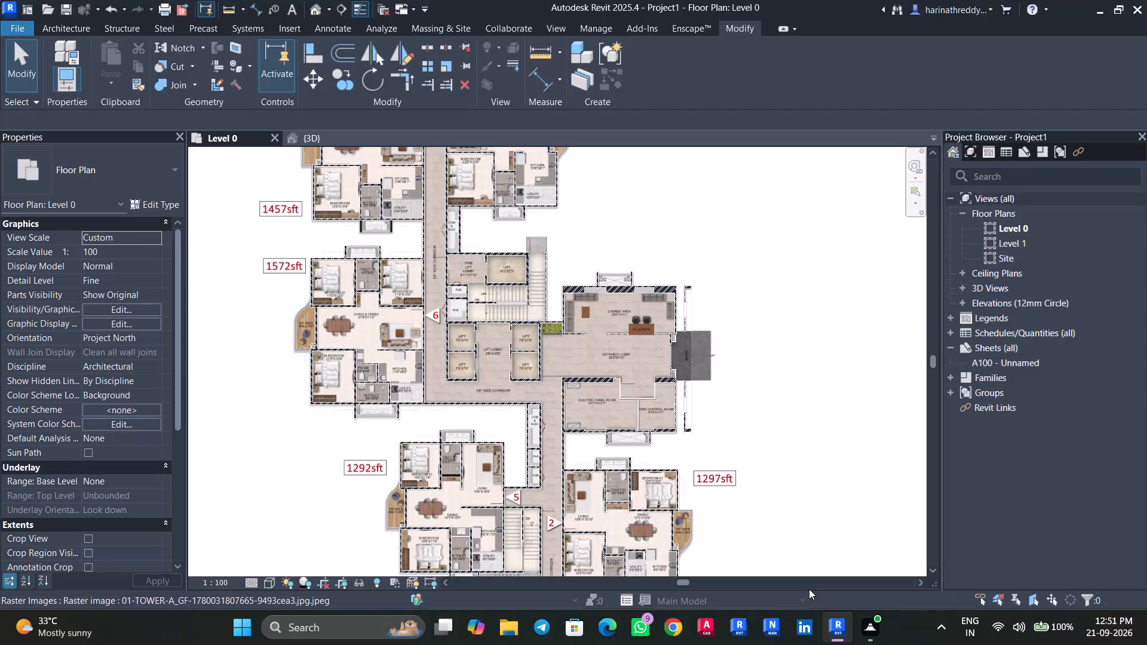
# Set the draw layer of the tower floor plan raster image to Foreground.
pyautogui.scroll(5, 342, 345)
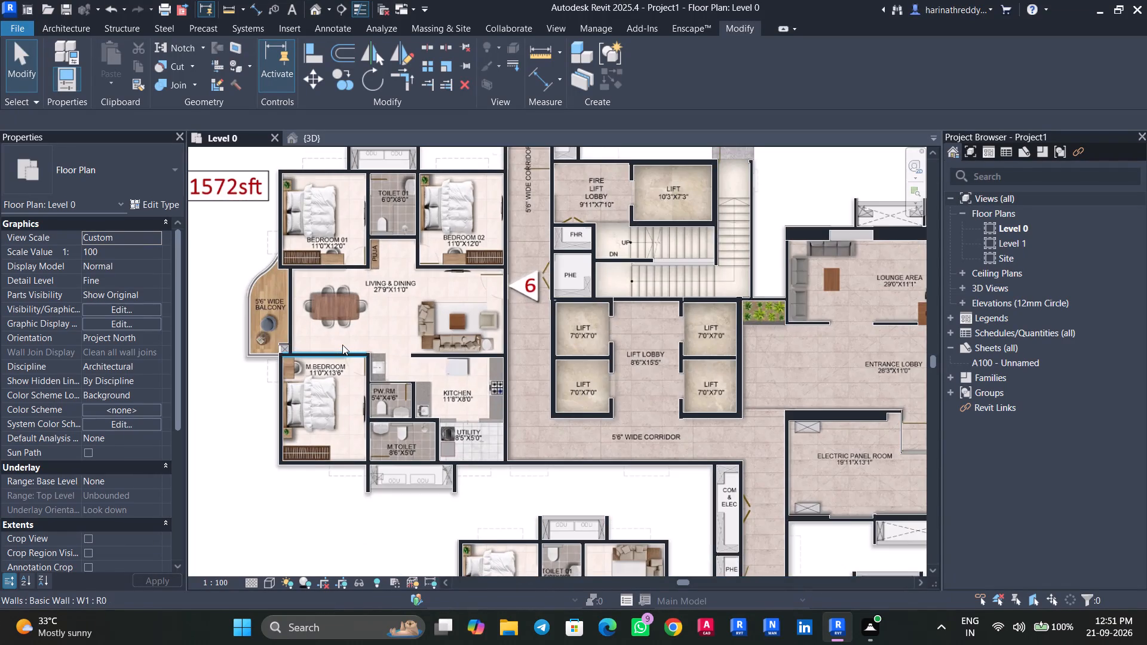
pyautogui.scroll(-4, 483, 423)
pyautogui.moveTo(483, 424); pyautogui.dragTo(451, 229, button='middle')
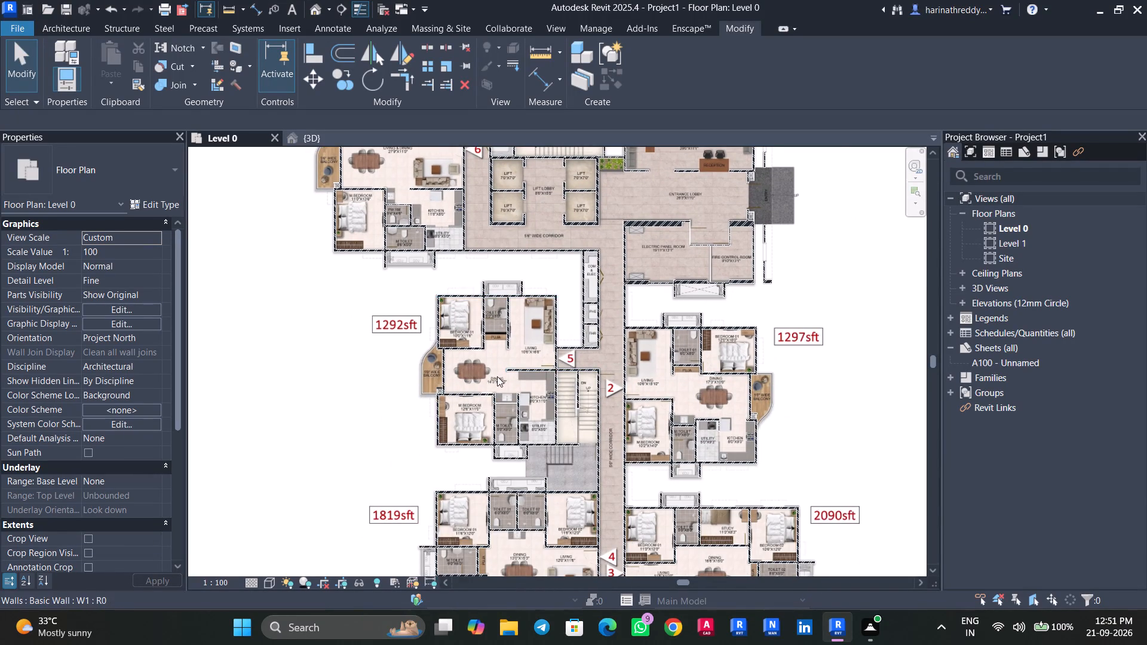
pyautogui.scroll(3, 485, 371)
pyautogui.moveTo(481, 363); pyautogui.dragTo(479, 358, button='middle')
pyautogui.moveTo(557, 400); pyautogui.dragTo(549, 360, button='middle')
pyautogui.scroll(14, 575, 319)
pyautogui.scroll(-6, 579, 329)
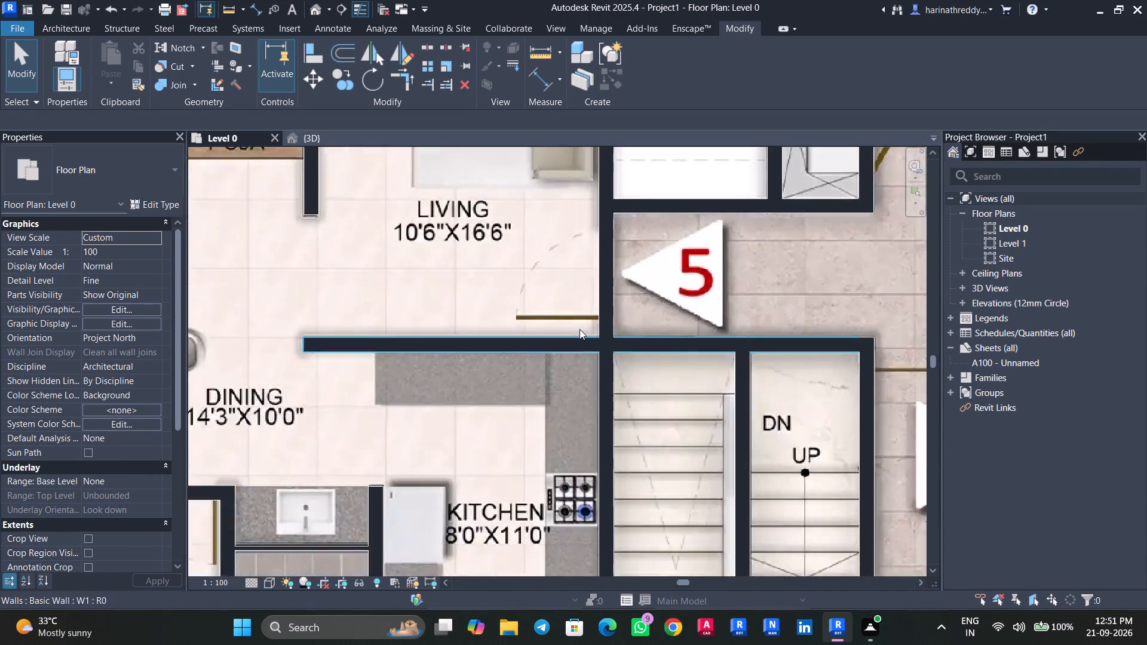
pyautogui.scroll(-2, 593, 358)
pyautogui.click(421, 315)
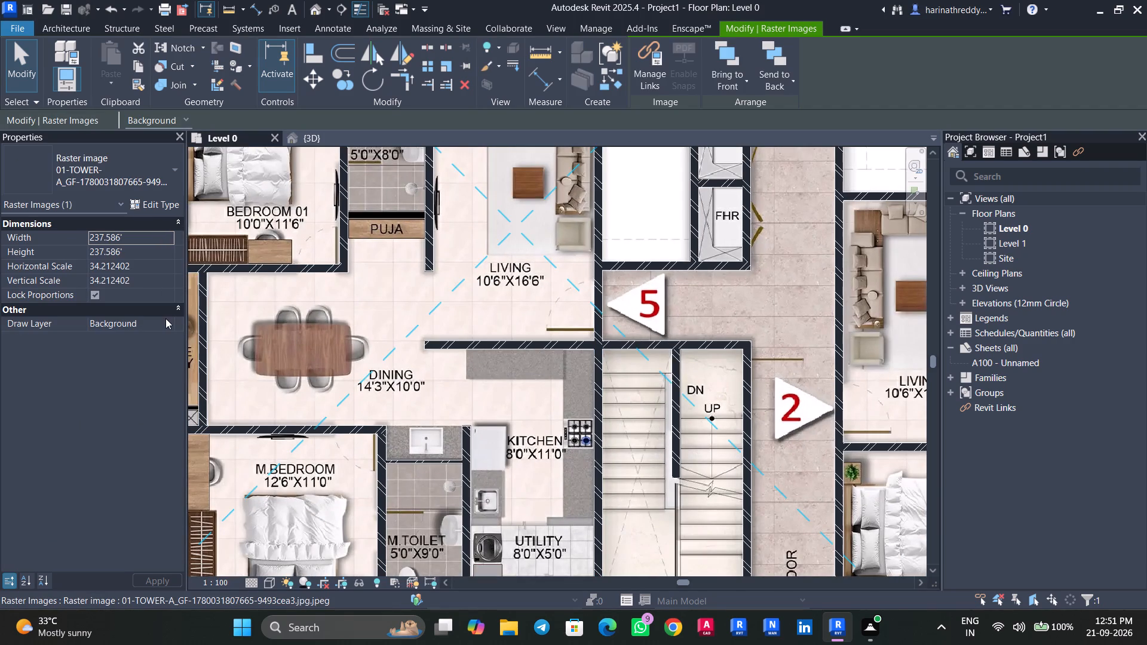
pyautogui.click(165, 318)
pyautogui.click(164, 348)
# Examine the room layout and door positions of the 1819 sft flat on the floor plan image.
pyautogui.scroll(-6, 452, 385)
pyautogui.moveTo(453, 388); pyautogui.dragTo(427, 251, button='middle')
pyautogui.scroll(1, 451, 383)
pyautogui.scroll(10, 501, 429)
pyautogui.scroll(-5, 501, 429)
pyautogui.moveTo(500, 429); pyautogui.dragTo(509, 279, button='middle')
pyautogui.scroll(-1, 548, 449)
pyautogui.moveTo(544, 449); pyautogui.dragTo(661, 271, button='middle')
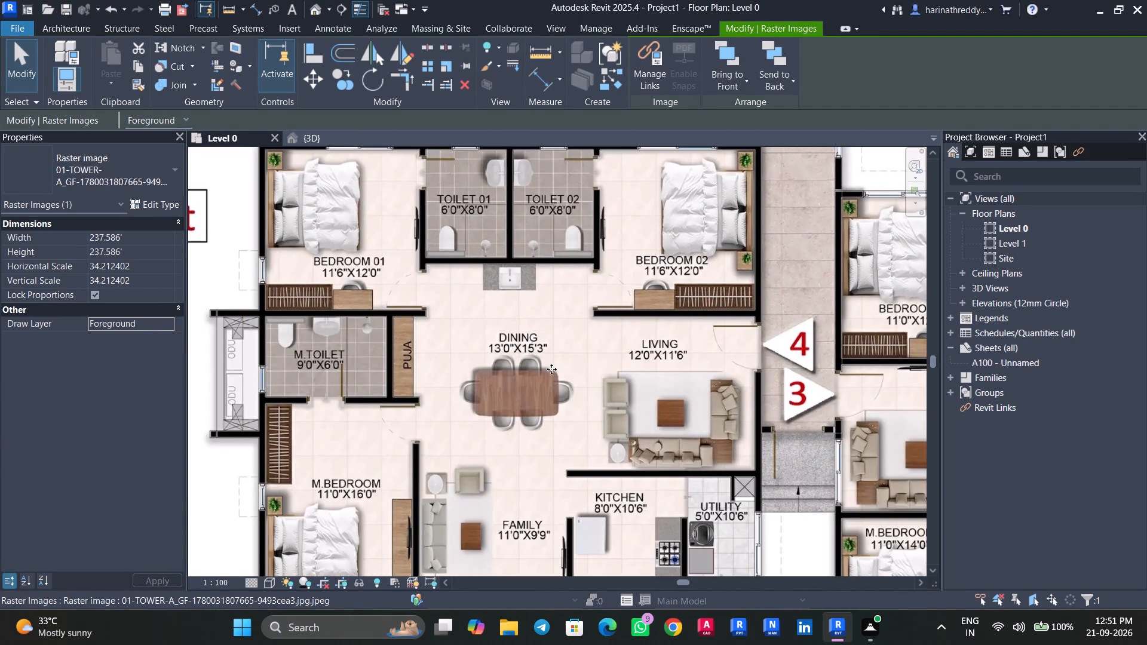
pyautogui.moveTo(550, 369); pyautogui.dragTo(593, 191, button='middle')
pyautogui.scroll(3, 500, 350)
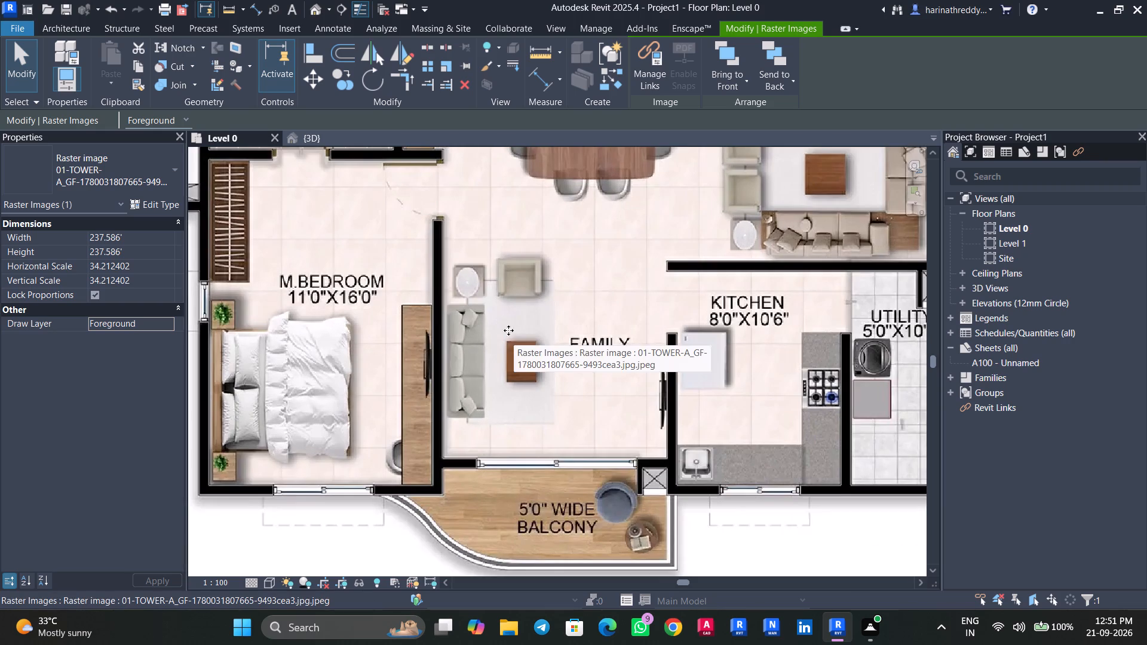
pyautogui.moveTo(498, 315); pyautogui.dragTo(504, 512, button='middle')
pyautogui.scroll(1, 504, 512)
pyautogui.scroll(-6, 557, 398)
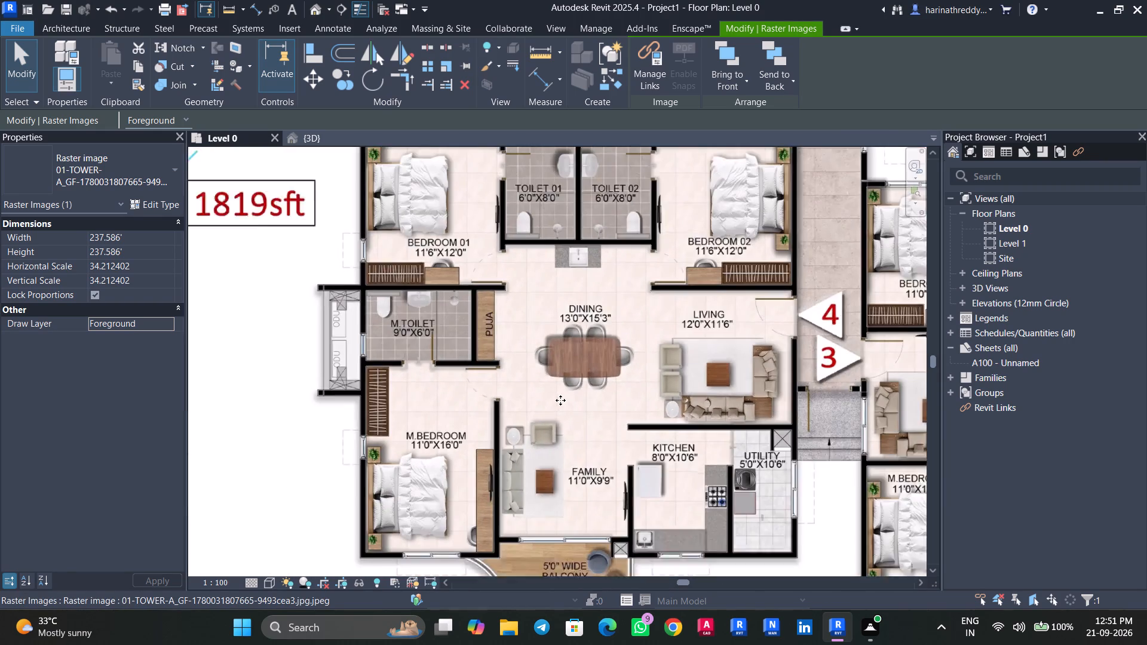
pyautogui.moveTo(639, 387); pyautogui.dragTo(513, 468, button='middle')
pyautogui.scroll(2, 609, 446)
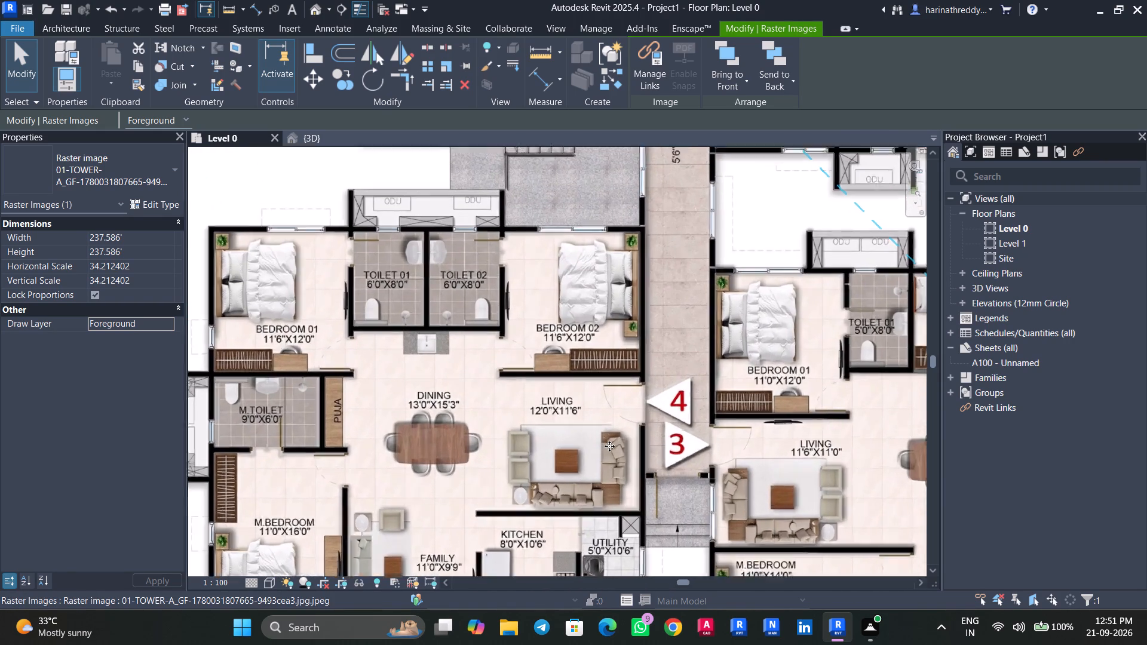
pyautogui.scroll(5, 609, 446)
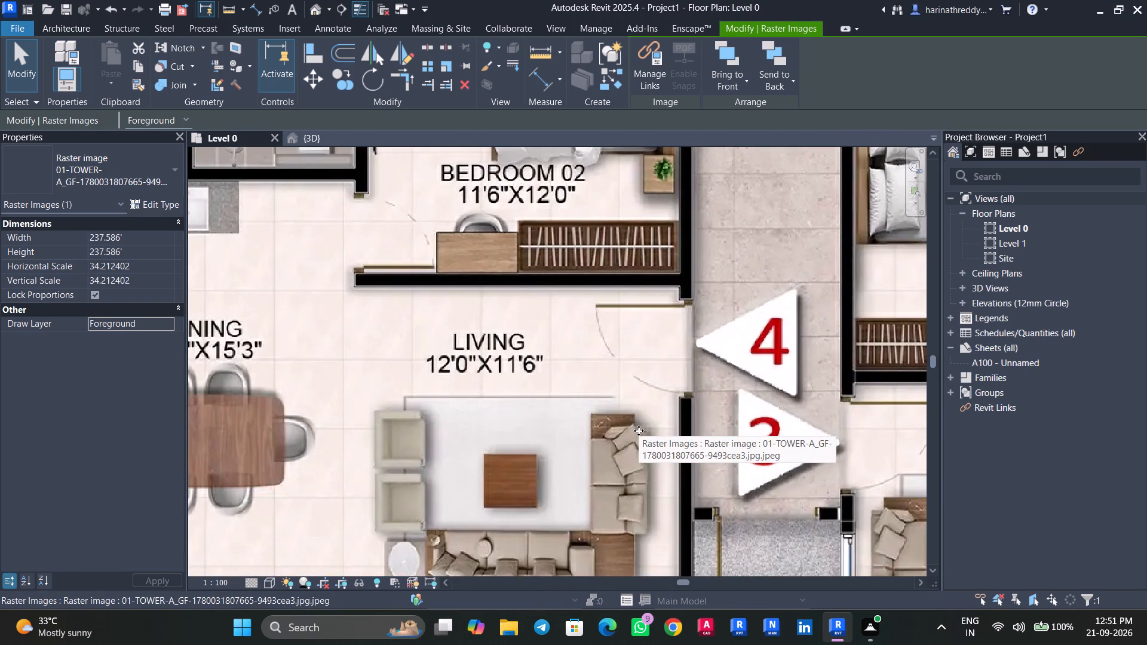
# Measure the entrance door opening beside the living room of flat 4 using the Scale command's temporary dimension.
pyautogui.click(584, 391)
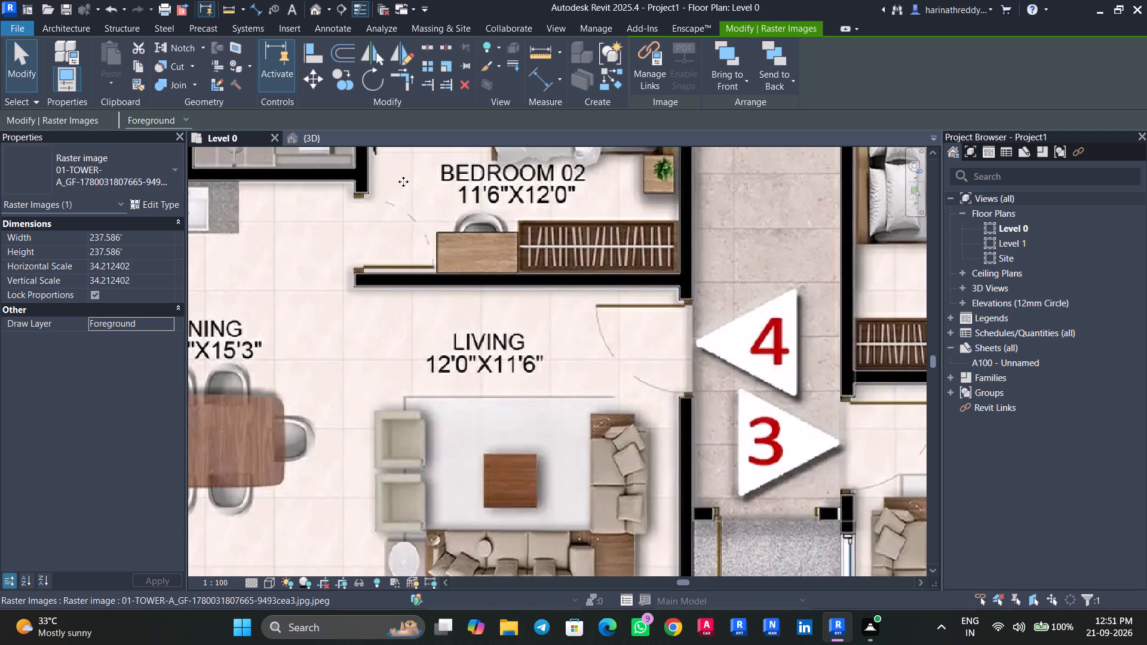
pyautogui.click(443, 66)
pyautogui.scroll(8, 688, 425)
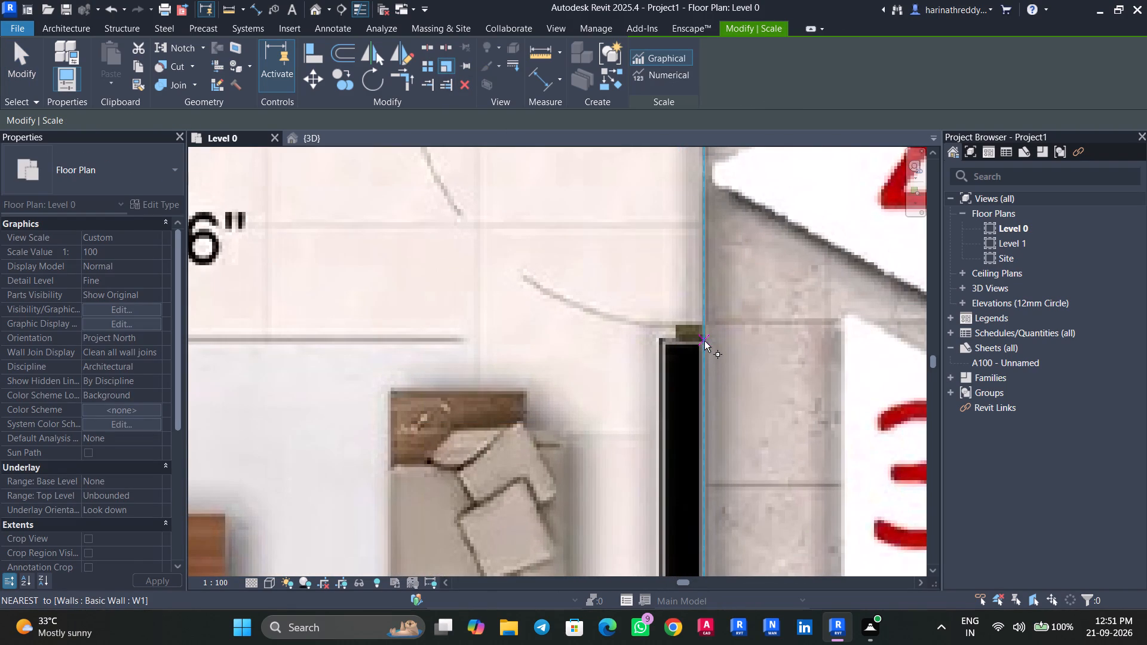
pyautogui.click(704, 342)
pyautogui.moveTo(698, 234); pyautogui.dragTo(657, 493, button='middle')
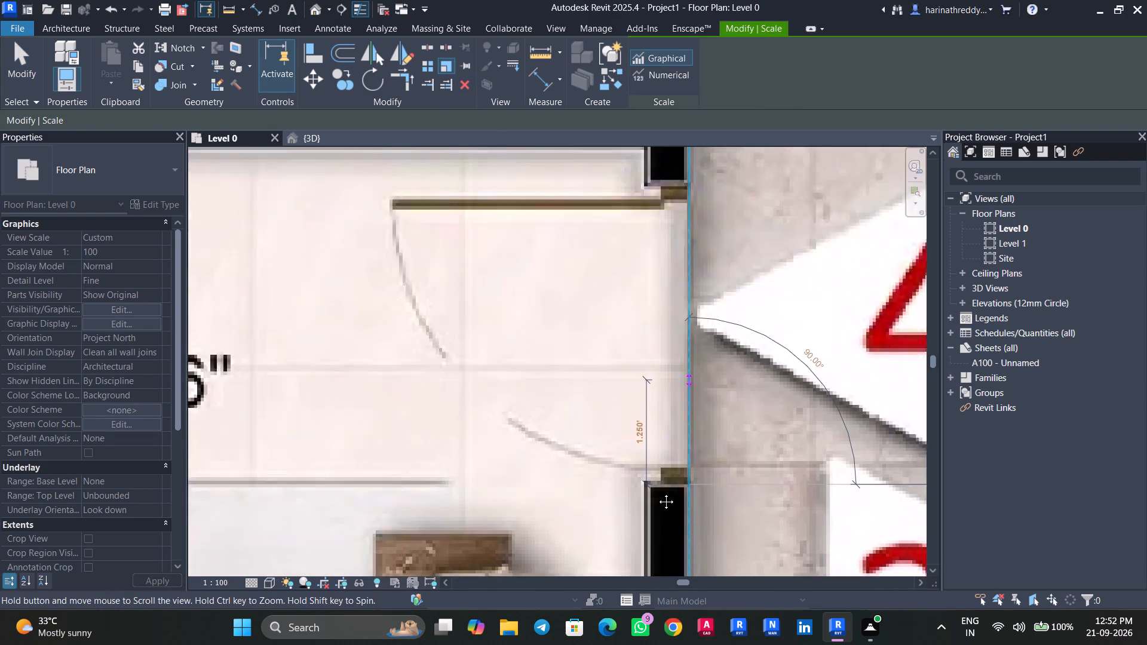
pyautogui.moveTo(657, 493); pyautogui.dragTo(649, 574, button='middle')
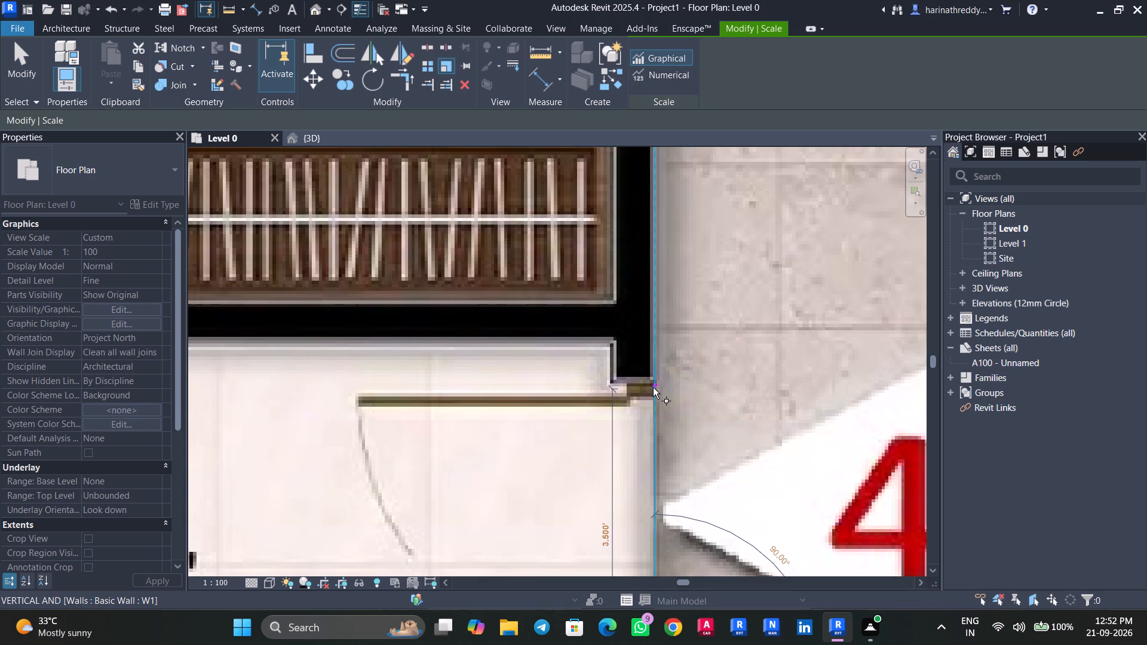
pyautogui.scroll(-2, 653, 388)
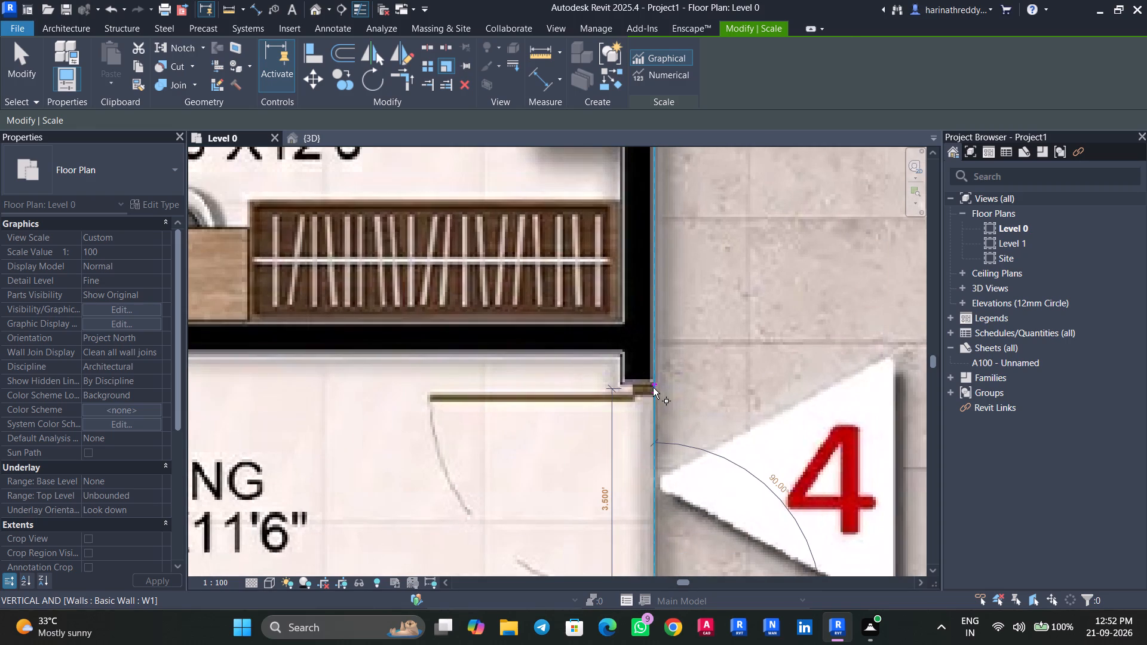
pyautogui.press('Escape')
# Measure the Bedroom 02 door opening of flat 4 using the Scale command's temporary dimension.
pyautogui.scroll(-6, 625, 400)
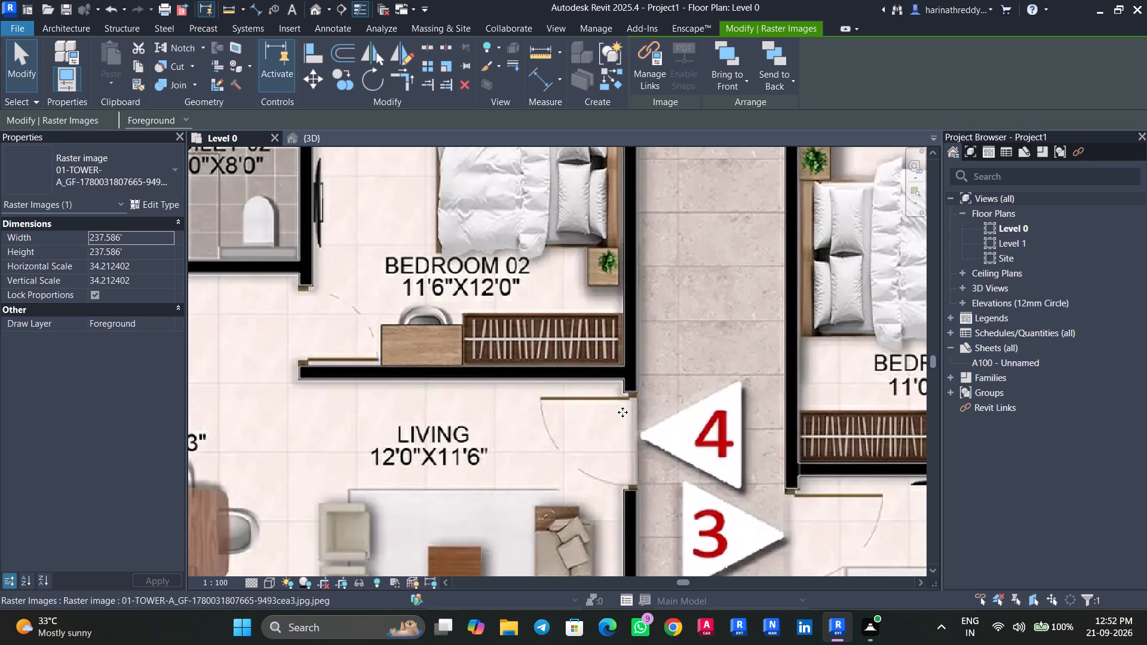
pyautogui.moveTo(525, 435); pyautogui.dragTo(658, 426, button='middle')
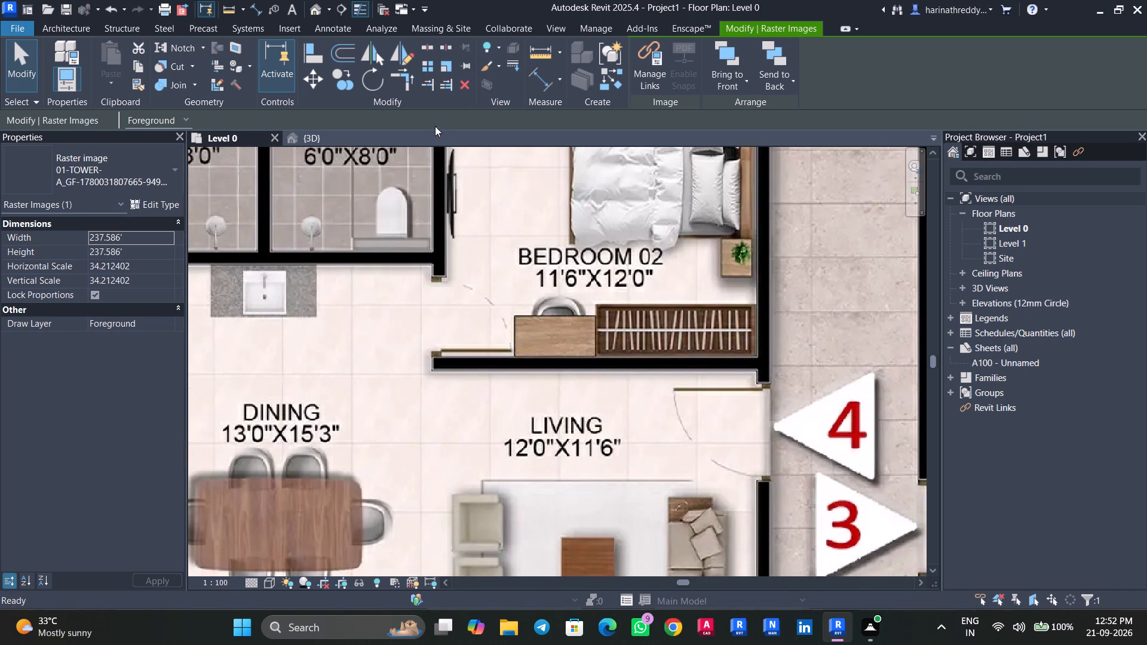
pyautogui.click(448, 68)
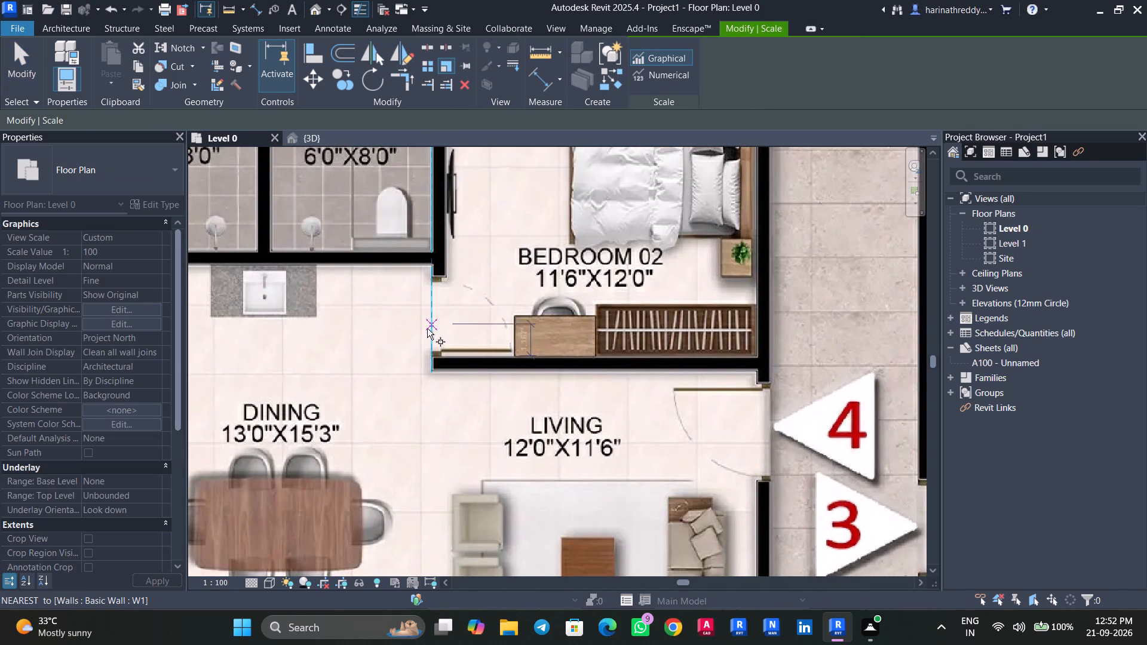
pyautogui.scroll(7, 427, 329)
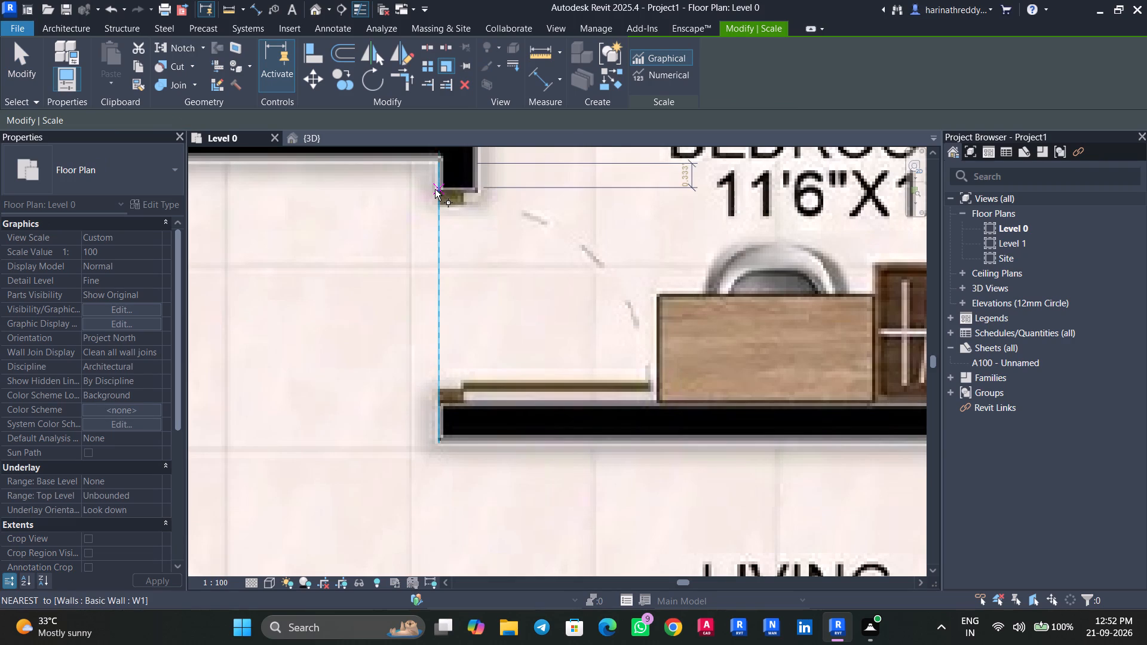
pyautogui.click(435, 189)
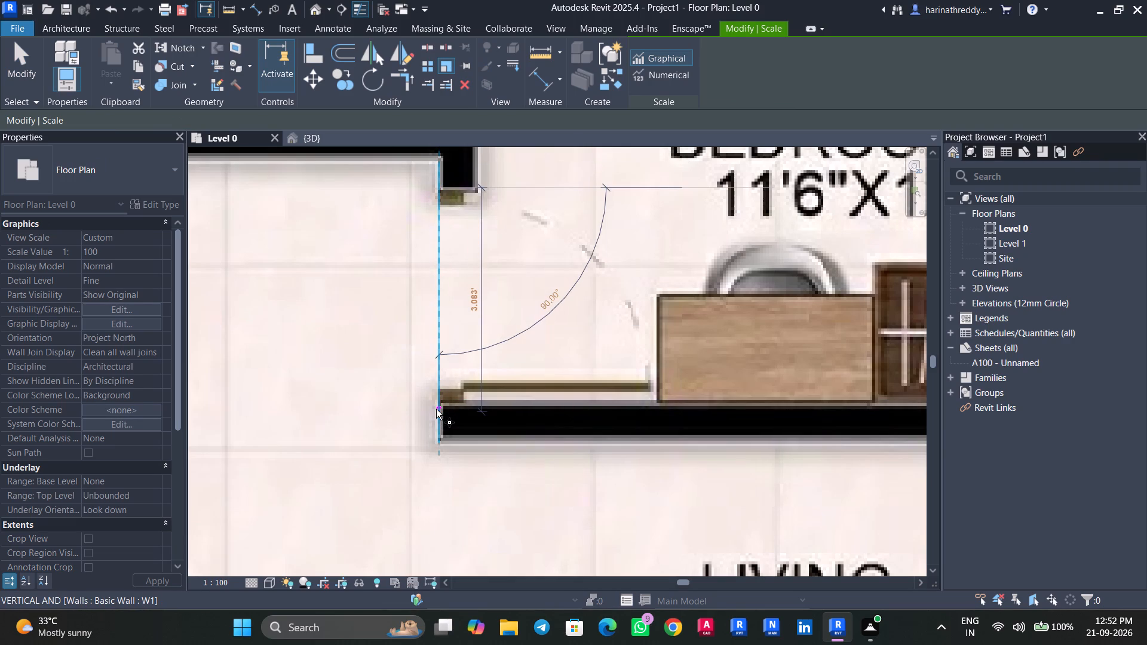
pyautogui.press('Escape')
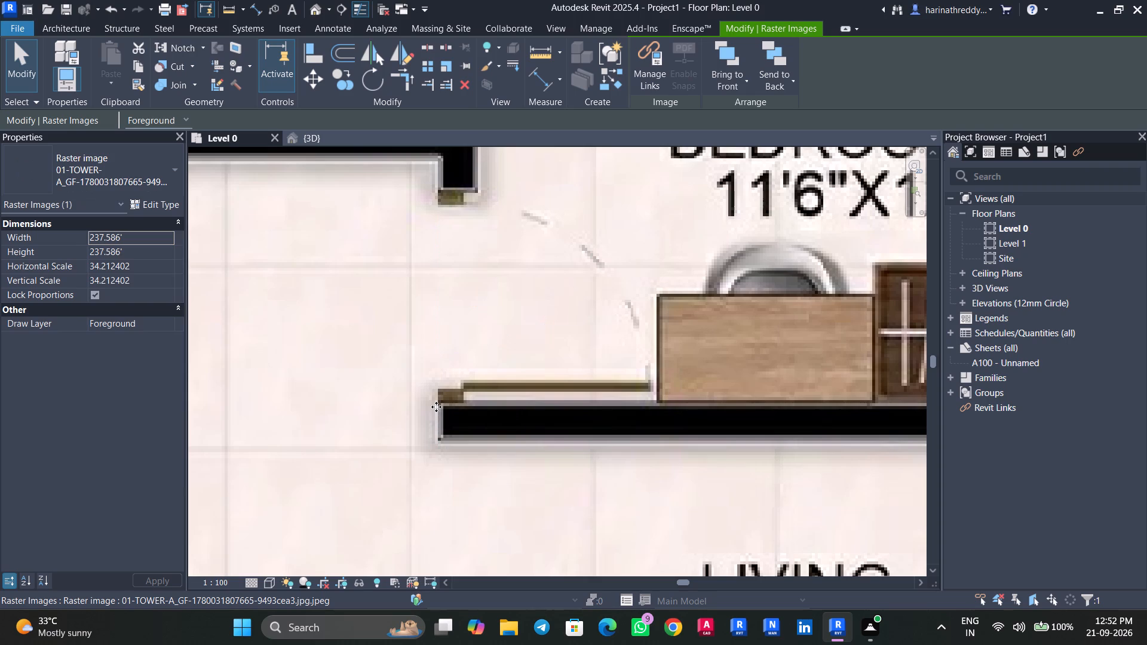
# Measure the Toilet 02 door opening between its two door jambs using the Scale command's temporary dimension.
pyautogui.scroll(-9, 458, 364)
pyautogui.moveTo(444, 358); pyautogui.dragTo(492, 487, button='middle')
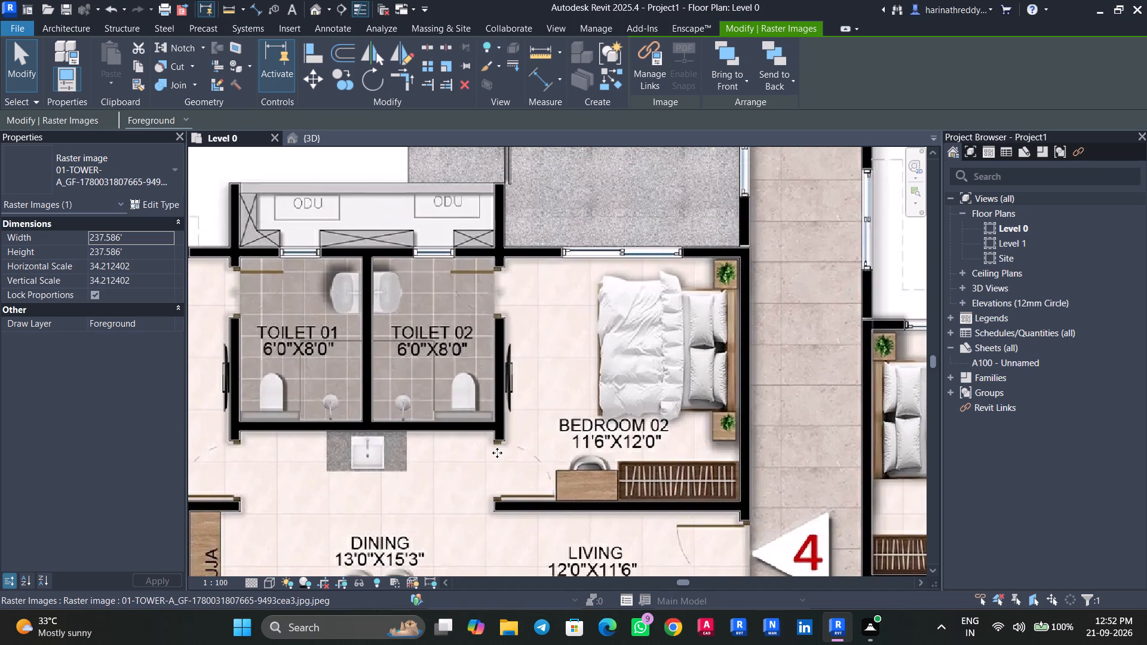
pyautogui.scroll(4, 492, 376)
pyautogui.click(433, 258)
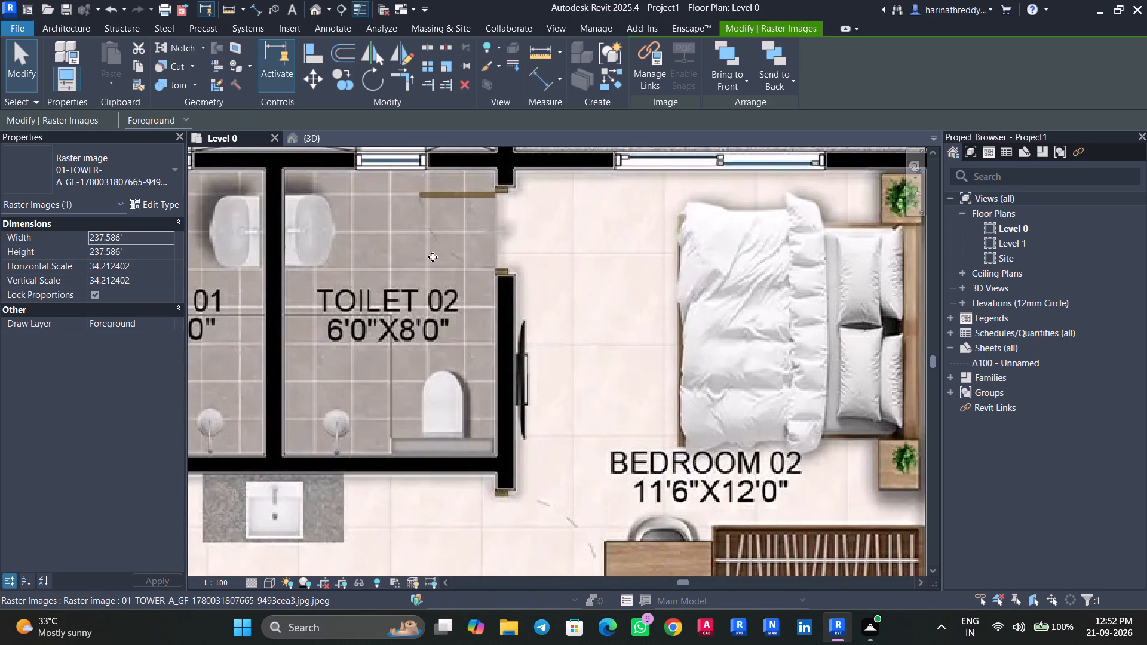
pyautogui.click(438, 70)
pyautogui.scroll(3, 513, 215)
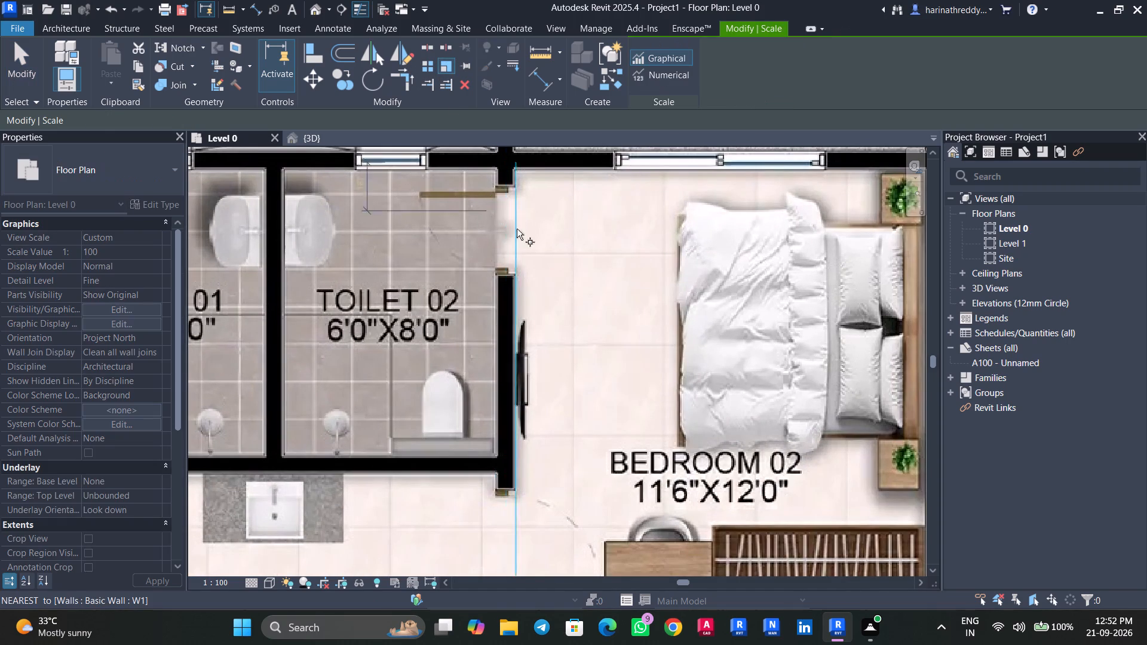
pyautogui.scroll(2, 517, 229)
pyautogui.scroll(3, 502, 327)
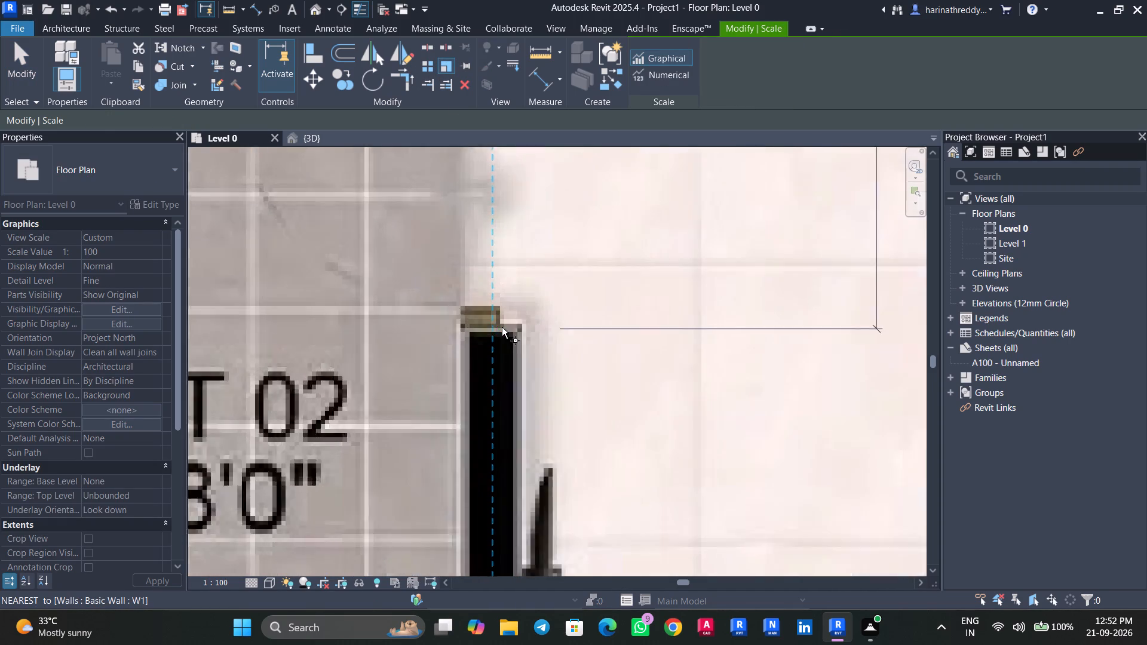
pyautogui.scroll(3, 502, 327)
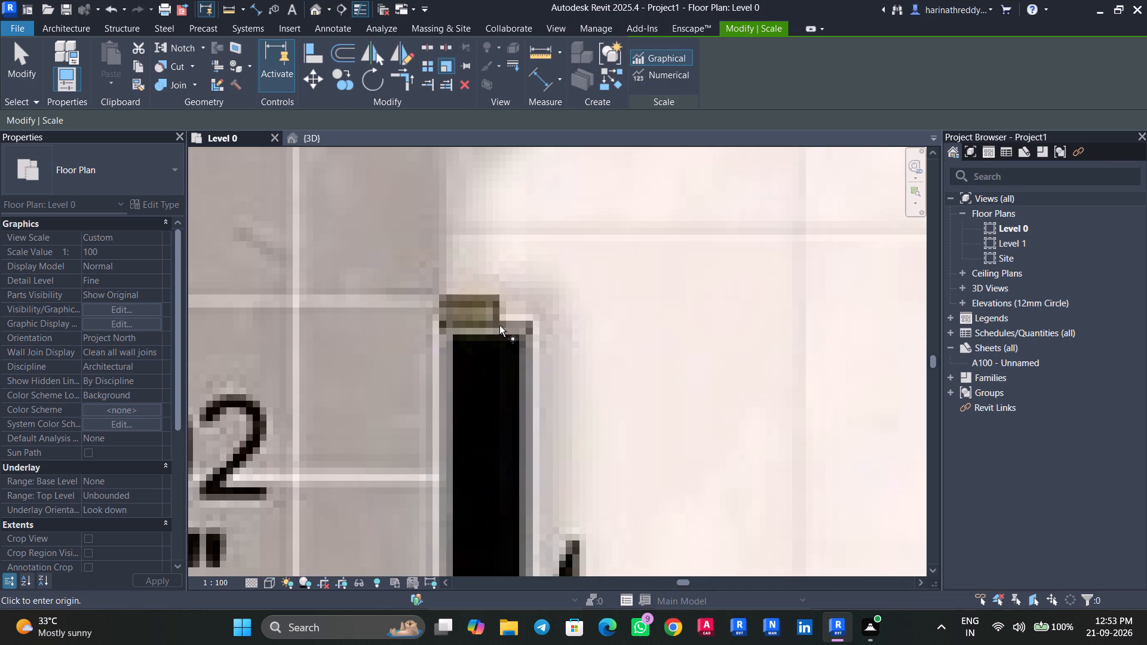
pyautogui.click(498, 325)
pyautogui.scroll(-2, 480, 170)
pyautogui.moveTo(480, 172); pyautogui.dragTo(455, 400, button='middle')
pyautogui.scroll(1, 455, 400)
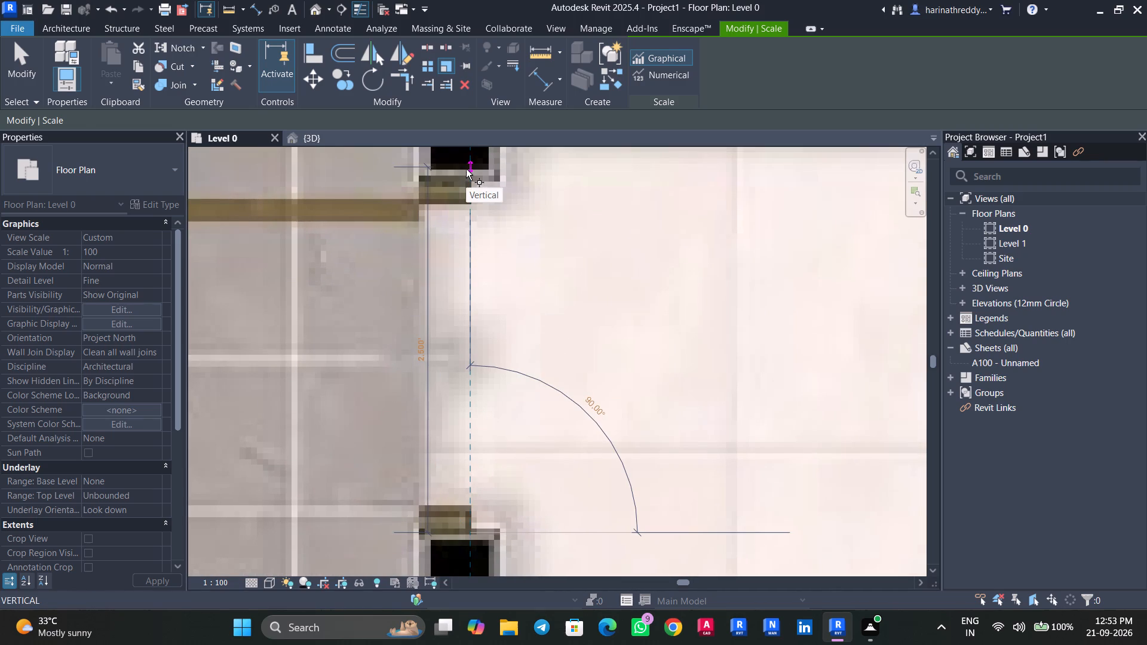
pyautogui.press('Escape')
# Measure the M.Toilet door opening on the M.Bedroom side using the Scale command's temporary dimension.
pyautogui.scroll(-13, 466, 189)
pyautogui.scroll(-2, 478, 259)
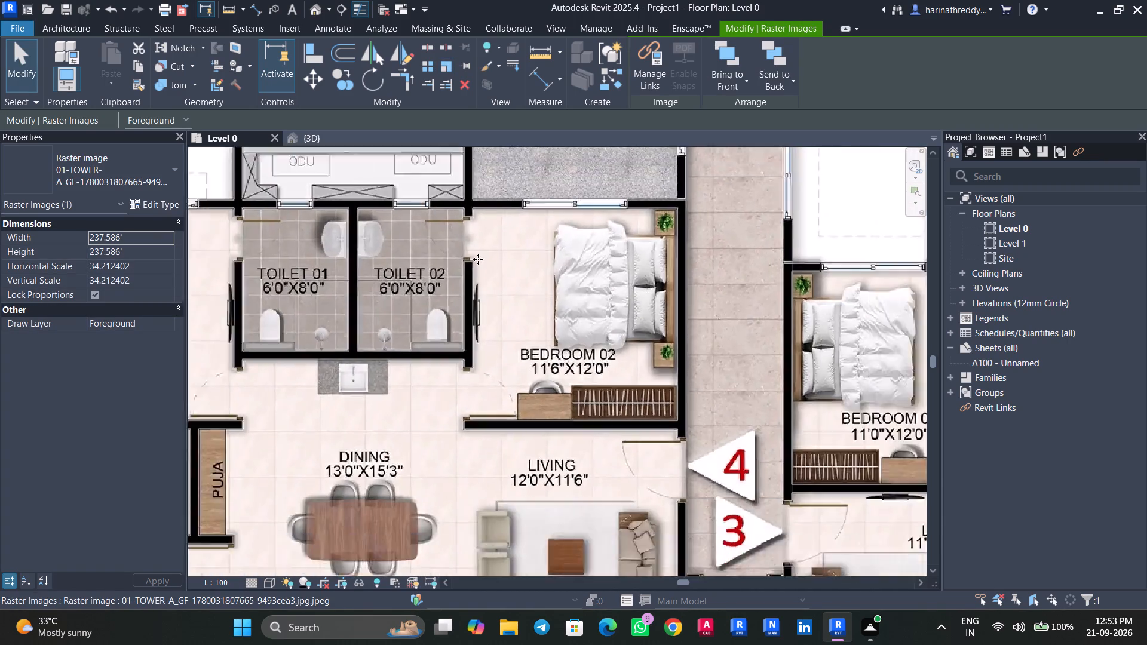
pyautogui.scroll(-1, 478, 259)
pyautogui.moveTo(474, 260); pyautogui.dragTo(631, 138, button='middle')
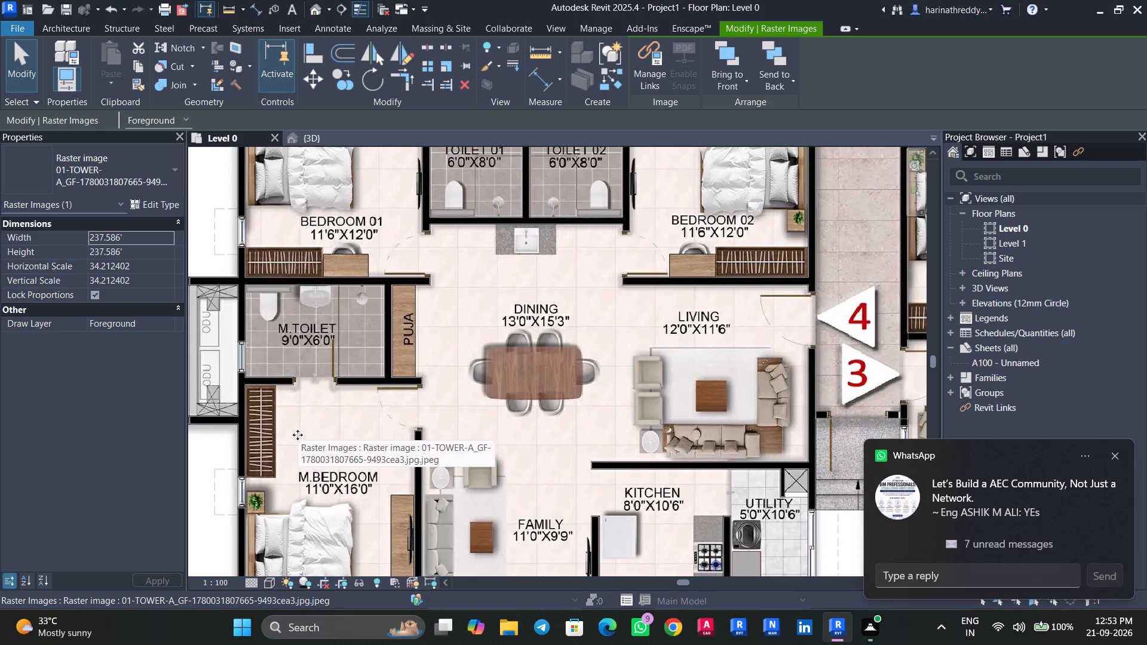
pyautogui.scroll(5, 298, 435)
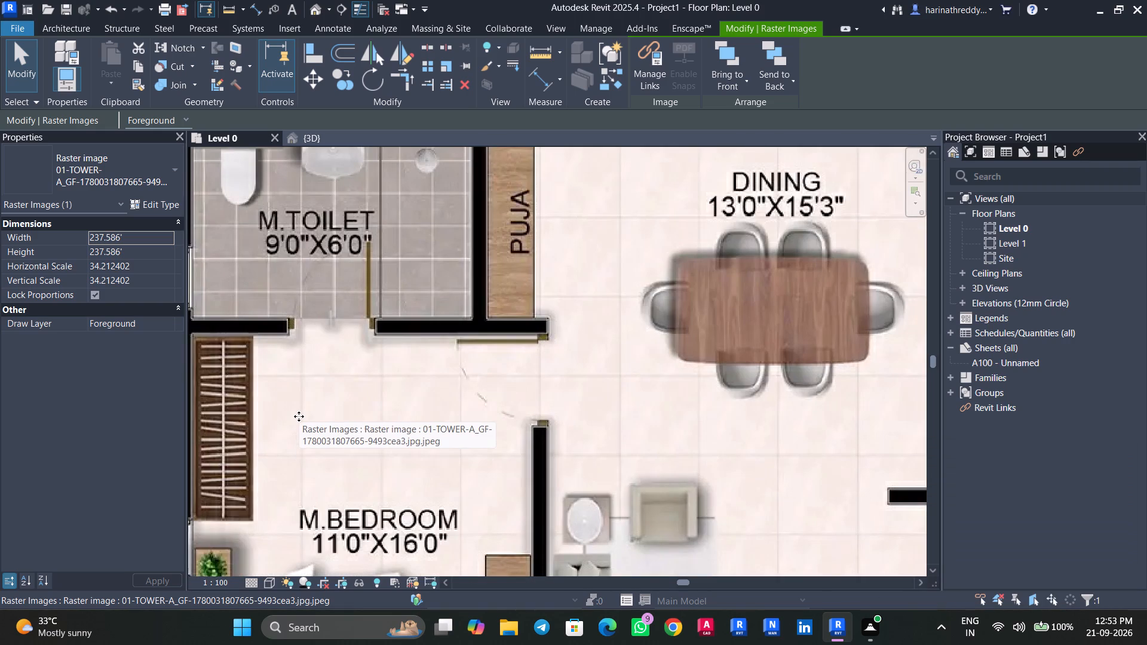
pyautogui.click(438, 61)
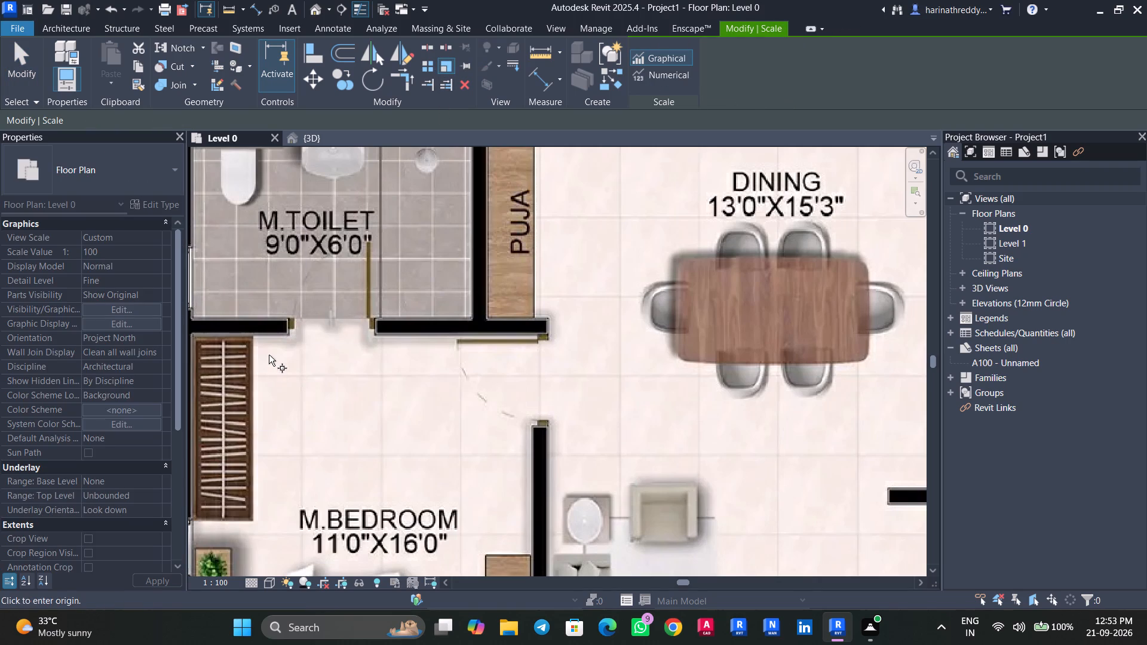
pyautogui.scroll(5, 277, 348)
pyautogui.click(299, 309)
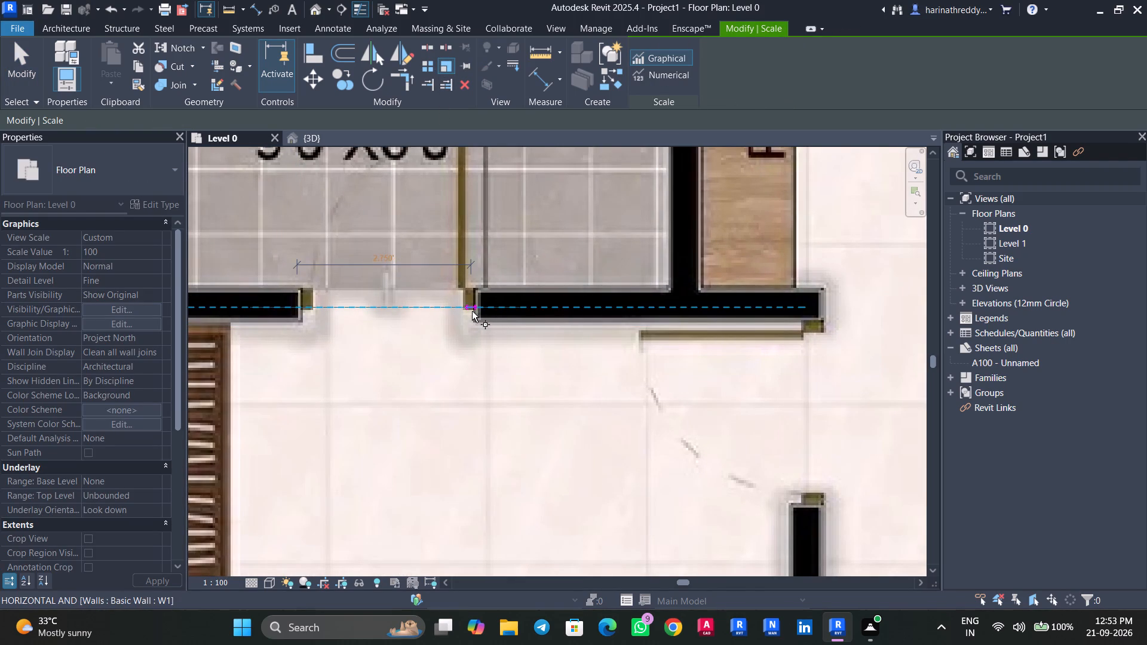
pyautogui.scroll(8, 472, 311)
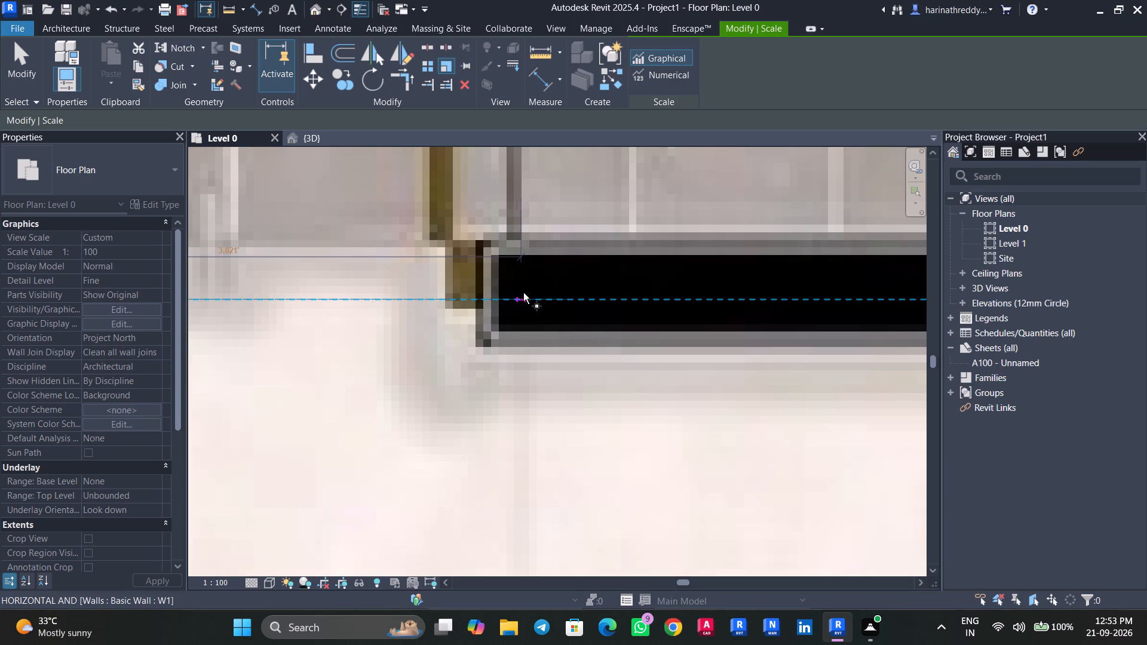
pyautogui.scroll(-13, 516, 294)
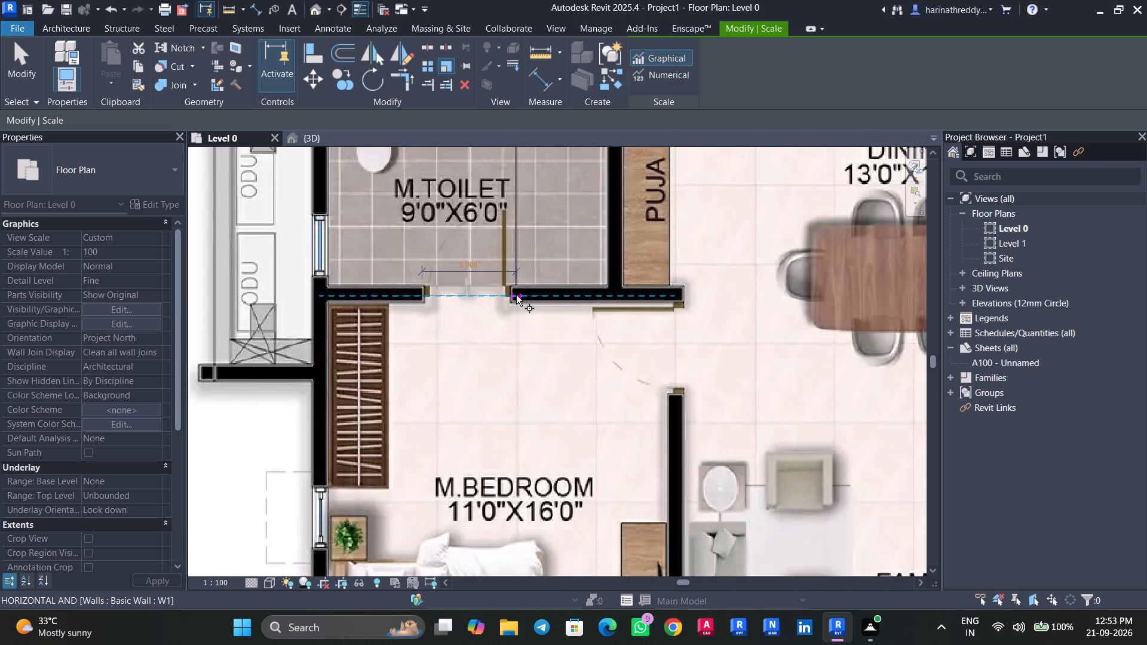
pyautogui.scroll(-3, 499, 275)
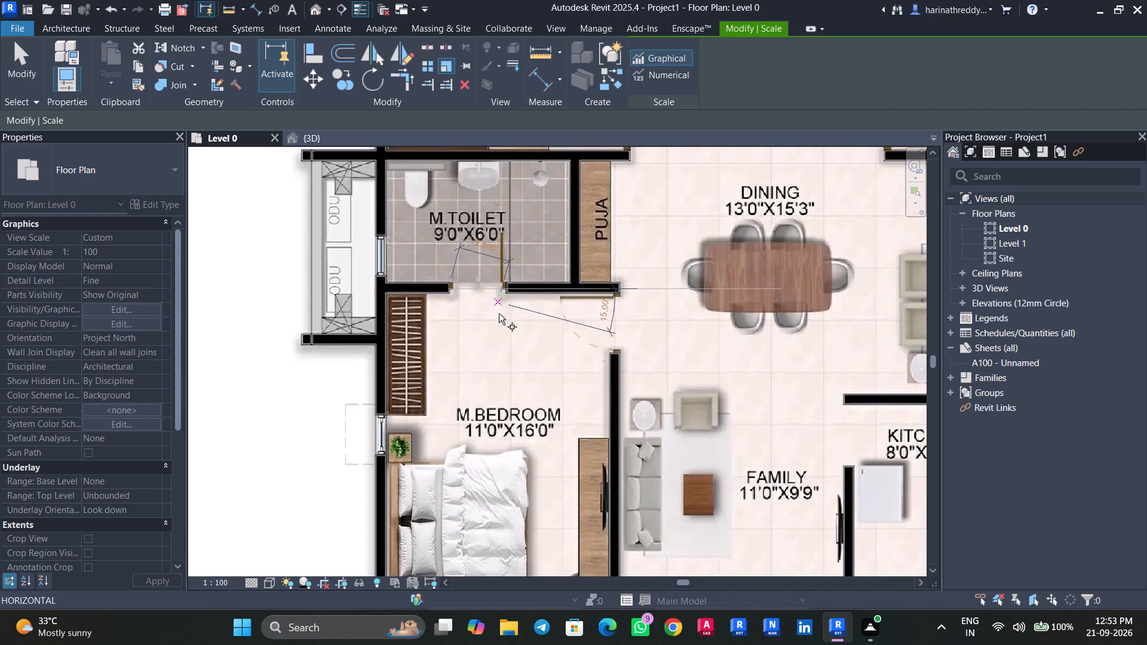
pyautogui.moveTo(499, 324); pyautogui.dragTo(507, 375, button='middle')
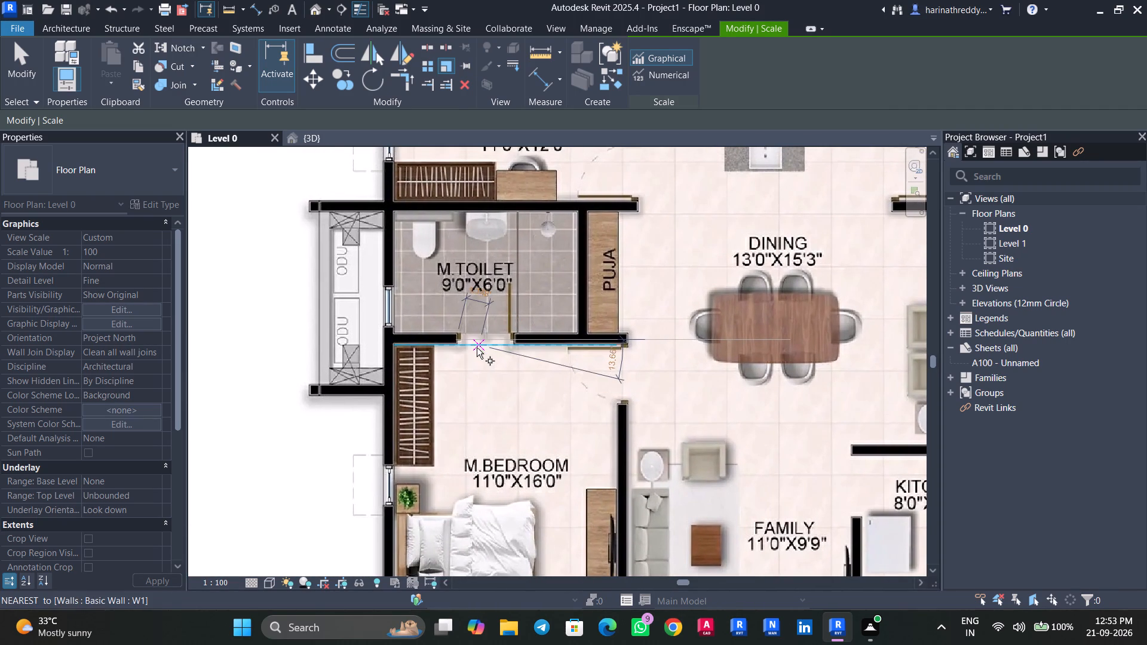
pyautogui.scroll(6, 504, 334)
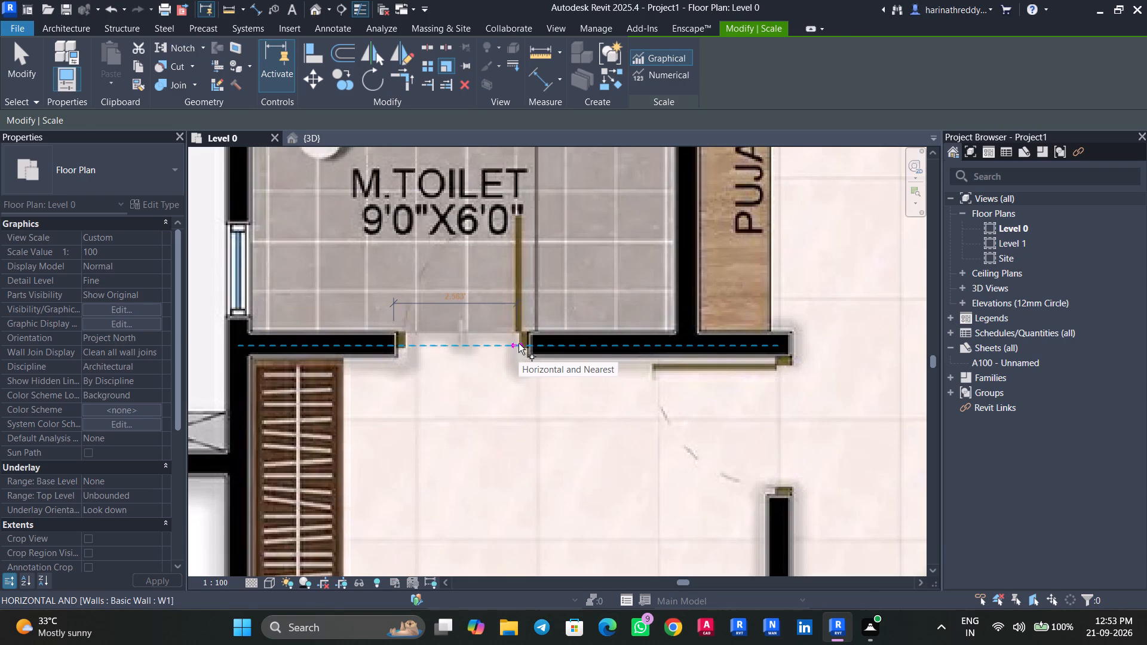
pyautogui.press('Escape')
# Measure the M.Bedroom door opening beside the puja unit using the Scale command's temporary dimension.
pyautogui.scroll(-8, 519, 343)
pyautogui.moveTo(518, 343); pyautogui.dragTo(505, 280, button='middle')
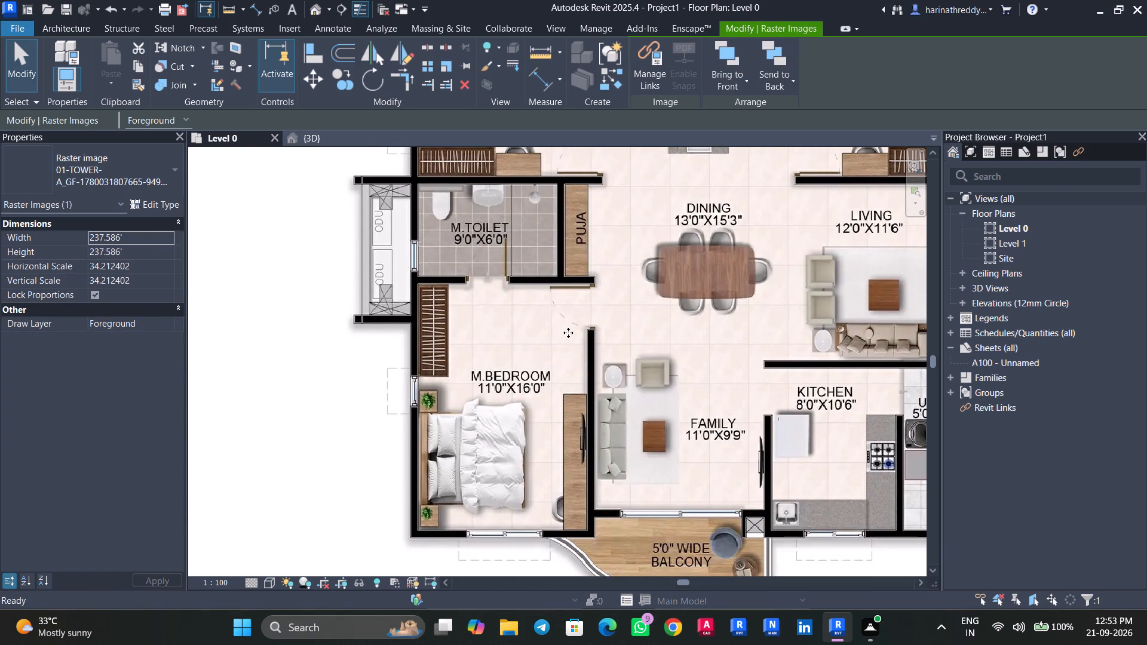
pyautogui.click(448, 67)
pyautogui.scroll(8, 594, 303)
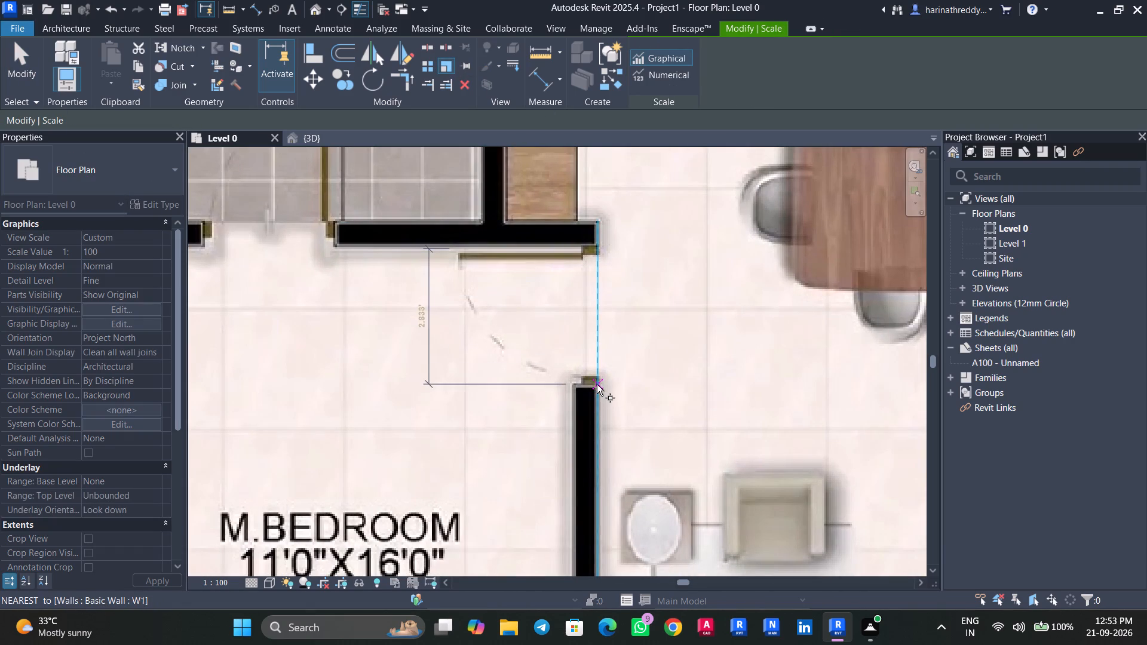
pyautogui.click(596, 385)
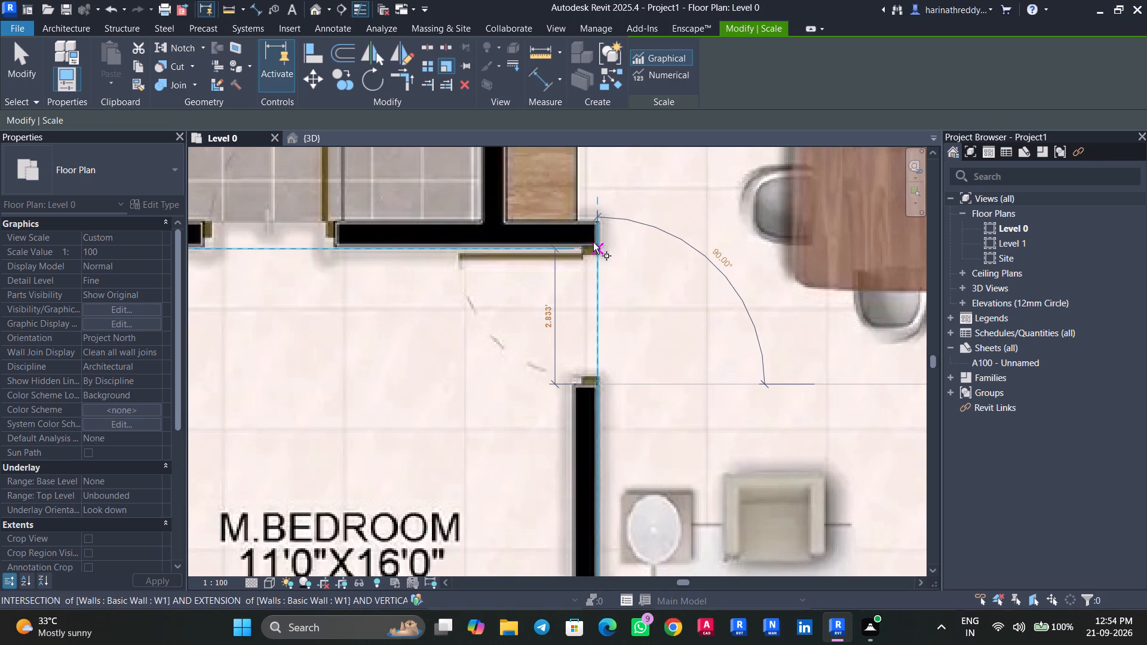
pyautogui.scroll(-7, 593, 241)
pyautogui.press('Escape')
# Examine the door types available to the Door command and the type properties of Doors_IntSgl 810x2110mm.
pyautogui.scroll(-1, 651, 307)
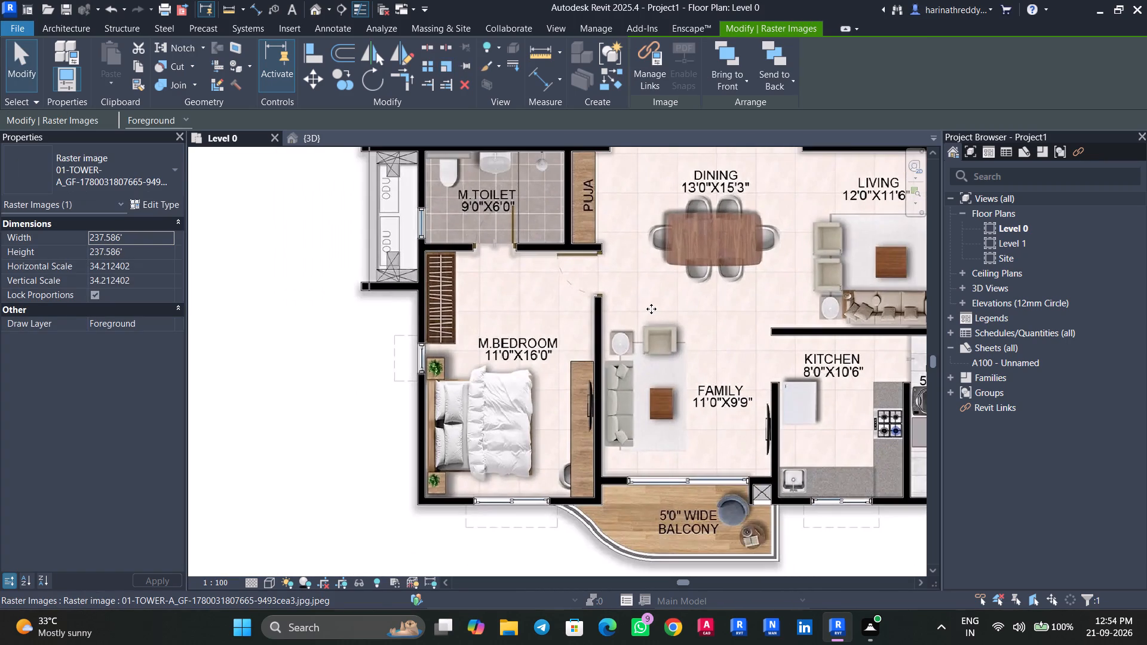
pyautogui.moveTo(651, 309); pyautogui.dragTo(492, 373, button='middle')
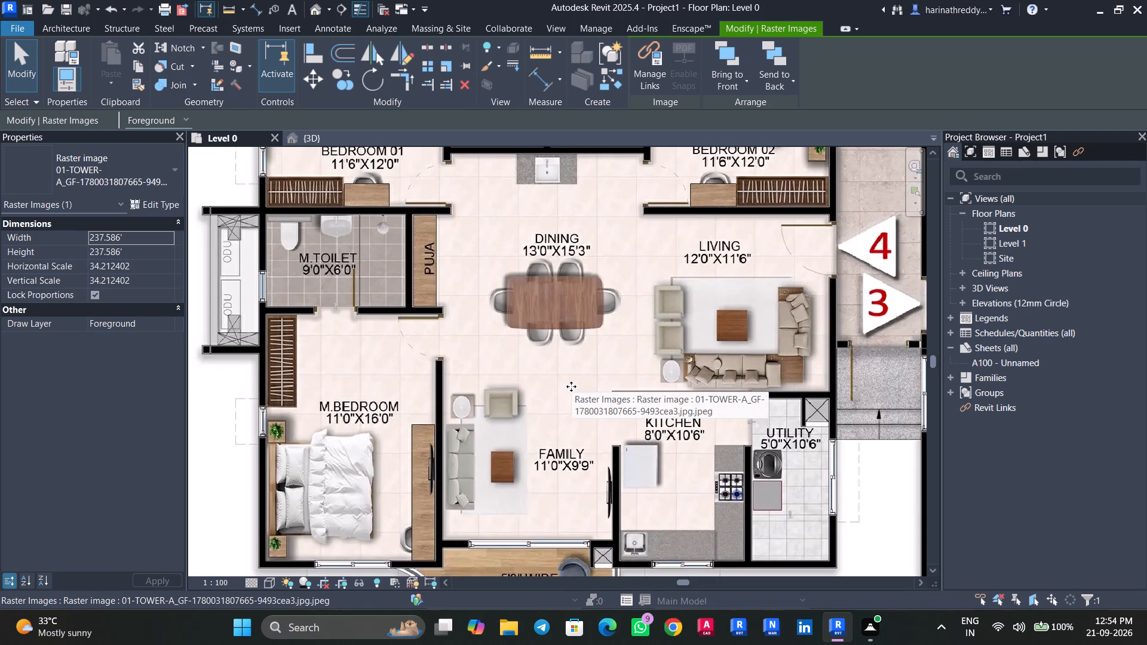
pyautogui.write('DR')
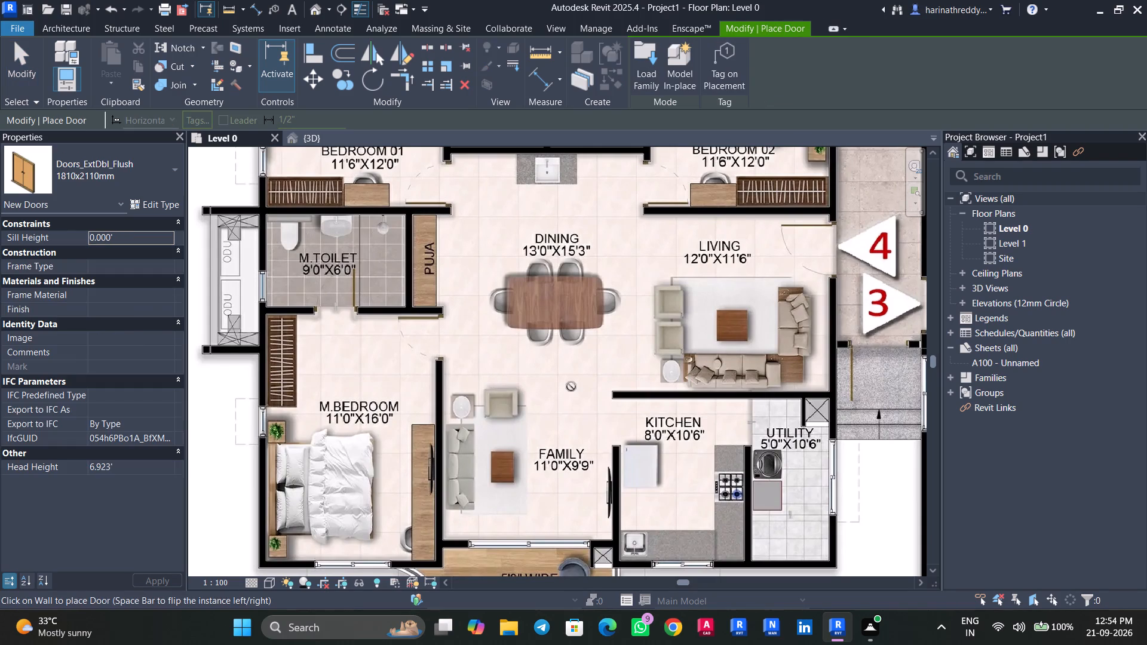
pyautogui.click(145, 175)
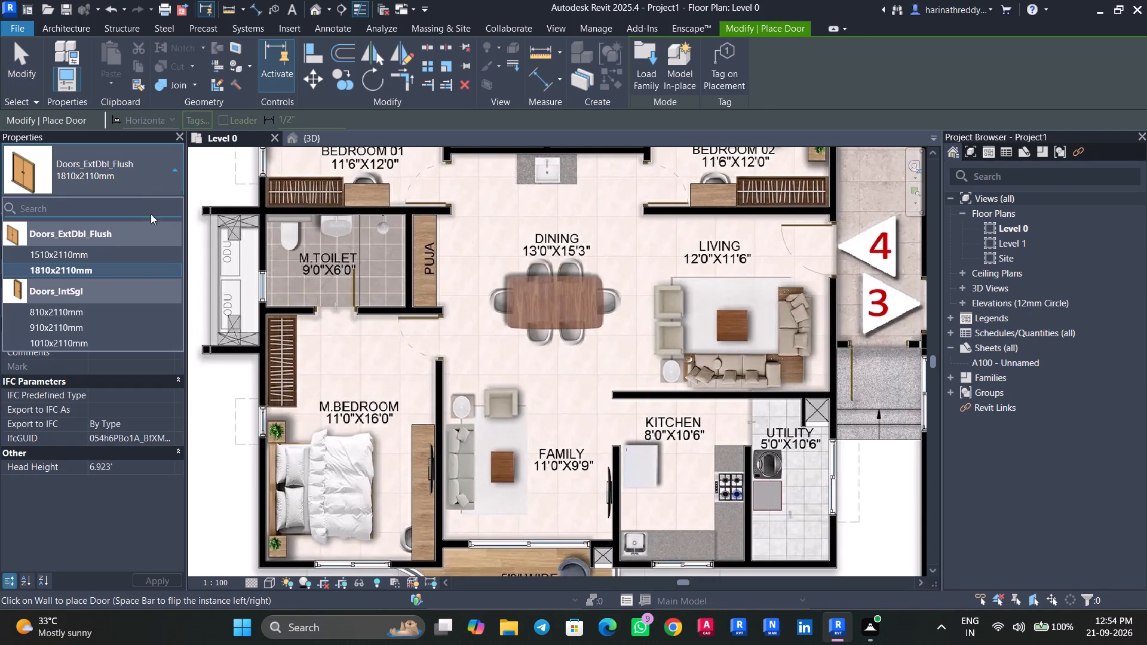
pyautogui.click(162, 281)
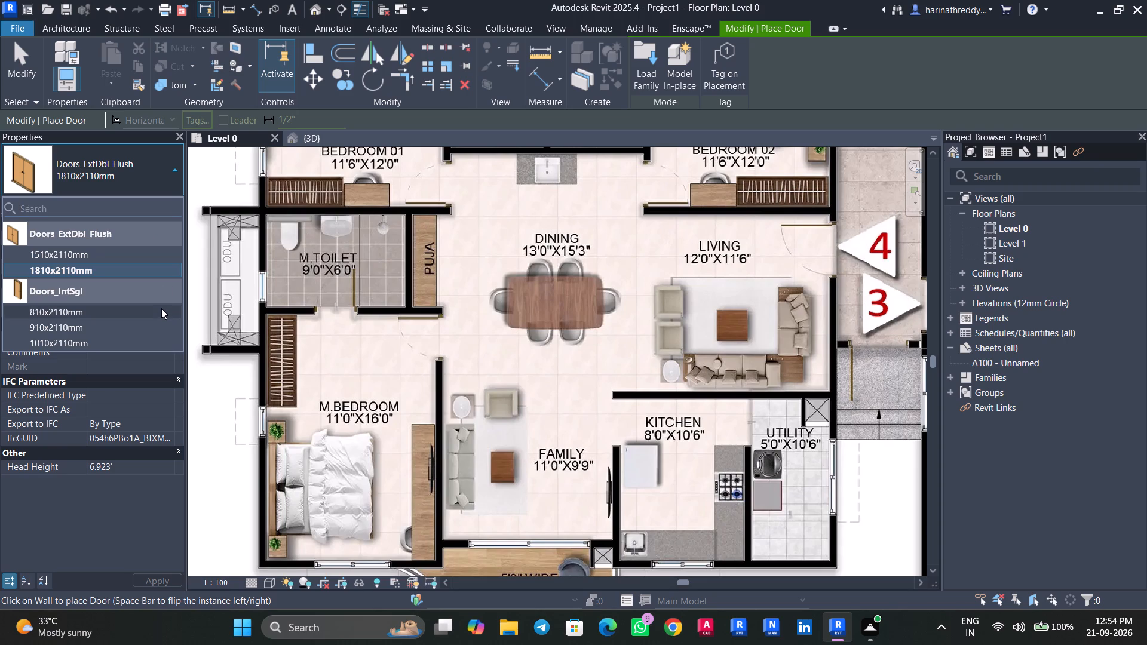
pyautogui.click(161, 312)
pyautogui.click(157, 205)
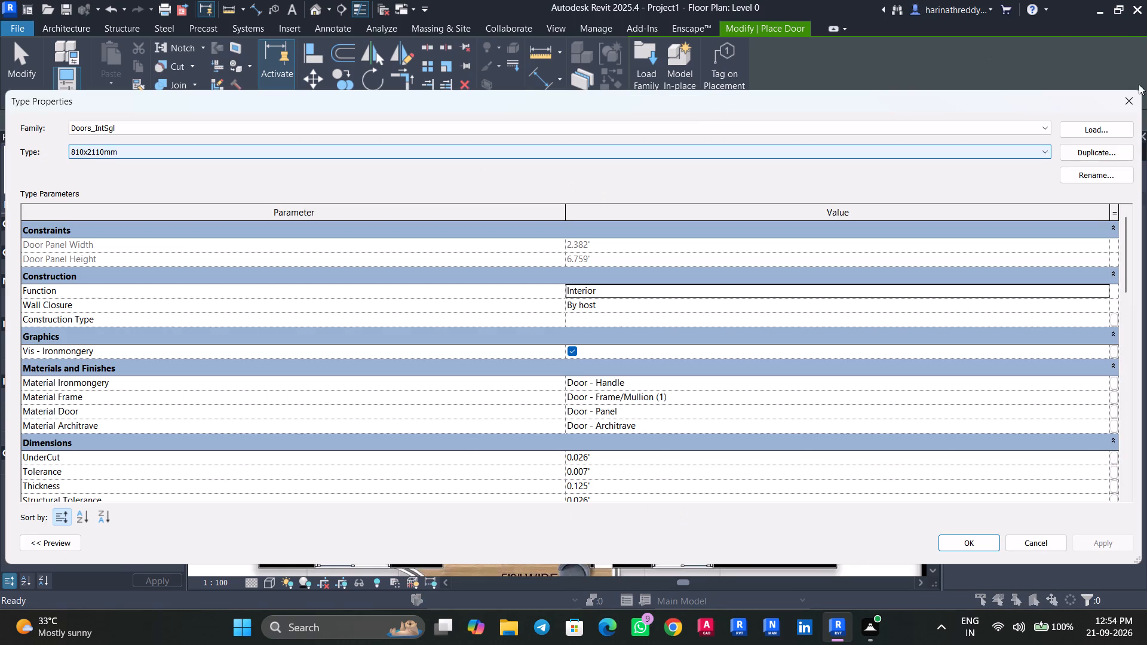
pyautogui.click(1131, 97)
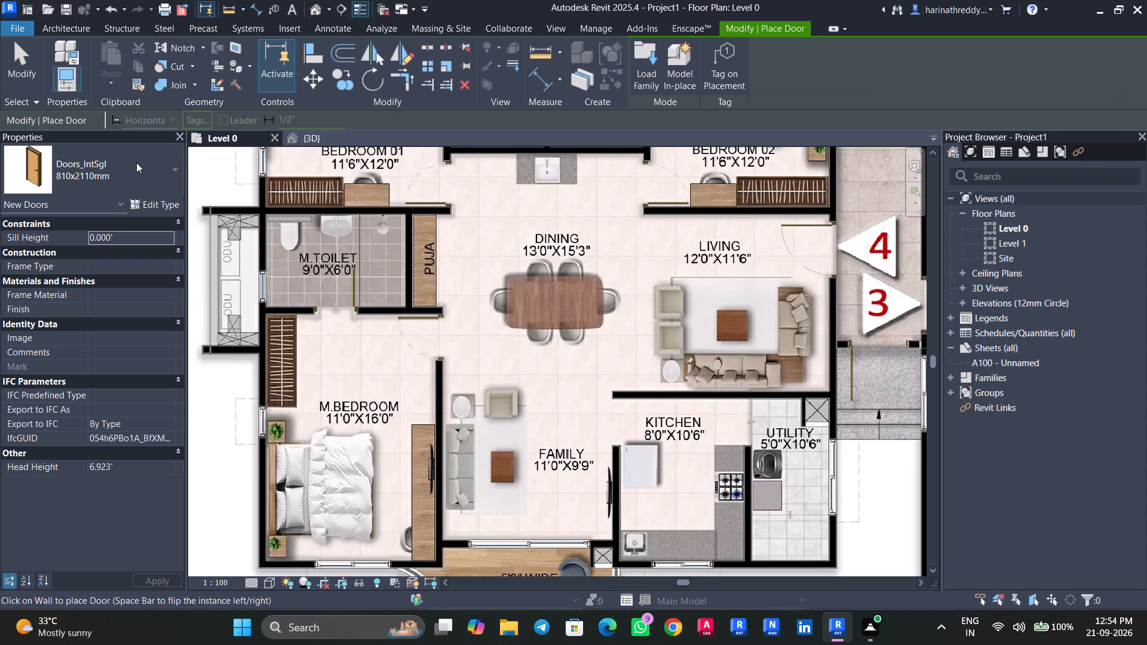
pyautogui.click(136, 162)
pyautogui.scroll(-3, 114, 239)
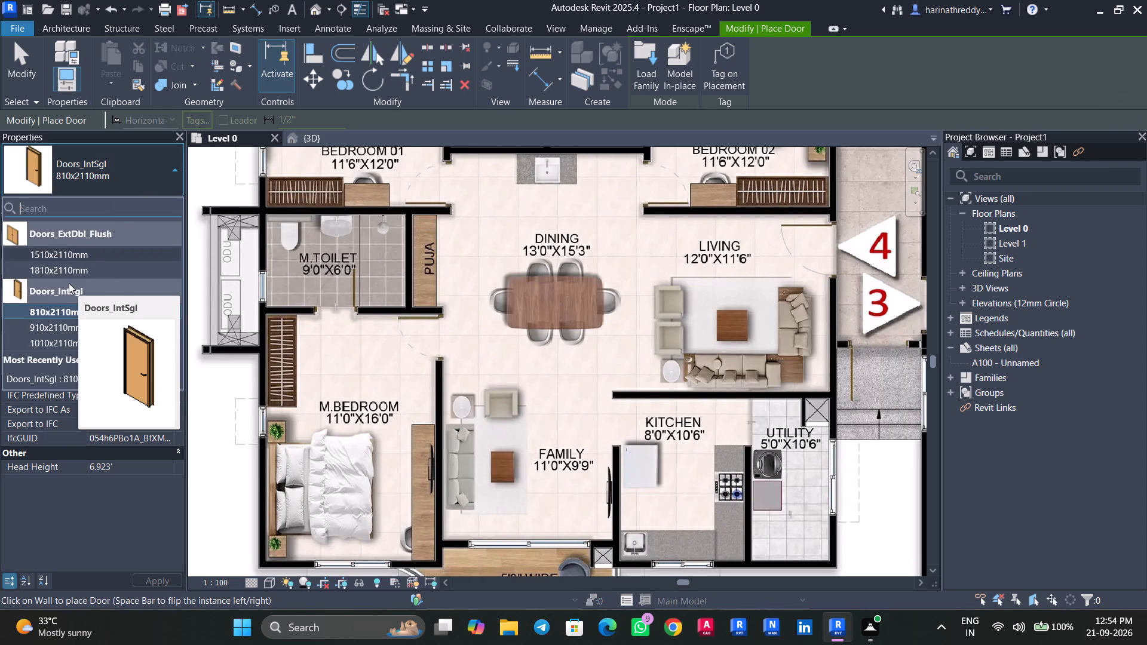
pyautogui.click(147, 173)
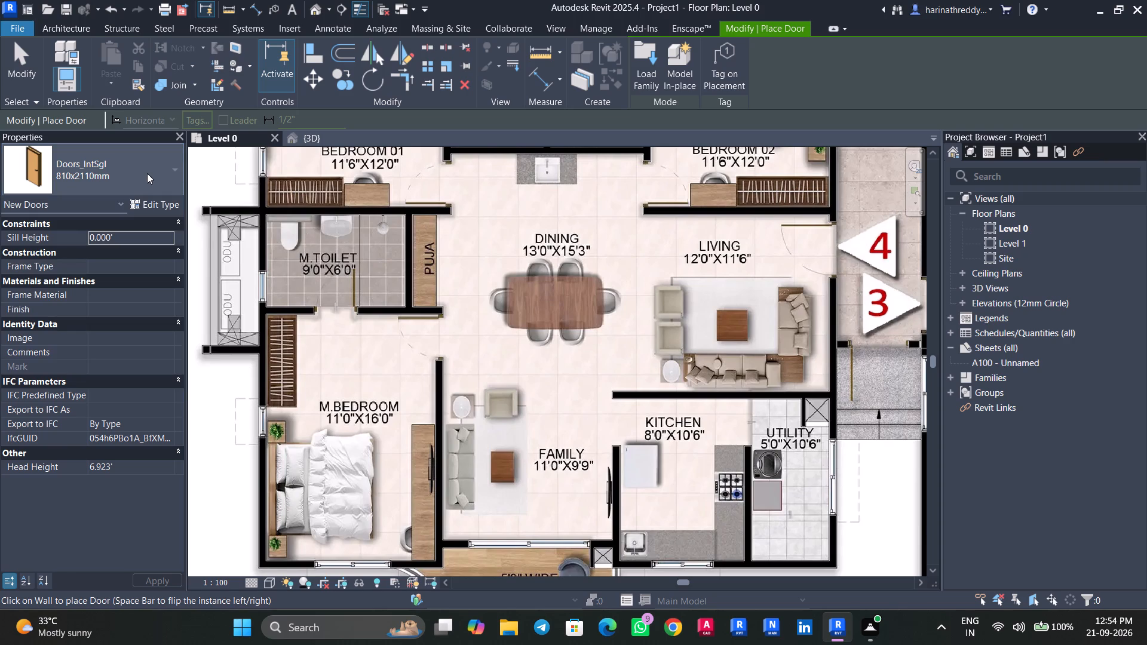
pyautogui.press('Escape')
pyautogui.press('Escape')
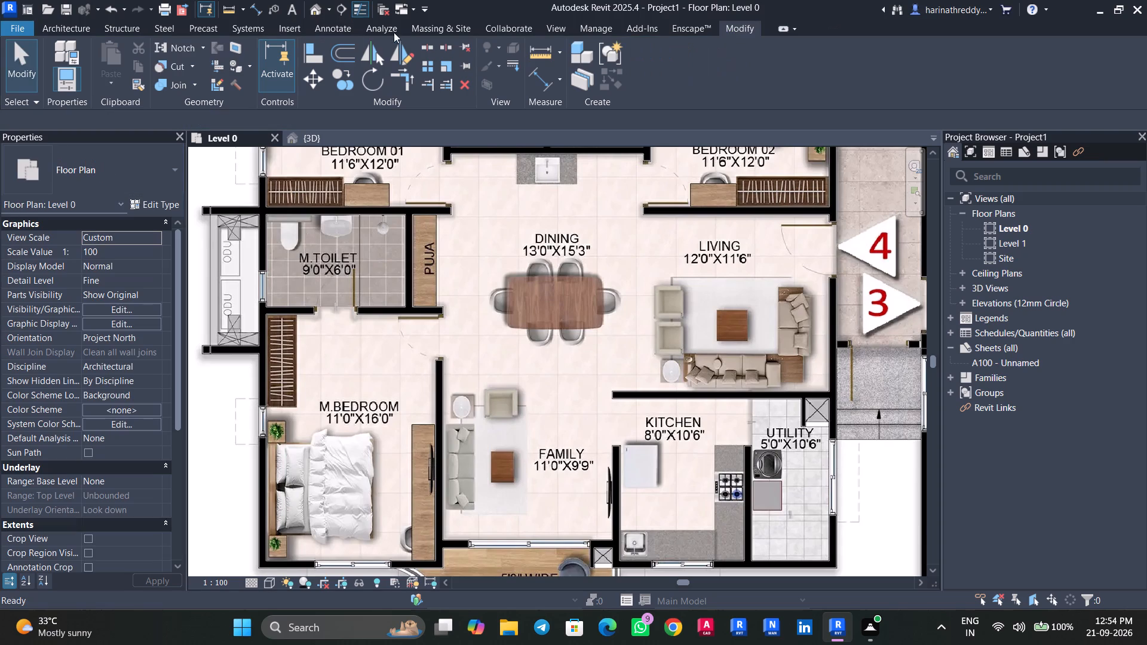
# Load the single flush external door family Doors_ExtSgl_Flush from the Doors category of the Autodesk family library.
pyautogui.click(292, 23)
pyautogui.click(641, 60)
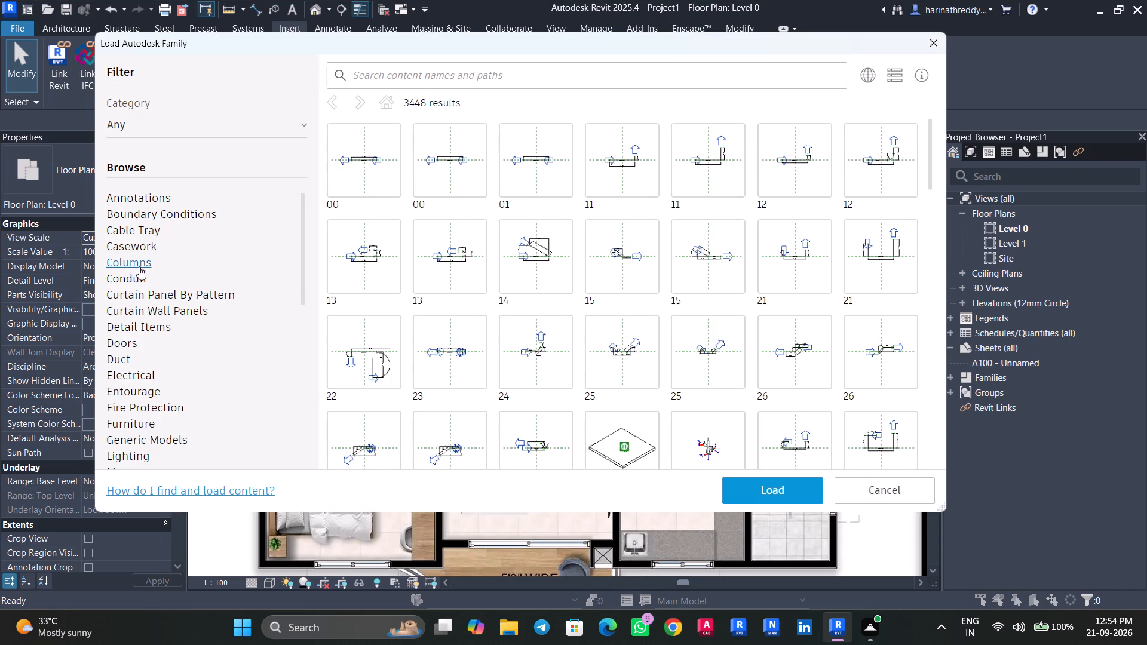
pyautogui.scroll(-11, 139, 266)
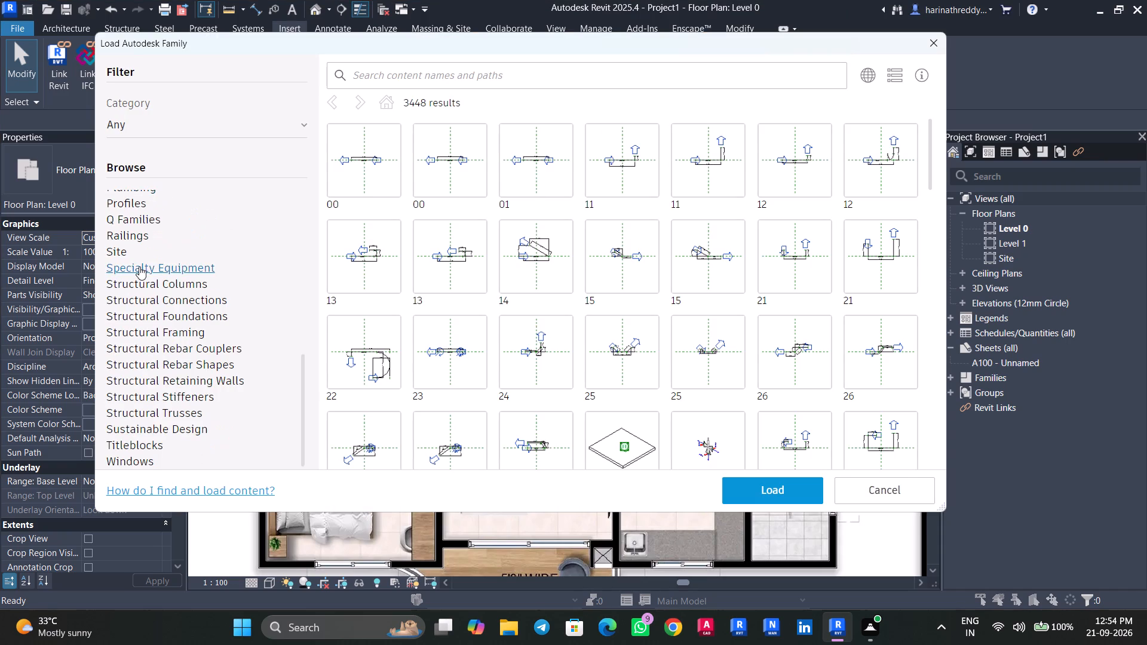
pyautogui.scroll(6, 139, 266)
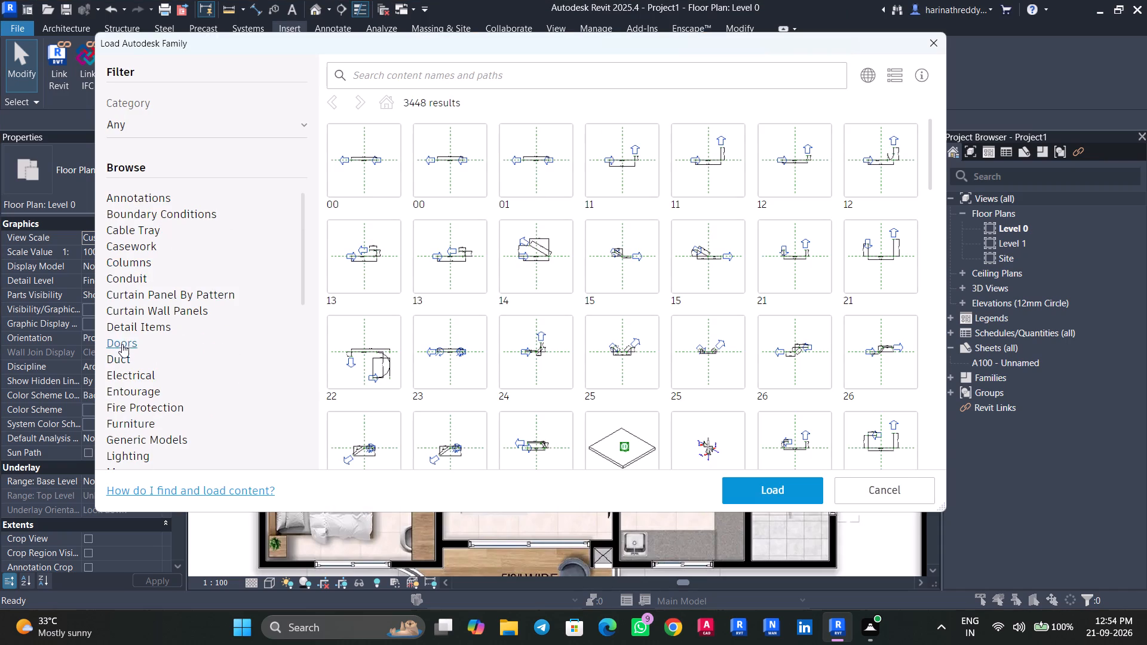
pyautogui.click(122, 342)
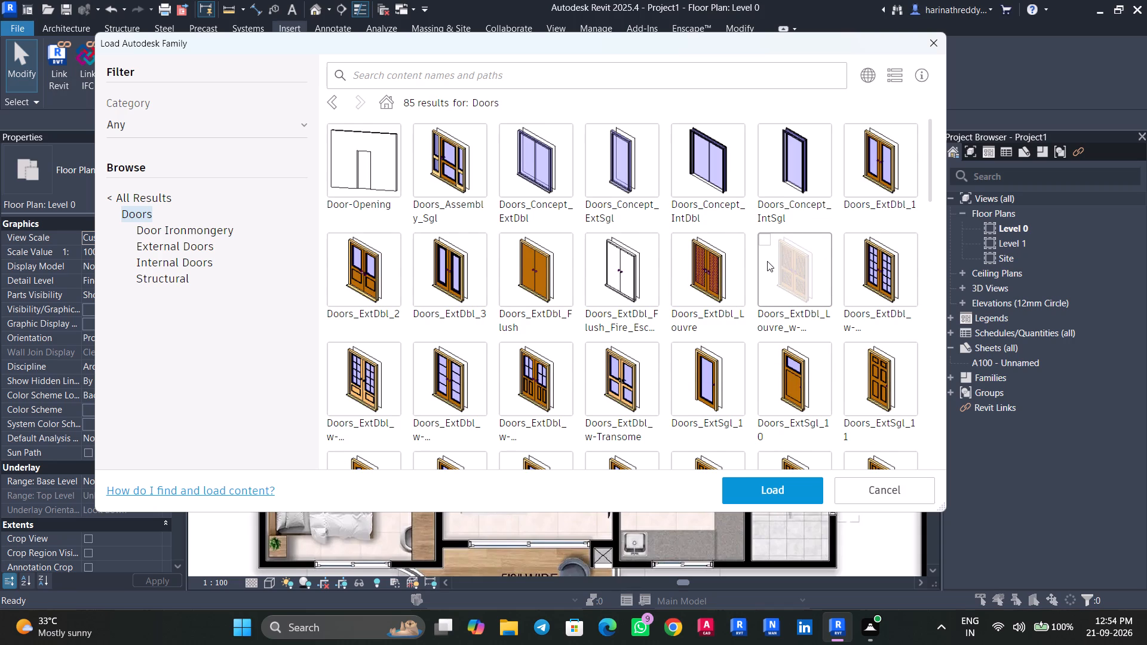
pyautogui.scroll(-1, 767, 261)
pyautogui.scroll(-3, 615, 281)
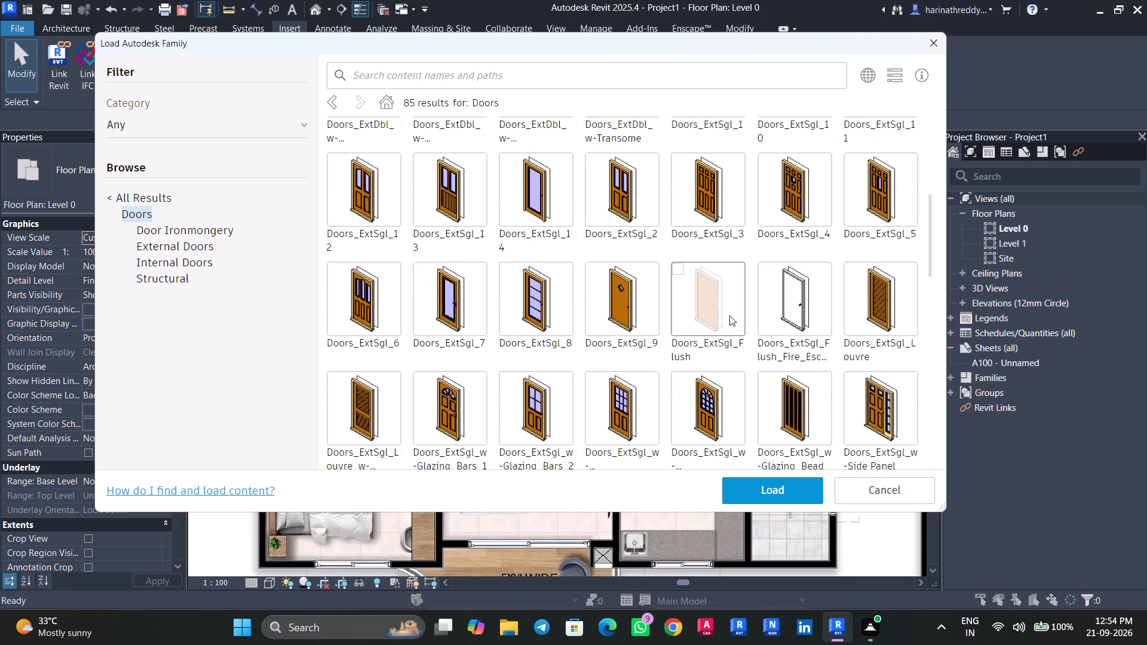
pyautogui.scroll(-5, 729, 315)
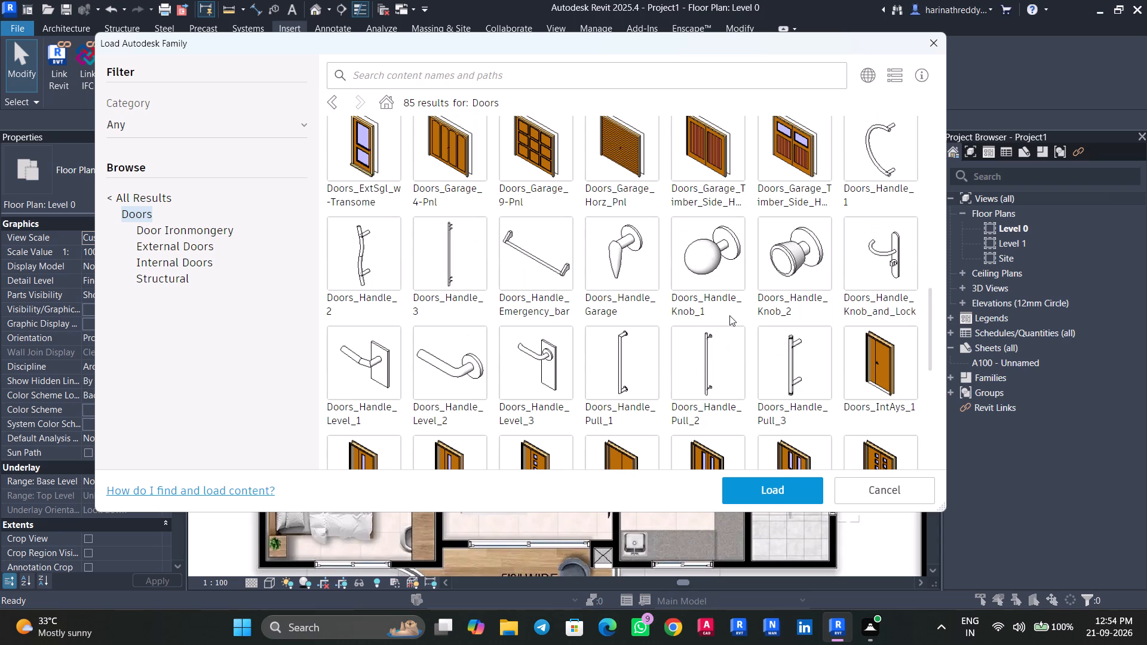
pyautogui.scroll(-6, 729, 315)
pyautogui.scroll(9, 729, 315)
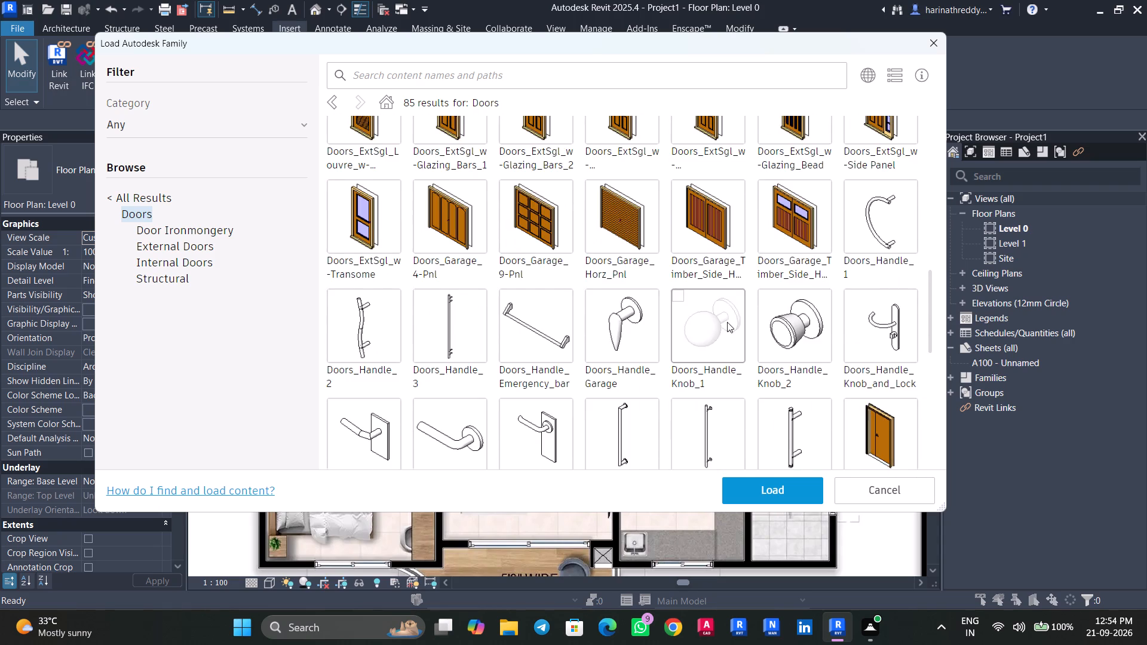
pyautogui.scroll(12, 727, 322)
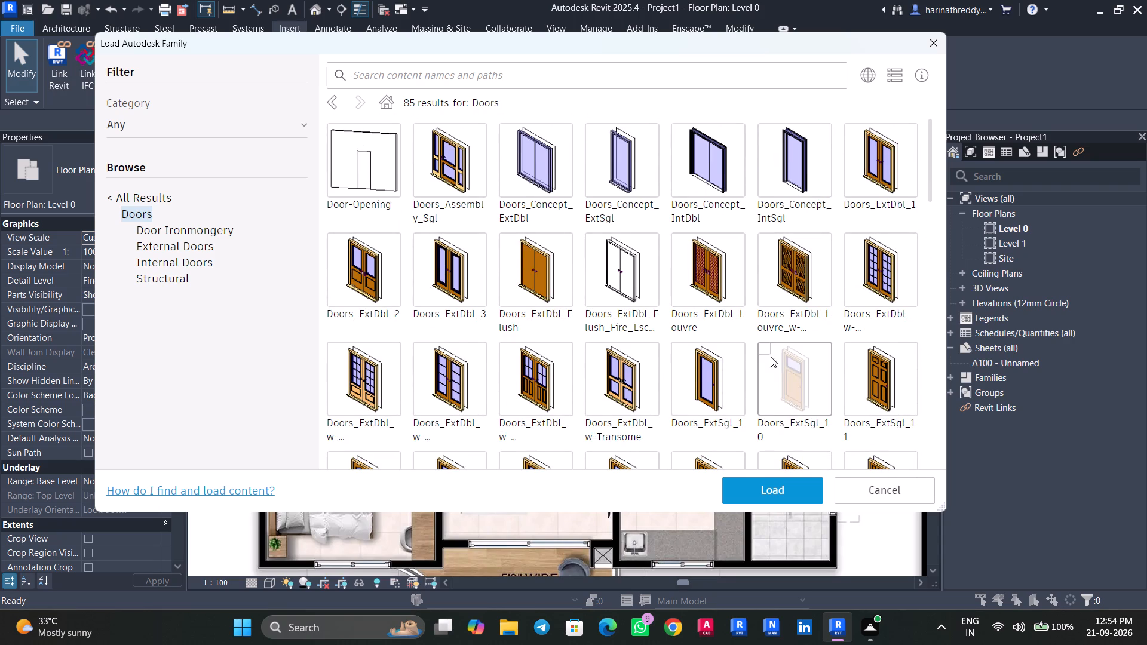
pyautogui.scroll(-1, 698, 339)
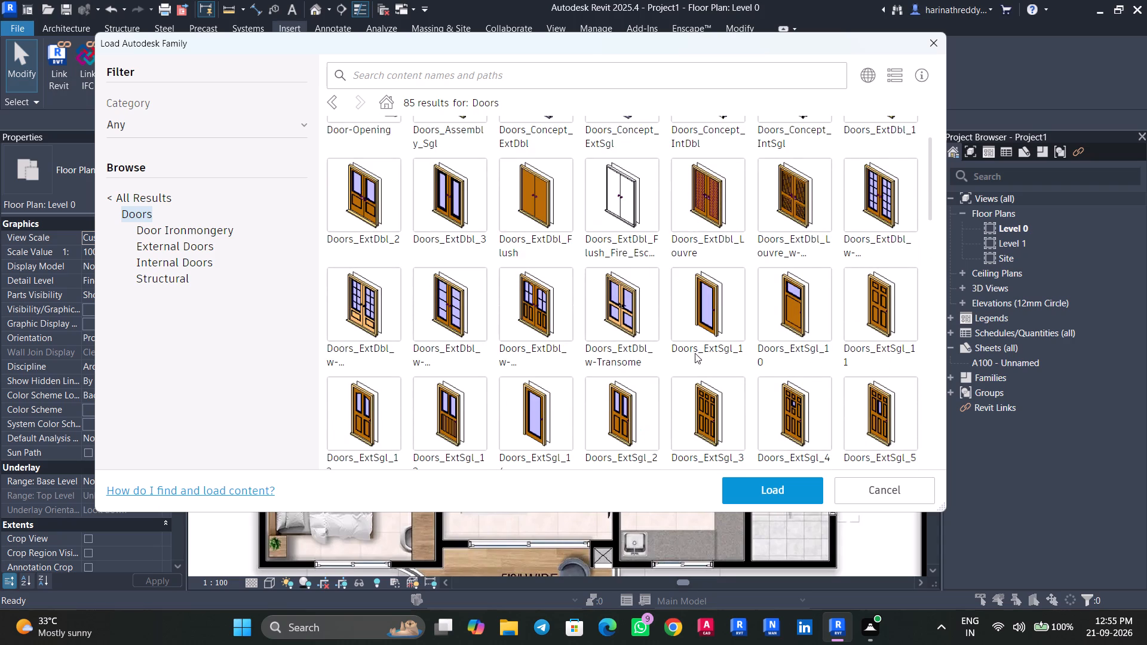
pyautogui.scroll(-2, 692, 358)
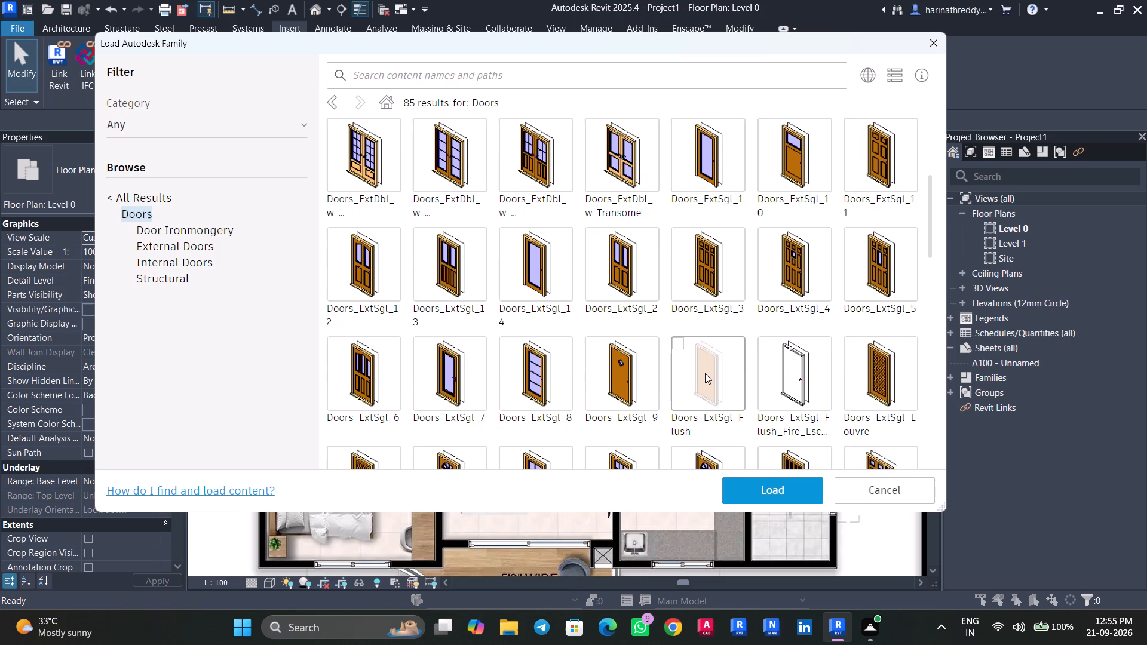
pyautogui.scroll(-1, 705, 373)
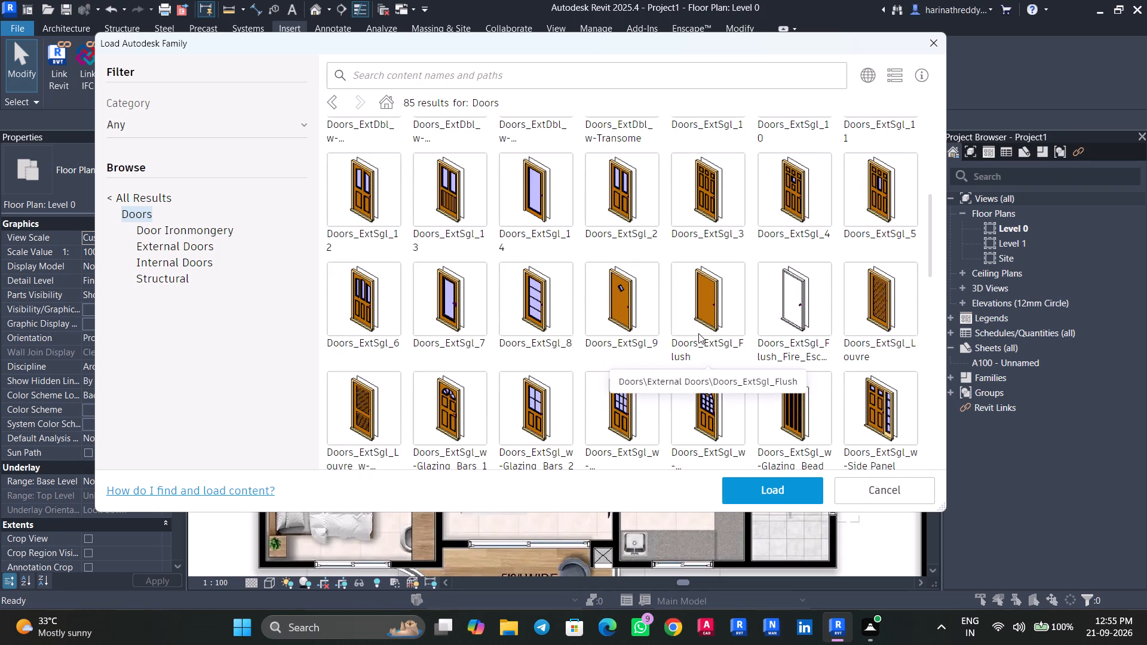
pyautogui.click(698, 331)
pyautogui.click(783, 482)
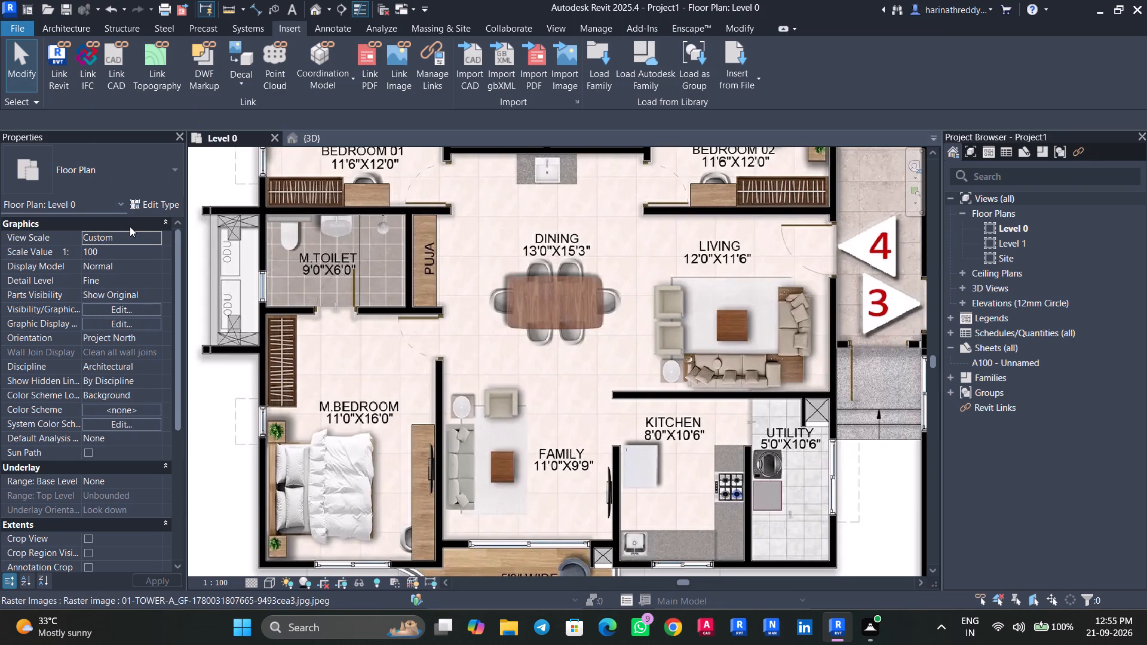
# Duplicate the Doors_ExtSgl_Flush 910x2110mm door type as a new type named D1.
pyautogui.press('Escape')
pyautogui.click(57, 34)
pyautogui.write('DR')
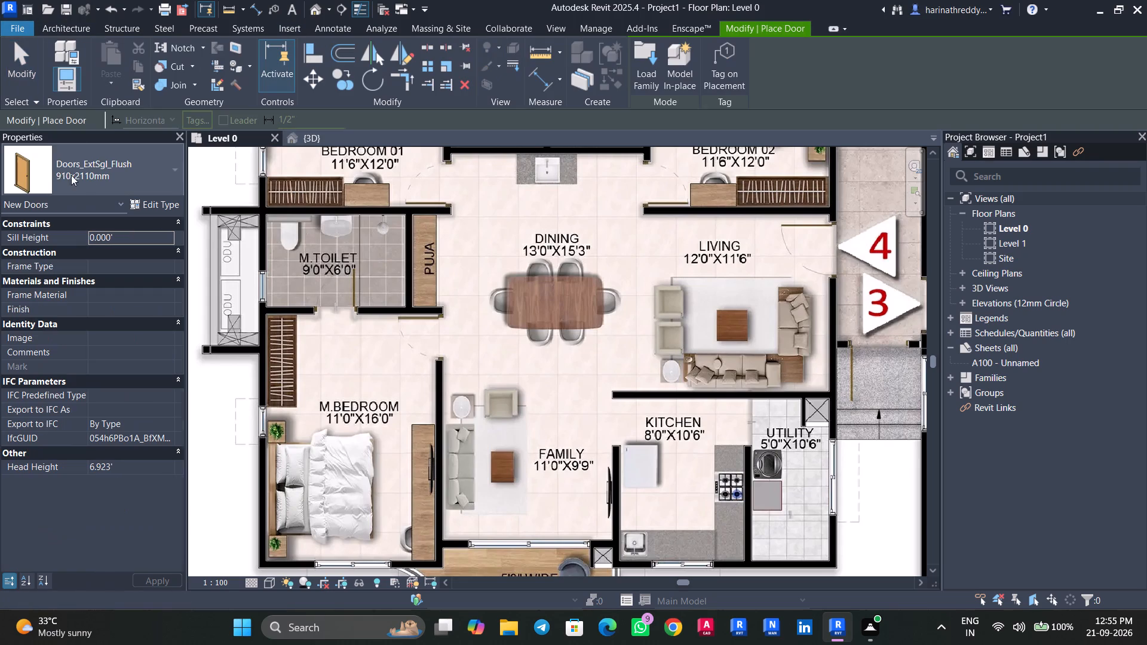
pyautogui.click(159, 205)
pyautogui.click(1096, 149)
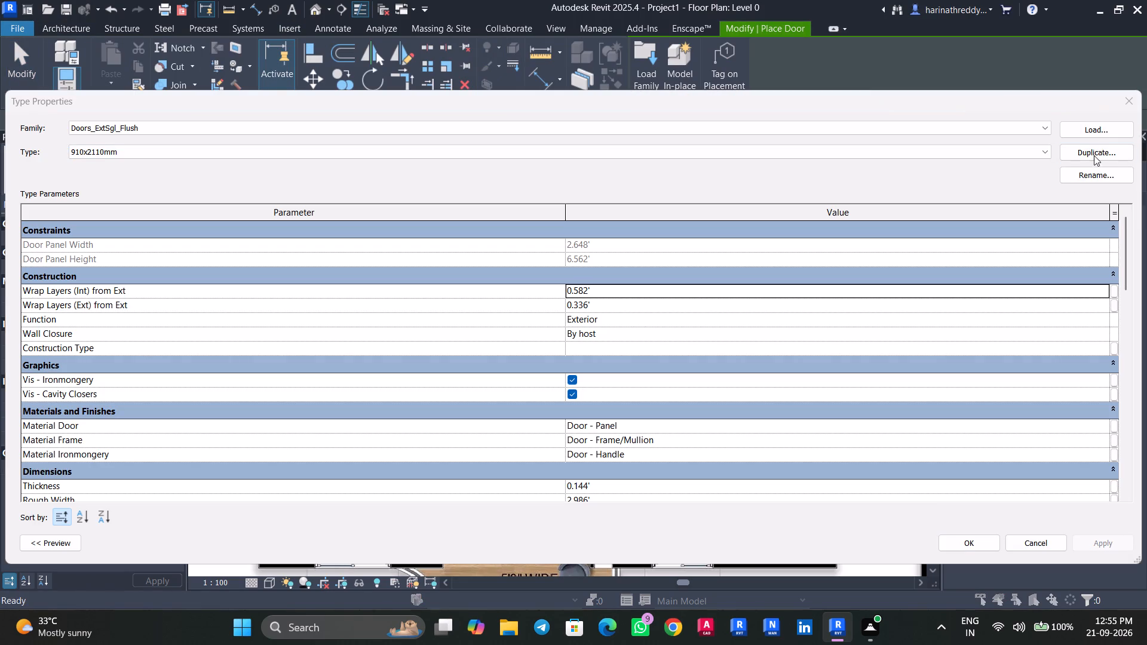
pyautogui.write('D1')
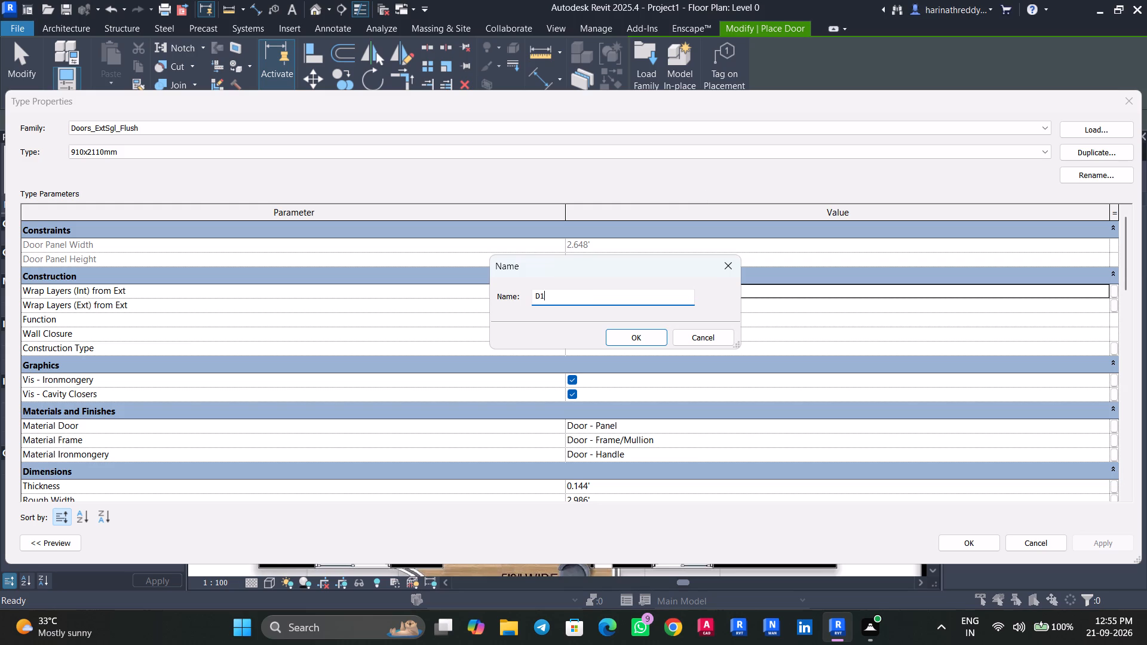
pyautogui.click(646, 331)
# Set the D1 door type's Rough Width to 3.5' and apply it.
pyautogui.scroll(-5, 642, 335)
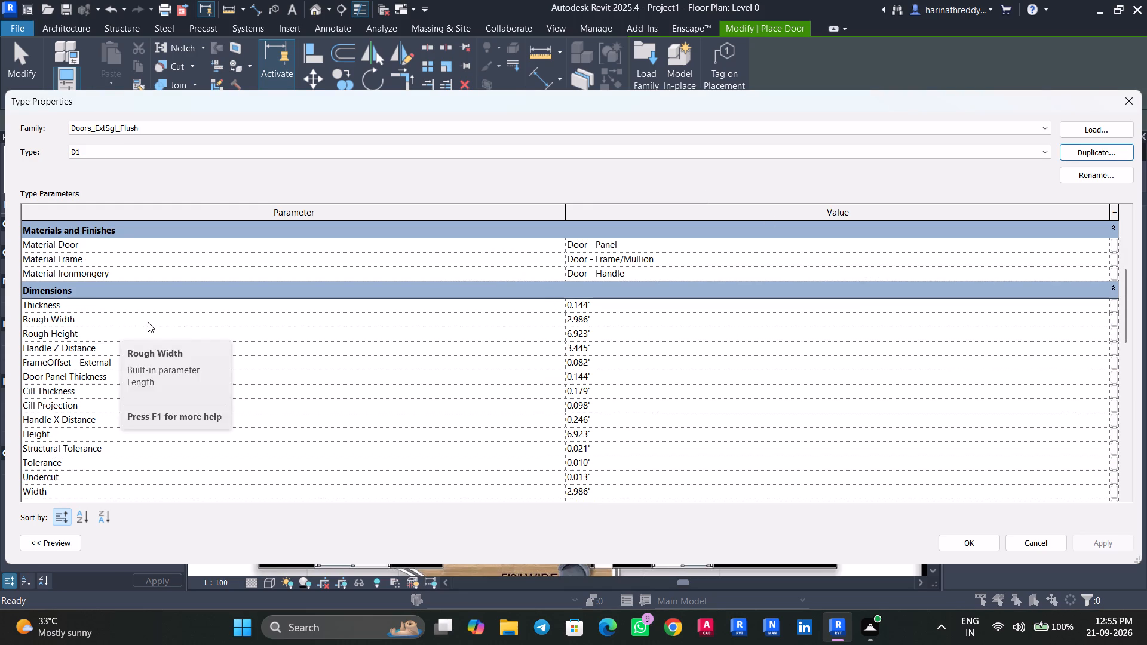
pyautogui.tripleClick(608, 318)
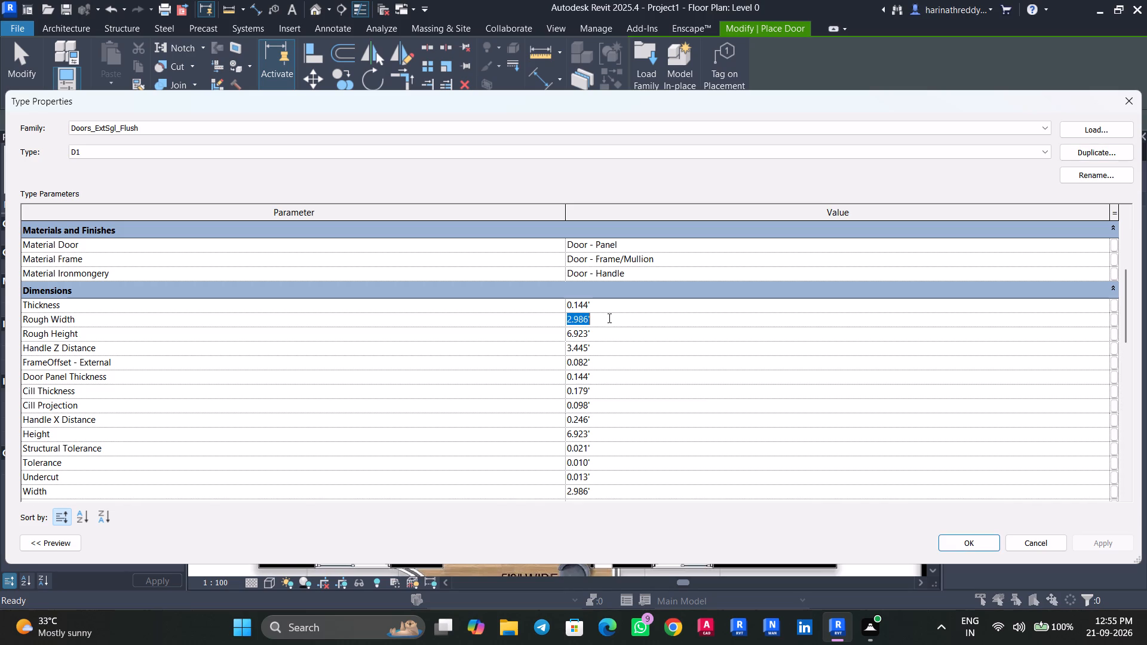
pyautogui.write("3.5'")
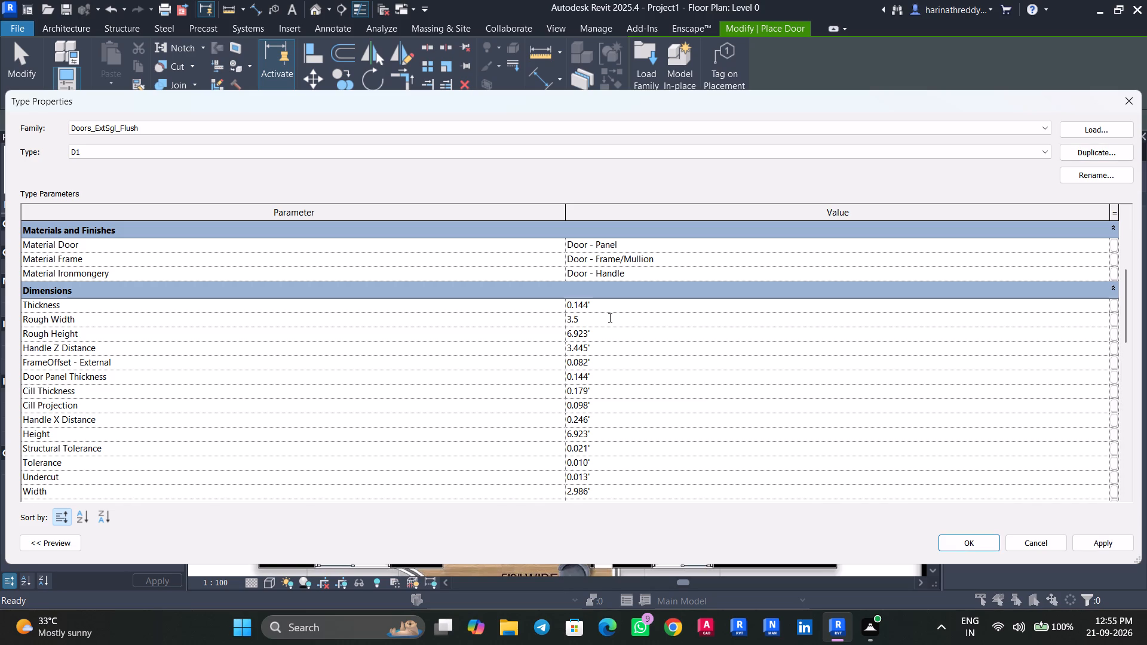
pyautogui.press('Return')
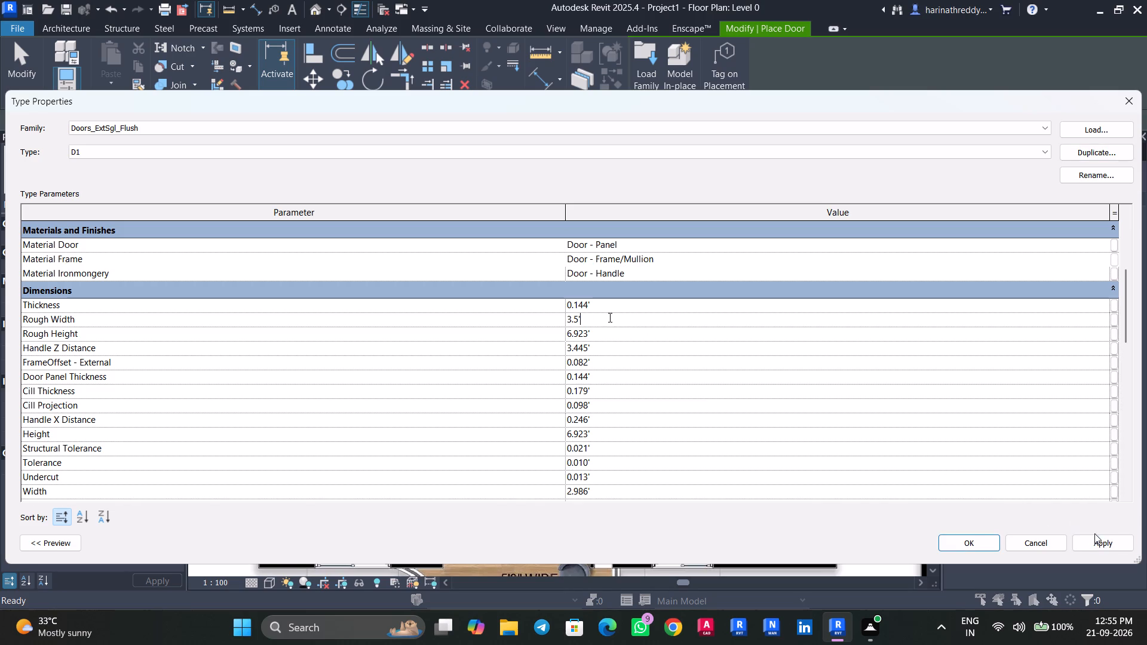
pyautogui.click(1098, 540)
pyautogui.click(974, 544)
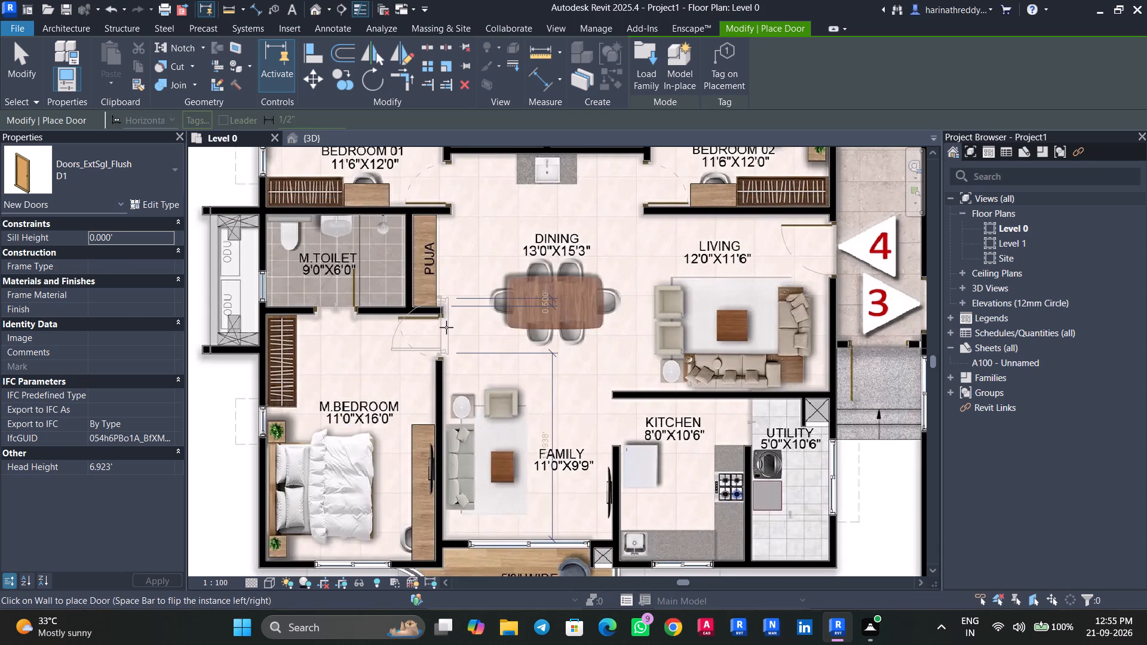
# Place a D1 door in flat 4's entrance opening at the 12'0"X11'6" living room, swinging inward to match the plan image.
pyautogui.moveTo(651, 272); pyautogui.dragTo(318, 337, button='middle')
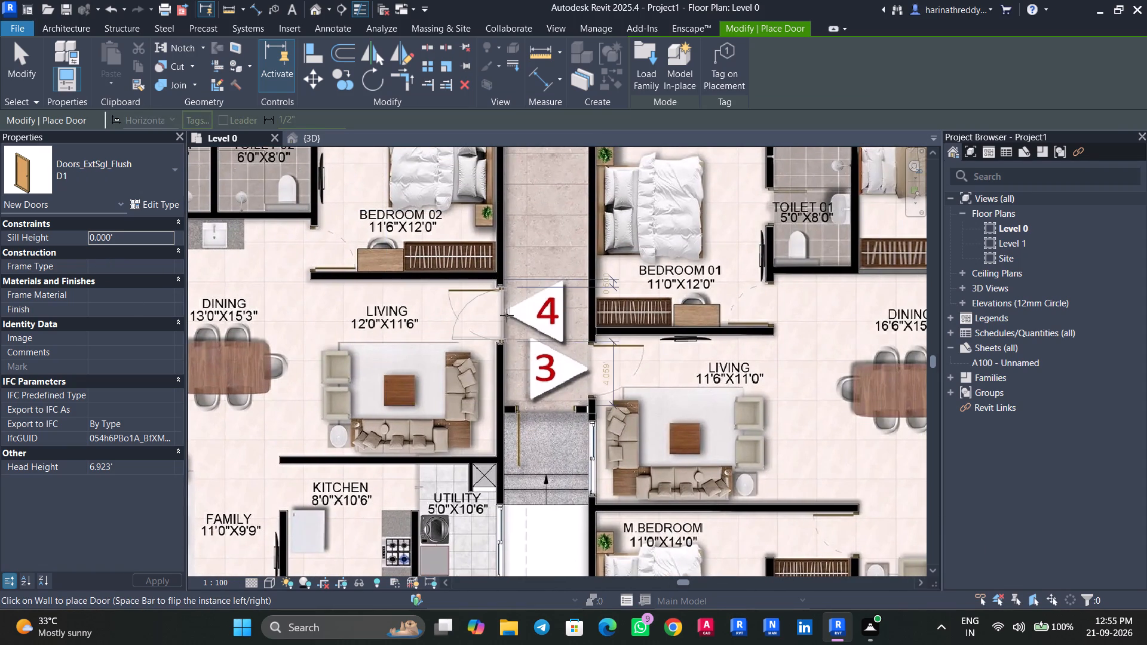
pyautogui.press('space')
pyautogui.scroll(-3, 508, 315)
pyautogui.scroll(10, 508, 315)
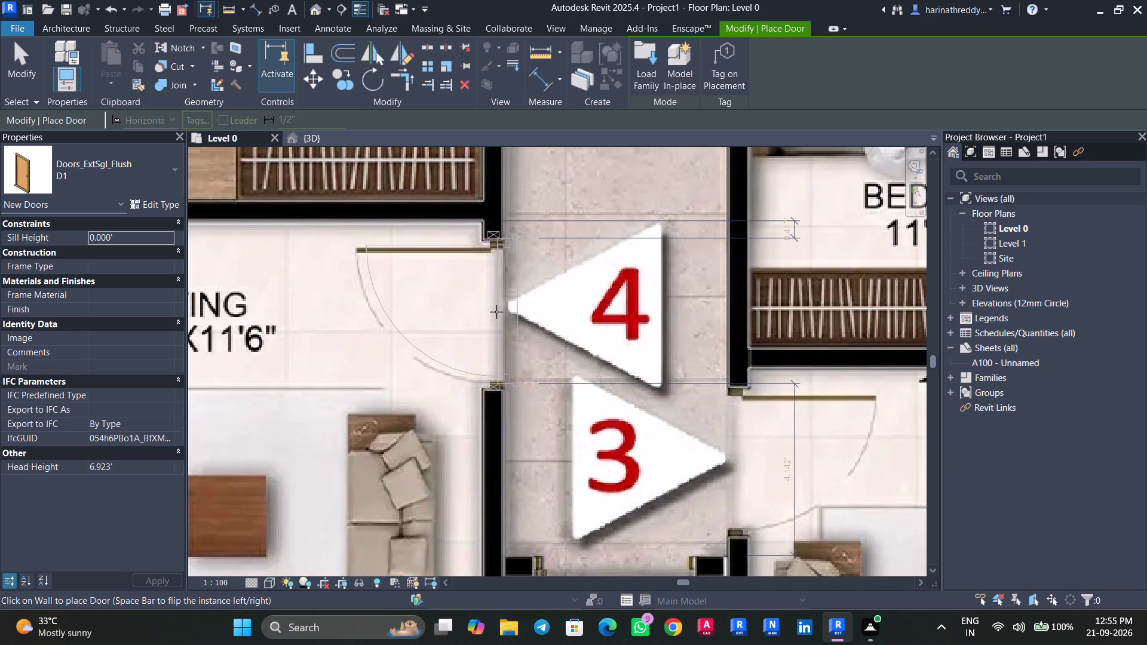
pyautogui.moveTo(497, 311); pyautogui.dragTo(487, 313, button='middle')
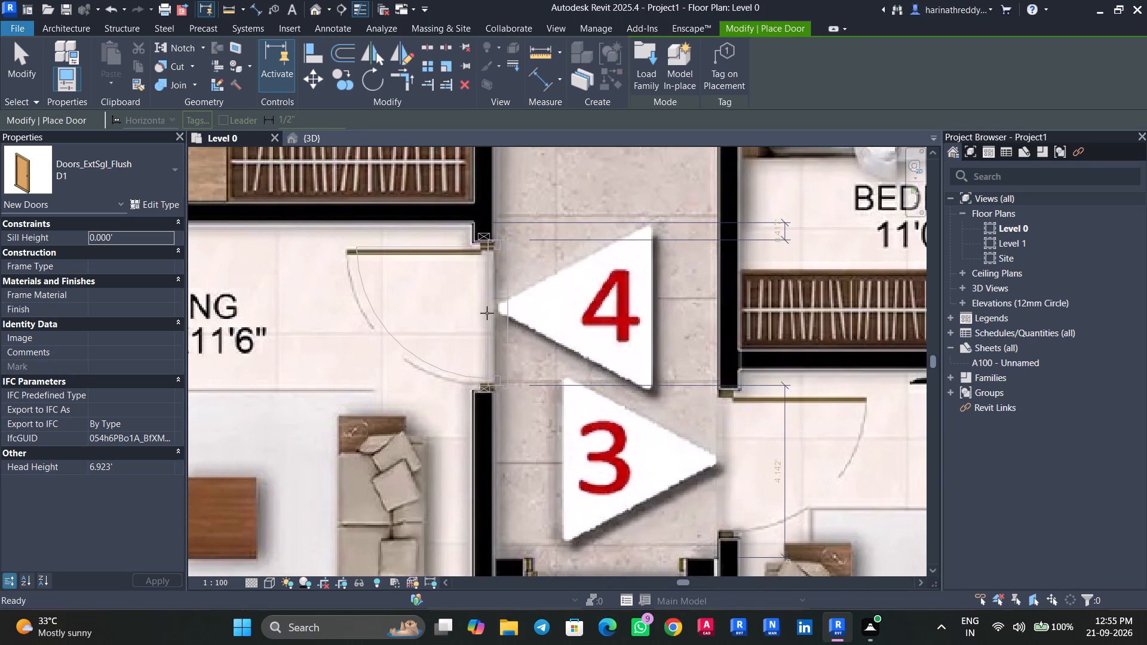
pyautogui.scroll(7, 486, 313)
pyautogui.scroll(-2, 483, 315)
pyautogui.middleClick(483, 315)
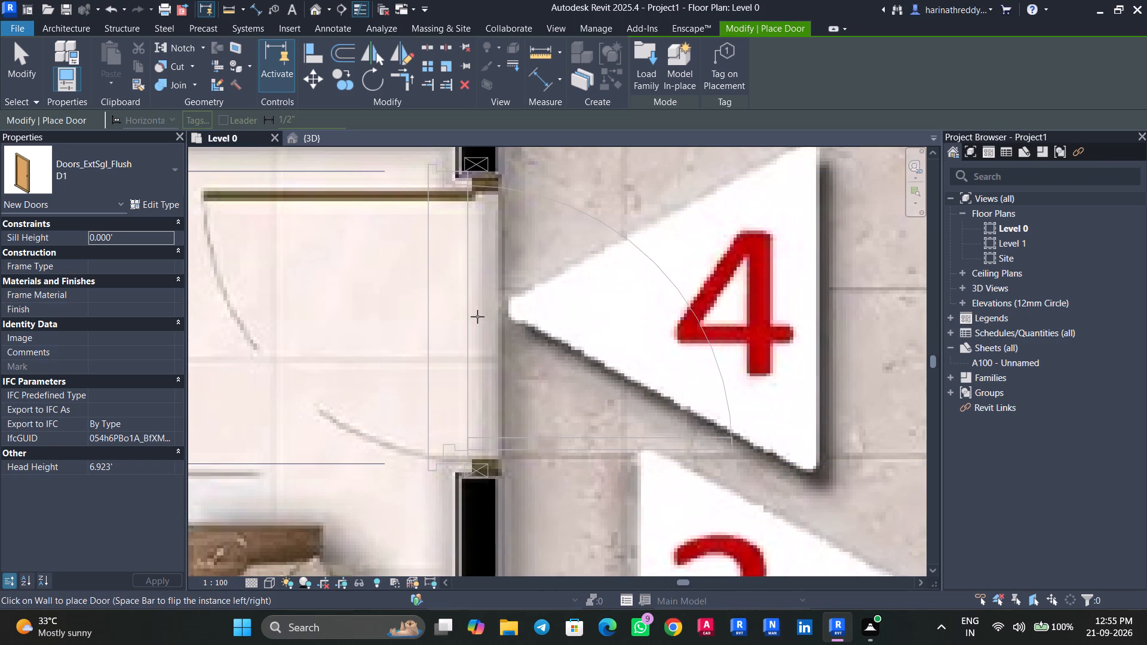
pyautogui.click(480, 314)
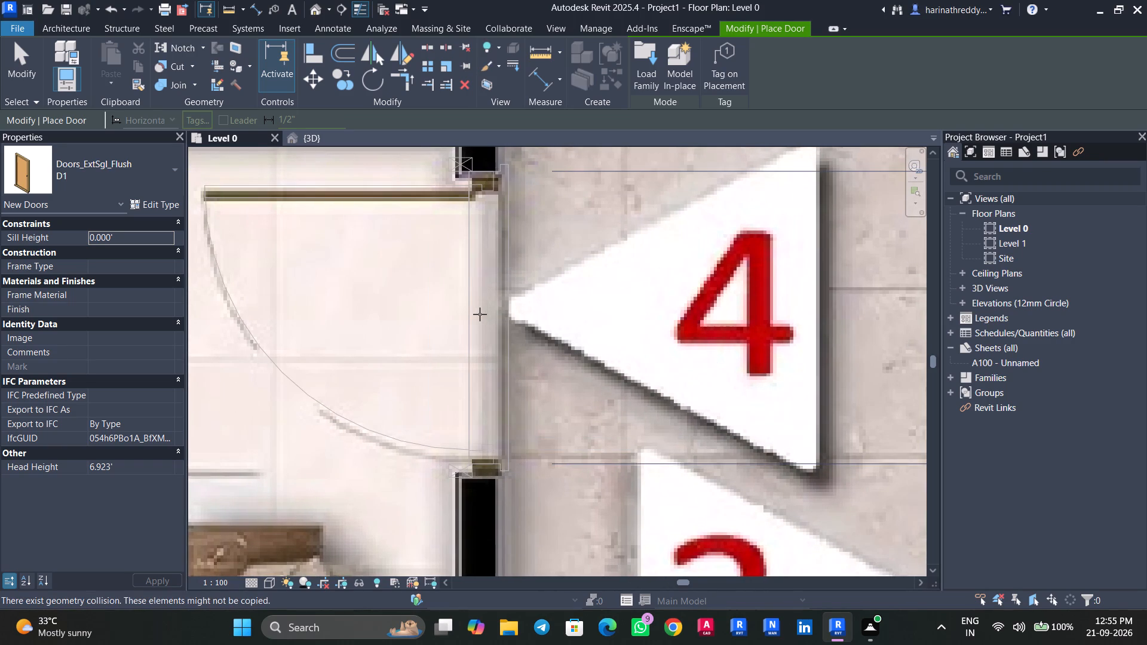
pyautogui.press('Escape')
# Place a D1 door in flat 3's entrance opening at the 11'6"X11'0" living room, flipped to match the plan's inward swing.
pyautogui.scroll(-8, 480, 314)
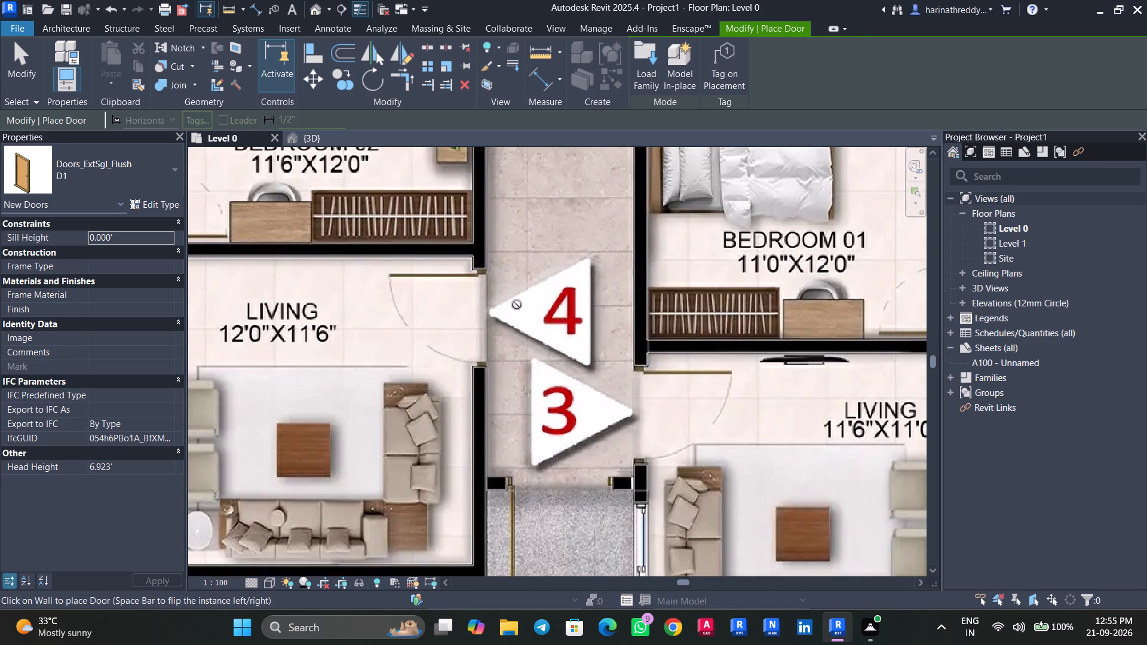
pyautogui.scroll(-1, 525, 312)
pyautogui.moveTo(627, 377); pyautogui.dragTo(381, 345, button='middle')
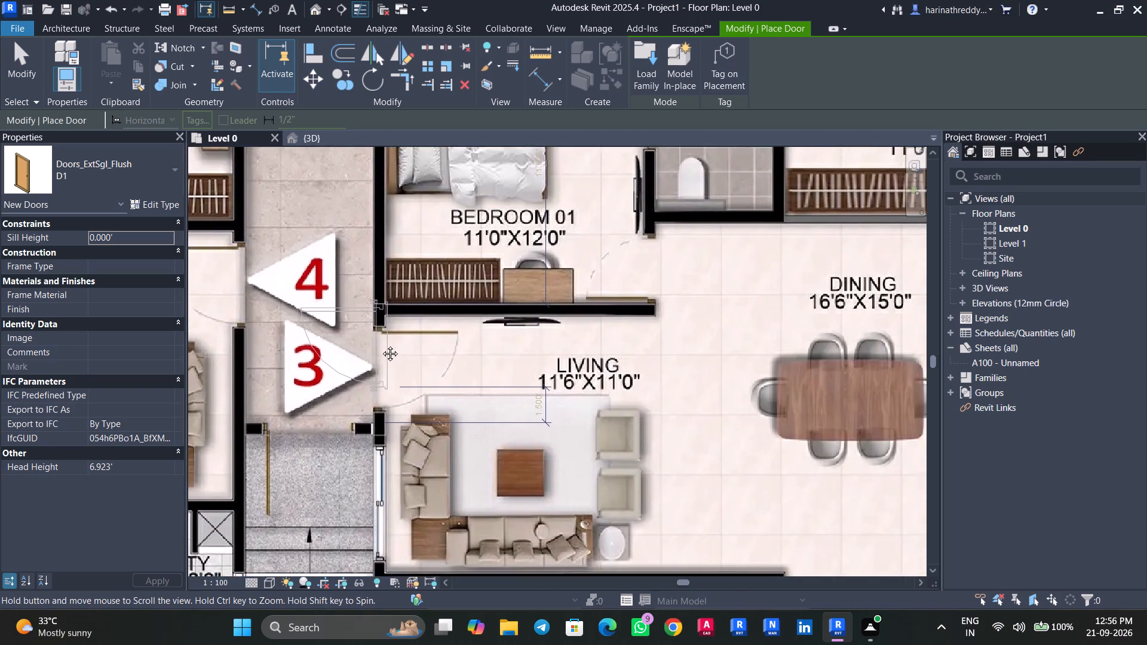
pyautogui.moveTo(381, 345); pyautogui.dragTo(398, 305, button='middle')
pyautogui.scroll(5, 418, 323)
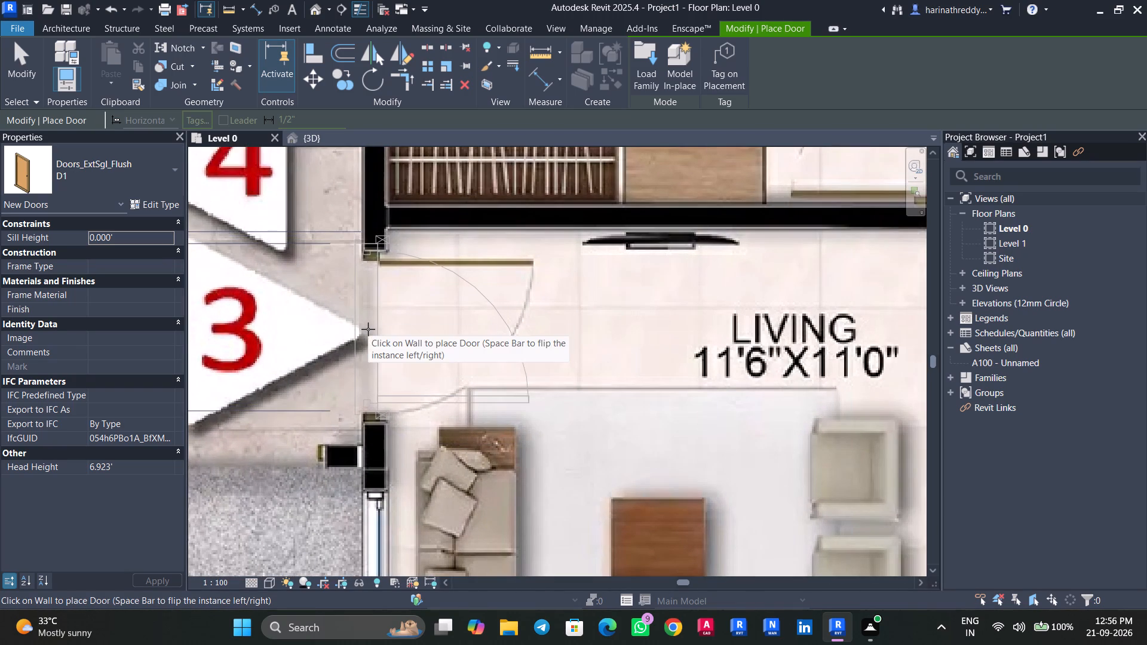
pyautogui.press('space')
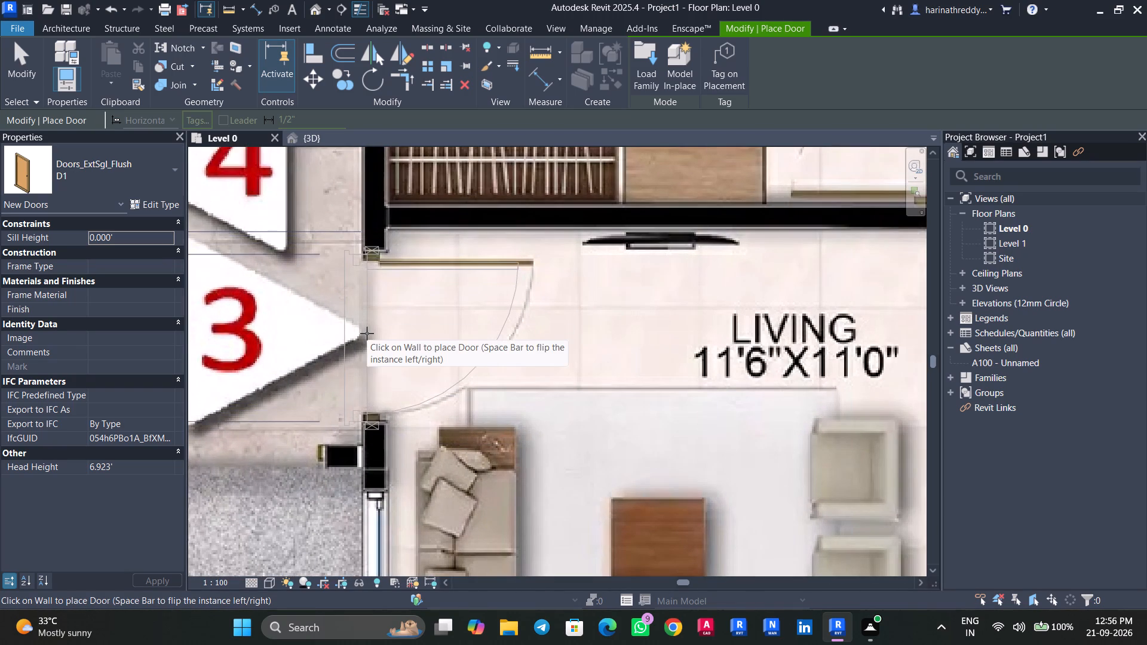
pyautogui.click(367, 333)
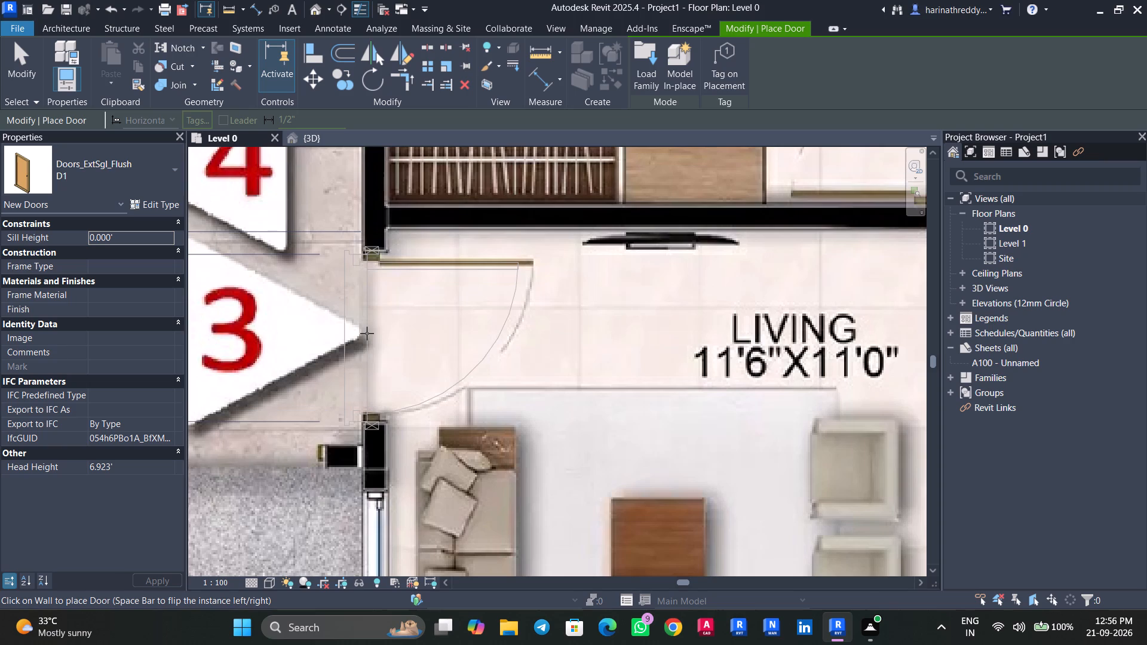
pyautogui.scroll(-7, 367, 333)
pyautogui.moveTo(367, 333); pyautogui.dragTo(366, 334, button='middle')
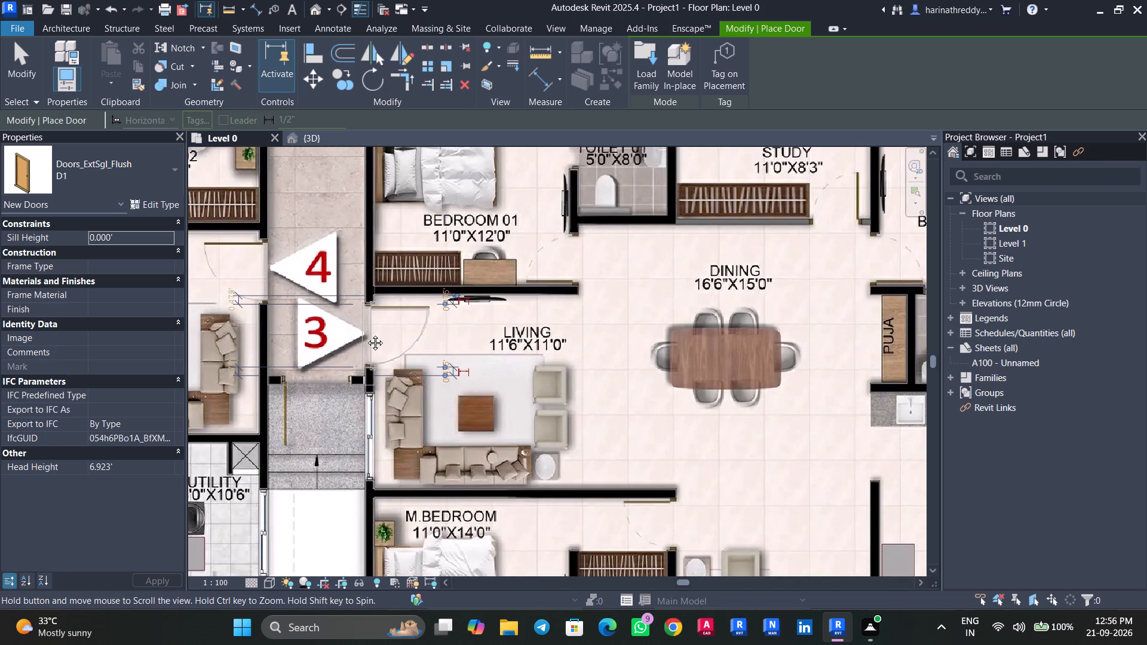
pyautogui.moveTo(366, 334); pyautogui.dragTo(410, 188, button='middle')
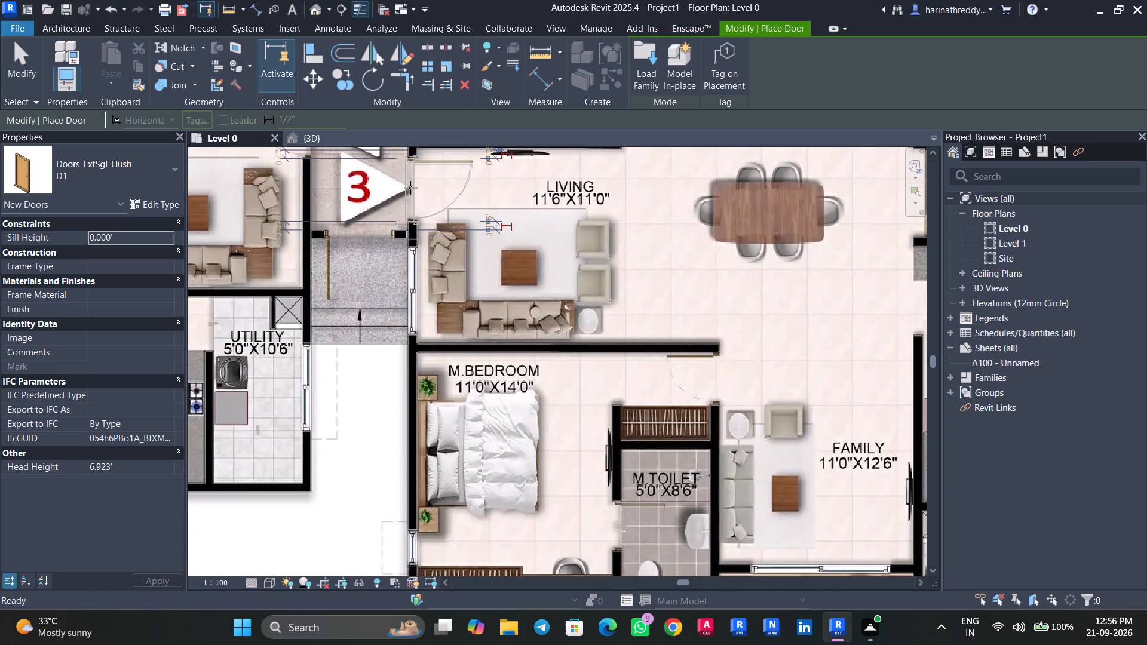
pyautogui.scroll(-5, 411, 189)
pyautogui.moveTo(412, 199); pyautogui.dragTo(452, 364, button='middle')
pyautogui.scroll(1, 452, 364)
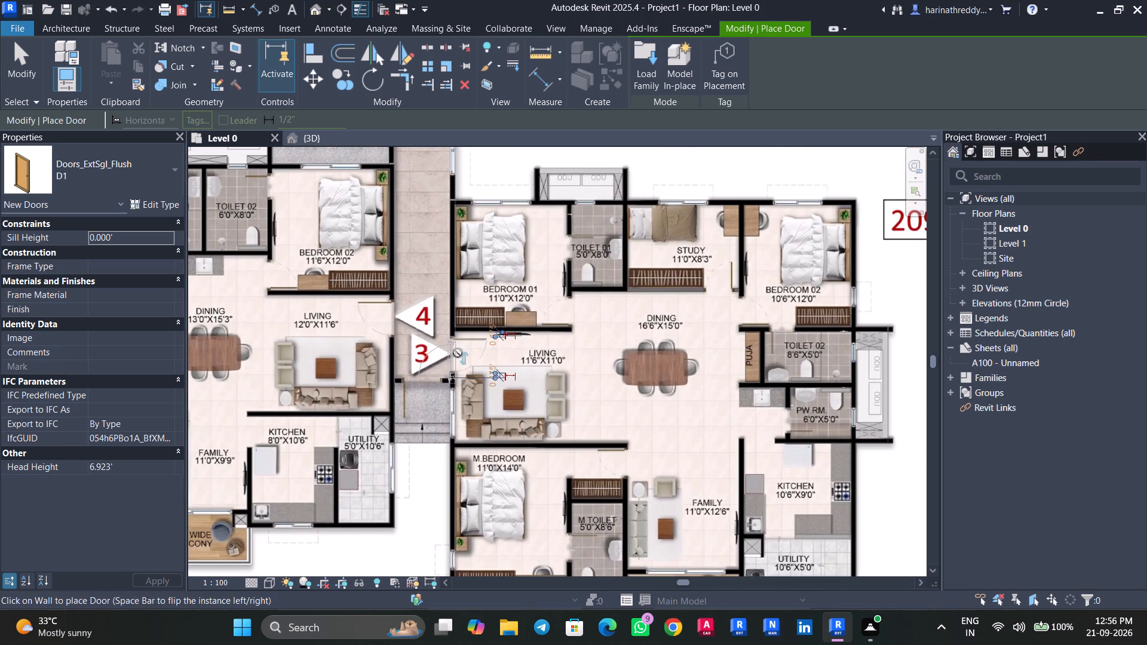
pyautogui.press('Escape')
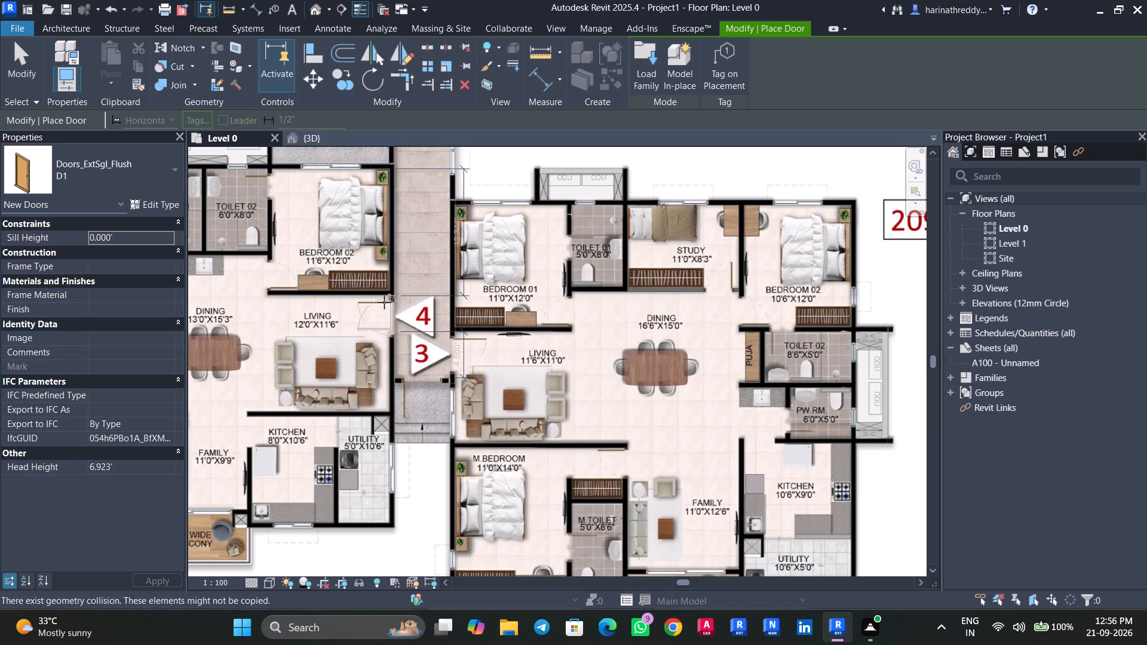
pyautogui.press('Escape')
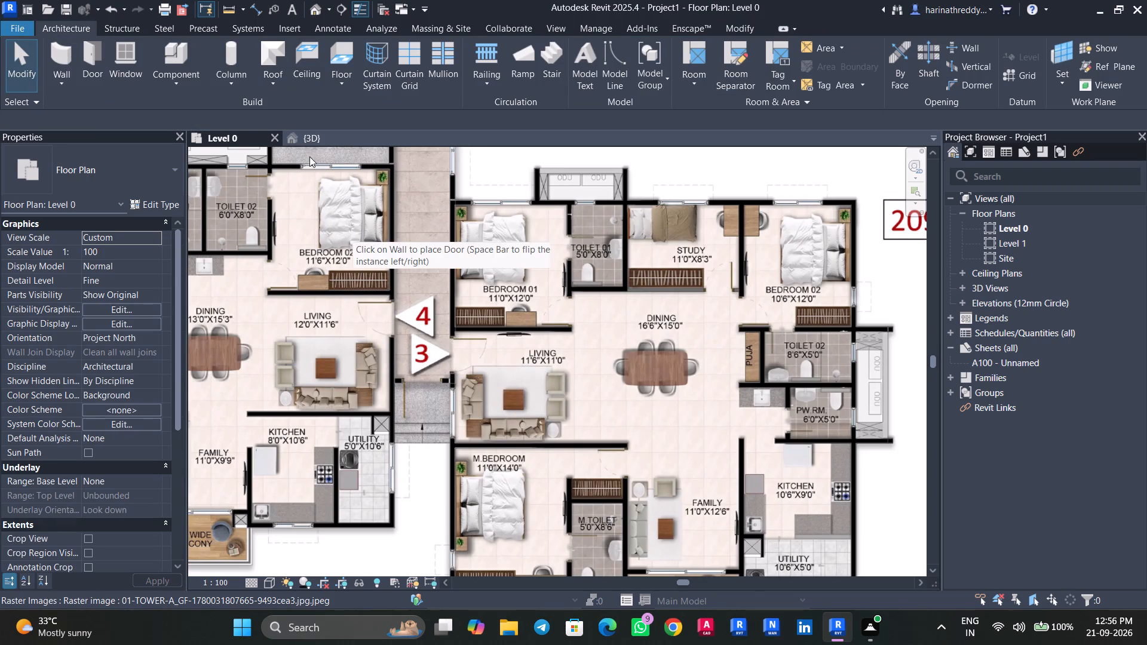
# Examine the Tower A walls and their door openings from several angles in the 3D view.
pyautogui.click(307, 141)
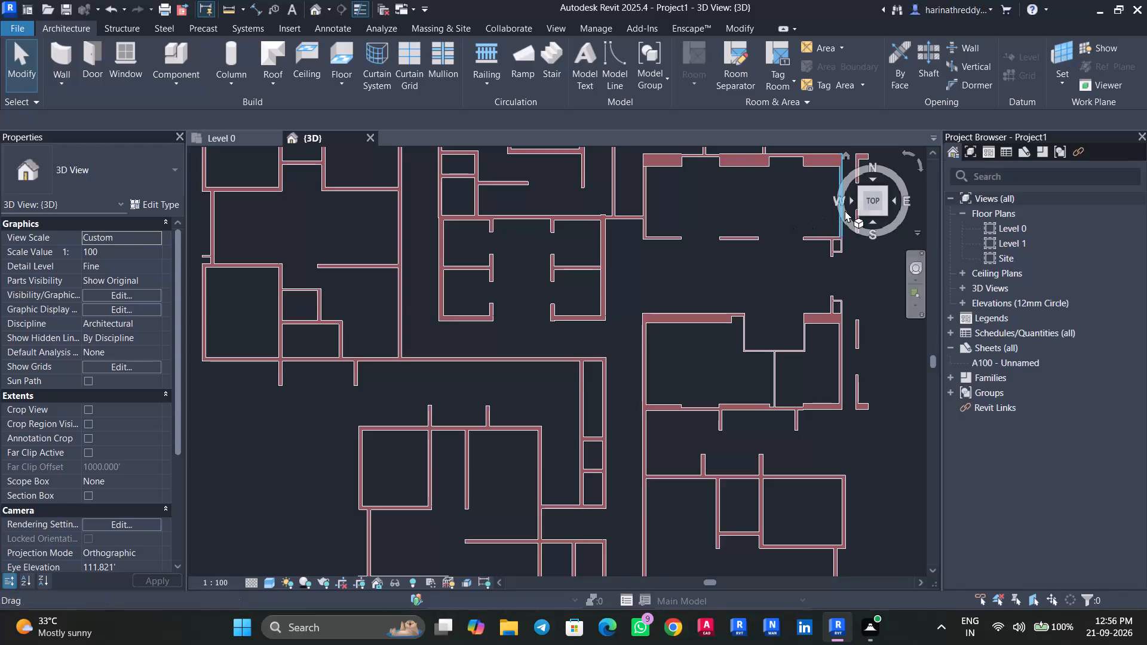
pyautogui.click(888, 215)
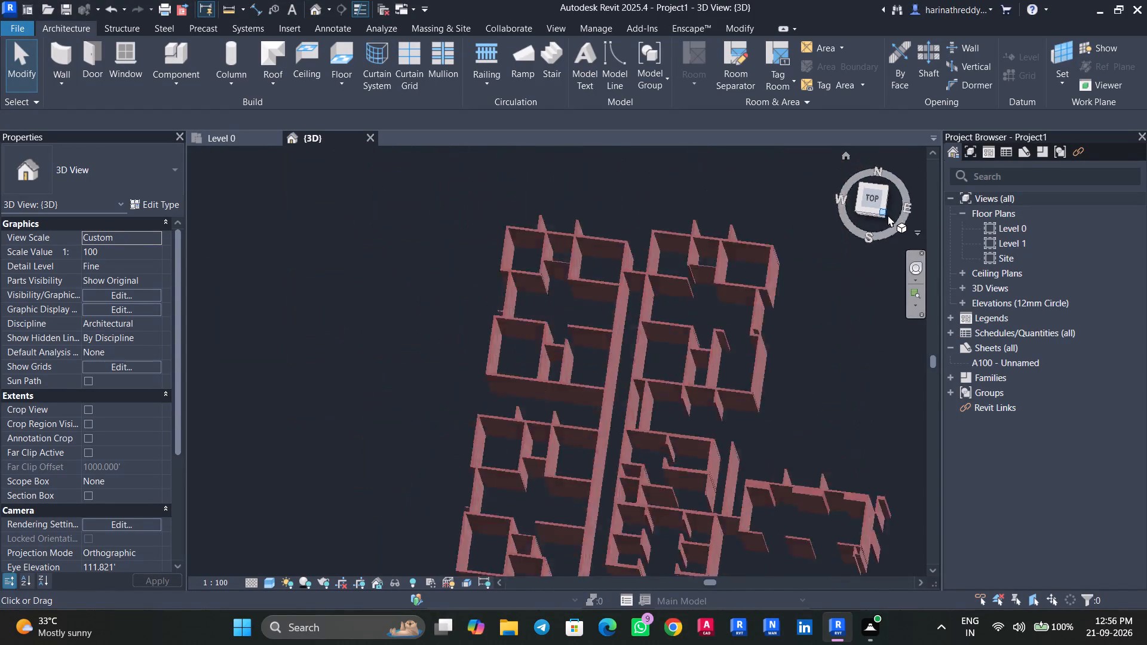
pyautogui.scroll(12, 498, 378)
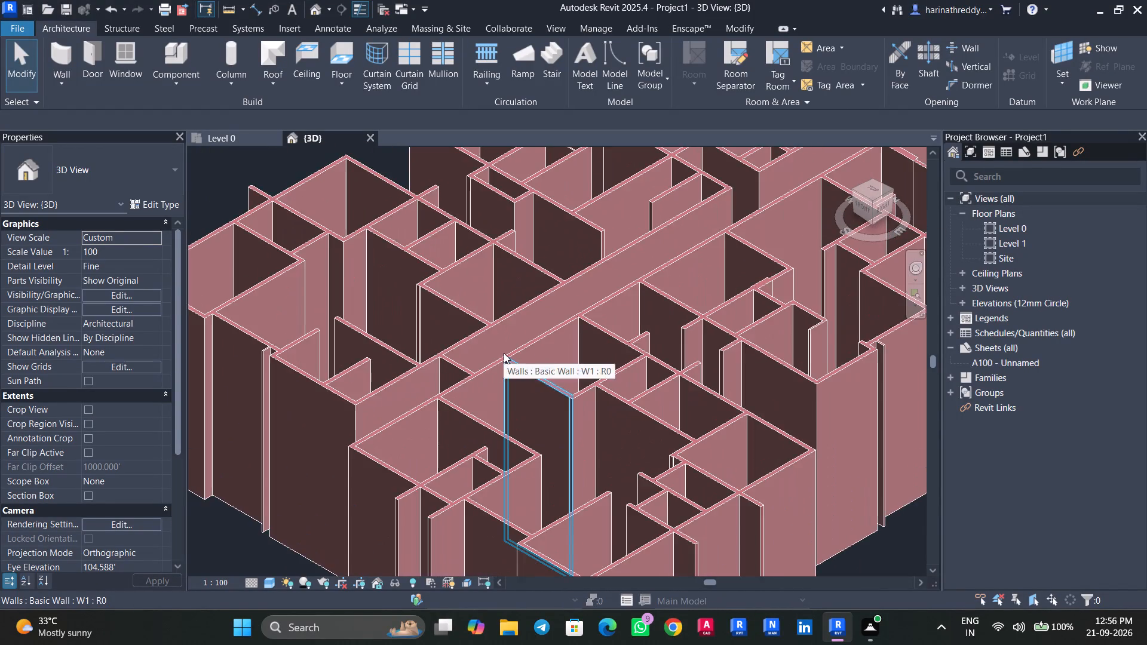
pyautogui.scroll(-8, 504, 353)
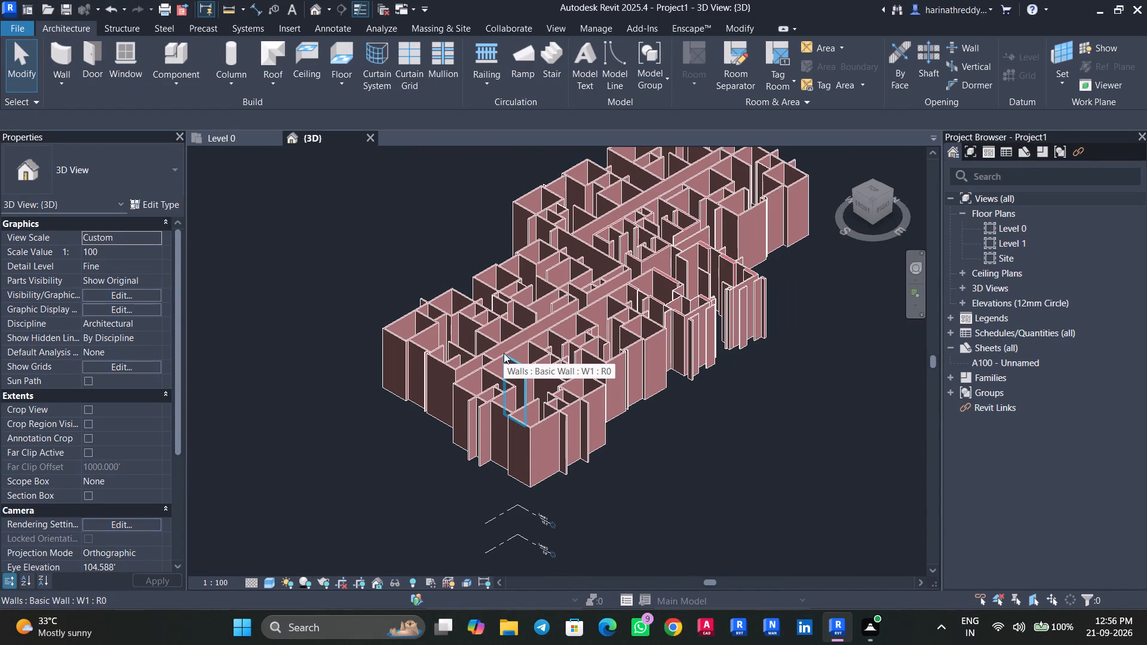
pyautogui.moveTo(703, 340); pyautogui.dragTo(560, 503, button='middle')
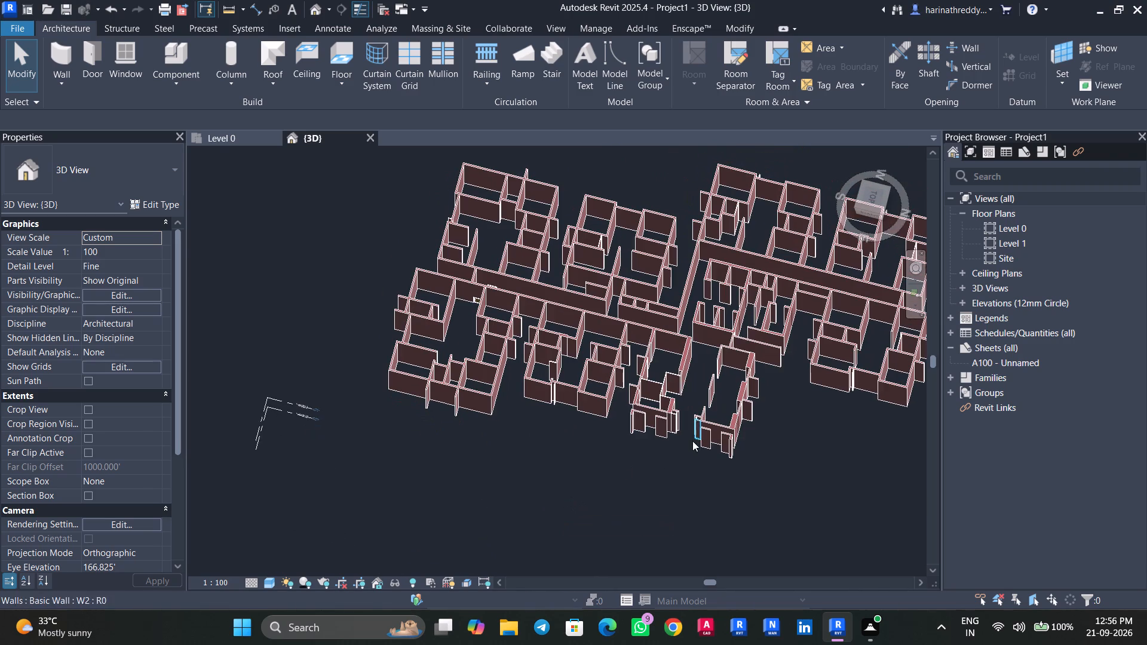
pyautogui.scroll(12, 654, 434)
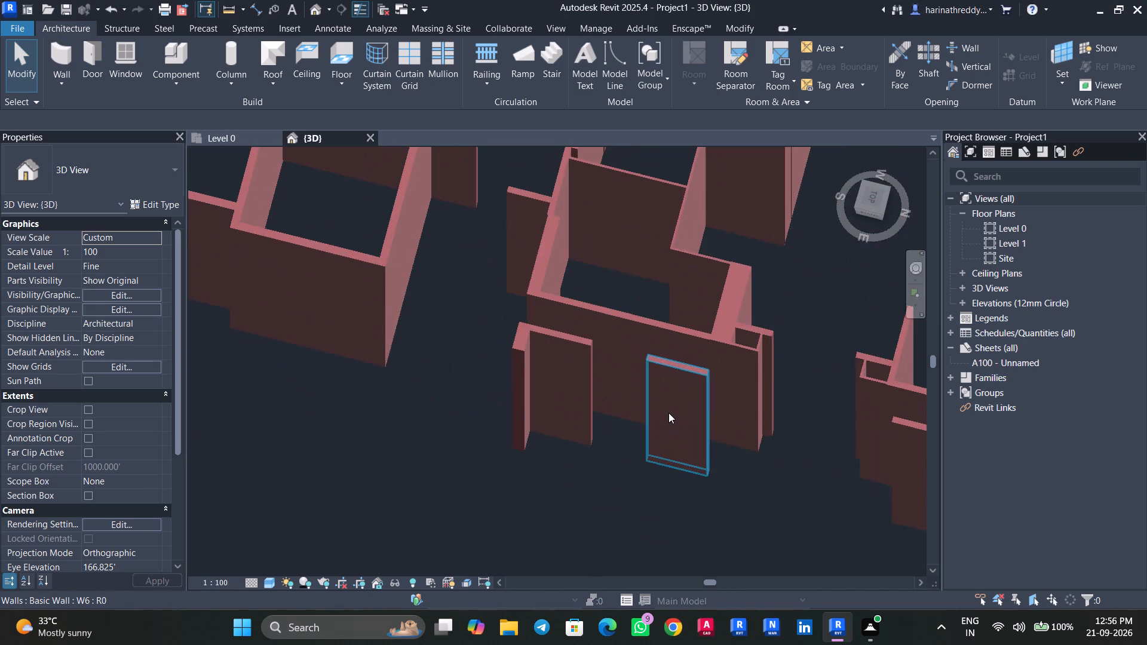
pyautogui.moveTo(668, 413); pyautogui.dragTo(611, 433, button='middle')
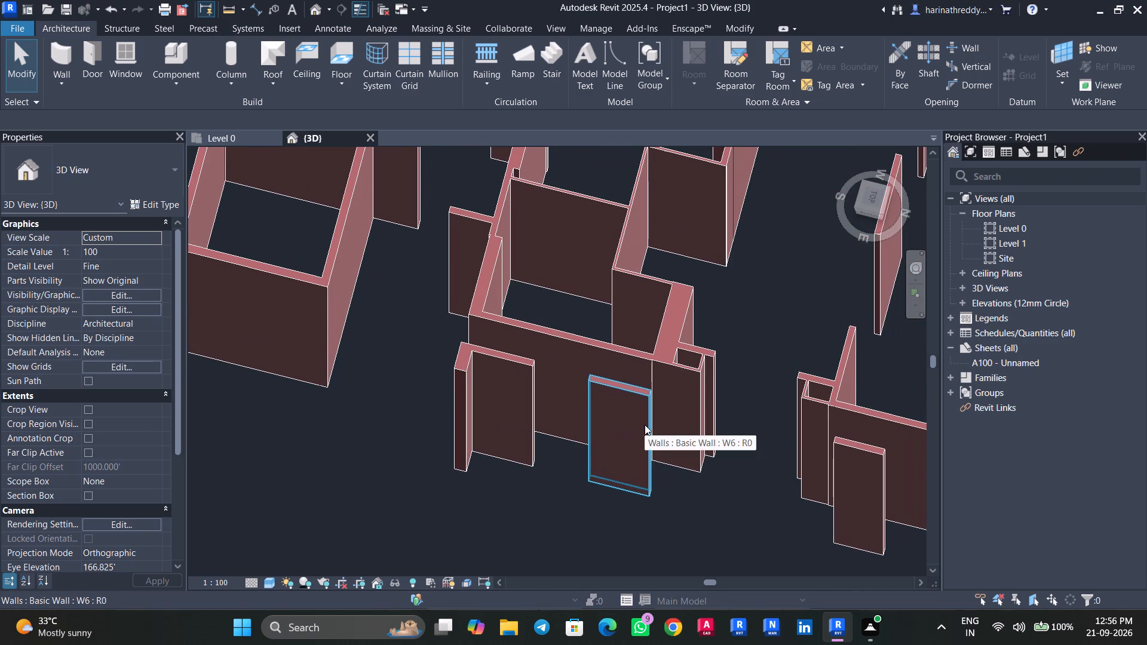
pyautogui.moveTo(645, 425); pyautogui.dragTo(590, 444, button='middle')
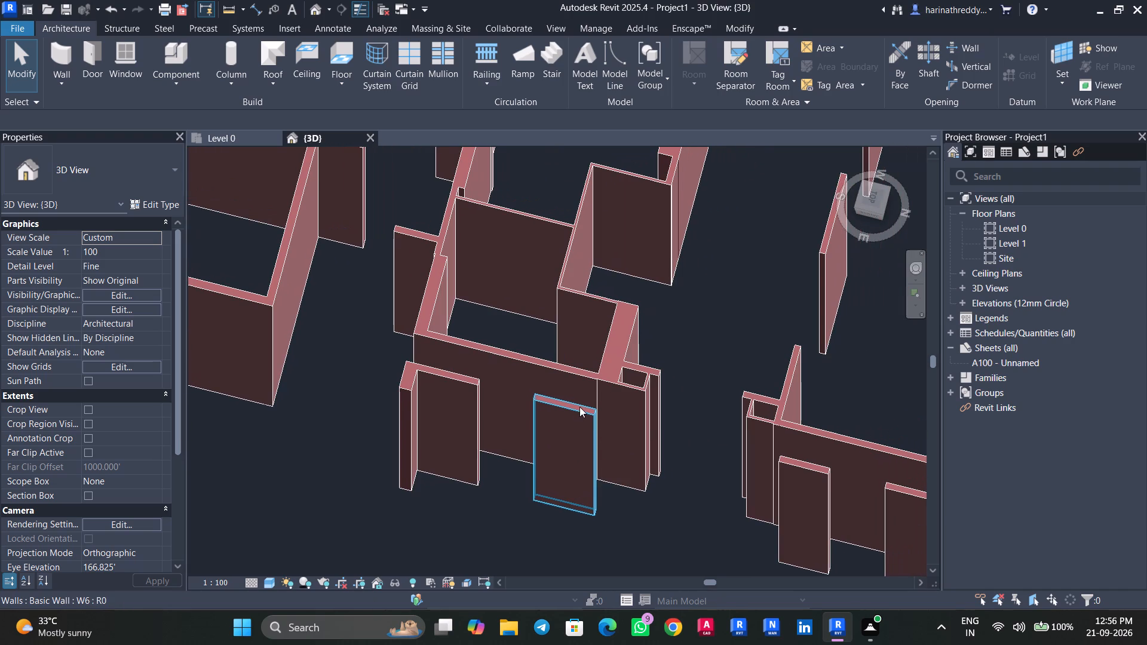
pyautogui.scroll(-6, 403, 327)
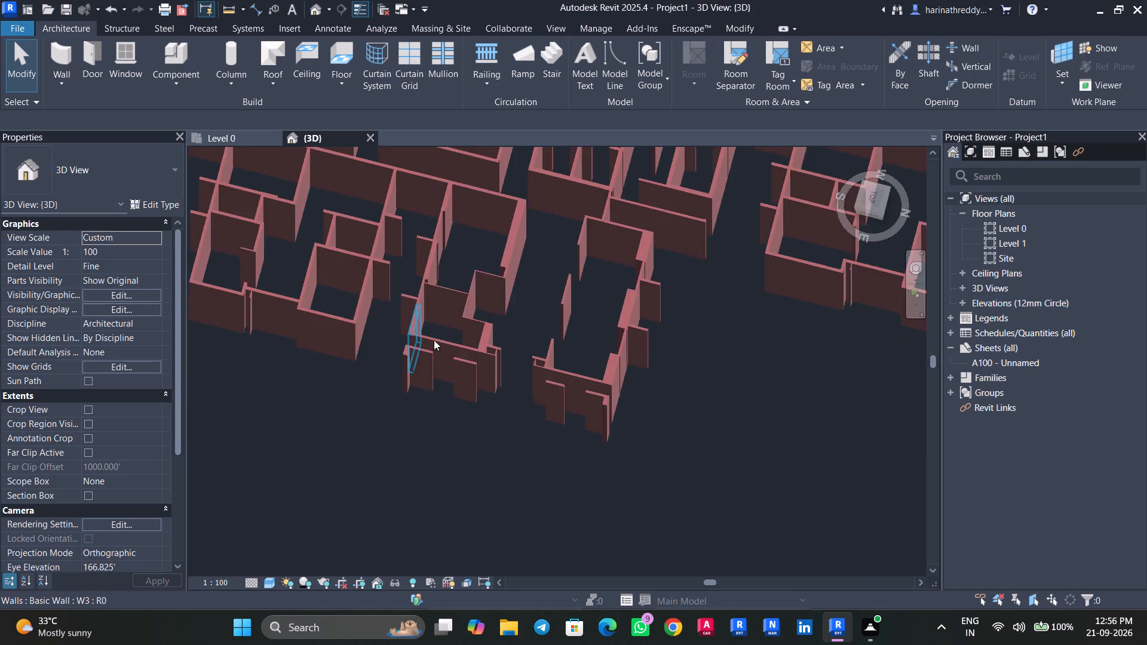
pyautogui.scroll(-7, 434, 340)
pyautogui.moveTo(441, 336); pyautogui.dragTo(479, 364, button='middle')
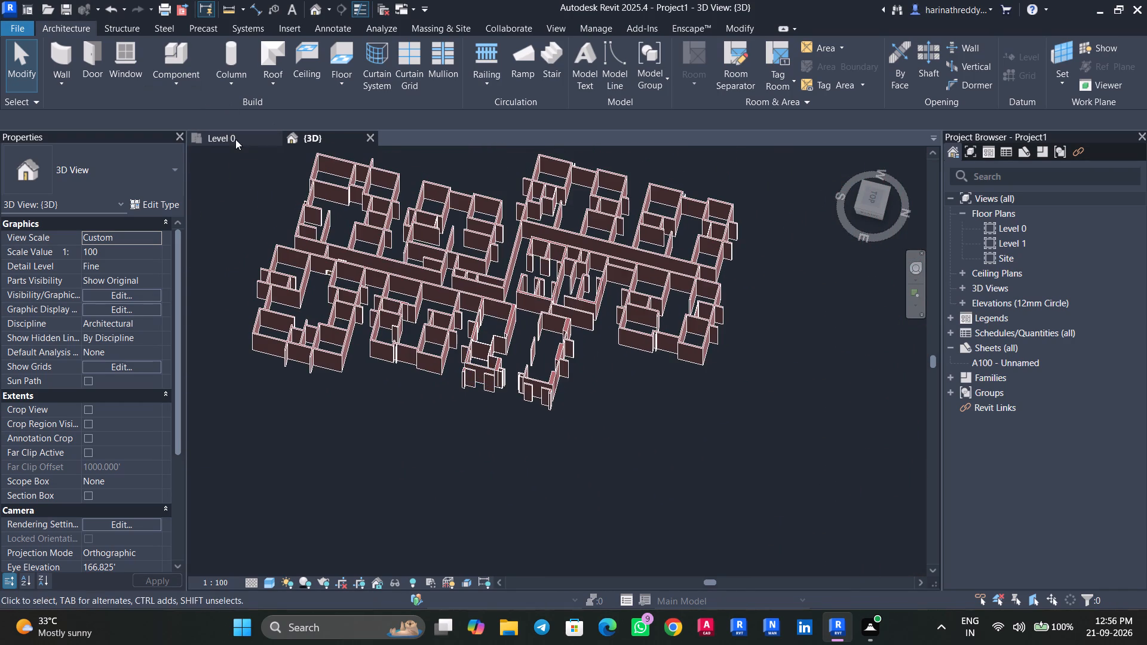
# Examine the entrance lobby, lounge, electrical panel and fire control rooms on the Level 0 plan image.
pyautogui.click(235, 139)
pyautogui.scroll(-7, 524, 305)
pyautogui.moveTo(563, 272); pyautogui.dragTo(436, 514, button='middle')
pyautogui.scroll(3, 493, 327)
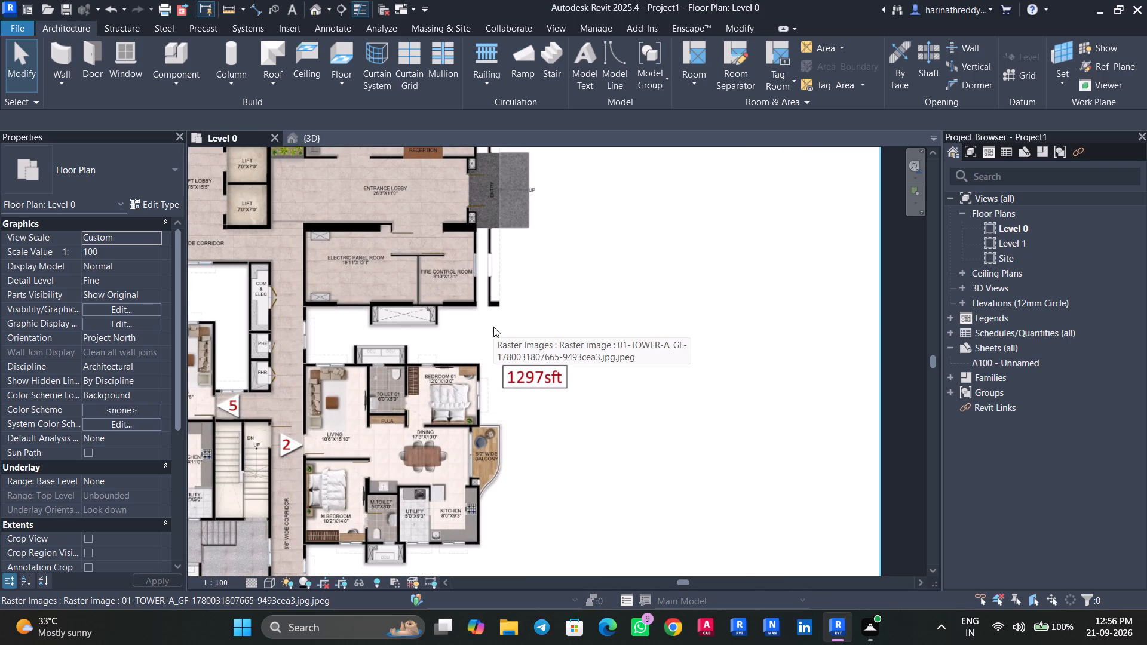
pyautogui.moveTo(493, 327); pyautogui.dragTo(477, 409, button='middle')
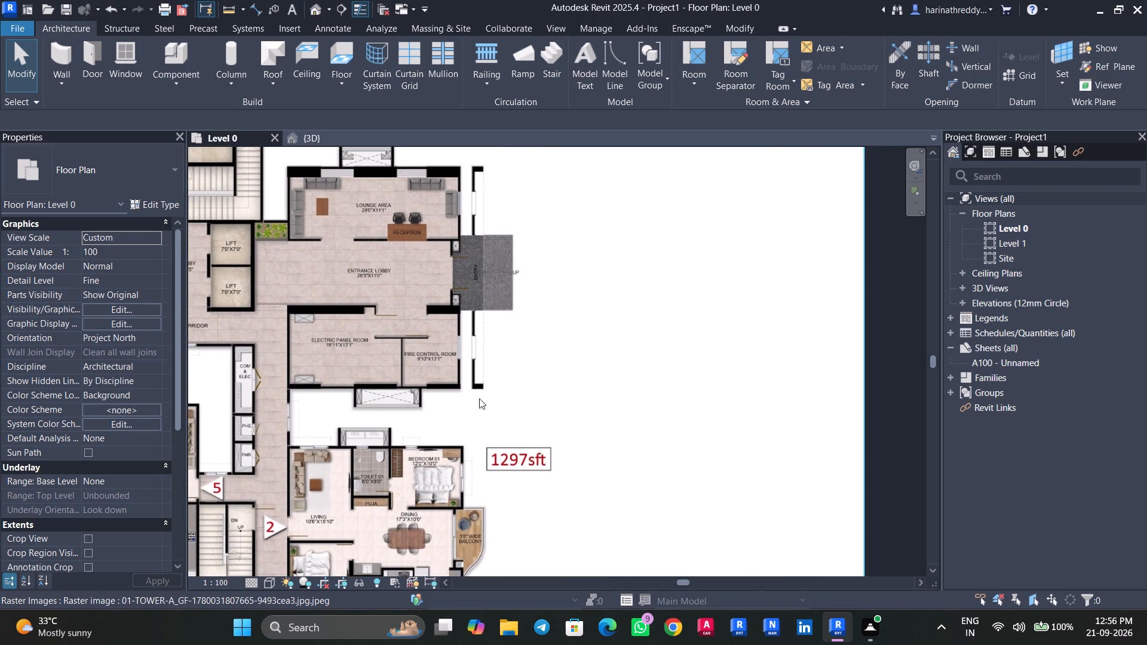
pyautogui.scroll(11, 476, 352)
pyautogui.scroll(-11, 476, 352)
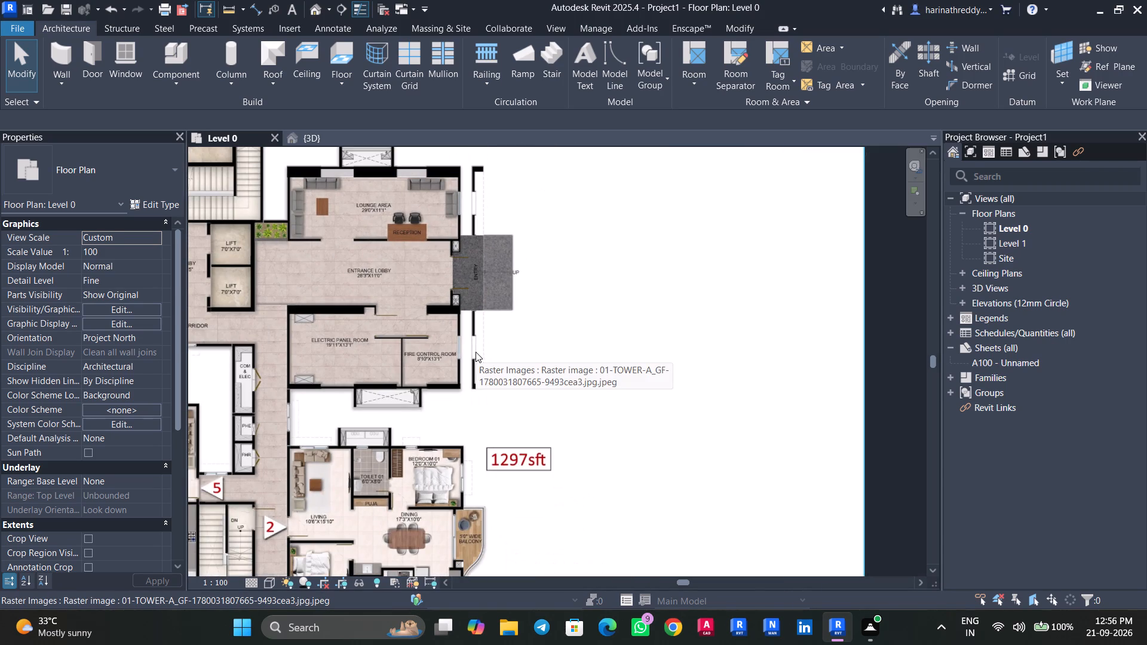
# Inspect the wall heights around the entrance lobby and flats from several angles in the 3D view.
pyautogui.click(320, 136)
pyautogui.scroll(5, 513, 382)
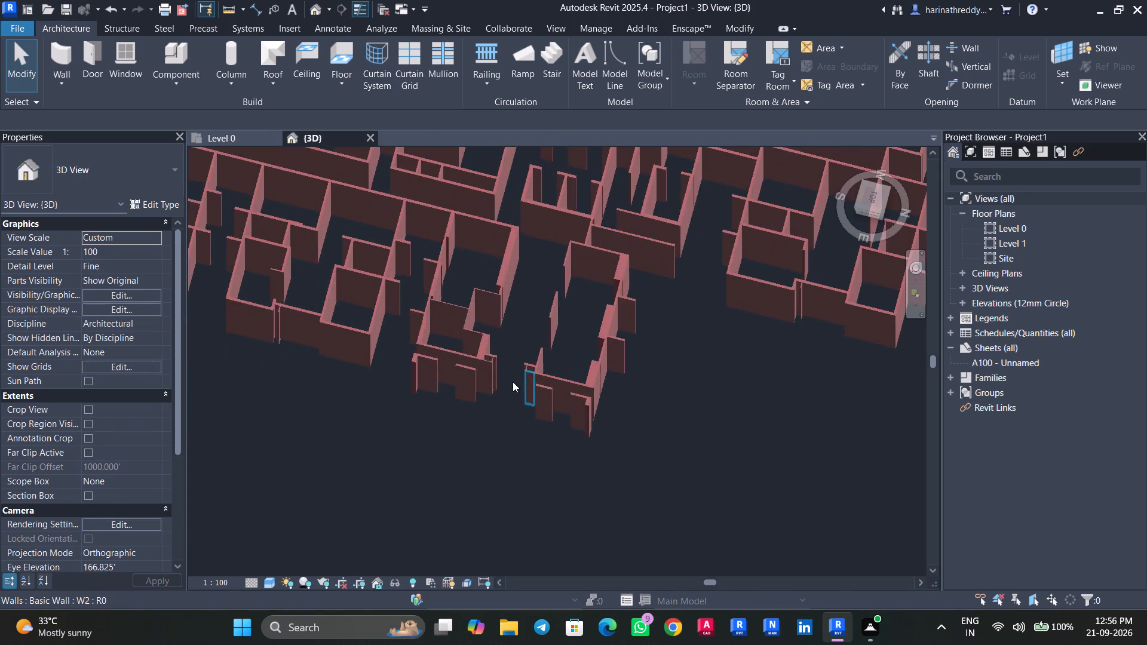
pyautogui.scroll(2, 513, 382)
pyautogui.scroll(-1, 513, 382)
pyautogui.keyDown('shift'); pyautogui.moveTo(513, 382); pyautogui.dragTo(553, 216, button='middle'); pyautogui.keyUp('shift')
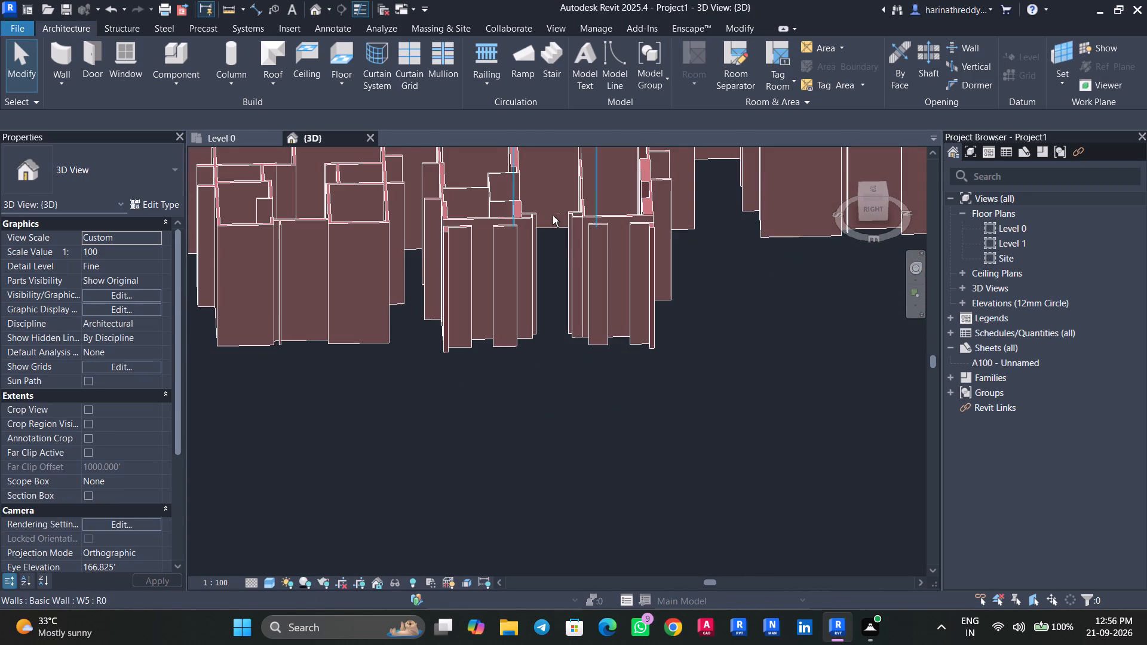
pyautogui.keyDown('shift'); pyautogui.moveTo(371, 300); pyautogui.dragTo(561, 218, button='middle'); pyautogui.keyUp('shift')
pyautogui.scroll(-8, 412, 294)
pyautogui.moveTo(370, 302); pyautogui.dragTo(492, 326, button='middle')
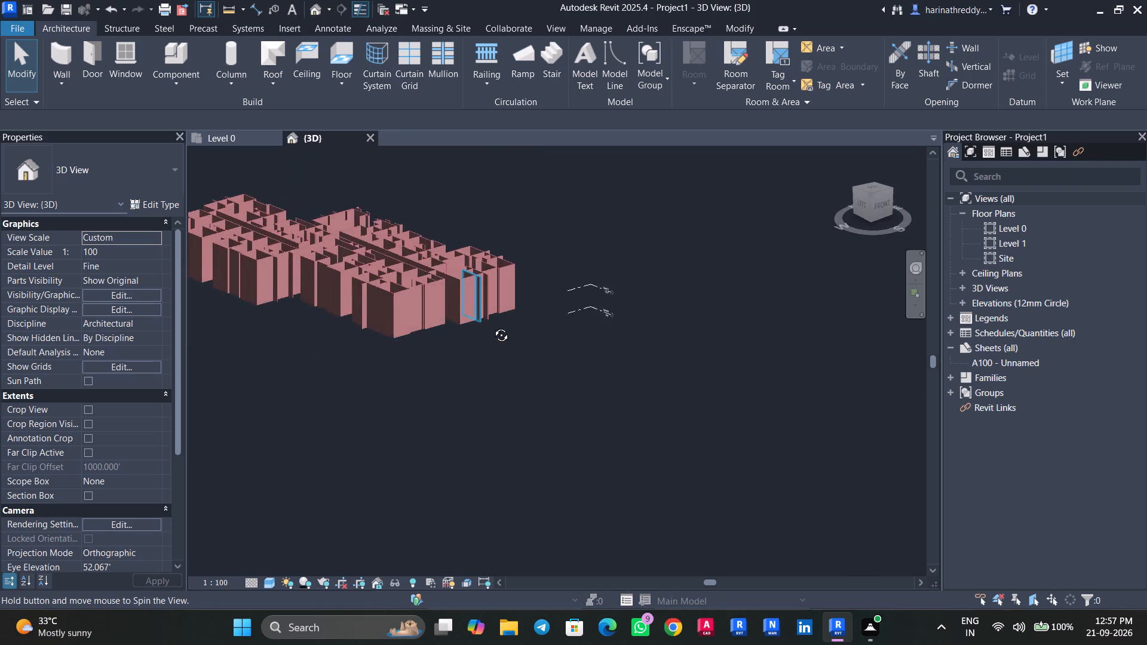
pyautogui.moveTo(492, 326); pyautogui.dragTo(446, 529, button='middle')
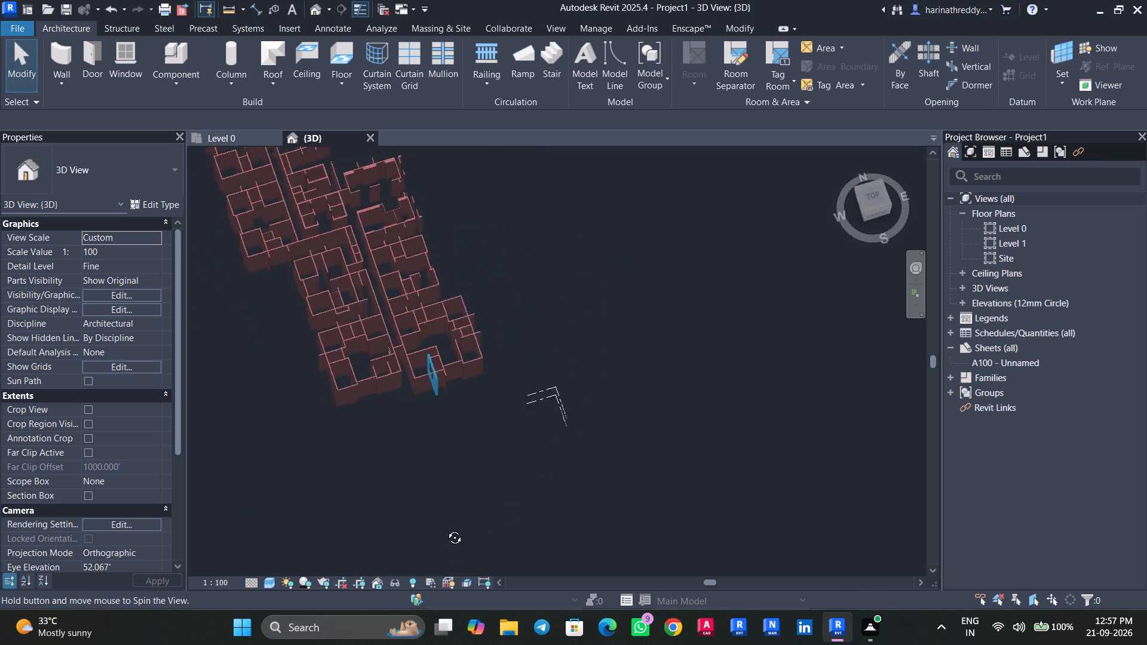
pyautogui.moveTo(446, 529); pyautogui.dragTo(528, 526, button='middle')
pyautogui.scroll(8, 449, 369)
pyautogui.keyDown('shift'); pyautogui.moveTo(429, 327); pyautogui.dragTo(430, 319, button='middle'); pyautogui.keyUp('shift')
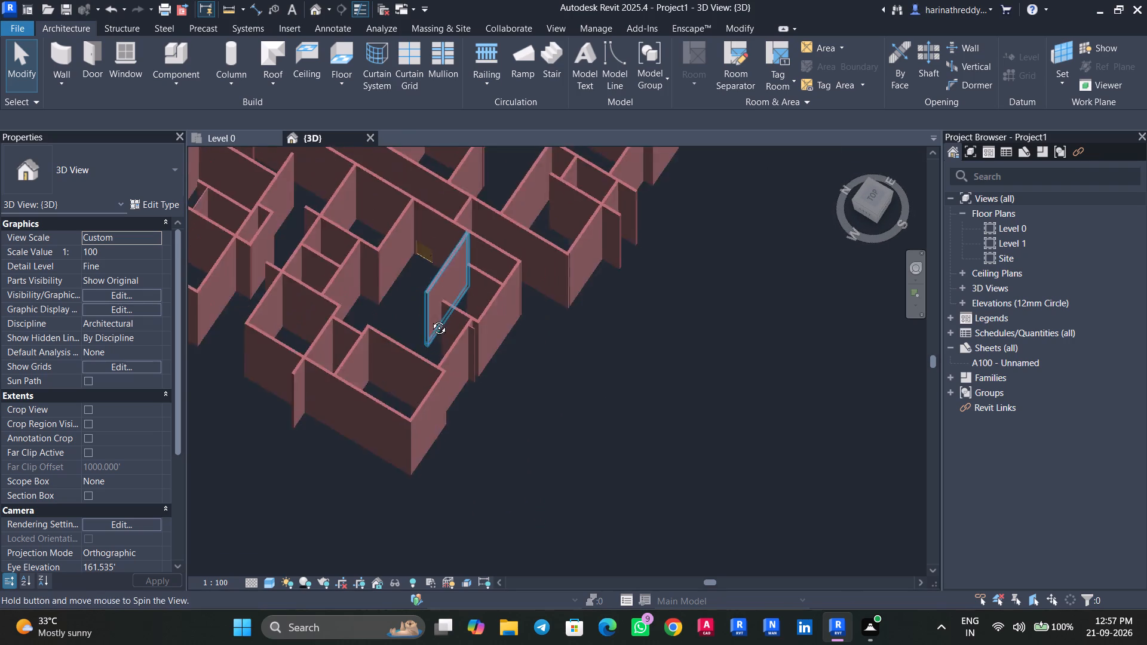
pyautogui.keyDown('shift'); pyautogui.moveTo(430, 319); pyautogui.dragTo(434, 368, button='middle'); pyautogui.keyUp('shift')
pyautogui.scroll(-6, 573, 357)
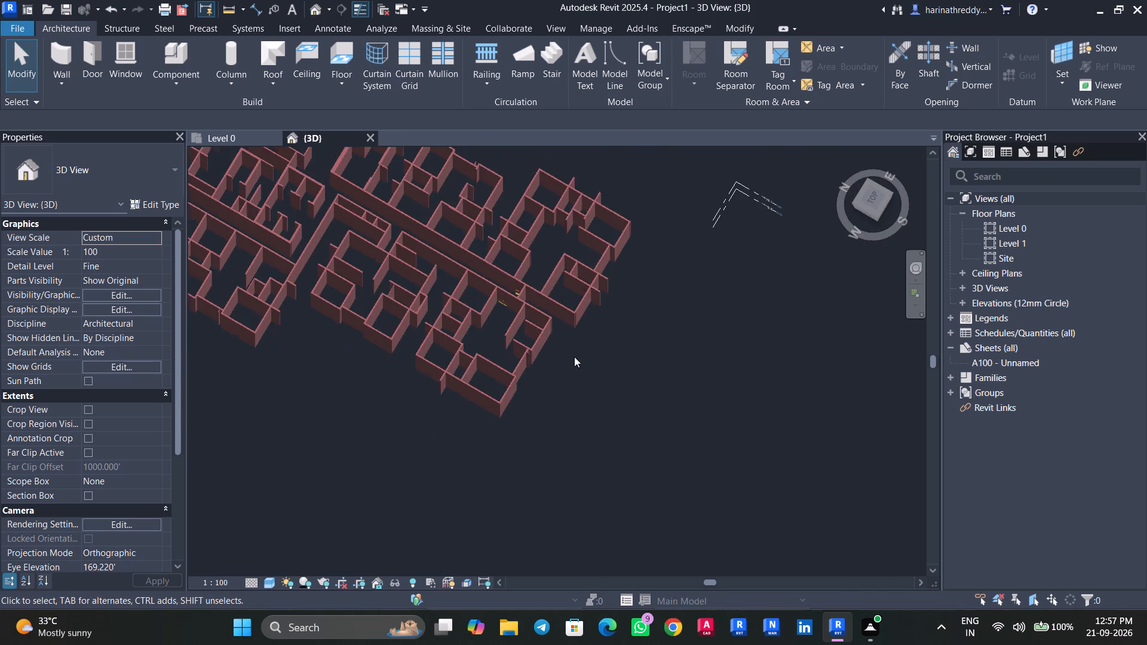
pyautogui.scroll(-6, 574, 357)
# From the top 3D view, select all W1 wall instances and set their Top Constraint to Up to level: Level 1.
pyautogui.click(866, 197)
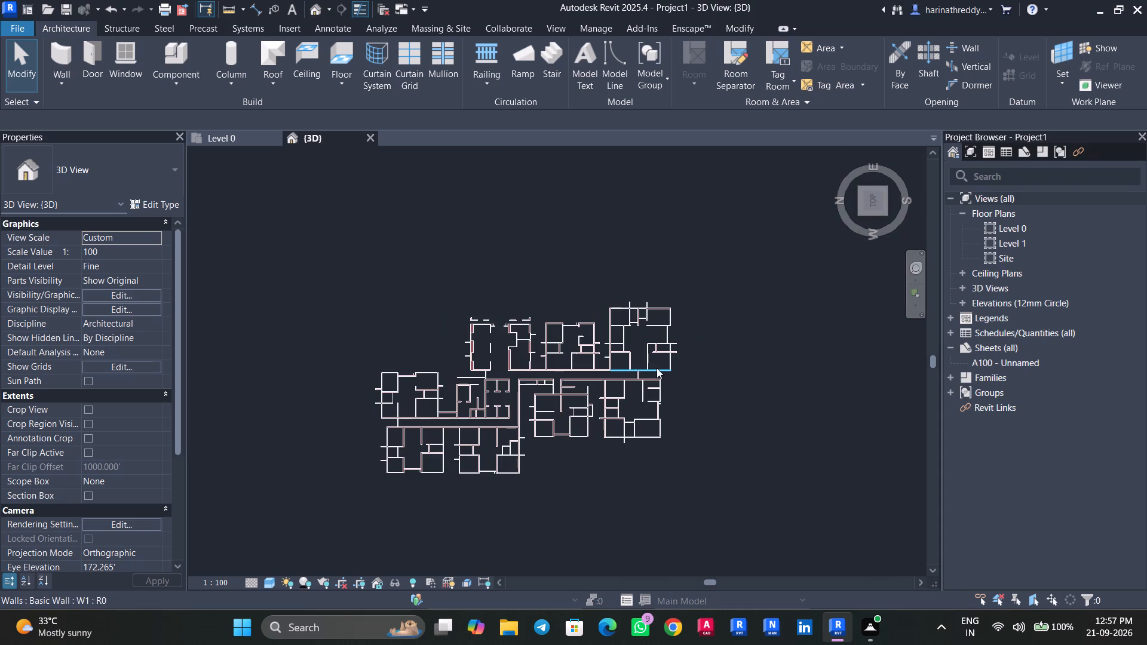
pyautogui.click(657, 368)
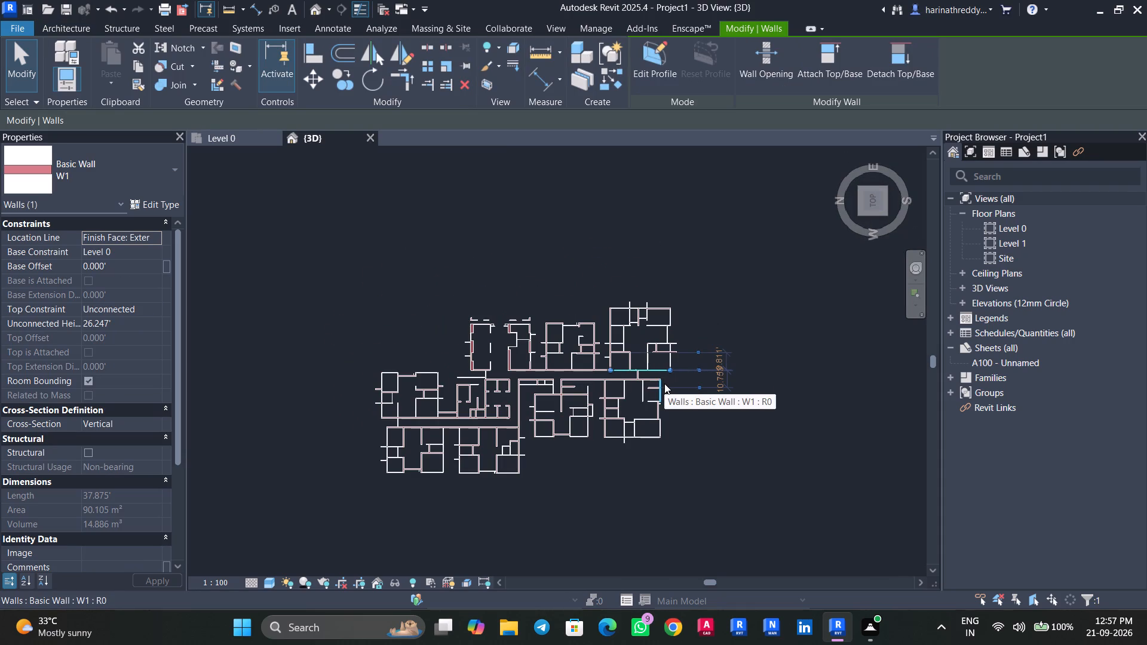
pyautogui.write('SA')
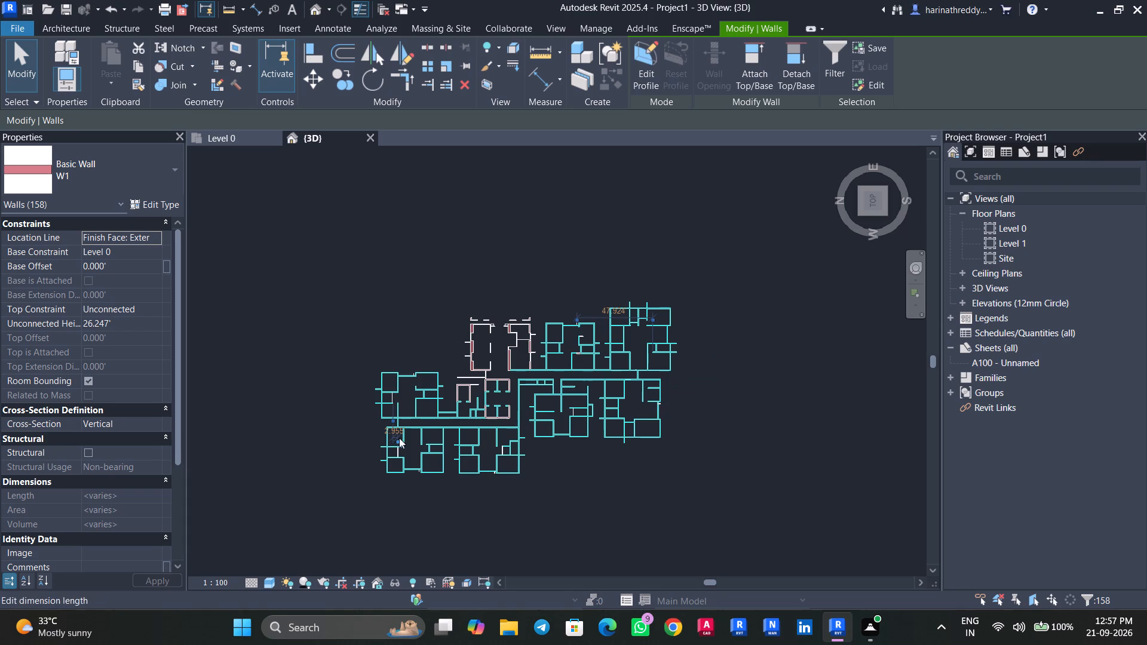
pyautogui.scroll(8, 418, 450)
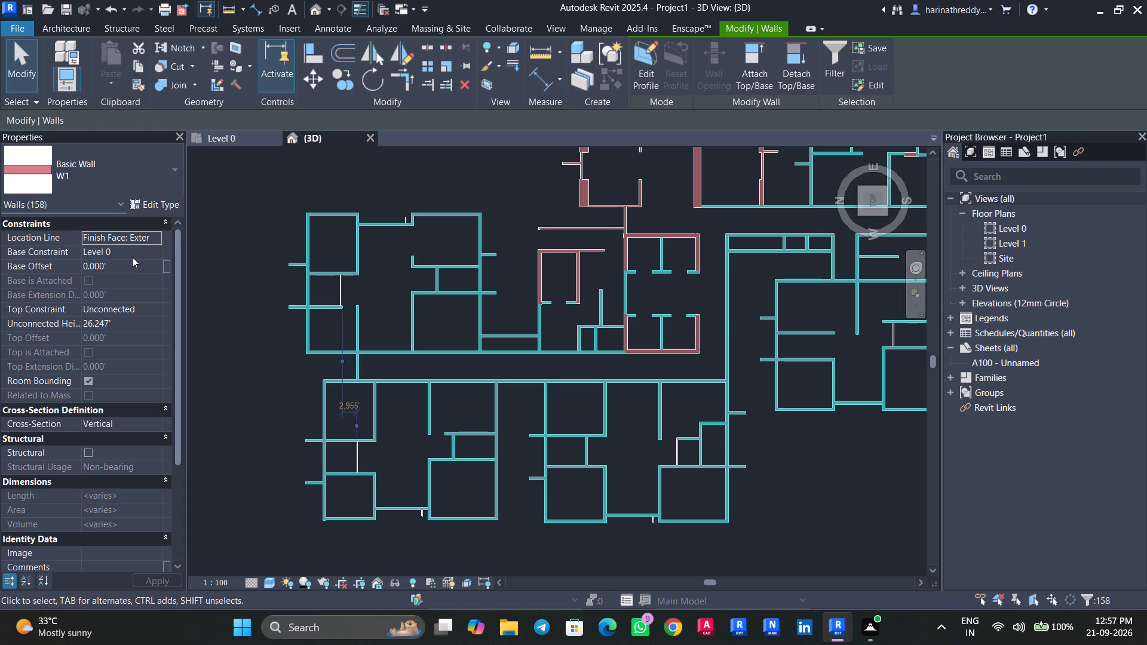
pyautogui.click(149, 309)
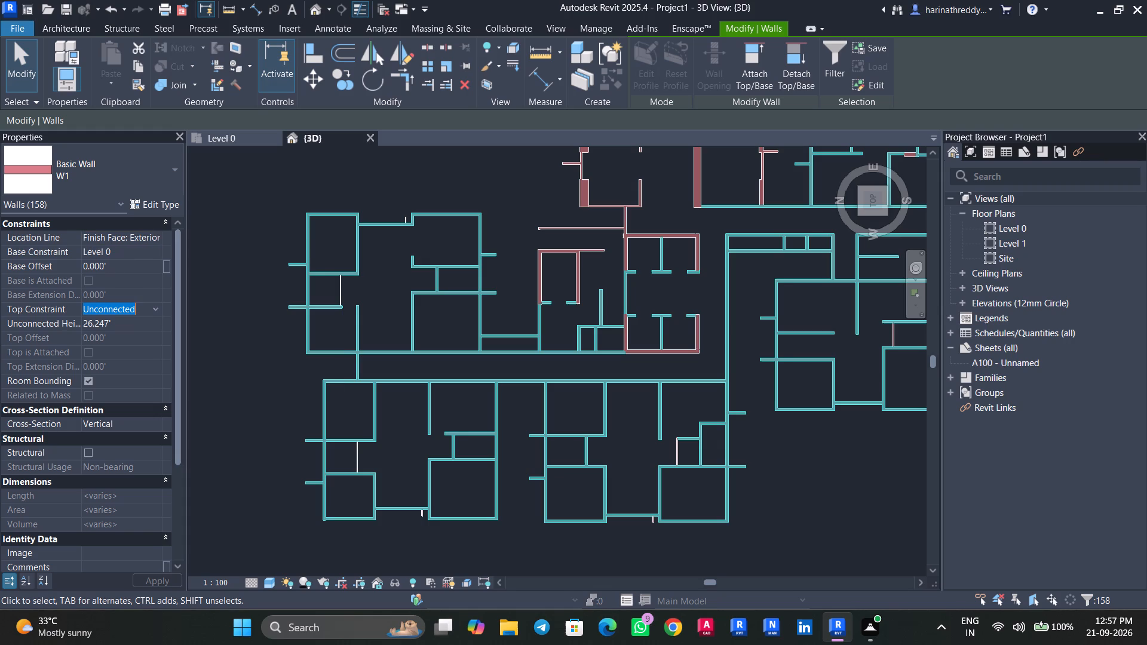
pyautogui.click(156, 308)
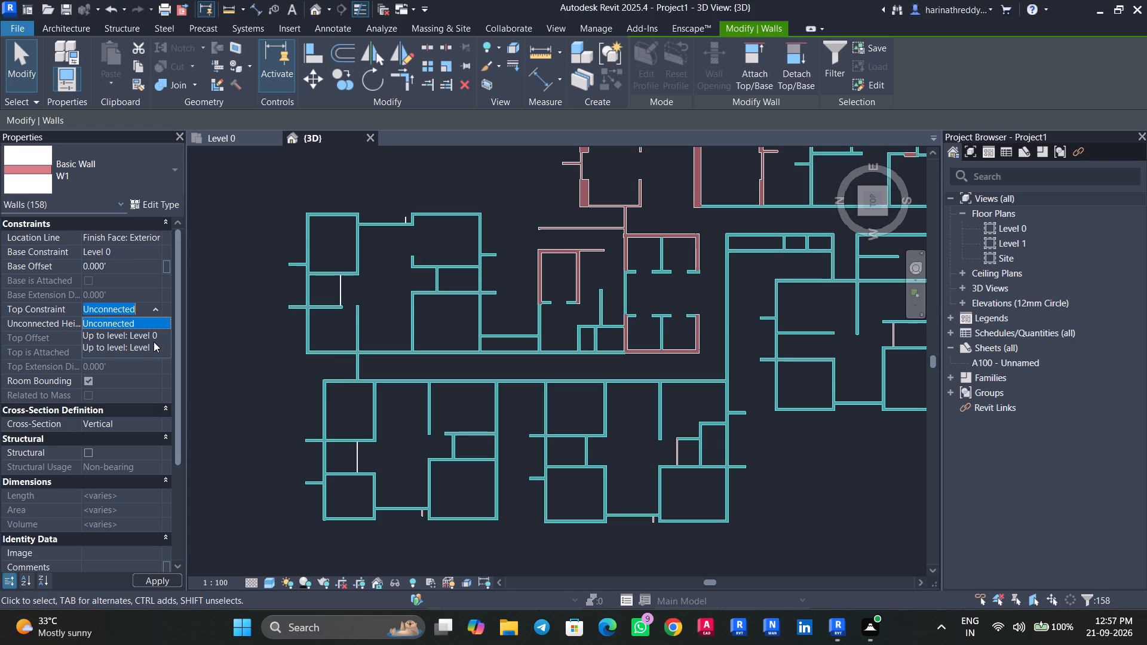
pyautogui.click(154, 342)
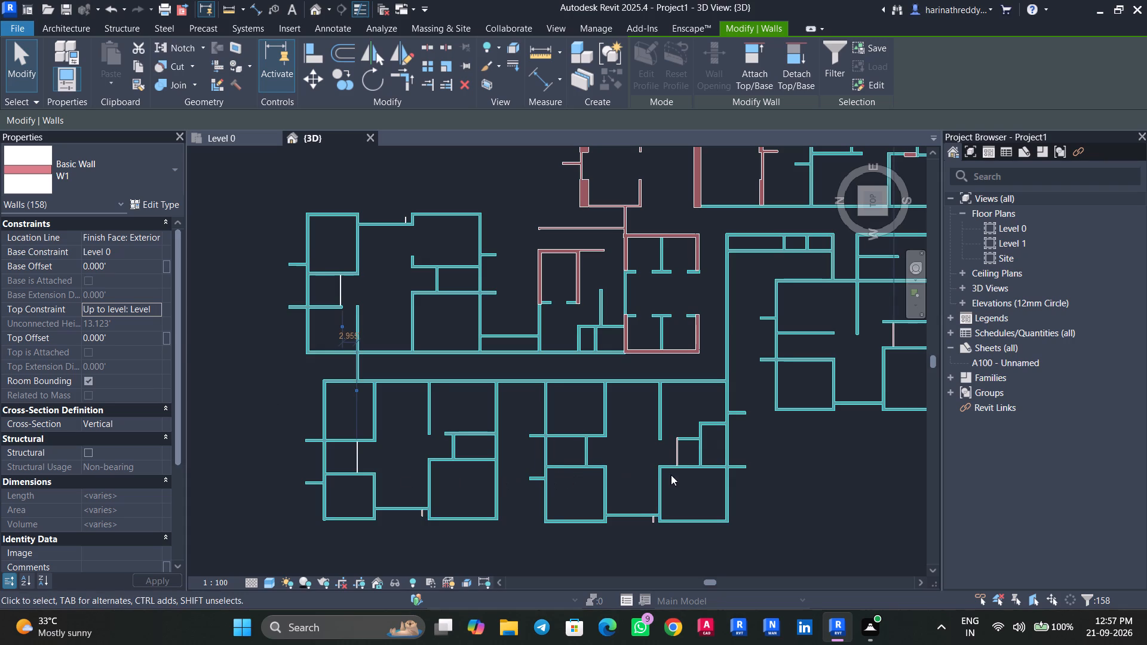
pyautogui.moveTo(726, 468); pyautogui.dragTo(556, 470, button='middle')
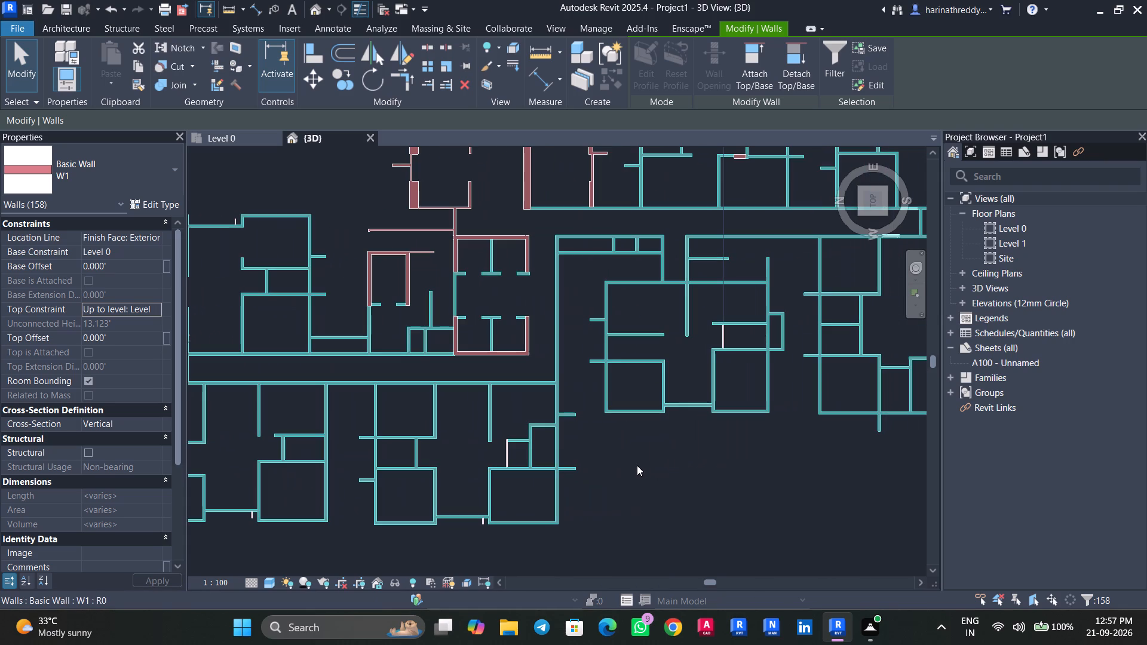
pyautogui.moveTo(652, 463); pyautogui.dragTo(482, 541, button='middle')
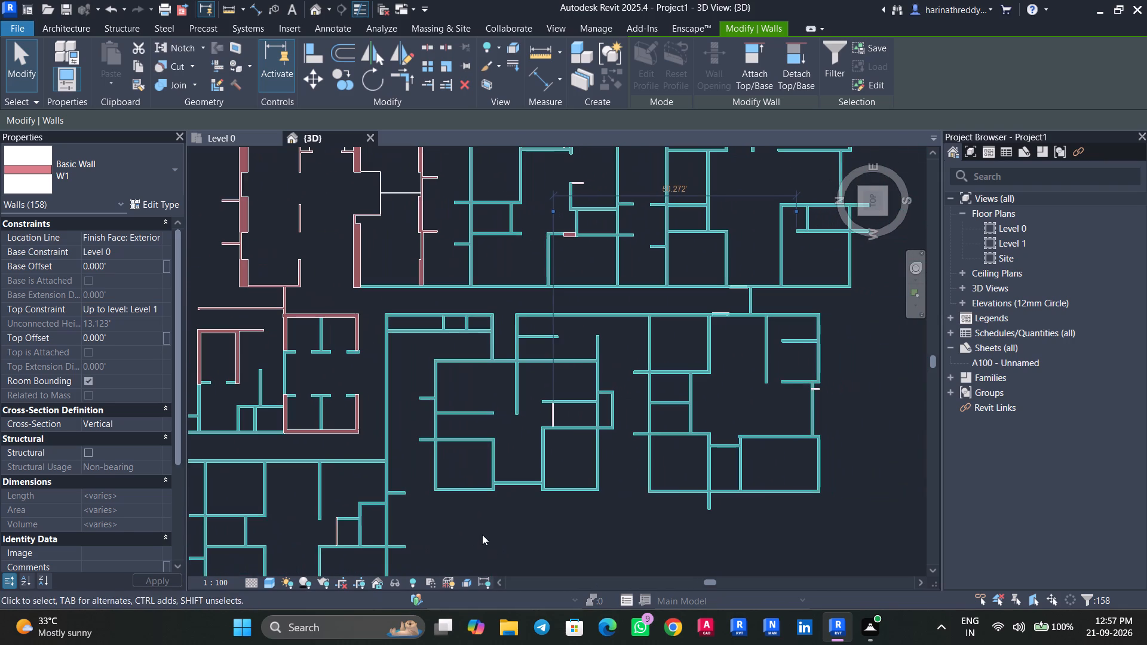
pyautogui.moveTo(799, 432); pyautogui.dragTo(680, 524, button='middle')
pyautogui.scroll(1, 711, 500)
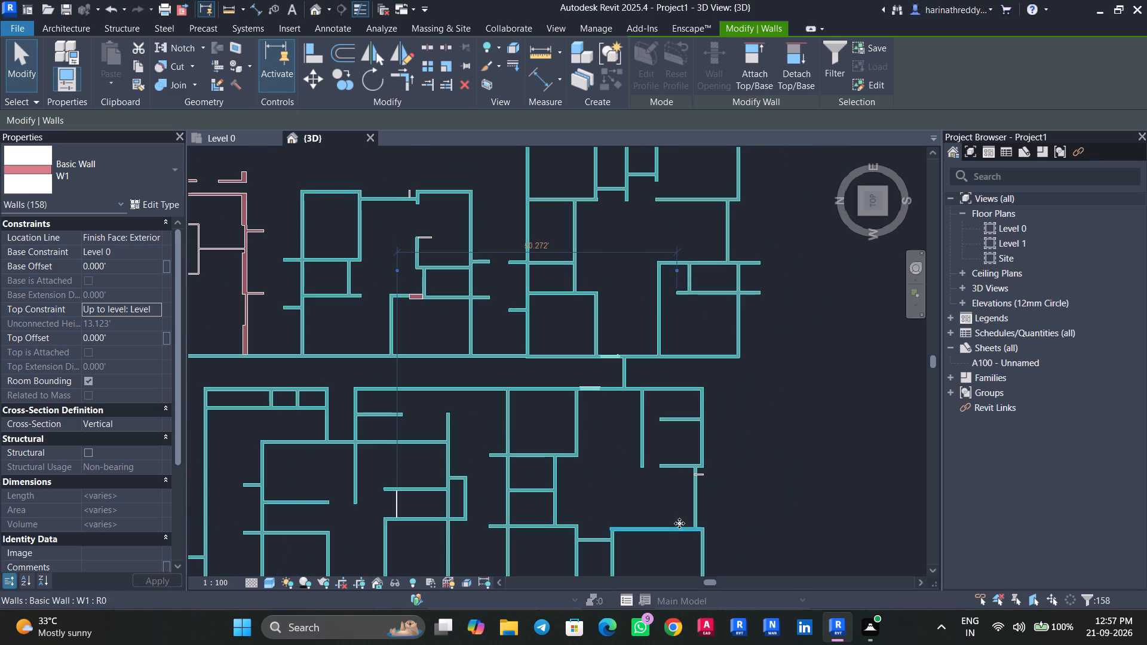
pyautogui.scroll(4, 703, 490)
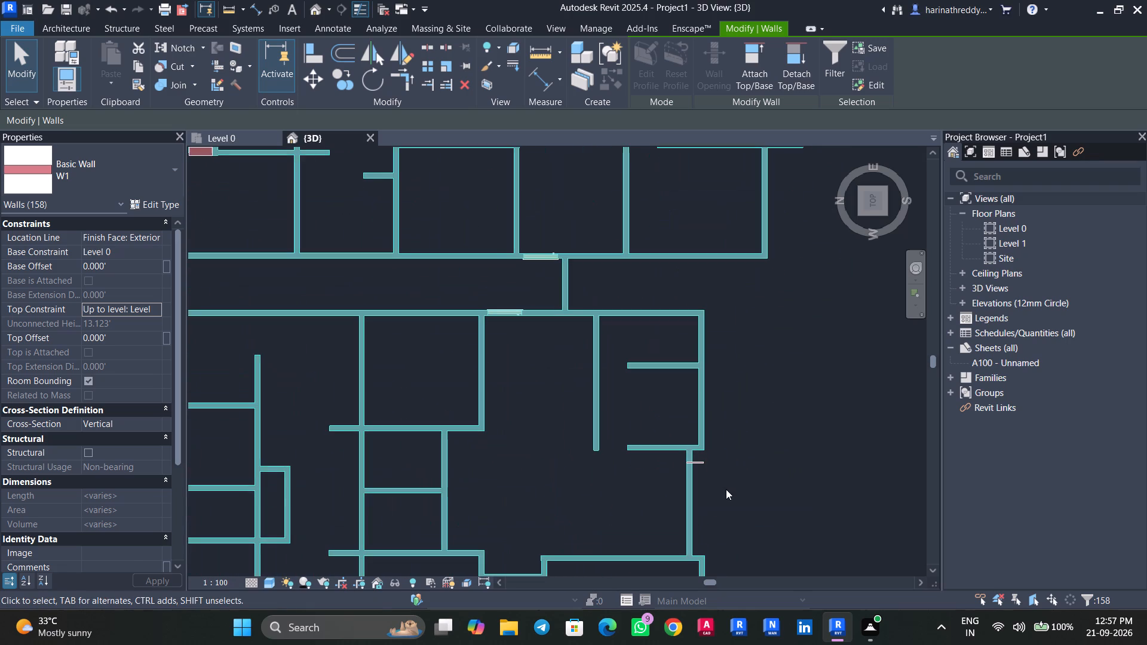
pyautogui.press('Escape')
# Select all W2 wall instances and set their Top Constraint to Up to level: Level 1.
pyautogui.click(703, 465)
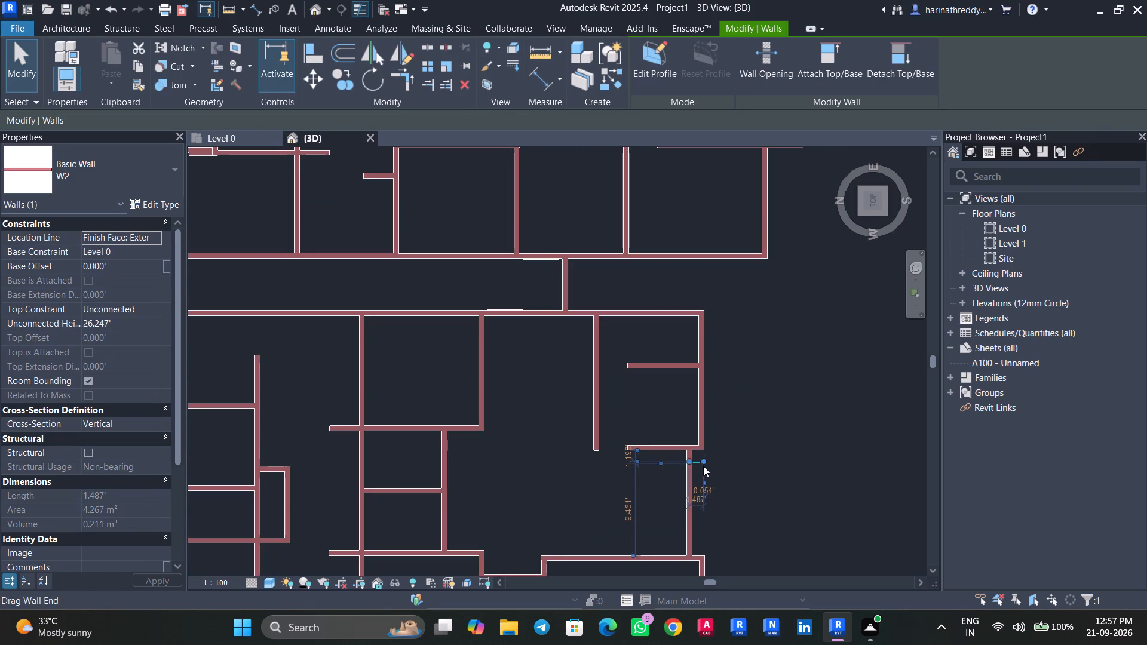
pyautogui.write('SA')
pyautogui.scroll(-6, 657, 470)
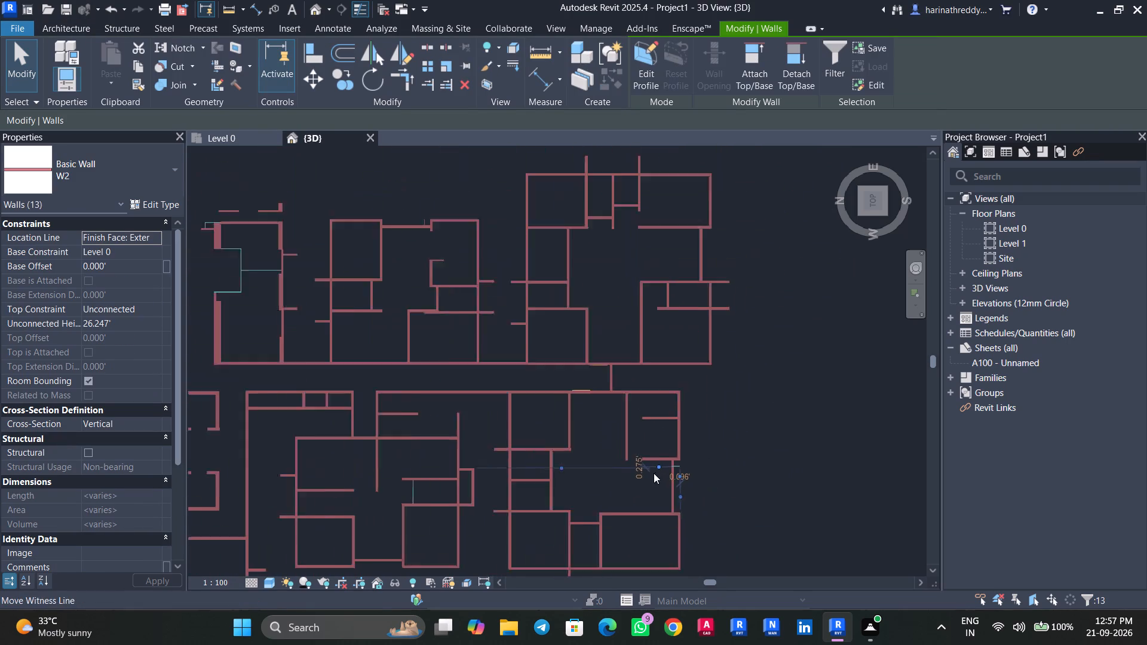
pyautogui.scroll(-1, 551, 478)
pyautogui.moveTo(538, 480); pyautogui.dragTo(697, 463, button='middle')
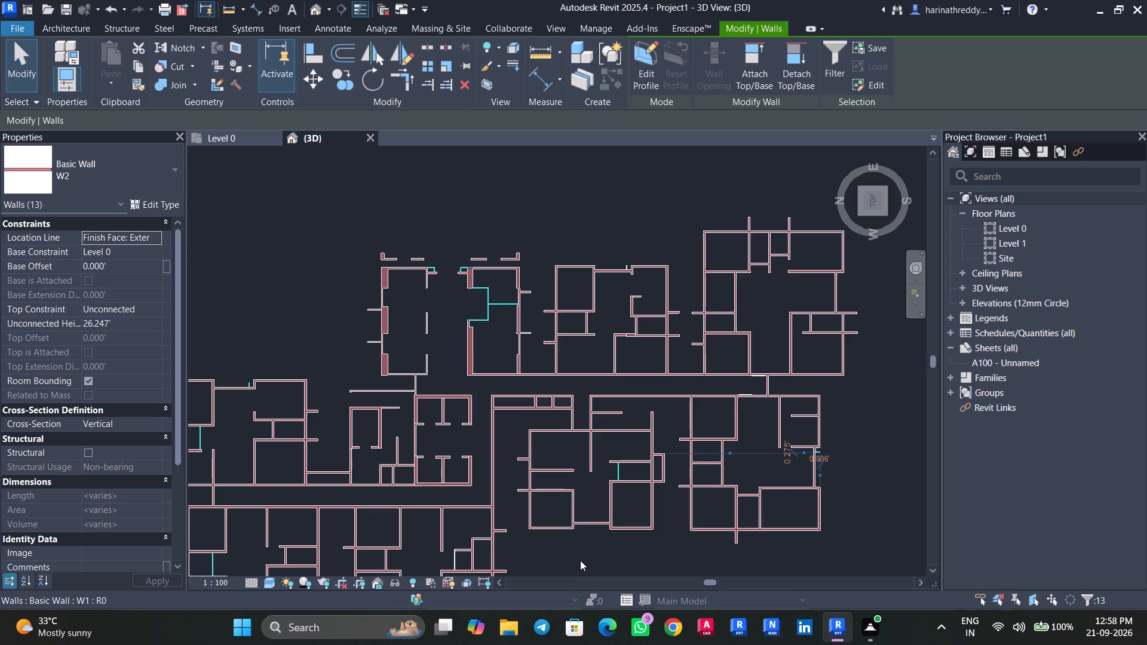
pyautogui.moveTo(580, 560); pyautogui.dragTo(621, 459, button='middle')
pyautogui.scroll(-2, 621, 459)
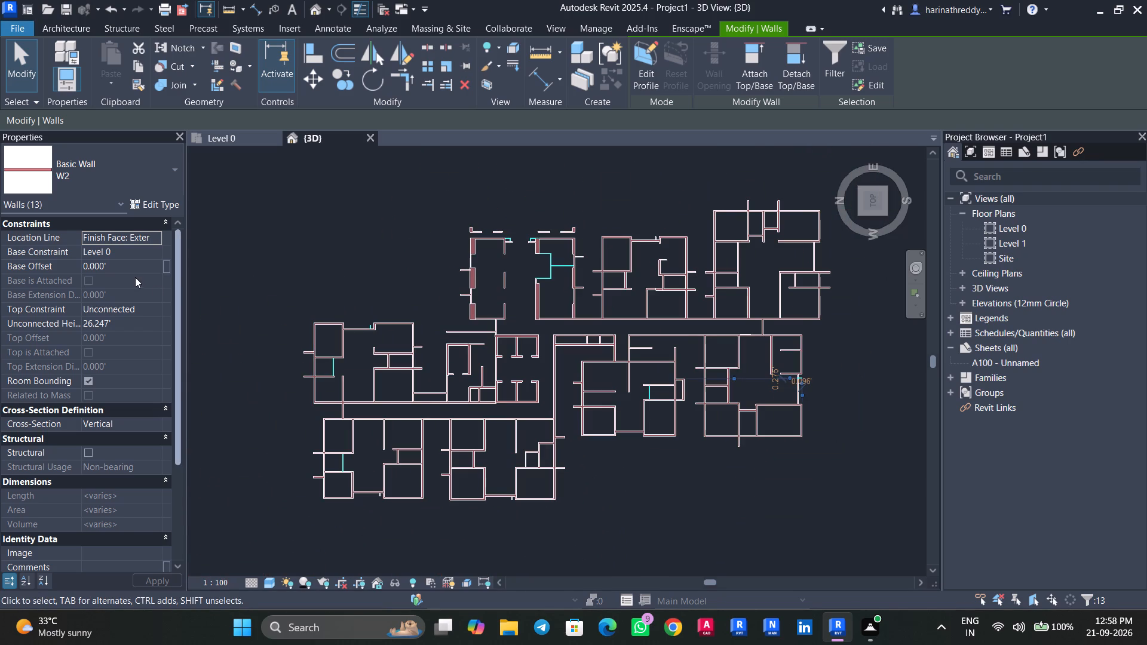
pyautogui.click(152, 311)
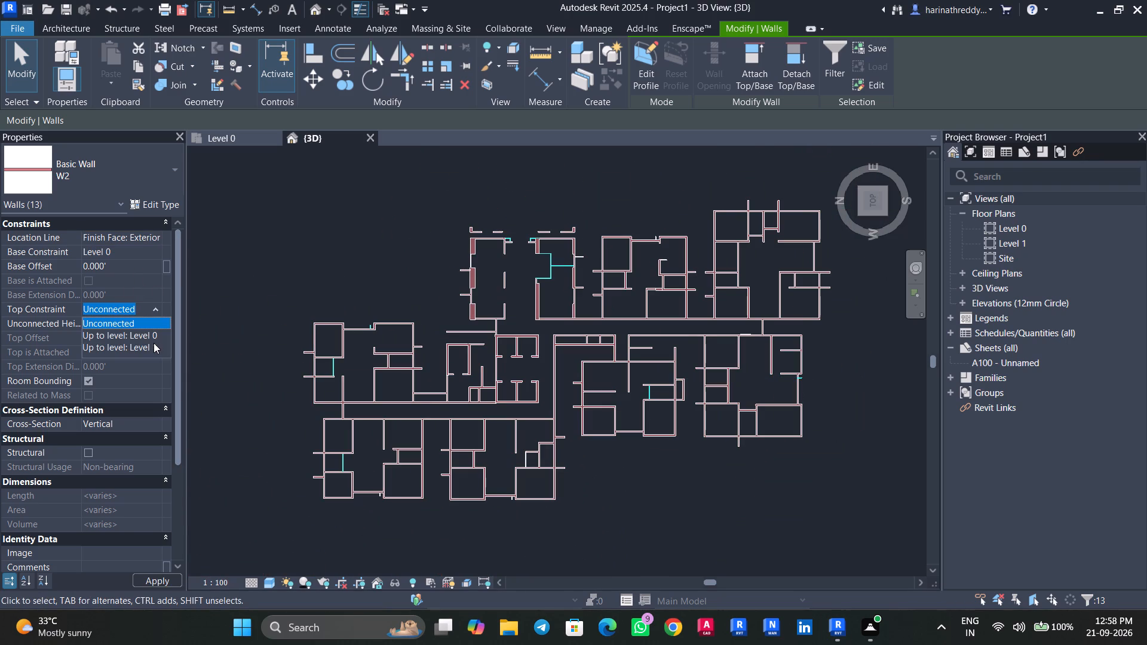
pyautogui.click(154, 343)
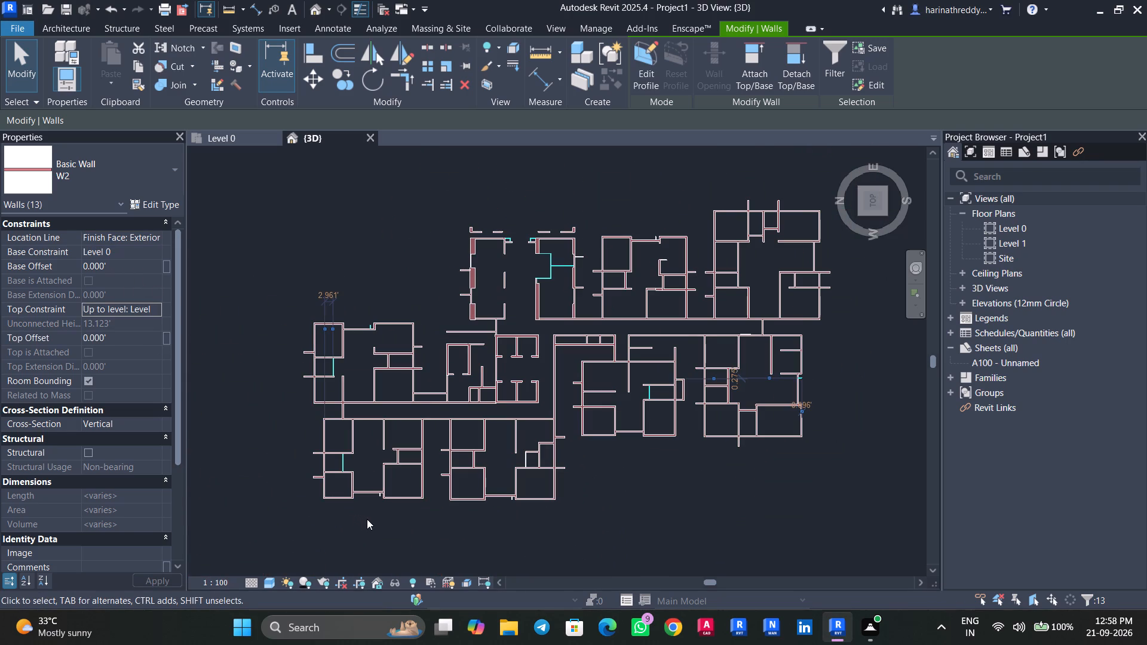
pyautogui.press('Escape')
# Select all W4 wall instances and set their Top Constraint to Up to level: Level 1.
pyautogui.scroll(6, 377, 503)
pyautogui.click(380, 484)
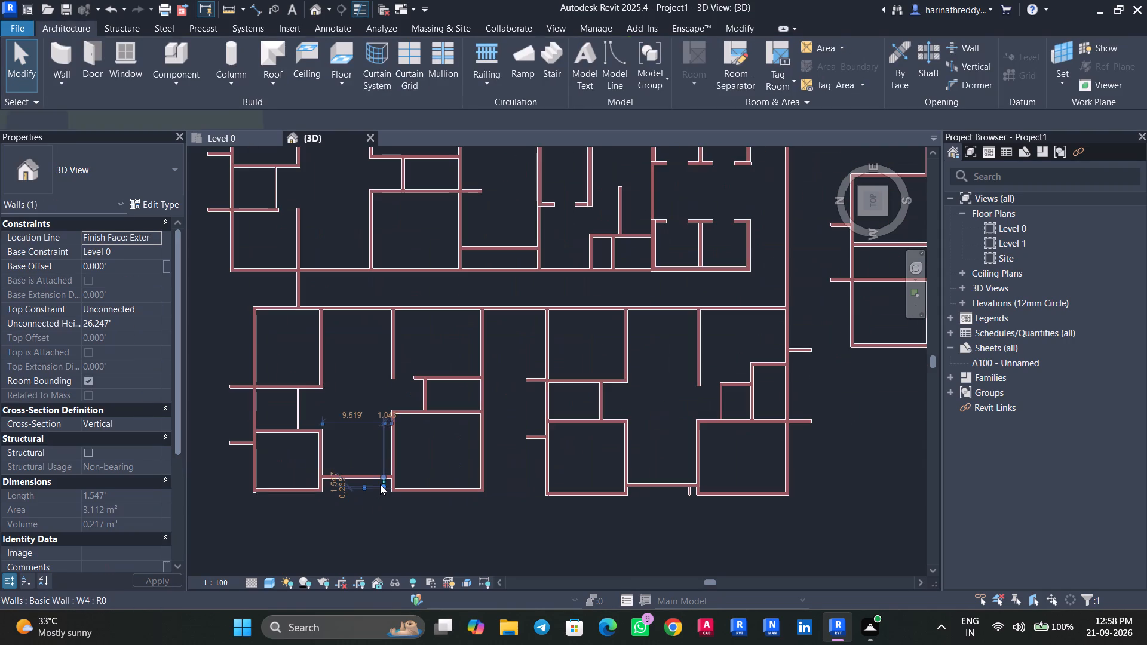
pyautogui.write('SA')
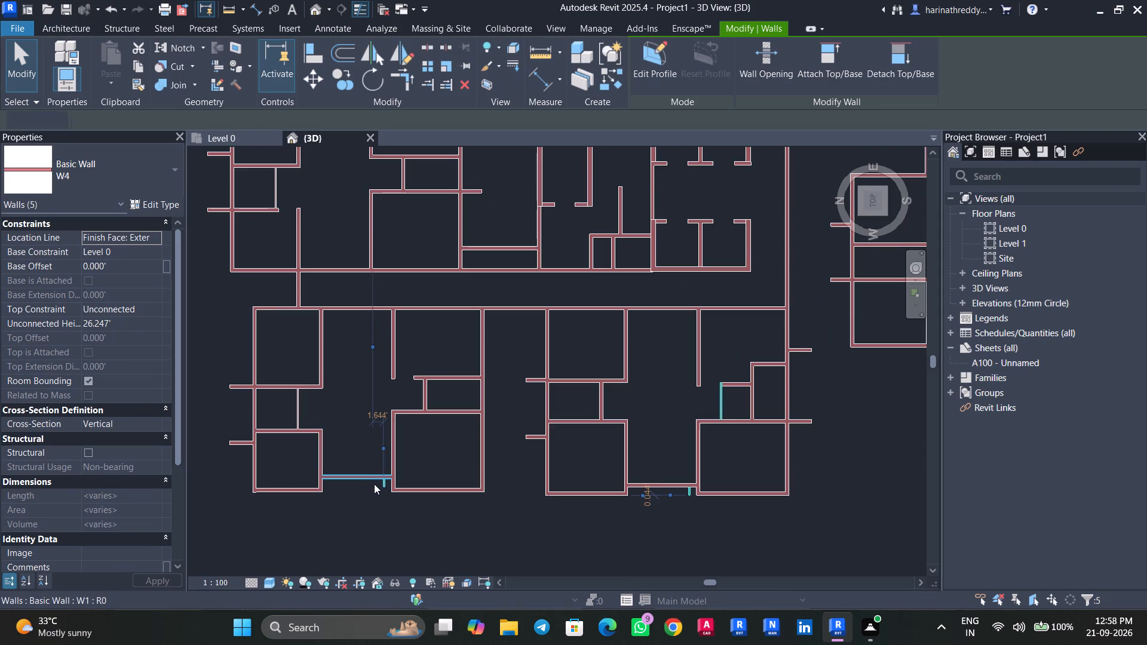
pyautogui.click(148, 311)
pyautogui.click(151, 310)
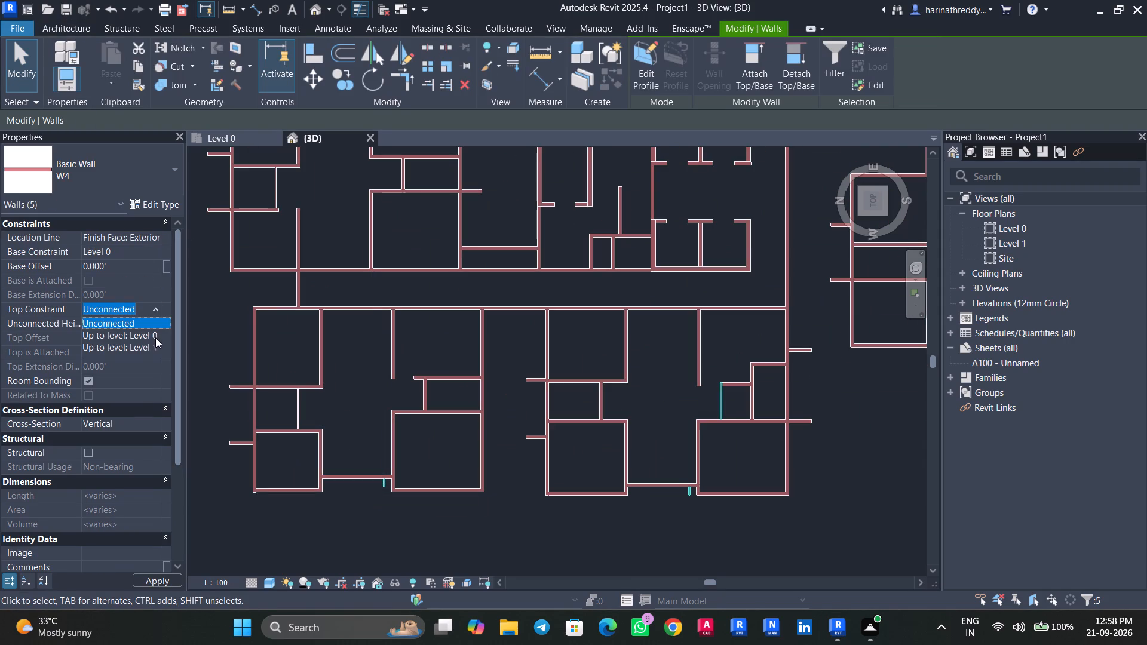
pyautogui.click(157, 346)
pyautogui.scroll(-3, 388, 374)
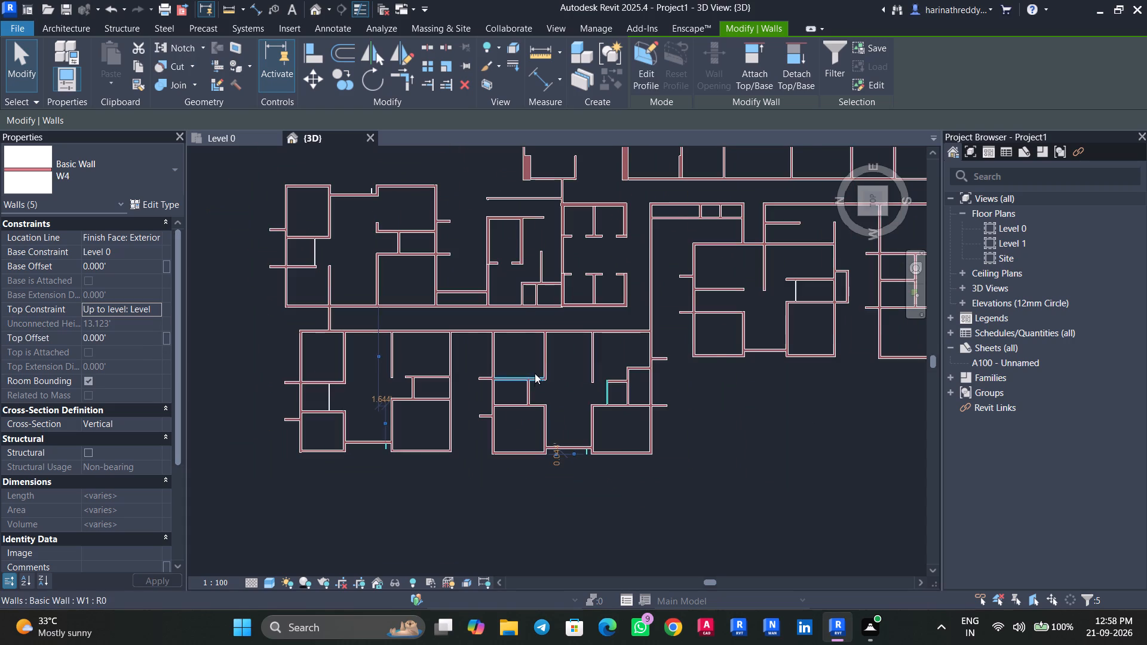
pyautogui.scroll(-1, 535, 367)
pyautogui.moveTo(535, 367); pyautogui.dragTo(456, 435, button='middle')
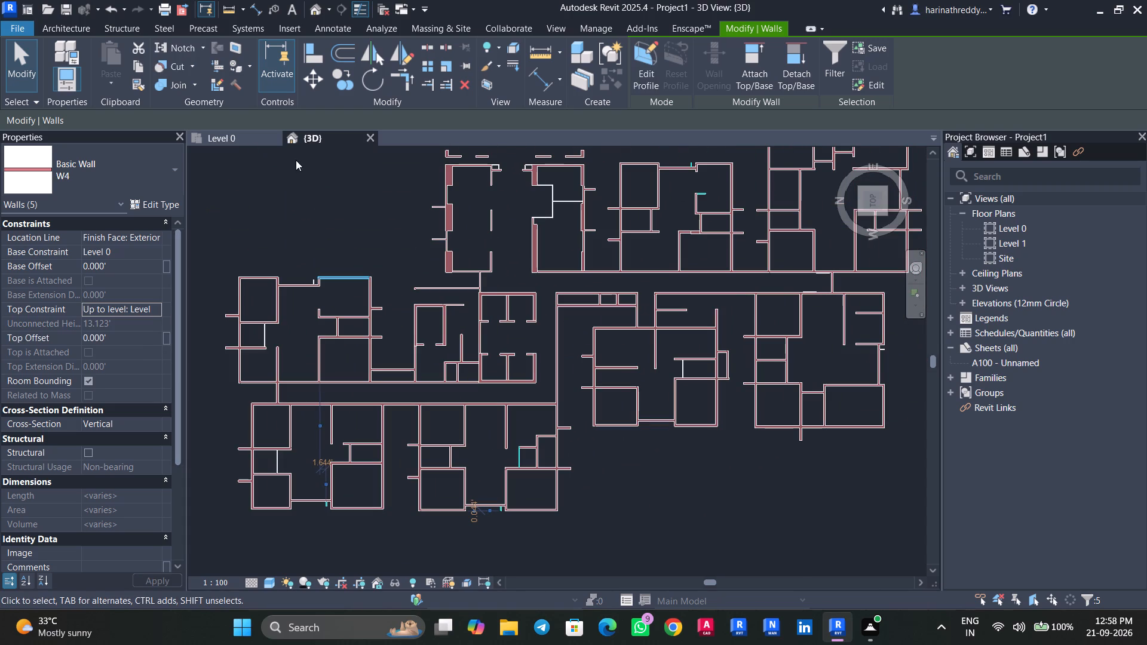
pyautogui.press('Escape')
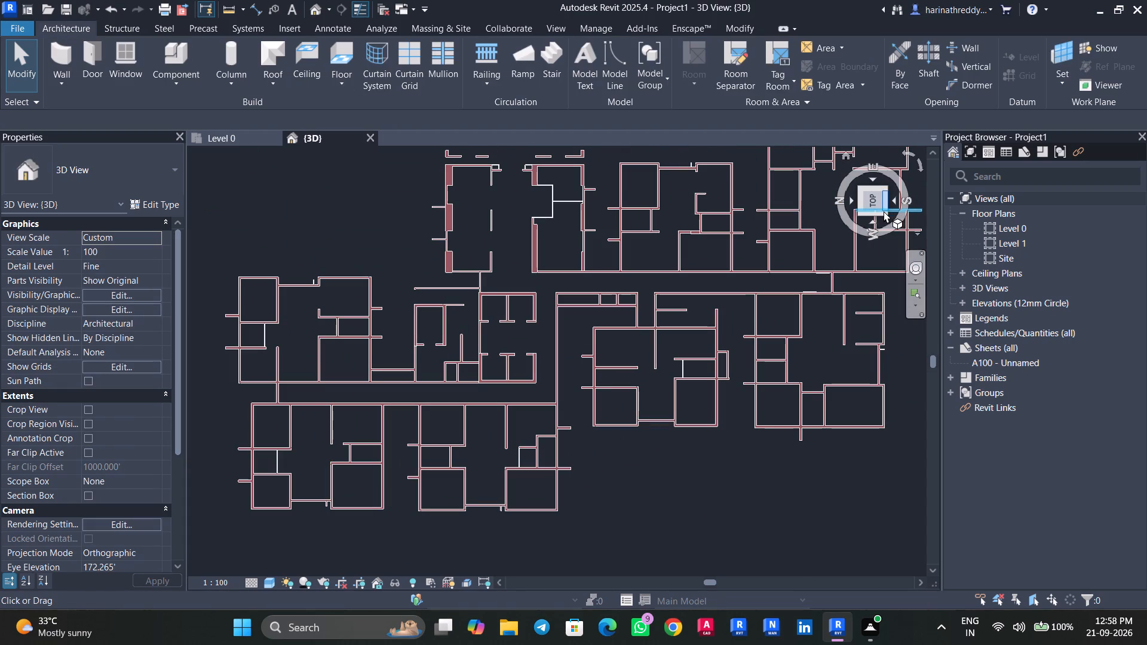
pyautogui.press('Escape')
# Inspect the wall heights against the Level 0 and Level 1 lines from several angles in the 3D view.
pyautogui.click(886, 216)
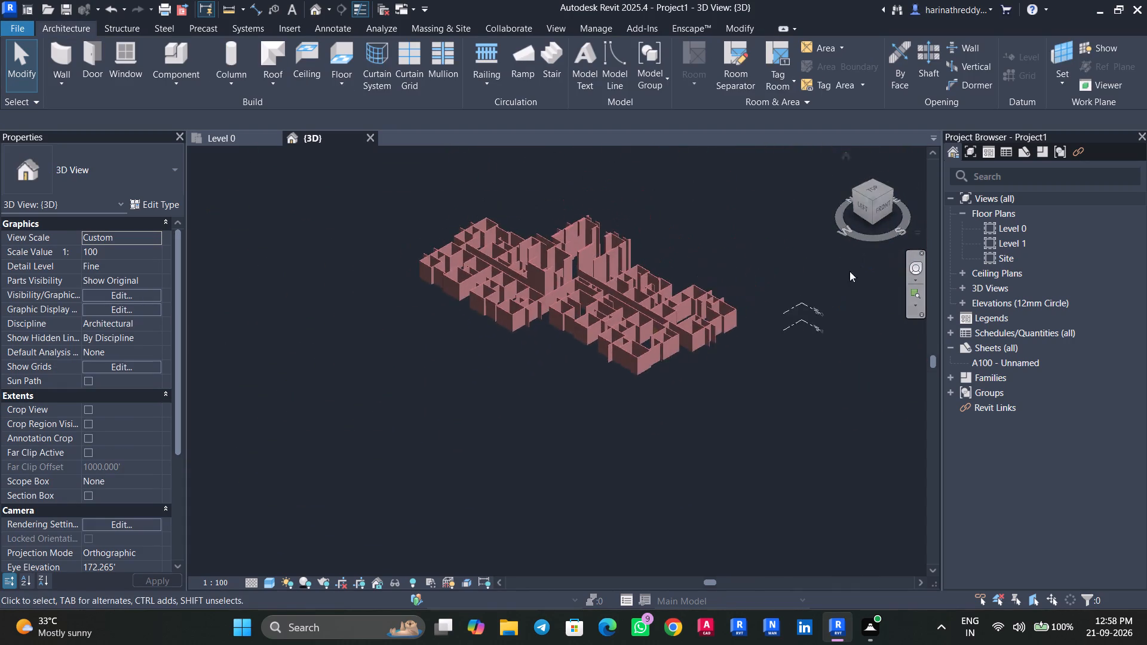
pyautogui.scroll(5, 551, 384)
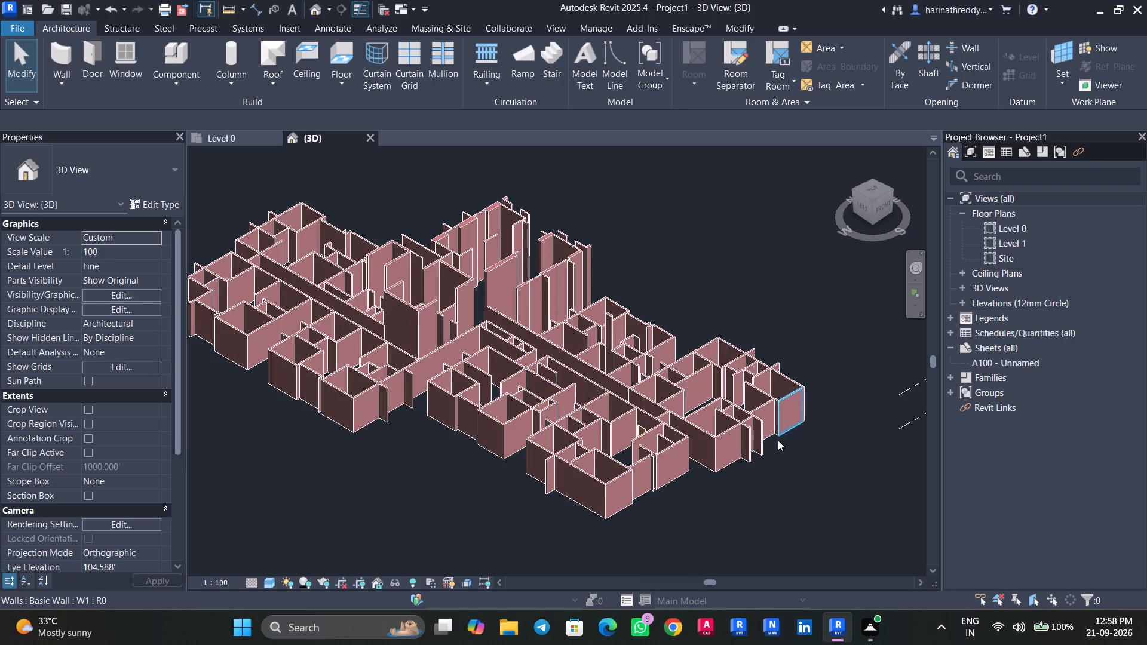
pyautogui.moveTo(780, 441); pyautogui.dragTo(421, 352, button='middle')
pyautogui.scroll(8, 614, 305)
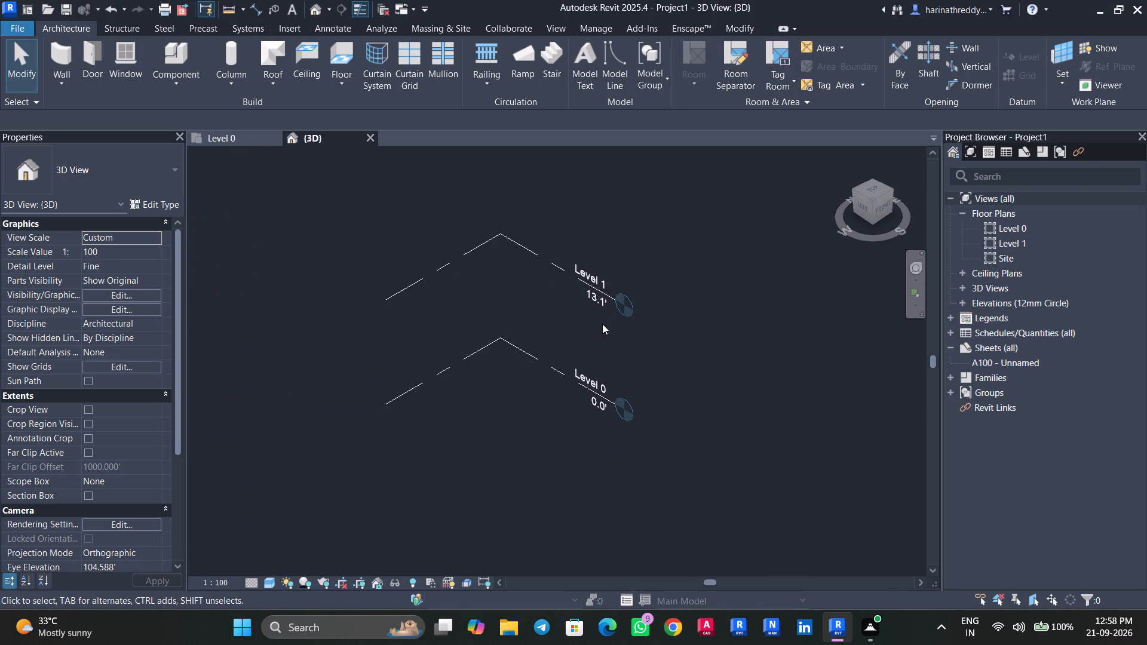
pyautogui.scroll(3, 600, 325)
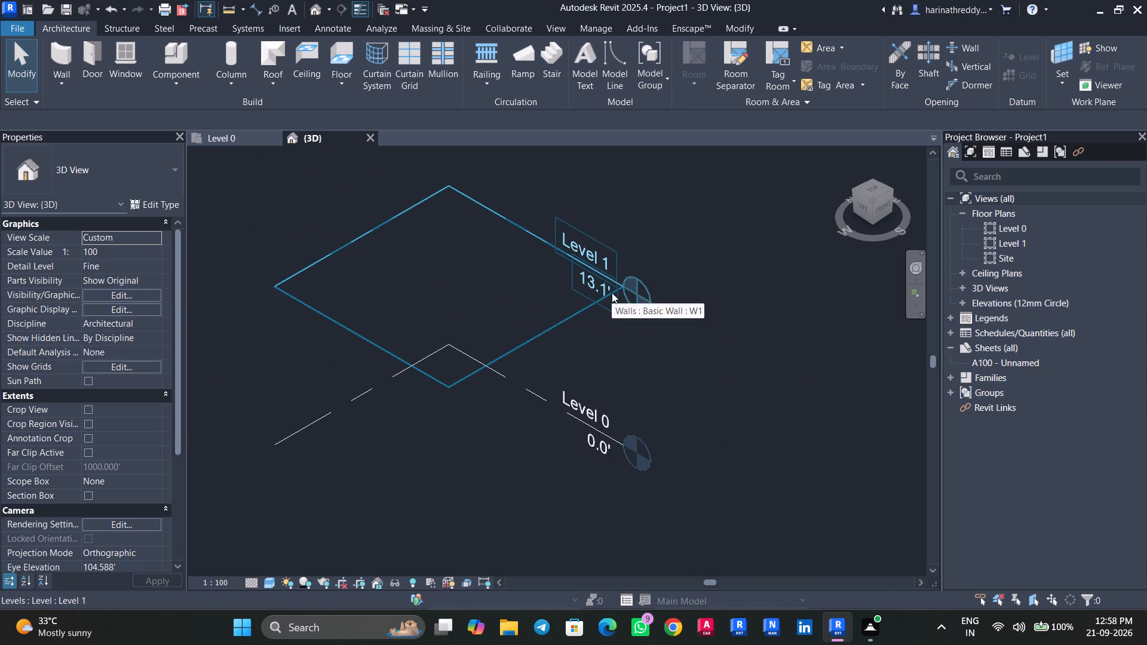
pyautogui.keyDown('shift'); pyautogui.moveTo(588, 315); pyautogui.dragTo(676, 319, button='middle'); pyautogui.keyUp('shift')
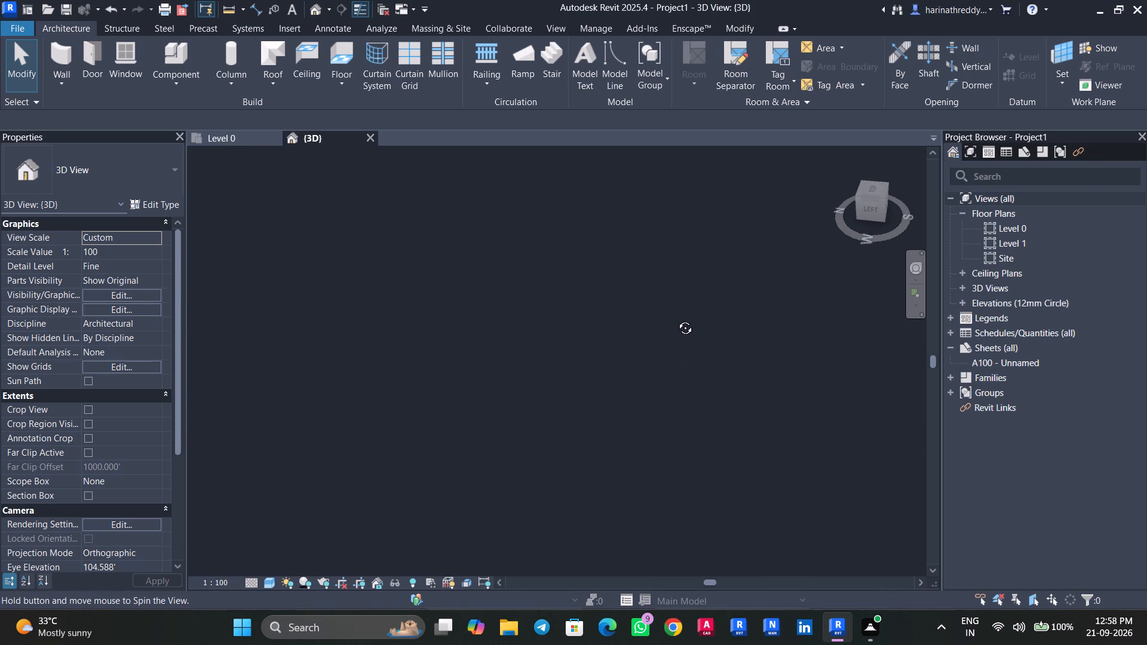
pyautogui.keyDown('shift'); pyautogui.moveTo(676, 319); pyautogui.dragTo(653, 222, button='middle'); pyautogui.keyUp('shift')
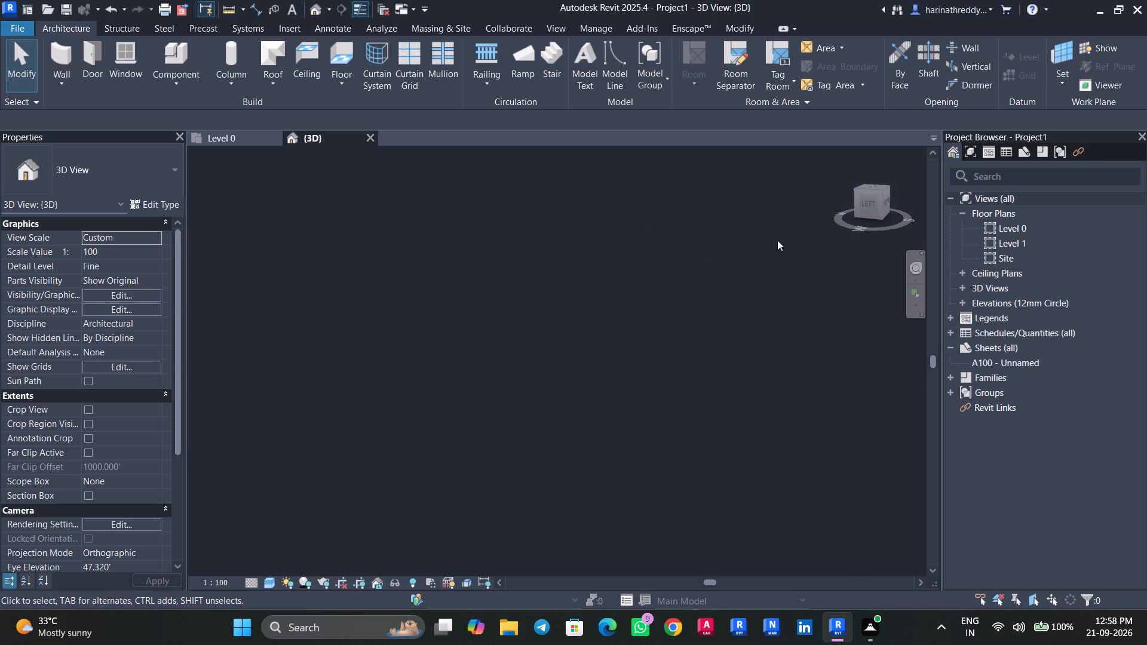
pyautogui.click(872, 198)
pyautogui.scroll(2, 735, 257)
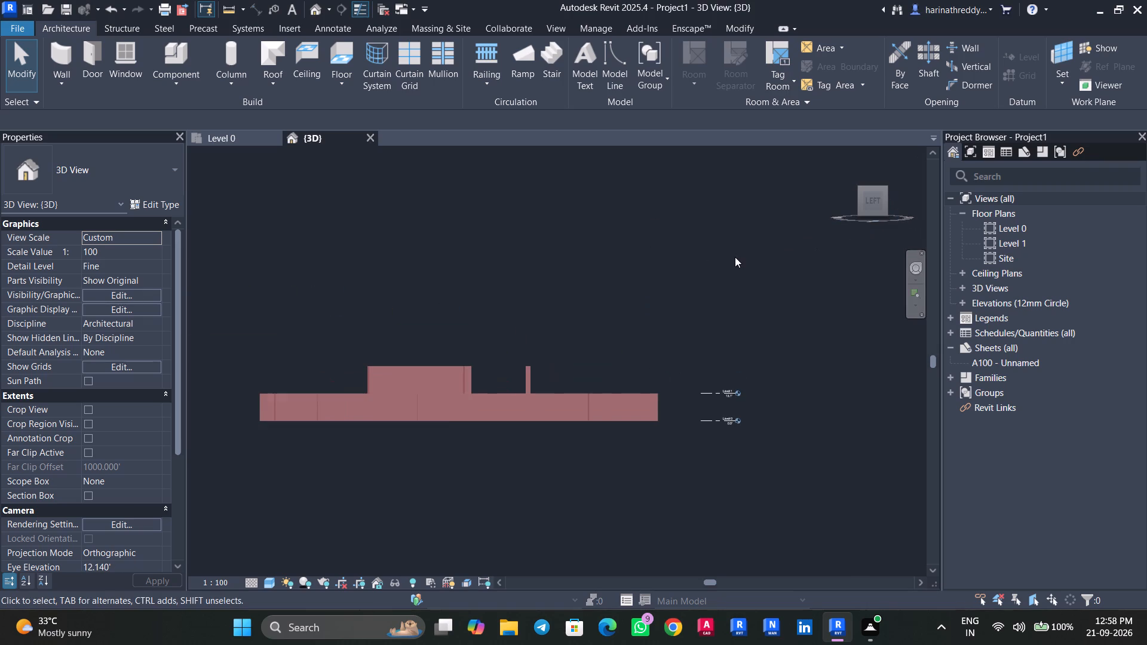
pyautogui.scroll(15, 738, 398)
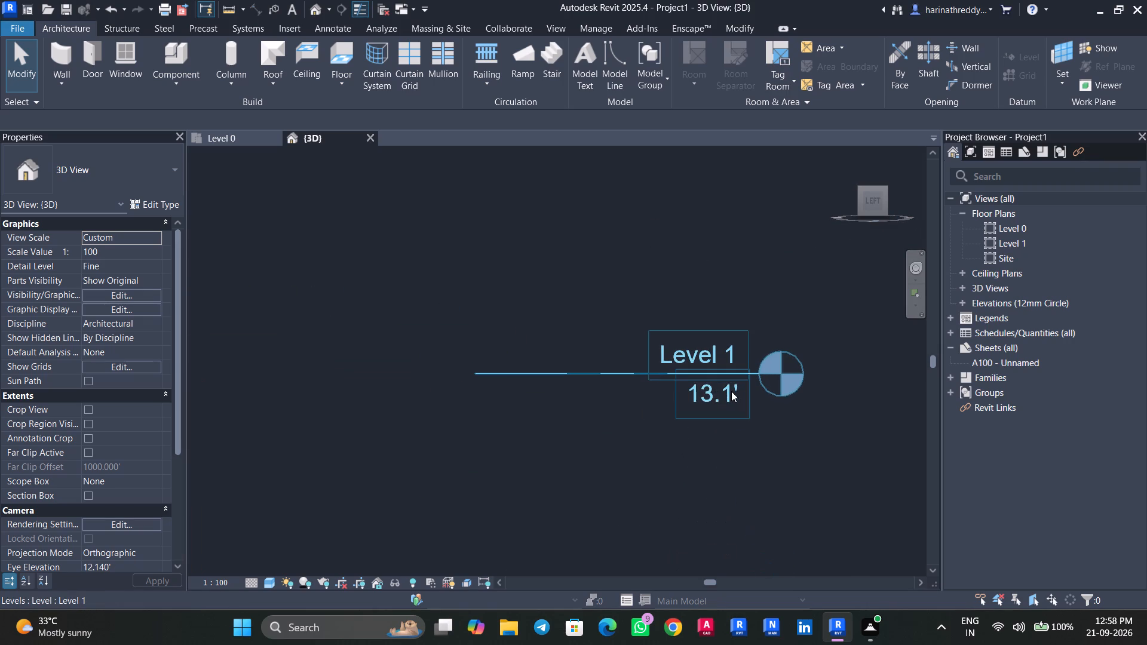
pyautogui.scroll(-8, 731, 391)
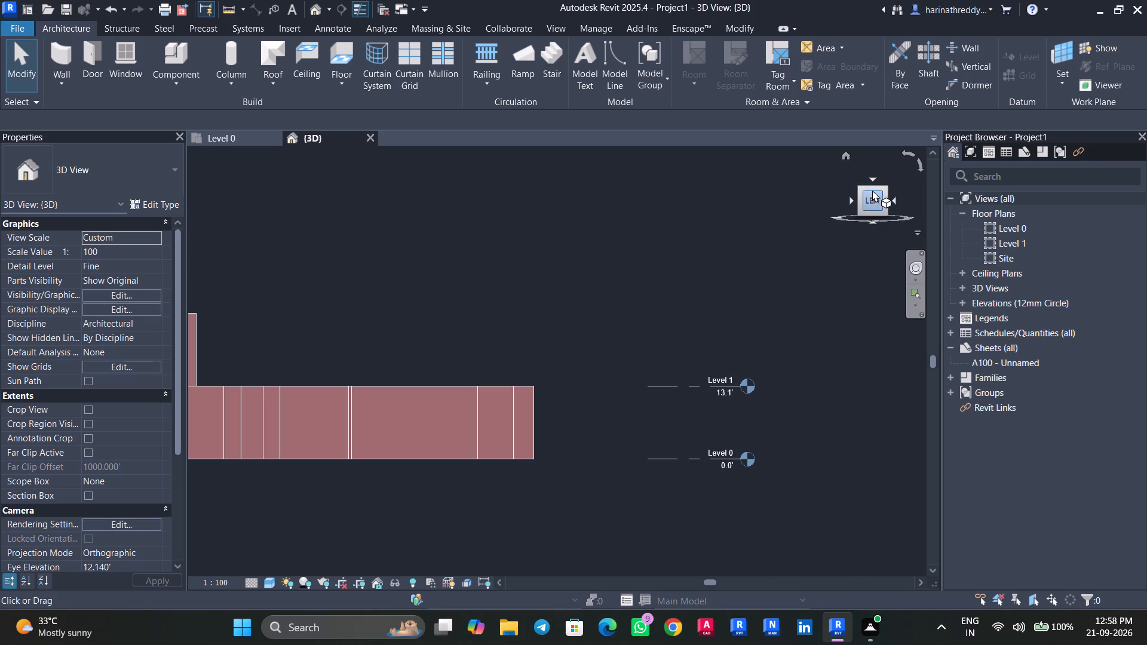
pyautogui.click(867, 189)
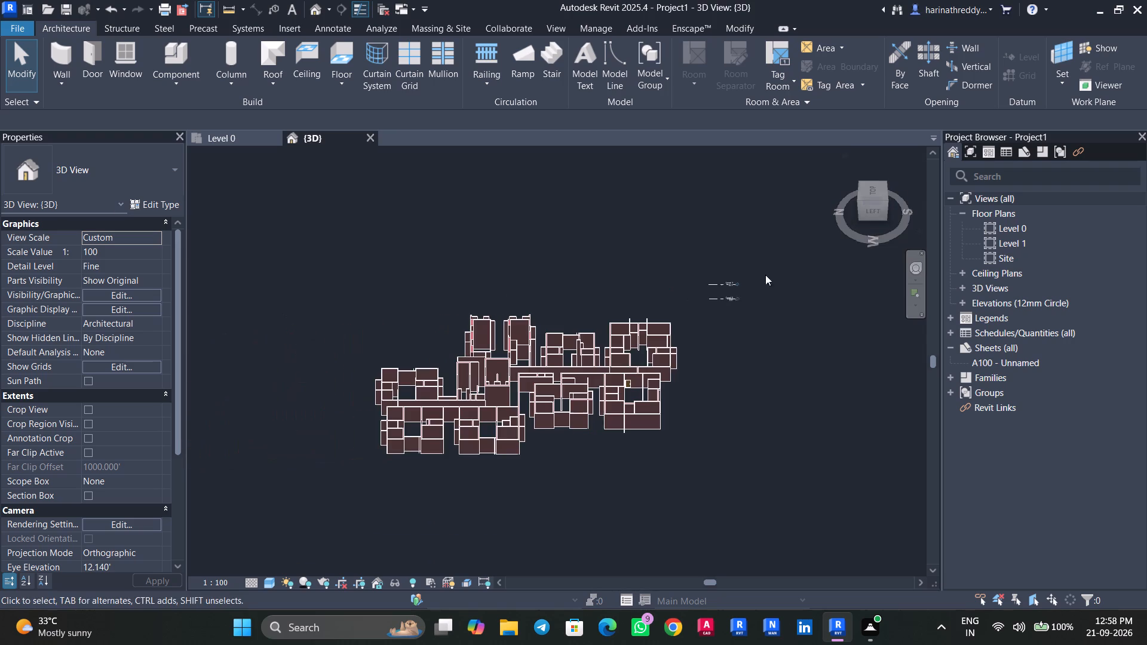
pyautogui.scroll(6, 528, 387)
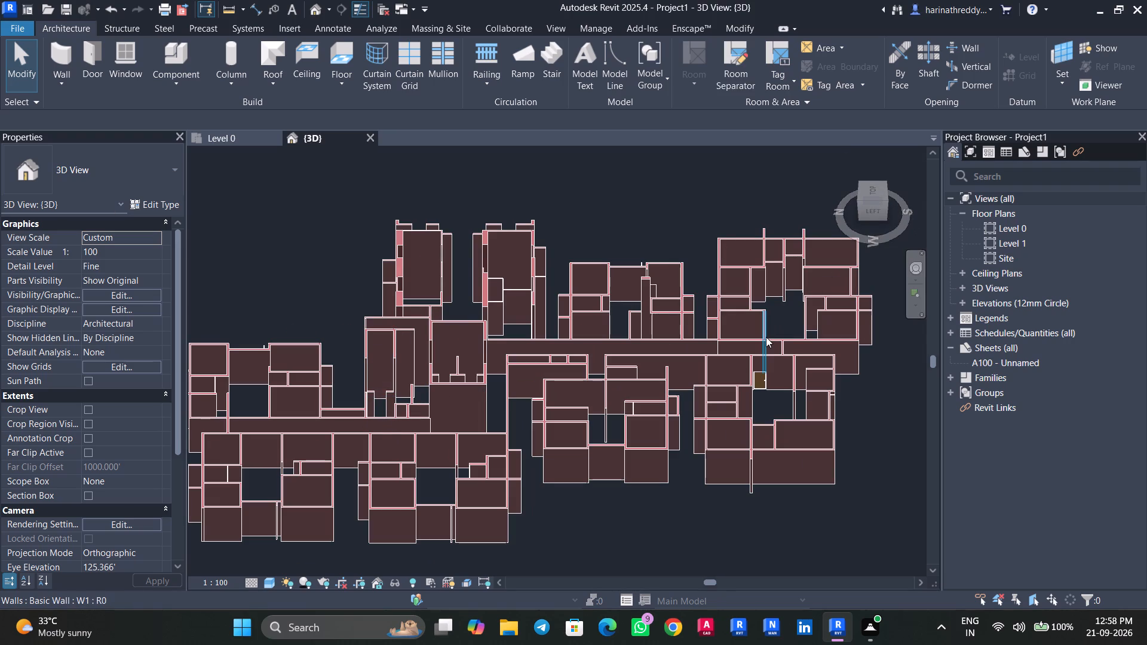
pyautogui.keyDown('shift'); pyautogui.moveTo(765, 337); pyautogui.dragTo(541, 252, button='middle'); pyautogui.keyUp('shift')
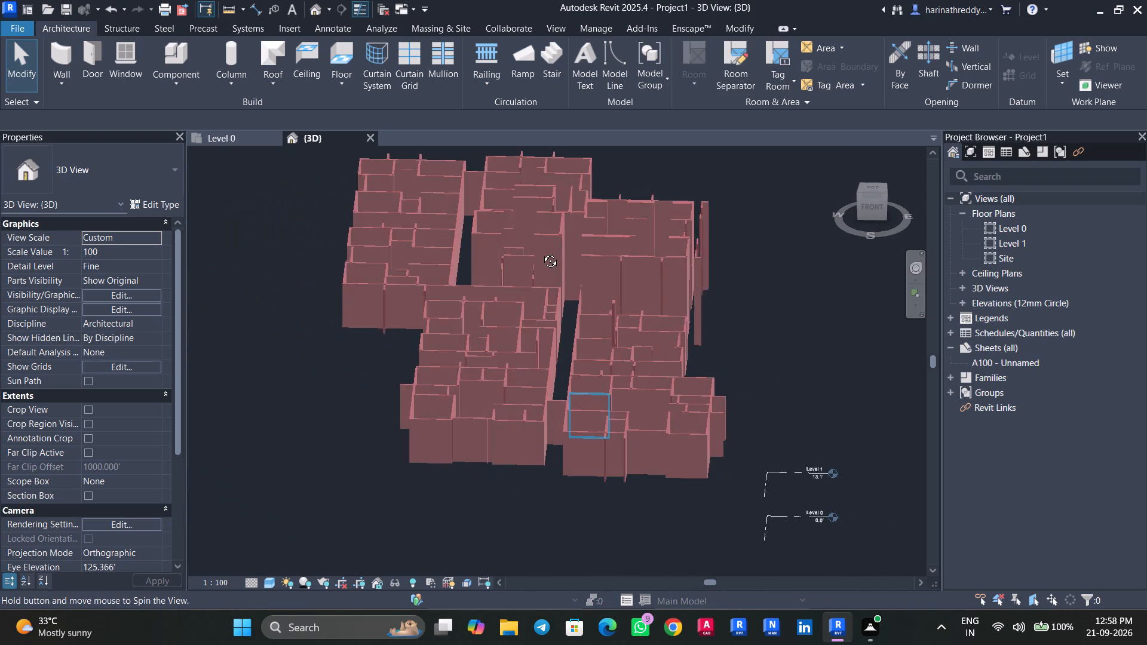
pyautogui.keyDown('shift'); pyautogui.moveTo(541, 252); pyautogui.dragTo(546, 268, button='middle'); pyautogui.keyUp('shift')
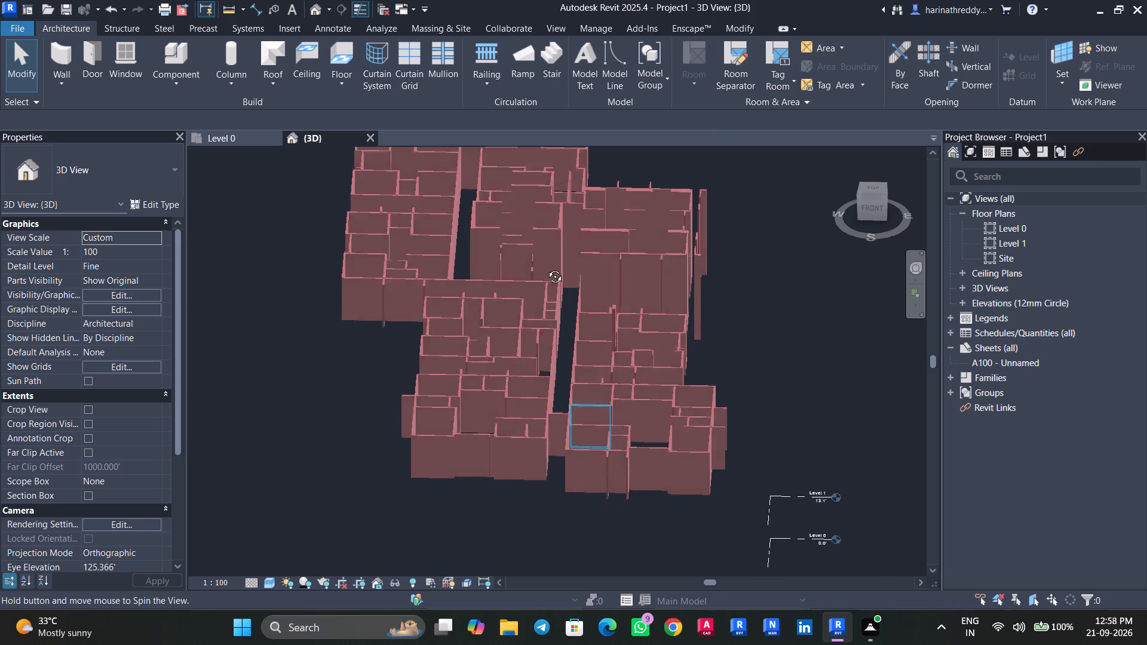
pyautogui.keyDown('shift'); pyautogui.moveTo(546, 268); pyautogui.dragTo(642, 214, button='middle'); pyautogui.keyUp('shift')
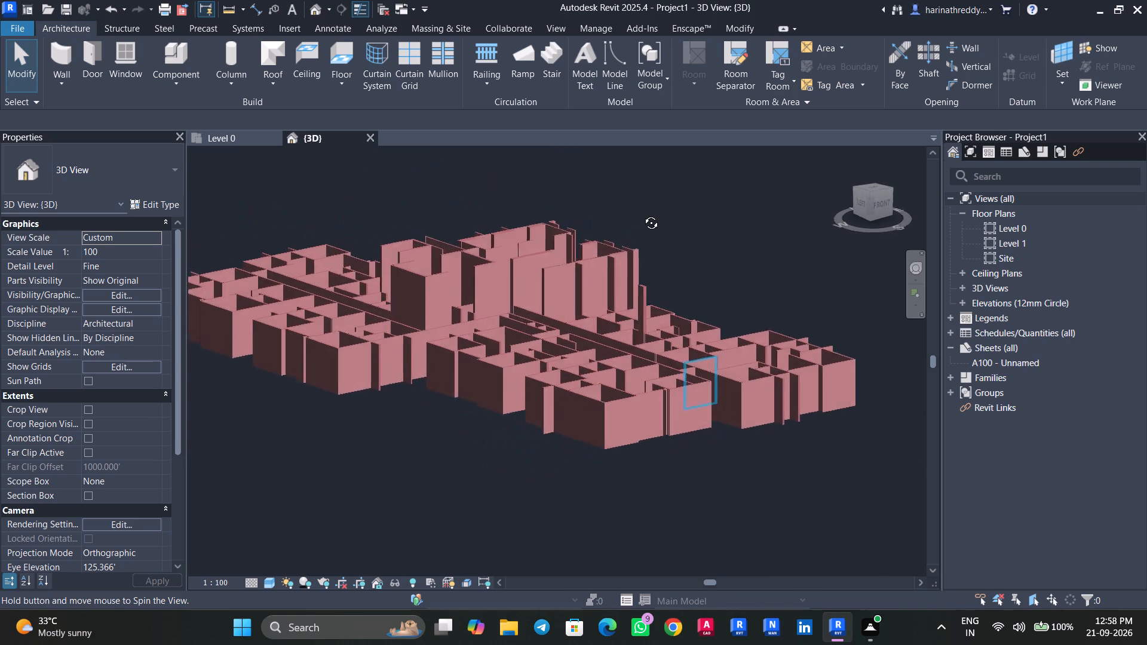
pyautogui.keyDown('shift'); pyautogui.moveTo(642, 214); pyautogui.dragTo(652, 201, button='middle'); pyautogui.keyUp('shift')
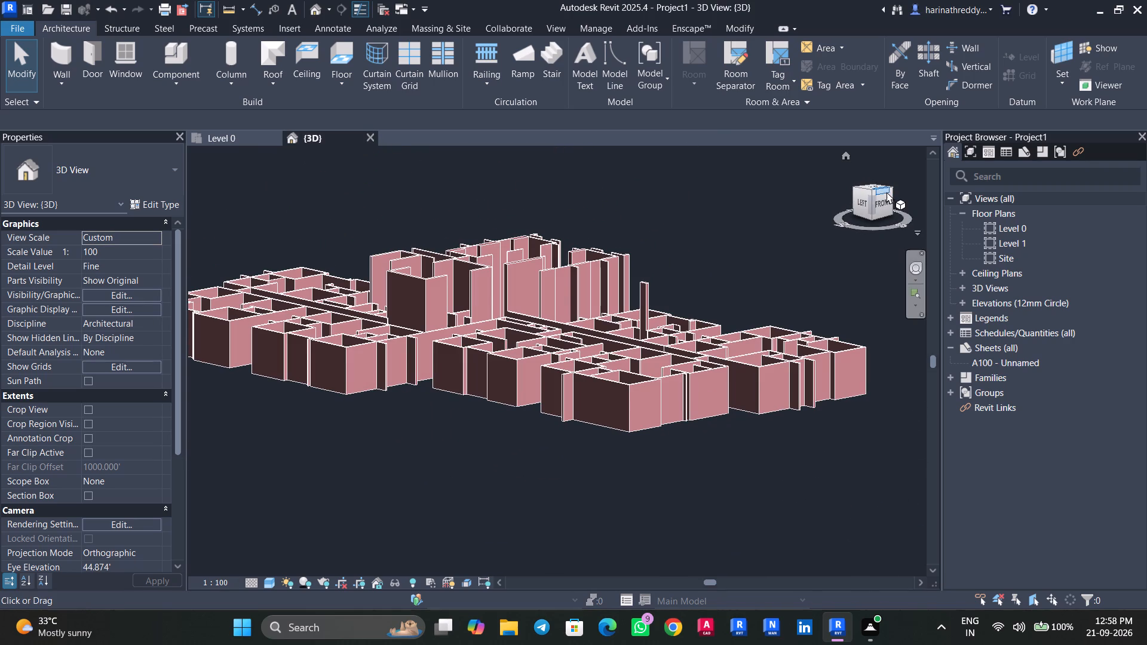
# From the top 3D view, select all W7 wall instances and set their Top Constraint to Up to level: Level 1.
pyautogui.click(872, 186)
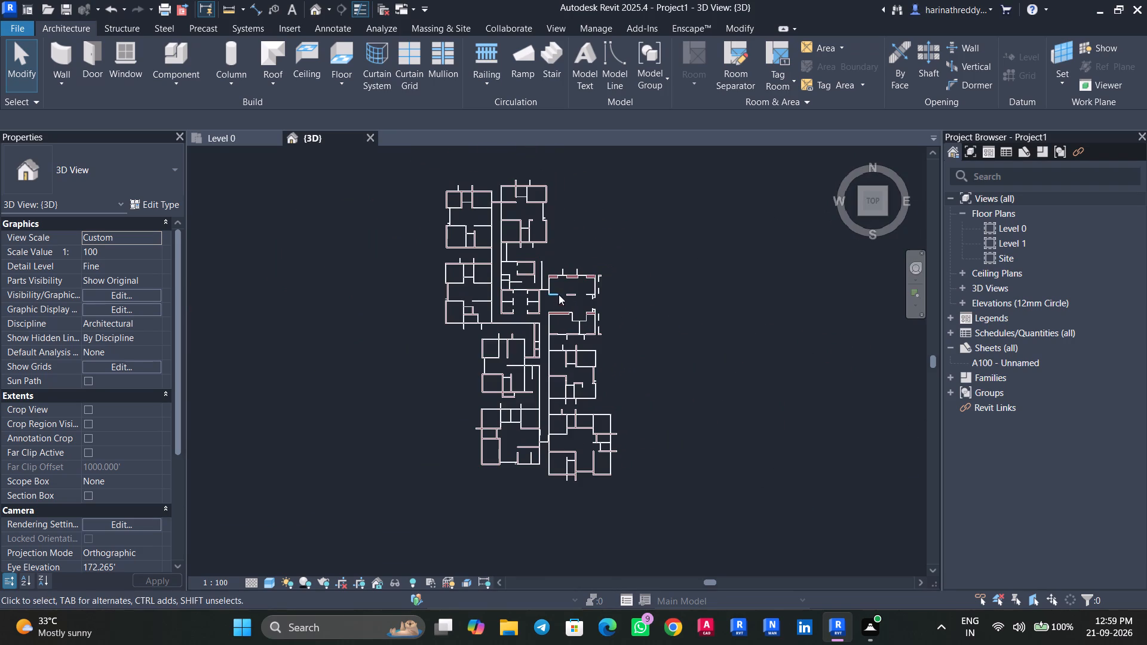
pyautogui.click(566, 278)
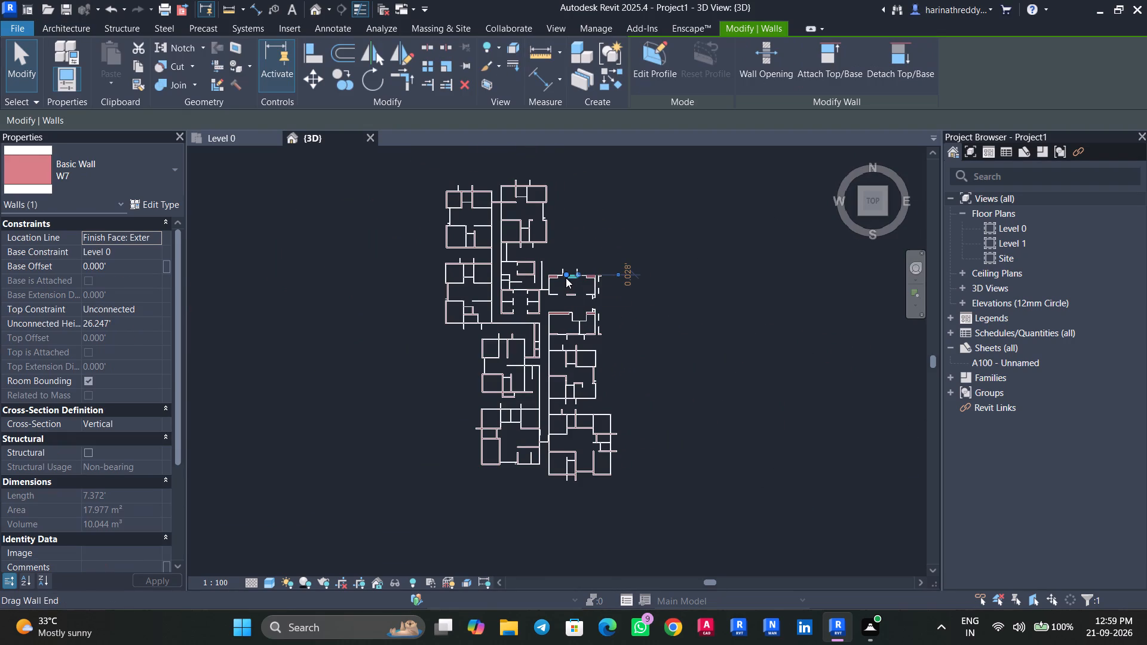
pyautogui.write('SA')
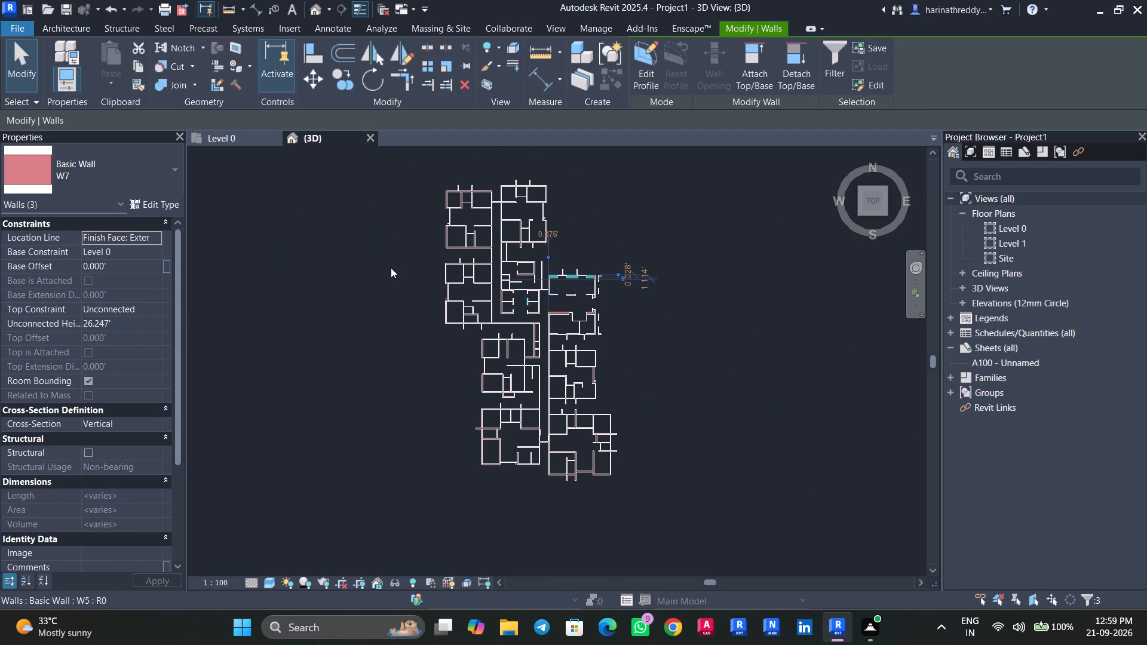
pyautogui.click(157, 309)
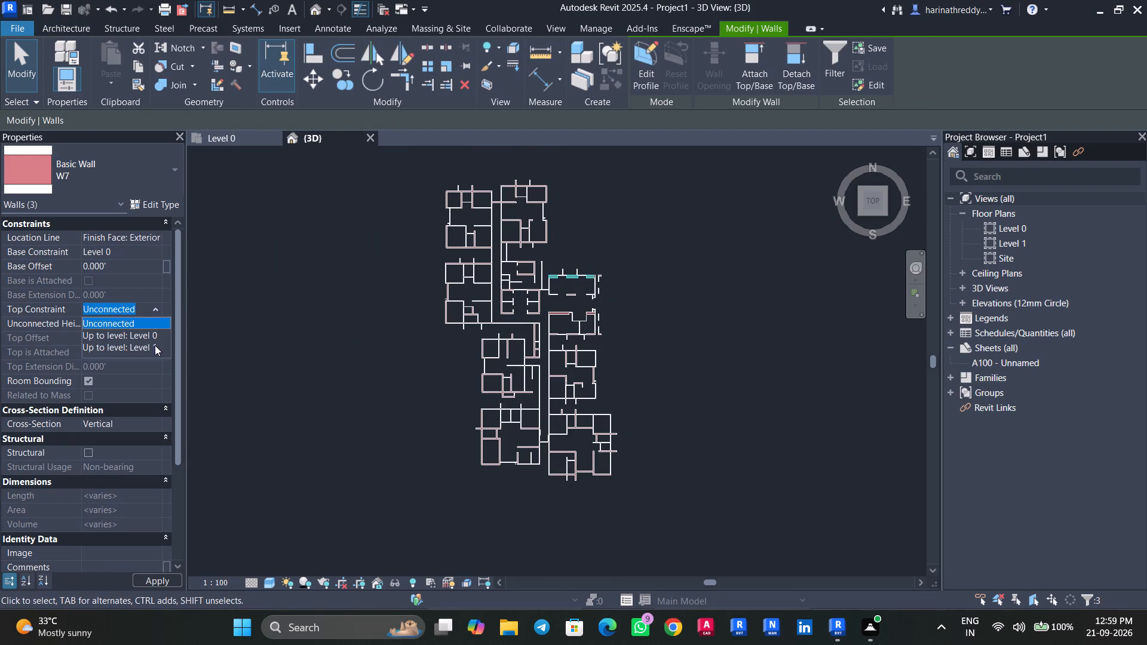
pyautogui.click(155, 347)
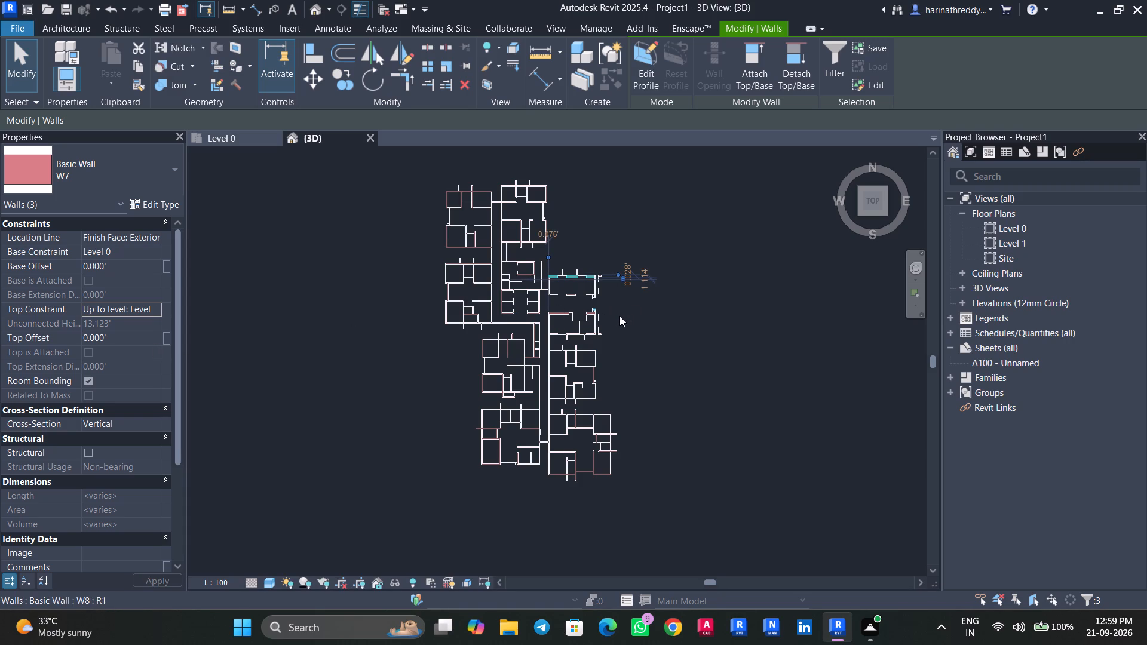
pyautogui.press('Escape')
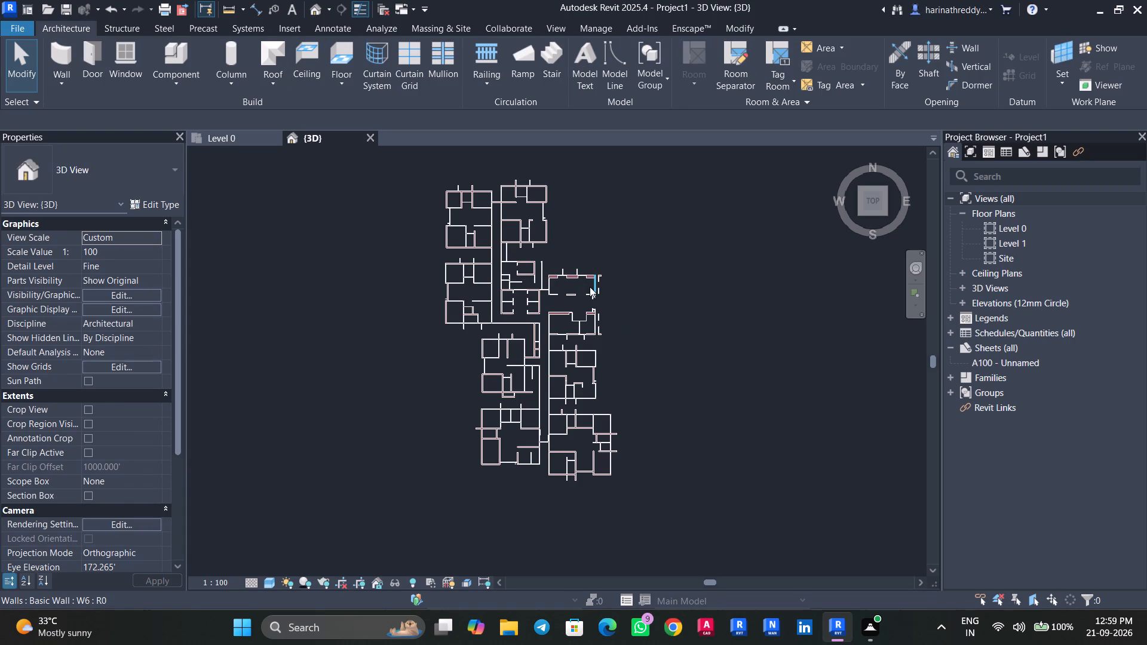
# Examine the wall heights around the entrance lobby in the 3D view and look at the Level 0 plan.
pyautogui.click(886, 213)
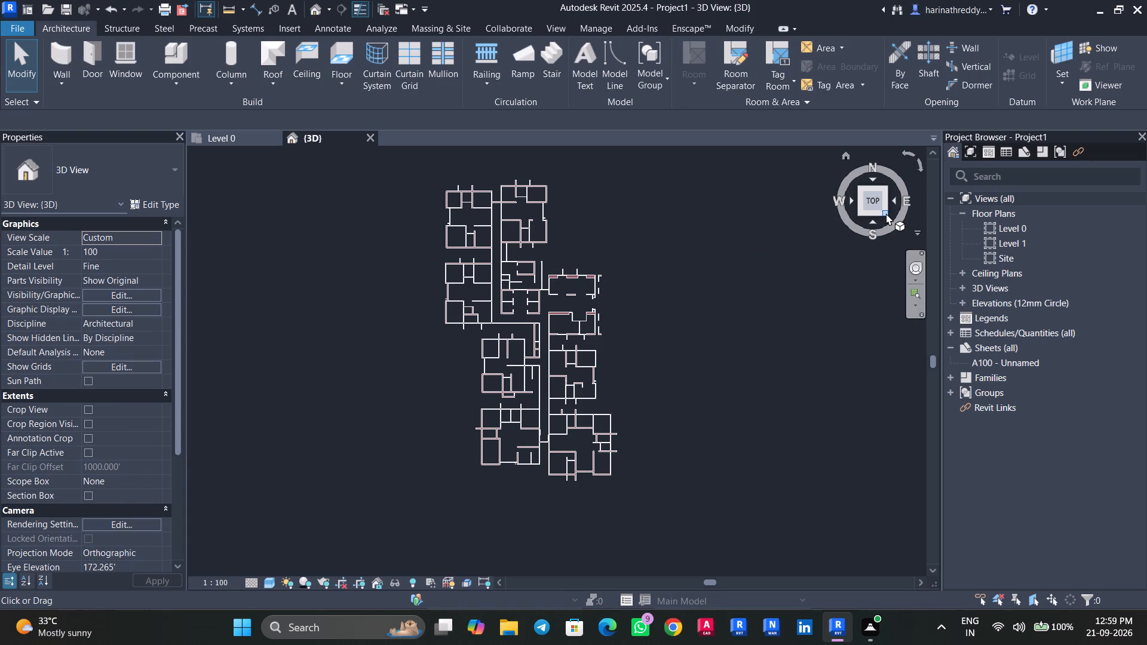
pyautogui.moveTo(711, 321); pyautogui.dragTo(642, 352, button='middle')
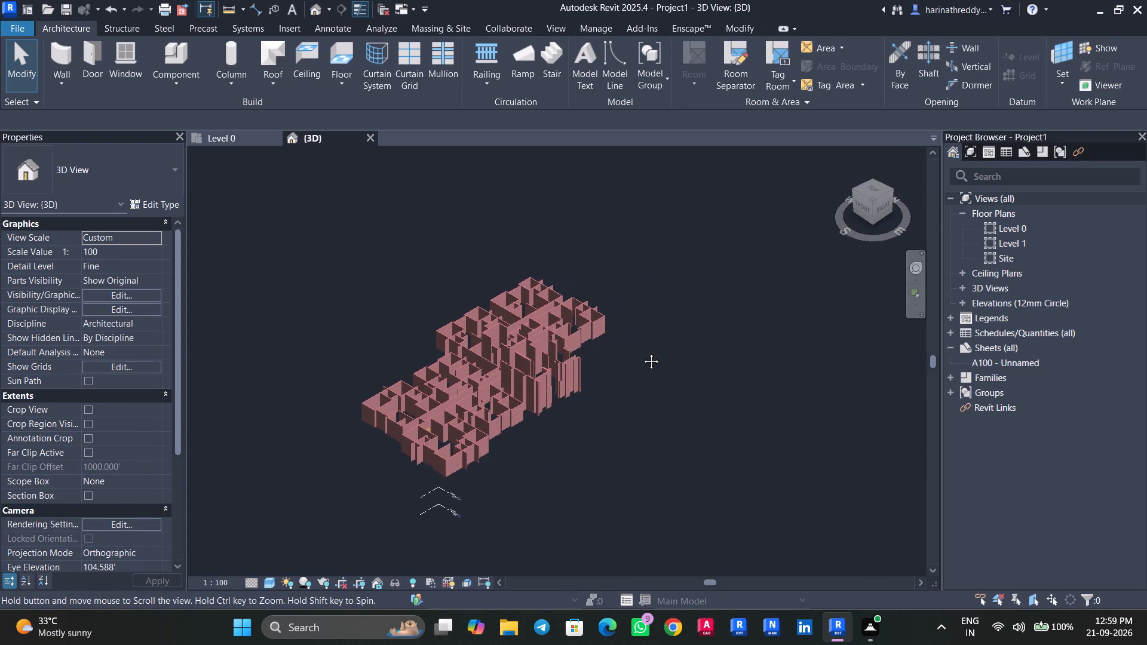
pyautogui.moveTo(642, 352); pyautogui.dragTo(434, 368, button='middle')
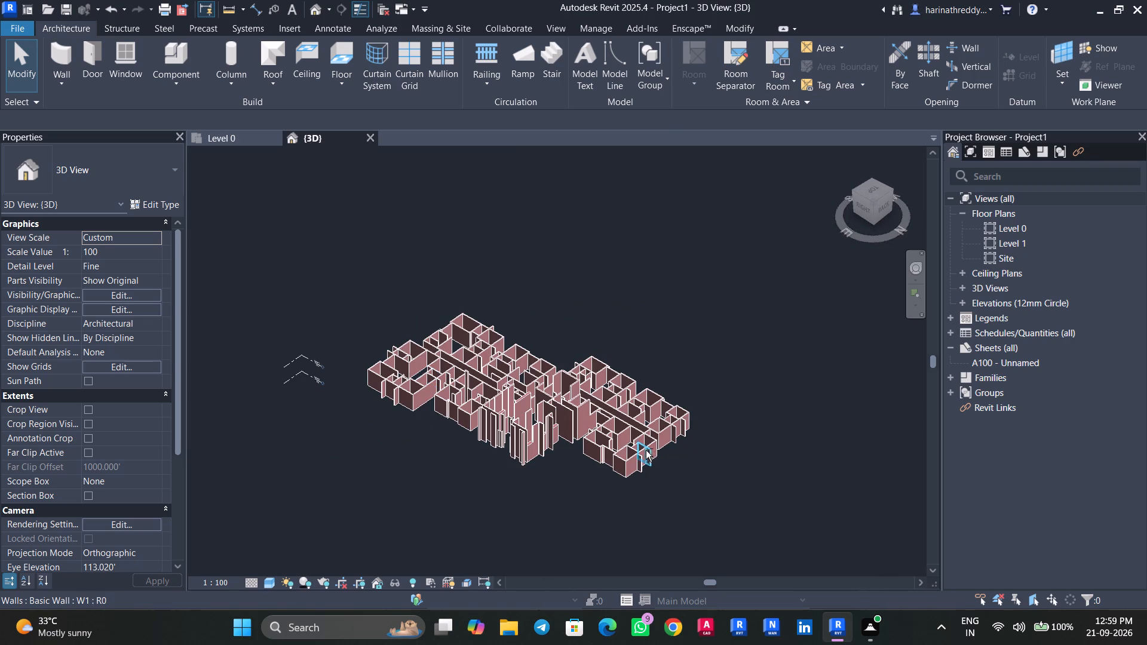
pyautogui.keyDown('shift'); pyautogui.scroll(6, 615, 439); pyautogui.keyUp('shift')
pyautogui.scroll(6, 577, 431)
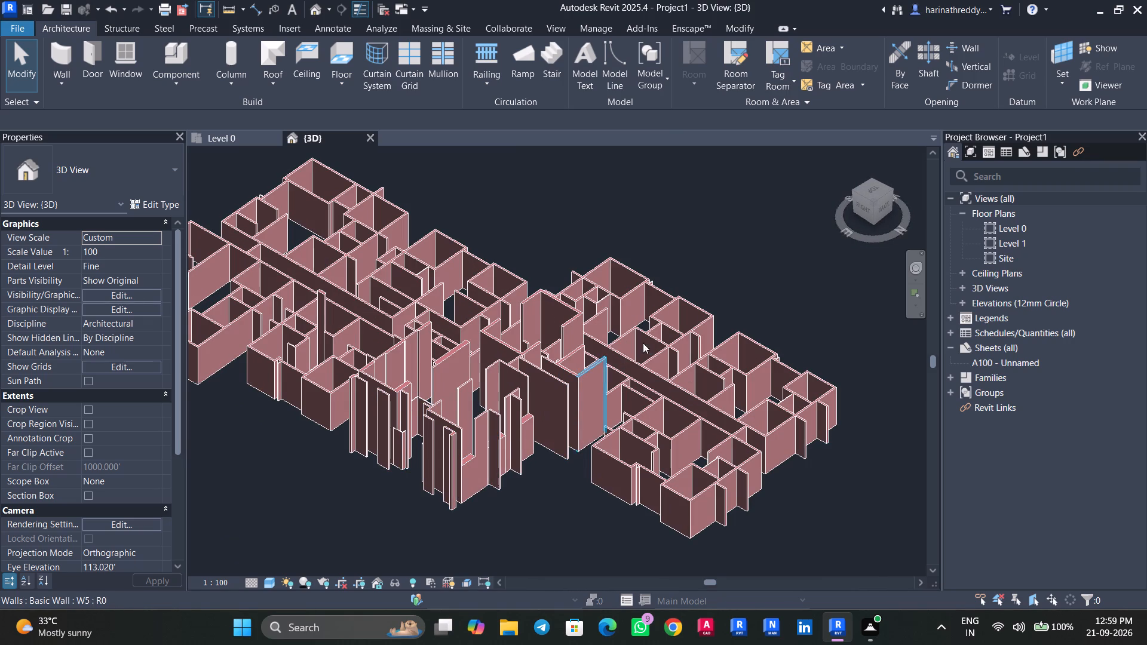
pyautogui.click(249, 140)
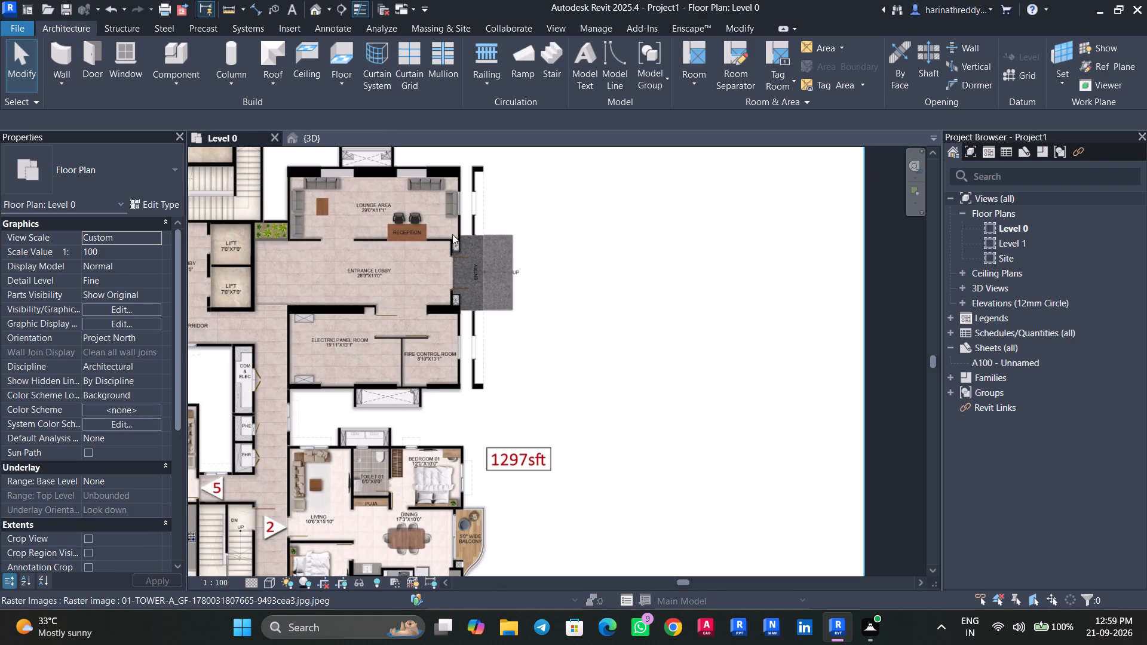
pyautogui.click(312, 142)
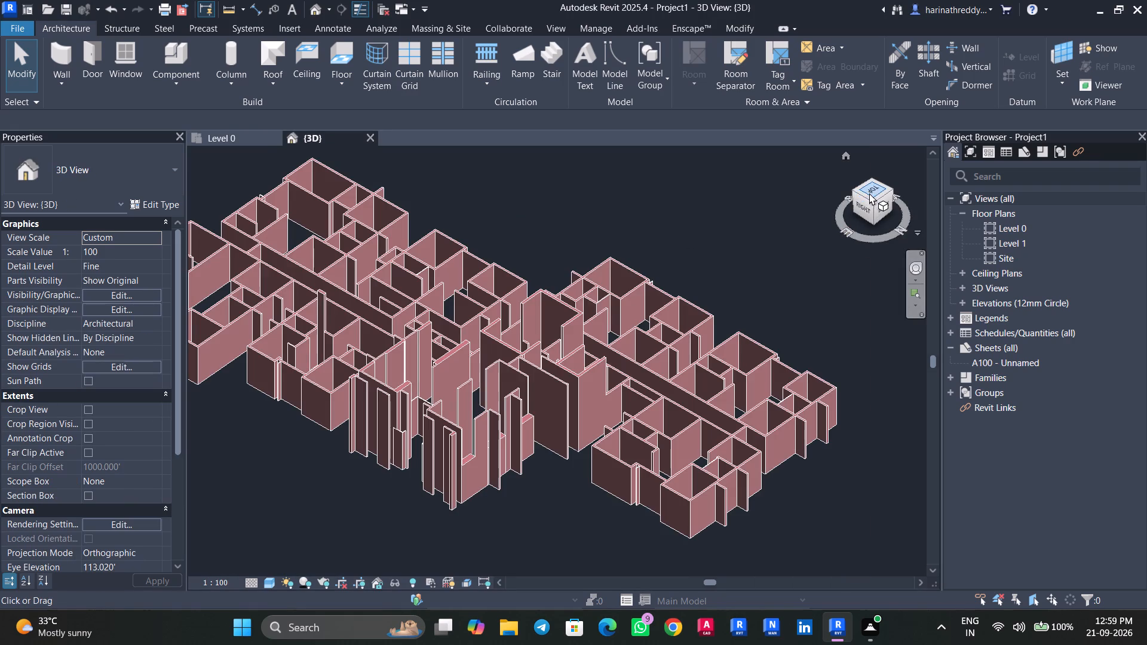
# From the top 3D view, select all W6 wall instances and set their Top Constraint to Up to level: Level 1.
pyautogui.click(870, 192)
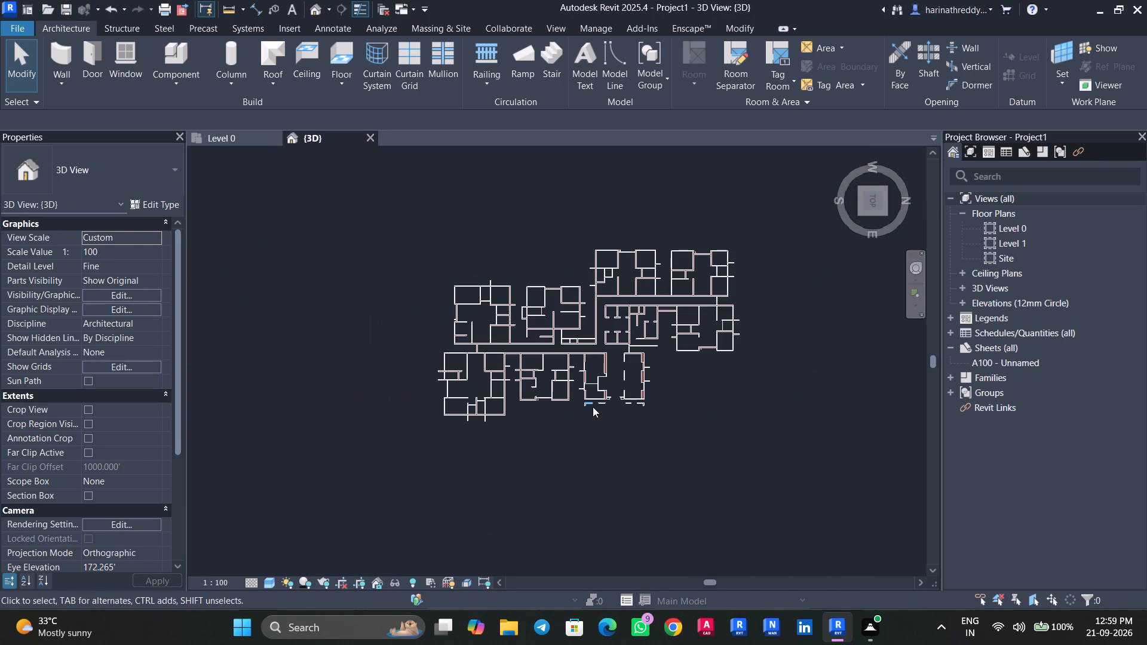
pyautogui.click(590, 405)
pyautogui.write('SA')
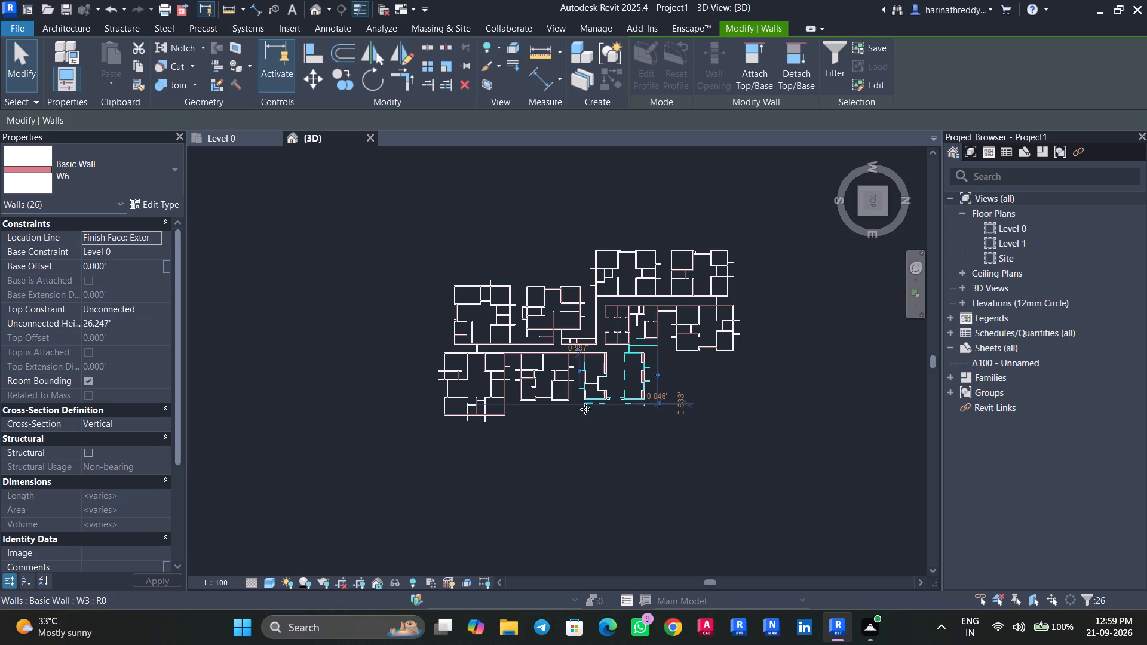
pyautogui.click(153, 308)
pyautogui.click(152, 345)
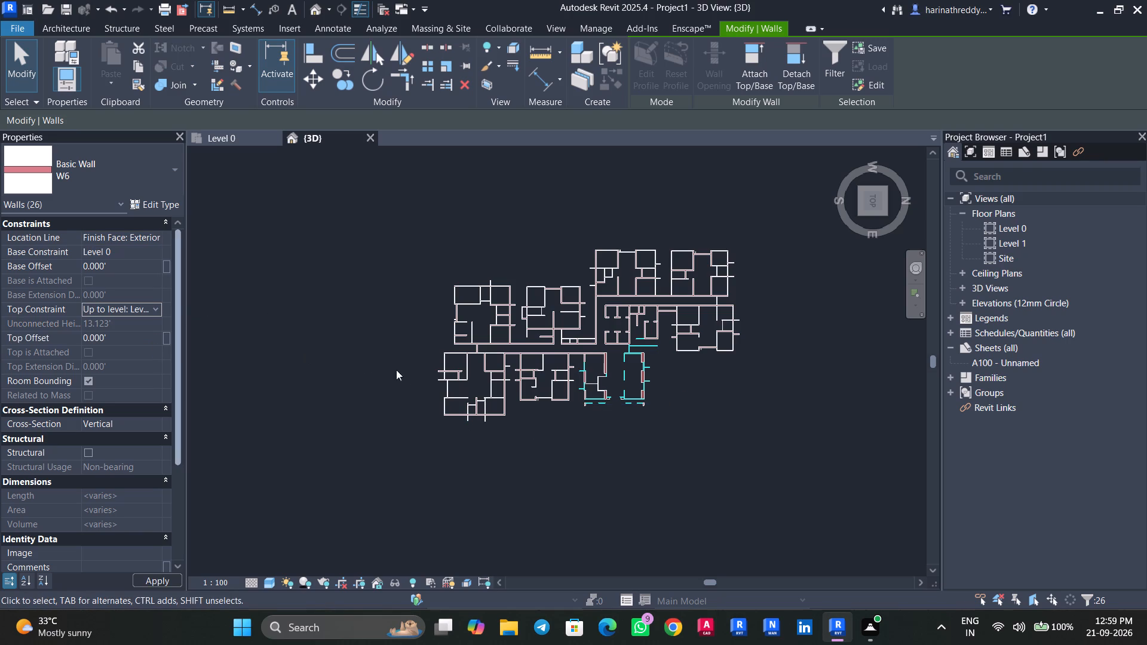
pyautogui.scroll(7, 596, 406)
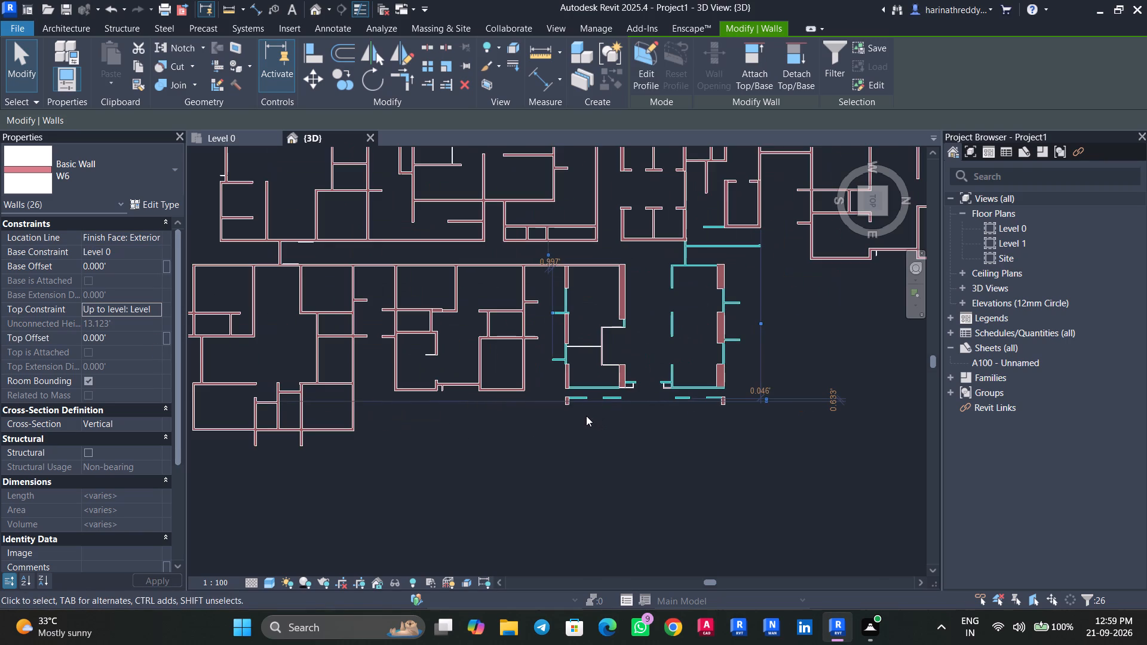
pyautogui.press('Escape')
# Select all W3 wall instances and set their Top Constraint to Up to level: Level 1.
pyautogui.scroll(5, 573, 410)
pyautogui.click(562, 397)
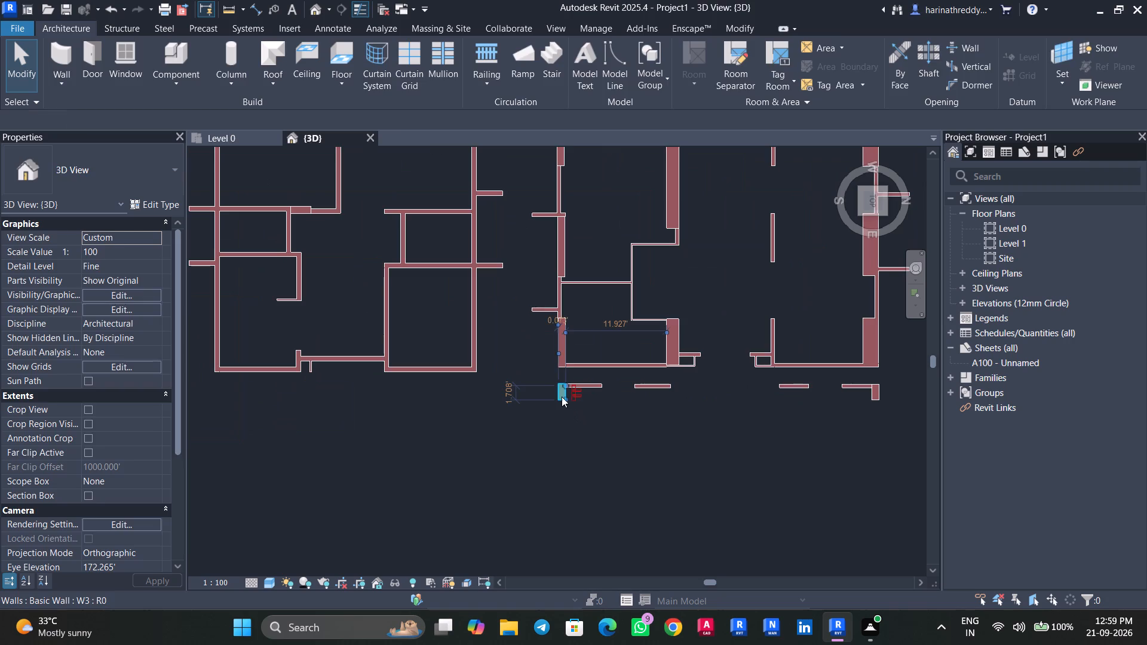
pyautogui.write('SA')
pyautogui.scroll(-5, 559, 399)
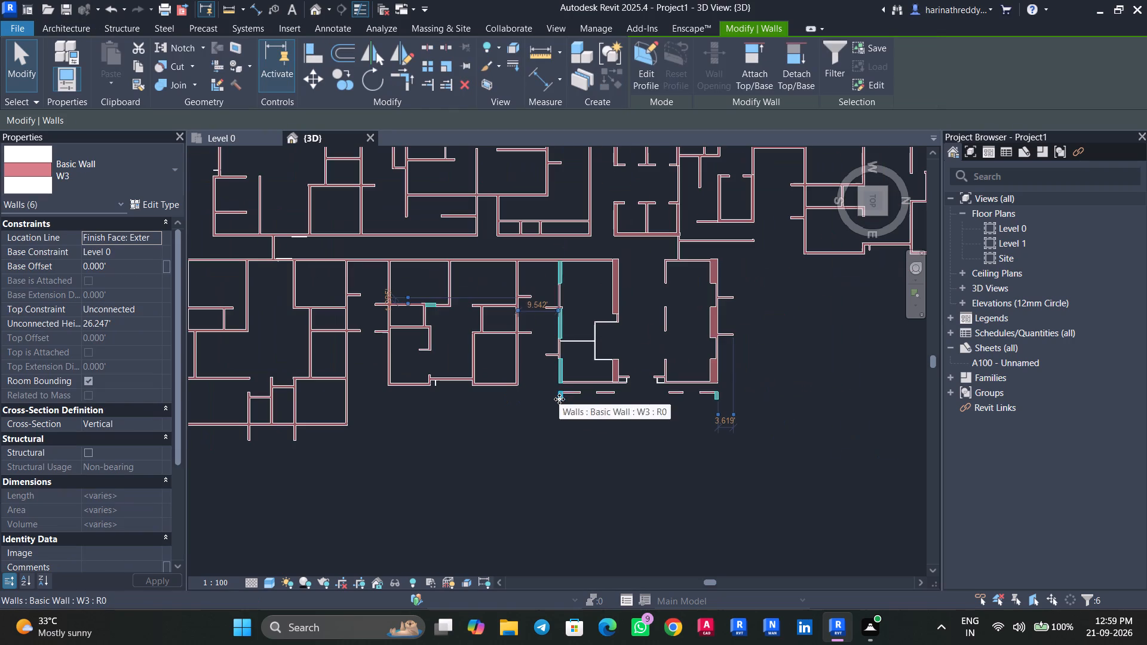
pyautogui.click(149, 309)
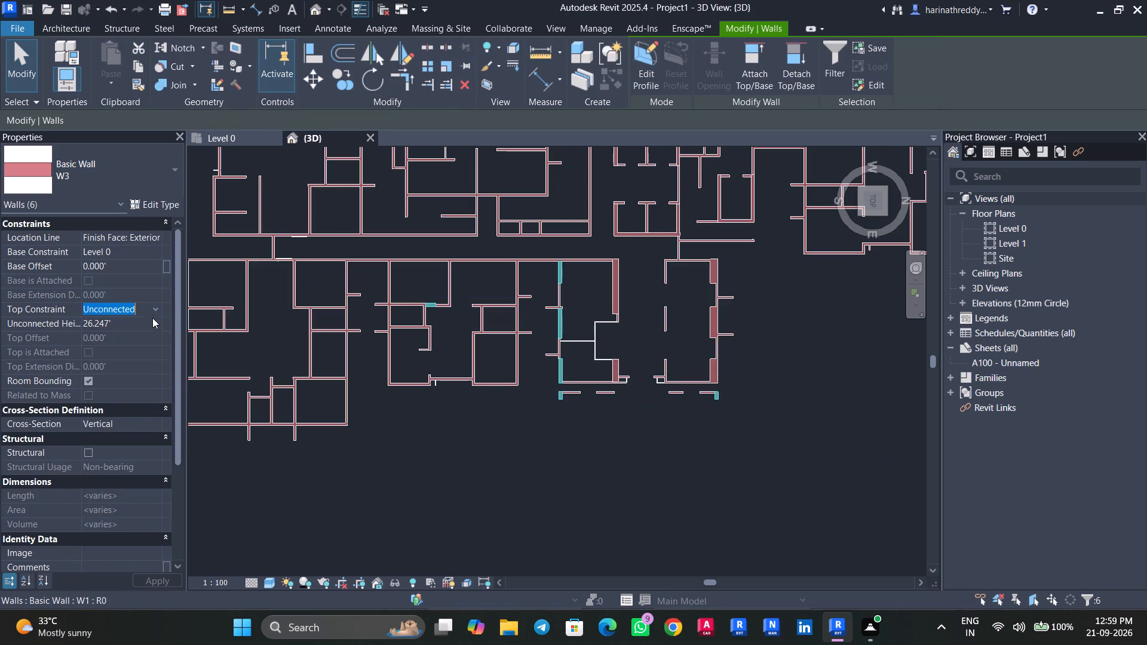
pyautogui.click(152, 313)
pyautogui.click(159, 345)
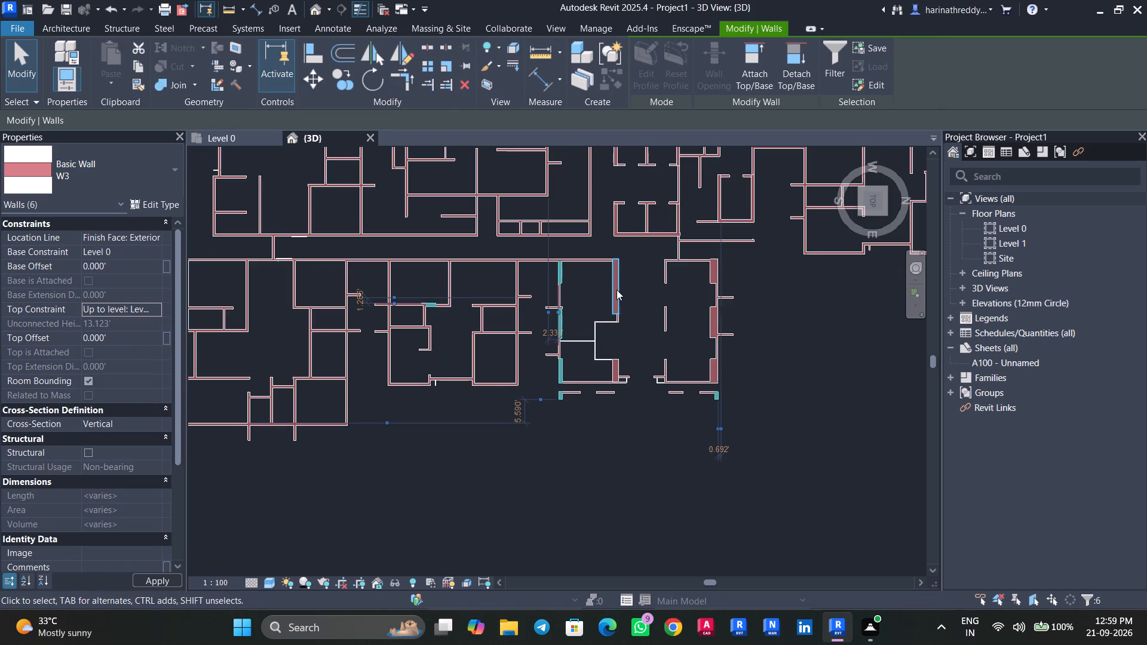
# Select all W2 wall instances and one W1 corridor wall in turn to check their Top Constraint.
pyautogui.click(603, 324)
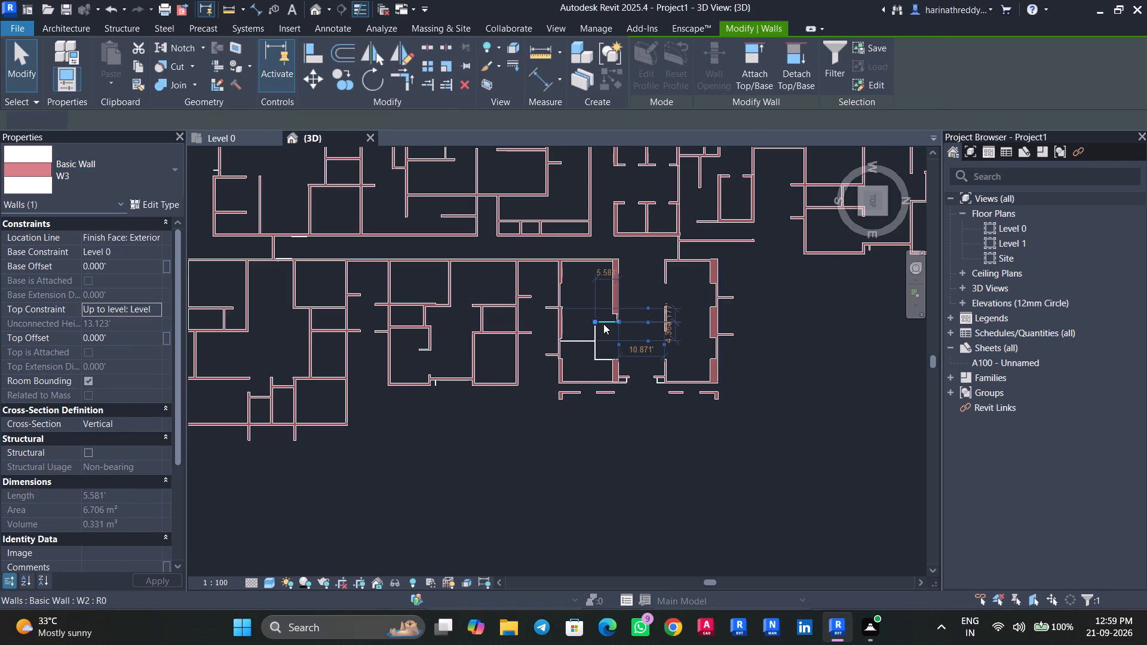
pyautogui.write('SA')
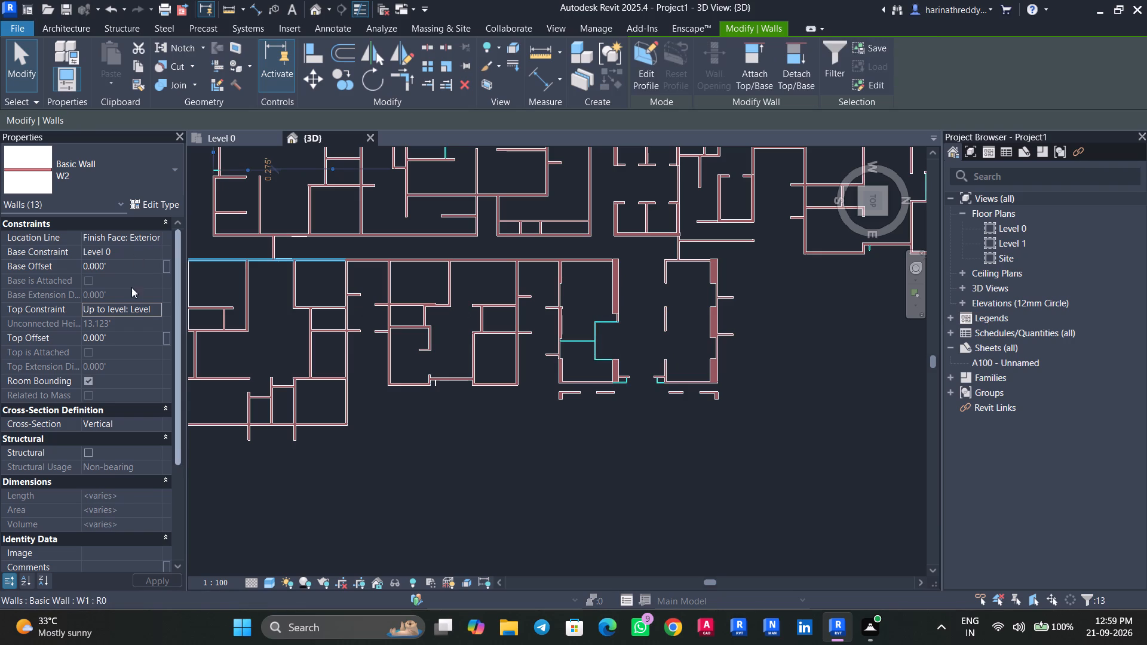
pyautogui.press('Escape')
pyautogui.press('Escape')
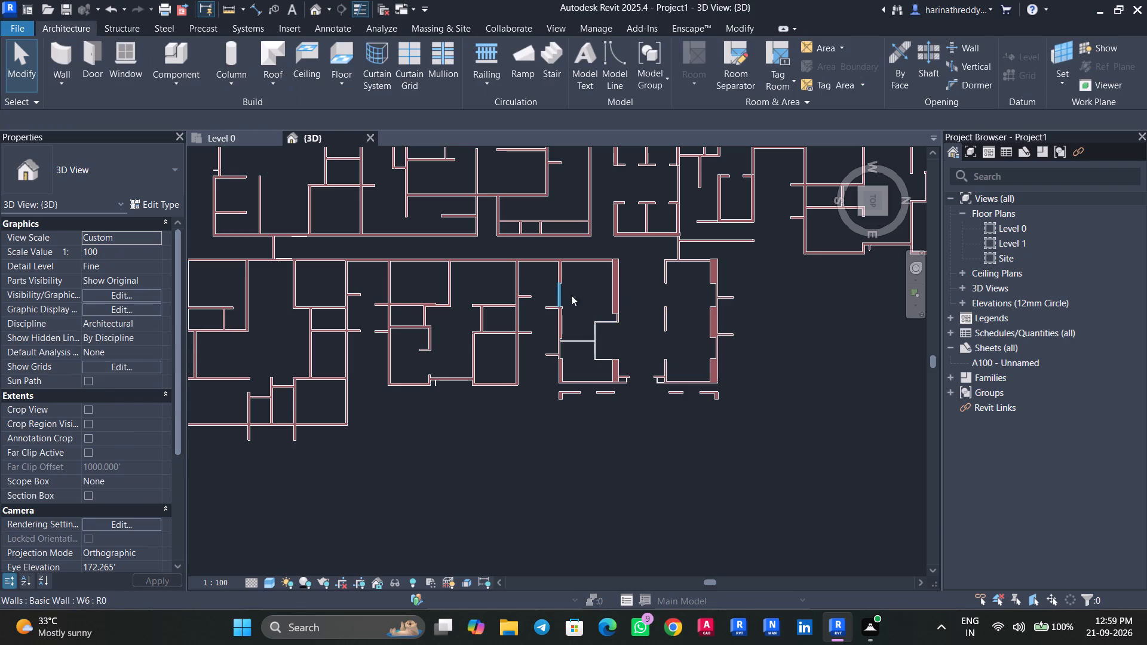
pyautogui.click(576, 264)
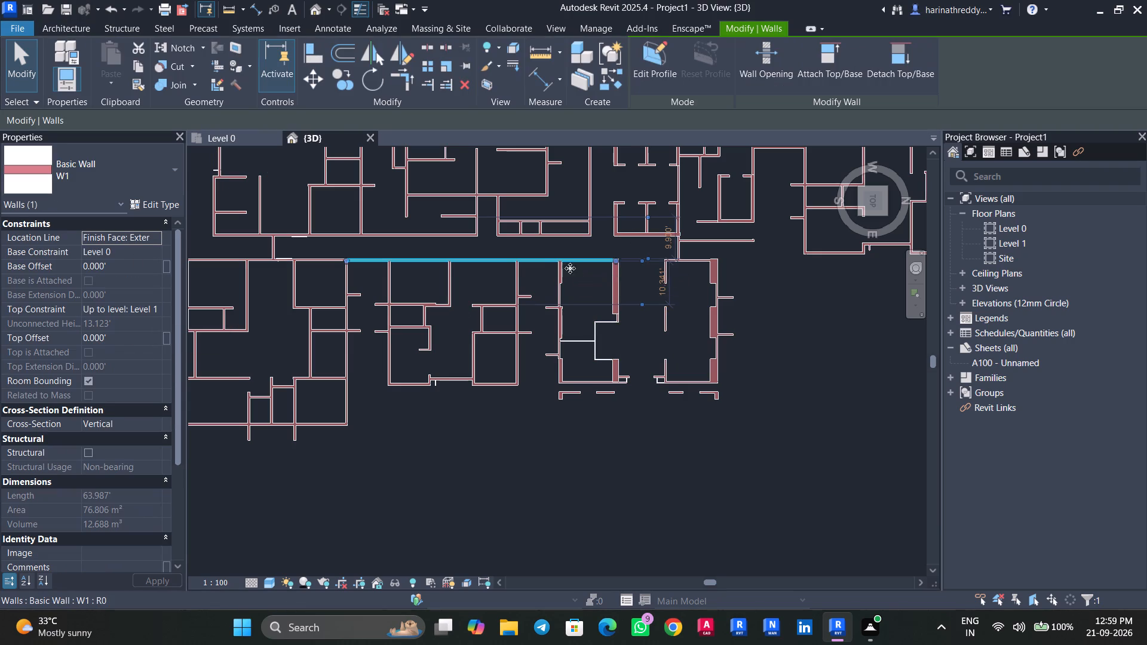
pyautogui.write('SA')
pyautogui.scroll(-6, 545, 277)
pyautogui.press('Escape')
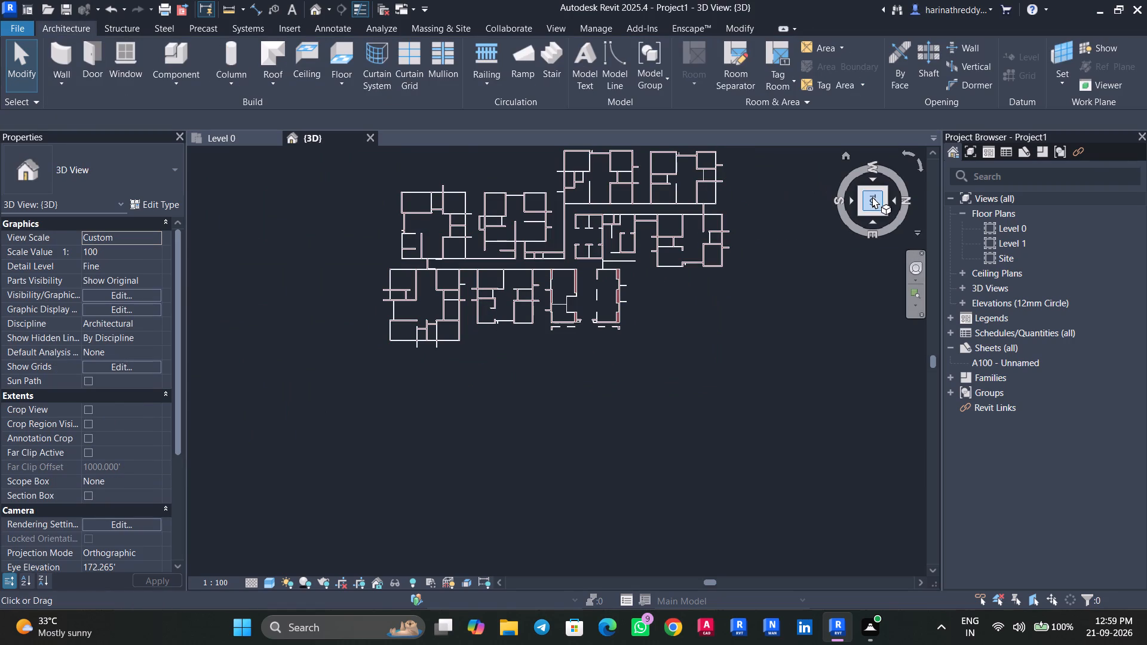
# From the top 3D view, select all W5 wall instances around the lifts and set their Top Constraint to Up to level: Level 1.
pyautogui.click(889, 211)
pyautogui.click(885, 216)
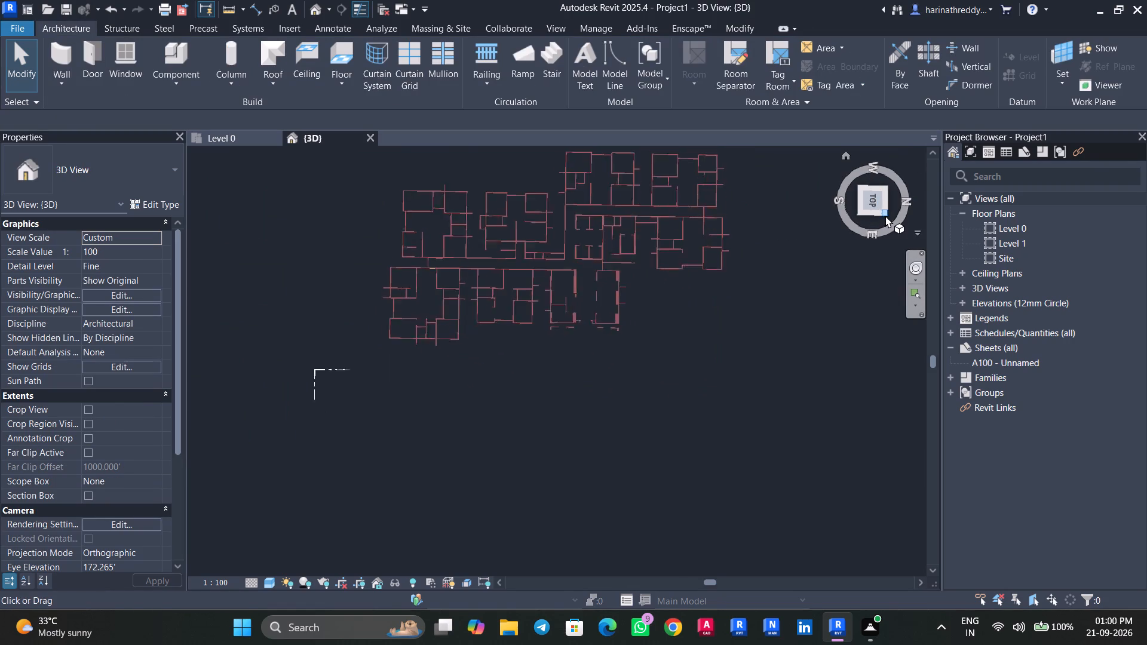
pyautogui.scroll(8, 624, 334)
pyautogui.moveTo(615, 381); pyautogui.dragTo(605, 378, button='middle')
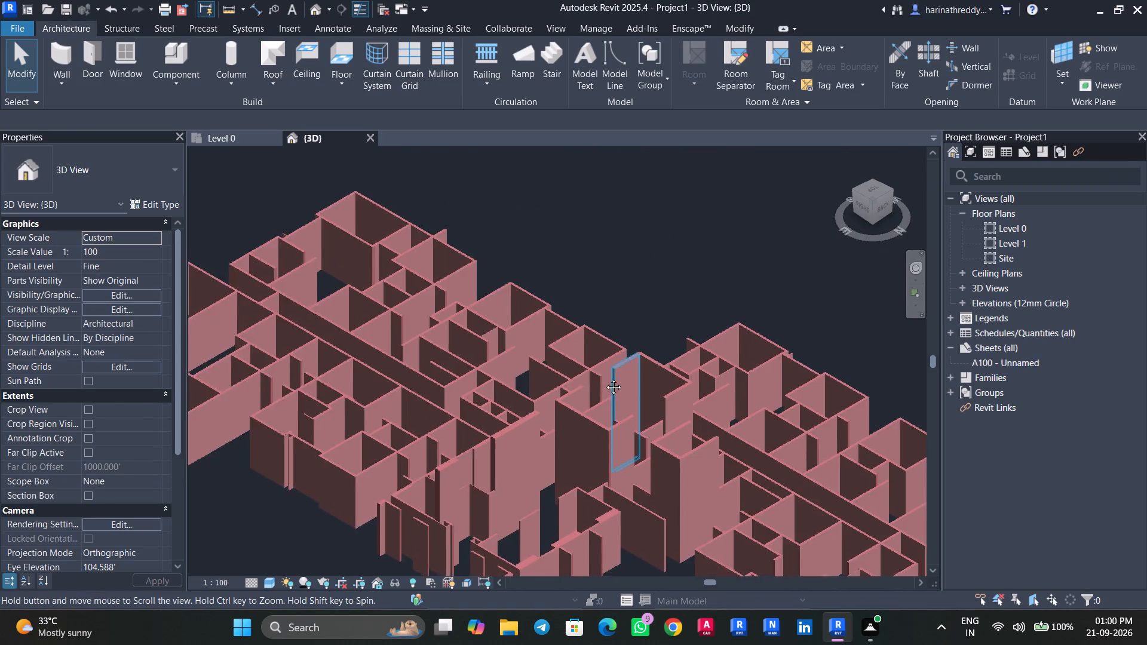
pyautogui.moveTo(605, 378); pyautogui.dragTo(486, 299, button='middle')
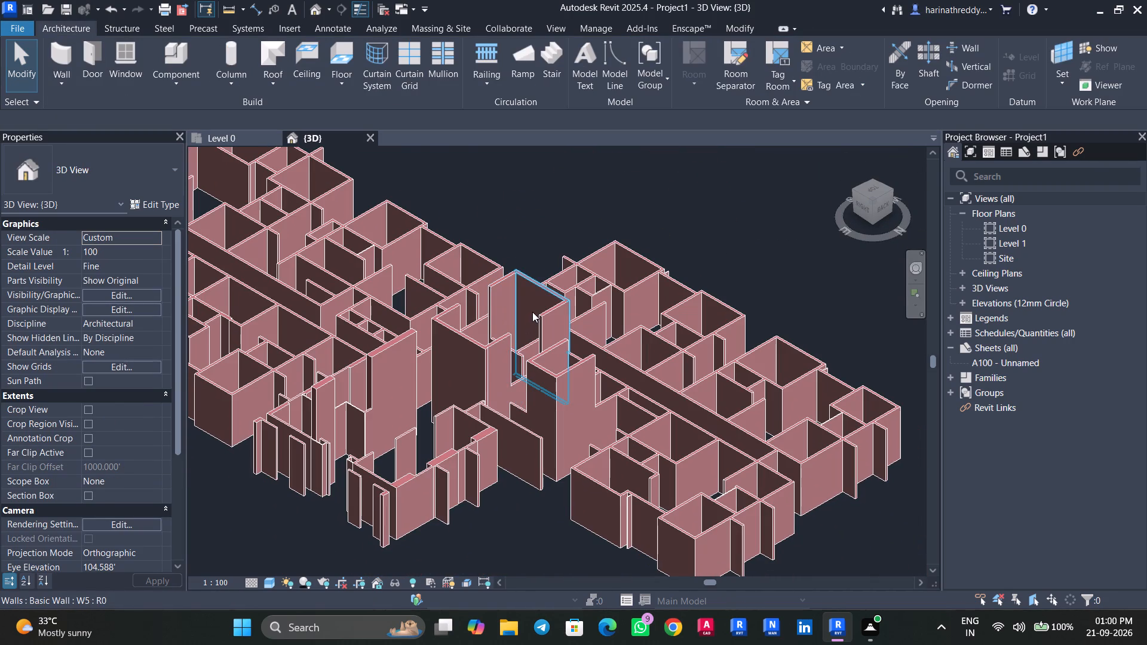
pyautogui.click(875, 188)
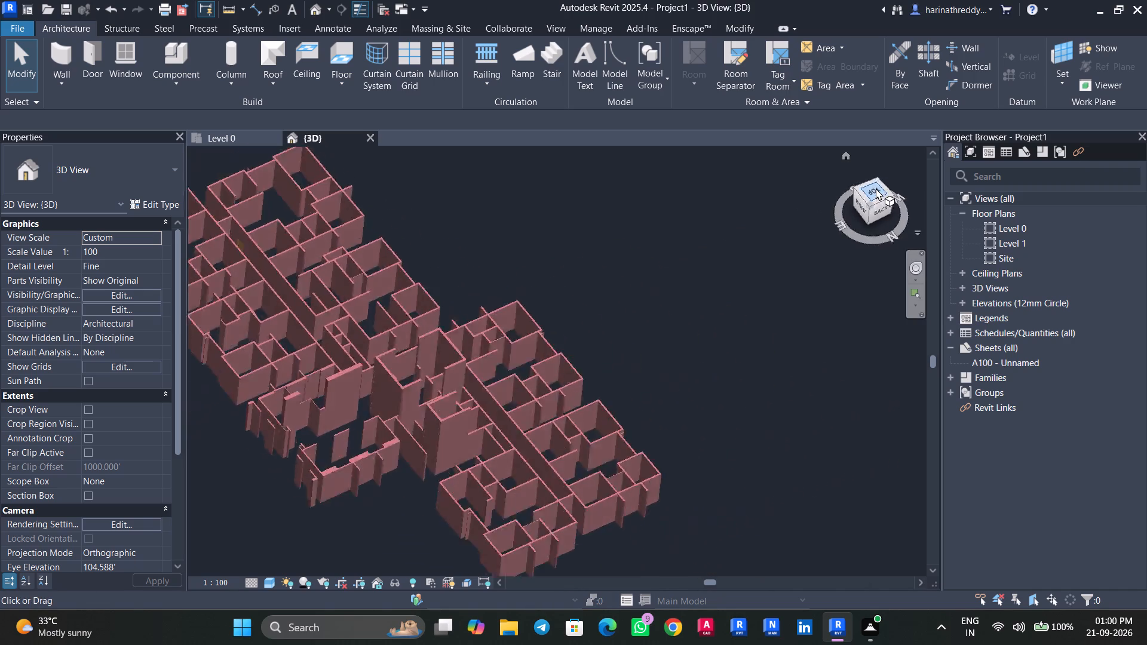
pyautogui.scroll(4, 617, 417)
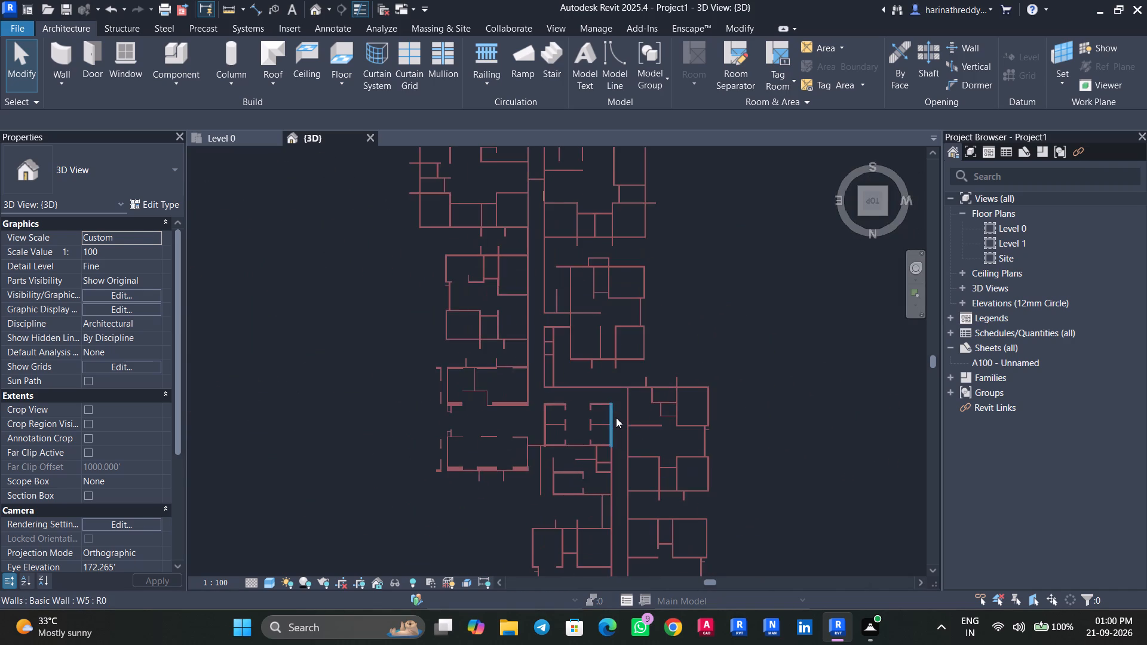
pyautogui.click(616, 417)
pyautogui.write('SA')
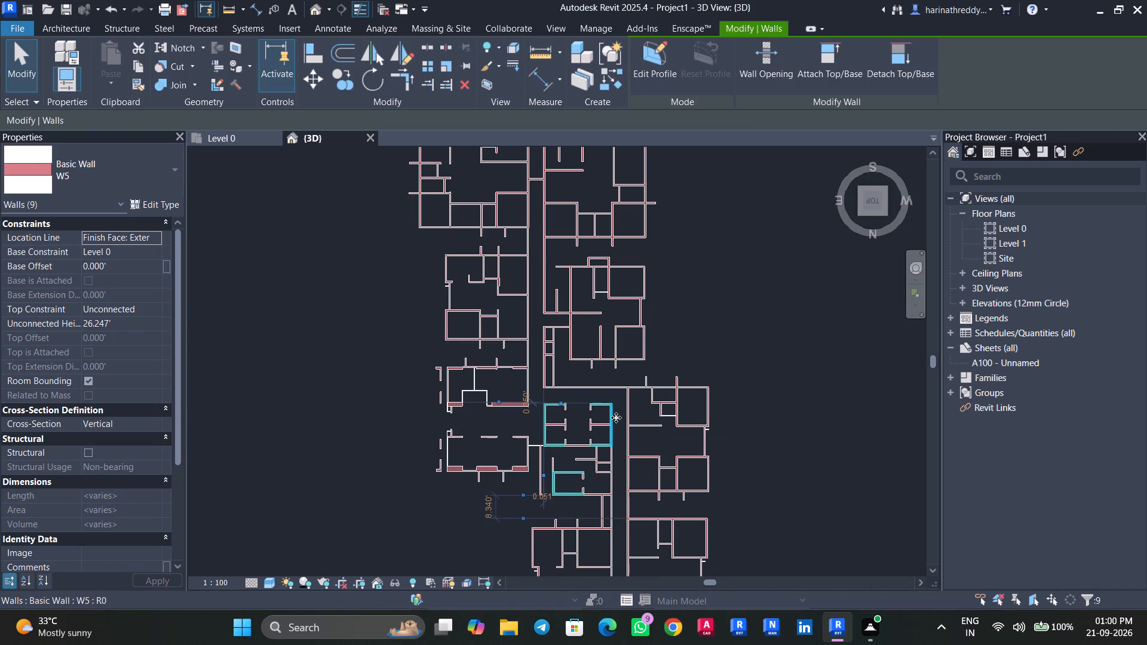
pyautogui.click(158, 311)
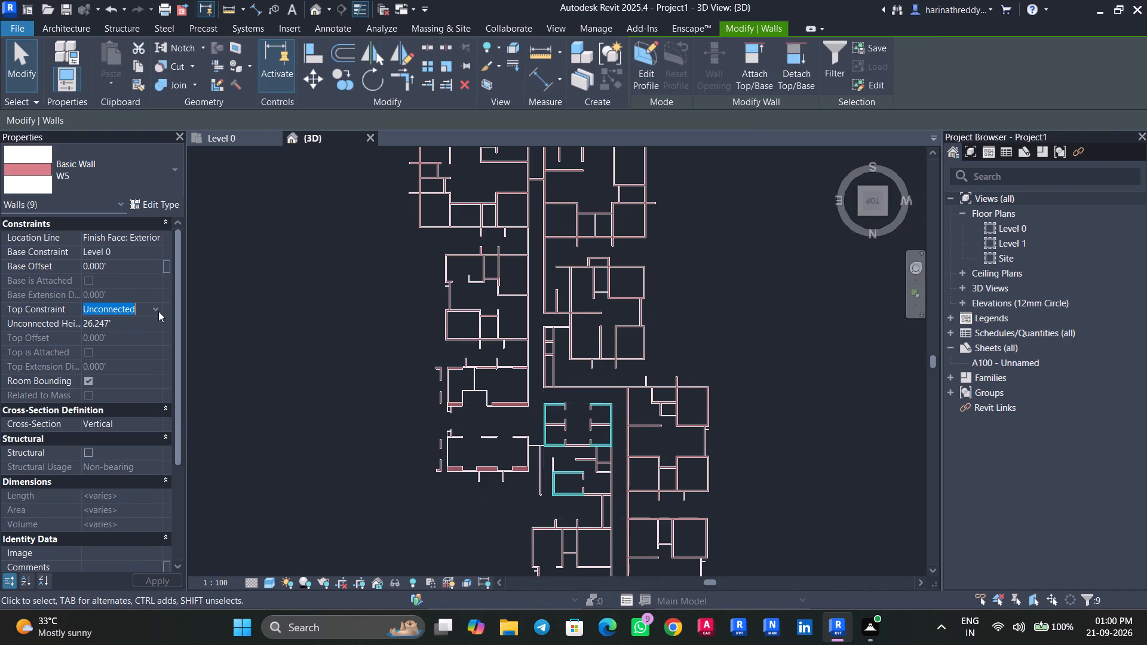
pyautogui.click(158, 342)
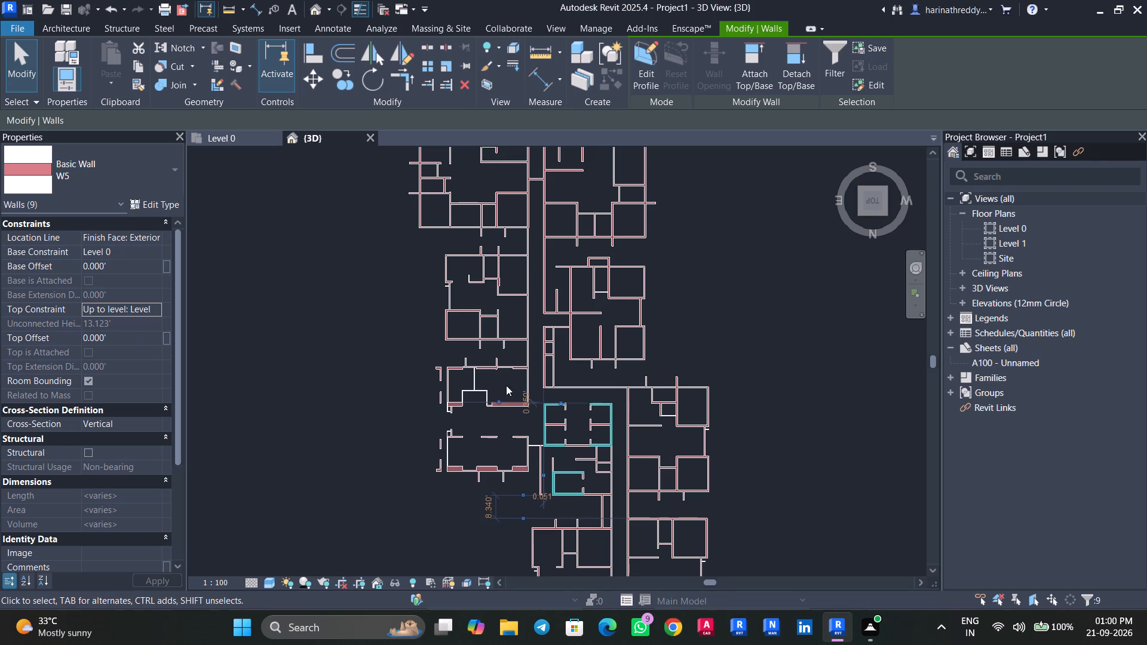
# Examine the wall heights around the lifts and entrance lobby in 3D to find walls taller than the rest.
pyautogui.click(860, 214)
pyautogui.press('Escape')
pyautogui.scroll(-4, 612, 365)
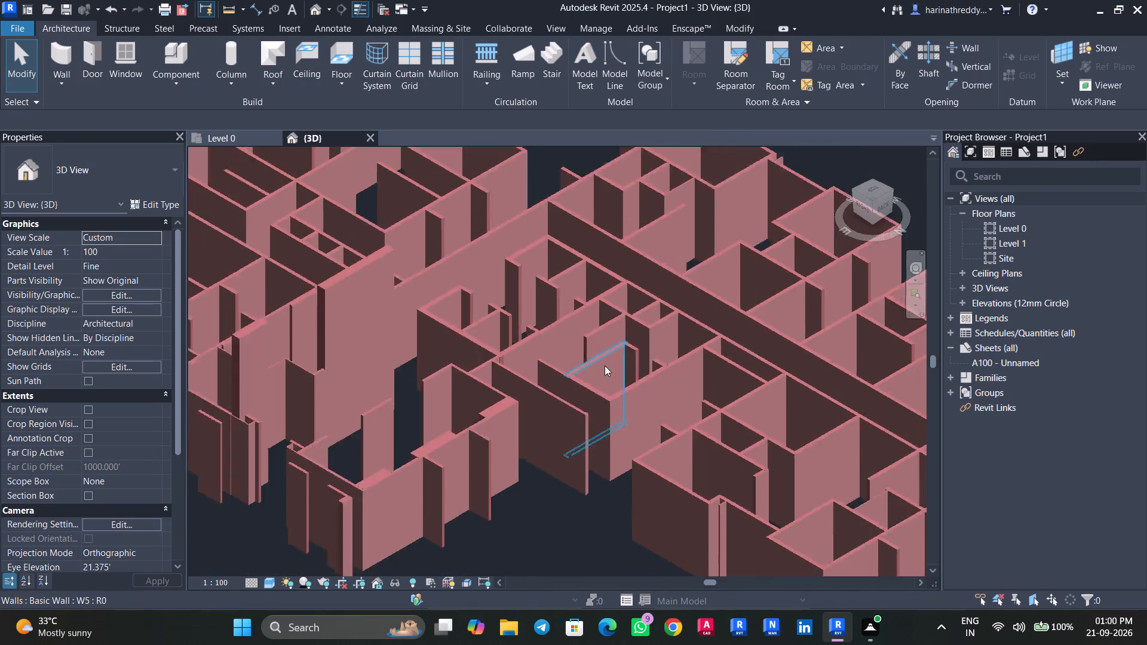
pyautogui.scroll(-7, 605, 365)
pyautogui.scroll(7, 500, 351)
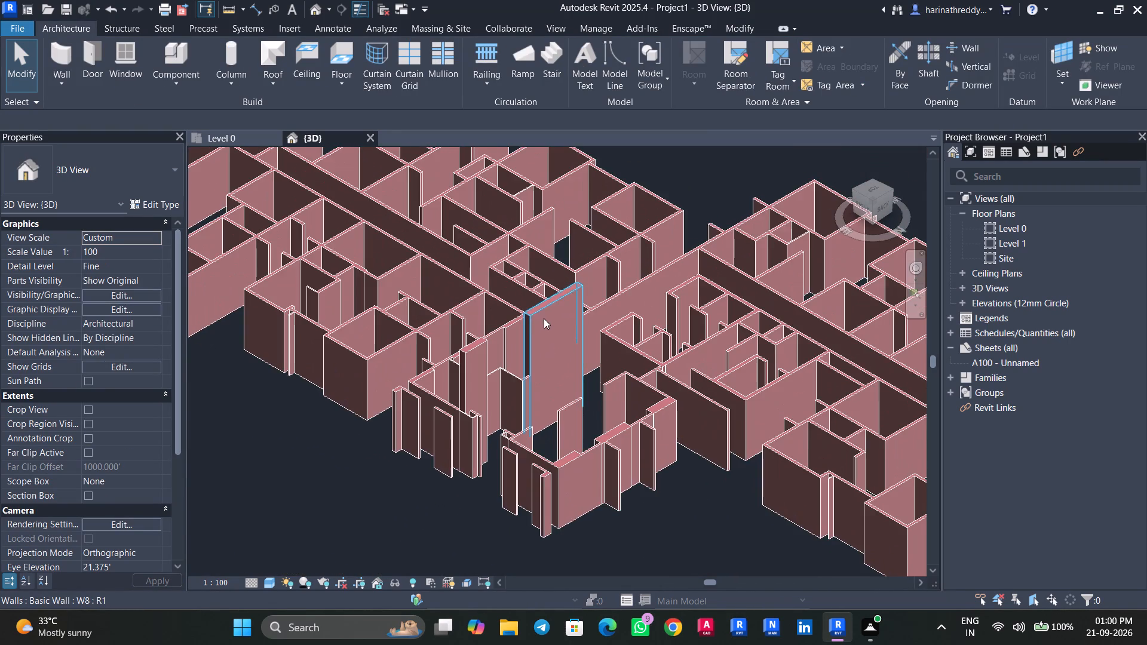
pyautogui.scroll(-1, 533, 325)
pyautogui.moveTo(533, 325); pyautogui.dragTo(576, 365, button='middle')
pyautogui.keyDown('shift'); pyautogui.moveTo(577, 364); pyautogui.dragTo(614, 357, button='middle'); pyautogui.keyUp('shift')
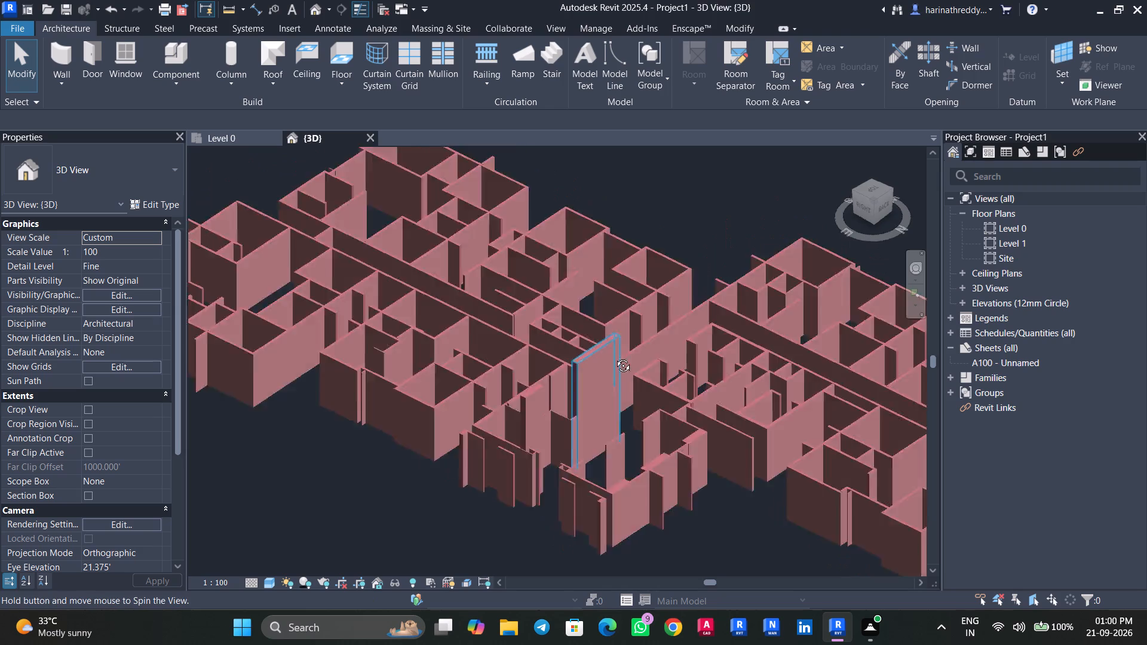
pyautogui.keyDown('shift'); pyautogui.moveTo(614, 357); pyautogui.dragTo(662, 276, button='middle'); pyautogui.keyUp('shift')
pyautogui.keyDown('shift'); pyautogui.scroll(3, 628, 366); pyautogui.keyUp('shift')
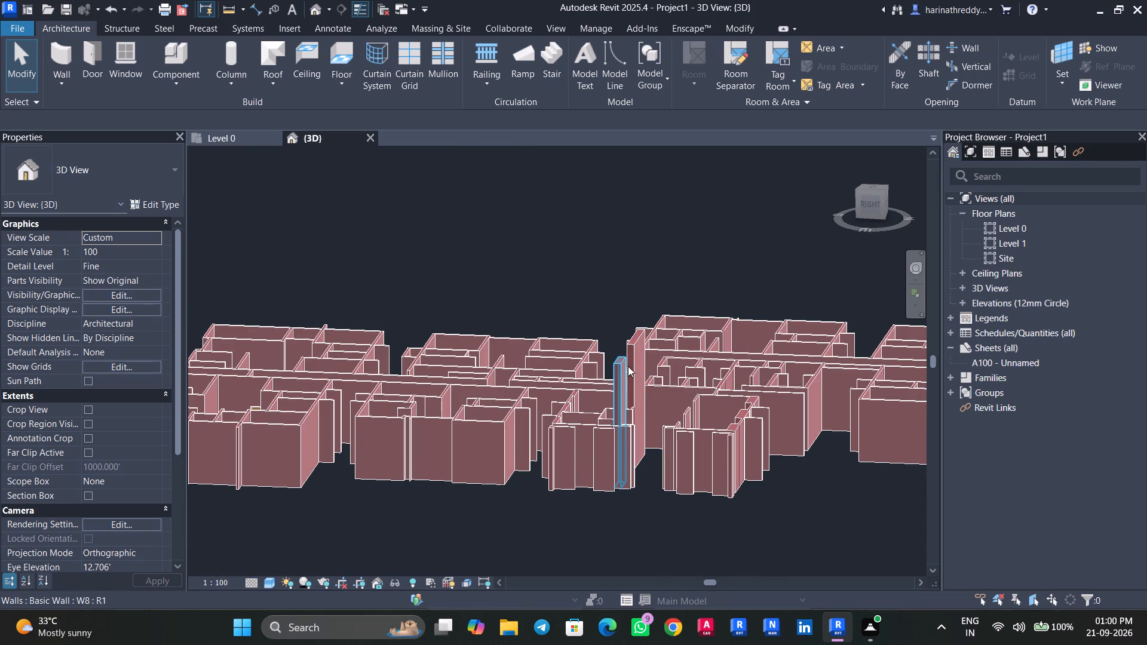
# From the top 3D view, select all W8 wall instances beside the entrance lobby and set their Top Constraint to Up to level: Level 1.
pyautogui.click(867, 186)
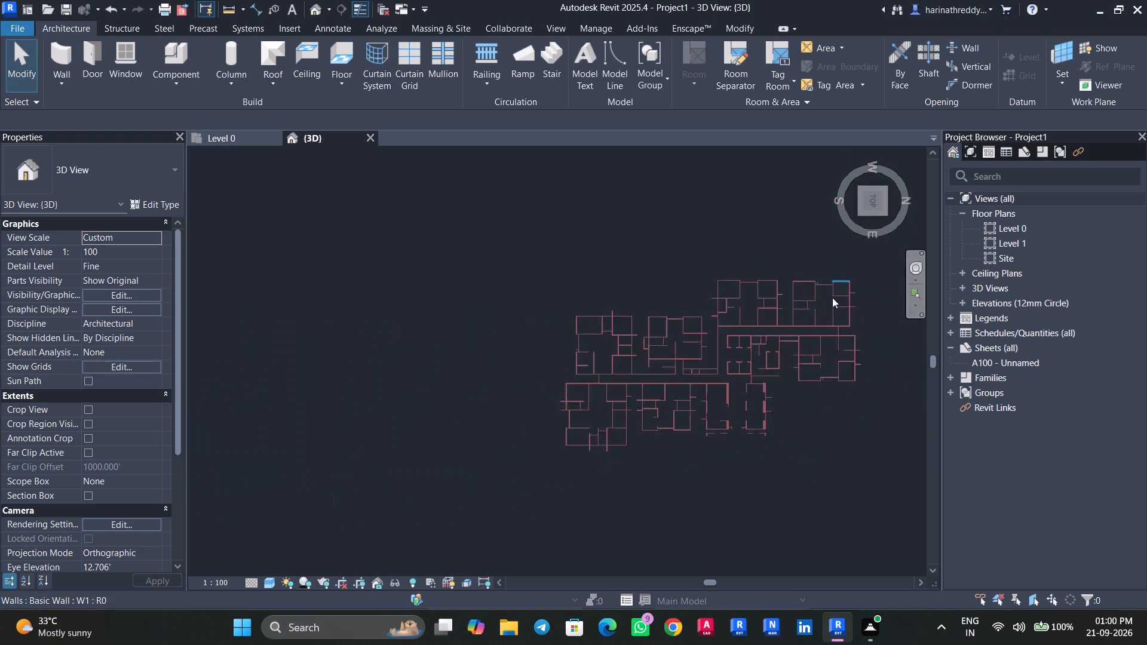
pyautogui.scroll(5, 597, 374)
pyautogui.click(615, 354)
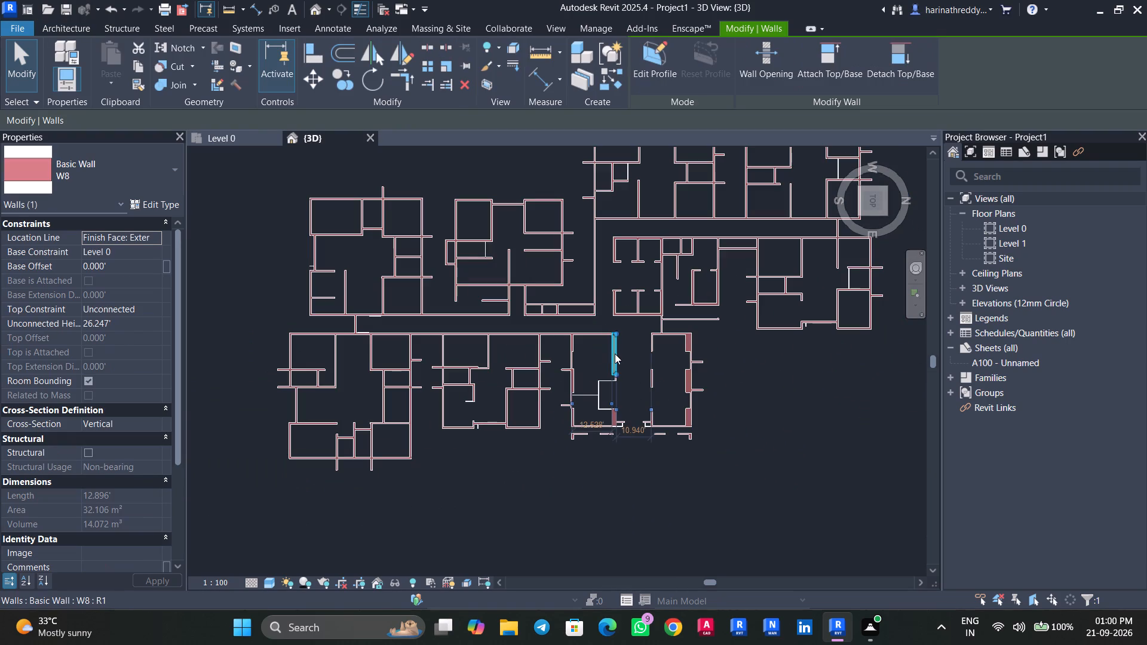
pyautogui.write('SA')
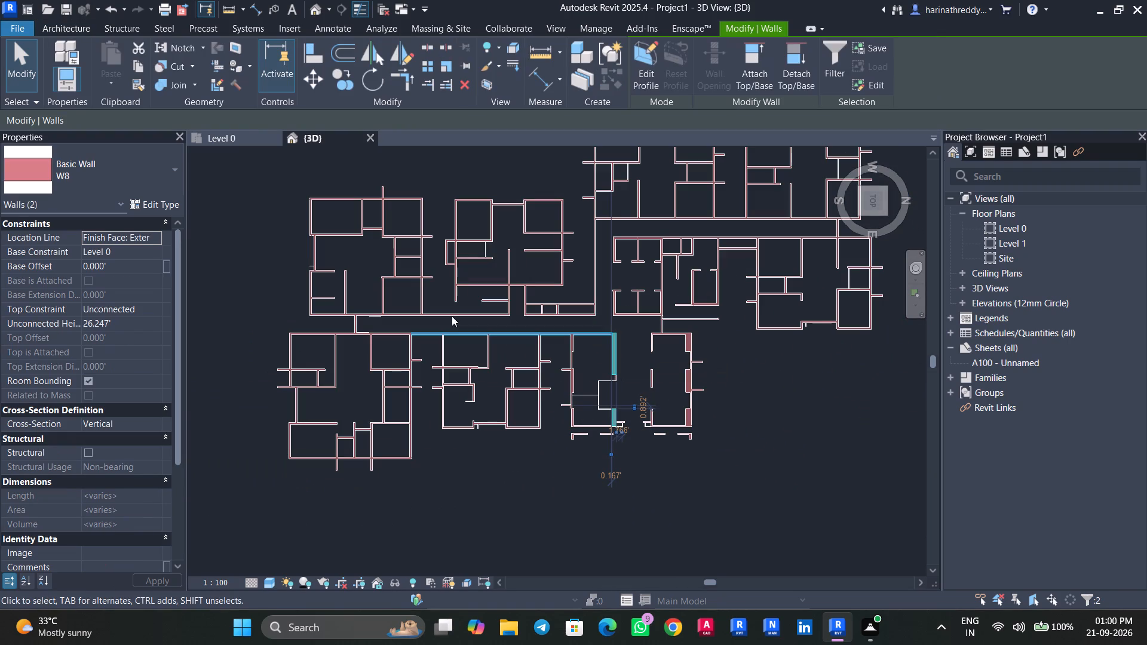
pyautogui.click(158, 312)
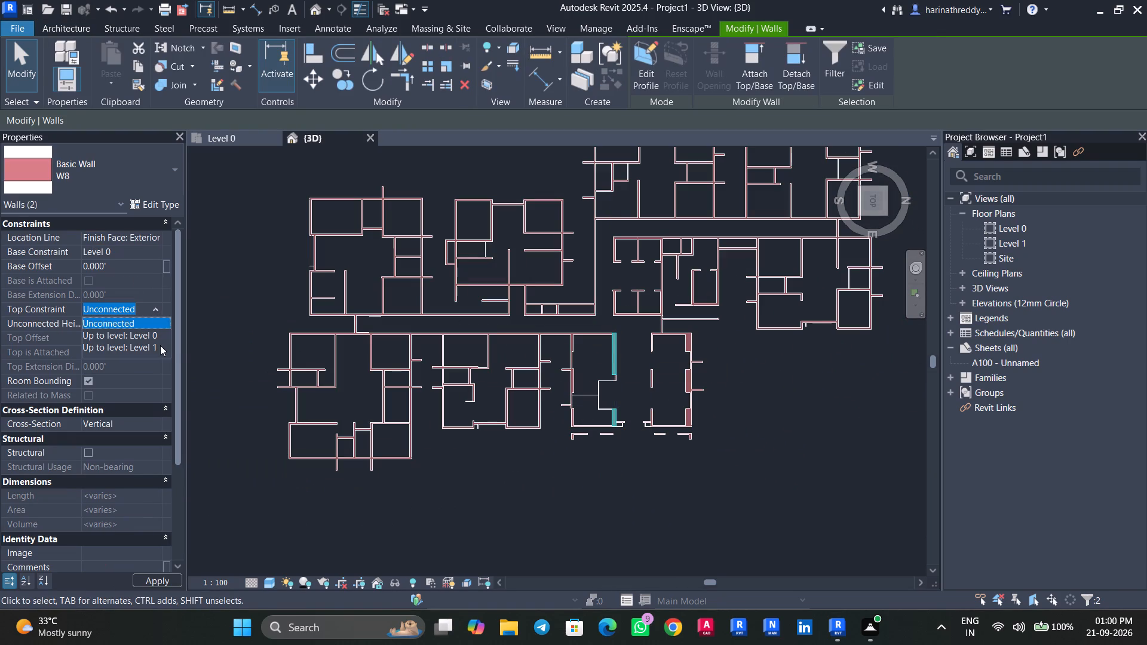
pyautogui.click(160, 345)
# Examine the wall heights across the whole building and the placed flat entrance doors in the 3D view.
pyautogui.click(887, 212)
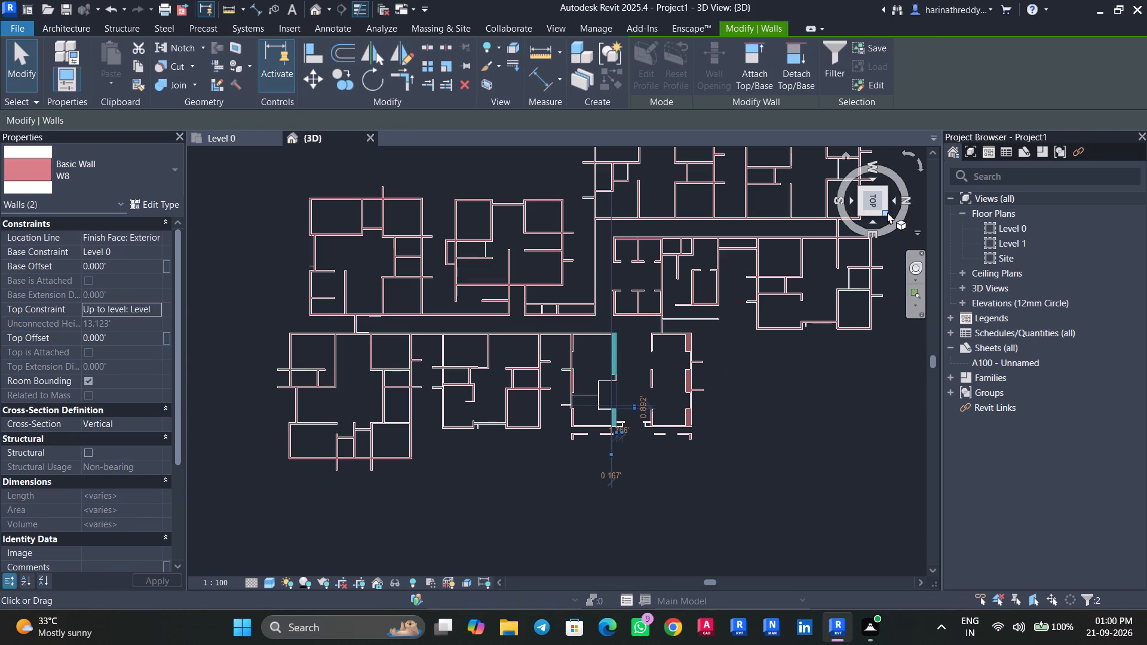
pyautogui.scroll(-11, 775, 306)
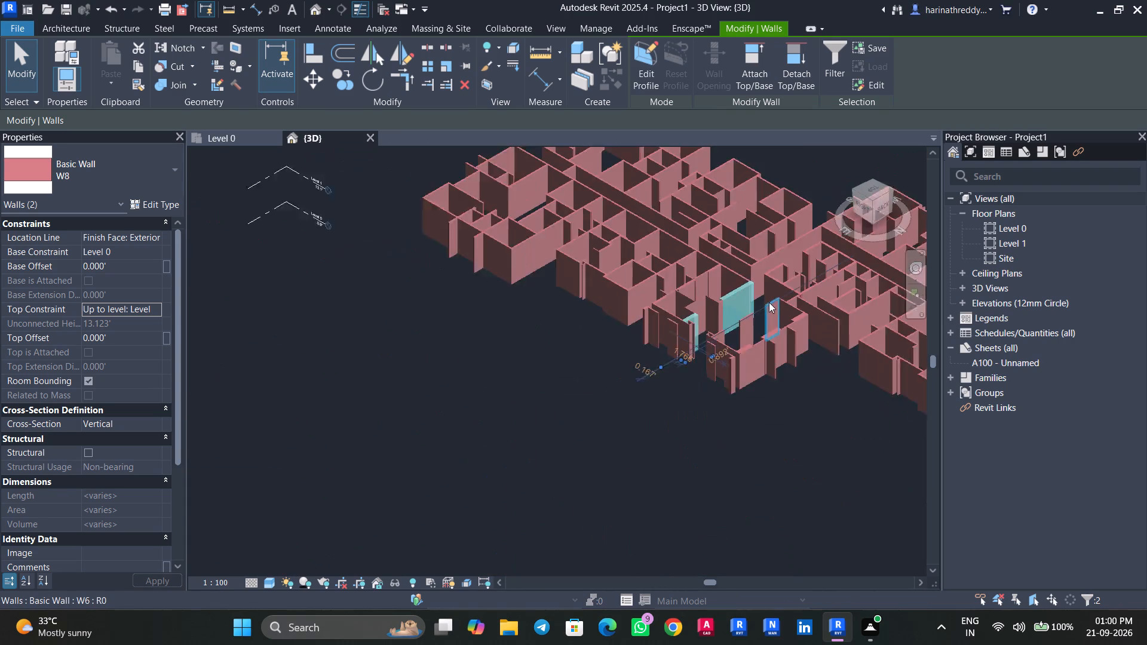
pyautogui.scroll(-1, 769, 302)
pyautogui.moveTo(769, 302); pyautogui.dragTo(465, 302, button='middle')
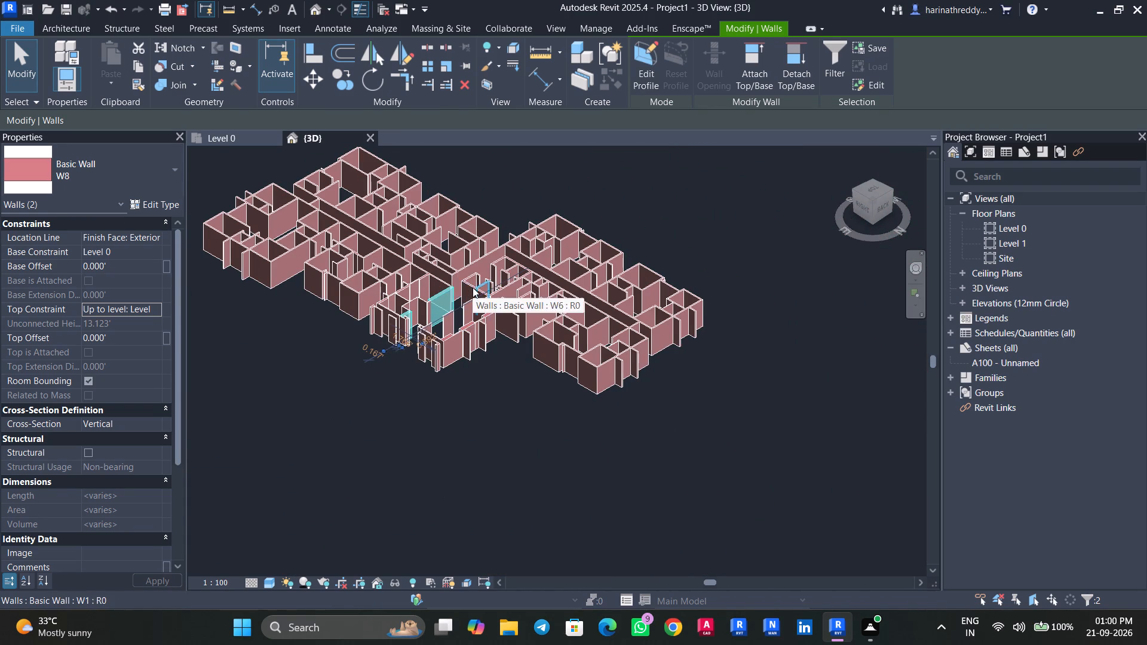
pyautogui.keyDown('shift'); pyautogui.moveTo(473, 287); pyautogui.dragTo(645, 207, button='middle'); pyautogui.keyUp('shift')
pyautogui.keyDown('shift'); pyautogui.moveTo(487, 296); pyautogui.dragTo(645, 247, button='middle'); pyautogui.keyUp('shift')
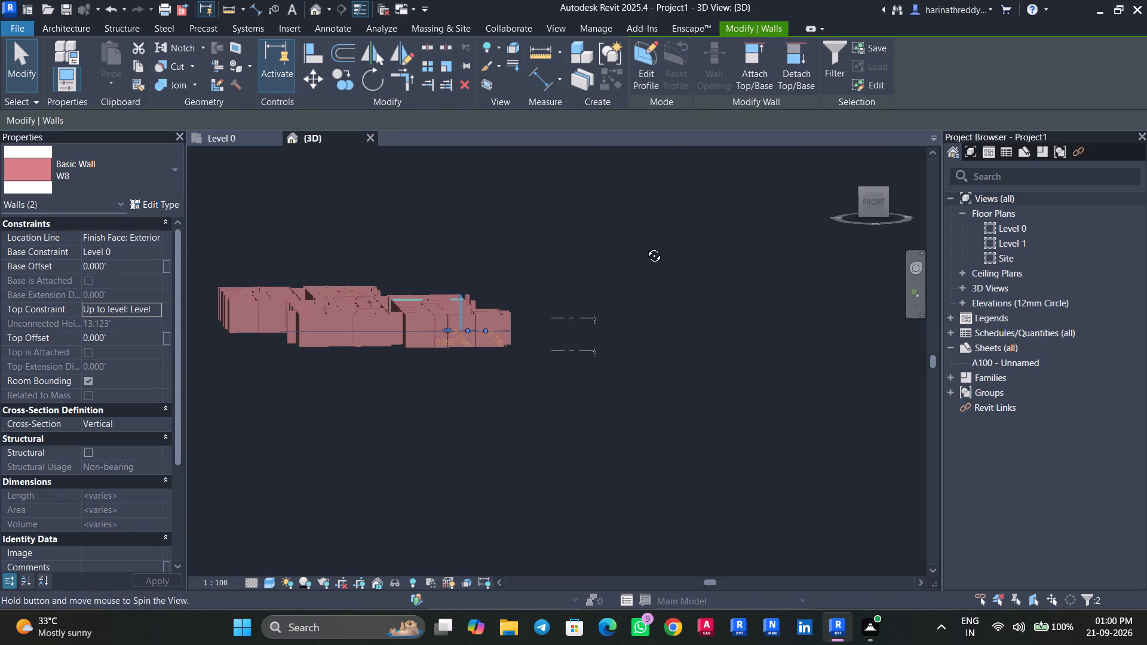
pyautogui.keyDown('shift'); pyautogui.moveTo(645, 247); pyautogui.dragTo(456, 354, button='middle'); pyautogui.keyUp('shift')
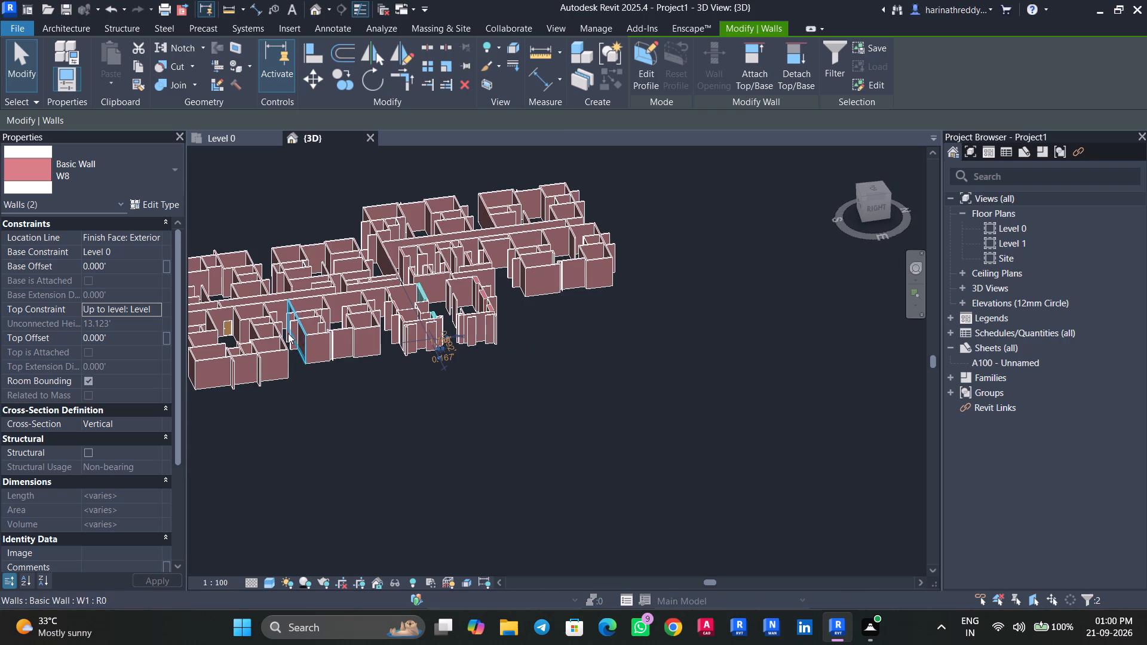
pyautogui.scroll(16, 220, 331)
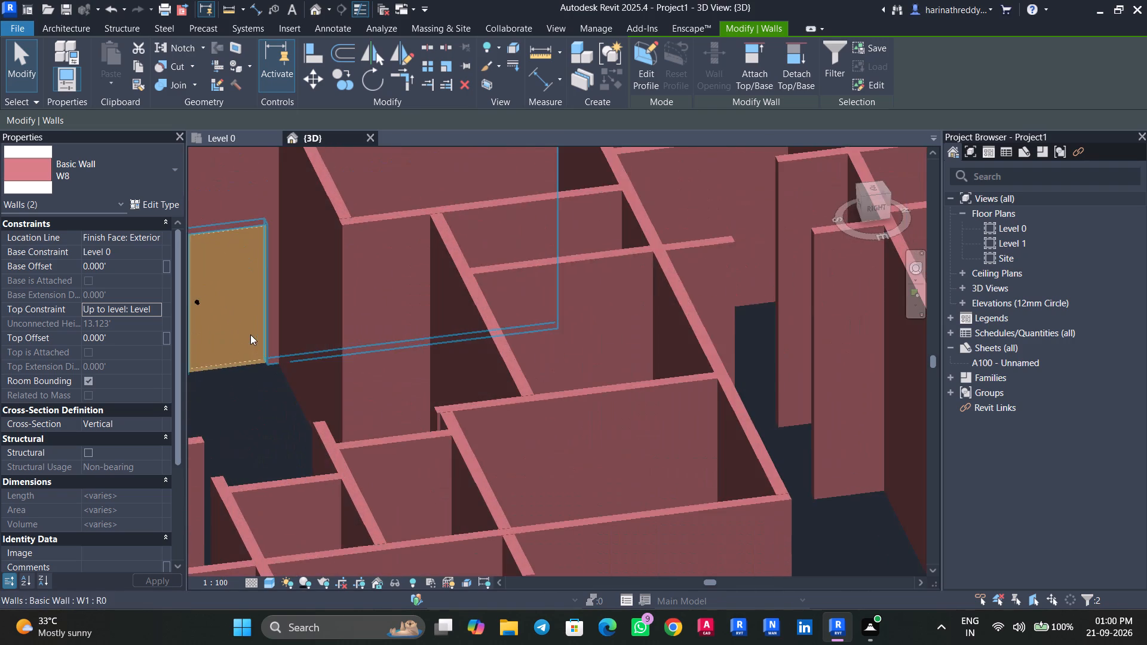
pyautogui.moveTo(241, 333); pyautogui.dragTo(373, 298, button='middle')
pyautogui.scroll(-3, 373, 297)
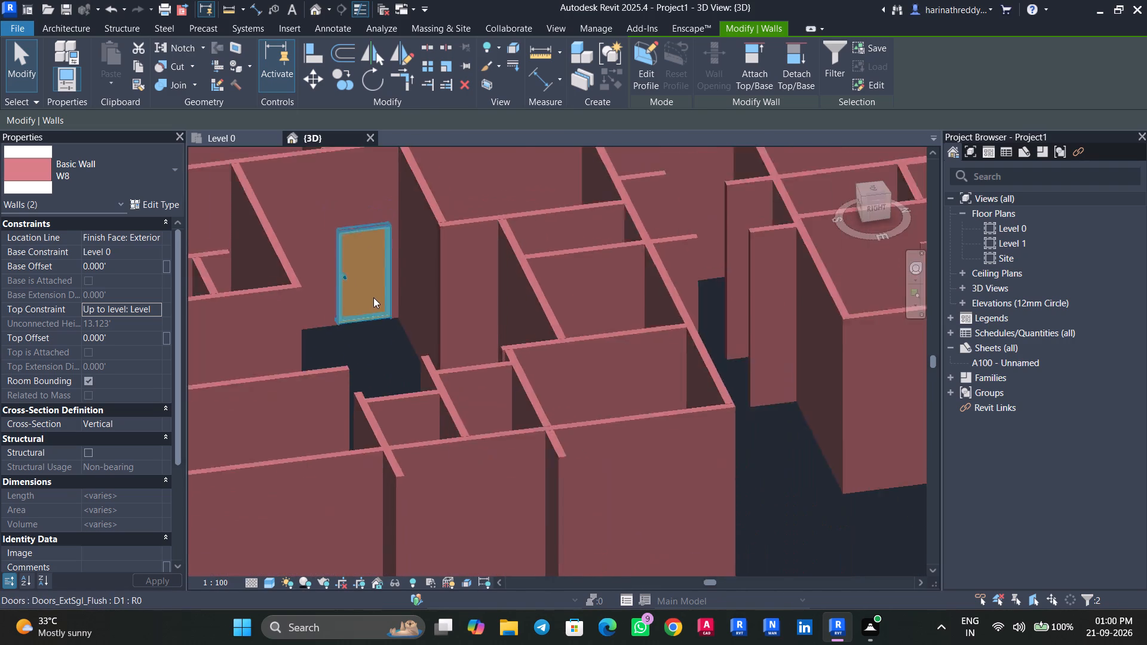
pyautogui.scroll(-4, 373, 297)
pyautogui.keyDown('shift'); pyautogui.moveTo(373, 297); pyautogui.dragTo(457, 361, button='middle'); pyautogui.keyUp('shift')
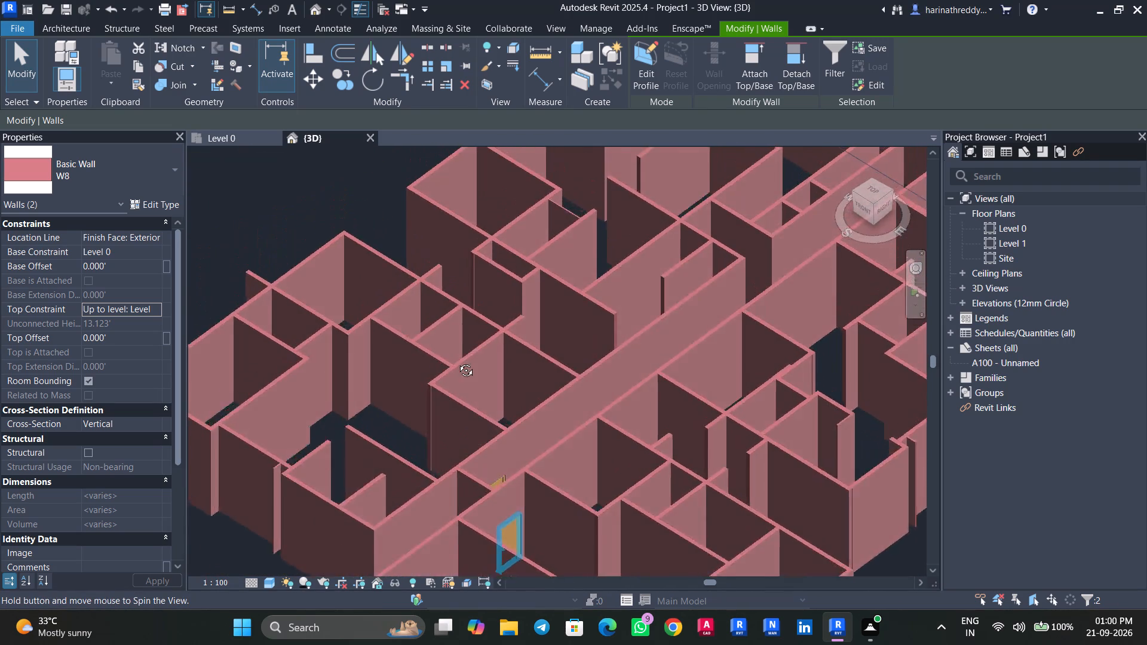
pyautogui.keyDown('shift'); pyautogui.moveTo(457, 361); pyautogui.dragTo(437, 394, button='middle'); pyautogui.keyUp('shift')
pyautogui.scroll(-1, 437, 391)
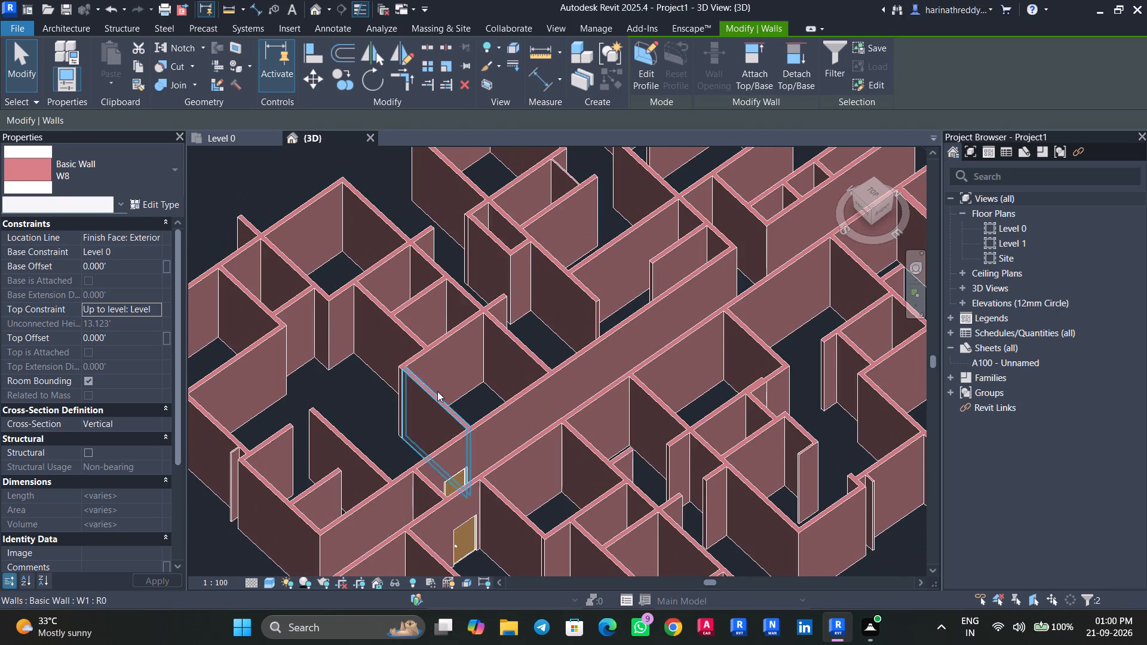
pyautogui.scroll(-4, 437, 391)
pyautogui.click(824, 540)
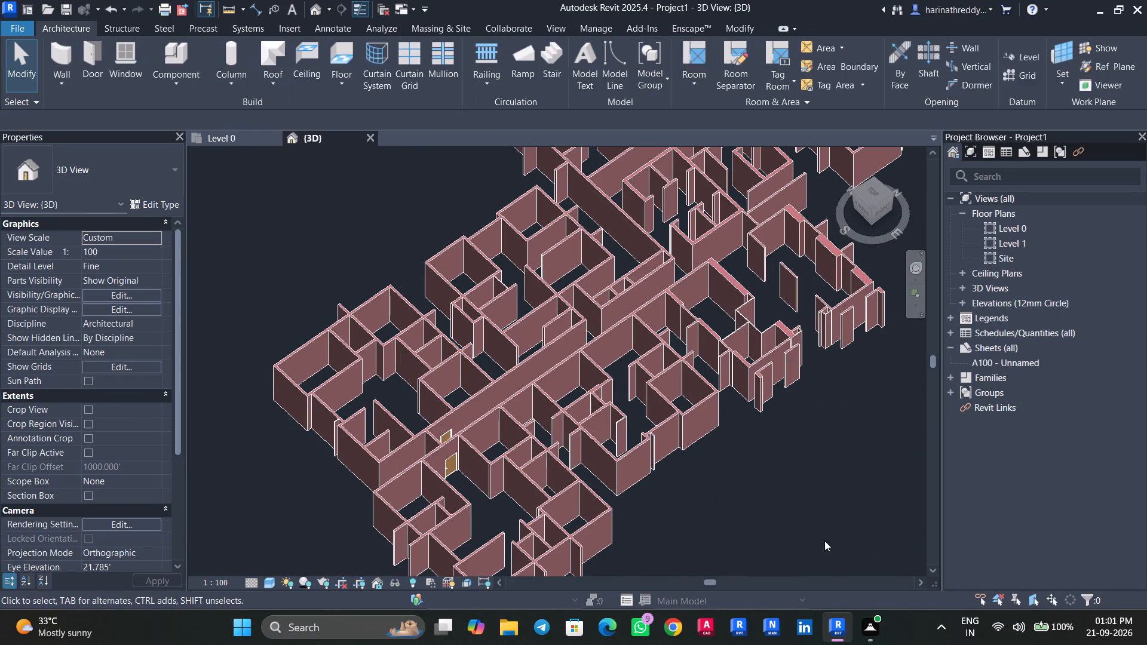
pyautogui.moveTo(809, 486); pyautogui.dragTo(752, 446, button='middle')
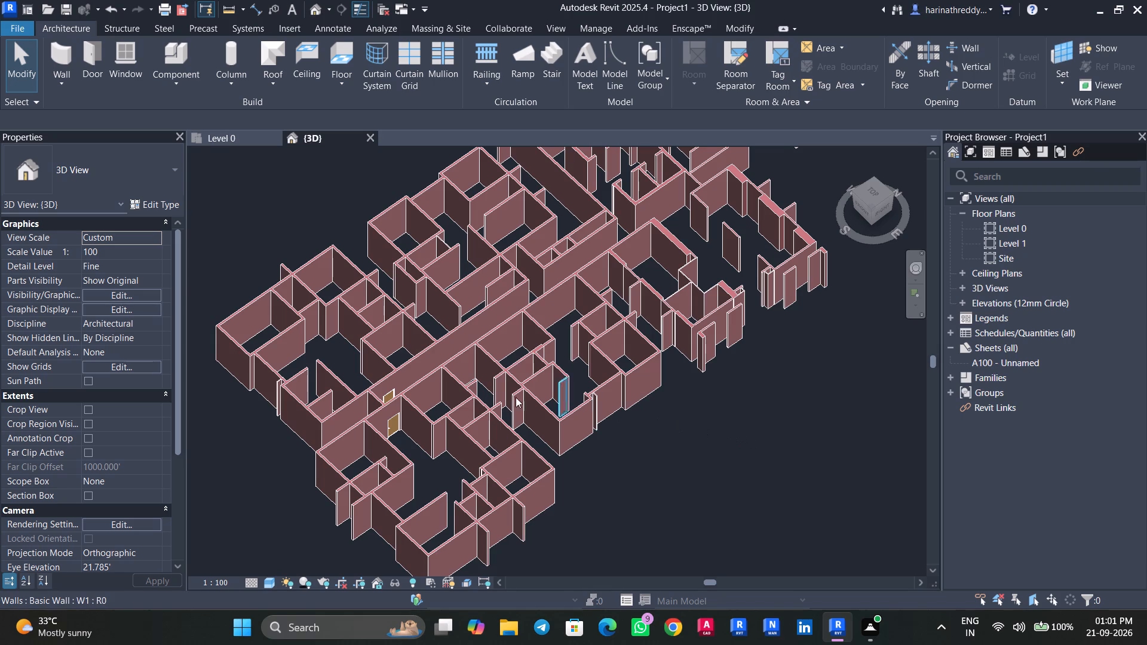
# On the Level 0 plan, duplicate the Doors_ExtSgl_Flush D1 door type as D2 and set its Rough Width to 3'.
pyautogui.click(237, 140)
pyautogui.moveTo(299, 317); pyautogui.dragTo(408, 329, button='middle')
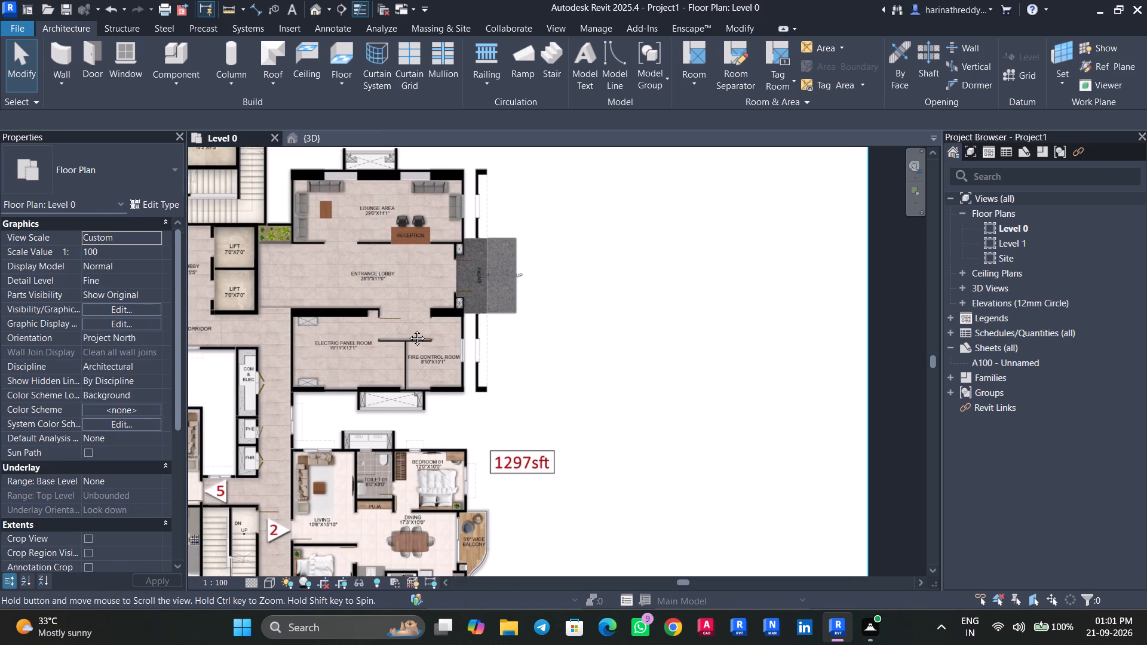
pyautogui.moveTo(408, 329); pyautogui.dragTo(549, 255, button='middle')
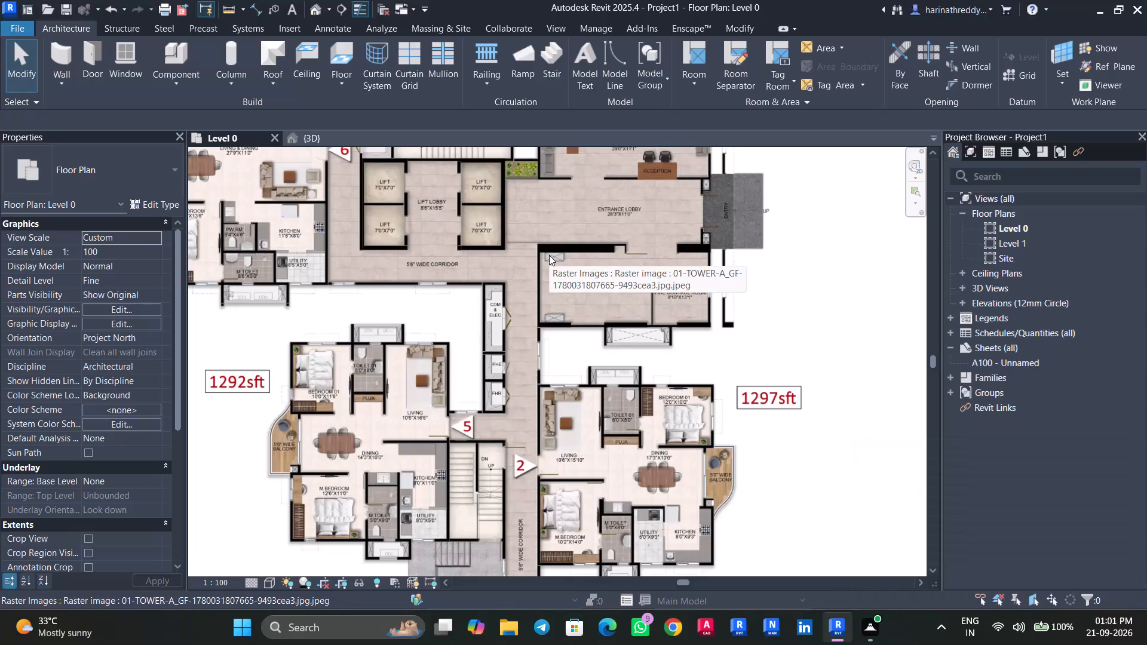
pyautogui.write('DR')
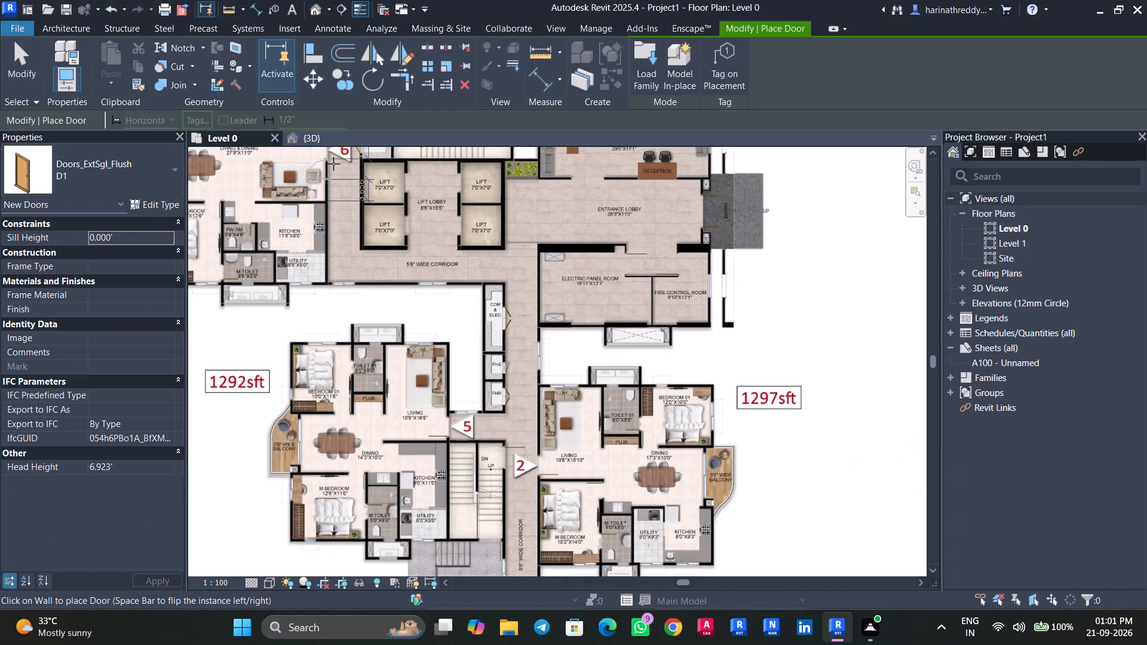
pyautogui.click(148, 202)
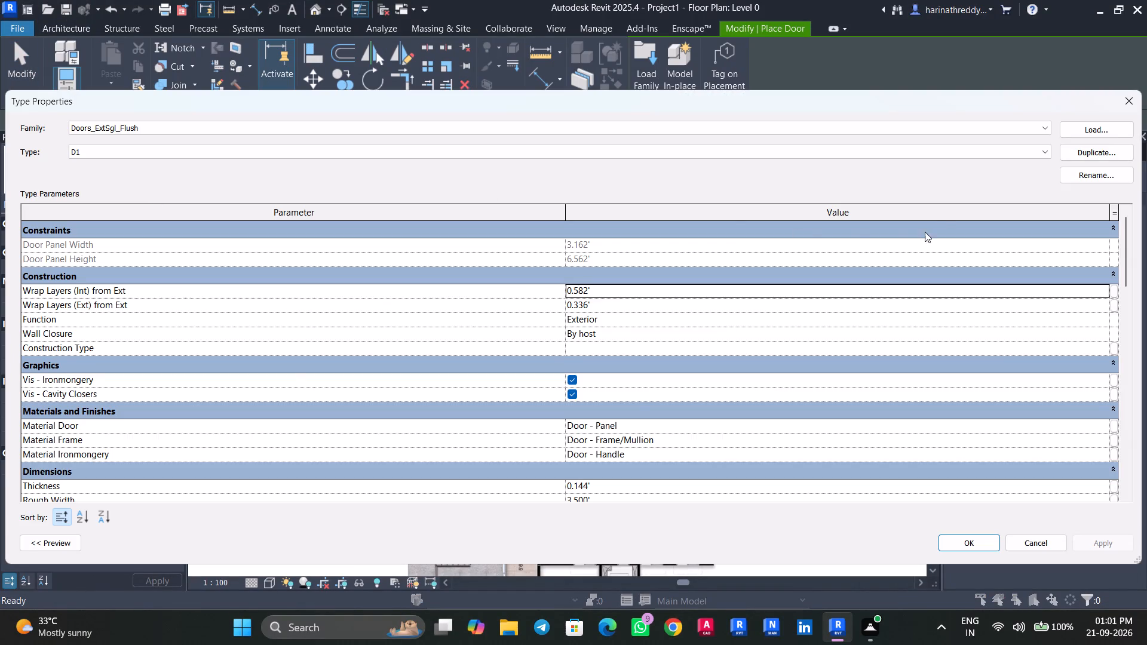
pyautogui.click(1063, 154)
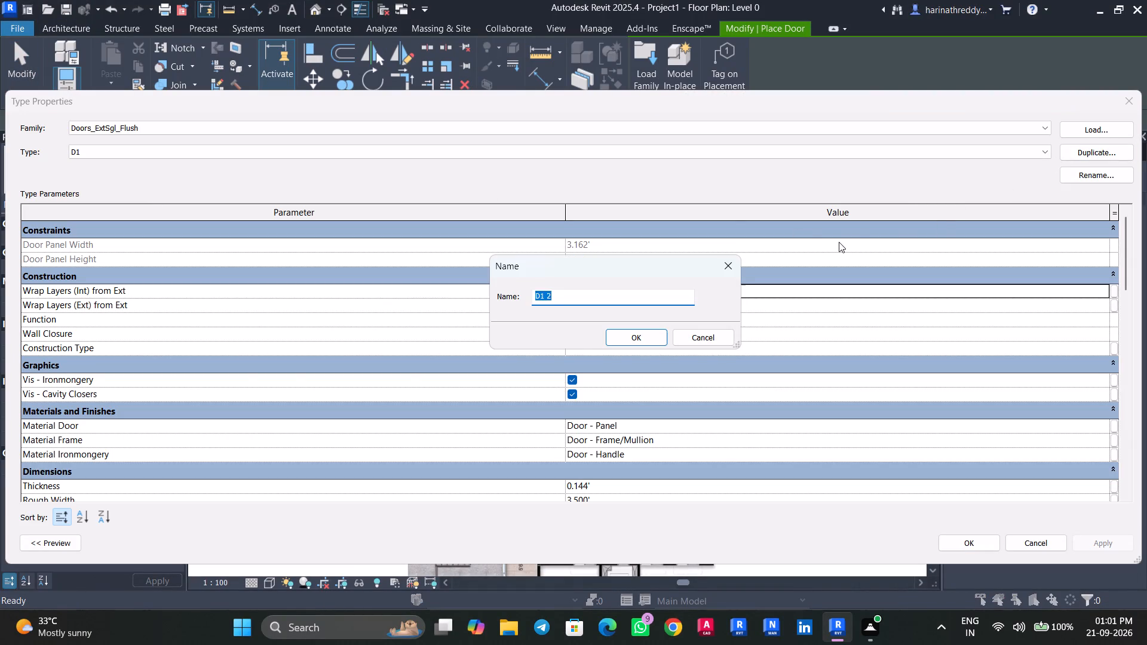
pyautogui.write('D2')
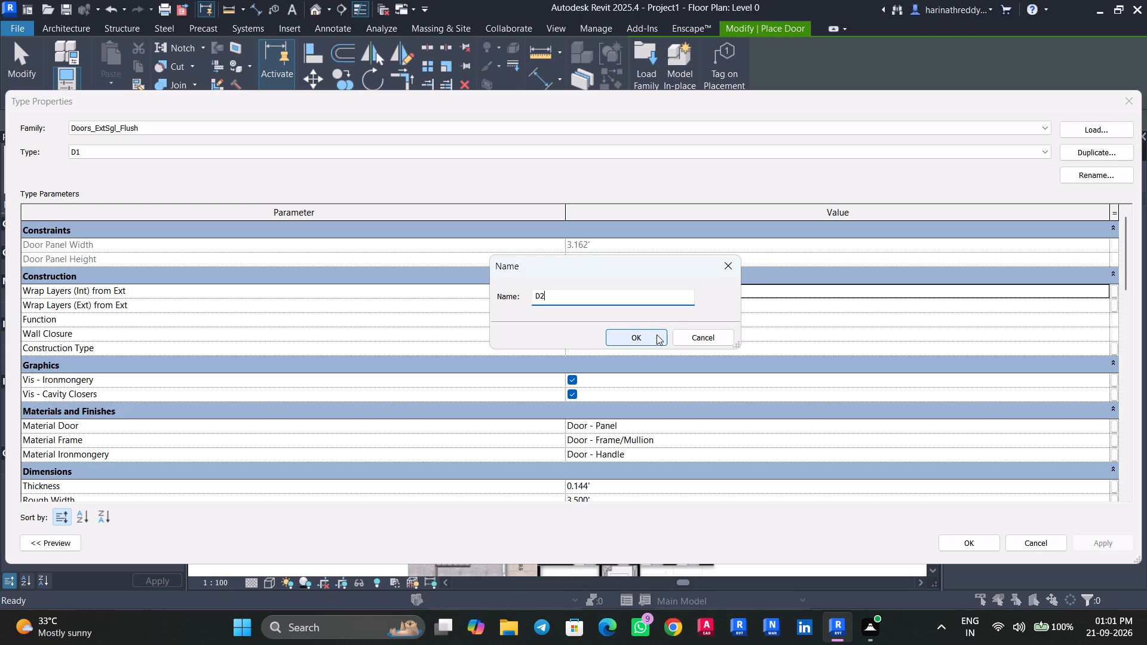
pyautogui.click(657, 334)
pyautogui.scroll(-2, 642, 388)
pyautogui.tripleClick(624, 432)
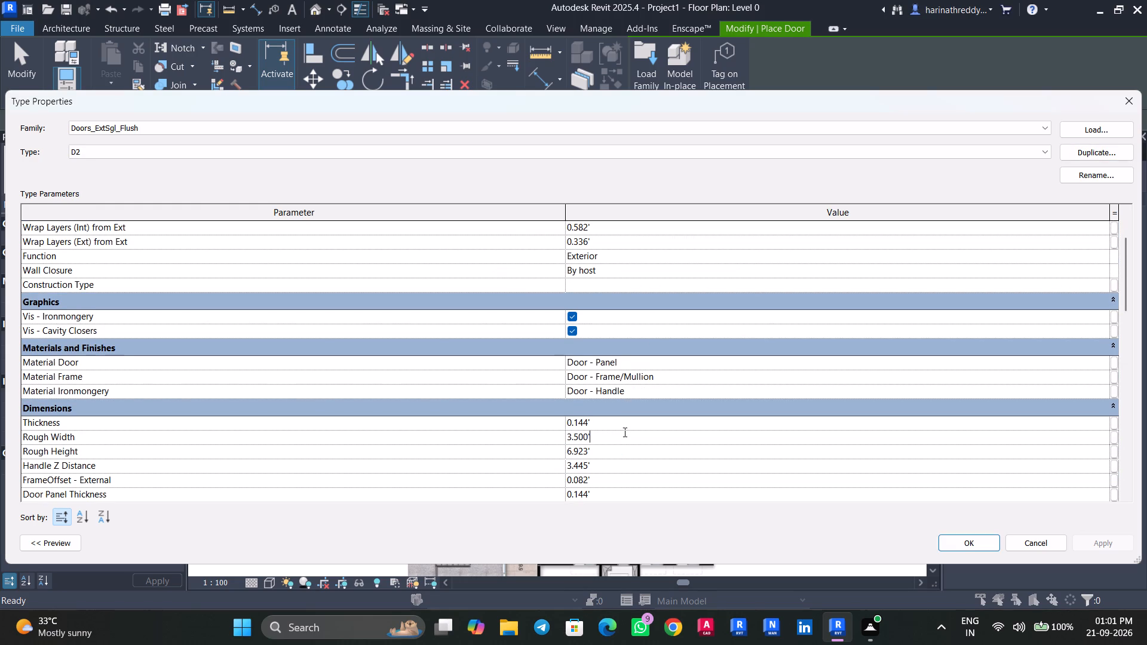
pyautogui.press('3')
pyautogui.press("'")
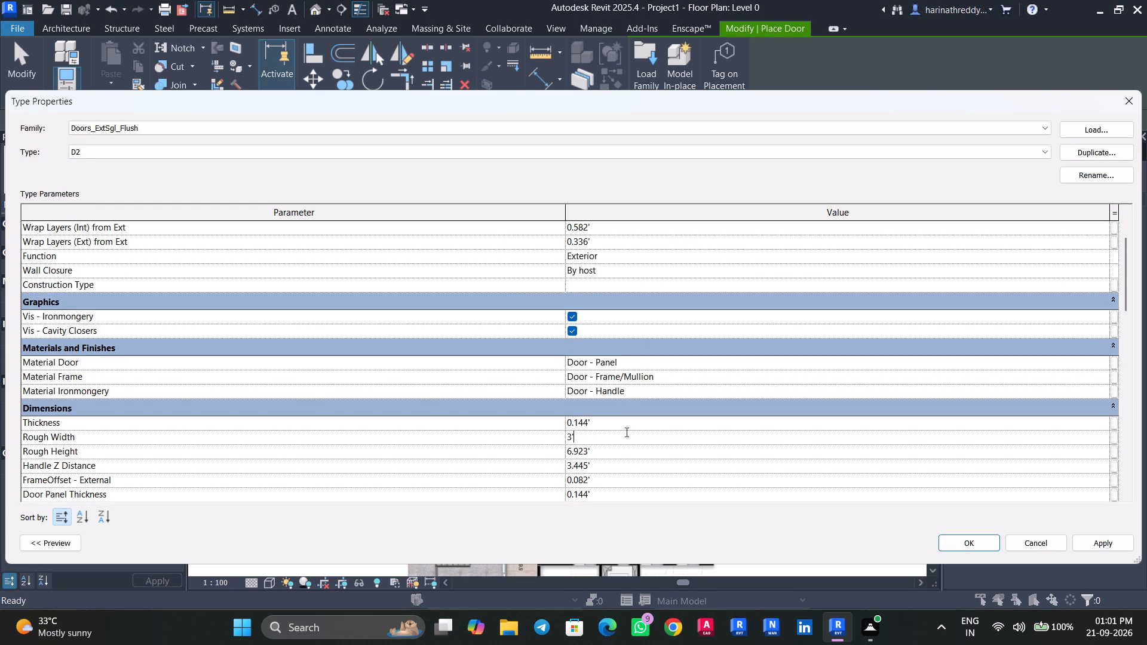
pyautogui.press('Return')
pyautogui.click(1113, 548)
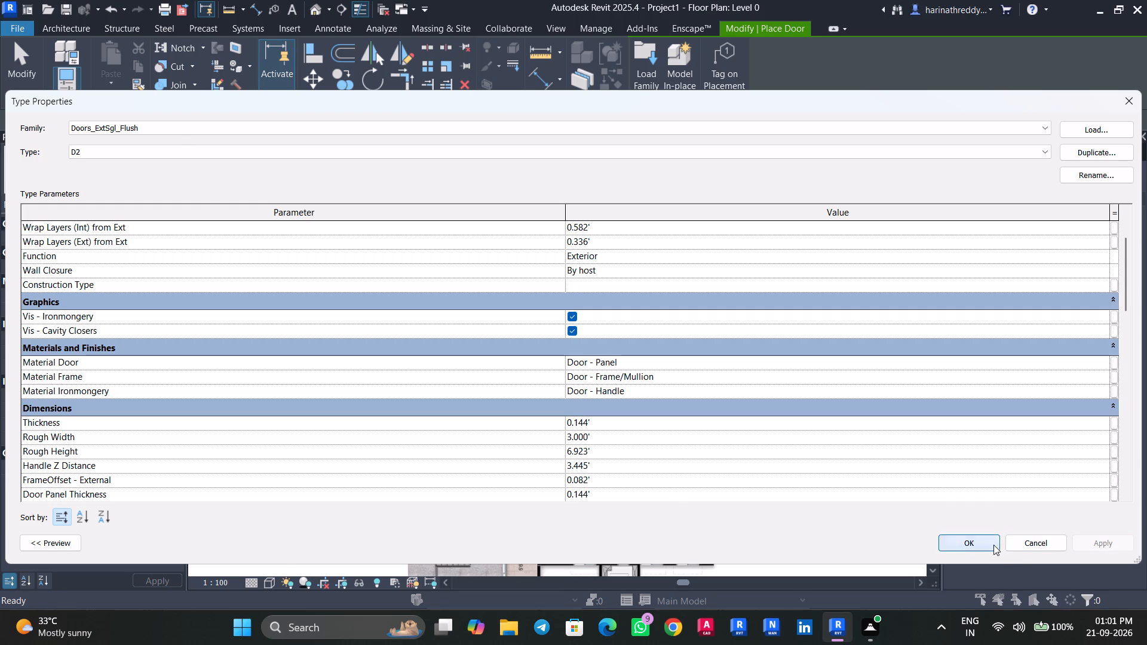
pyautogui.click(993, 545)
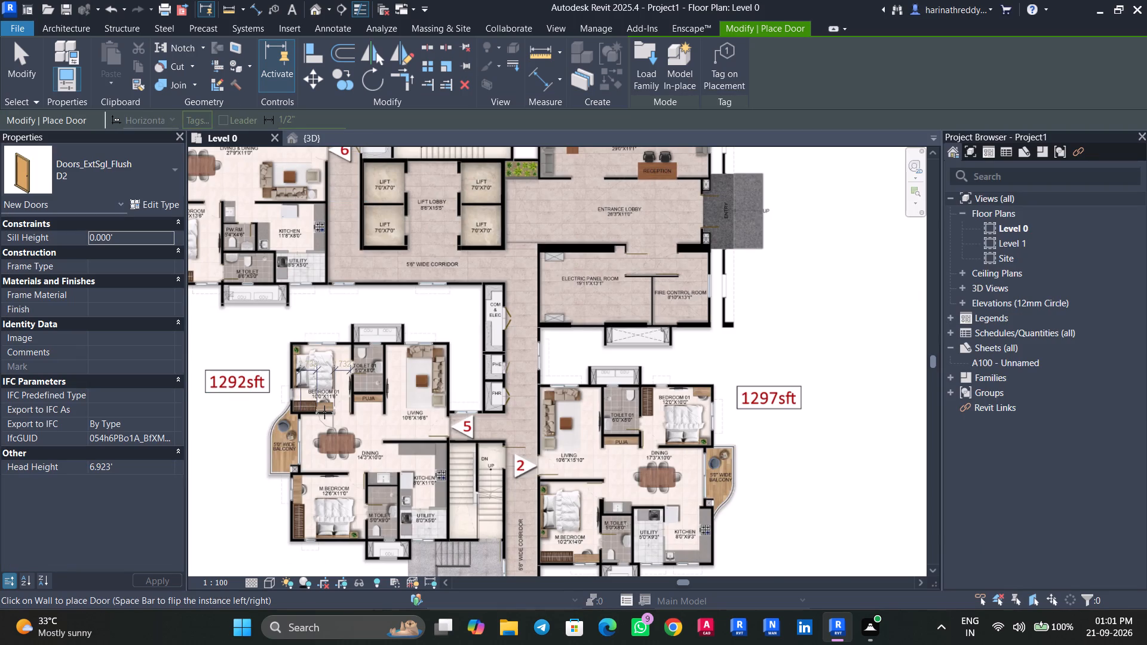
# Place a D2 door in the master bedroom entrance opening of the 1819 sft flat, swinging into the bedroom.
pyautogui.scroll(5, 324, 412)
pyautogui.moveTo(324, 412); pyautogui.dragTo(333, 95, button='middle')
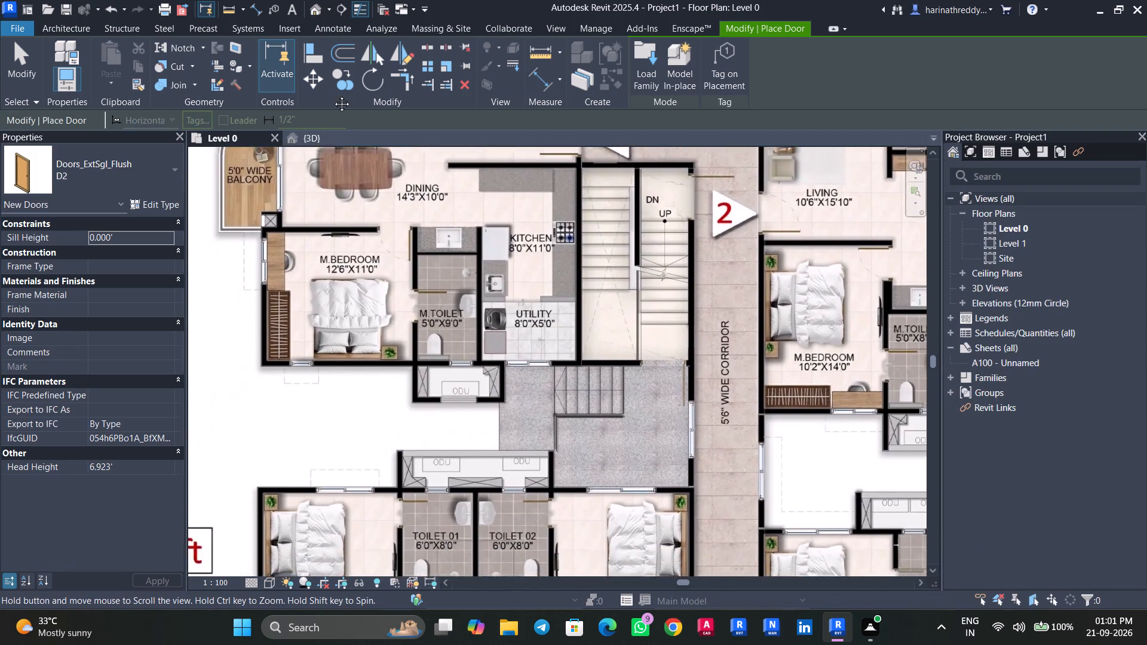
pyautogui.moveTo(333, 95); pyautogui.dragTo(334, 90, button='middle')
pyautogui.scroll(-6, 460, 257)
pyautogui.scroll(2, 508, 435)
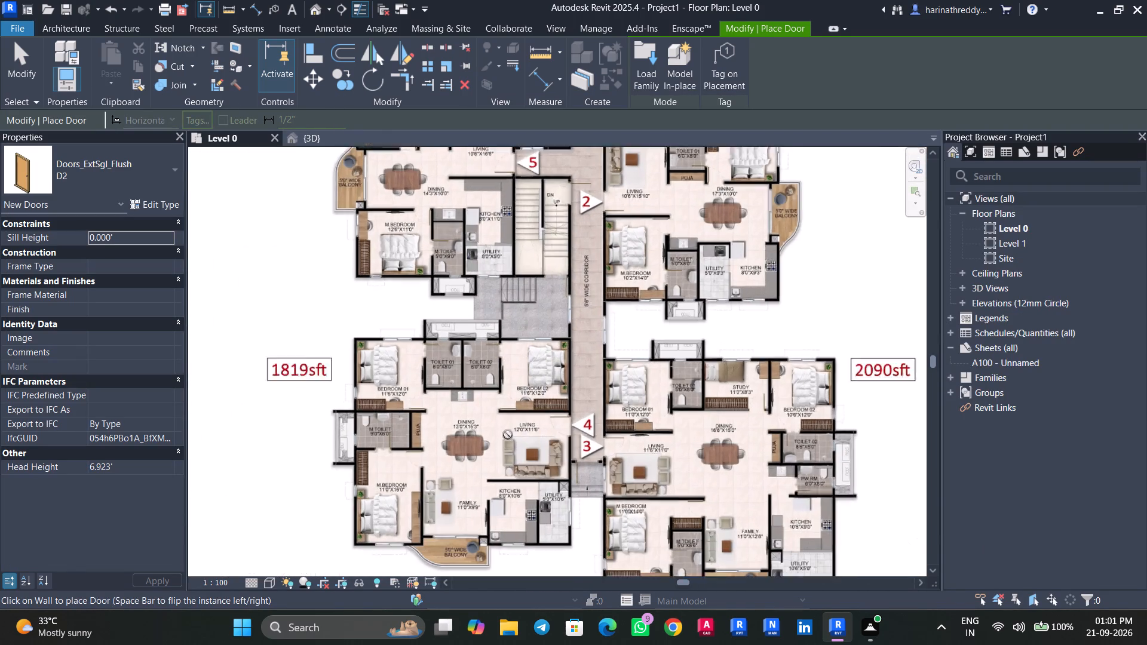
pyautogui.scroll(4, 508, 435)
pyautogui.moveTo(508, 435); pyautogui.dragTo(520, 262, button='middle')
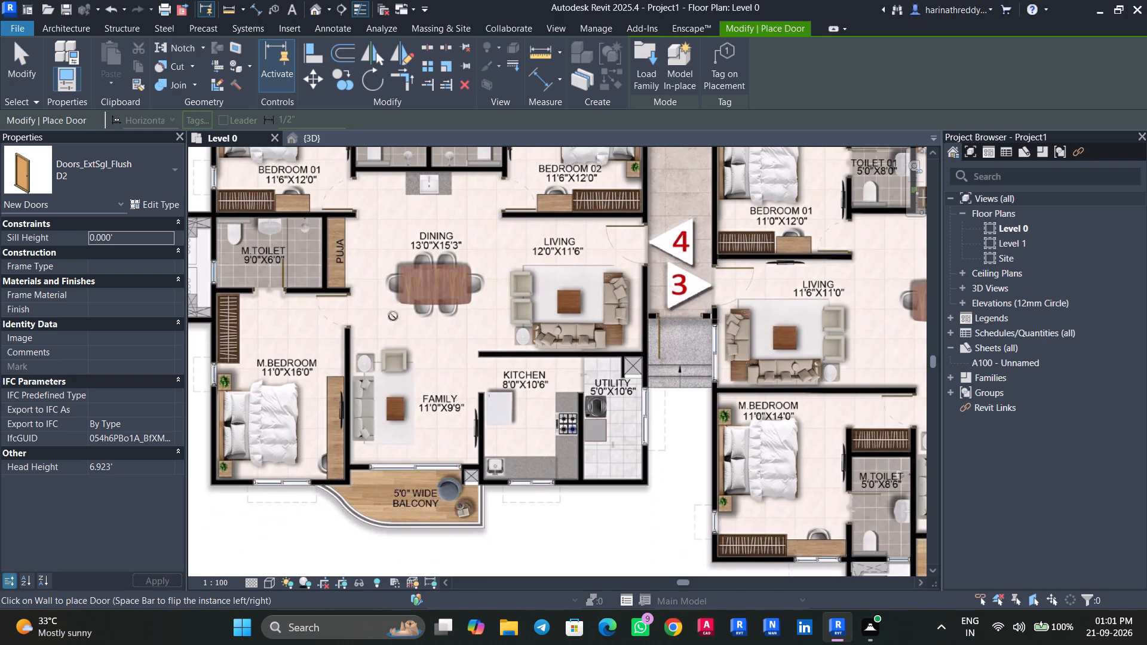
pyautogui.press('space')
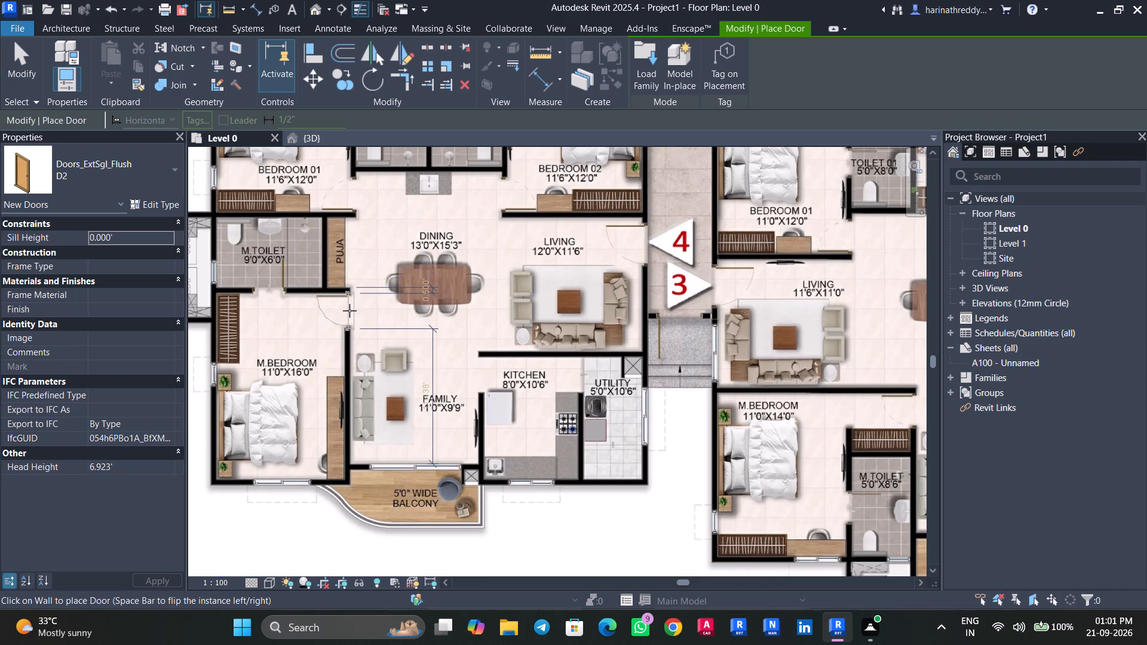
pyautogui.scroll(4, 349, 311)
pyautogui.click(349, 311)
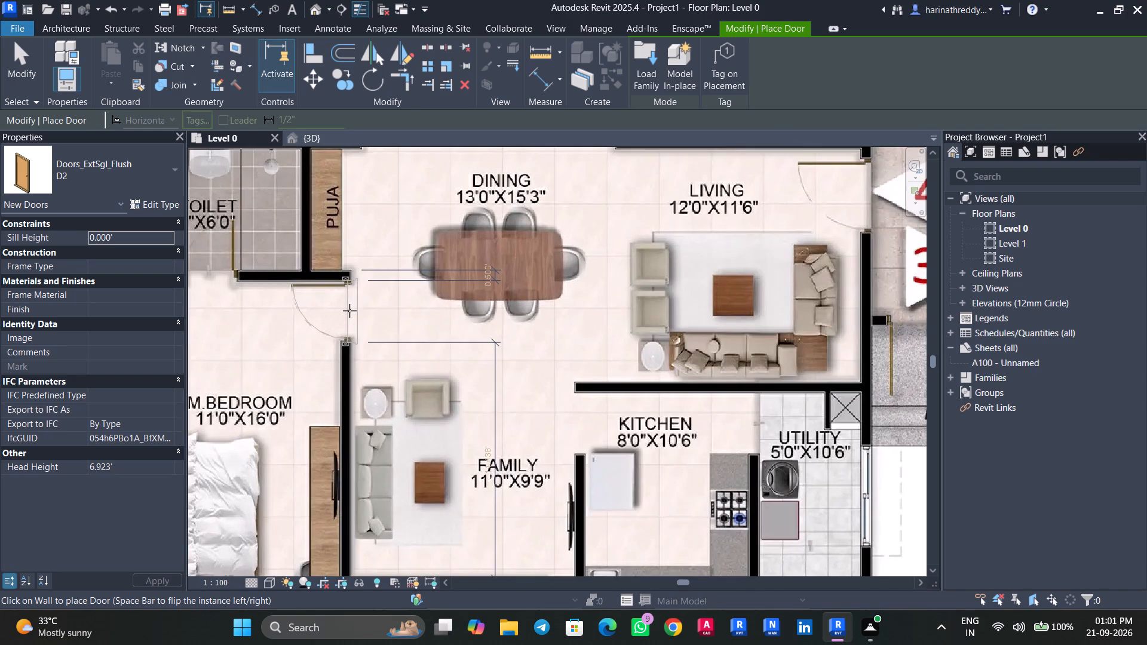
# Place a D2 door in the Bedroom 02 entrance opening of the 1819 sft flat, swinging into the bedroom.
pyautogui.scroll(-2, 366, 289)
pyautogui.moveTo(368, 288); pyautogui.dragTo(322, 364, button='middle')
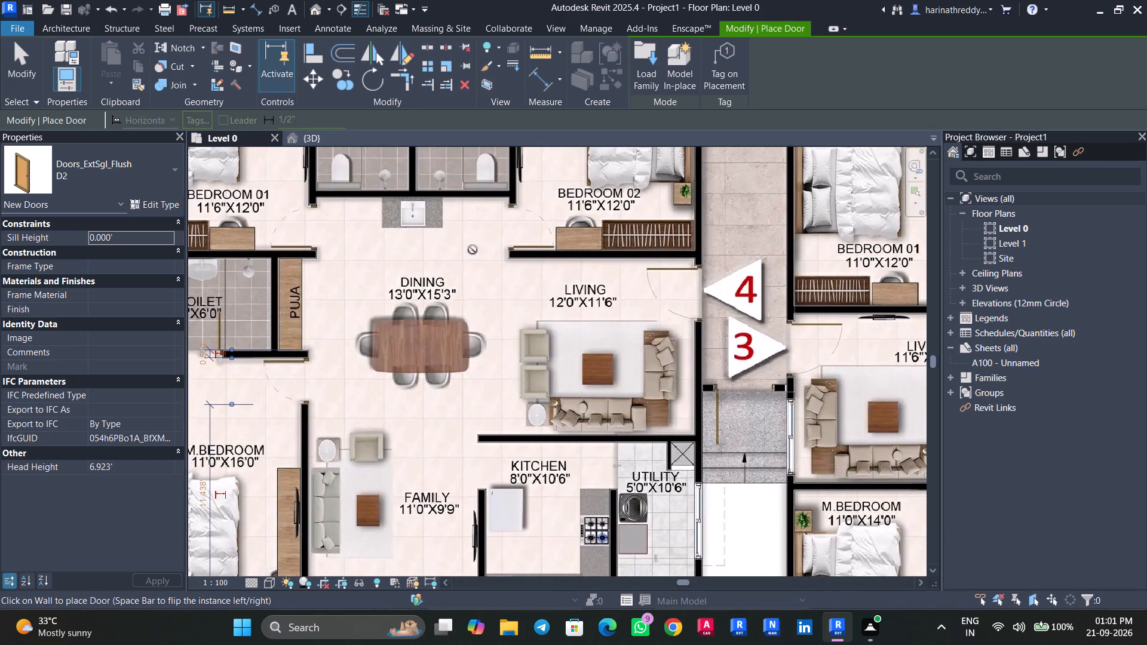
pyautogui.scroll(-3, 511, 222)
pyautogui.middleClick(511, 222)
pyautogui.scroll(2, 511, 222)
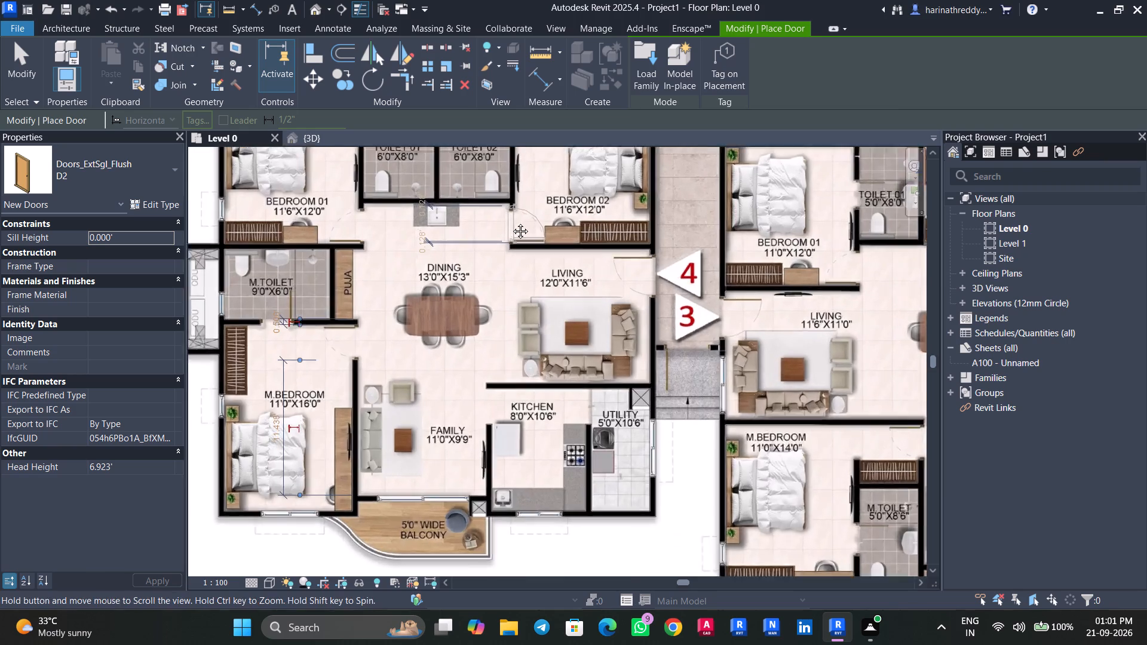
pyautogui.scroll(8, 511, 222)
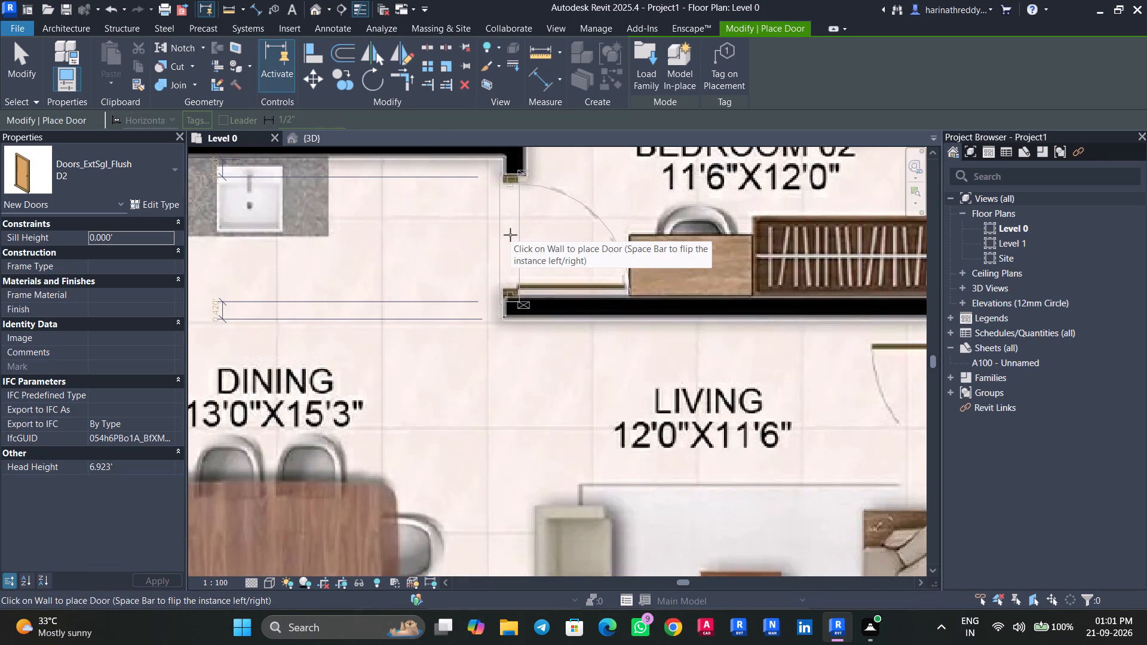
pyautogui.click(510, 235)
# Place a D2 door in the Bedroom 01 entrance opening of the 1819 sft flat, flipped to match the plan's swing.
pyautogui.scroll(-6, 510, 235)
pyautogui.moveTo(510, 235); pyautogui.dragTo(712, 283, button='middle')
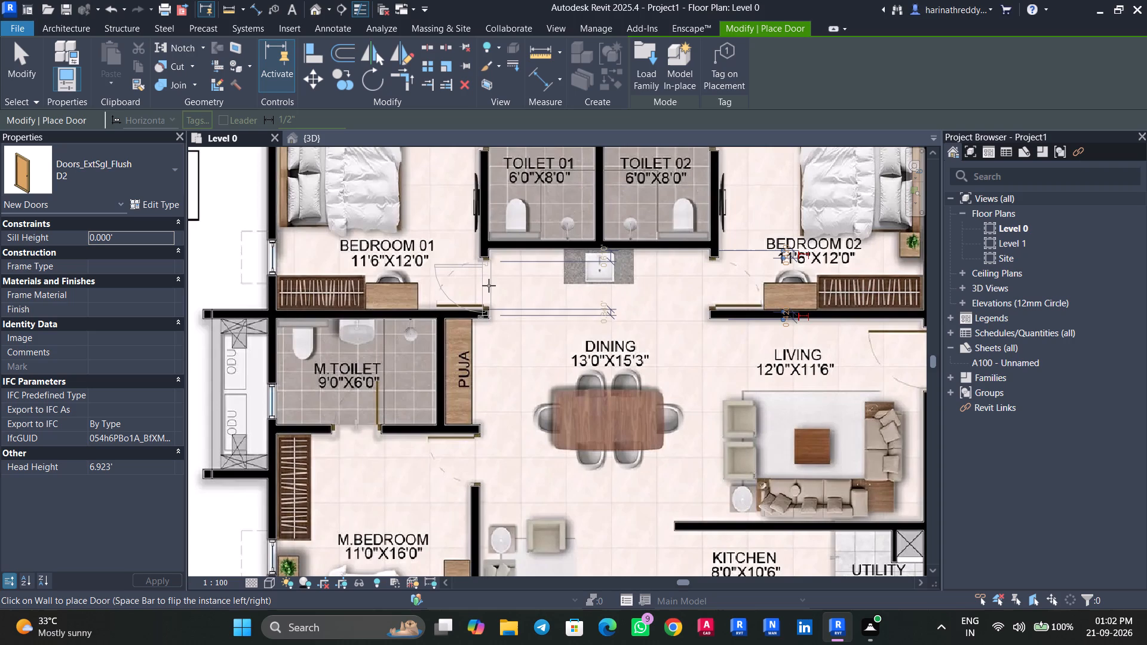
pyautogui.press('space')
pyautogui.scroll(3, 488, 285)
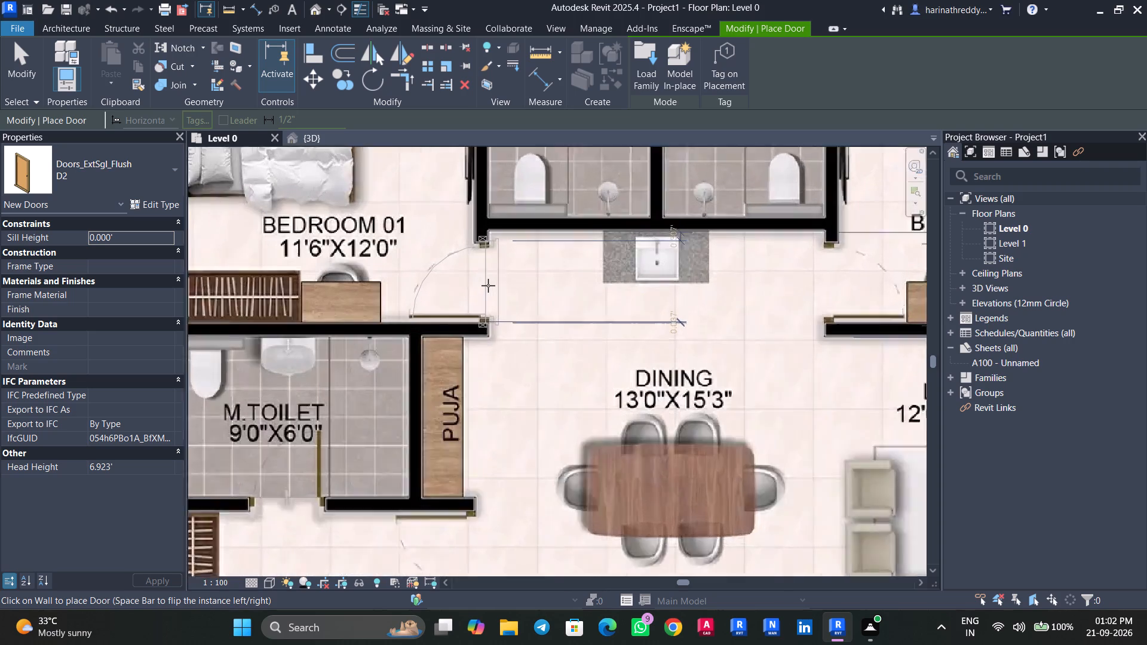
pyautogui.scroll(2, 488, 285)
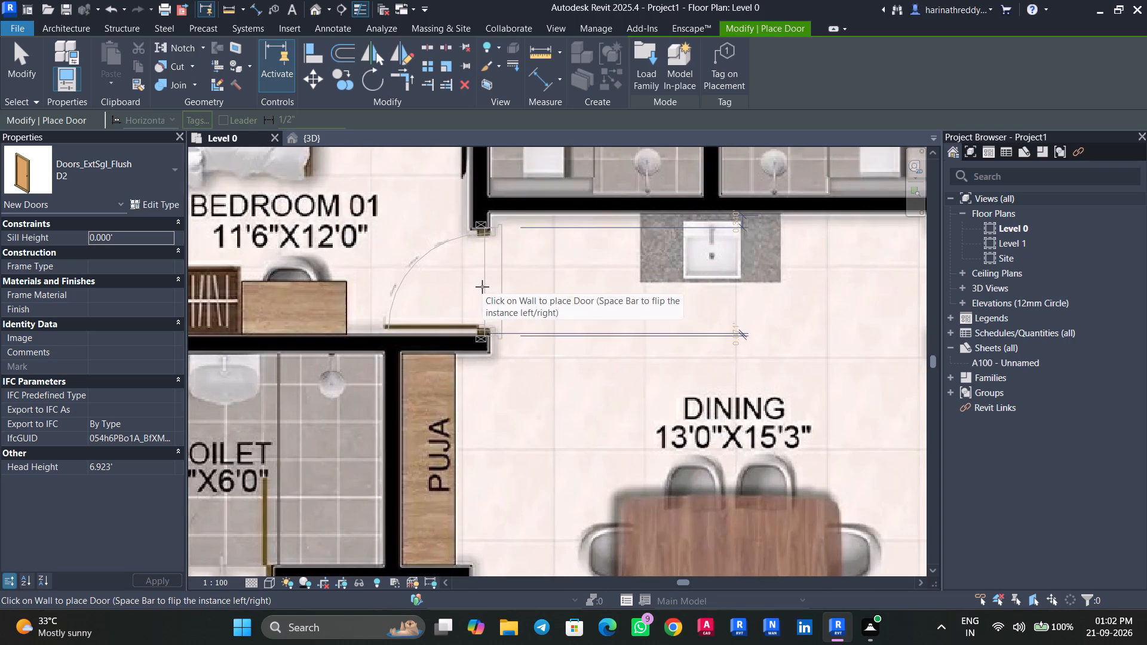
pyautogui.click(482, 287)
pyautogui.scroll(-8, 482, 287)
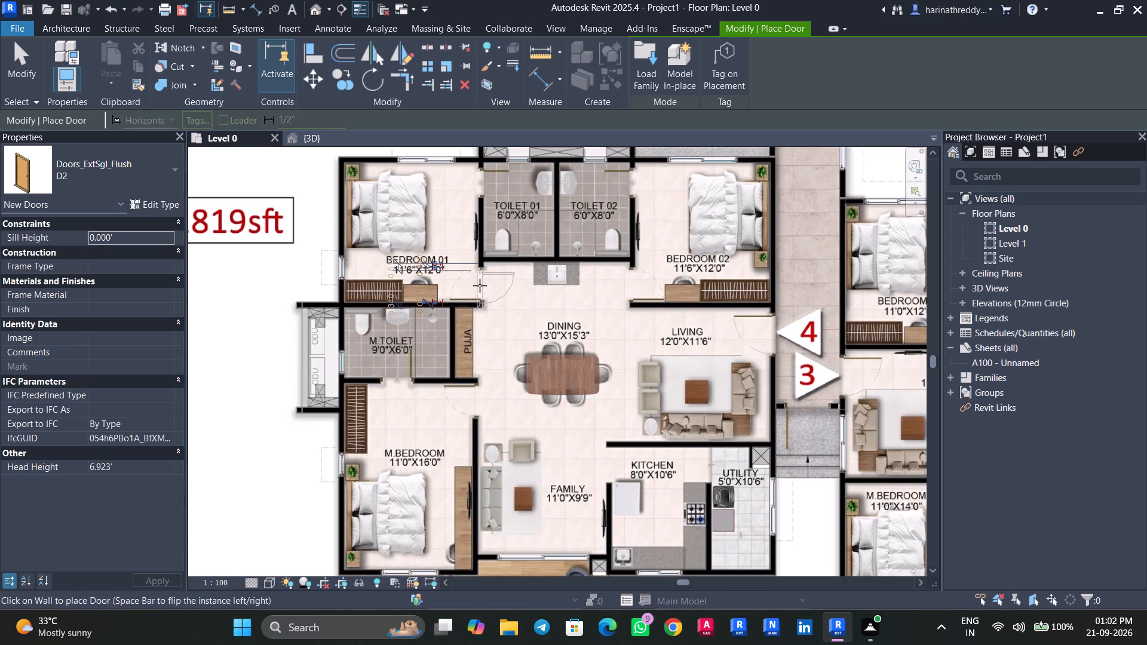
pyautogui.press('space')
pyautogui.press('space')
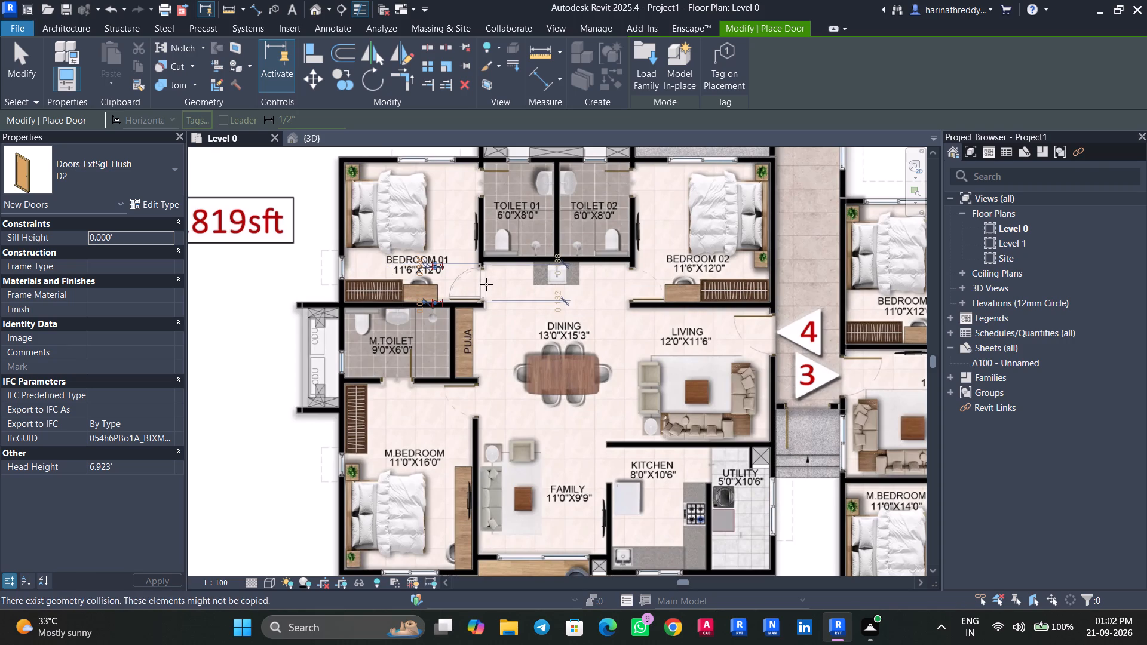
pyautogui.click(486, 284)
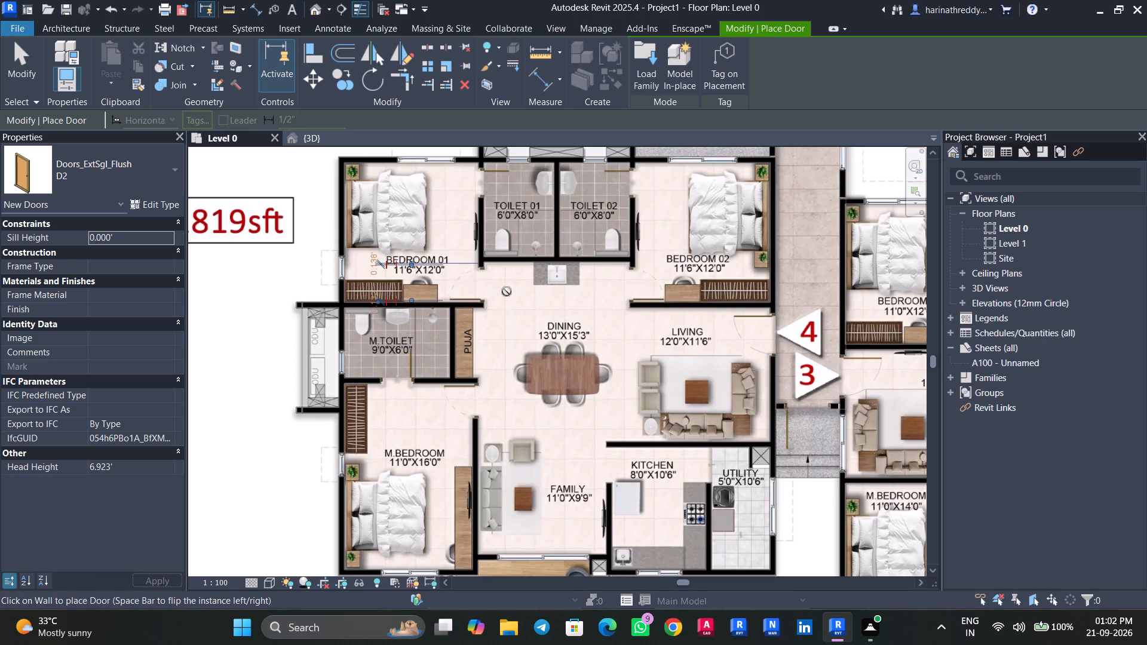
pyautogui.press('Escape')
# Examine the placed bedroom doors of the 1819 sft flat in the 3D view.
pyautogui.scroll(-4, 507, 291)
pyautogui.click(305, 143)
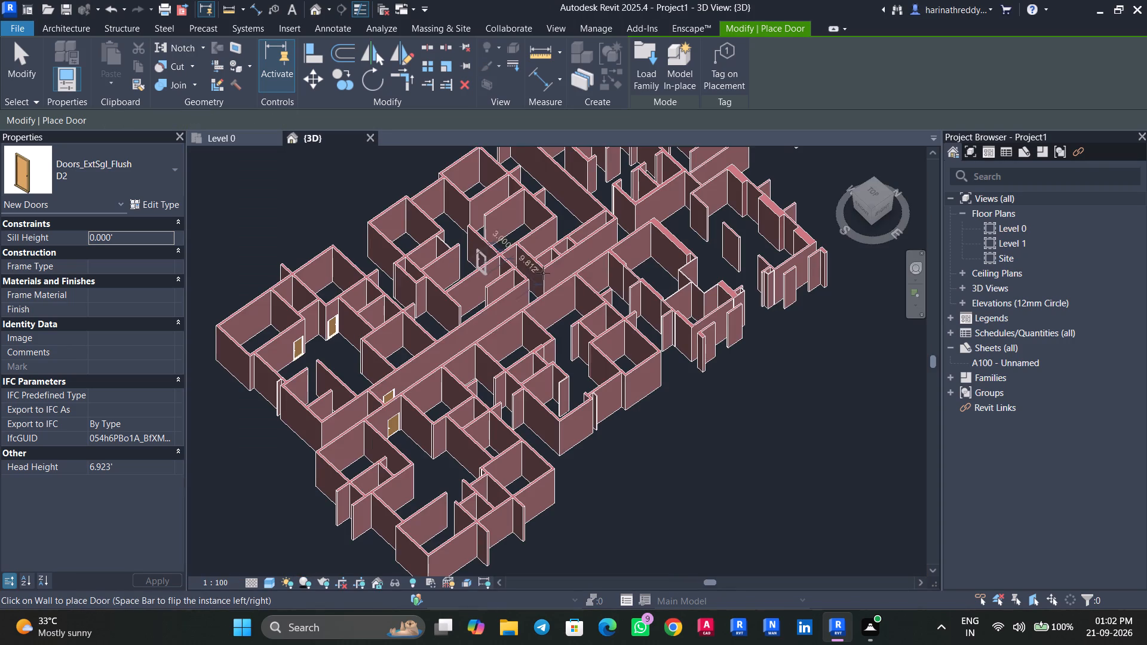
pyautogui.keyDown('shift'); pyautogui.moveTo(388, 352); pyautogui.dragTo(511, 355, button='middle'); pyautogui.keyUp('shift')
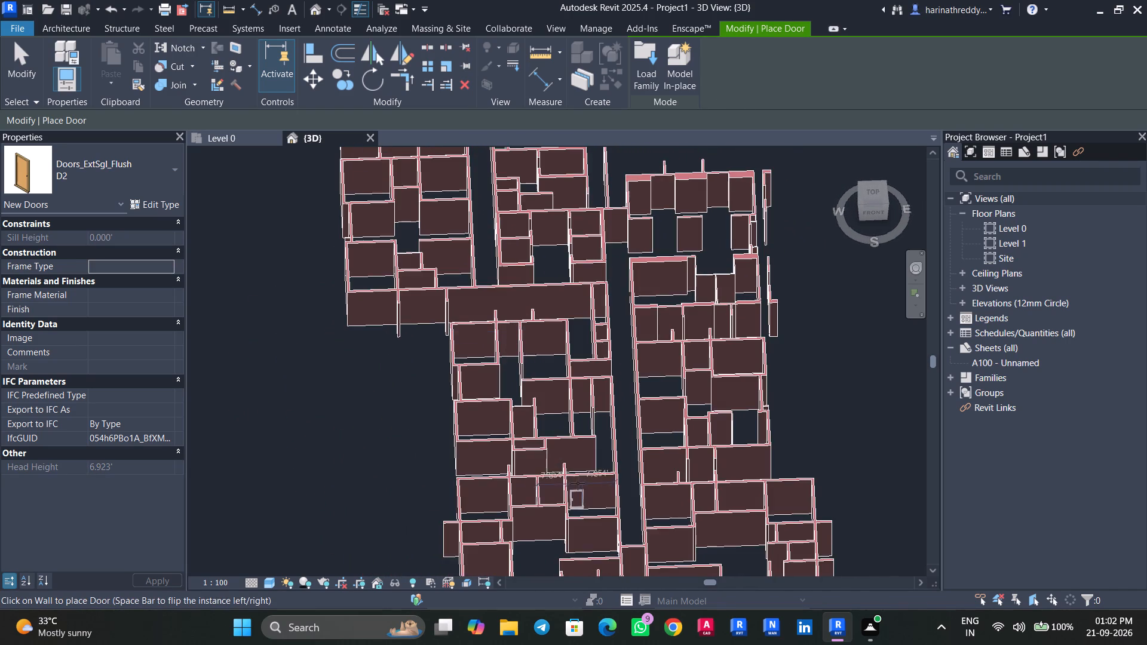
pyautogui.keyDown('shift'); pyautogui.moveTo(575, 484); pyautogui.dragTo(543, 437, button='middle'); pyautogui.keyUp('shift')
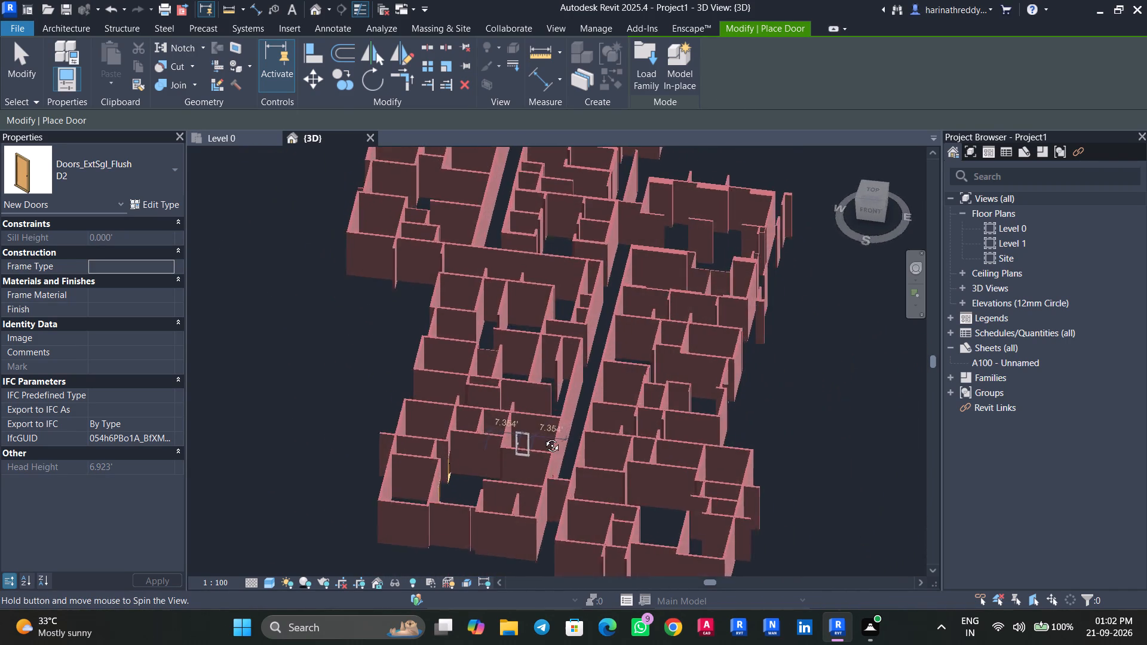
pyautogui.keyDown('shift'); pyautogui.moveTo(543, 437); pyautogui.dragTo(501, 447, button='middle'); pyautogui.keyUp('shift')
pyautogui.press('Escape')
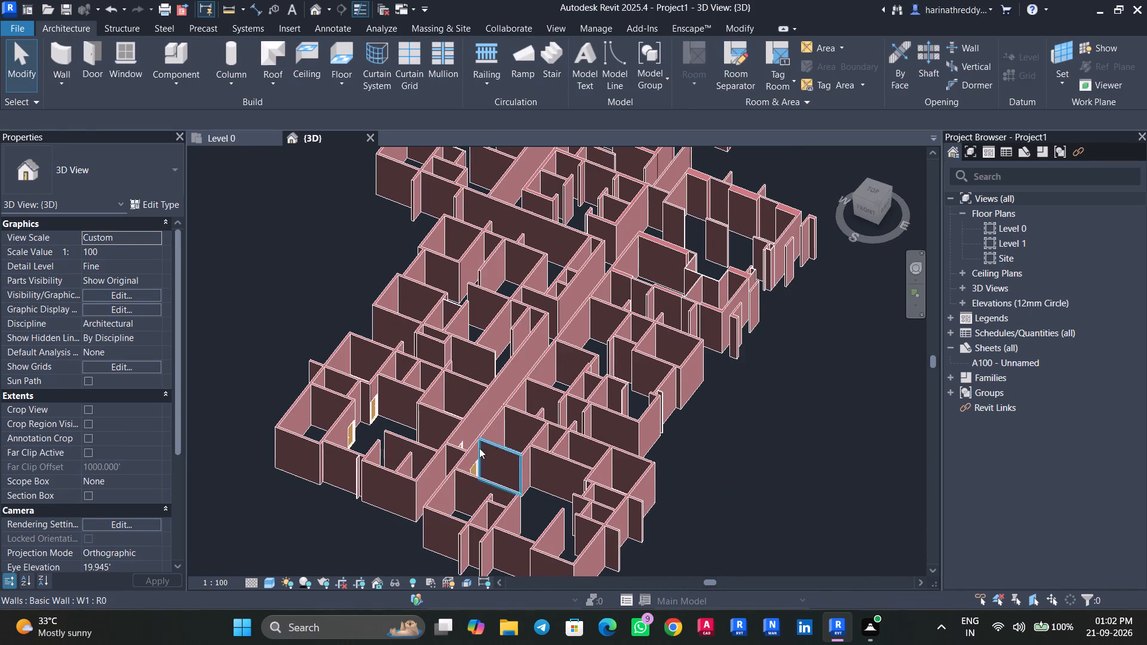
pyautogui.scroll(-2, 423, 428)
pyautogui.middleClick(423, 428)
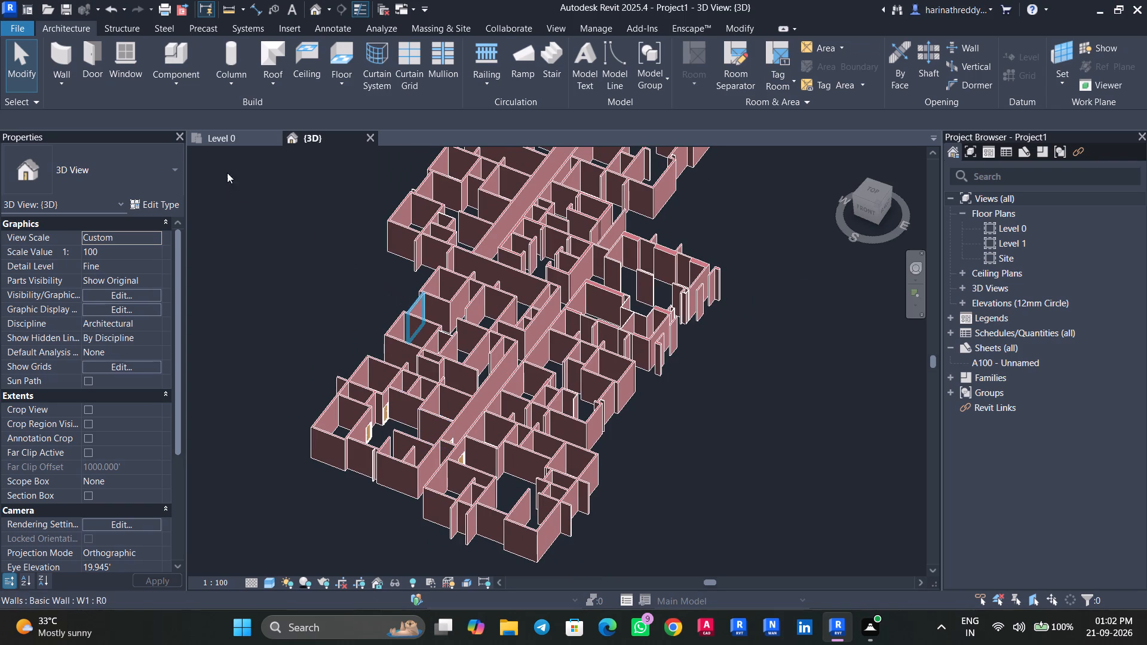
# Duplicate the D2 flush door type on the Level 0 plan as D3 and set its rough width to 2.5'.
pyautogui.click(240, 134)
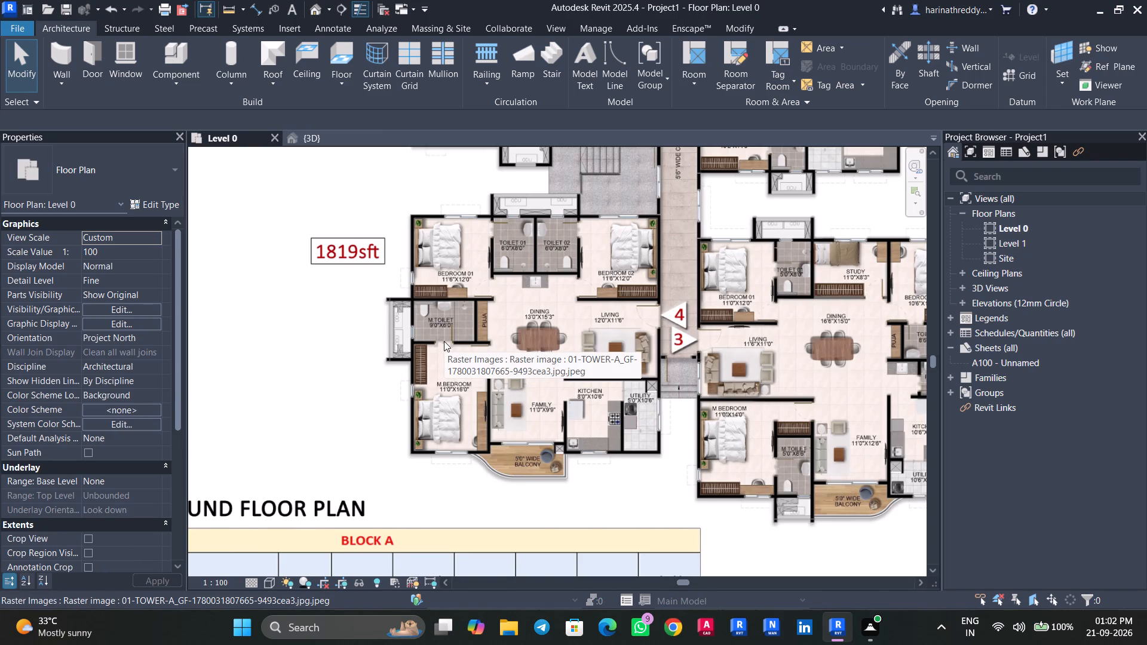
pyautogui.scroll(4, 413, 305)
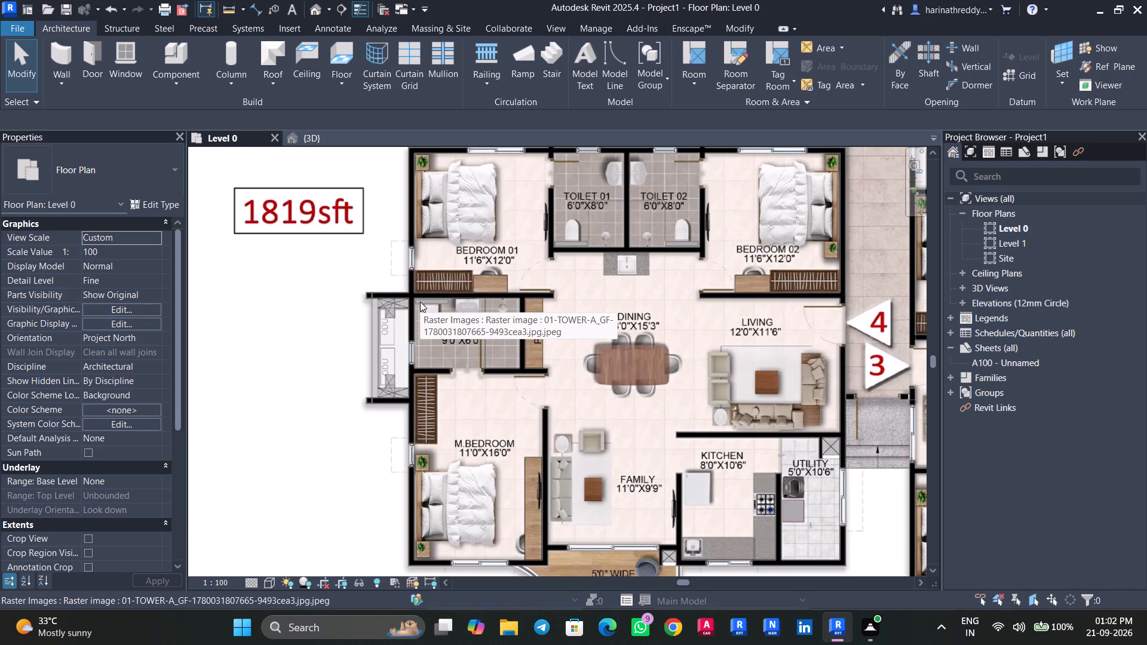
pyautogui.write('DR')
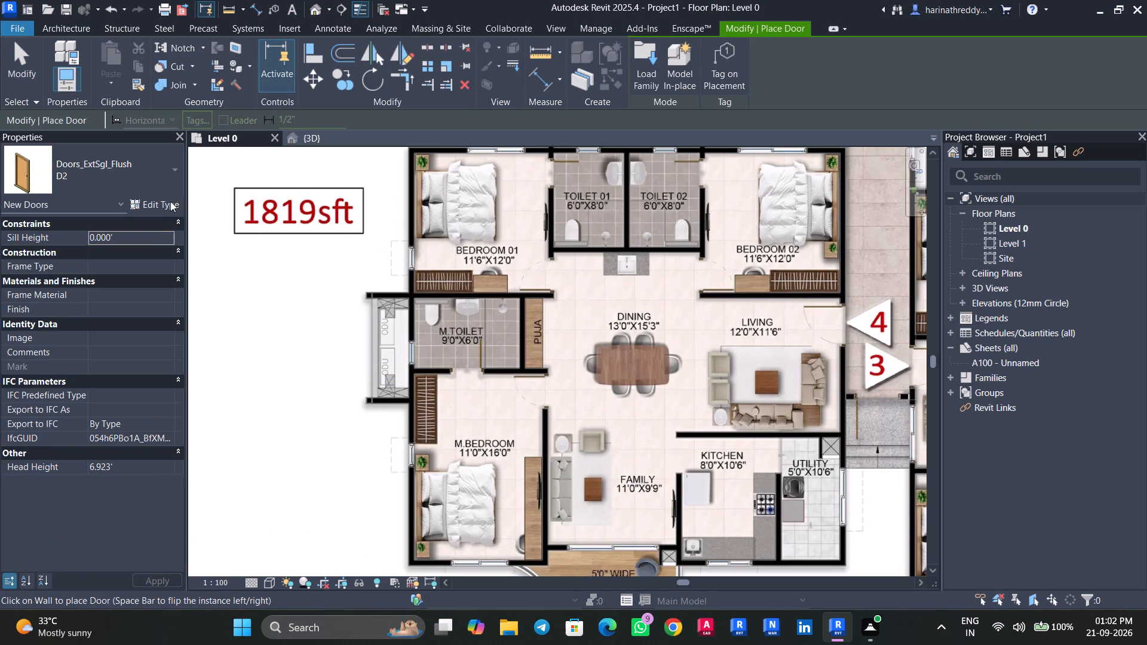
pyautogui.click(170, 201)
pyautogui.click(1106, 149)
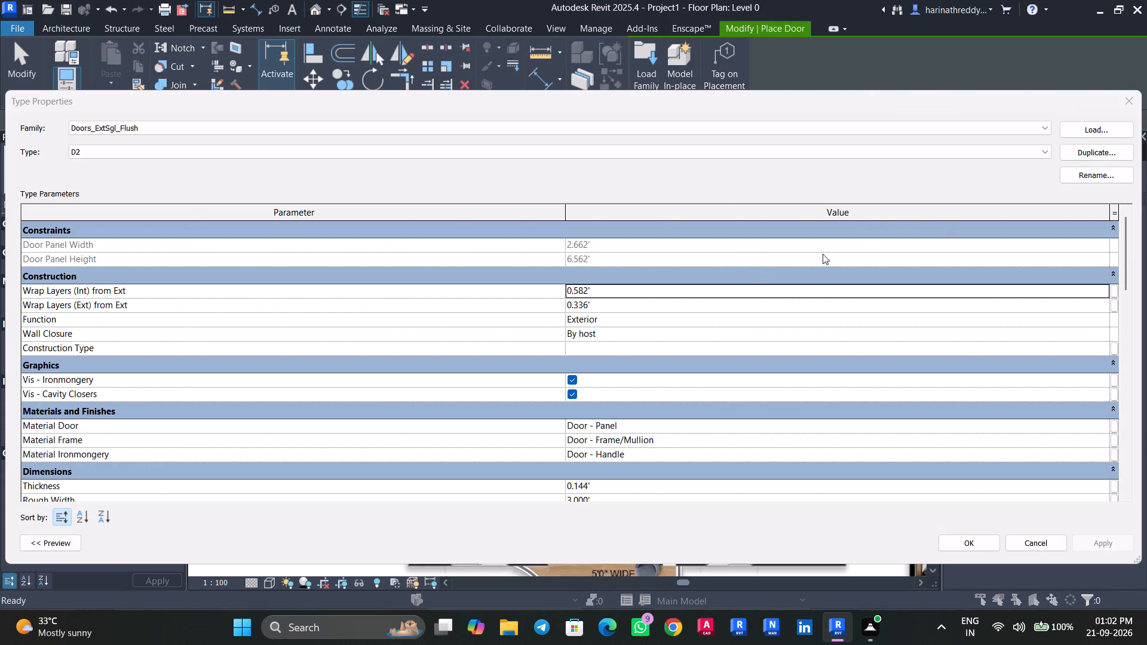
pyautogui.write('D3')
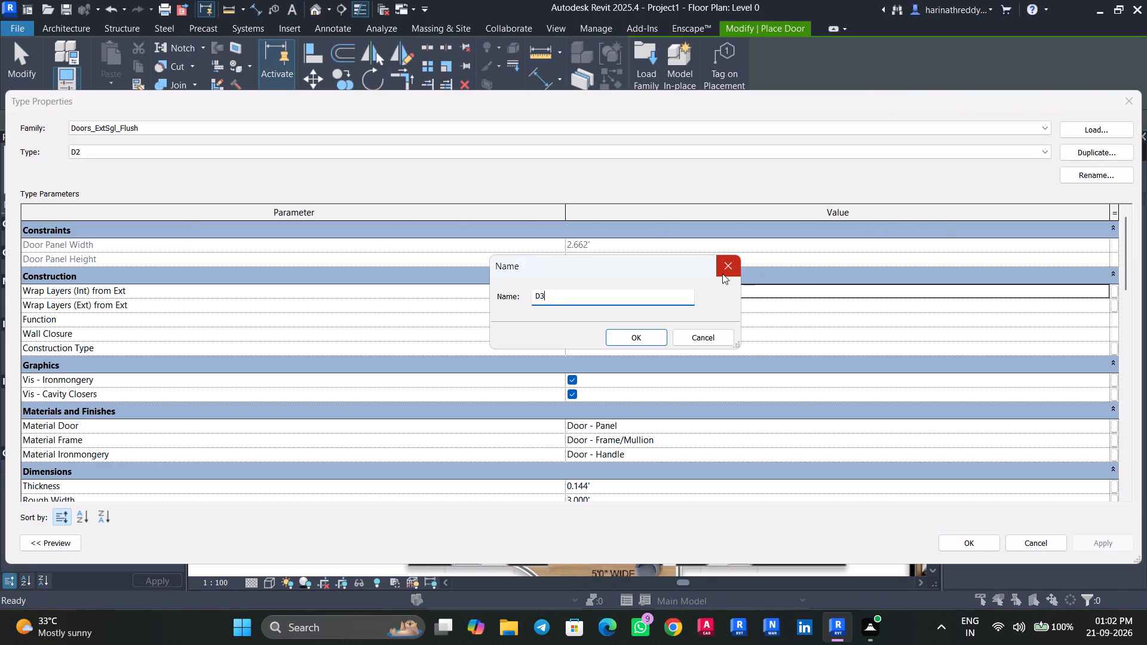
pyautogui.click(657, 332)
pyautogui.scroll(-1, 641, 368)
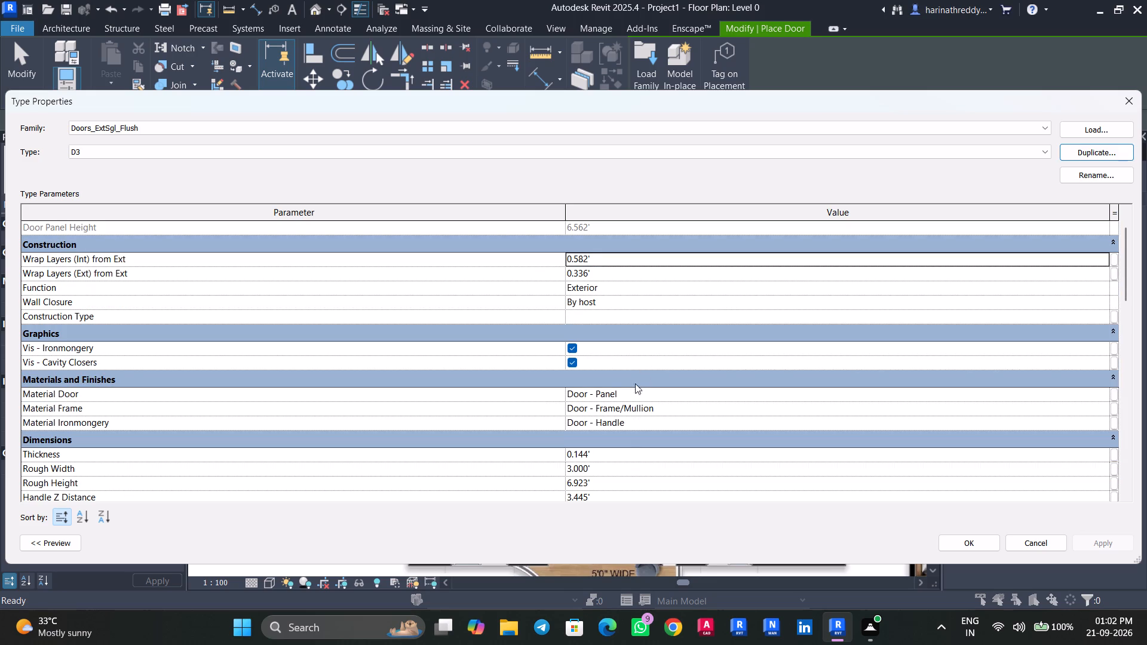
pyautogui.click(624, 469)
pyautogui.write("2.5'")
pyautogui.press('Return')
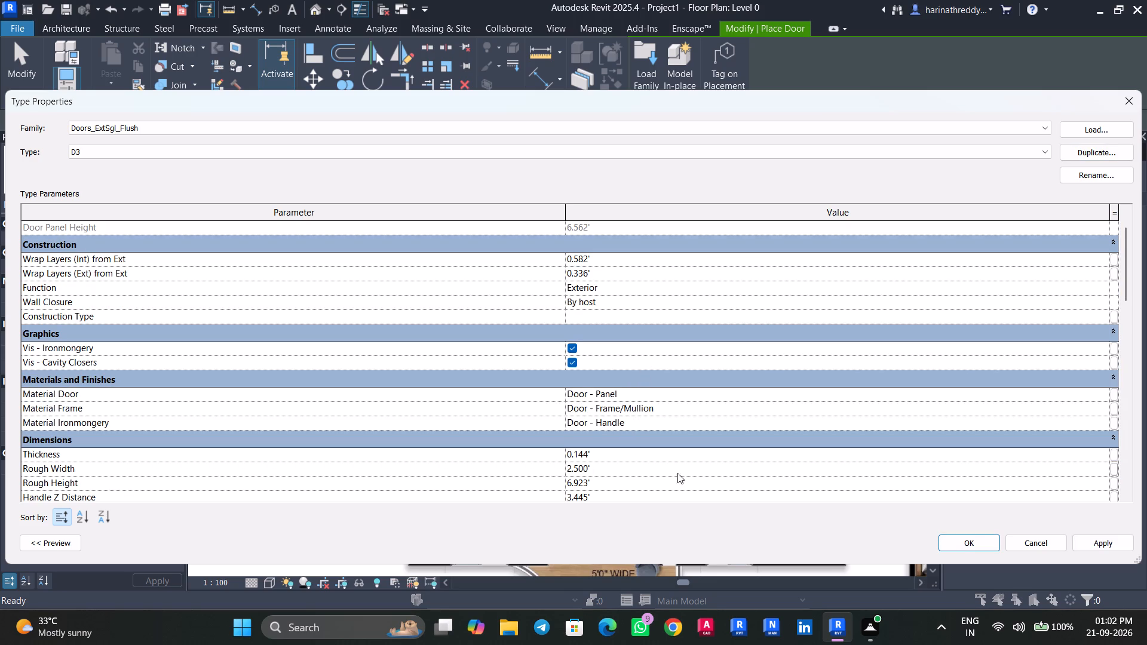
pyautogui.click(1115, 539)
pyautogui.click(982, 548)
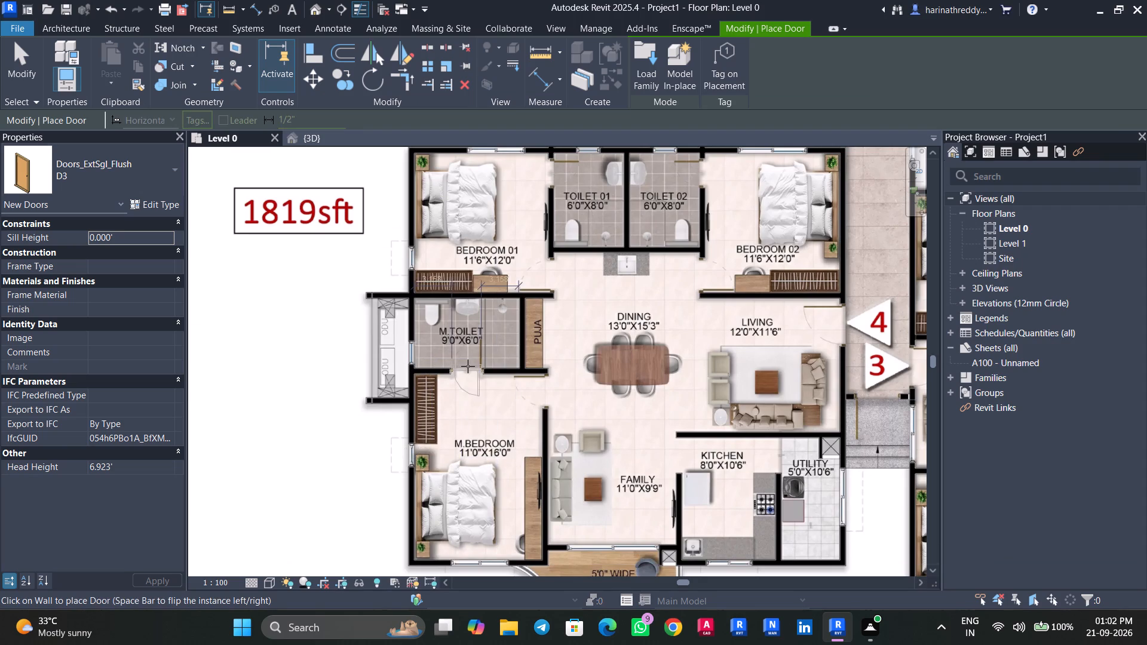
# Place a D3 door in the M.Toilet entrance opening of the 1819 sft flat, swinging into the toilet.
pyautogui.scroll(6, 468, 366)
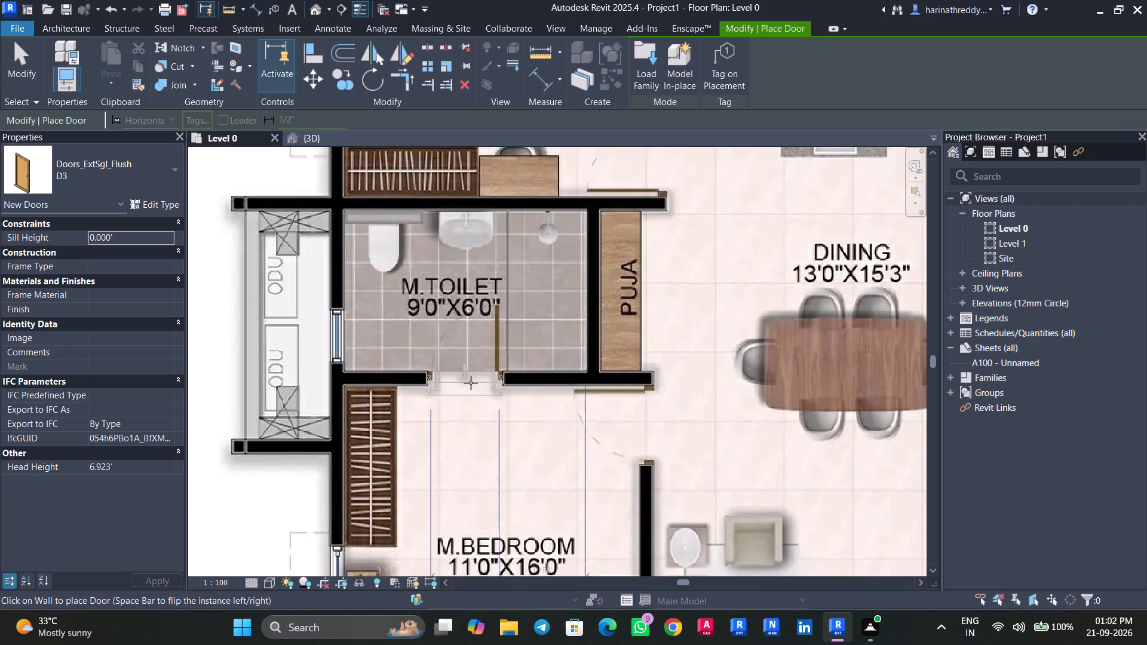
pyautogui.press('space')
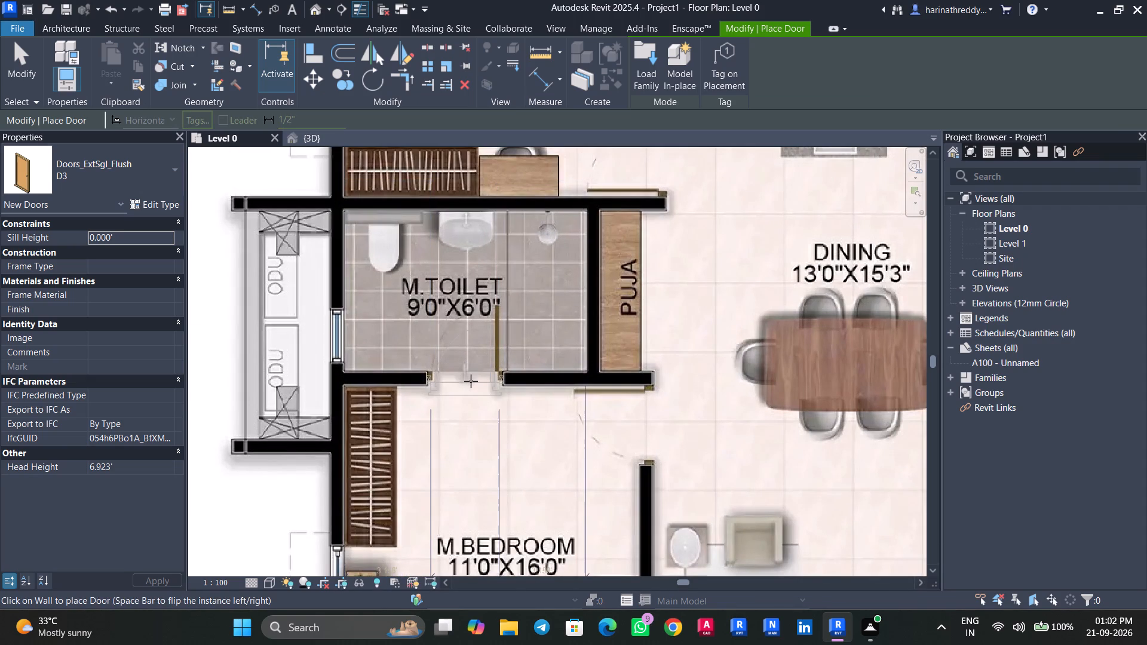
pyautogui.click(471, 381)
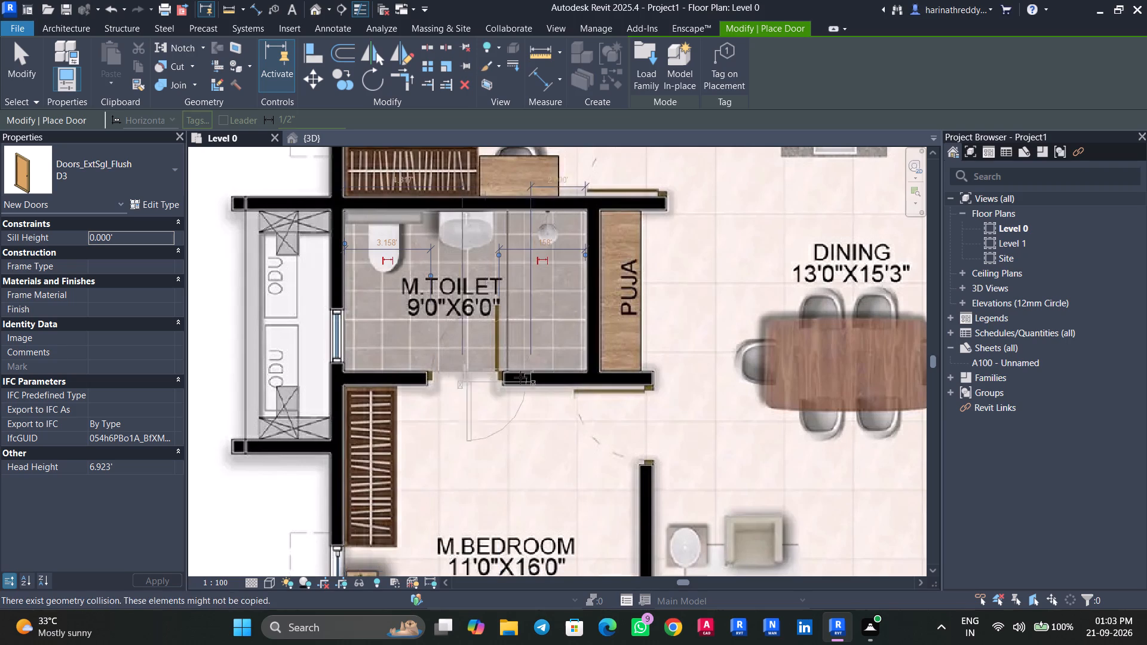
# Place D3 doors in the Toilet 01 and Toilet 02 entrance openings of the 1819 sft flat, swinging into the toilets.
pyautogui.moveTo(629, 354); pyautogui.dragTo(418, 594, button='middle')
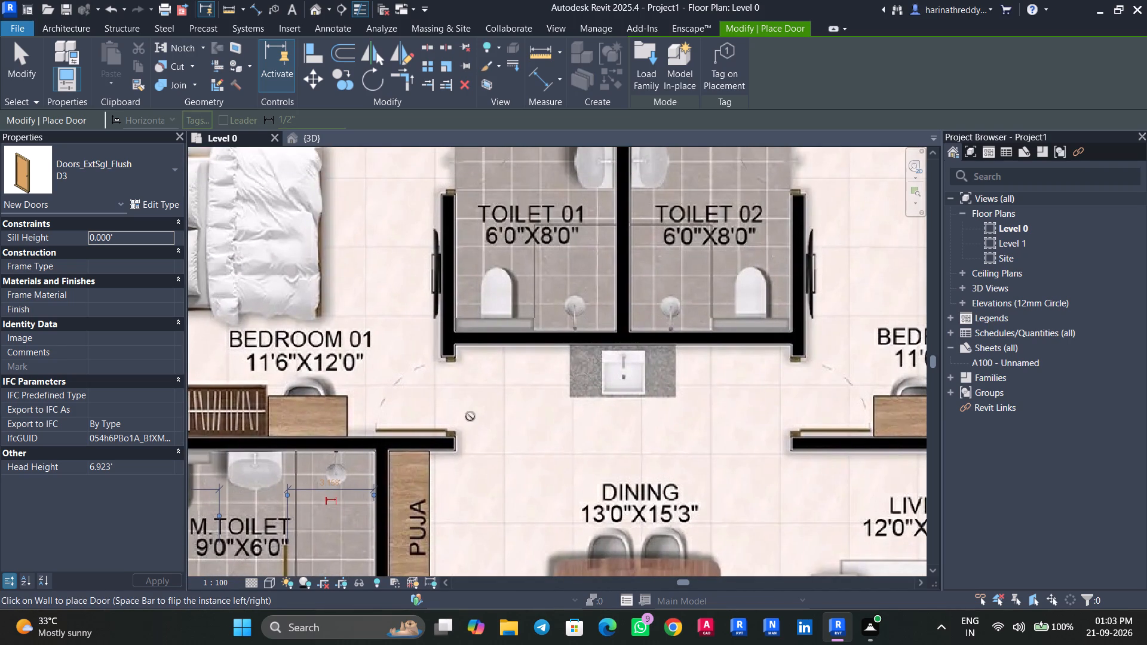
pyautogui.moveTo(470, 408); pyautogui.dragTo(424, 533, button='middle')
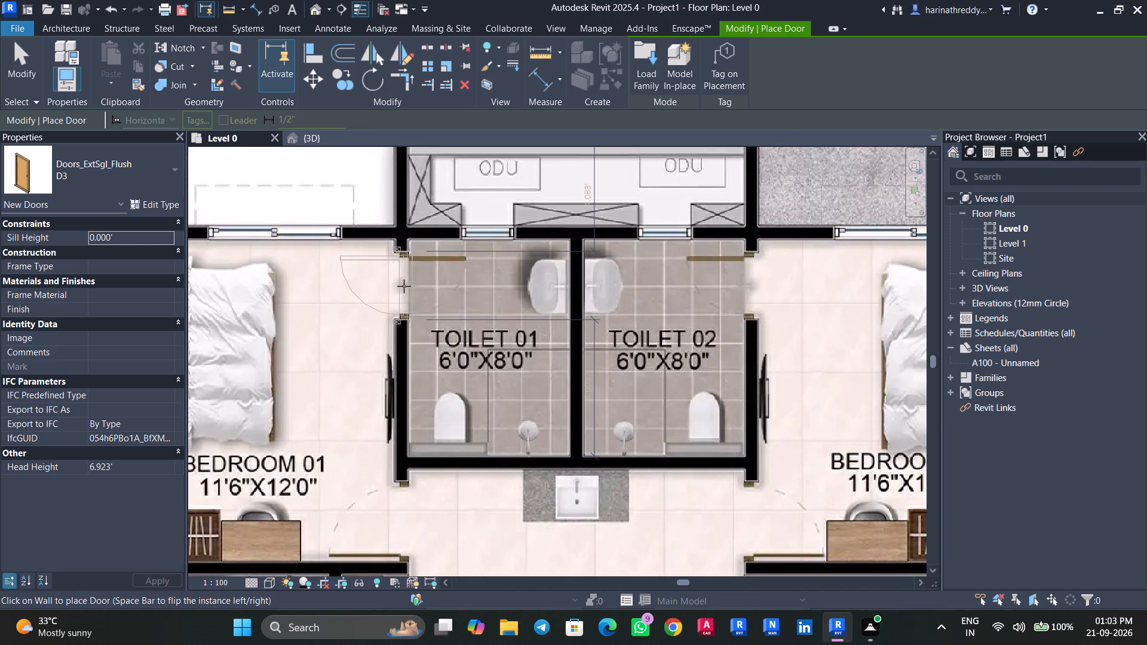
pyautogui.press('space')
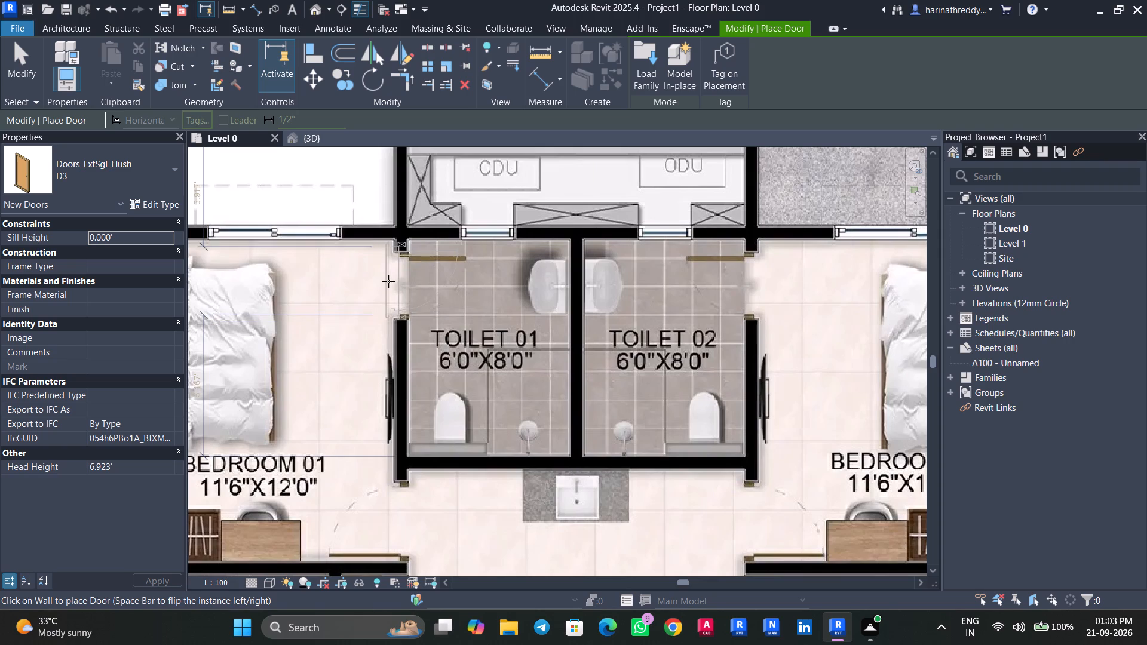
pyautogui.click(392, 286)
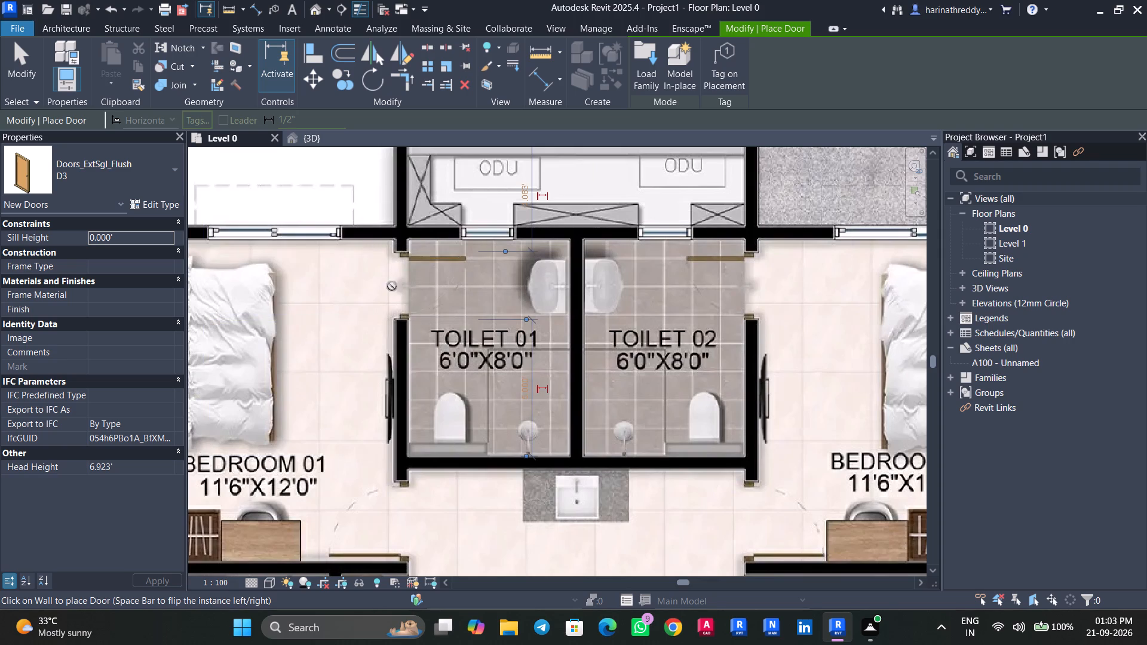
pyautogui.press('space')
pyautogui.click(756, 283)
pyautogui.scroll(-3, 756, 283)
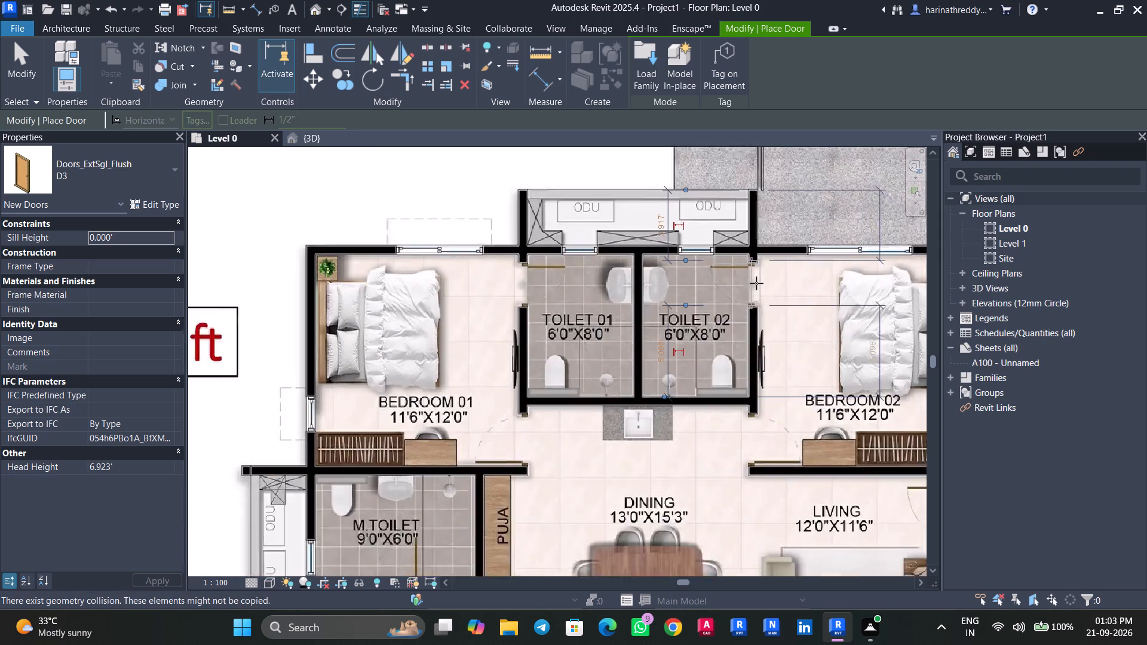
pyautogui.scroll(-1, 756, 283)
pyautogui.moveTo(756, 283); pyautogui.dragTo(649, 294, button='middle')
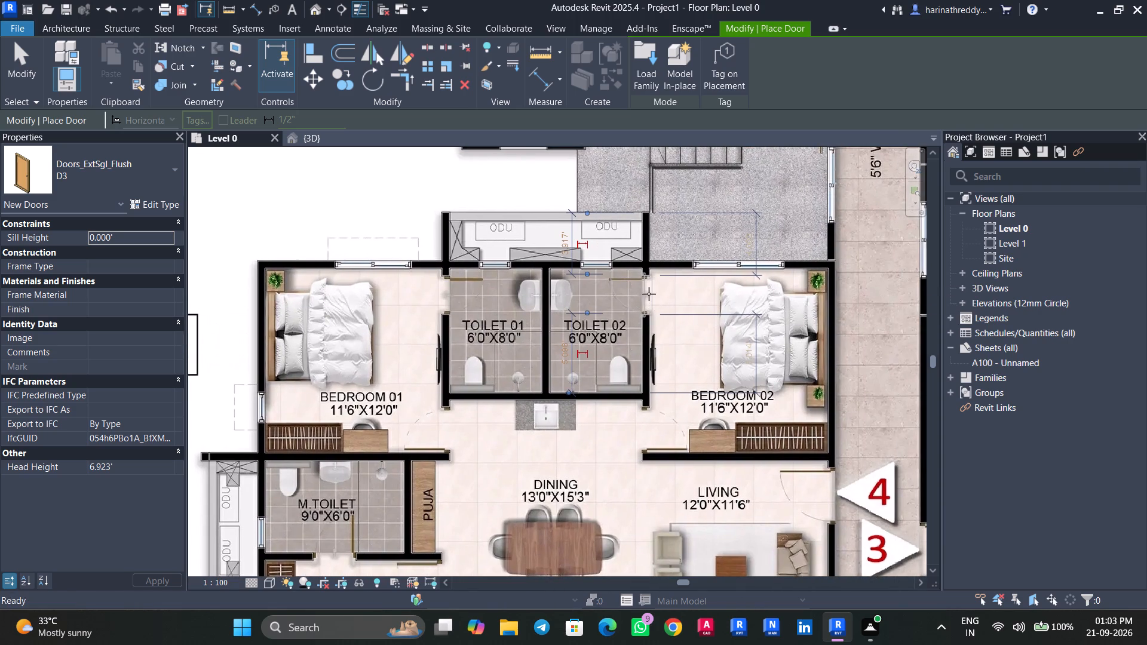
pyautogui.press('Escape')
pyautogui.scroll(-5, 649, 294)
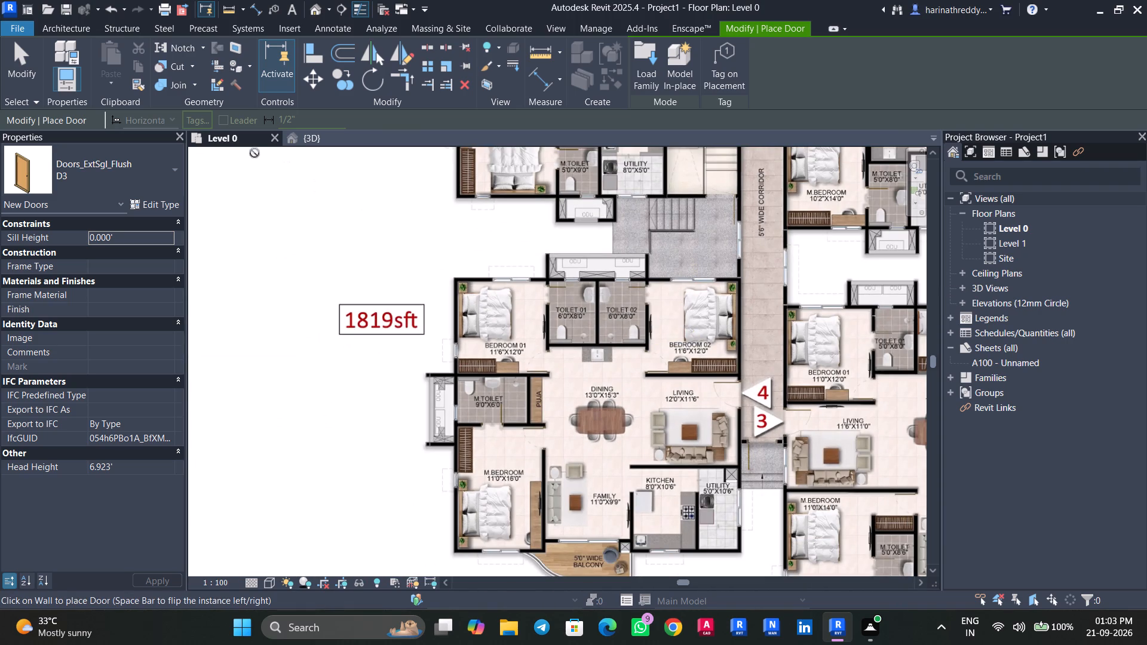
# Examine the placed toilet doors of the 1819 sft flat in the 3D view, and return to the Level 0 plan.
pyautogui.click(315, 144)
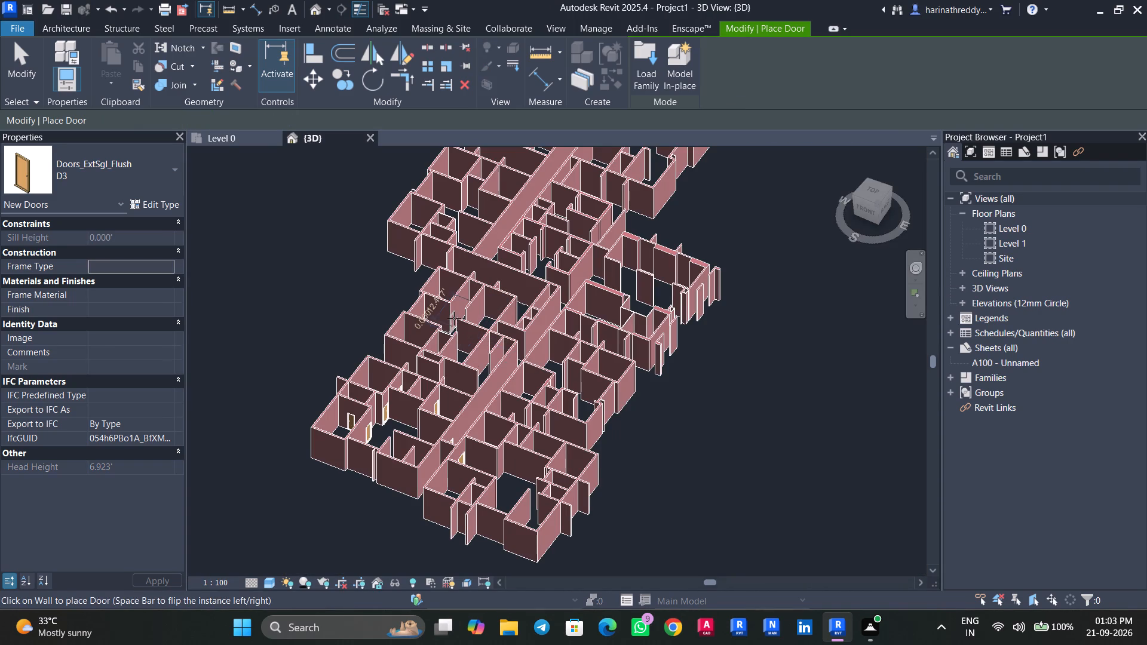
pyautogui.press('Escape')
pyautogui.keyDown('shift'); pyautogui.moveTo(468, 328); pyautogui.dragTo(528, 375, button='middle'); pyautogui.keyUp('shift')
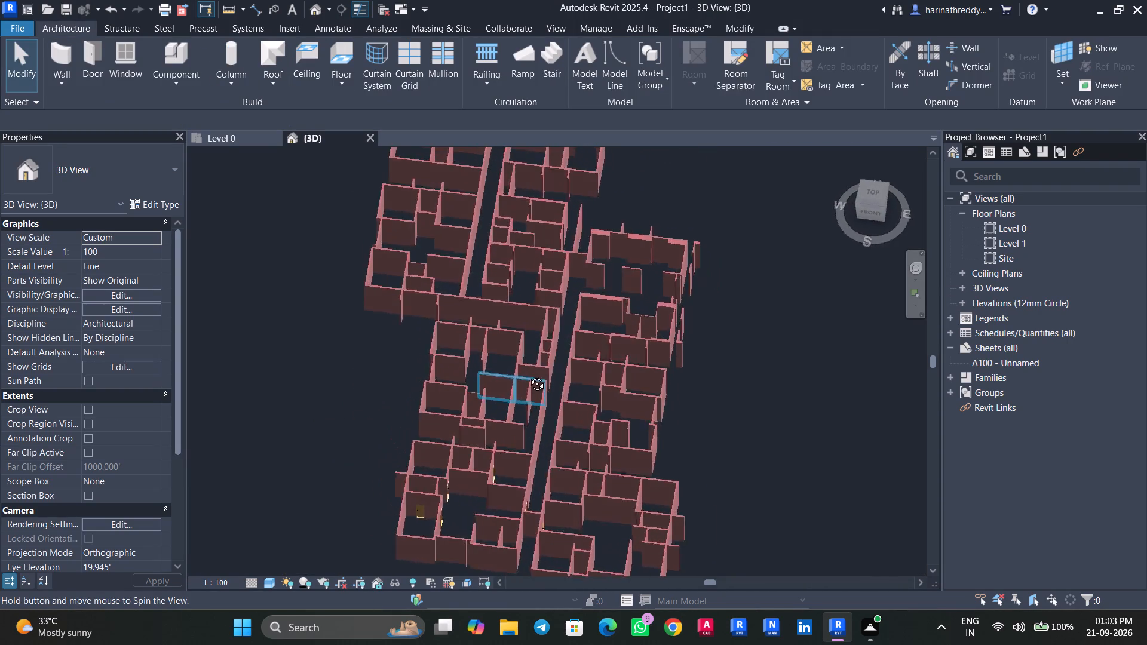
pyautogui.keyDown('shift'); pyautogui.moveTo(528, 375); pyautogui.dragTo(446, 375, button='middle'); pyautogui.keyUp('shift')
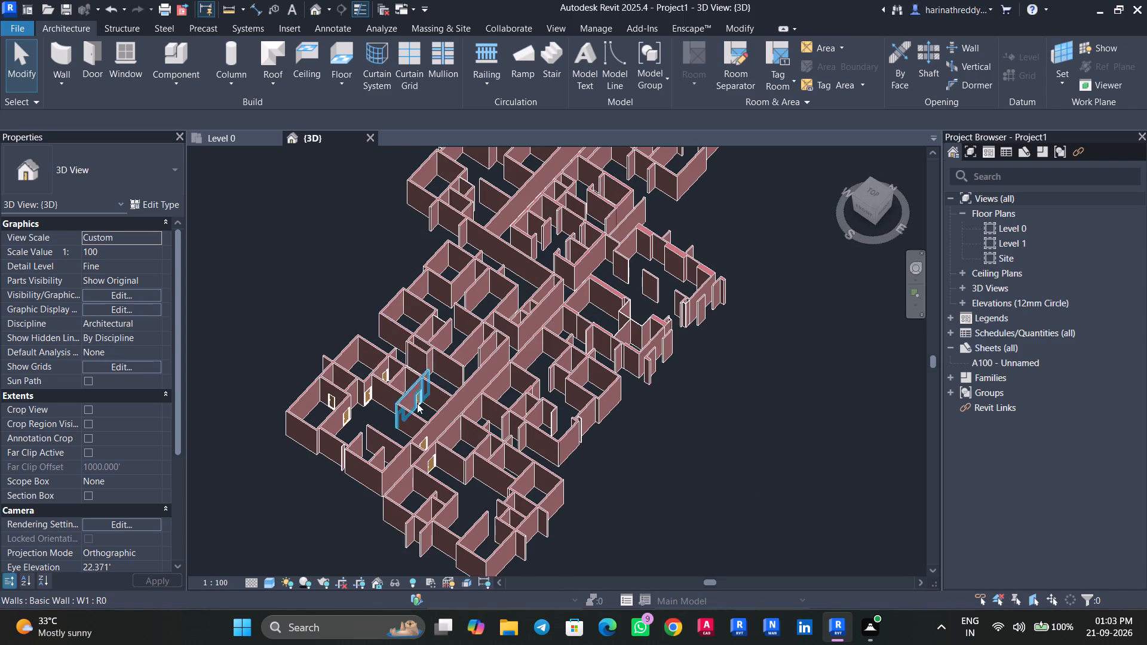
pyautogui.scroll(7, 417, 403)
pyautogui.keyDown('shift'); pyautogui.moveTo(348, 382); pyautogui.dragTo(422, 386, button='middle'); pyautogui.keyUp('shift')
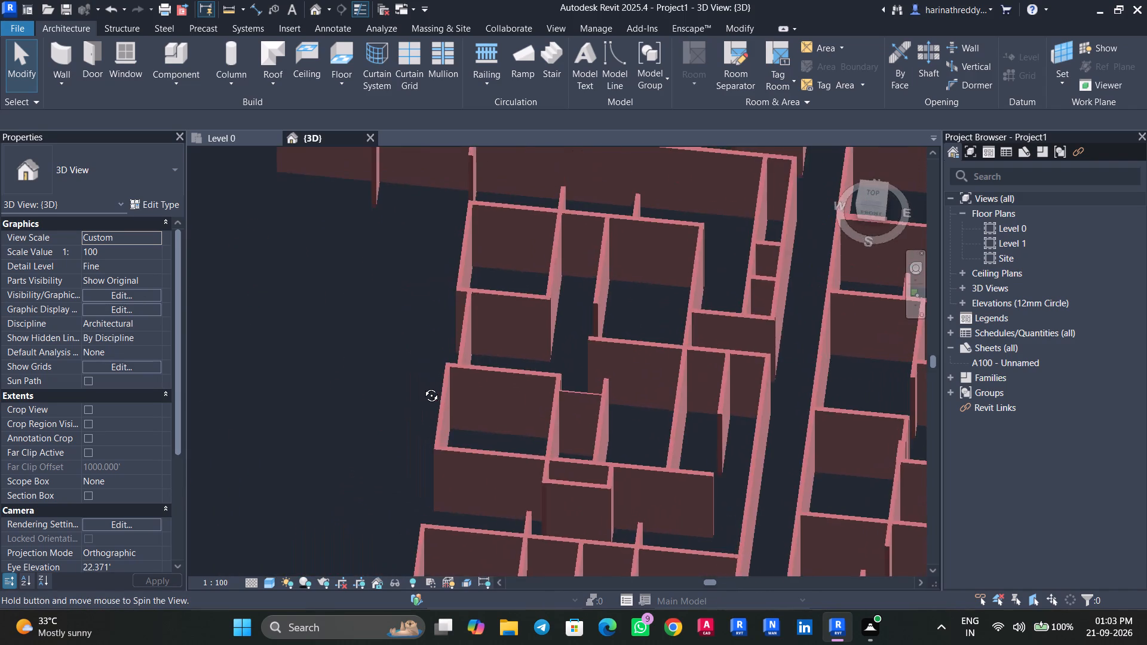
pyautogui.keyDown('shift'); pyautogui.moveTo(422, 386); pyautogui.dragTo(378, 360, button='middle'); pyautogui.keyUp('shift')
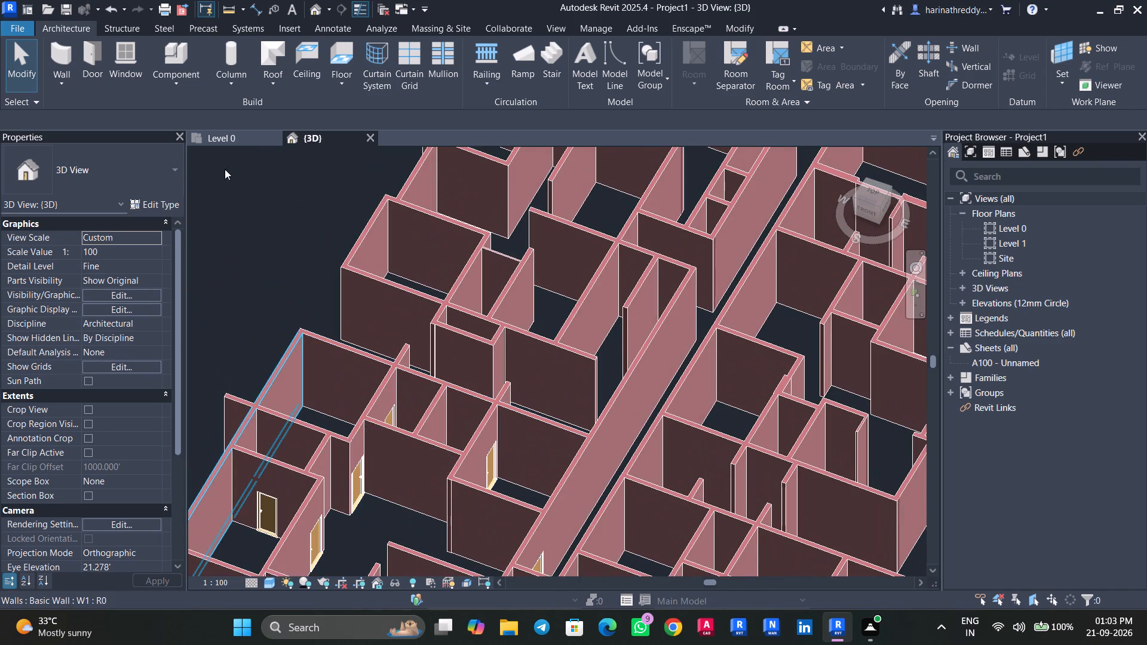
pyautogui.click(233, 143)
pyautogui.scroll(-3, 470, 346)
pyautogui.moveTo(470, 346); pyautogui.dragTo(263, 341, button='middle')
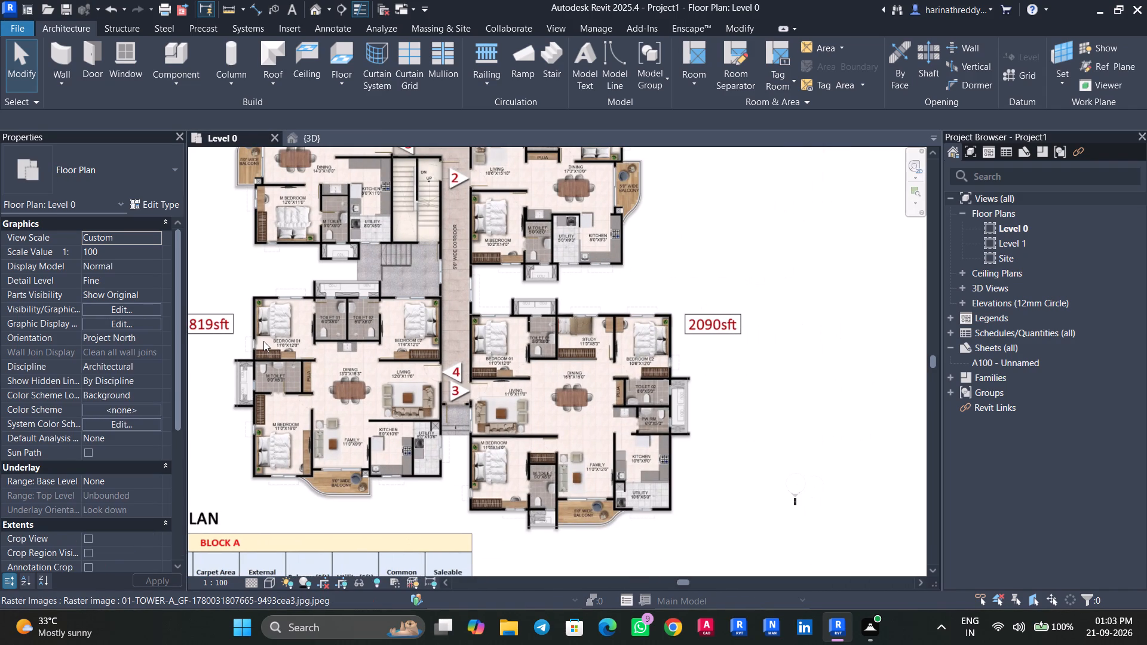
pyautogui.press('Escape')
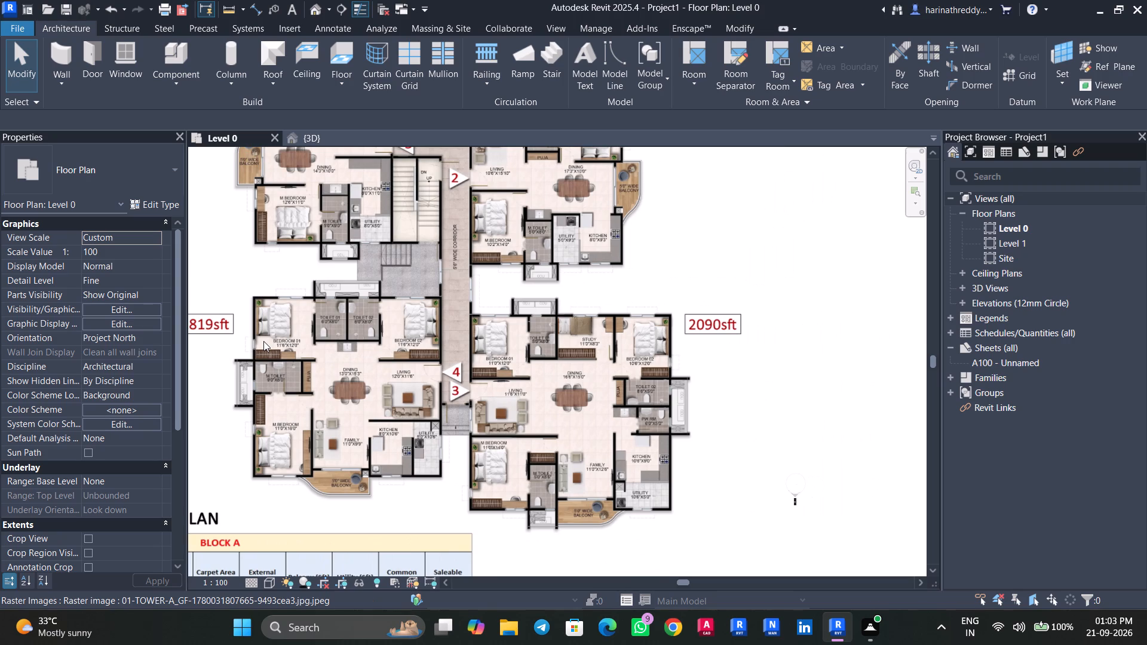
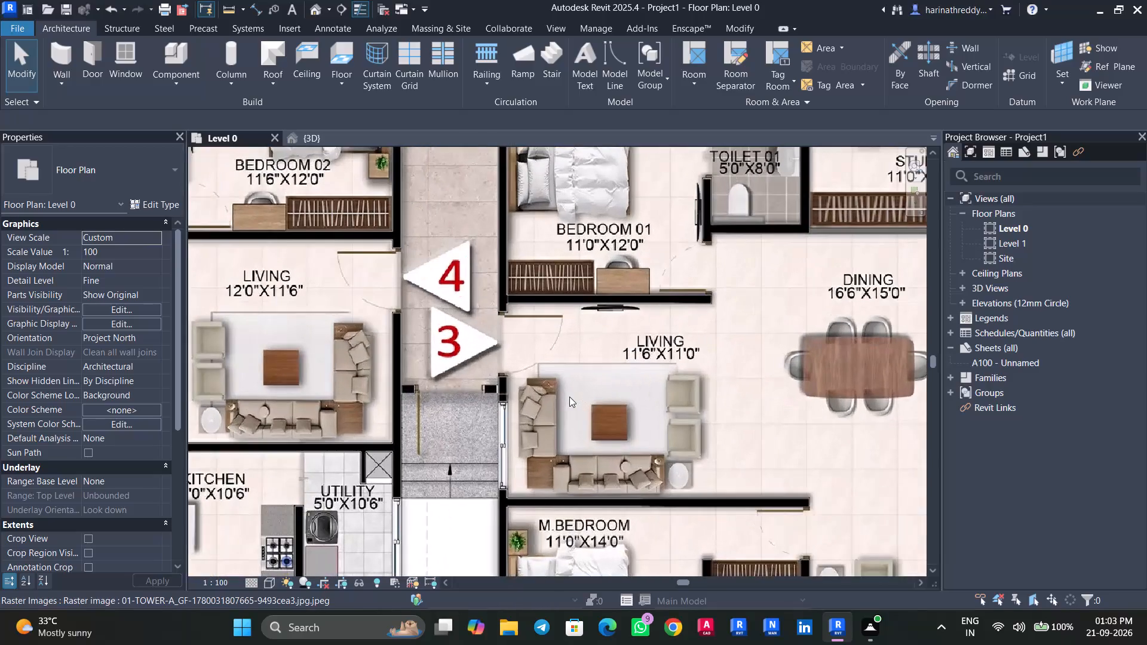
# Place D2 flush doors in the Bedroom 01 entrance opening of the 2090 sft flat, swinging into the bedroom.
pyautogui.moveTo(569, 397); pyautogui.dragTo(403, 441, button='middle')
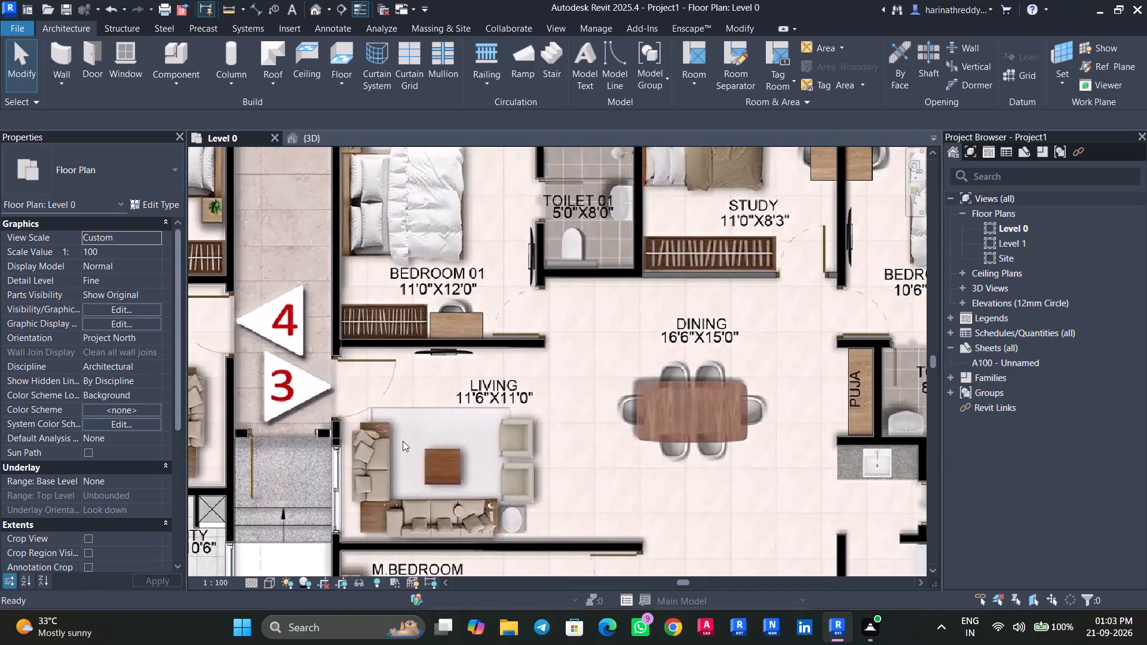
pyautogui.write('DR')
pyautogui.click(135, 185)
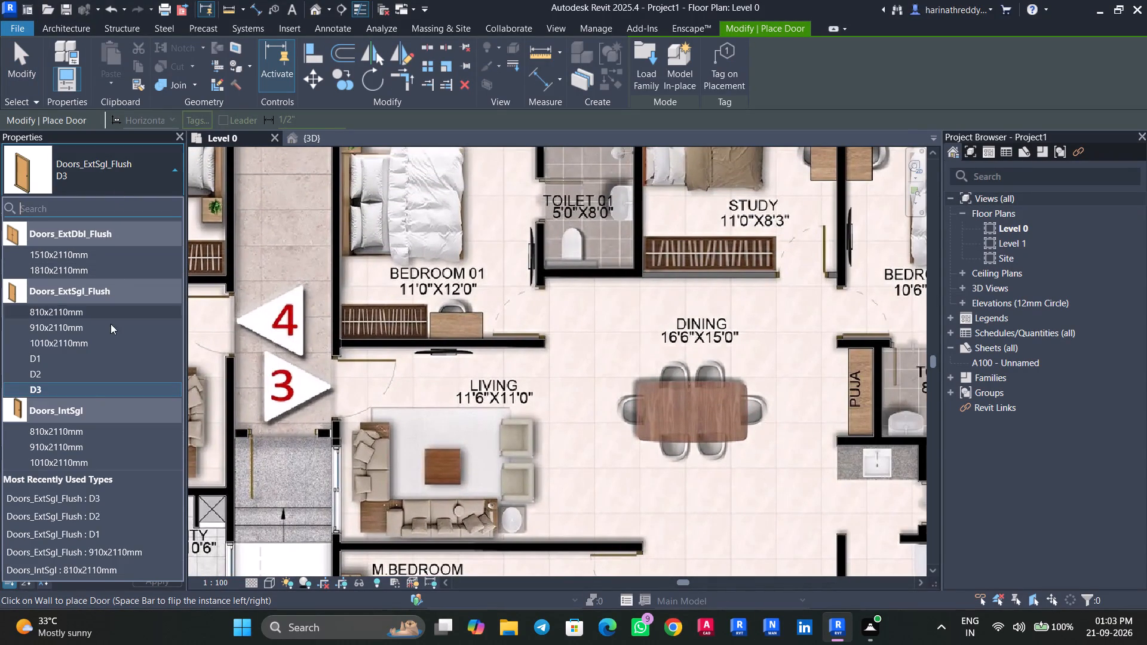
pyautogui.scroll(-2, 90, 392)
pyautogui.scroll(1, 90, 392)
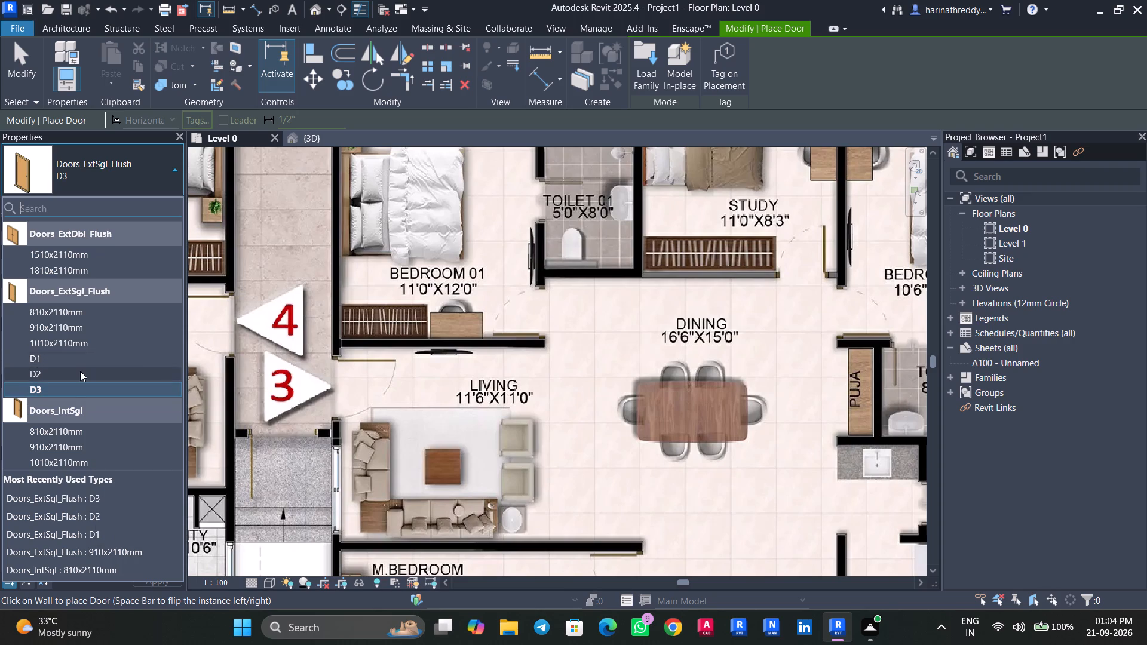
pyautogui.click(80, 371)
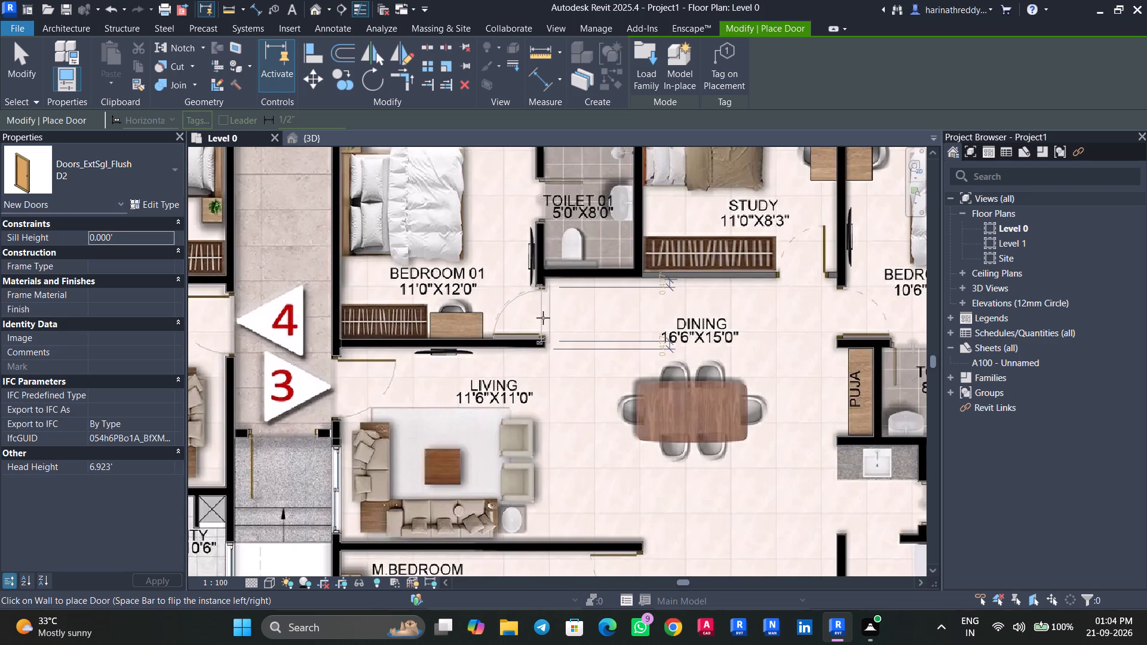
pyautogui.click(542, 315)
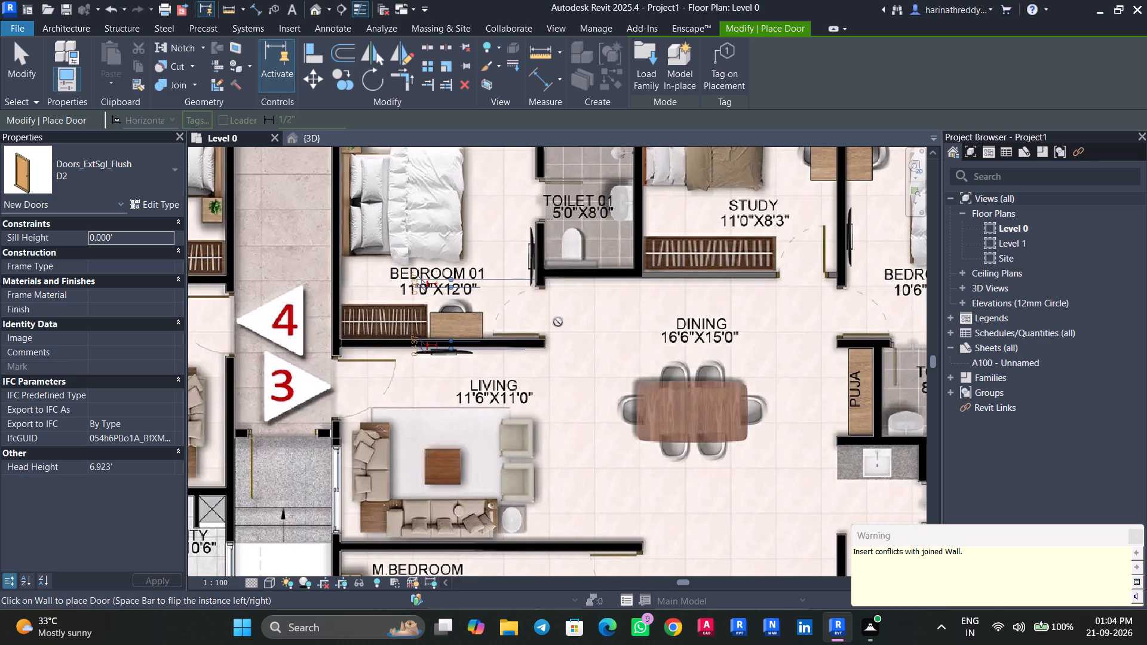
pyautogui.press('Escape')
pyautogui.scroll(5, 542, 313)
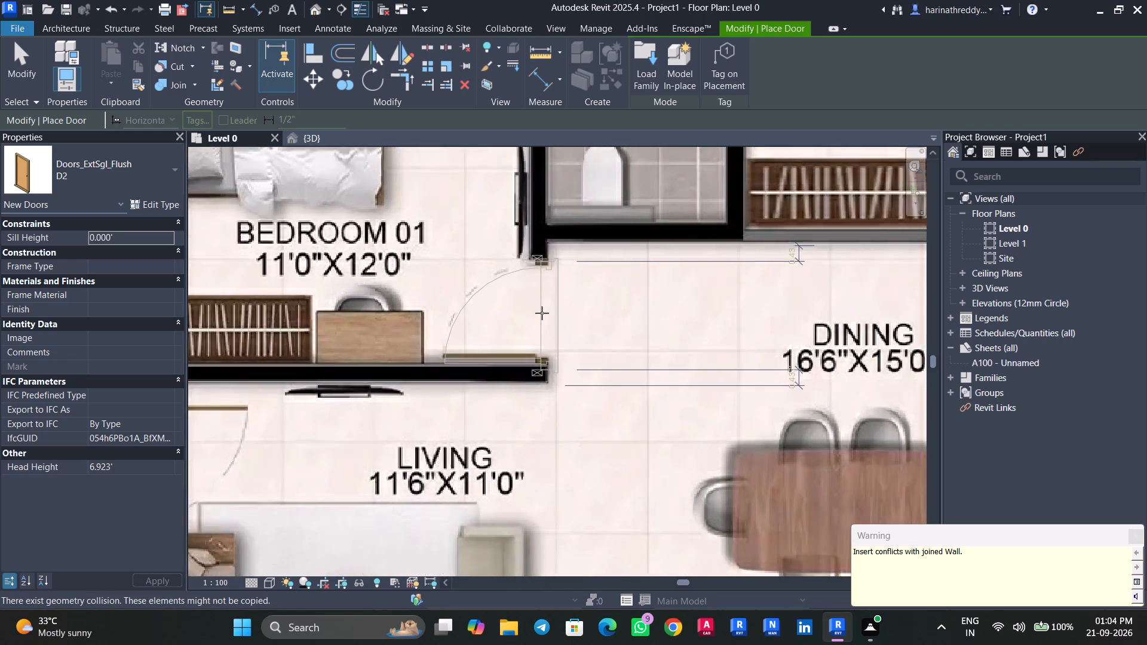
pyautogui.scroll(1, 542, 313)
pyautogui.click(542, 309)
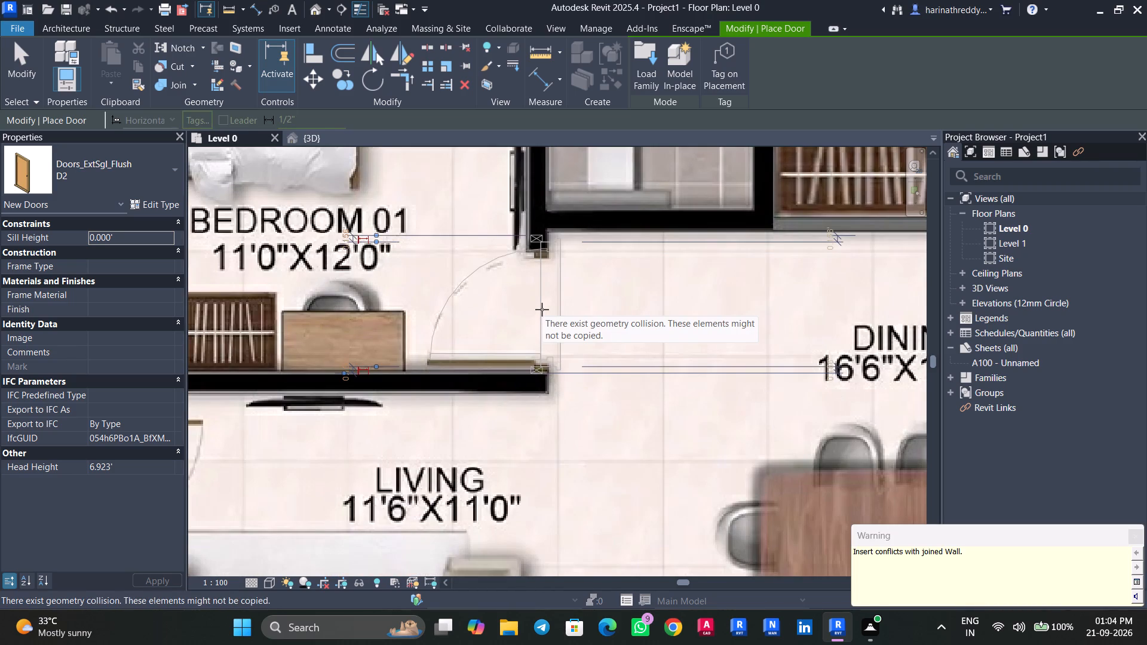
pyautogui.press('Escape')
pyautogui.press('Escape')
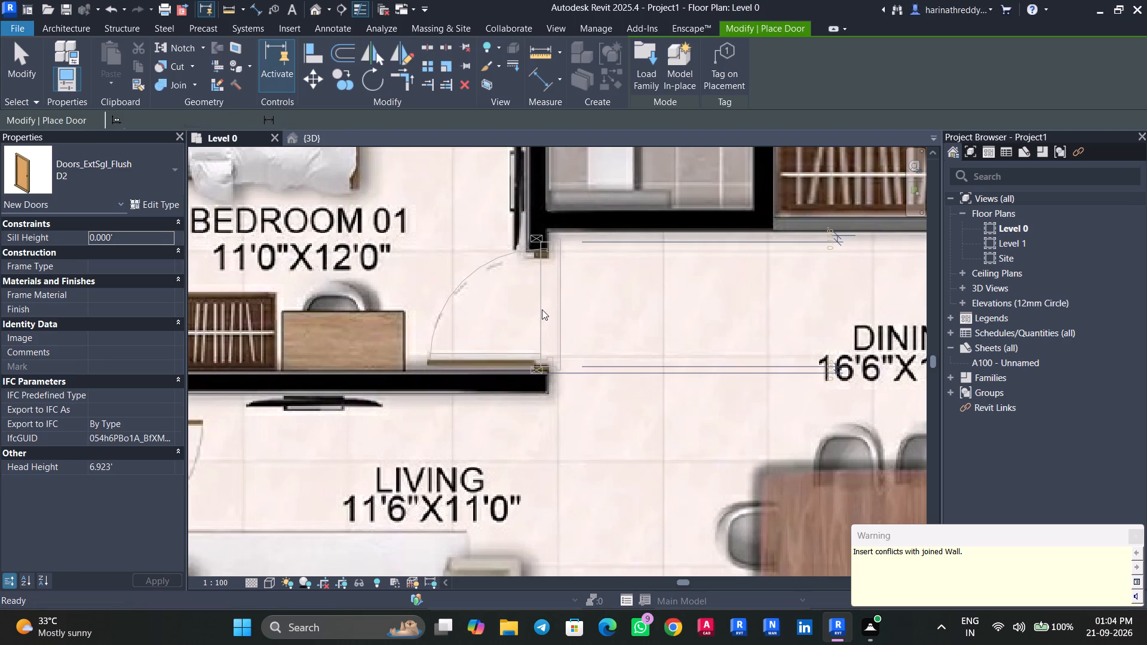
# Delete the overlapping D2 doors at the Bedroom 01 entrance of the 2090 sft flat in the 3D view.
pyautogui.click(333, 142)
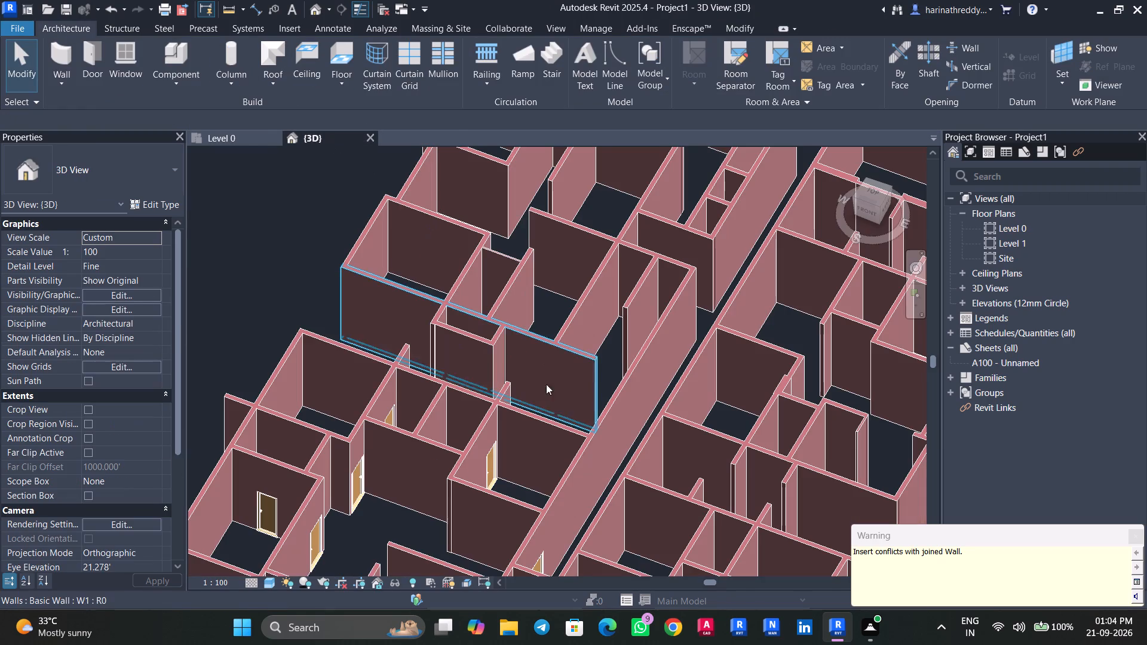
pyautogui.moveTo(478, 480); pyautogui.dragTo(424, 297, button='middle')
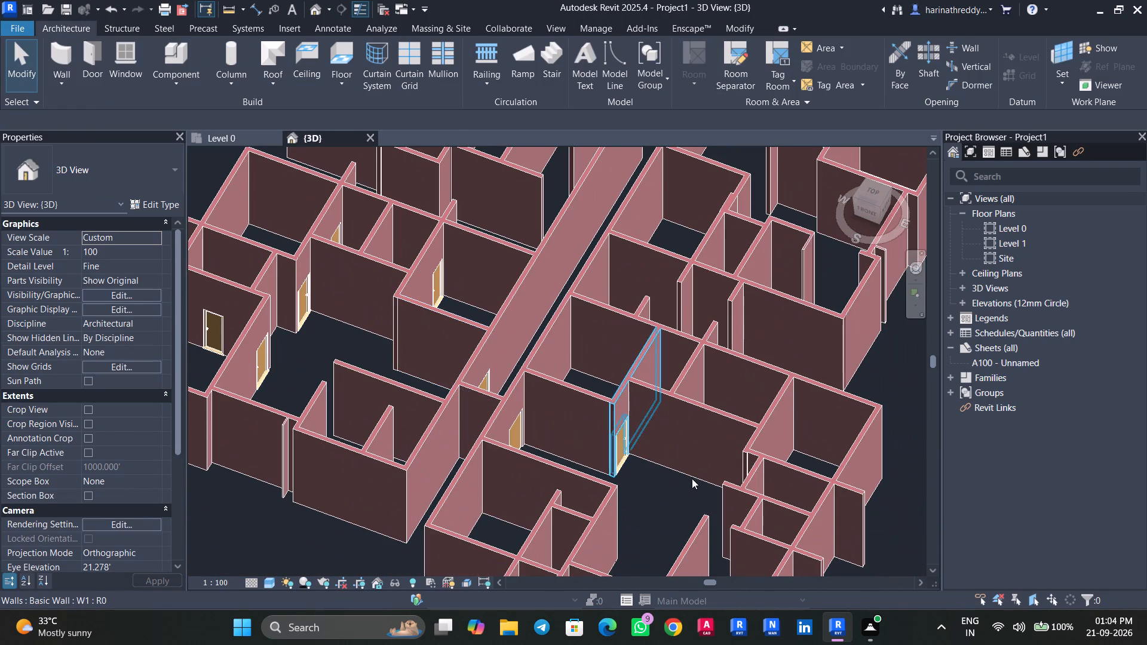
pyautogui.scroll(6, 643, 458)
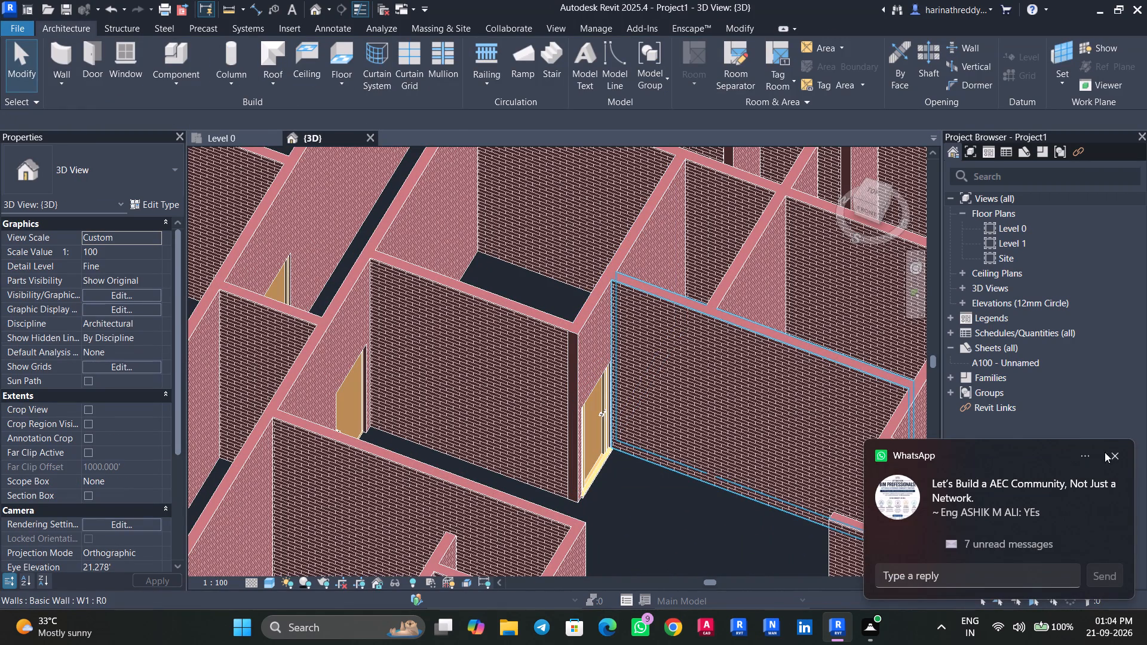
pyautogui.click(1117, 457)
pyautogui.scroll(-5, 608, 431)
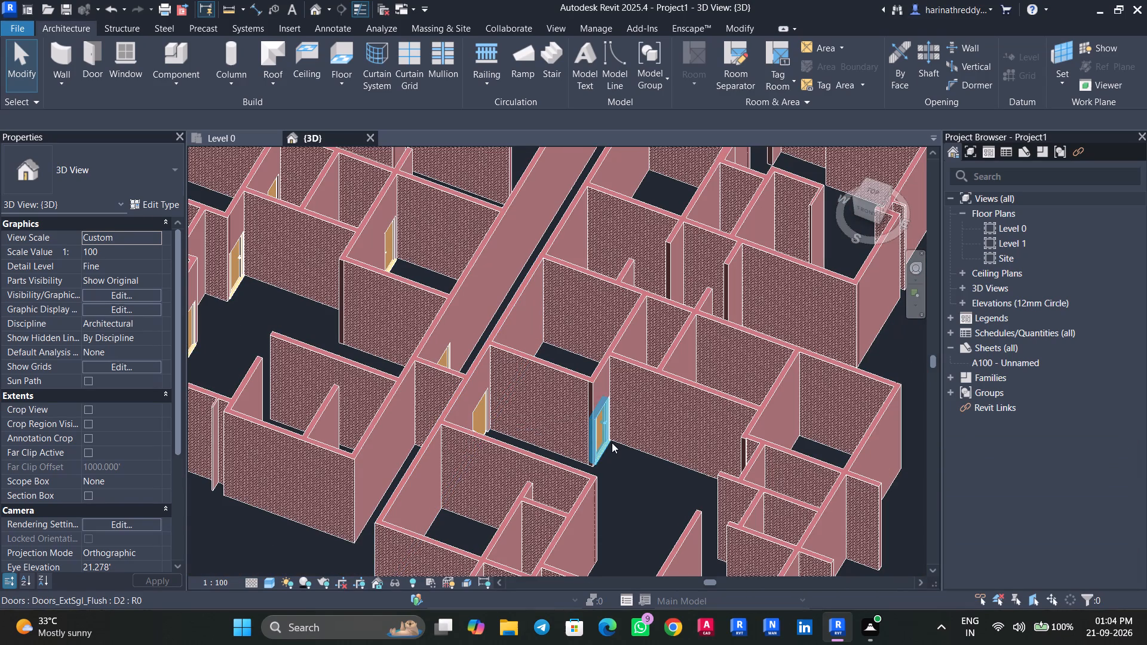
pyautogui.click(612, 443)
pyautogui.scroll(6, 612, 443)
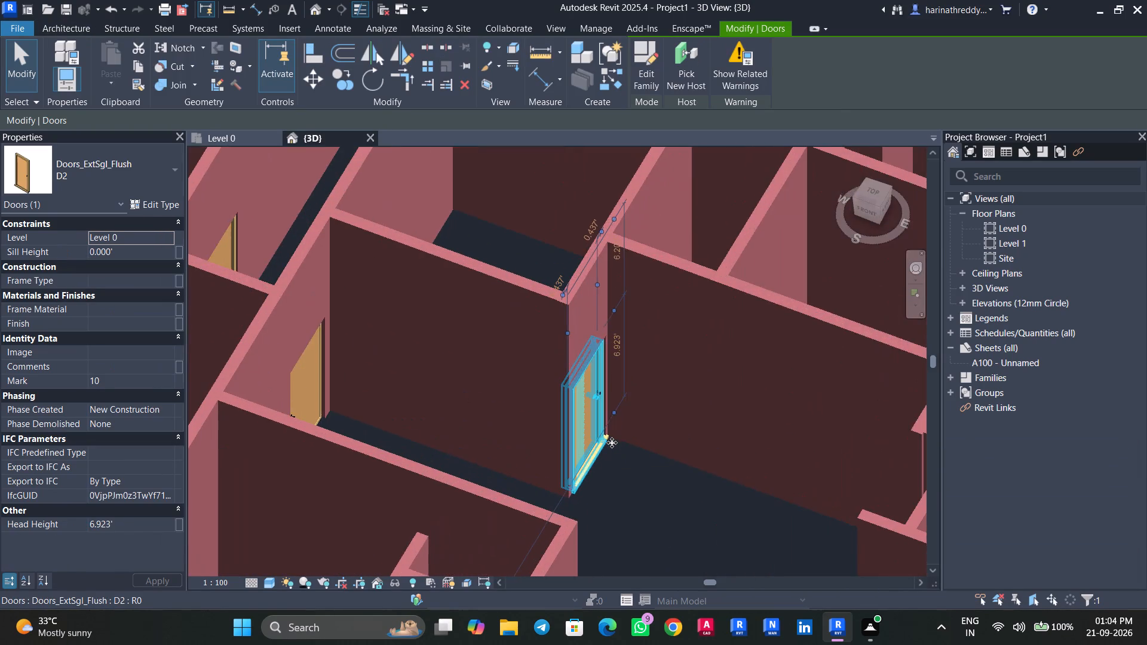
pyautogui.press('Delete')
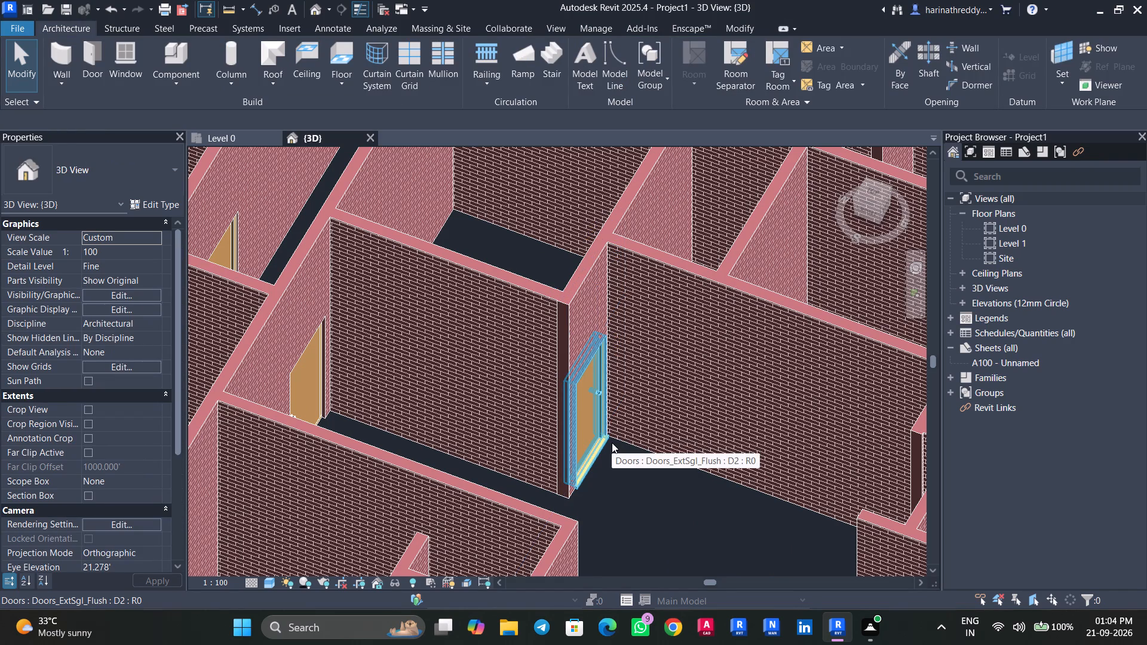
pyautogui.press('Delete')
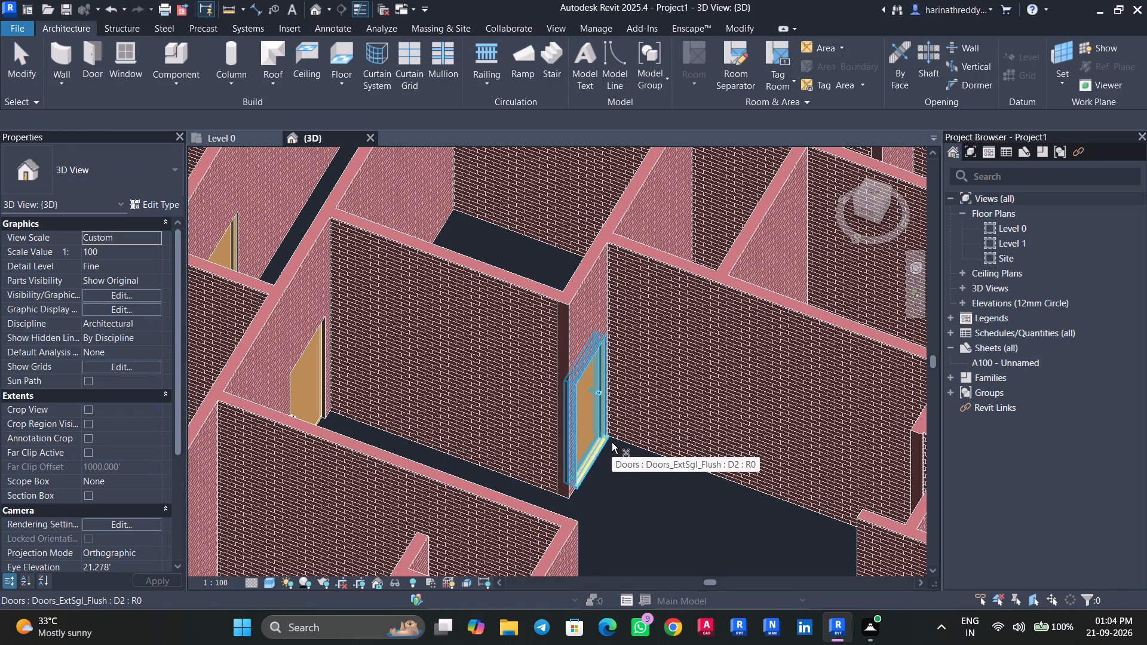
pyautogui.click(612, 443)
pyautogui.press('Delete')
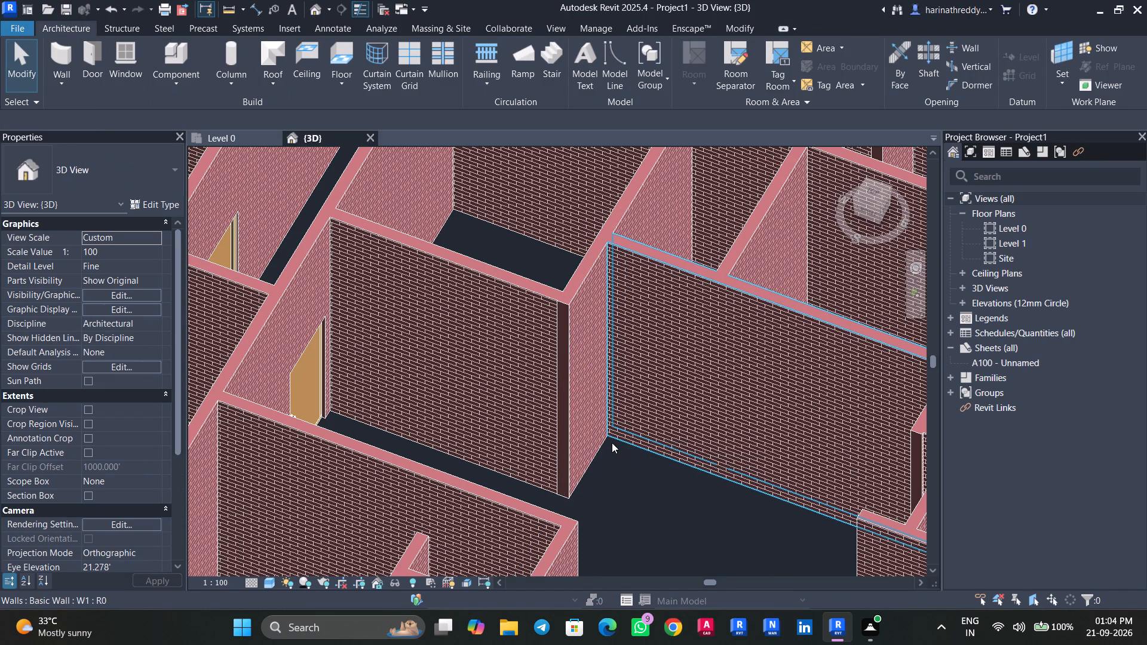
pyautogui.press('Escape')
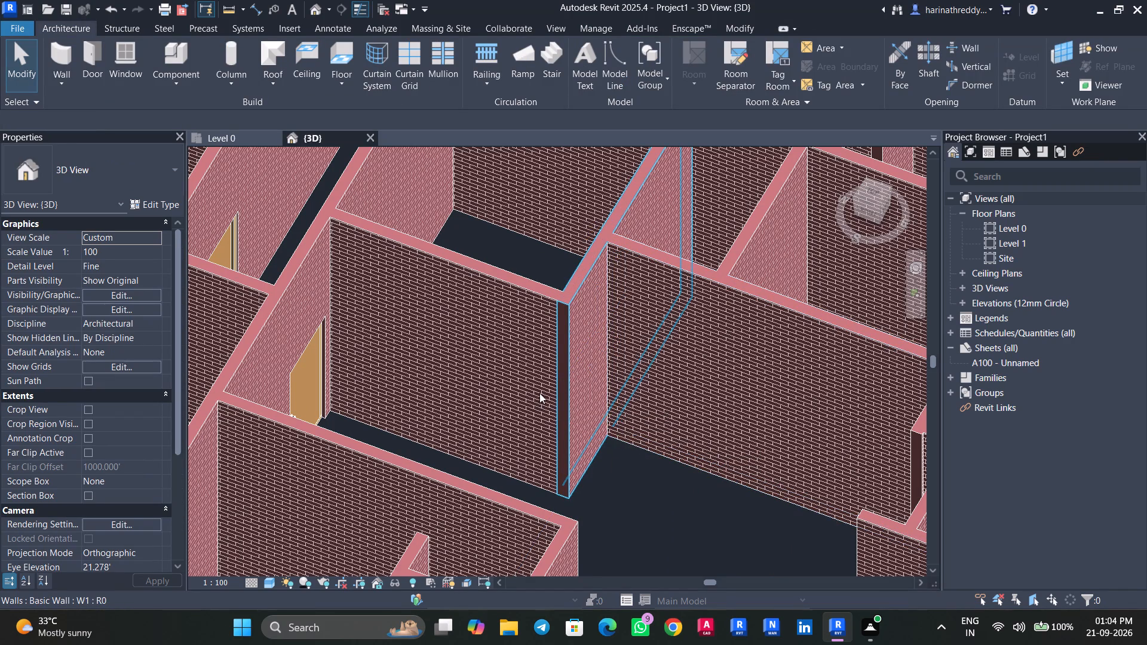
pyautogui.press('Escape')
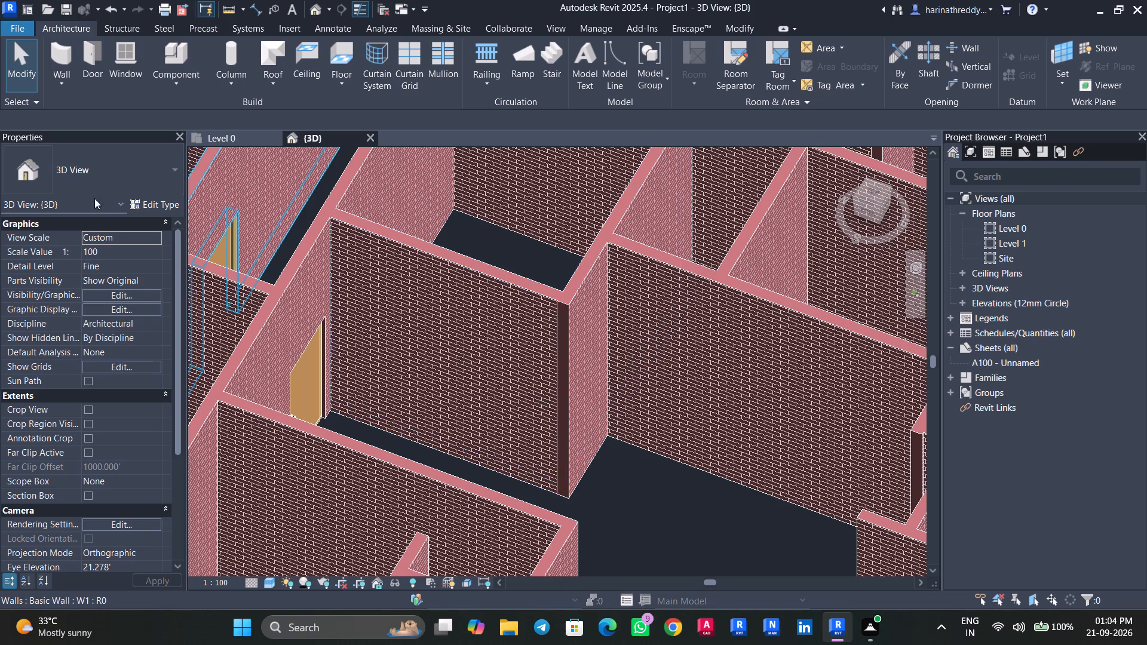
# Place a single D2 door in the Bedroom 01 entrance opening of the 2090 sft flat on the Level 0 plan.
pyautogui.click(214, 146)
pyautogui.scroll(-4, 504, 324)
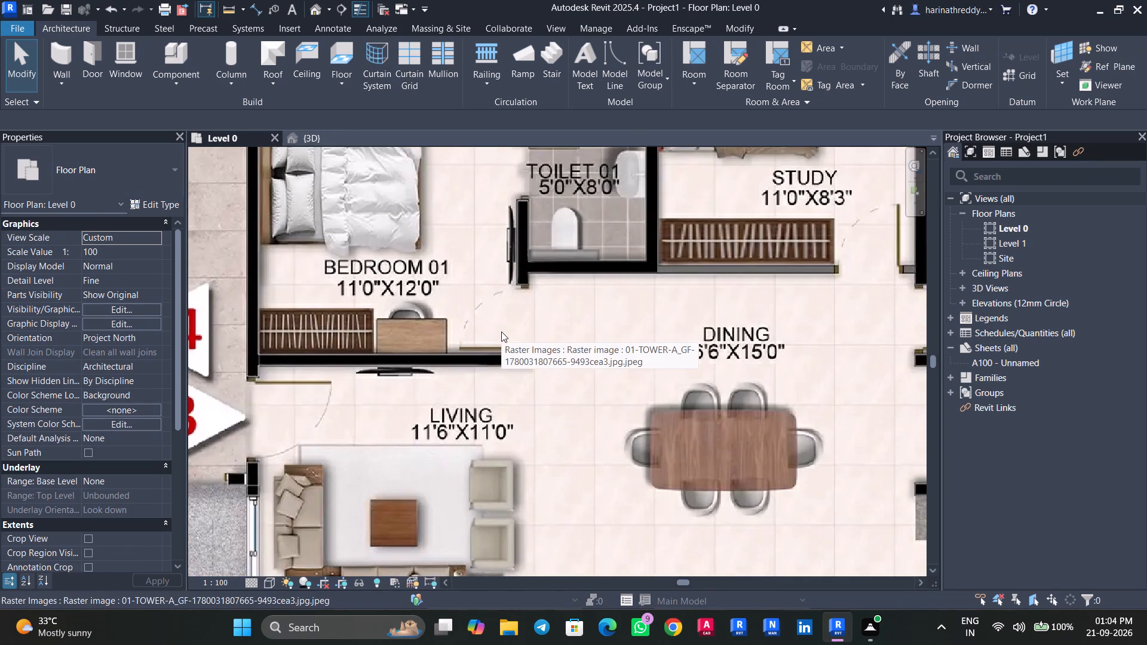
pyautogui.scroll(-3, 600, 334)
pyautogui.write('DR')
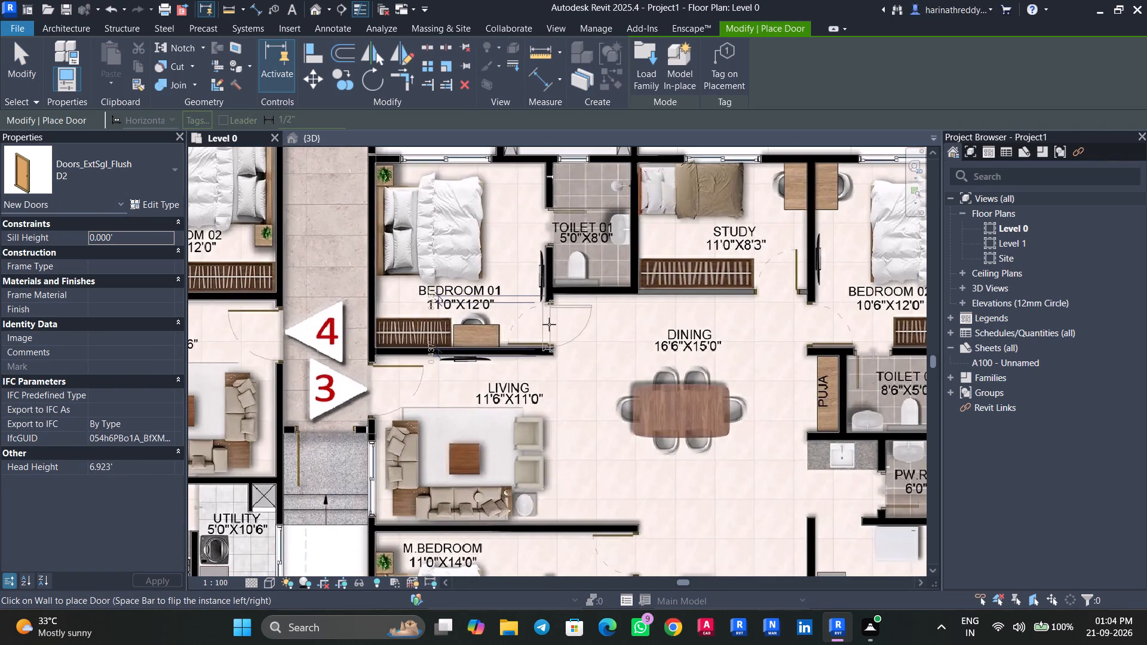
pyautogui.click(553, 324)
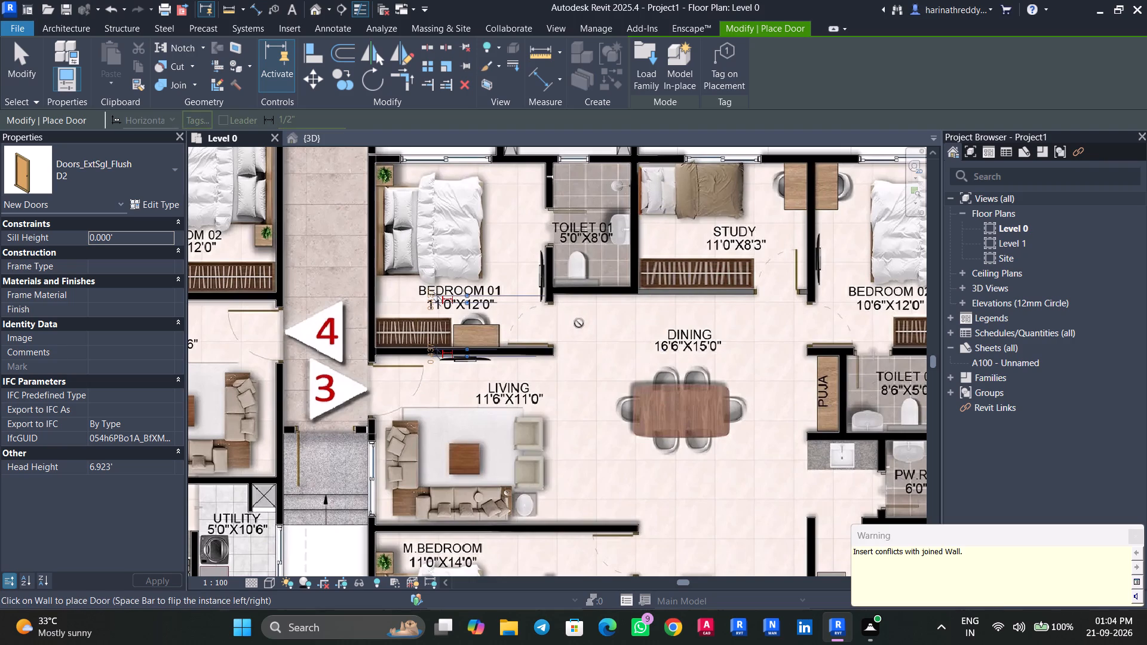
# Place a D2 door in the M.Bedroom entrance opening of the 2090 sft flat, flipped to match the plan image and swinging into the bedroom.
pyautogui.scroll(-3, 584, 322)
pyautogui.moveTo(585, 322); pyautogui.dragTo(390, 296, button='middle')
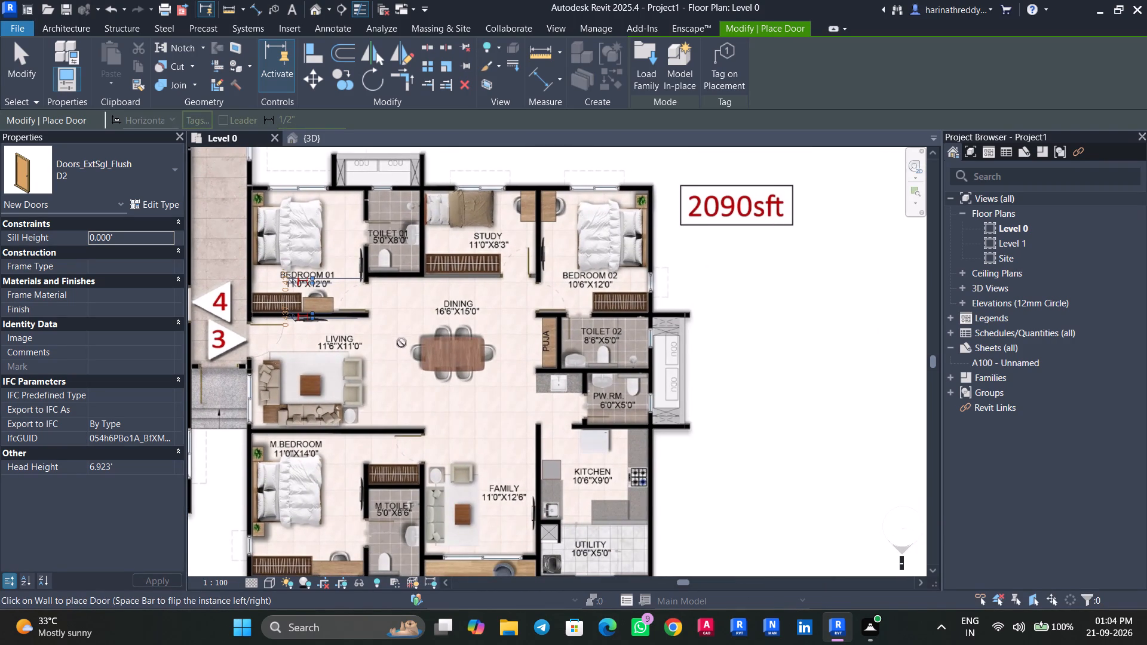
pyautogui.moveTo(424, 418); pyautogui.dragTo(404, 355, button='middle')
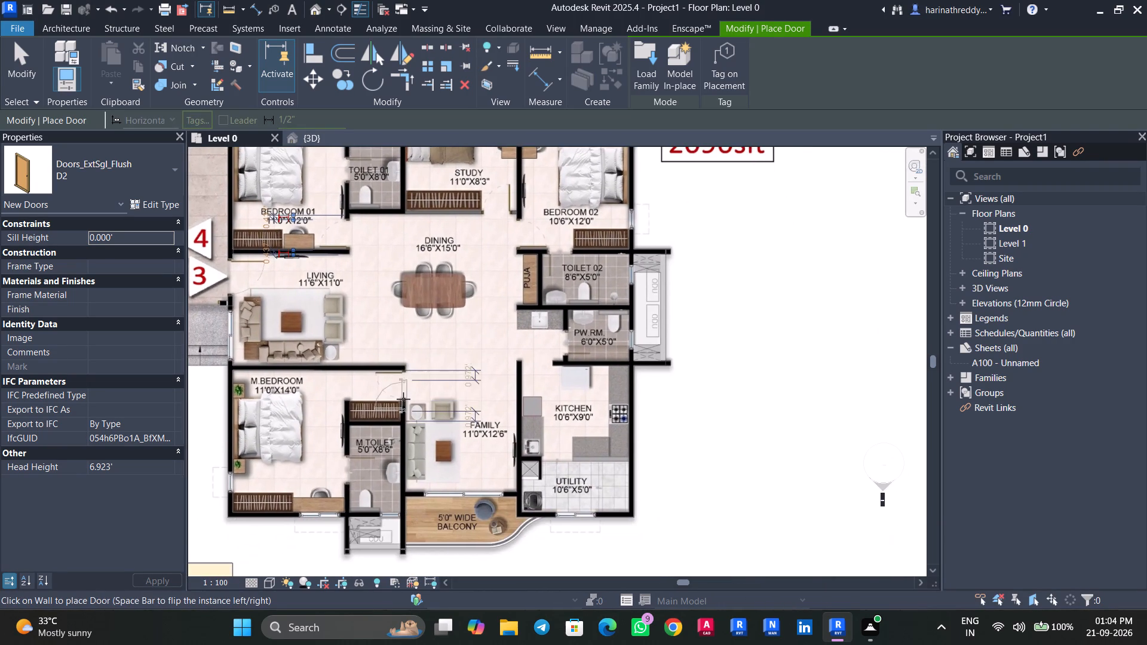
pyautogui.scroll(5, 403, 397)
pyautogui.press('v')
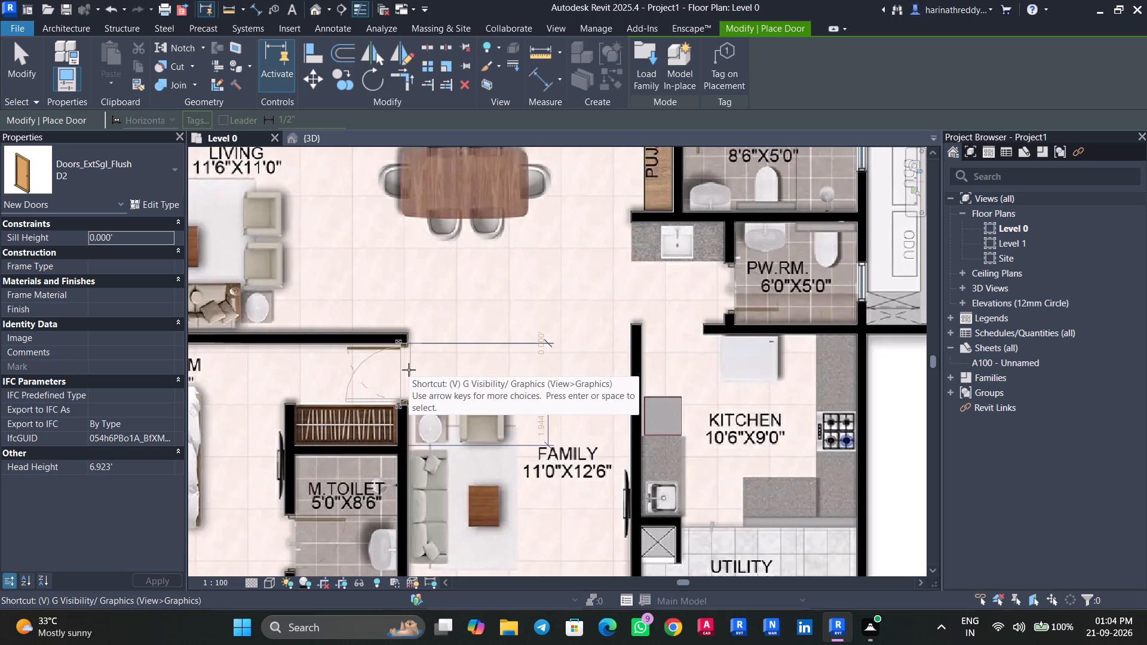
pyautogui.press('space')
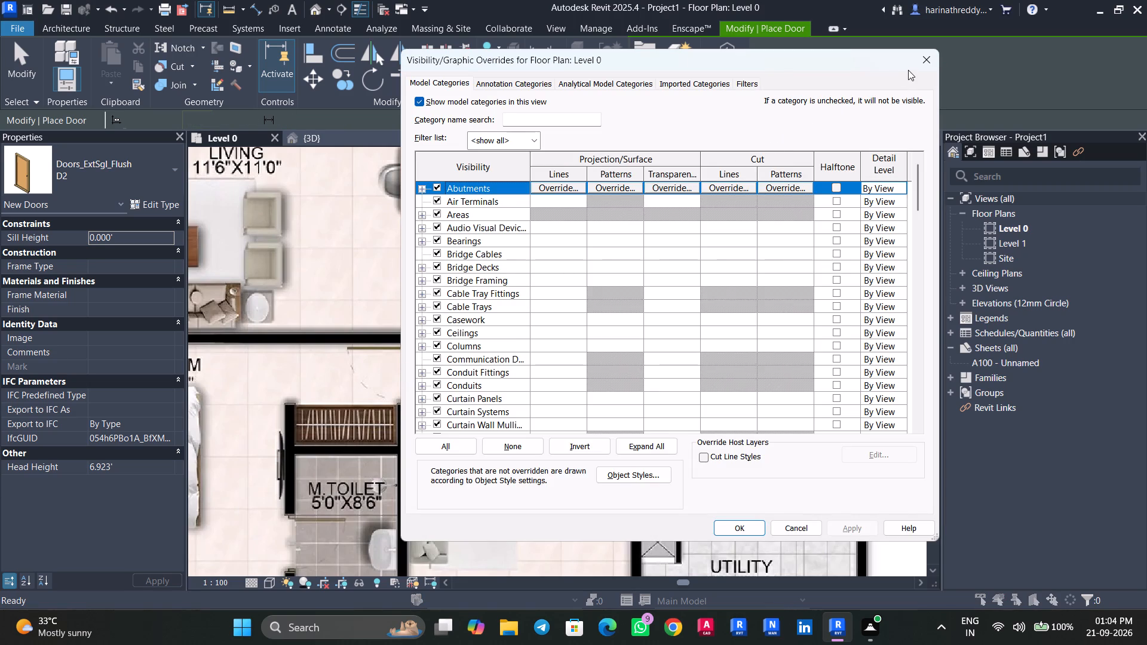
pyautogui.click(927, 57)
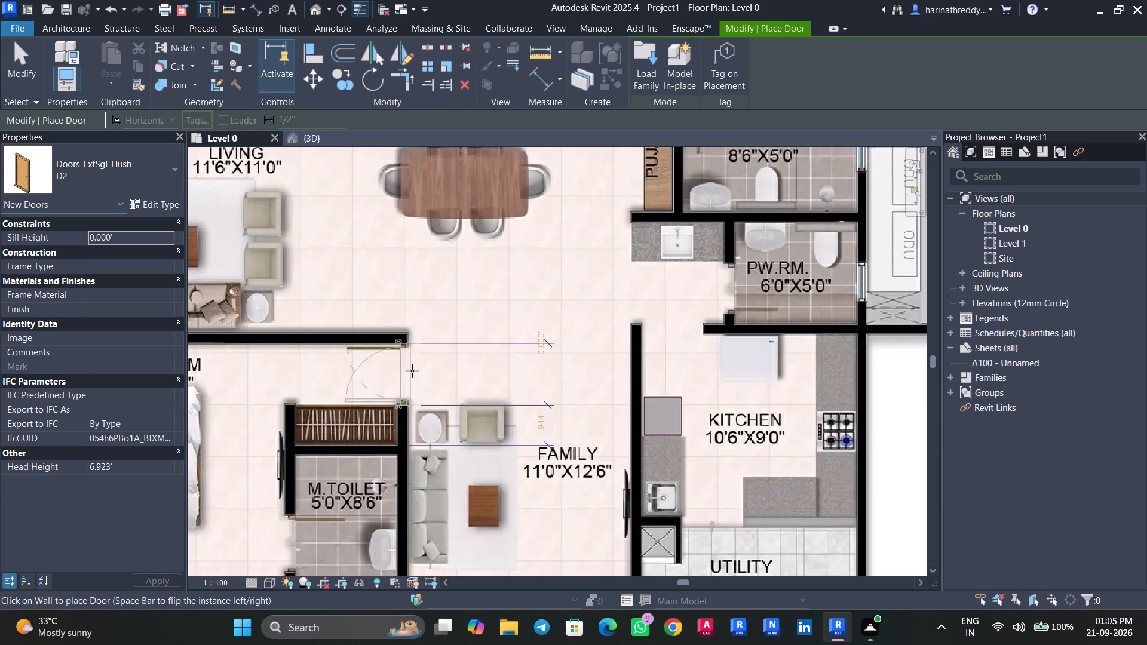
pyautogui.press('space')
pyautogui.click(412, 373)
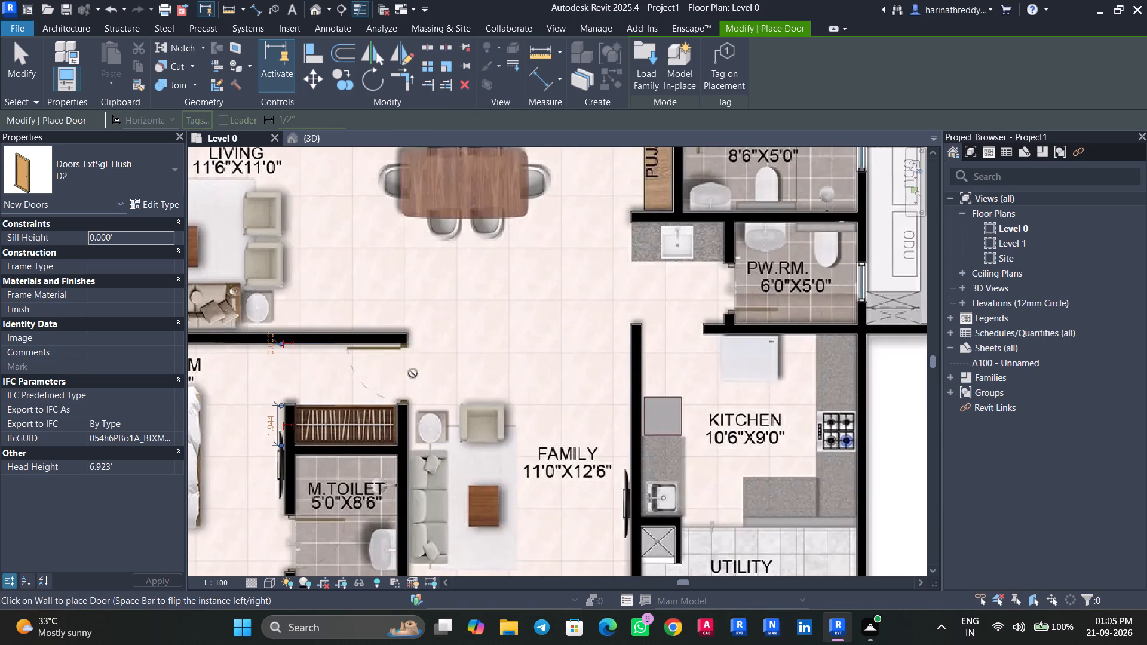
# Place a D2 door in the Bedroom 02 entrance opening of the 2090 sft flat, swinging into the bedroom.
pyautogui.moveTo(522, 363); pyautogui.dragTo(605, 232, button='middle')
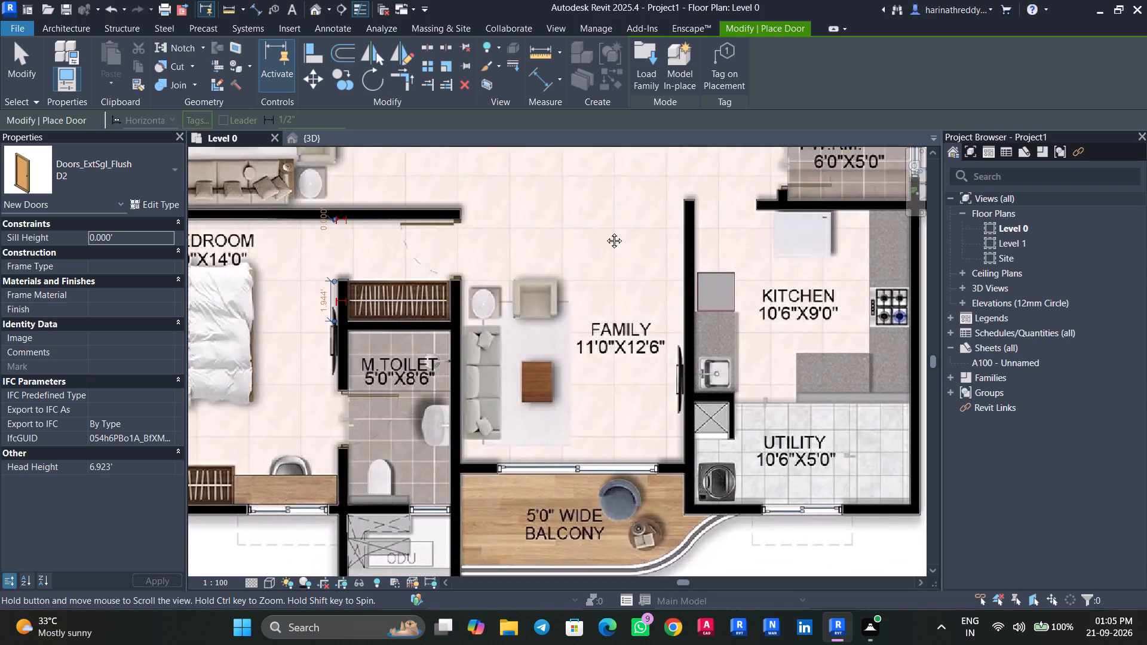
pyautogui.moveTo(605, 232); pyautogui.dragTo(382, 512, button='middle')
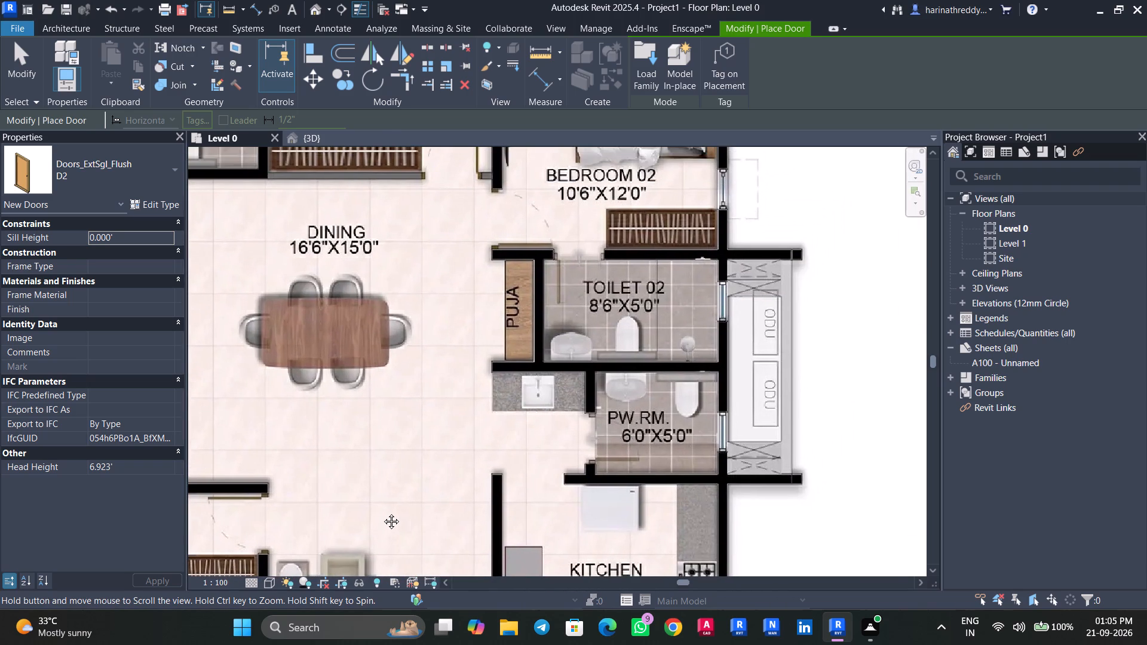
pyautogui.moveTo(382, 512); pyautogui.dragTo(335, 579, button='middle')
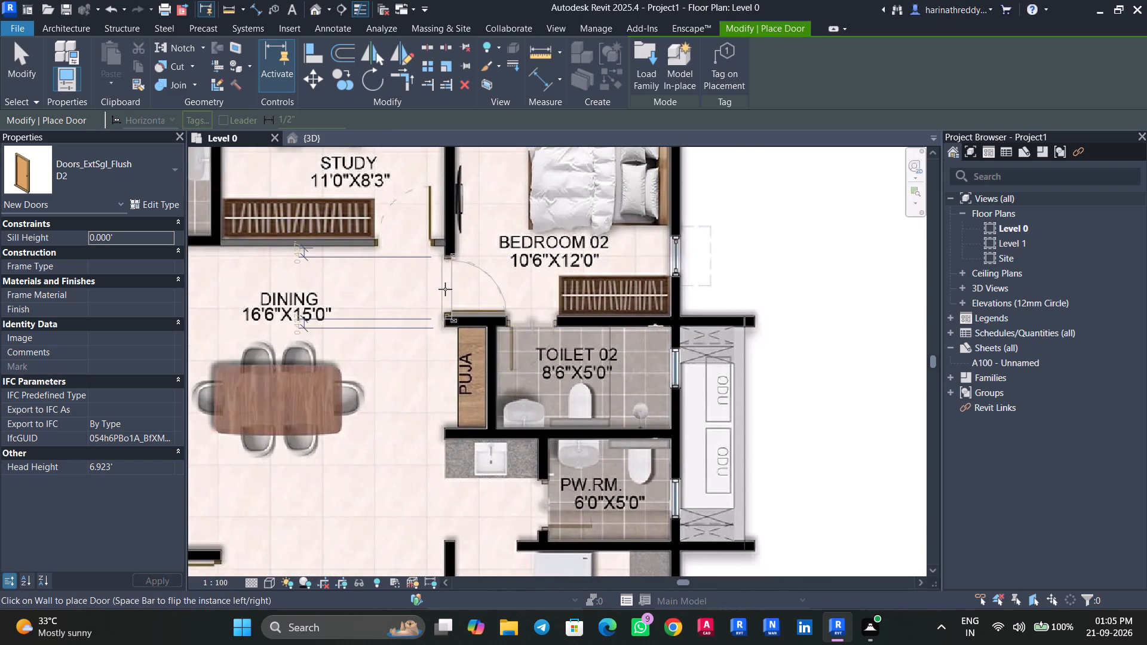
pyautogui.click(445, 289)
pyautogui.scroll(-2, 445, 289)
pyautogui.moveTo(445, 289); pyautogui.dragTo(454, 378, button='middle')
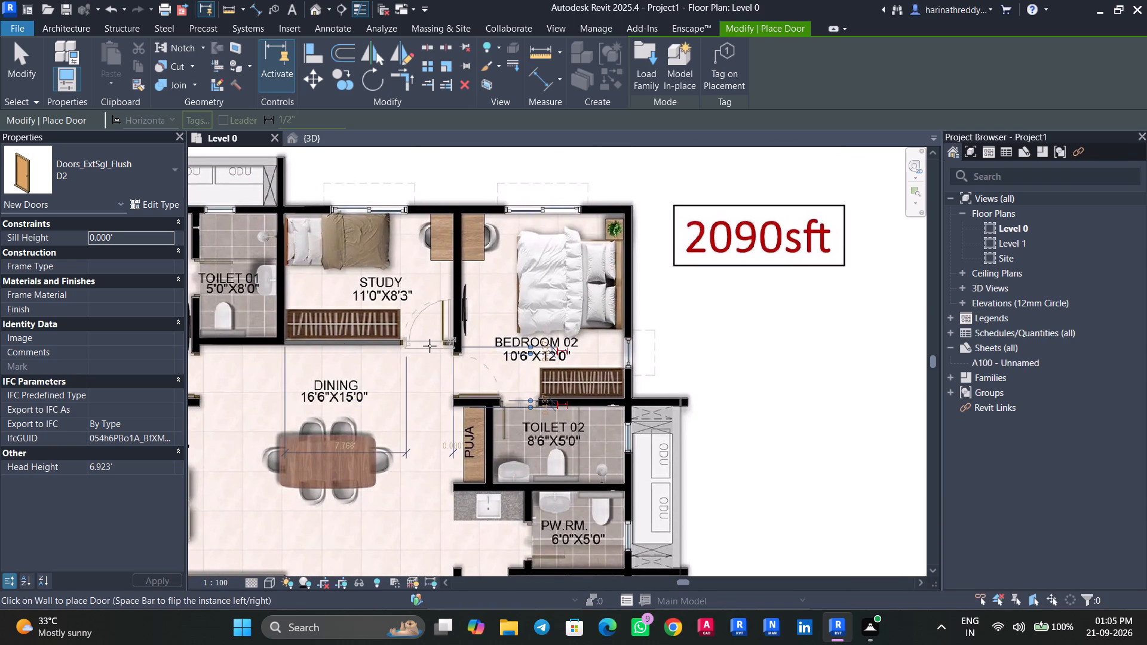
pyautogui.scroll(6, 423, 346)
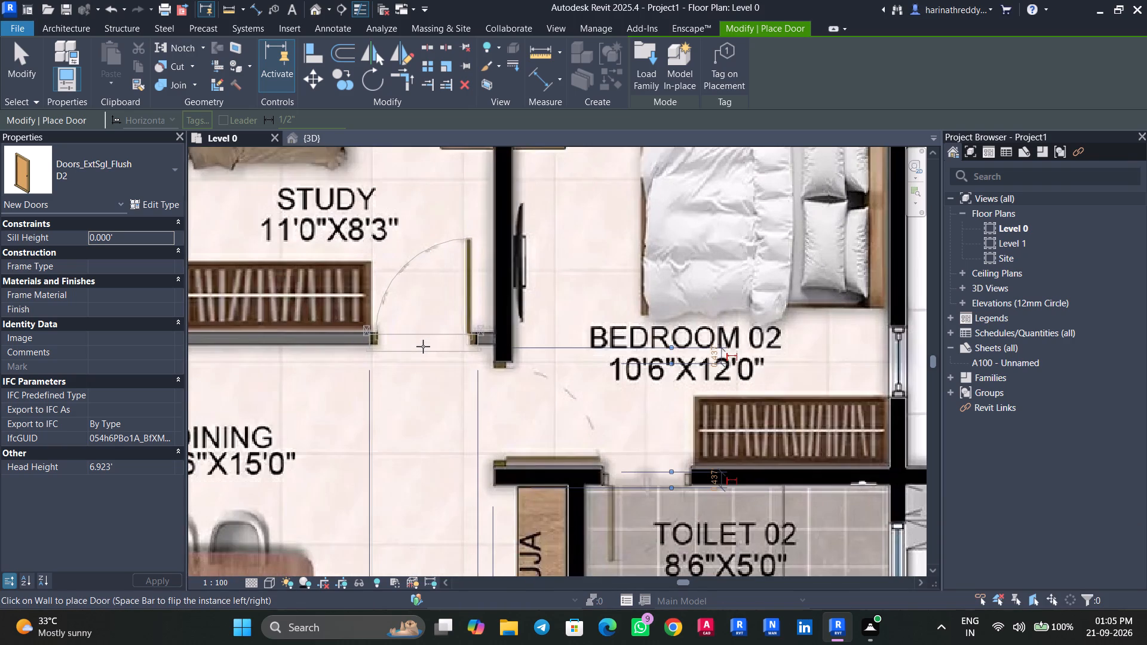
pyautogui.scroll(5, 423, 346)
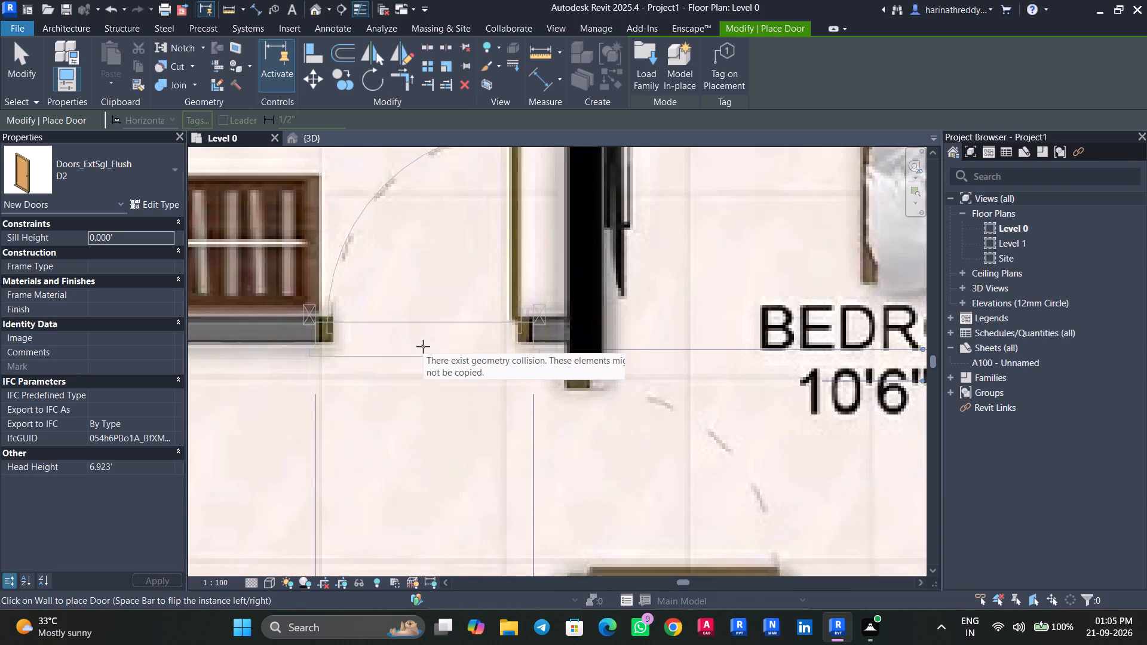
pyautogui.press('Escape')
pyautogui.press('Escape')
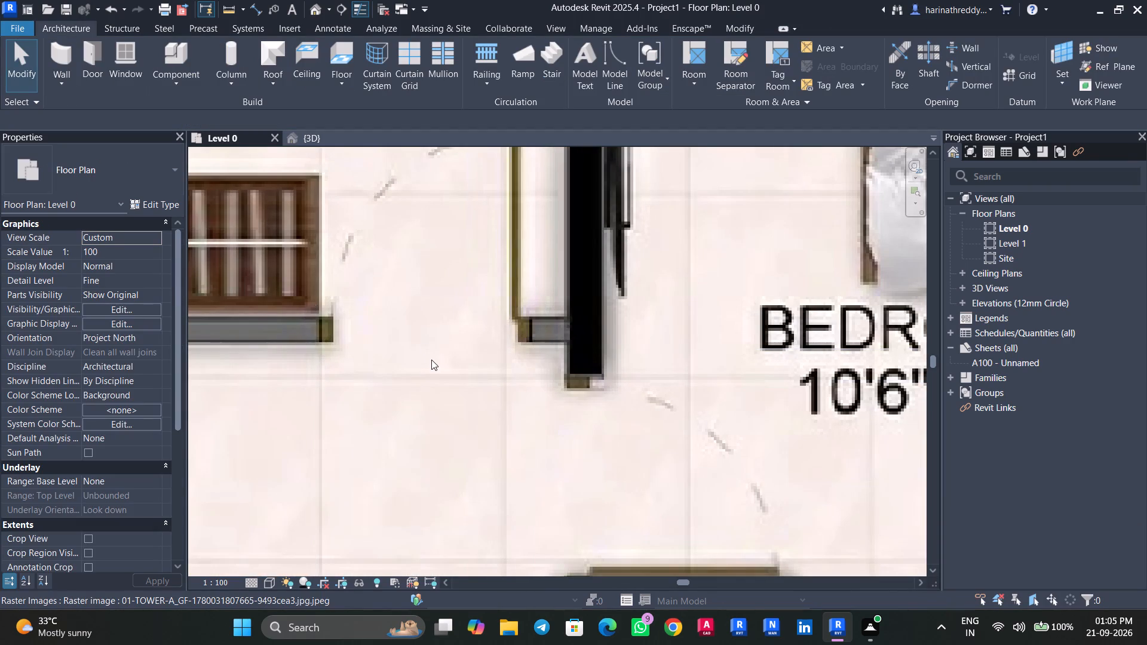
# Examine the placed D2 doors in the 3D view, checking the bedroom doors of the 2090 sft flat from different sides.
pyautogui.scroll(-5, 432, 361)
pyautogui.click(327, 140)
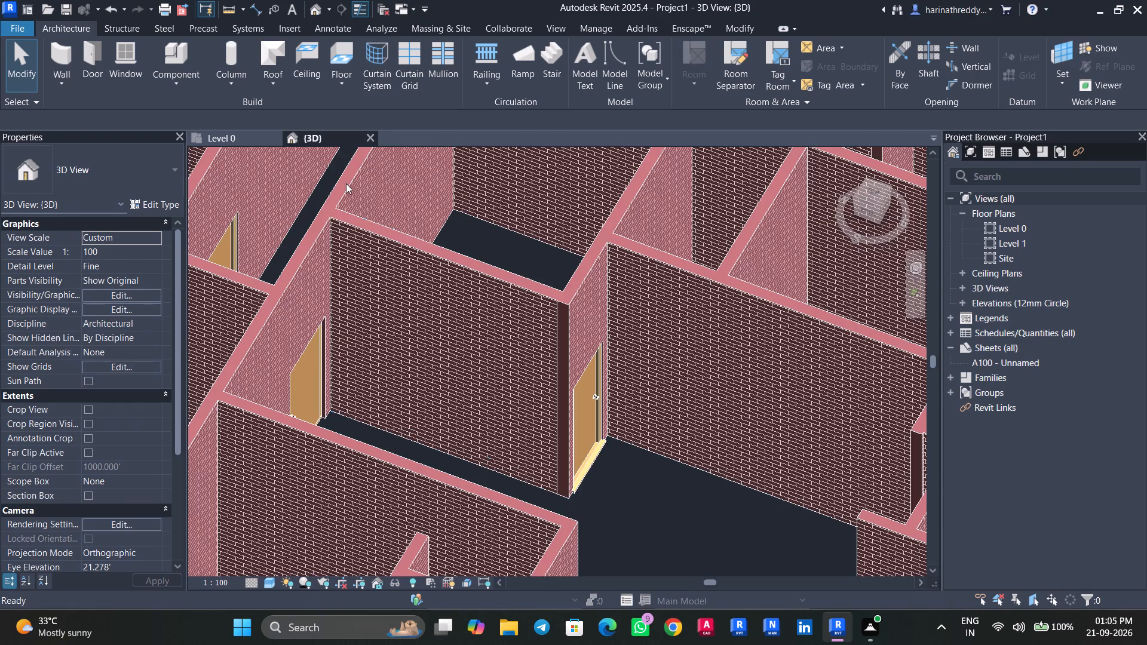
pyautogui.keyDown('shift'); pyautogui.moveTo(561, 411); pyautogui.dragTo(548, 406, button='middle'); pyautogui.keyUp('shift')
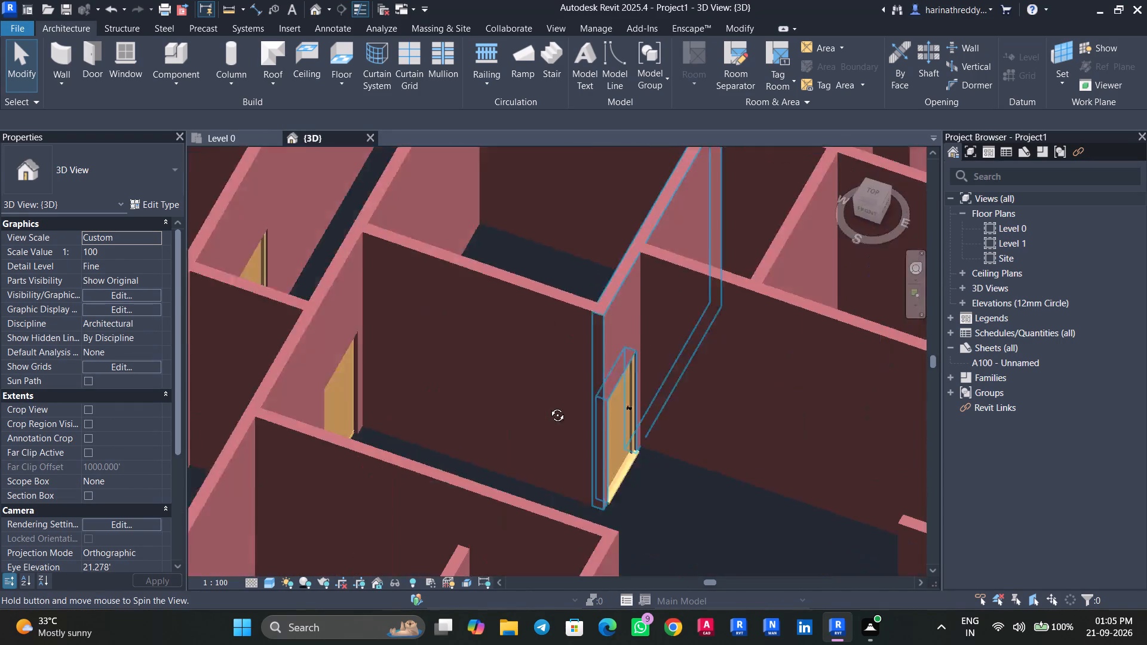
pyautogui.keyDown('shift'); pyautogui.moveTo(548, 406); pyautogui.dragTo(547, 405, button='middle'); pyautogui.keyUp('shift')
pyautogui.scroll(-9, 563, 408)
pyautogui.moveTo(564, 408); pyautogui.dragTo(576, 406, button='middle')
pyautogui.moveTo(582, 428); pyautogui.dragTo(637, 419, button='middle')
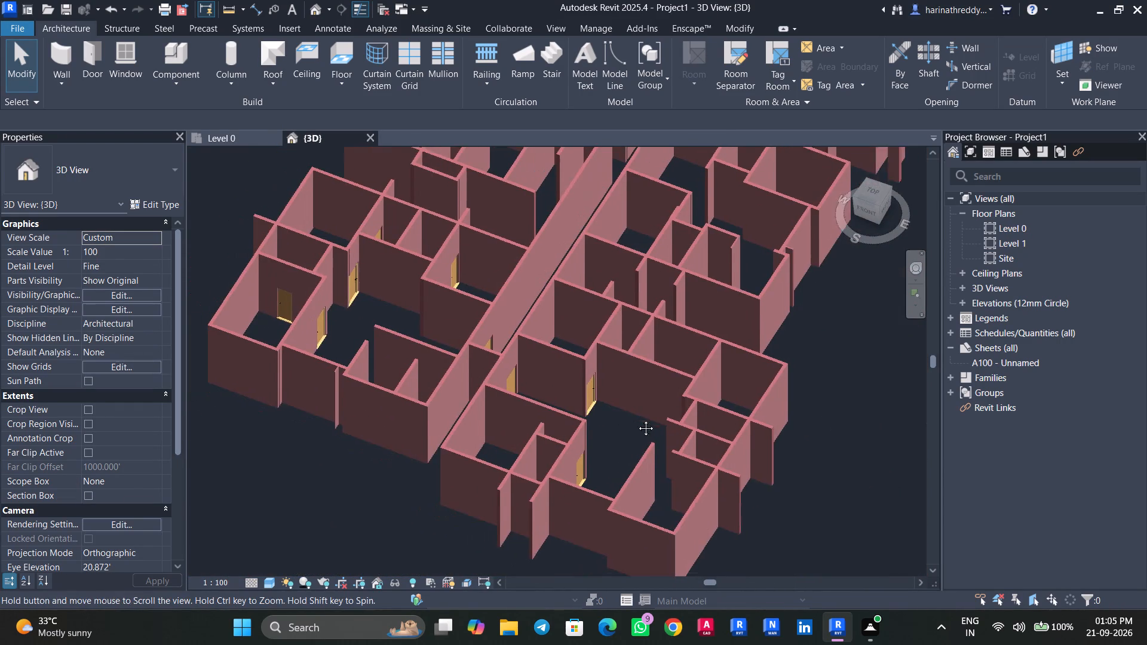
pyautogui.moveTo(637, 419); pyautogui.dragTo(642, 417, button='middle')
pyautogui.click(853, 193)
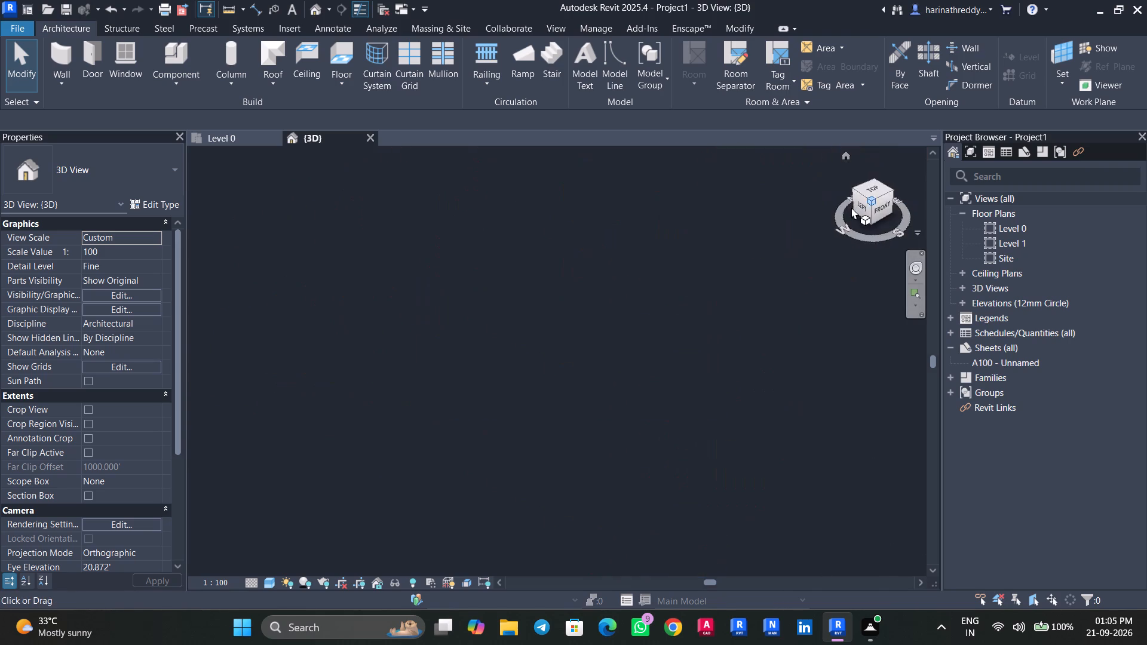
pyautogui.scroll(13, 652, 396)
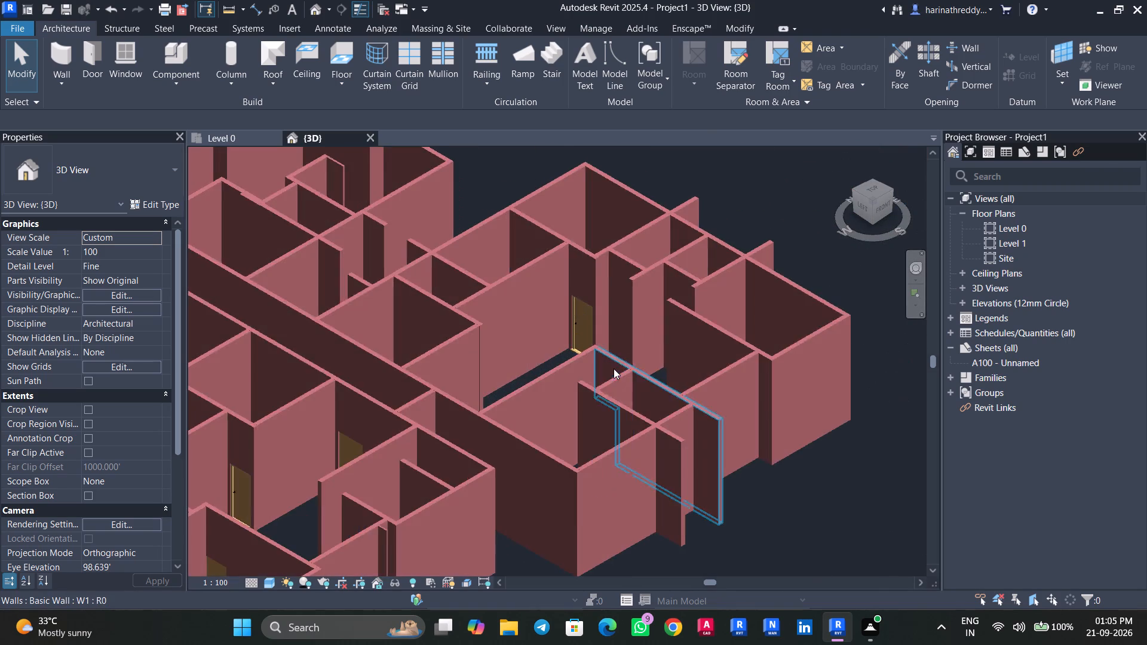
pyautogui.click(585, 331)
pyautogui.scroll(6, 584, 331)
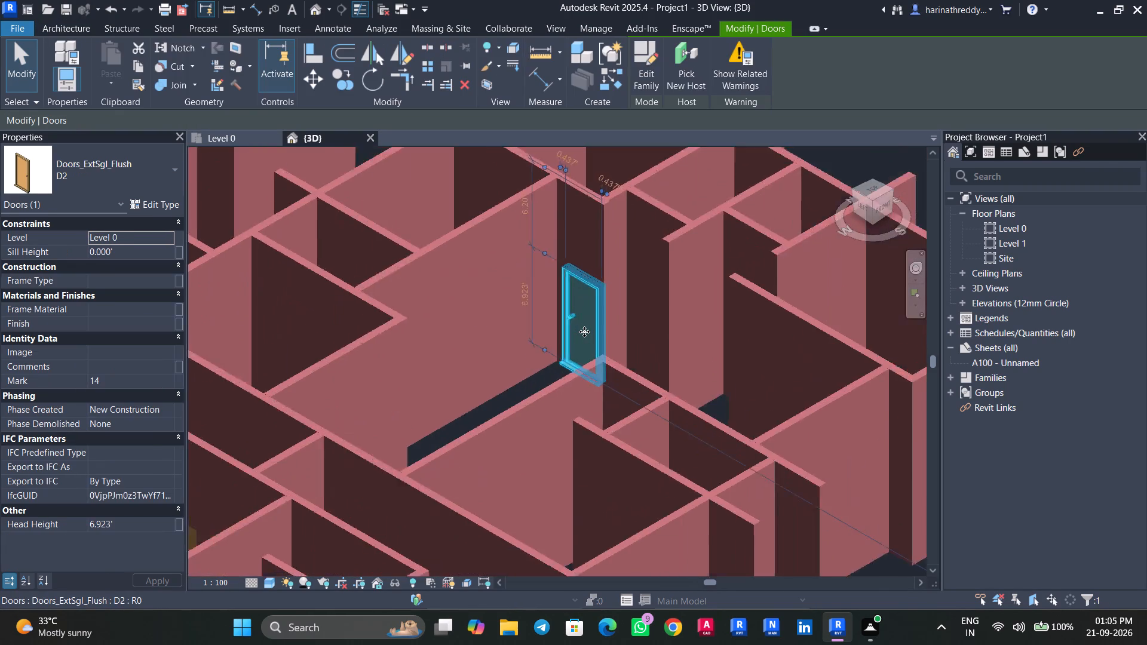
pyautogui.scroll(6, 584, 331)
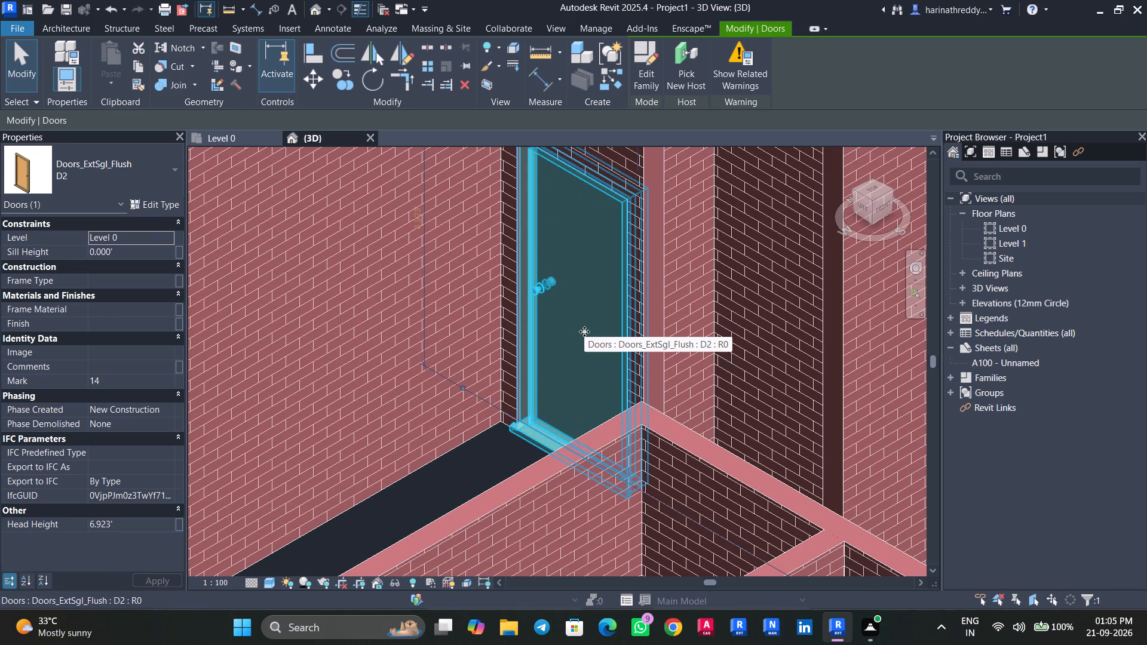
pyautogui.scroll(-11, 584, 331)
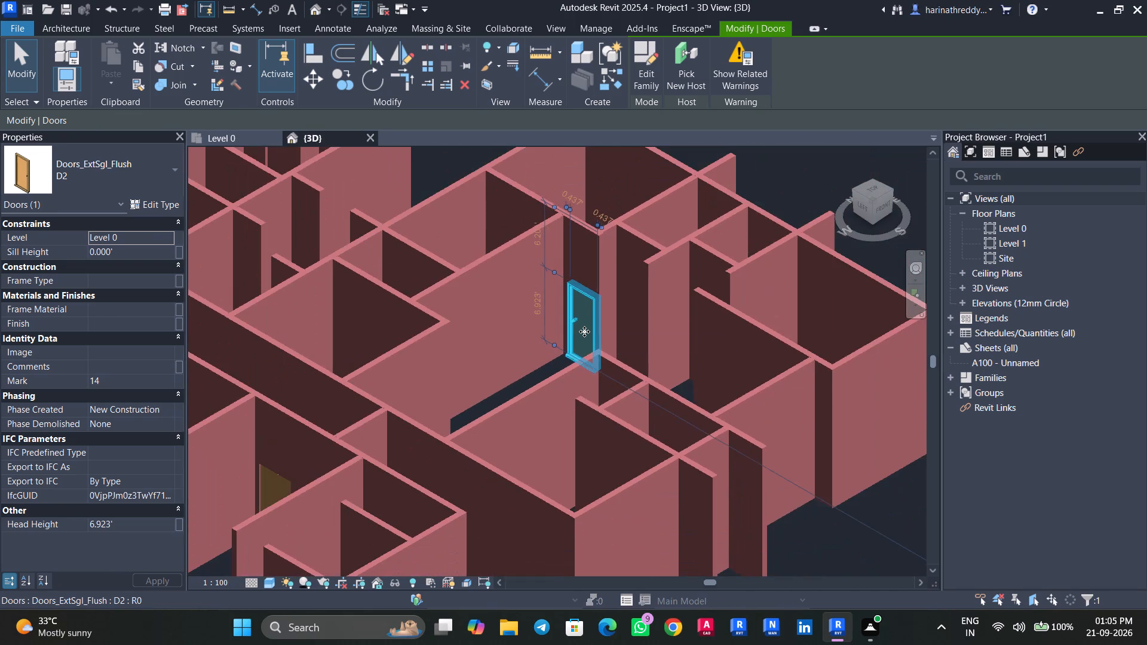
pyautogui.press('Escape')
pyautogui.scroll(-7, 584, 331)
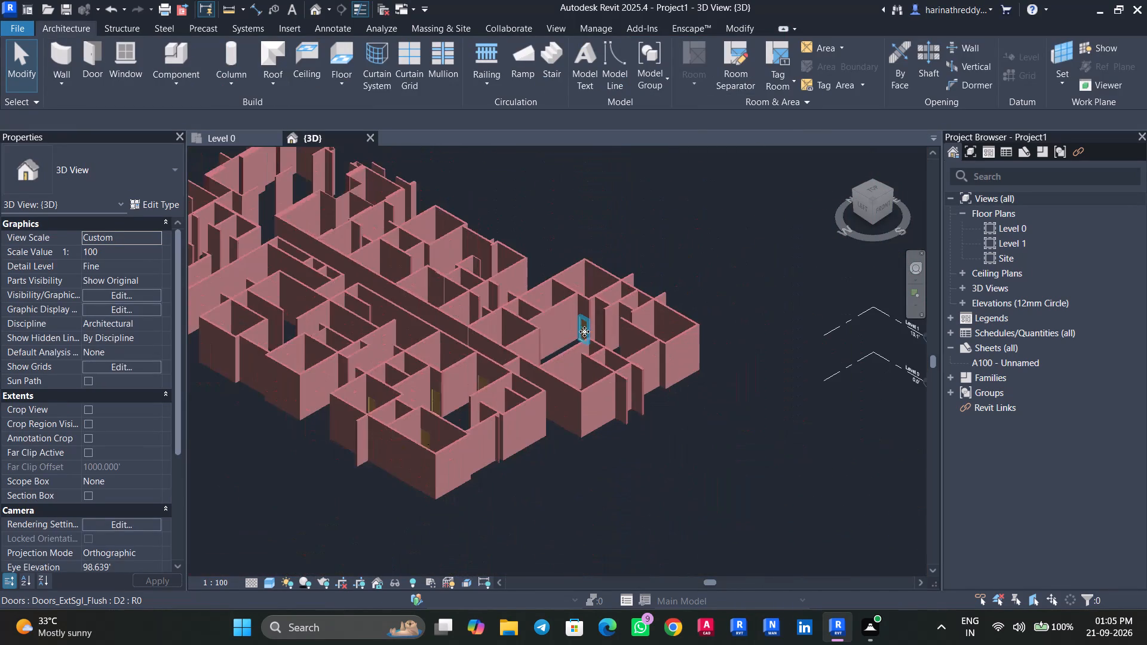
pyautogui.press('Escape')
pyautogui.press('Escape')
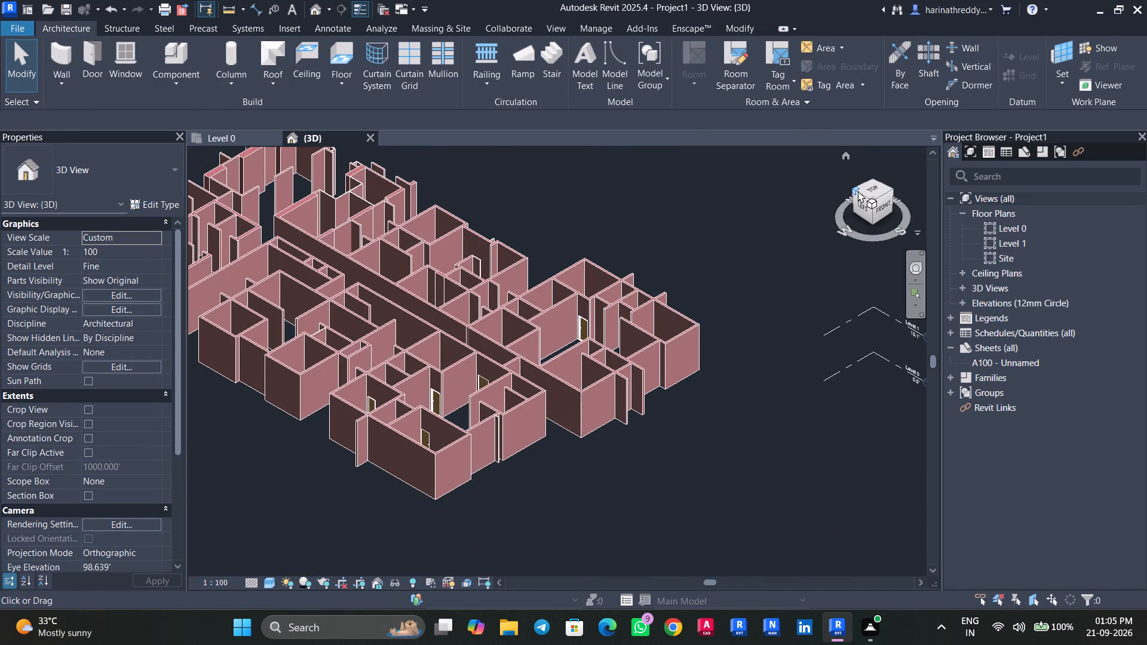
# Place a D3 door in the Study entrance opening of the 2090 sft flat on Level 0, flipped to match the plan image.
pyautogui.click(244, 142)
pyautogui.scroll(-2, 428, 294)
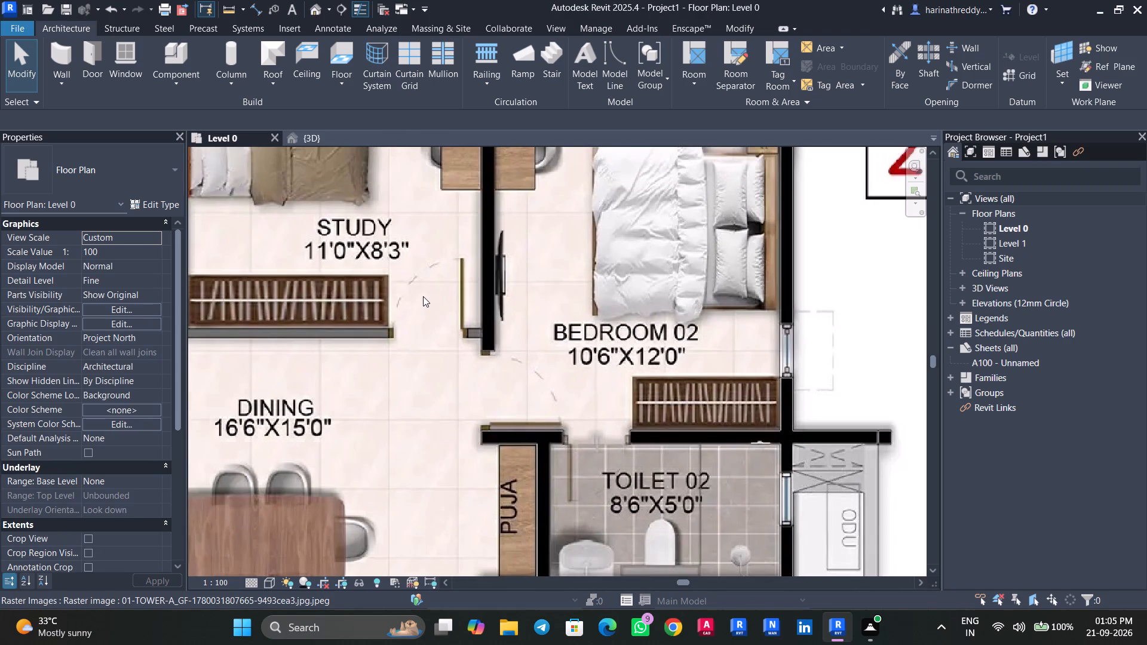
pyautogui.write('DR')
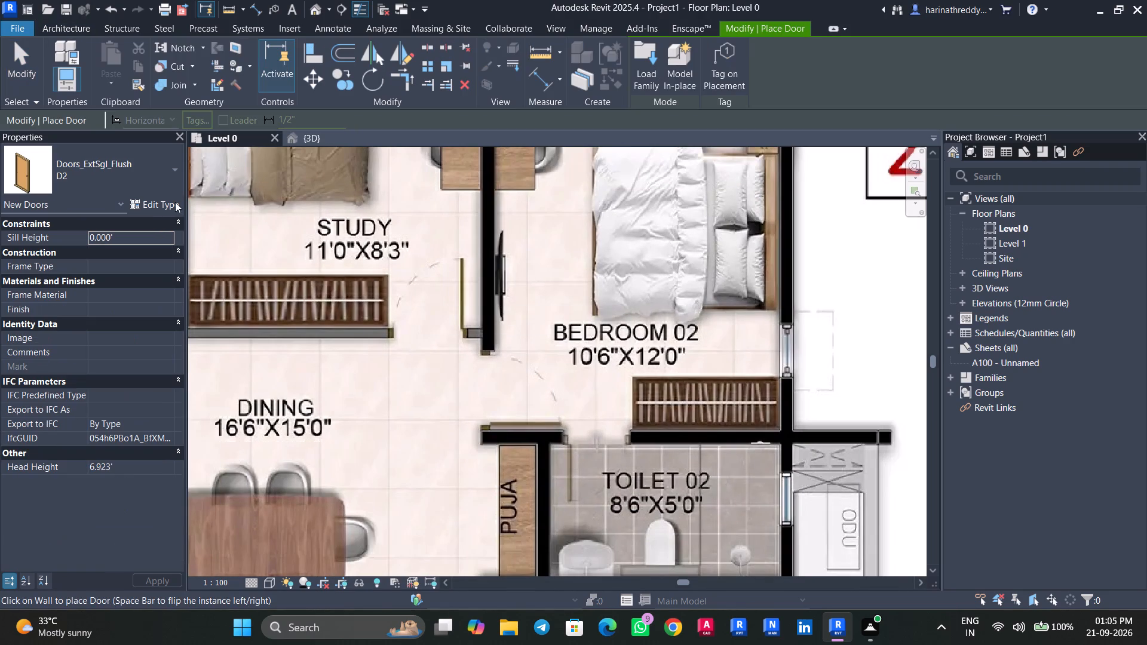
pyautogui.click(161, 184)
pyautogui.click(115, 385)
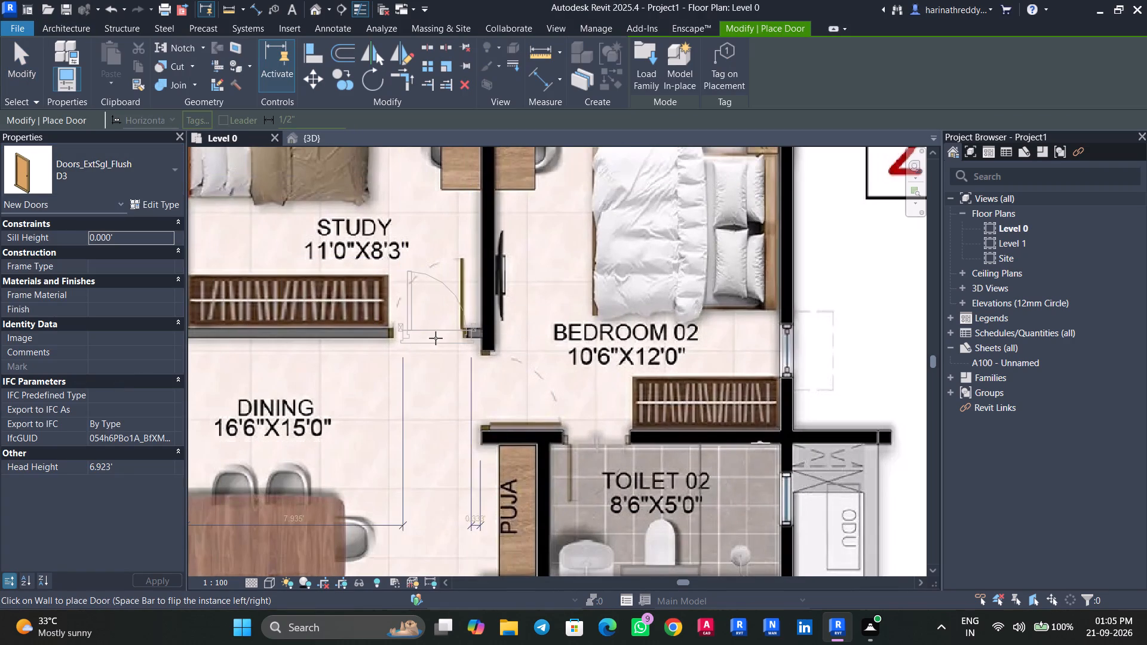
pyautogui.press('space')
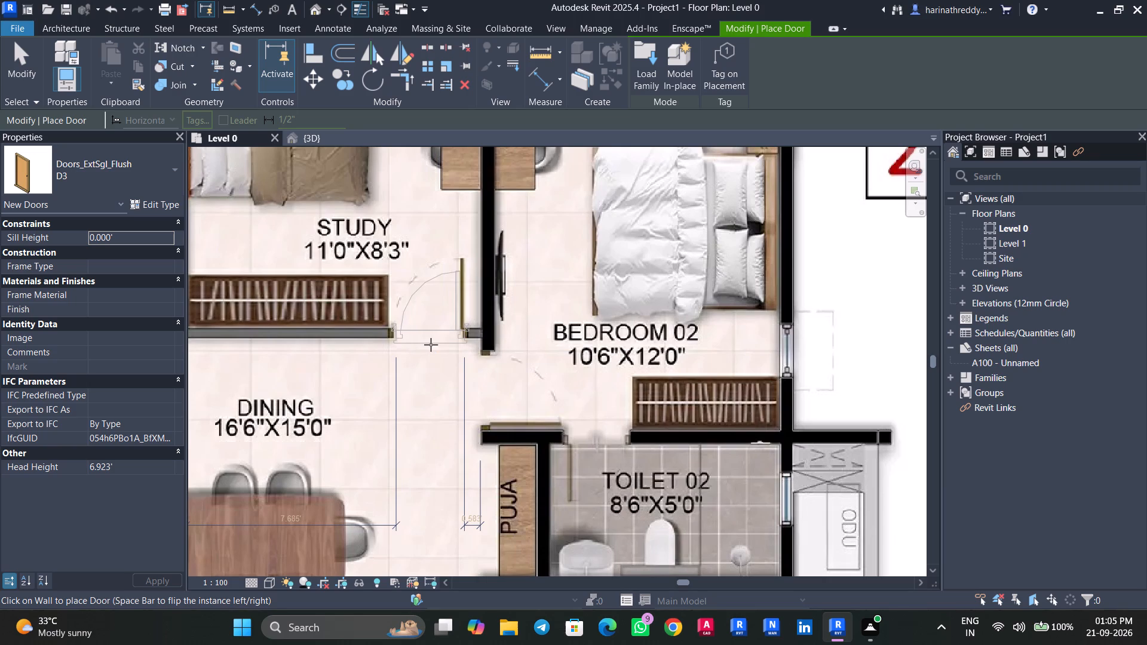
pyautogui.click(431, 345)
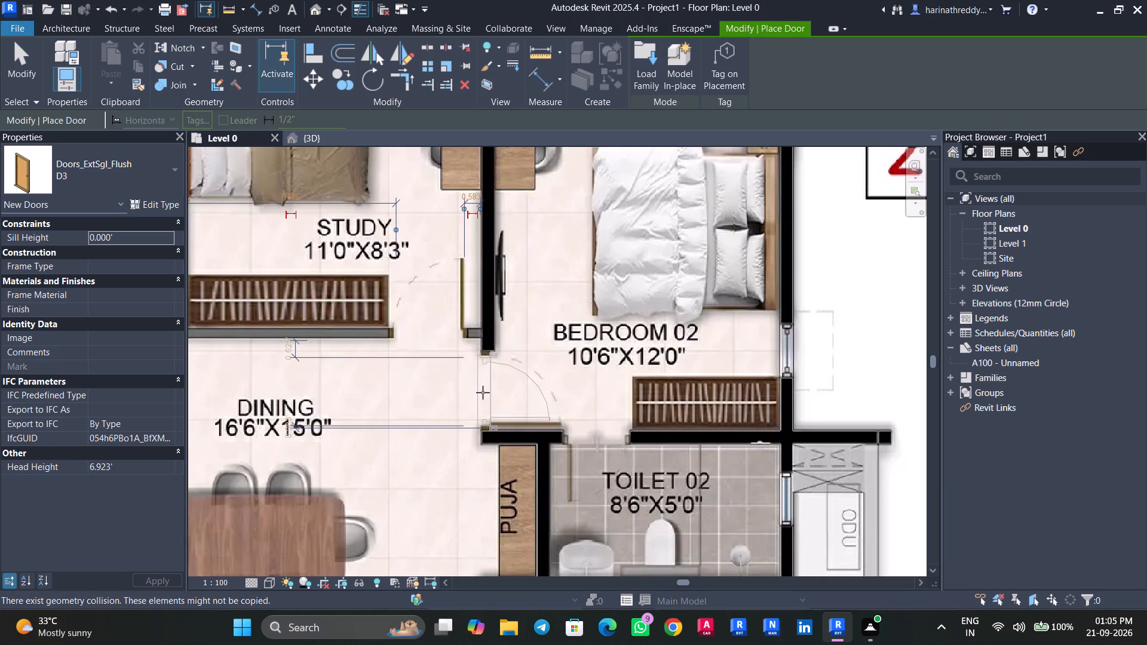
pyautogui.press('Escape')
# Place a D3 door in the Toilet 01 opening of the 2090 sft flat, flipped to match the plan image and swinging into the toilet.
pyautogui.scroll(-7, 483, 392)
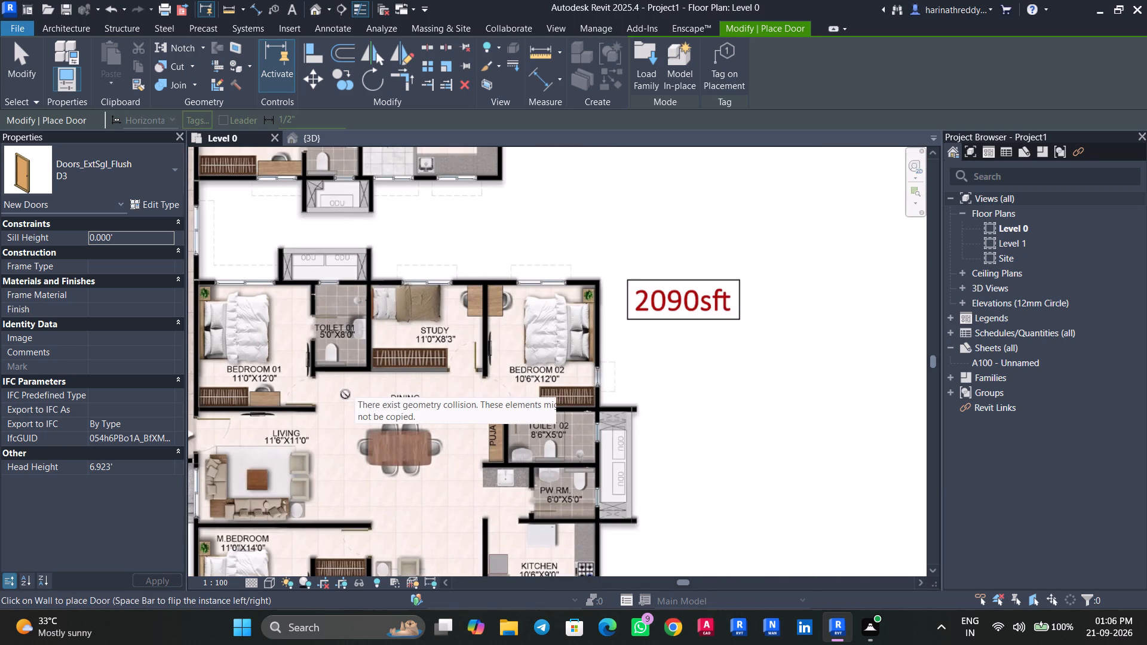
pyautogui.scroll(6, 315, 332)
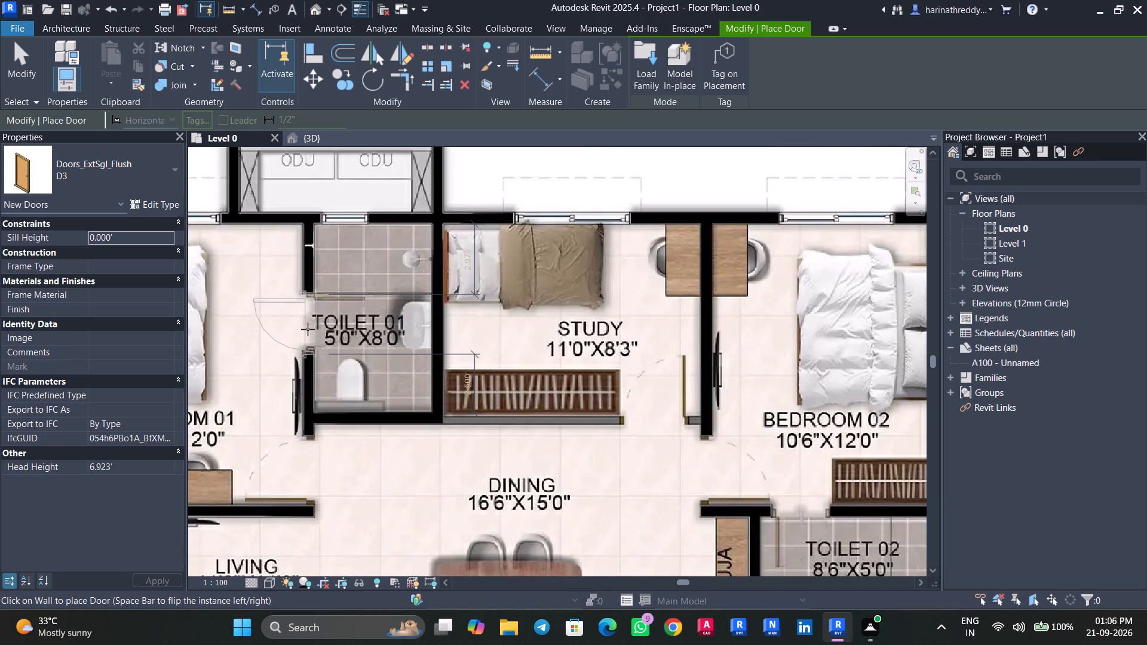
pyautogui.scroll(6, 308, 329)
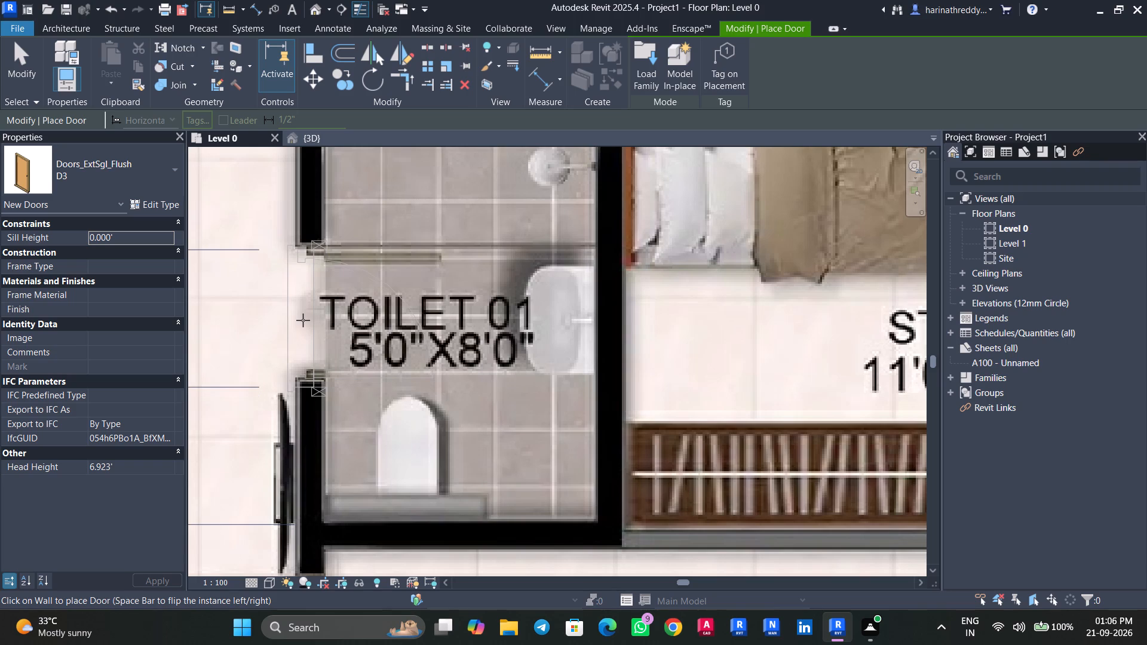
pyautogui.press('space')
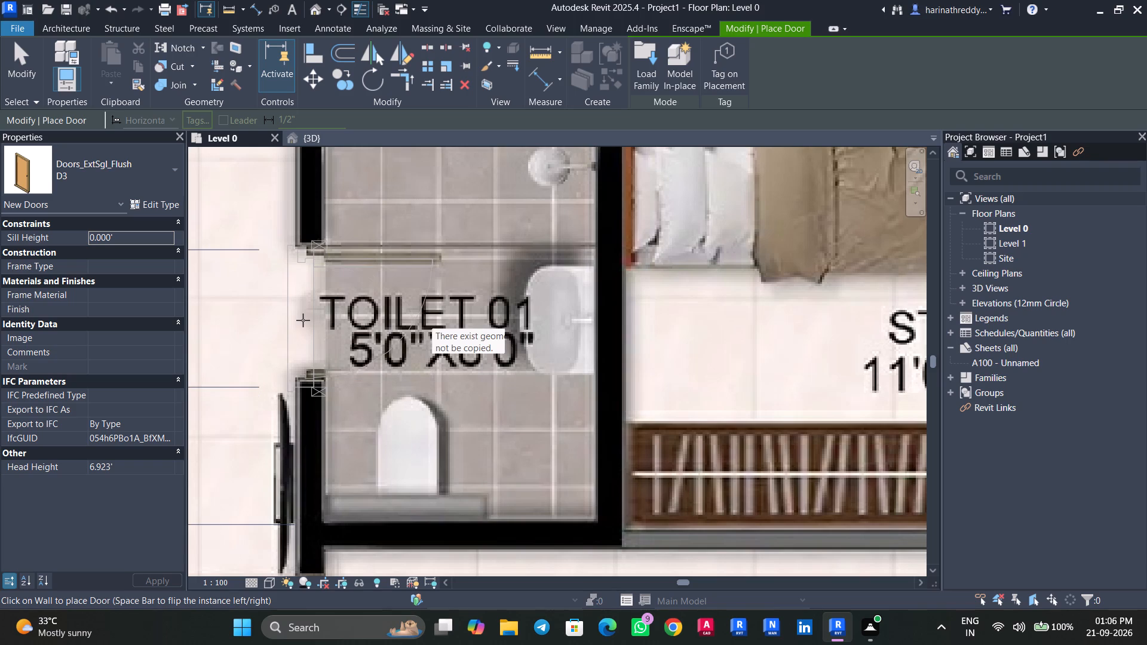
pyautogui.scroll(-2, 303, 320)
pyautogui.scroll(6, 303, 320)
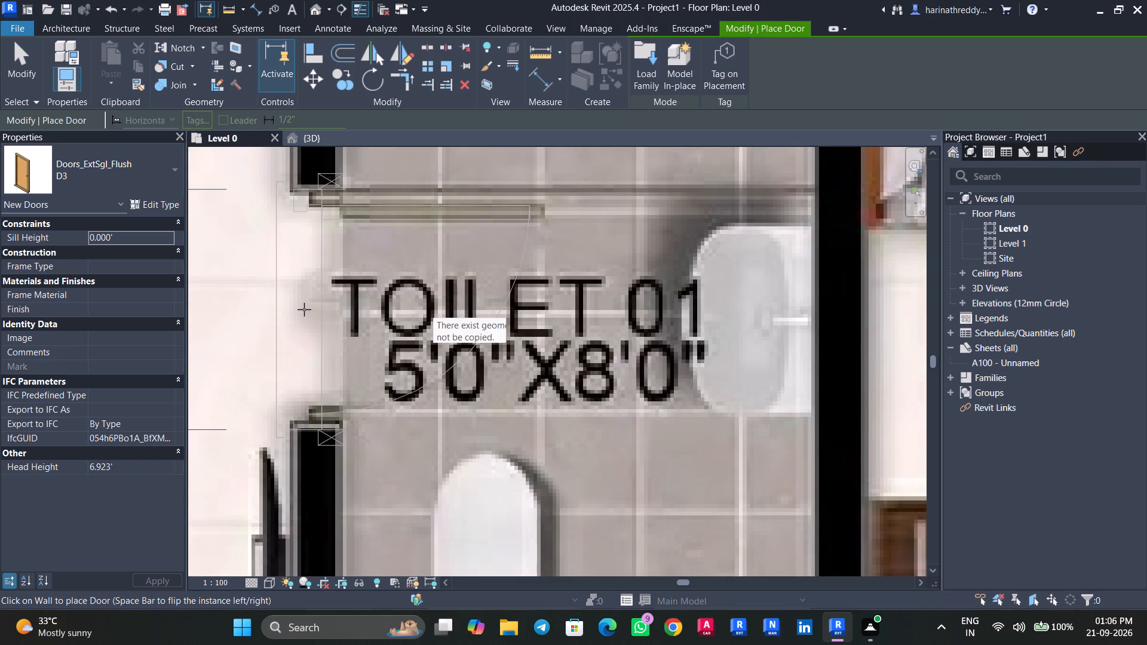
pyautogui.click(304, 309)
# Place a D3 door in the Toilet 02 opening off Bedroom 02, flipped to match the plan image and swinging into the toilet.
pyautogui.scroll(-8, 304, 309)
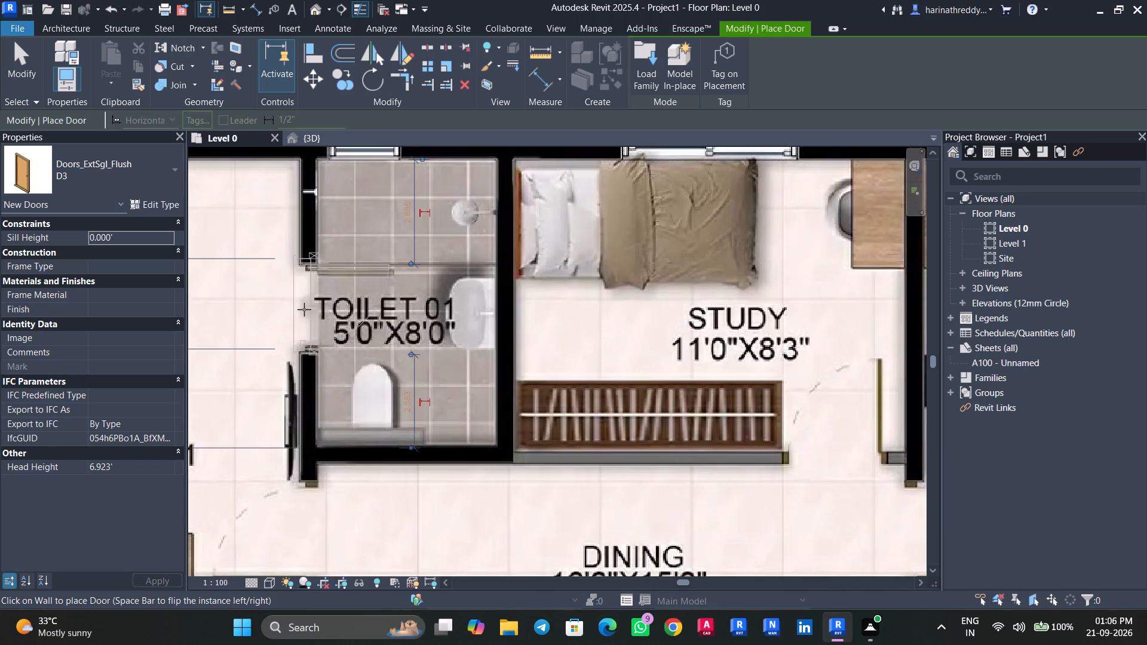
pyautogui.scroll(-2, 304, 309)
pyautogui.moveTo(304, 309); pyautogui.dragTo(256, 167, button='middle')
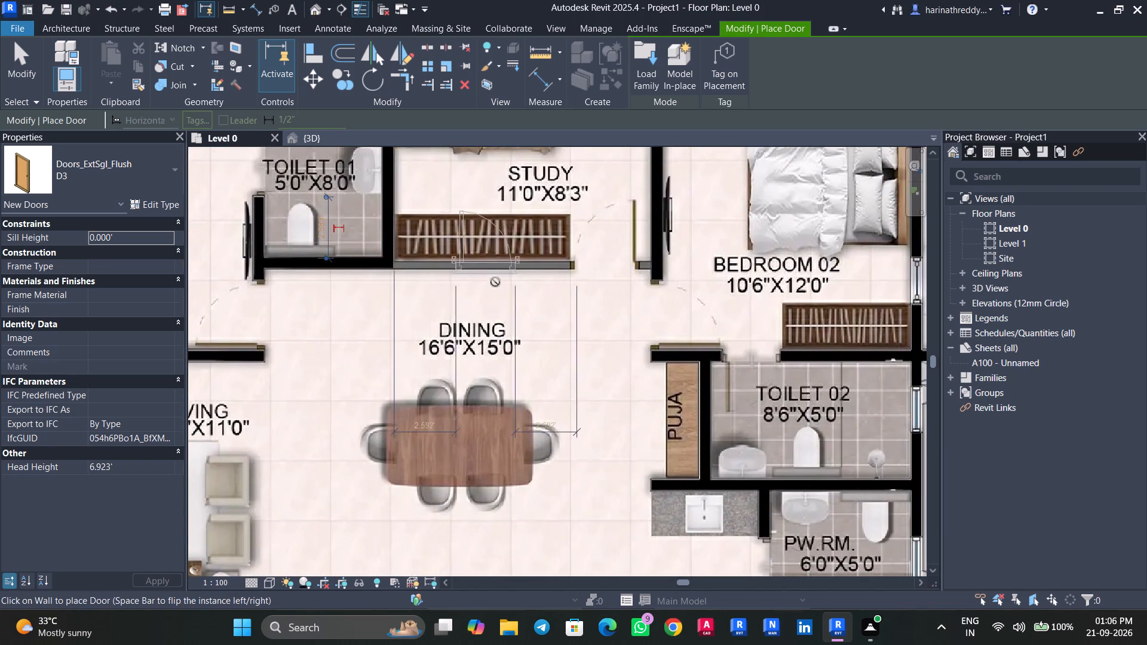
pyautogui.scroll(-2, 734, 352)
pyautogui.moveTo(731, 353); pyautogui.dragTo(526, 350, button='middle')
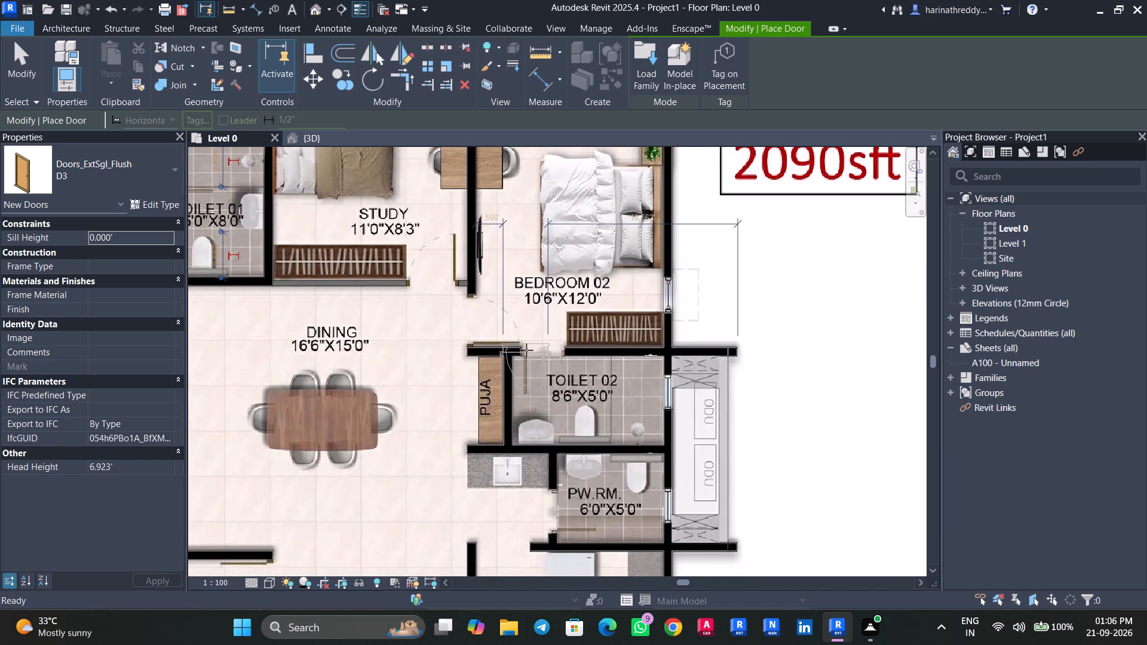
pyautogui.scroll(6, 551, 356)
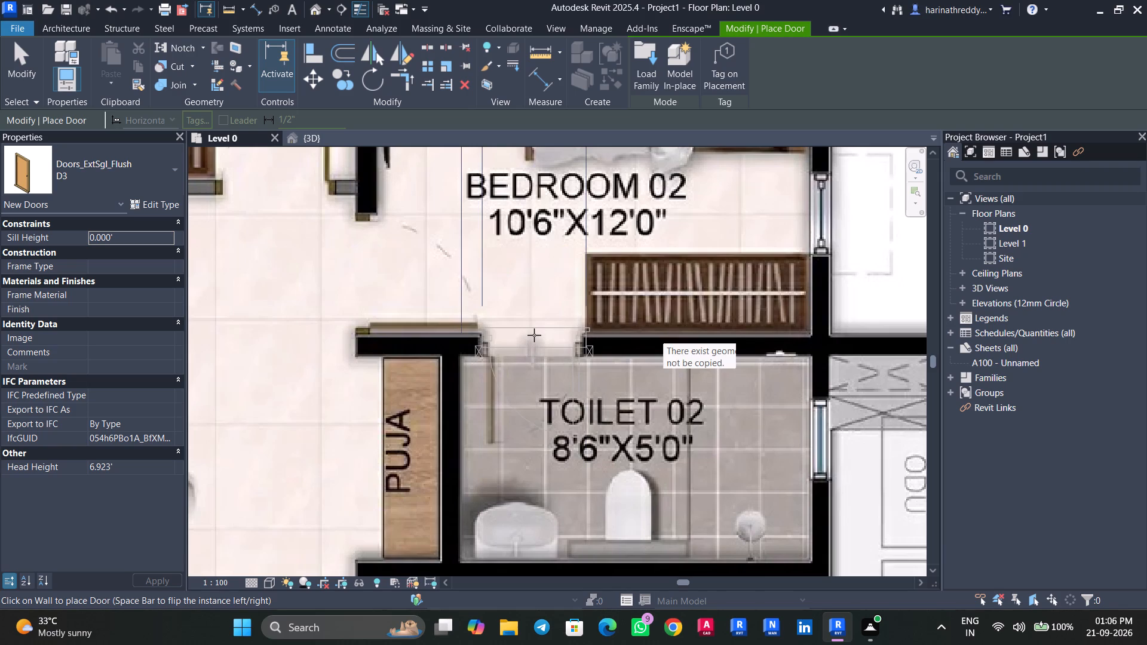
pyautogui.press('space')
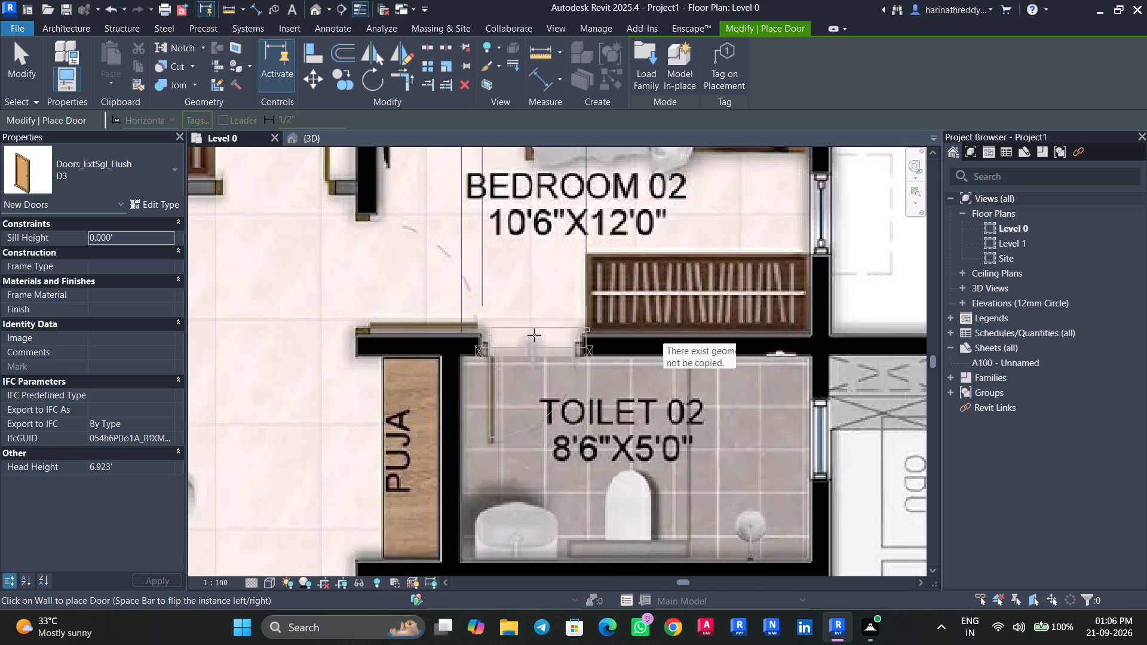
pyautogui.click(532, 337)
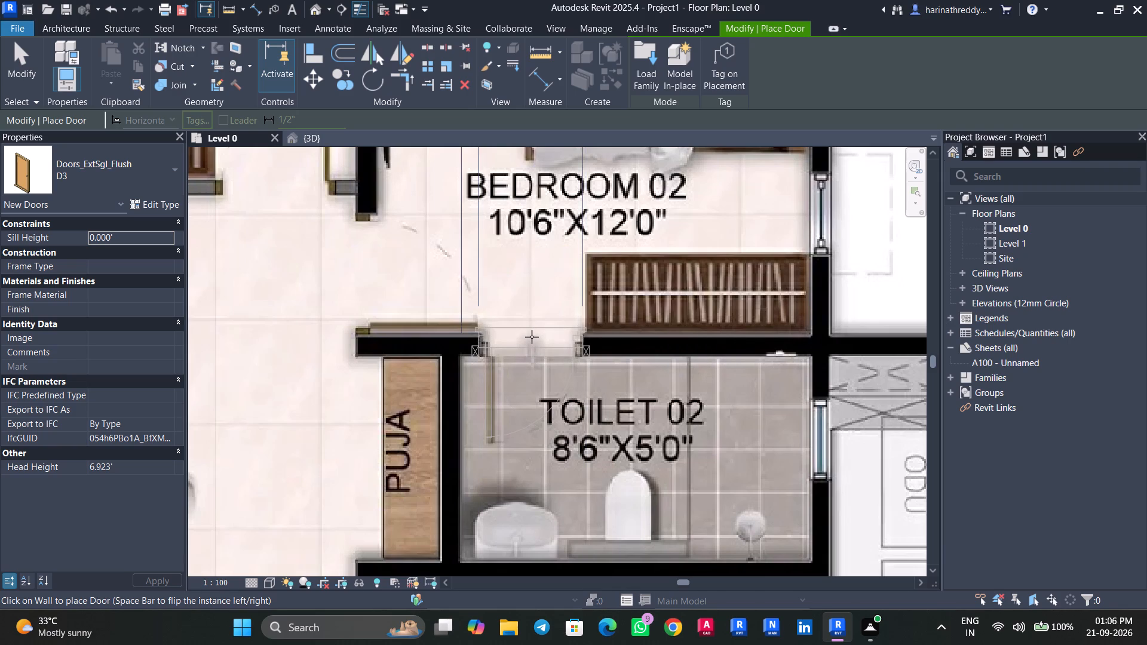
# Place a D3 door in the powder room (PW.RM.) opening of the 2090 sft flat, swinging inward, and end door placement.
pyautogui.scroll(-6, 532, 337)
pyautogui.moveTo(532, 337); pyautogui.dragTo(535, 228, button='middle')
pyautogui.scroll(1, 535, 228)
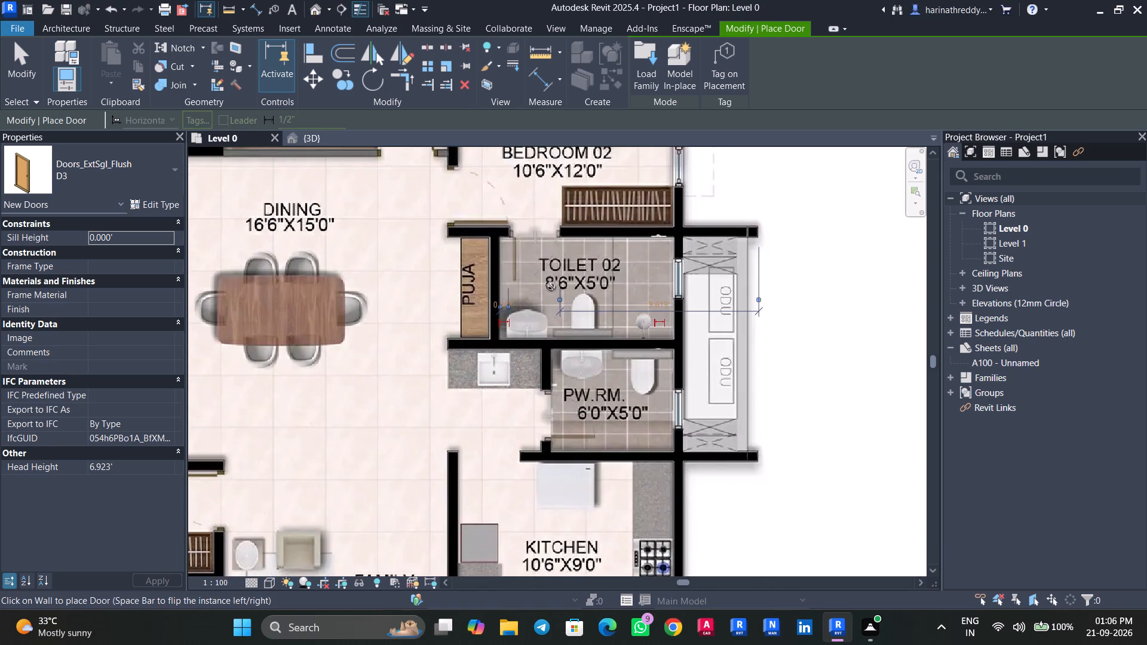
pyautogui.scroll(8, 563, 417)
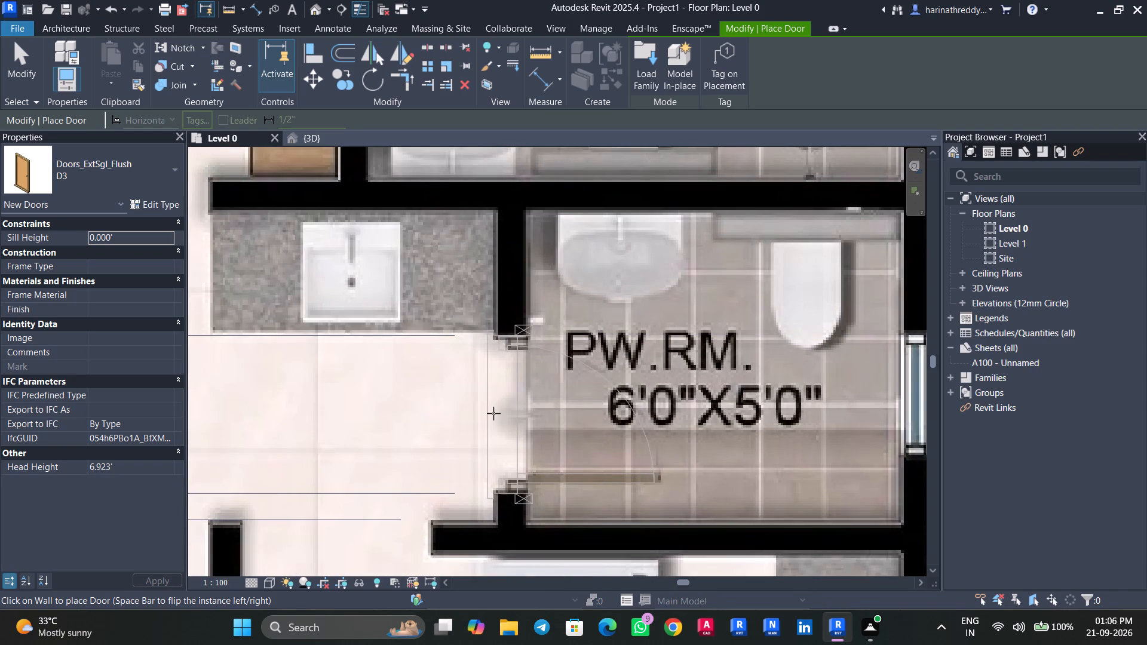
pyautogui.click(493, 413)
pyautogui.scroll(-7, 493, 413)
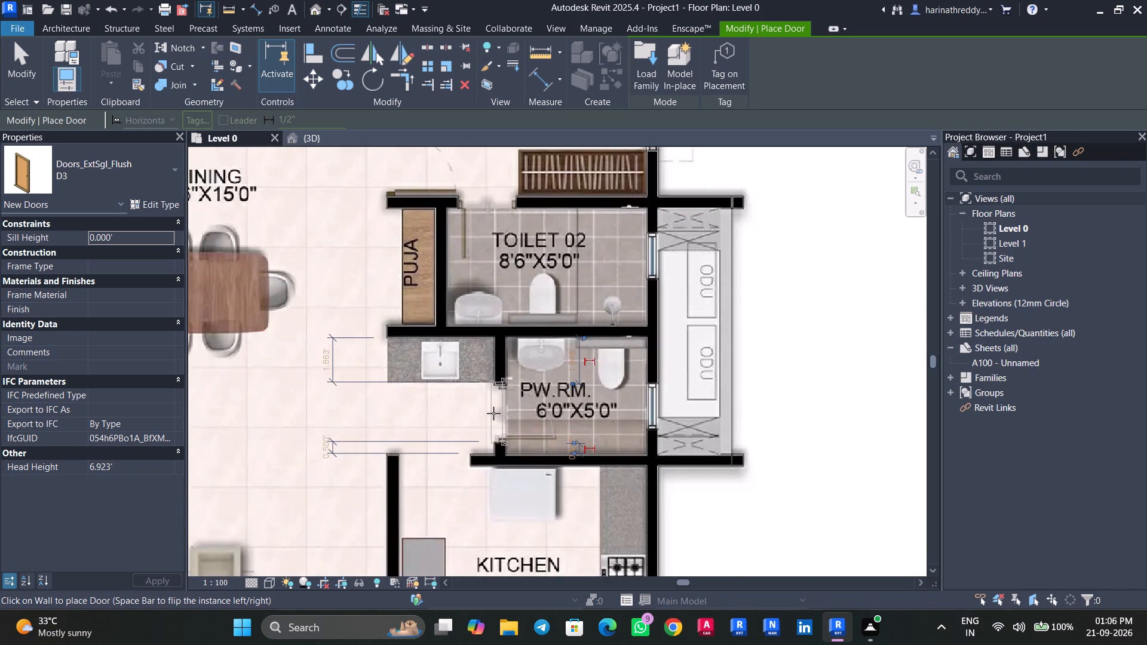
pyautogui.moveTo(493, 413); pyautogui.dragTo(526, 250, button='middle')
pyautogui.scroll(-6, 526, 250)
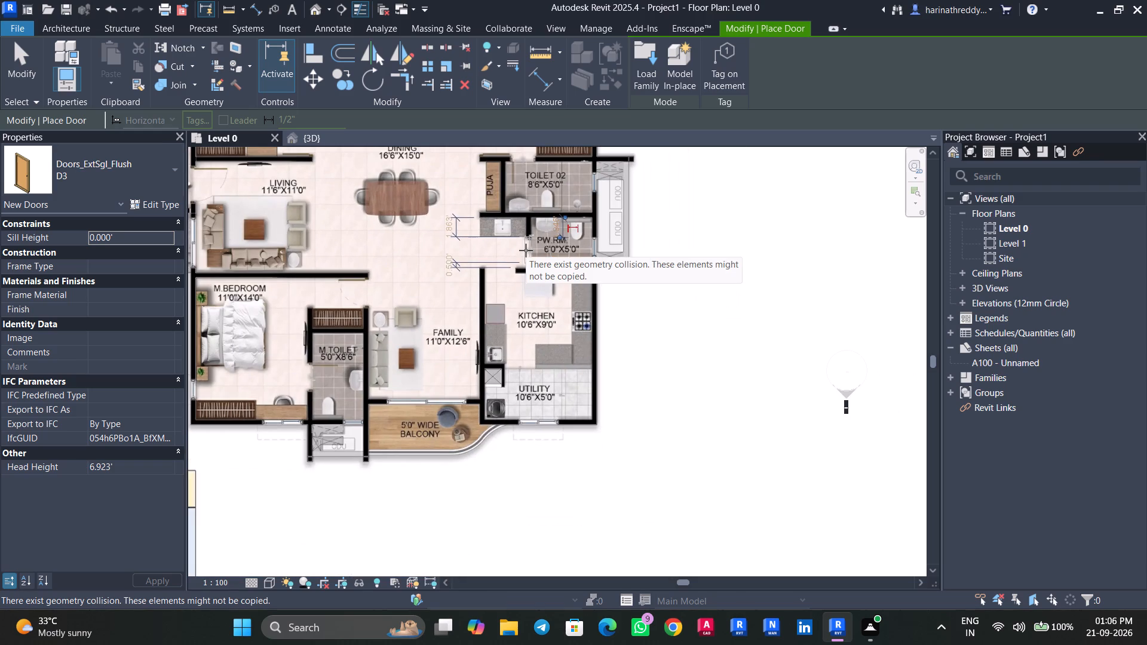
pyautogui.press('Escape')
pyautogui.press('Escape')
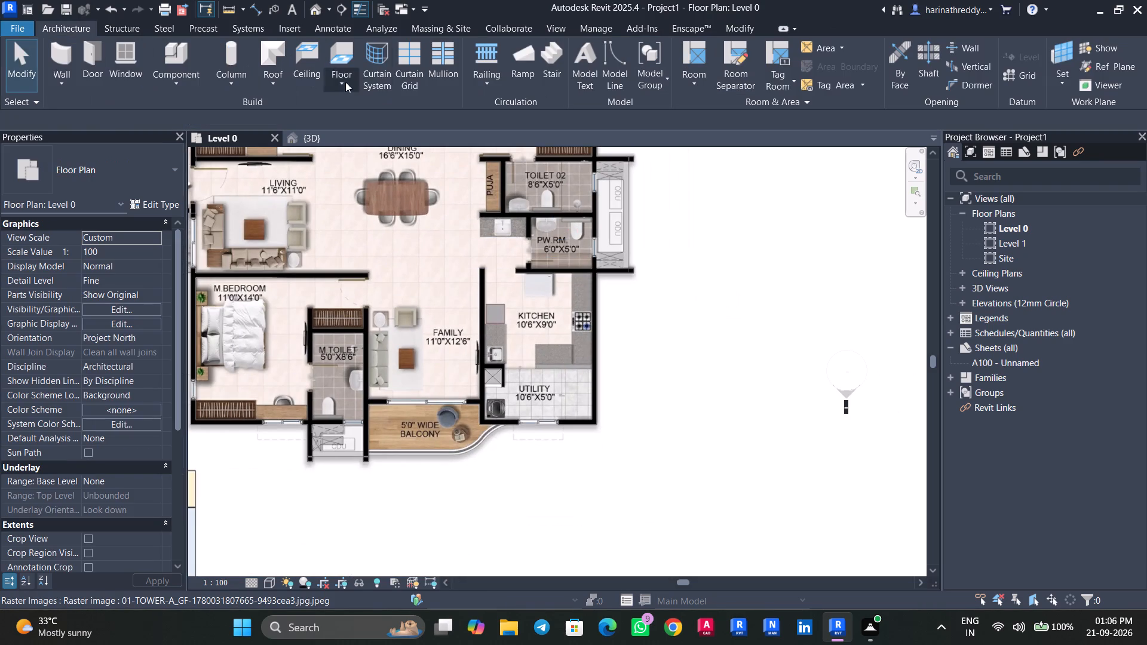
# Examine the study, toilet and powder room doors of the 2090 sft flat in the 3D view.
pyautogui.click(314, 133)
pyautogui.scroll(5, 581, 333)
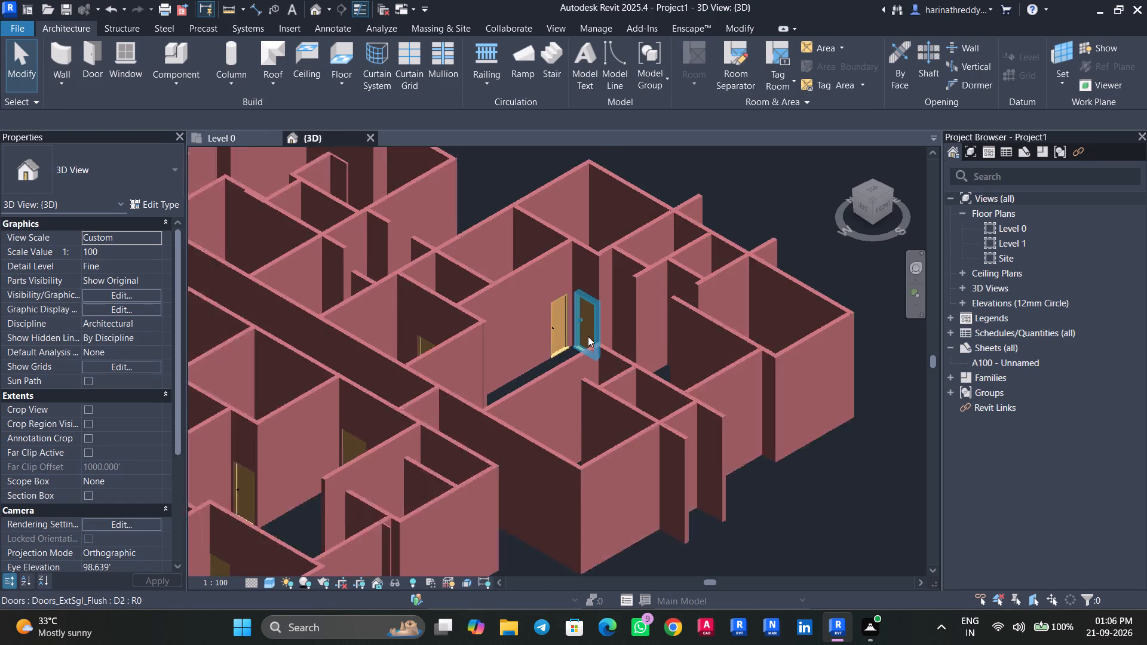
pyautogui.scroll(2, 588, 336)
pyautogui.keyDown('shift'); pyautogui.moveTo(604, 337); pyautogui.dragTo(677, 349, button='middle'); pyautogui.keyUp('shift')
pyautogui.moveTo(652, 303); pyautogui.dragTo(652, 418, button='middle')
pyautogui.scroll(1, 652, 354)
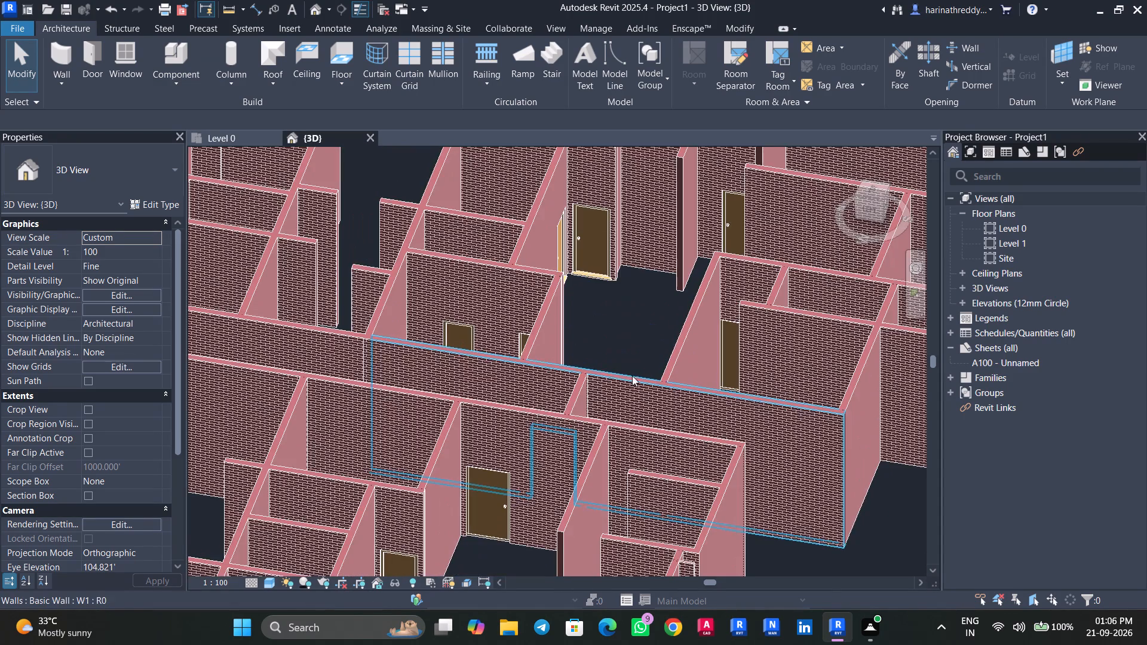
pyautogui.keyDown('shift'); pyautogui.moveTo(625, 360); pyautogui.dragTo(676, 349, button='middle'); pyautogui.keyUp('shift')
pyautogui.moveTo(631, 304); pyautogui.dragTo(581, 507, button='middle')
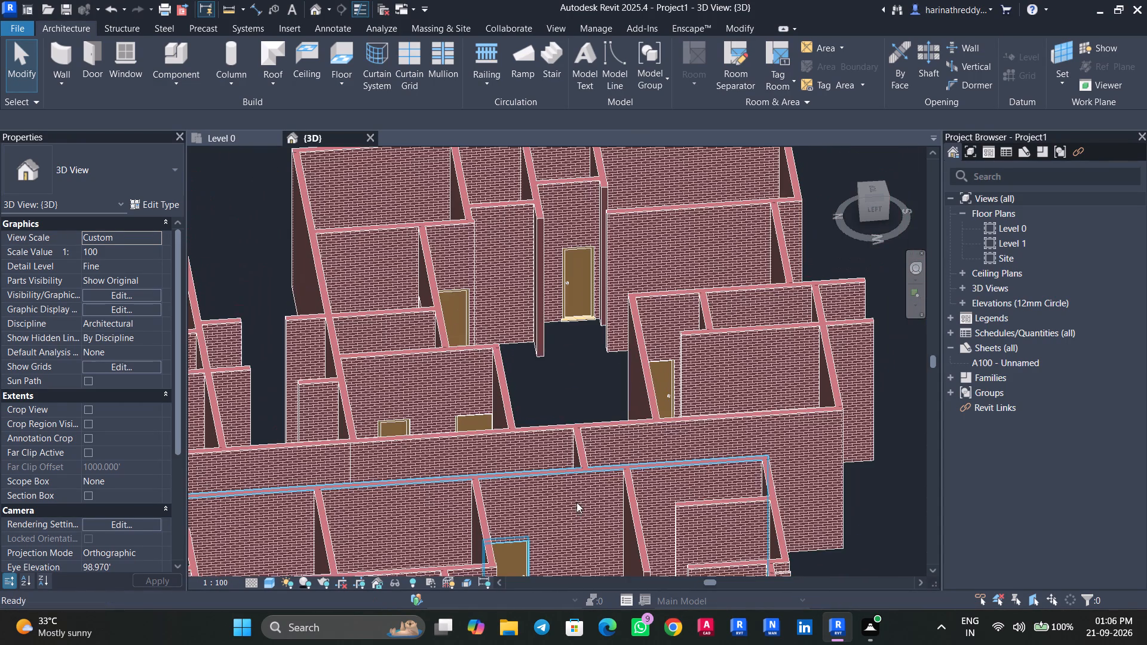
# Examine the placed doors and walls of the Tower A flats in 3D from several angles, ending with the top view.
pyautogui.scroll(6, 610, 385)
pyautogui.scroll(-2, 596, 390)
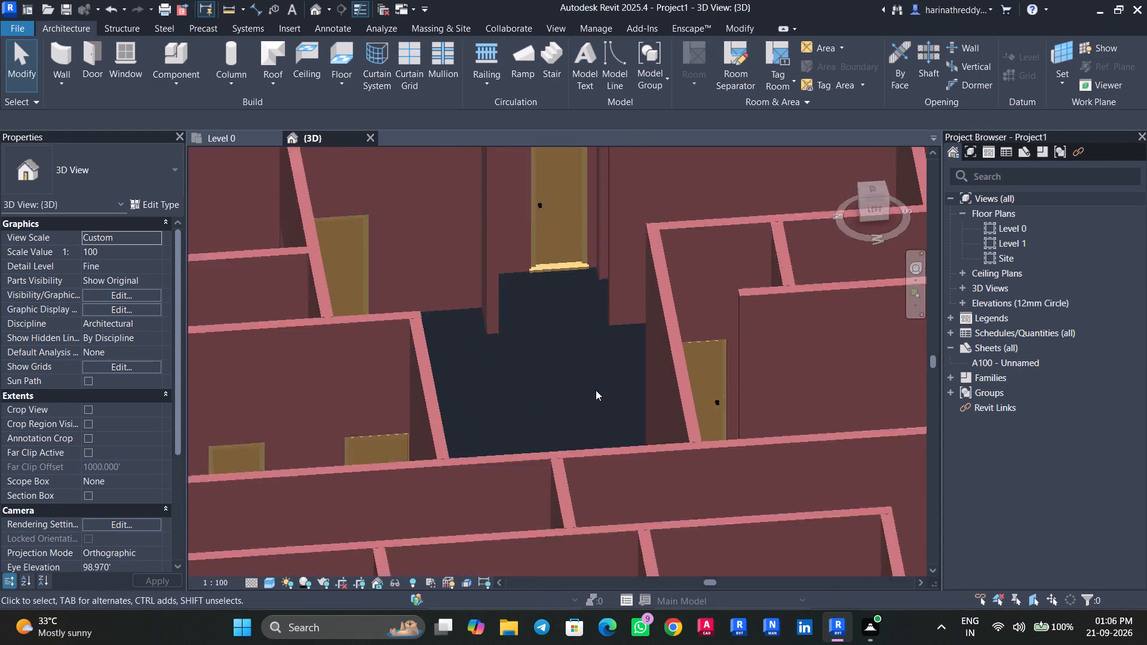
pyautogui.scroll(-9, 596, 390)
pyautogui.moveTo(590, 338); pyautogui.dragTo(565, 390, button='middle')
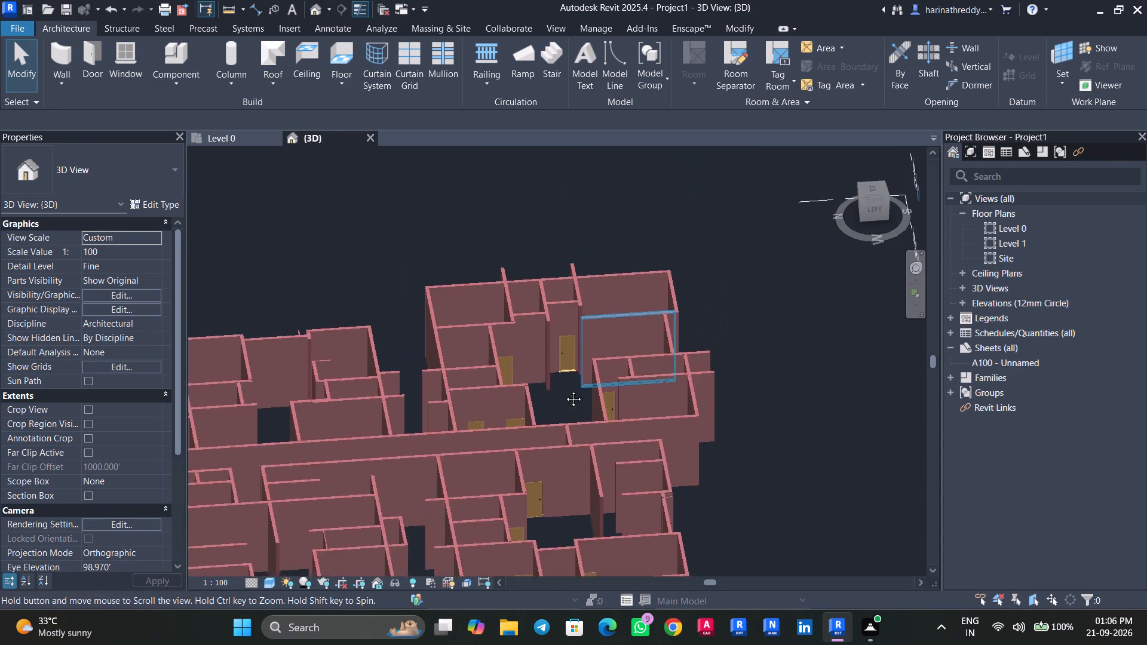
pyautogui.moveTo(565, 390); pyautogui.dragTo(553, 410, button='middle')
pyautogui.keyDown('shift'); pyautogui.moveTo(548, 370); pyautogui.dragTo(521, 530, button='middle'); pyautogui.keyUp('shift')
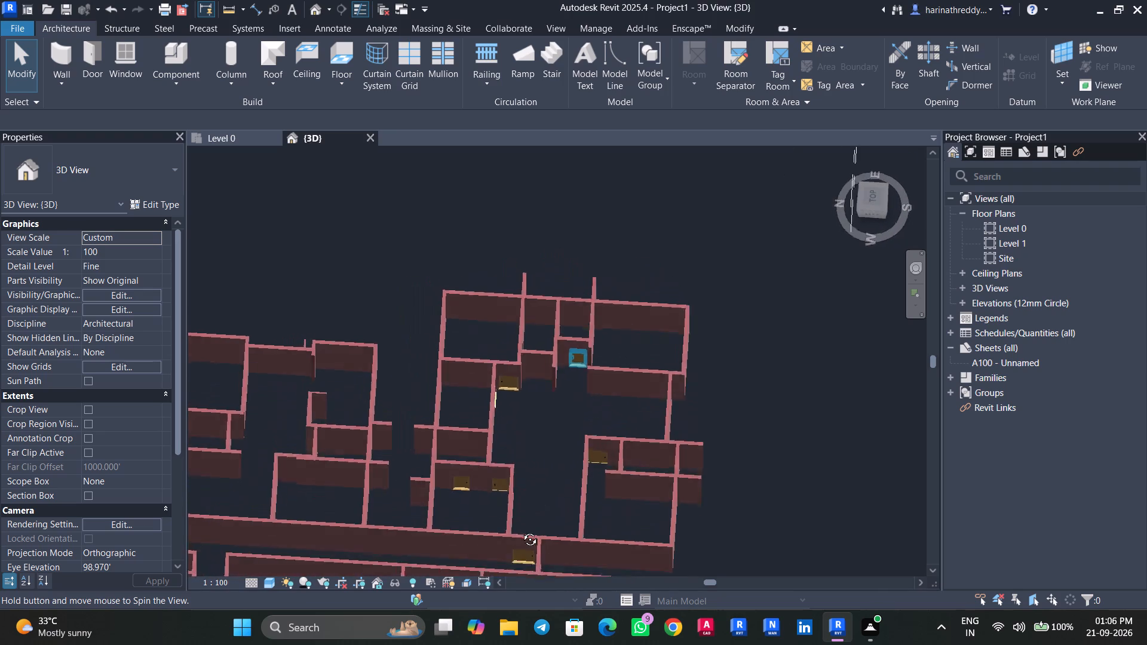
pyautogui.keyDown('shift'); pyautogui.moveTo(521, 530); pyautogui.dragTo(502, 530, button='middle'); pyautogui.keyUp('shift')
pyautogui.keyDown('shift'); pyautogui.moveTo(538, 416); pyautogui.dragTo(498, 461, button='middle'); pyautogui.keyUp('shift')
pyautogui.keyDown('shift'); pyautogui.moveTo(498, 461); pyautogui.dragTo(591, 448, button='middle'); pyautogui.keyUp('shift')
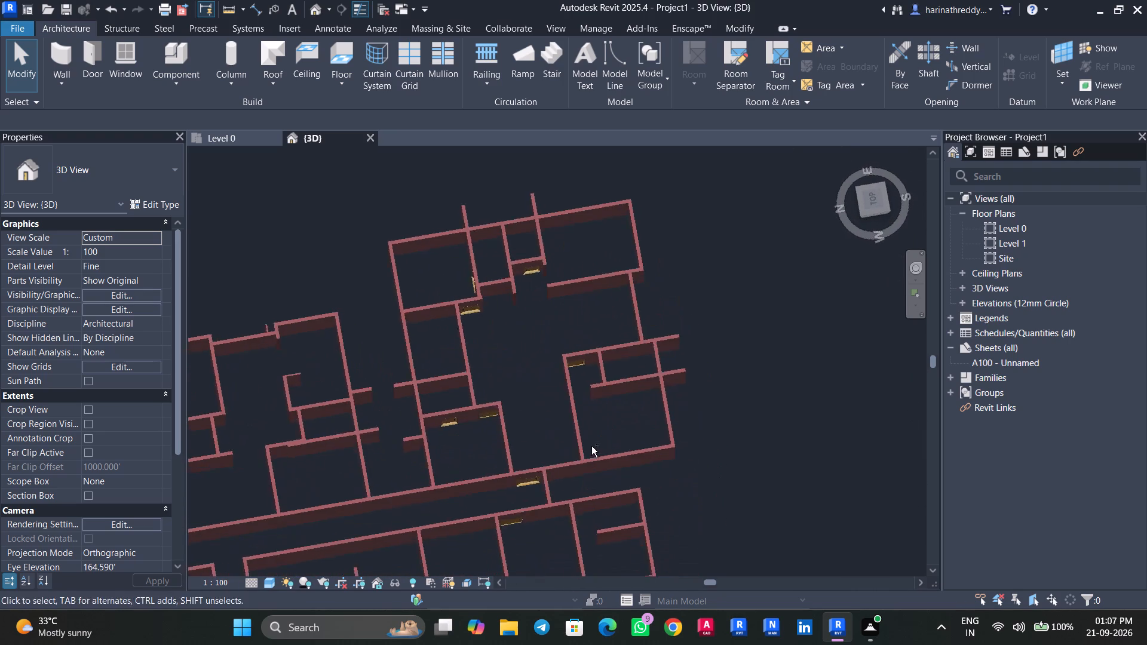
pyautogui.moveTo(435, 374); pyautogui.dragTo(544, 334, button='middle')
pyautogui.moveTo(382, 331); pyautogui.dragTo(548, 342, button='middle')
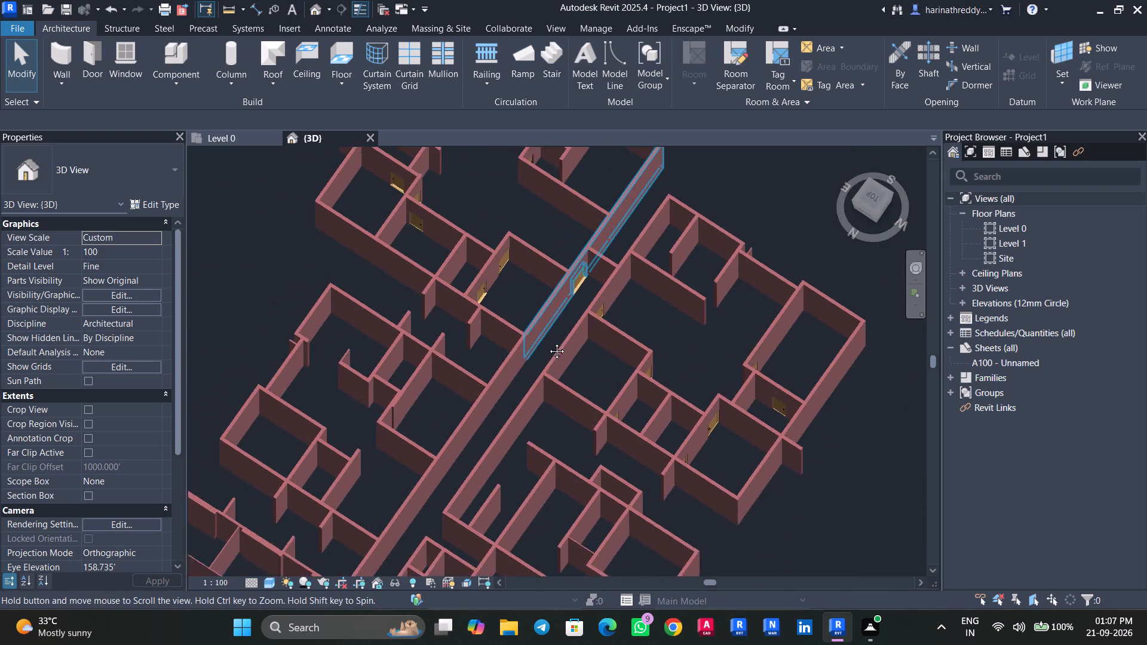
pyautogui.moveTo(548, 342); pyautogui.dragTo(499, 319, button='middle')
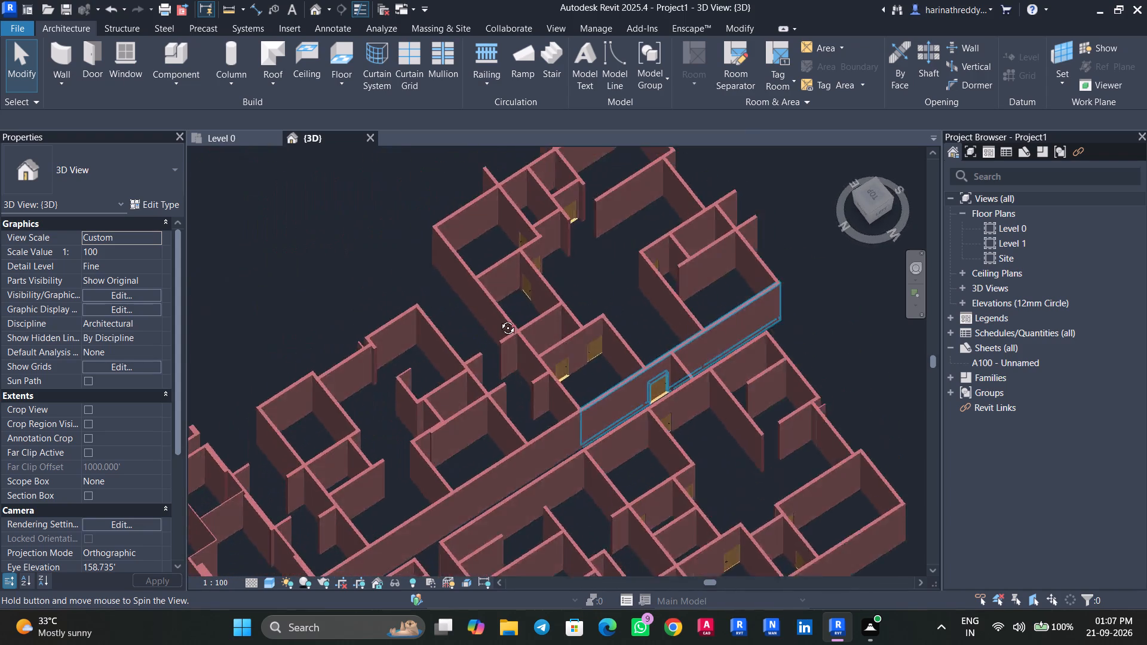
pyautogui.moveTo(499, 319); pyautogui.dragTo(484, 322, button='middle')
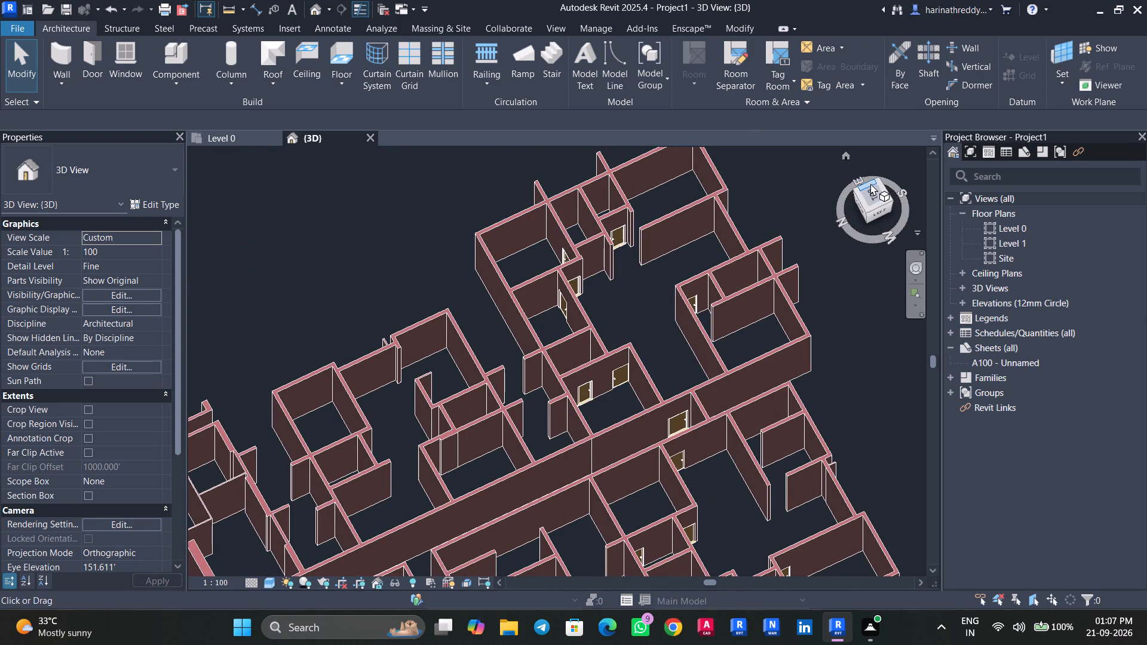
pyautogui.click(870, 191)
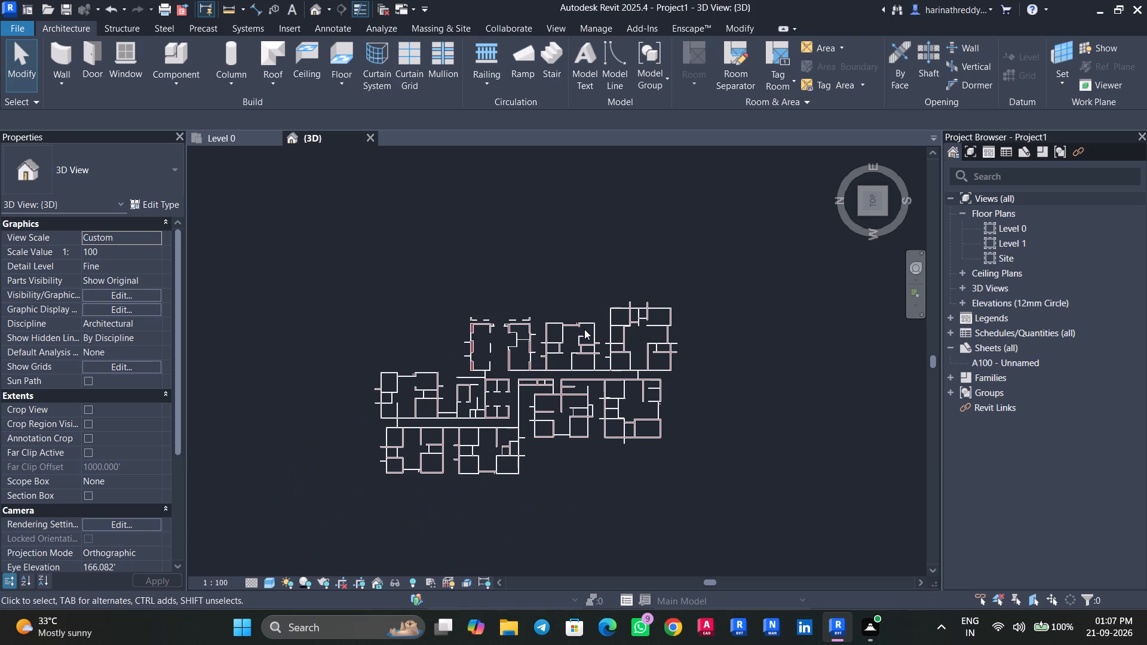
# In the Level 0 plan, place a D1 door at entrance 2 of the 1297 sft flat, flipped to swing into the living room.
pyautogui.click(247, 139)
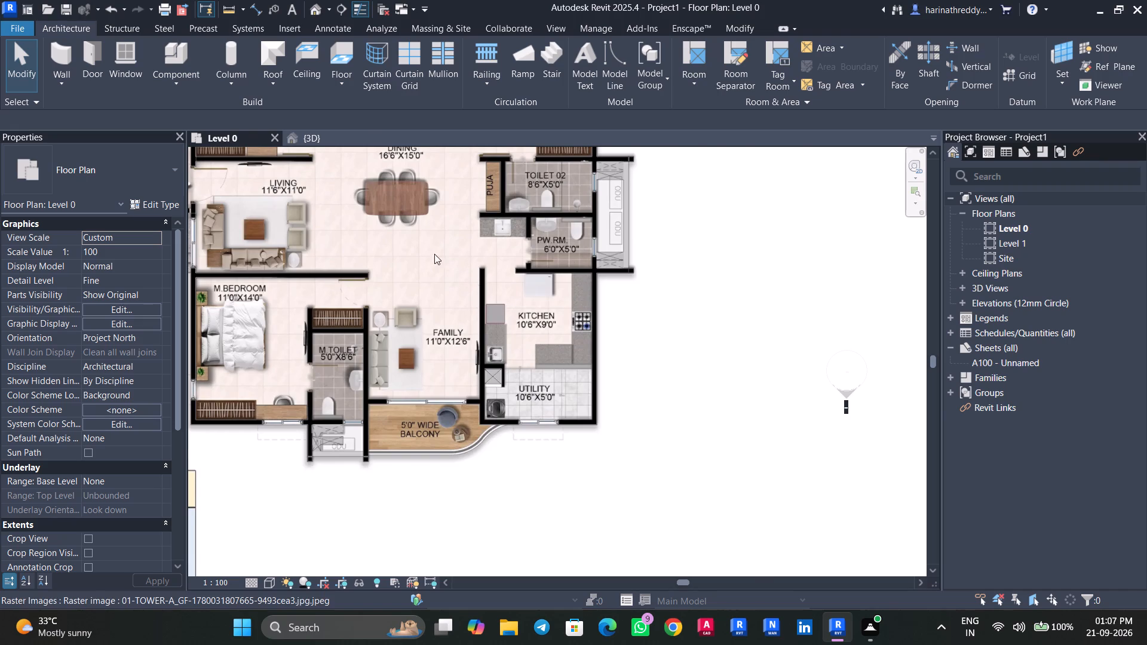
pyautogui.scroll(5, 430, 251)
pyautogui.moveTo(430, 251); pyautogui.dragTo(430, 502, button='middle')
pyautogui.scroll(-3, 412, 379)
pyautogui.moveTo(412, 379); pyautogui.dragTo(603, 428, button='middle')
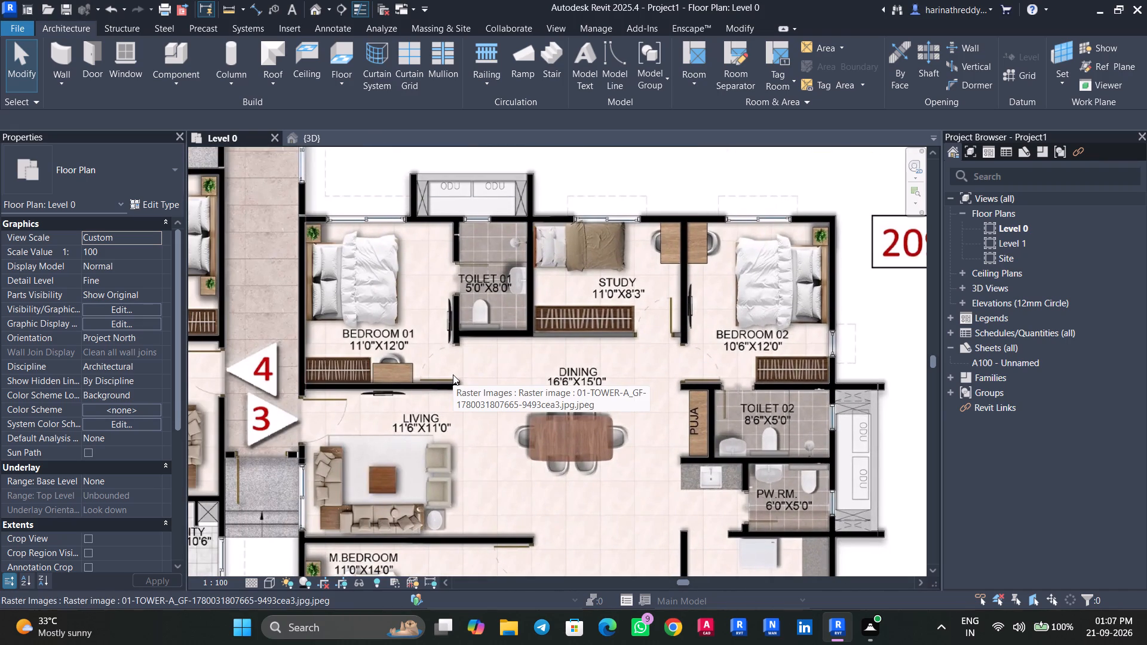
pyautogui.middleClick(596, 328)
pyautogui.moveTo(399, 368); pyautogui.dragTo(550, 327, button='middle')
pyautogui.moveTo(450, 337); pyautogui.dragTo(640, 279, button='middle')
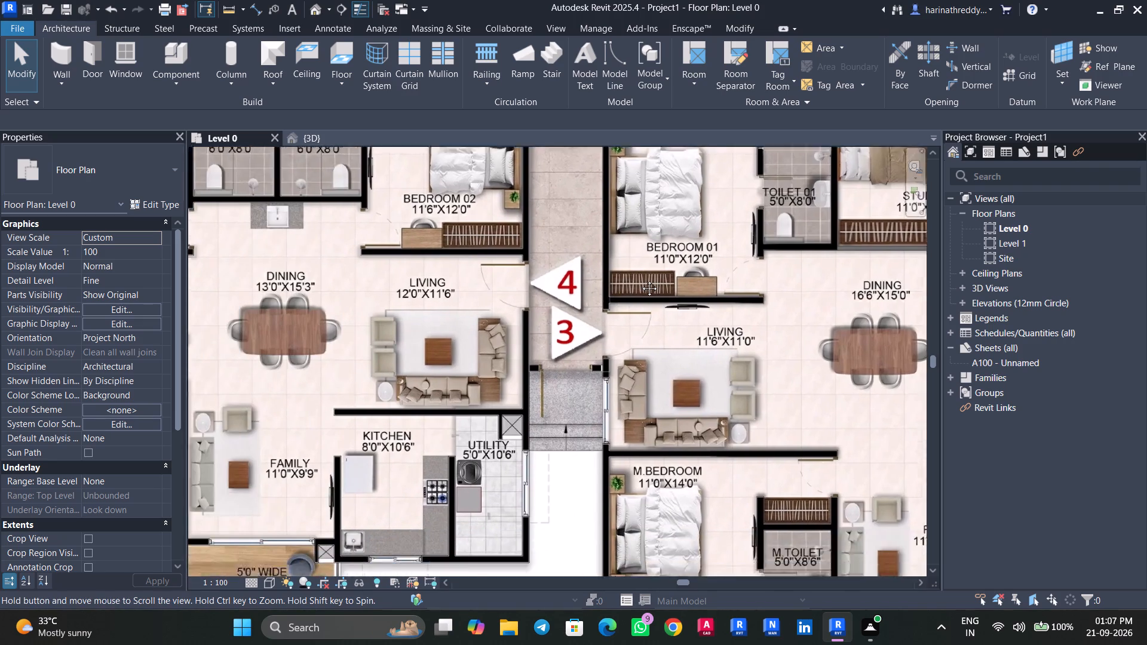
pyautogui.moveTo(640, 279); pyautogui.dragTo(742, 260, button='middle')
pyautogui.moveTo(582, 302); pyautogui.dragTo(588, 325, button='middle')
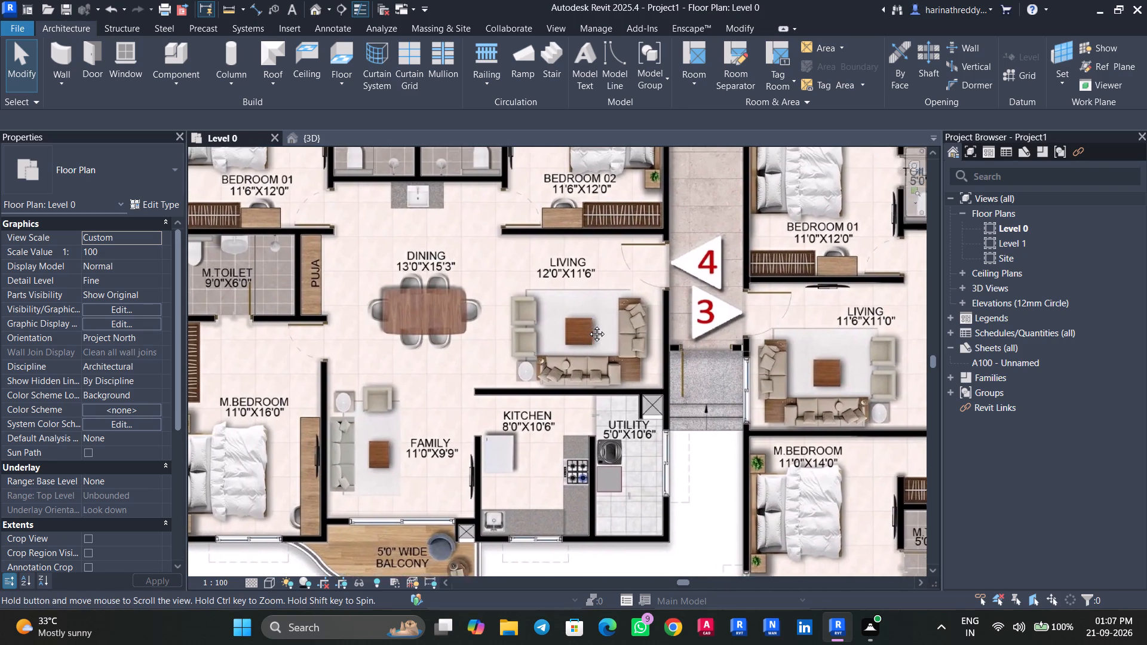
pyautogui.moveTo(588, 325); pyautogui.dragTo(608, 396, button='middle')
pyautogui.middleClick(608, 396)
pyautogui.scroll(1, 608, 396)
pyautogui.scroll(-1, 563, 367)
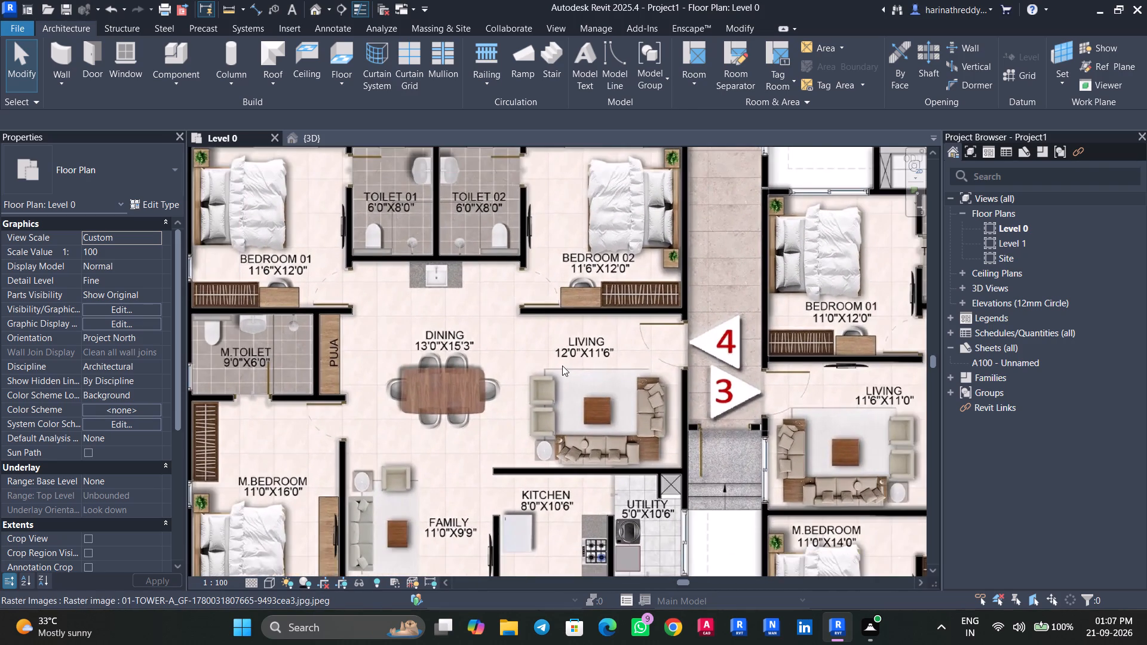
pyautogui.scroll(-2, 562, 365)
pyautogui.moveTo(562, 365); pyautogui.dragTo(464, 424, button='middle')
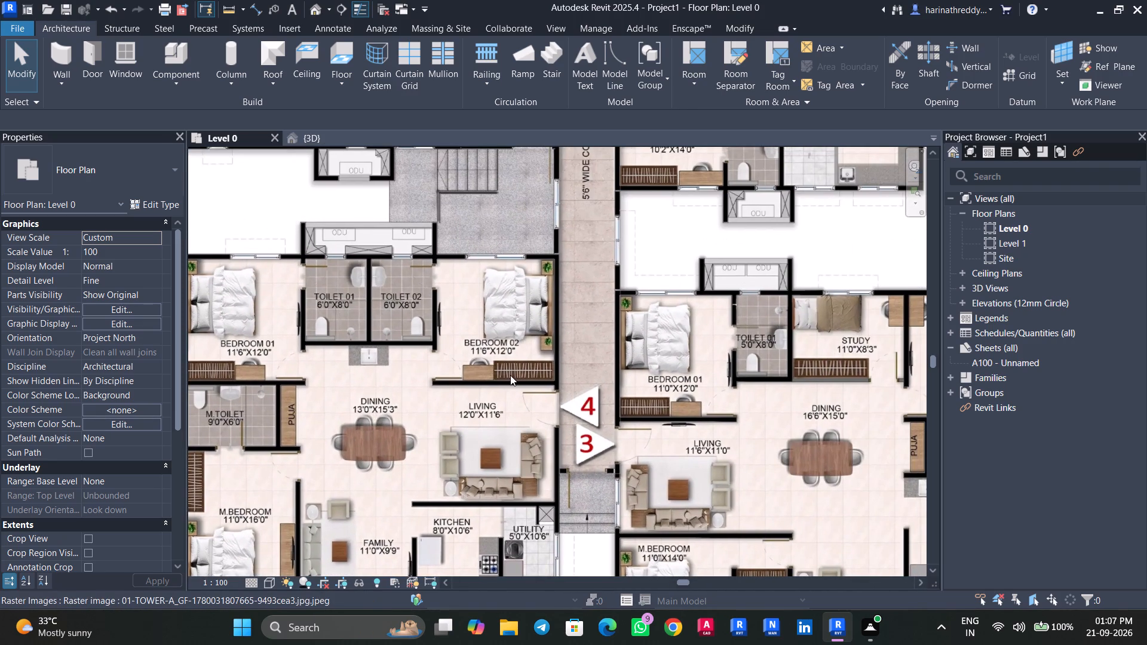
pyautogui.moveTo(540, 352); pyautogui.dragTo(483, 511, button='middle')
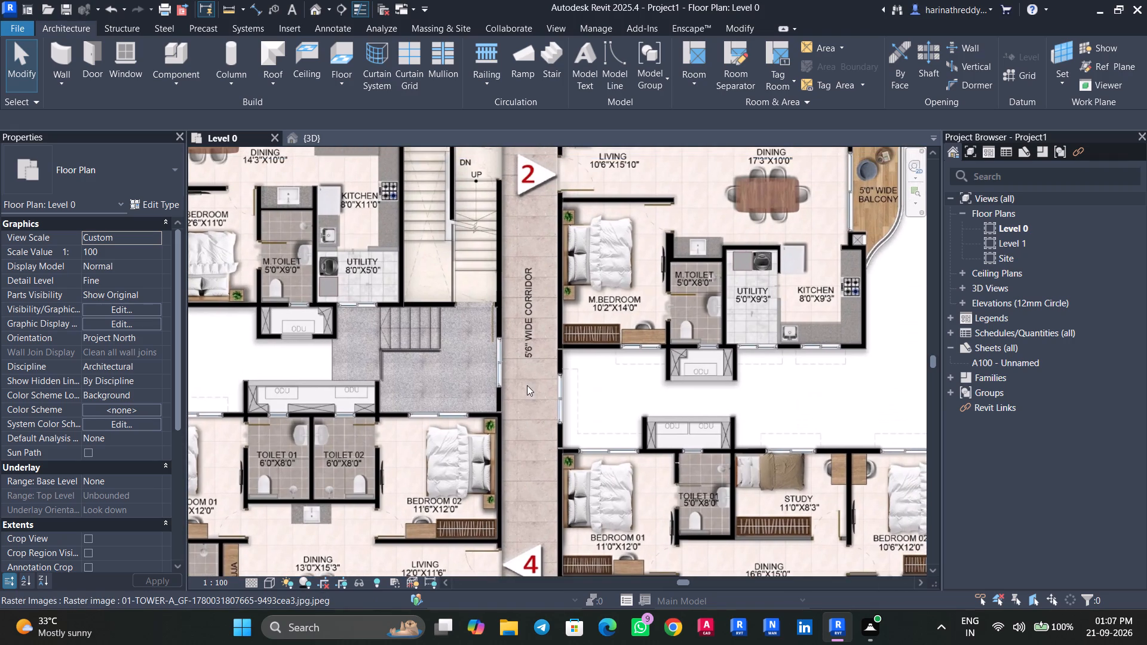
pyautogui.moveTo(528, 387); pyautogui.dragTo(503, 495, button='middle')
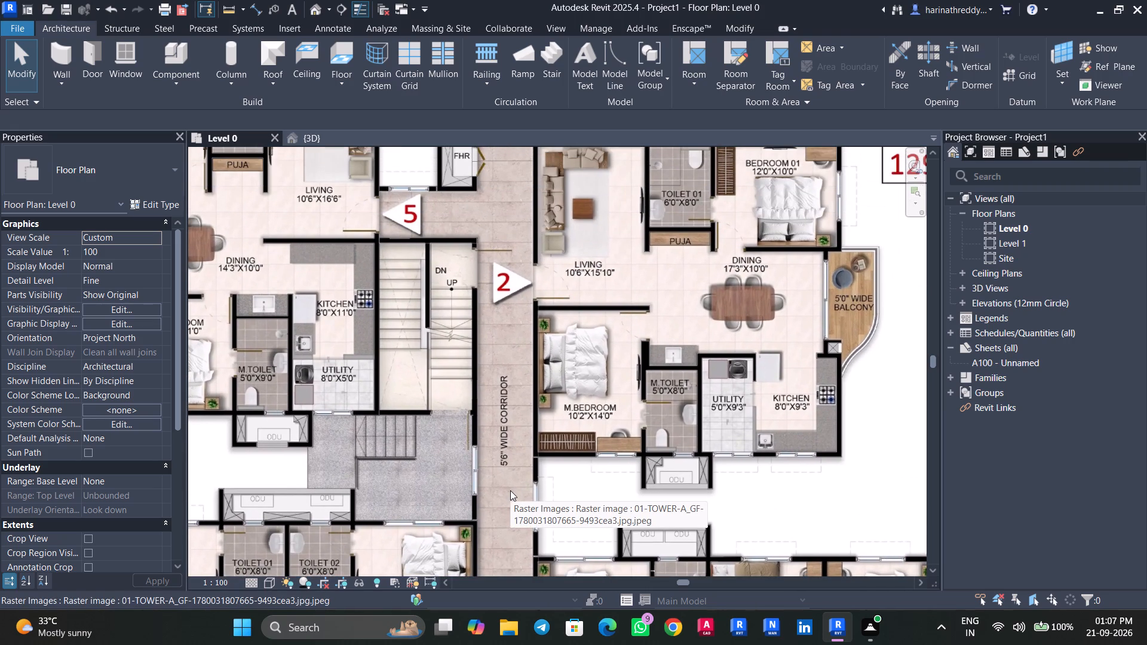
pyautogui.moveTo(473, 383); pyautogui.dragTo(430, 455, button='middle')
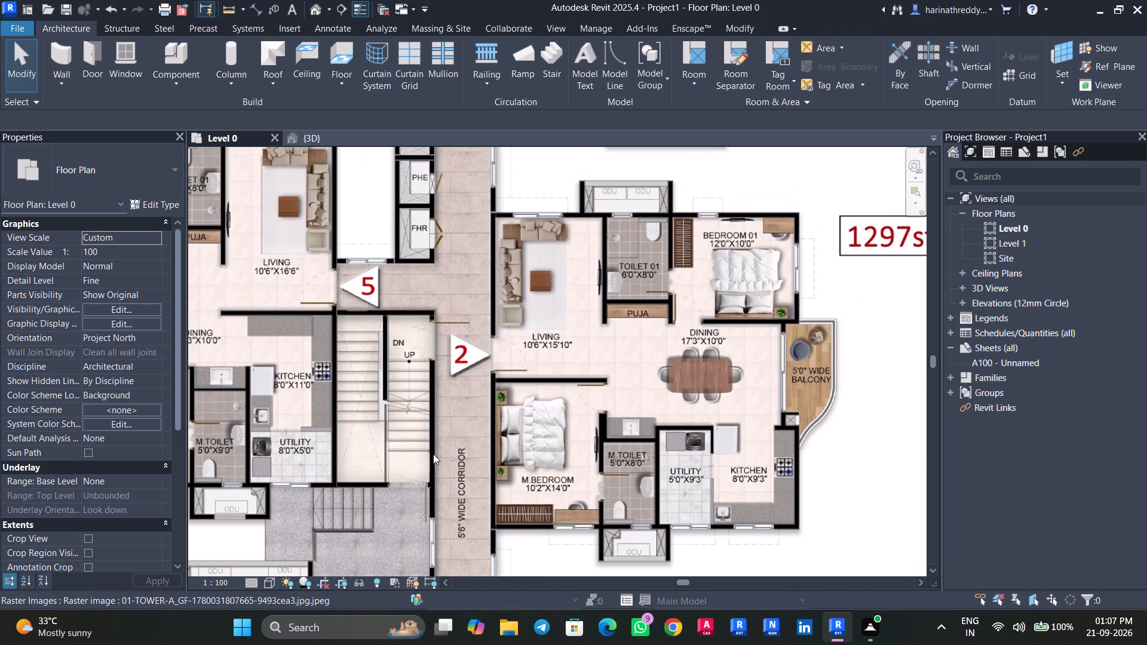
pyautogui.write('DR')
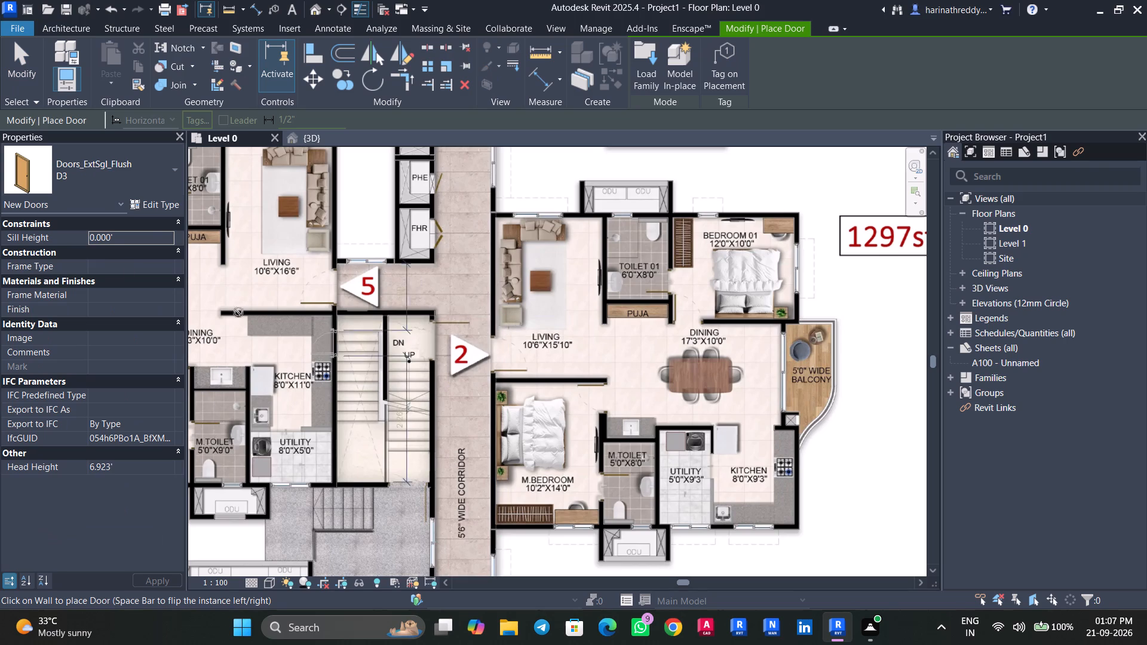
pyautogui.click(112, 171)
pyautogui.click(74, 359)
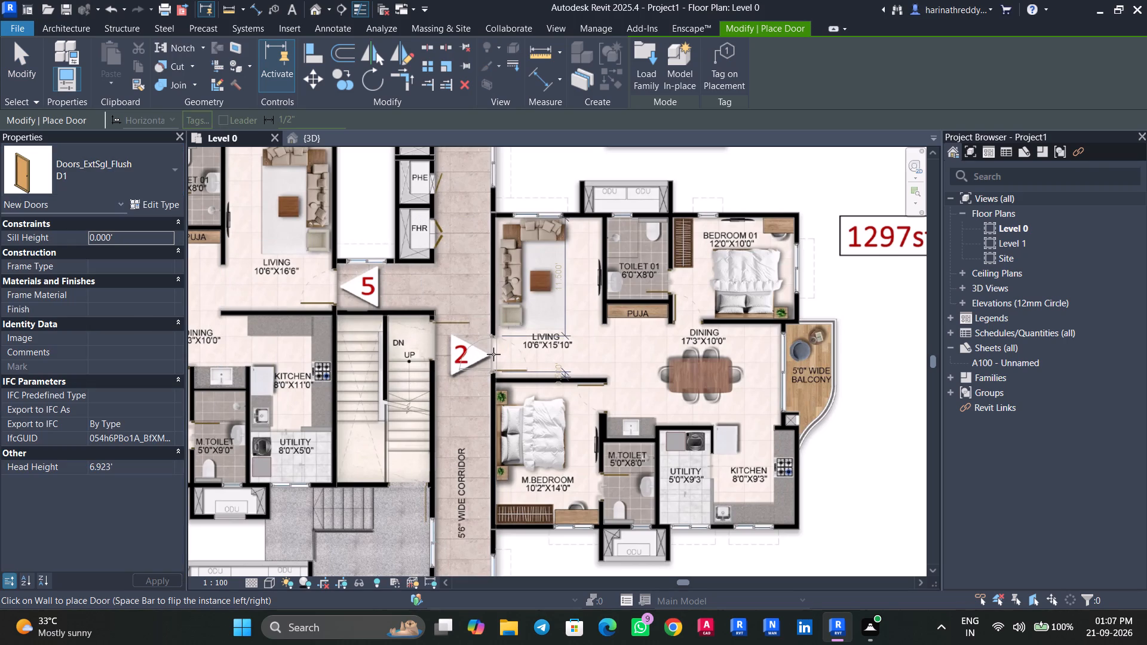
pyautogui.press('space')
pyautogui.press('space')
pyautogui.press('space')
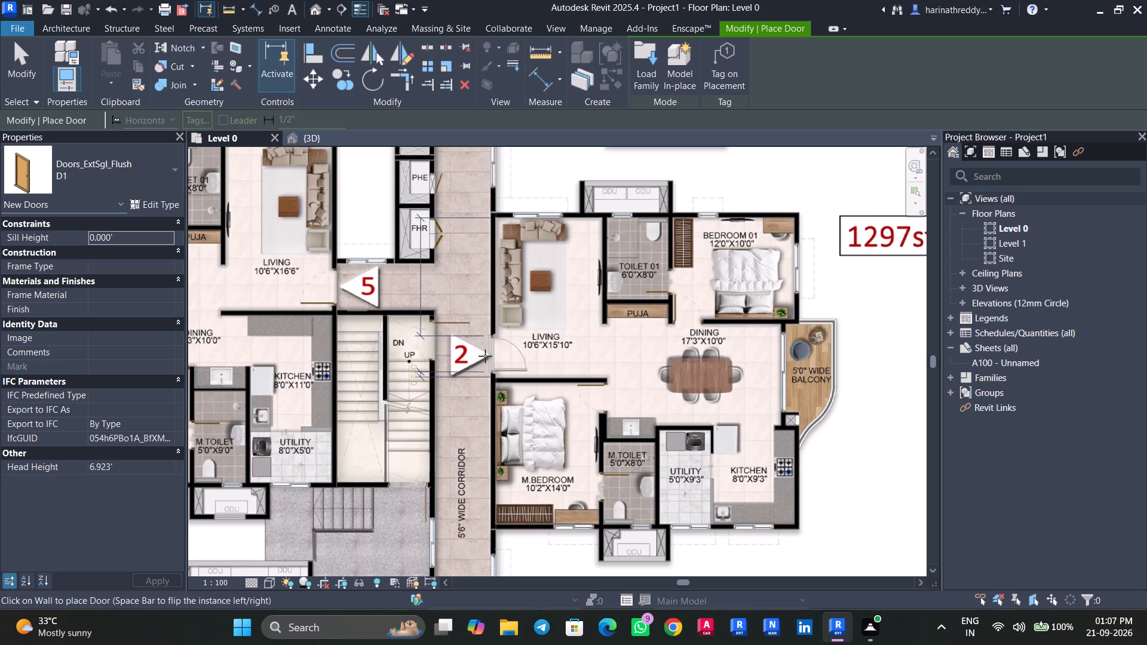
pyautogui.click(485, 356)
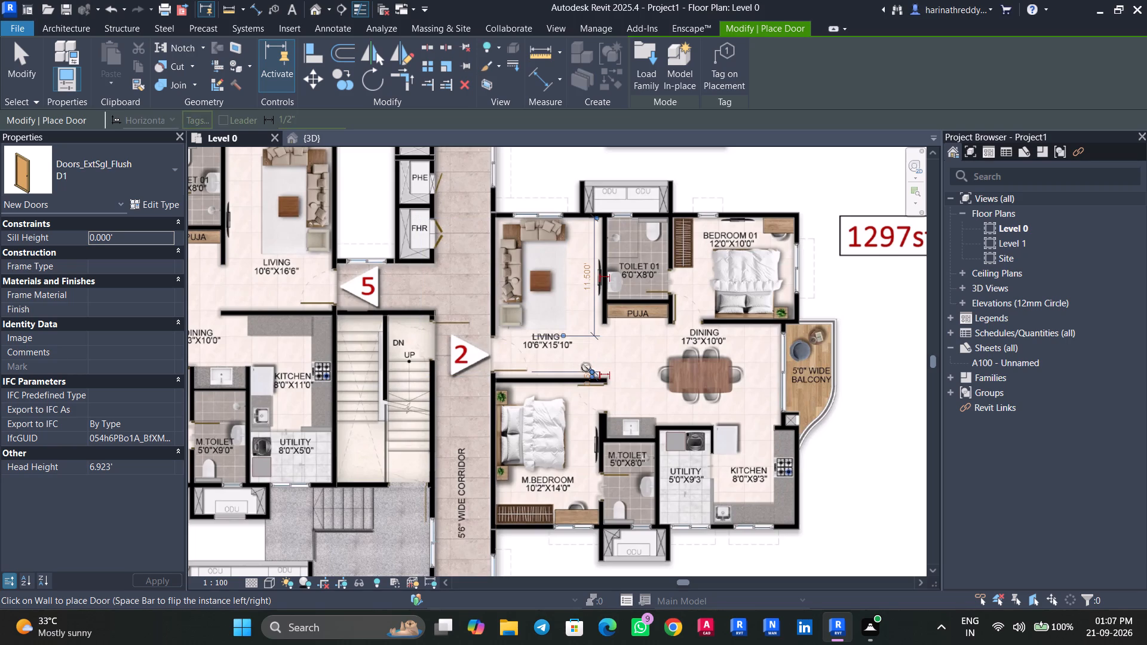
pyautogui.press('Escape')
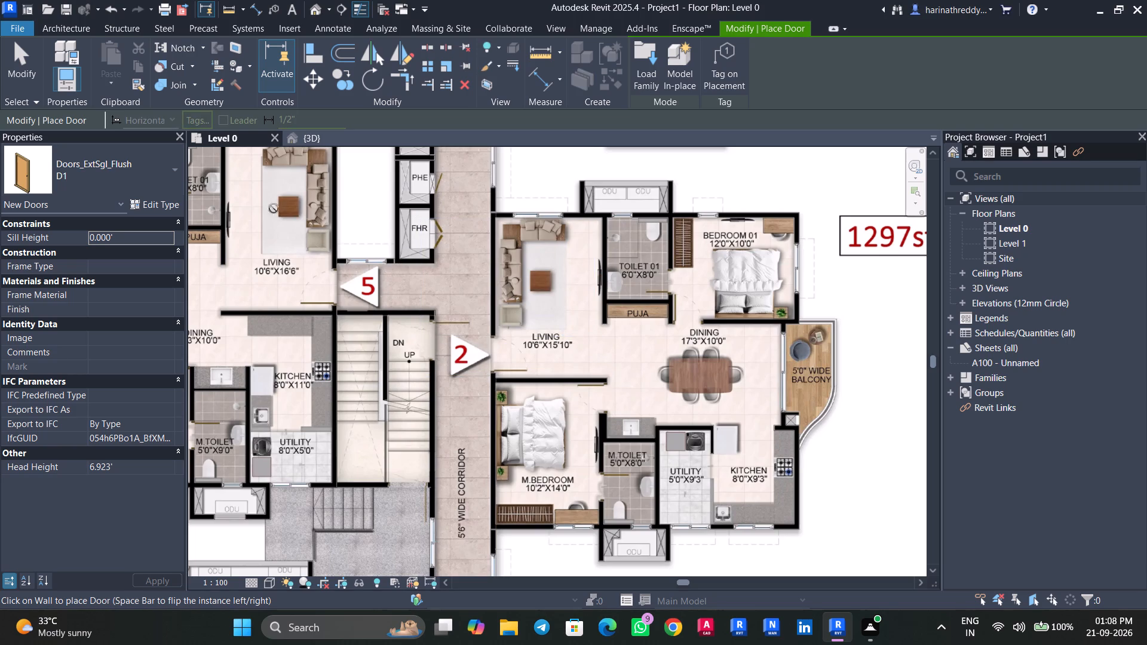
# Place a D2 door in the M.Bedroom opening of the 1297 sft flat, flipped to match the plan image and swinging into the bedroom.
pyautogui.click(151, 179)
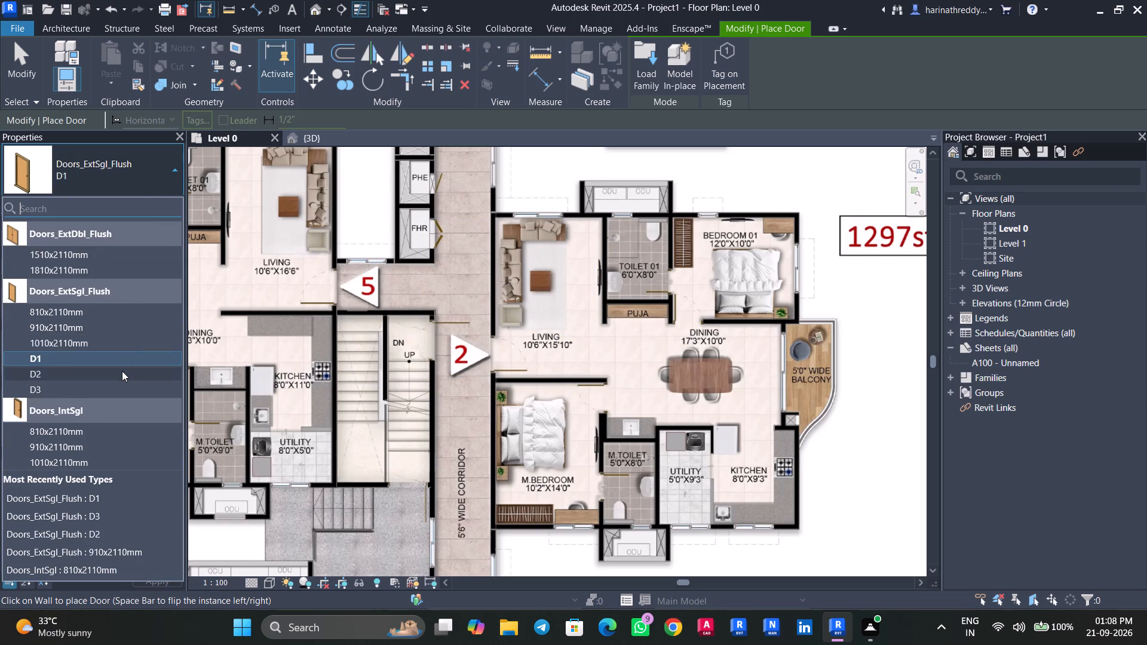
pyautogui.click(122, 371)
pyautogui.scroll(3, 618, 410)
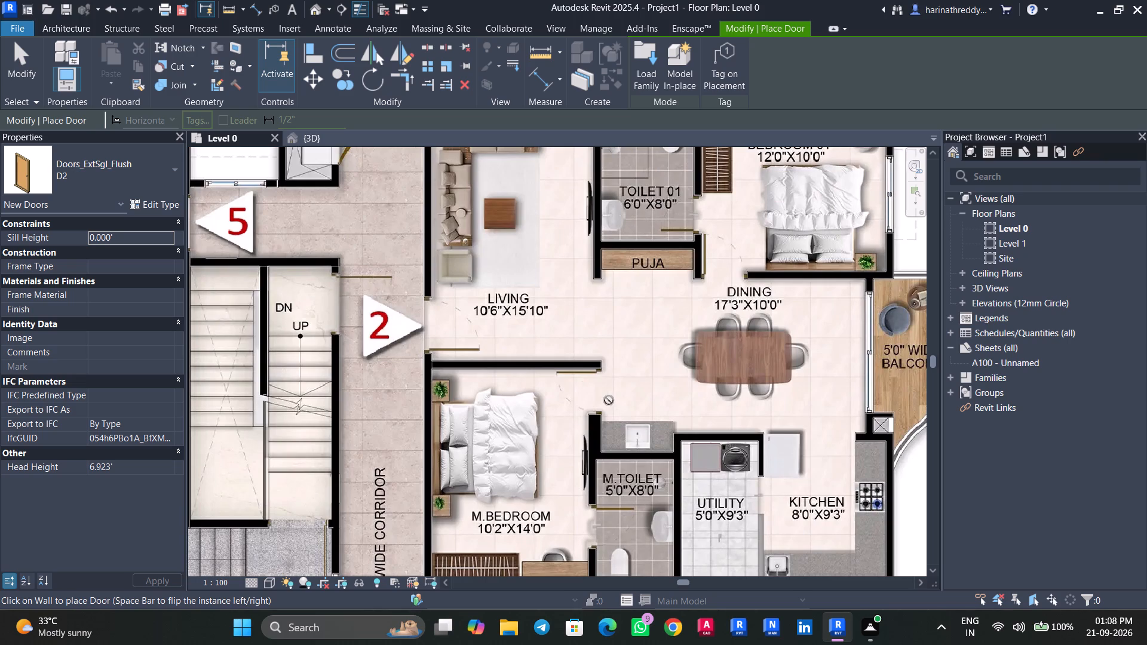
pyautogui.press('space')
pyautogui.scroll(6, 599, 395)
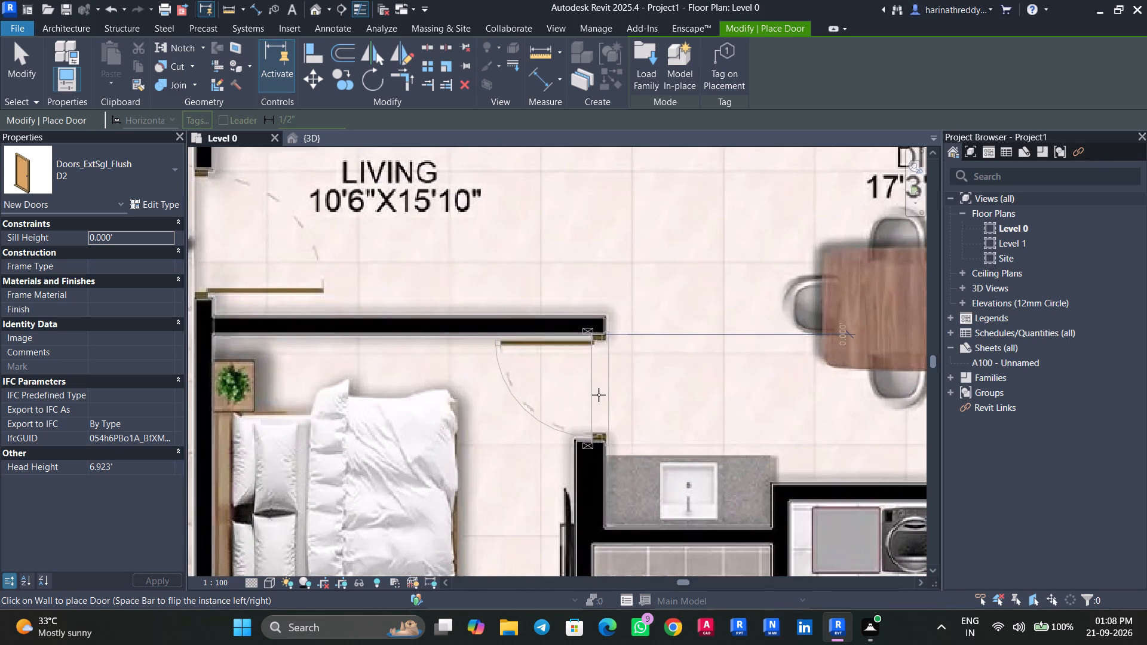
pyautogui.click(599, 395)
# Place a D2 door in the Bedroom 01 opening off the dining area of the 1297 sft flat, swinging into the bedroom.
pyautogui.scroll(-1, 651, 388)
pyautogui.moveTo(653, 388); pyautogui.dragTo(633, 411, button='middle')
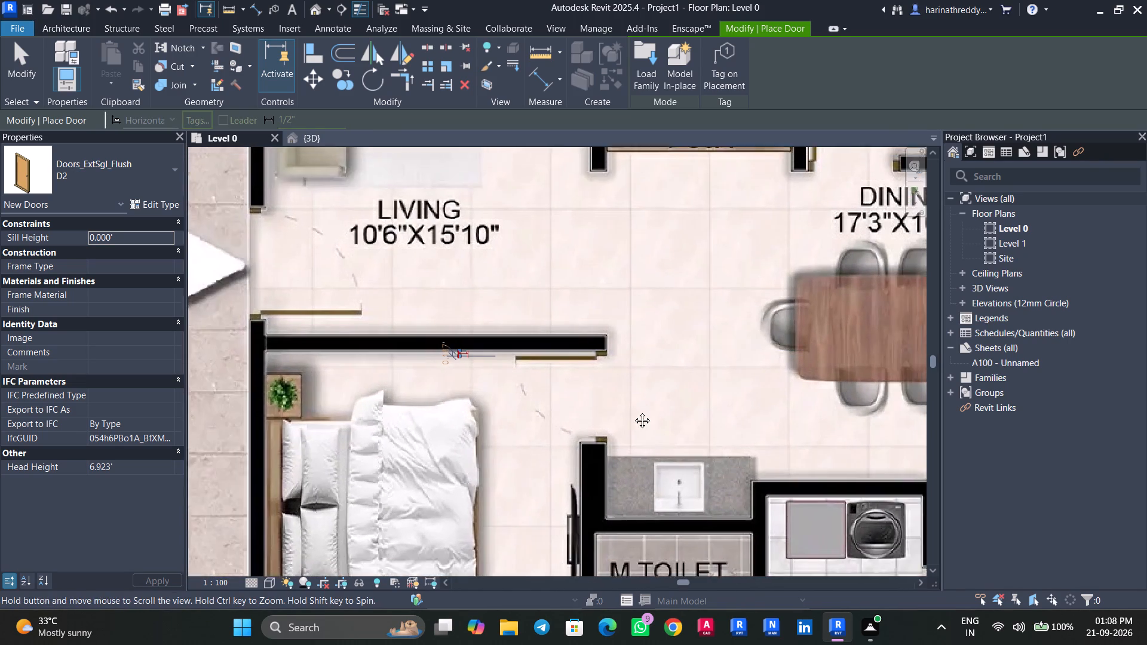
pyautogui.moveTo(633, 411); pyautogui.dragTo(391, 509, button='middle')
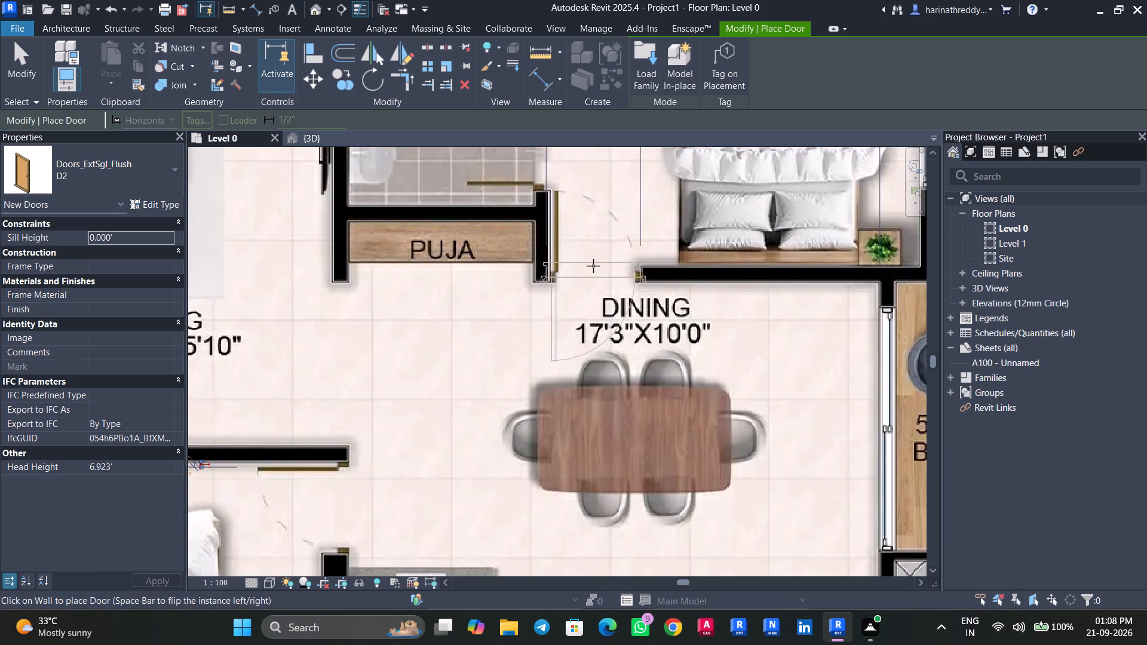
pyautogui.press('space')
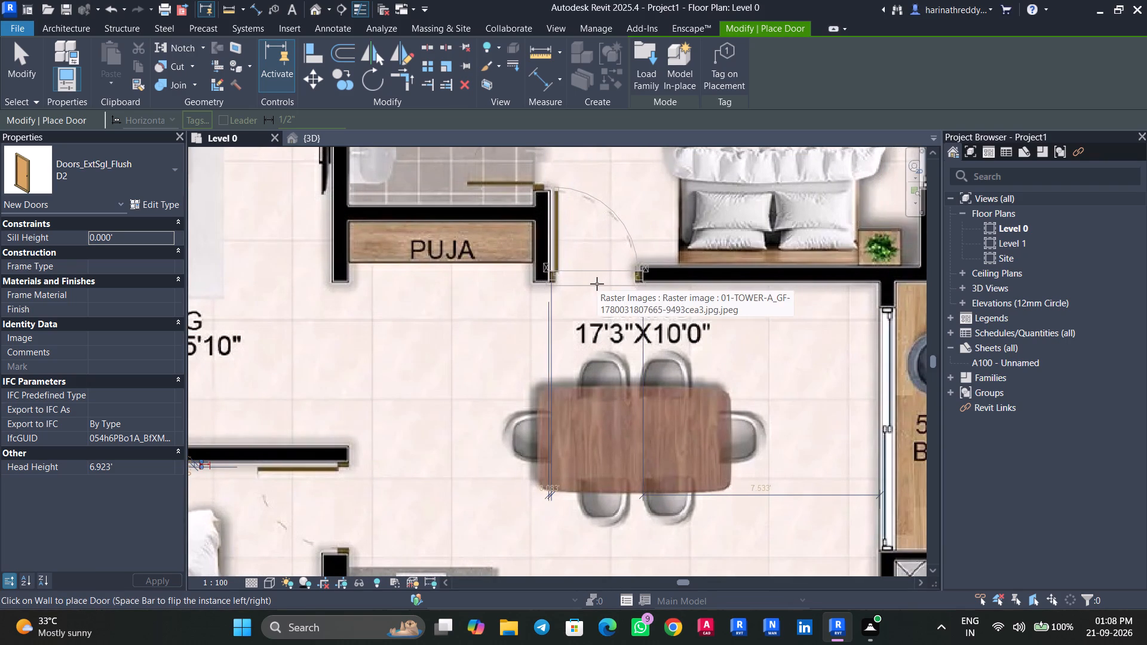
pyautogui.click(597, 284)
# Place a D3 door in the M.Toilet opening off the M.Bedroom of the 1297 sft flat, swinging into the toilet.
pyautogui.scroll(-6, 597, 284)
pyautogui.moveTo(597, 284); pyautogui.dragTo(608, 217, button='middle')
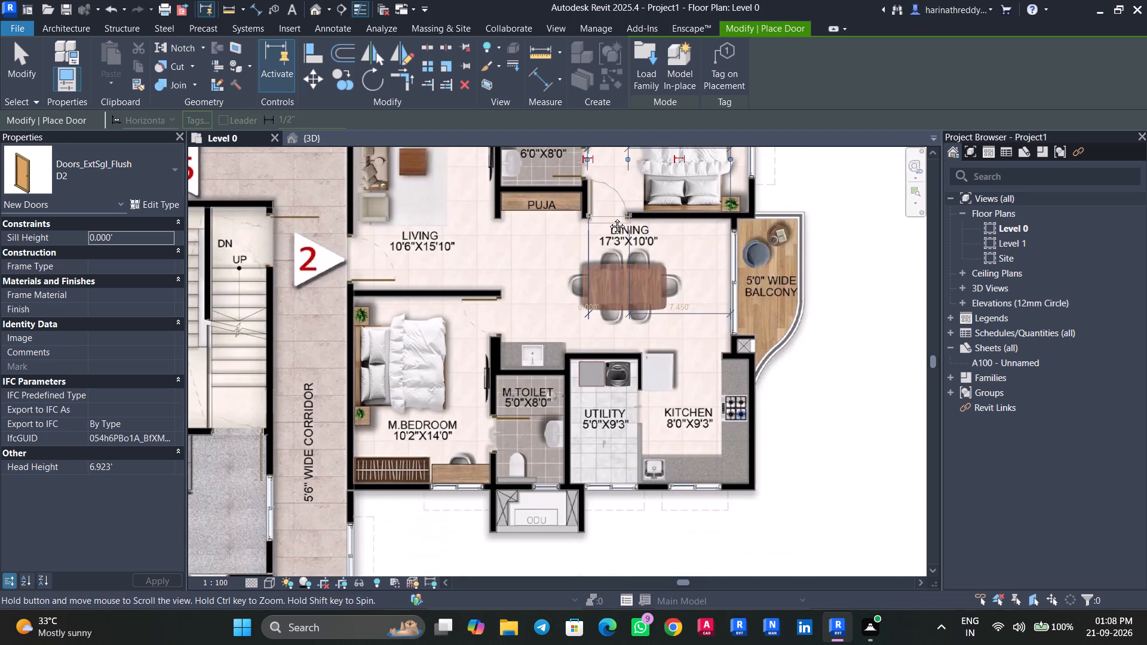
pyautogui.moveTo(608, 217); pyautogui.dragTo(619, 337, button='middle')
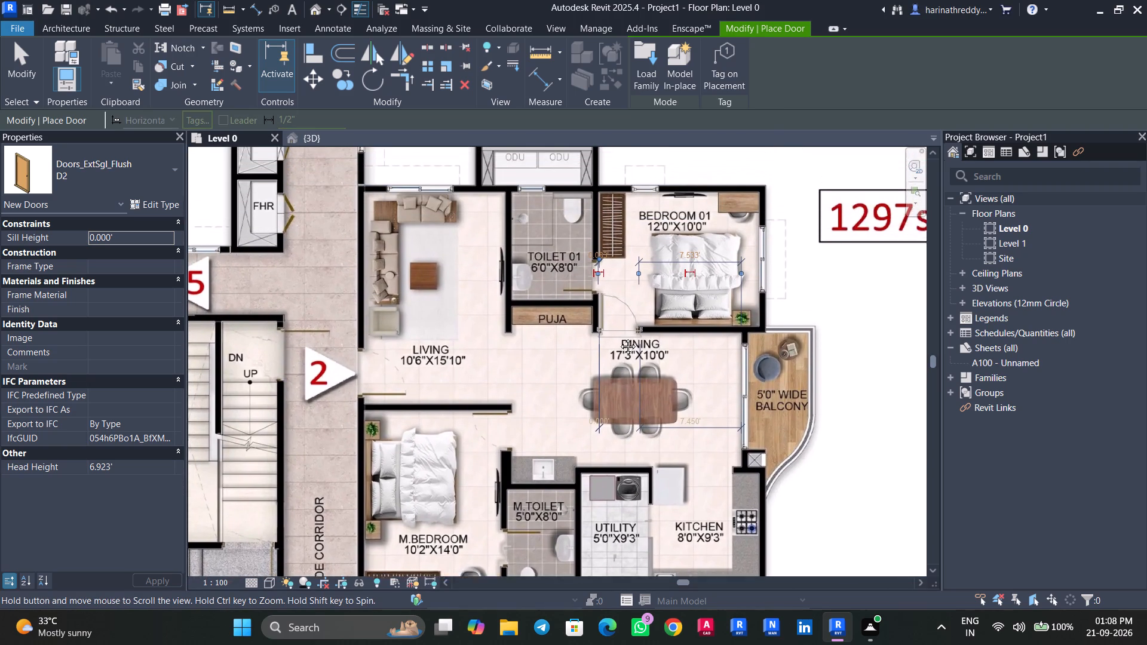
pyautogui.moveTo(619, 337); pyautogui.dragTo(621, 374, button='middle')
pyautogui.scroll(-1, 621, 374)
pyautogui.moveTo(621, 374); pyautogui.dragTo(617, 339, button='middle')
pyautogui.click(162, 180)
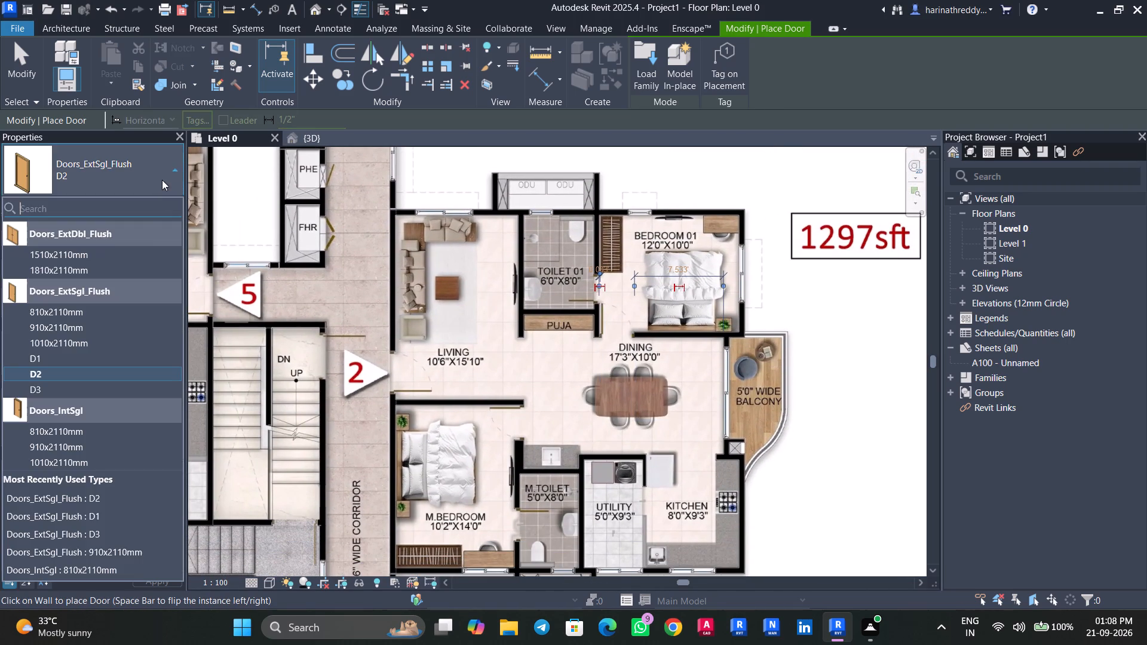
pyautogui.click(125, 392)
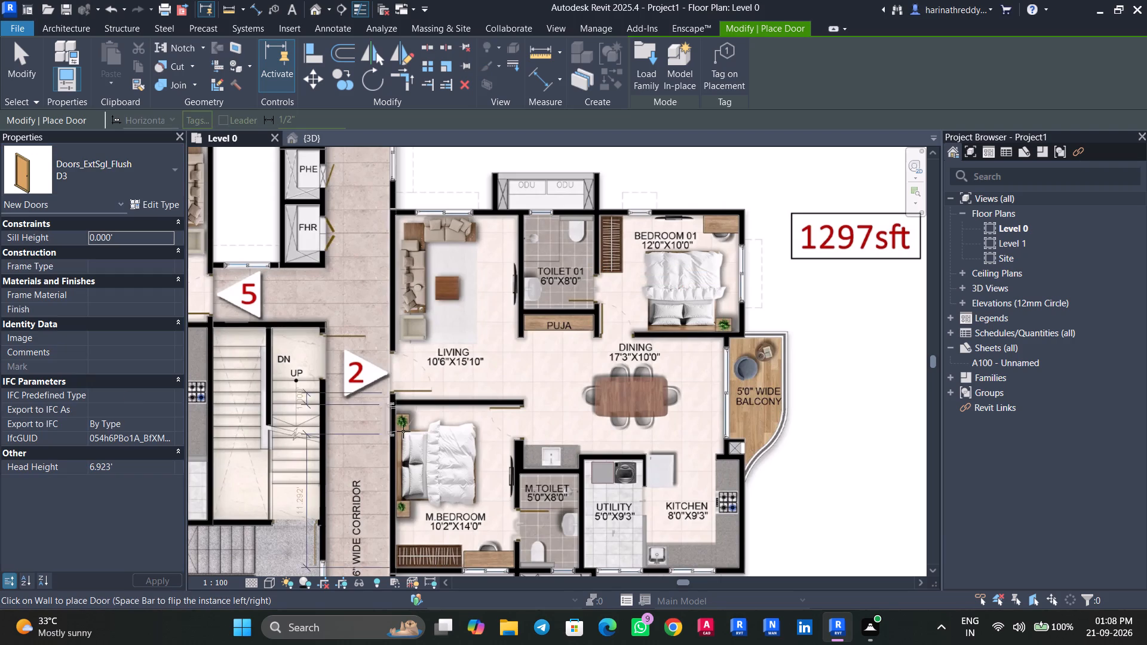
pyautogui.moveTo(513, 502); pyautogui.dragTo(489, 406, button='middle')
pyautogui.scroll(3, 501, 446)
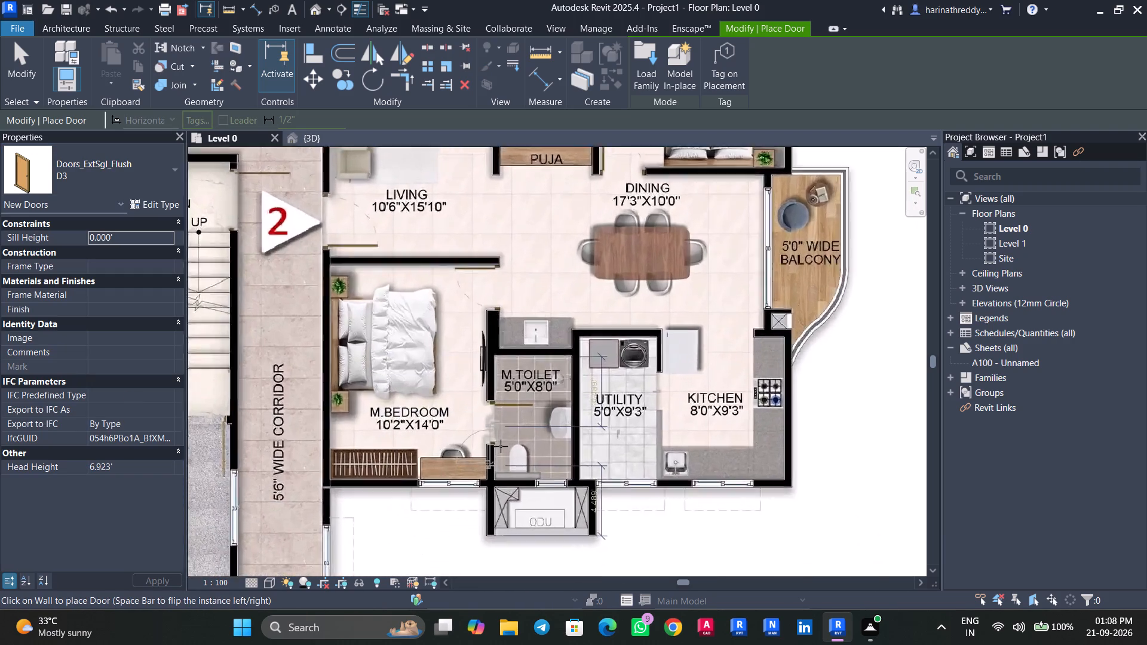
pyautogui.scroll(5, 501, 446)
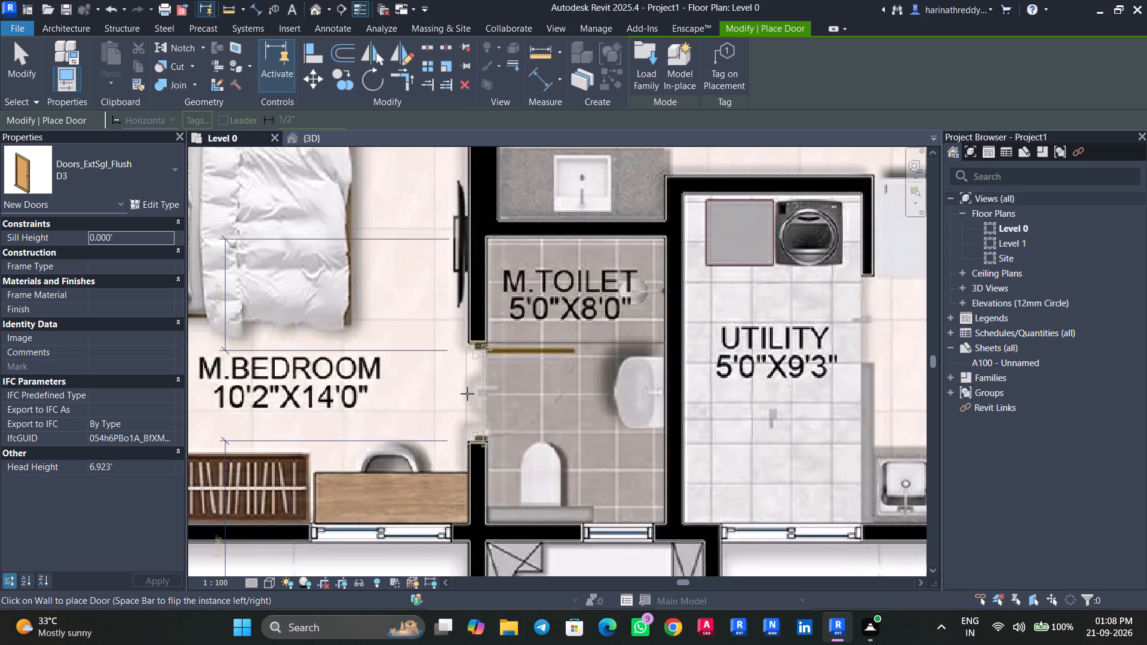
pyautogui.click(467, 394)
# Place a D3 door in the Toilet 01 opening beside Bedroom 01 of the 1297 sft flat, swinging into the toilet.
pyautogui.scroll(-5, 479, 384)
pyautogui.moveTo(479, 384); pyautogui.dragTo(349, 570, button='middle')
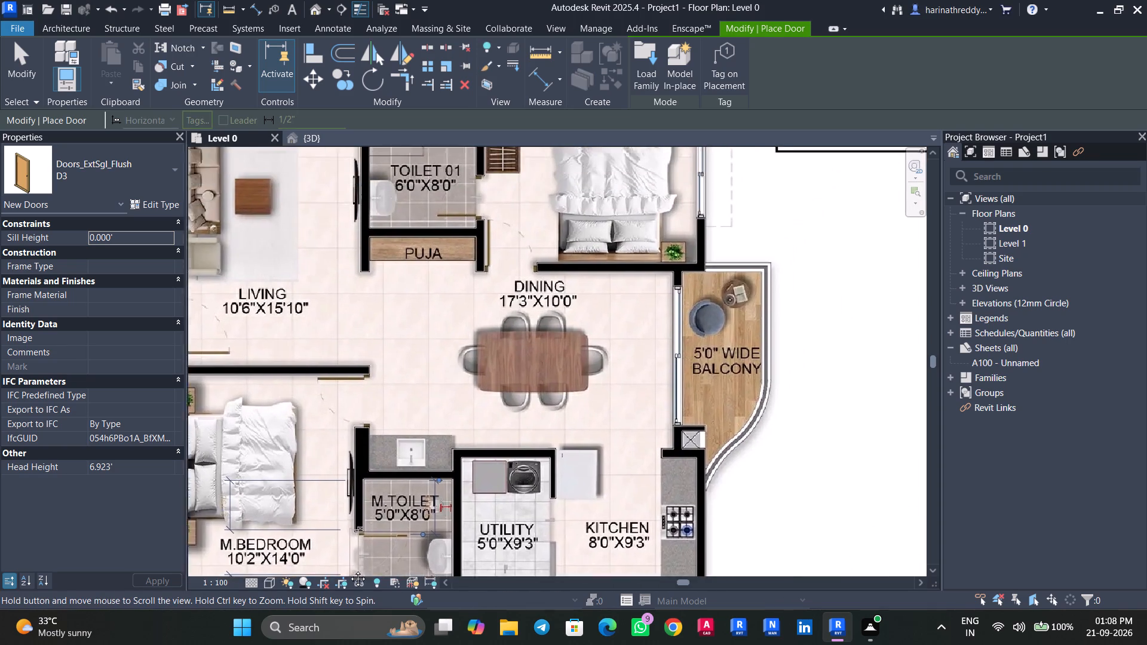
pyautogui.moveTo(349, 570); pyautogui.dragTo(331, 644, button='middle')
pyautogui.scroll(-1, 331, 644)
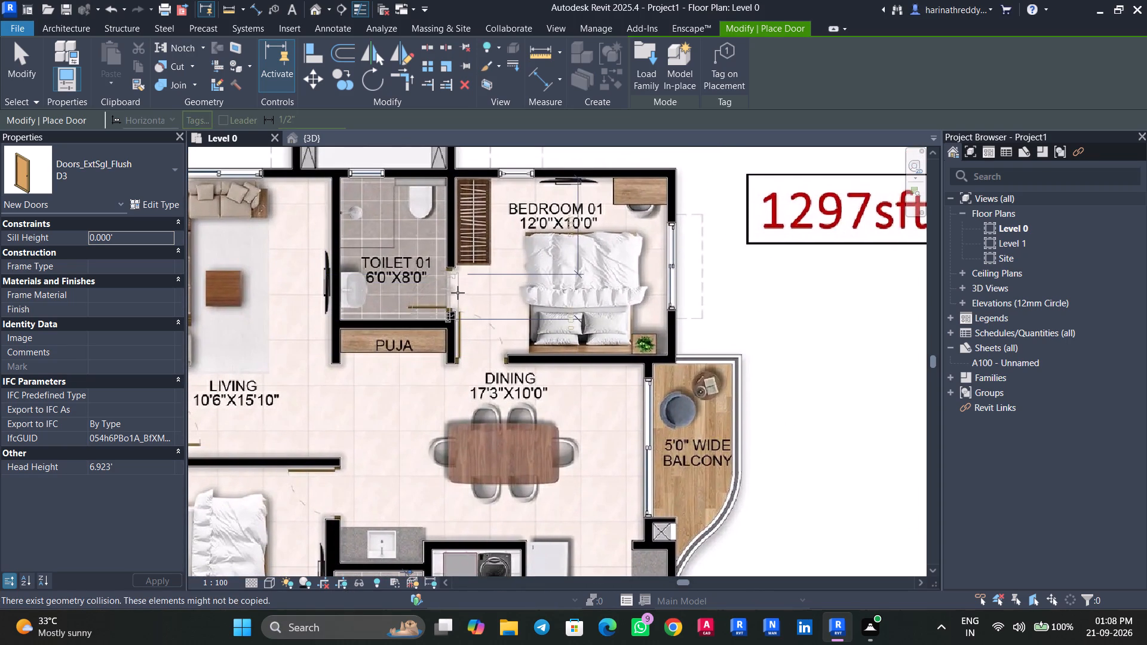
pyautogui.scroll(7, 458, 288)
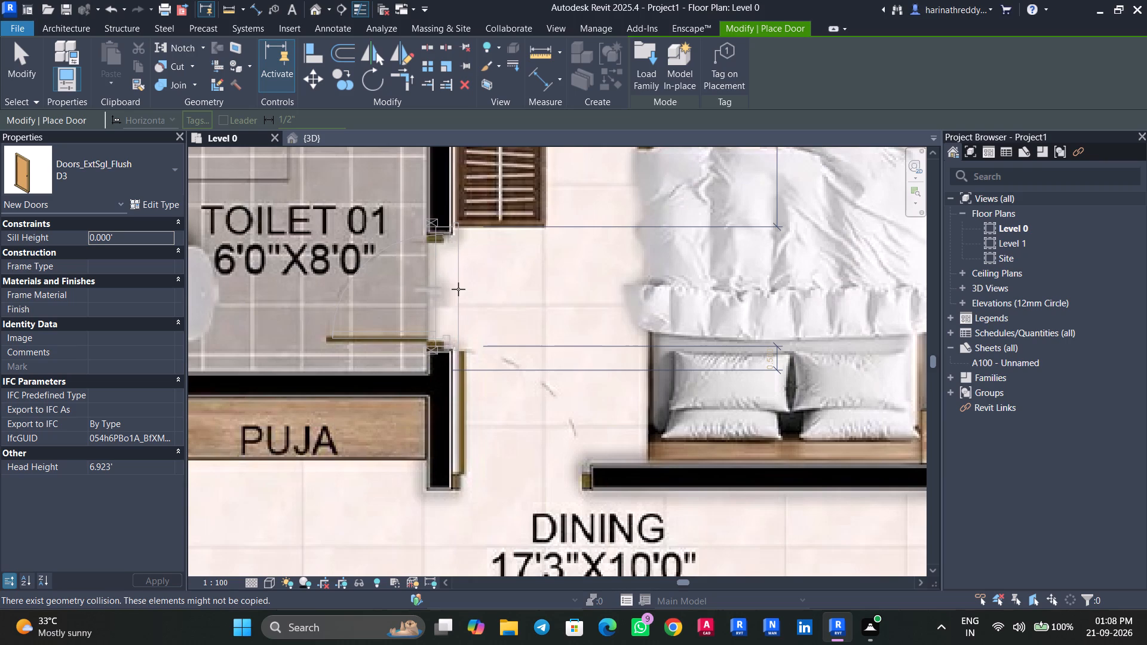
pyautogui.click(458, 289)
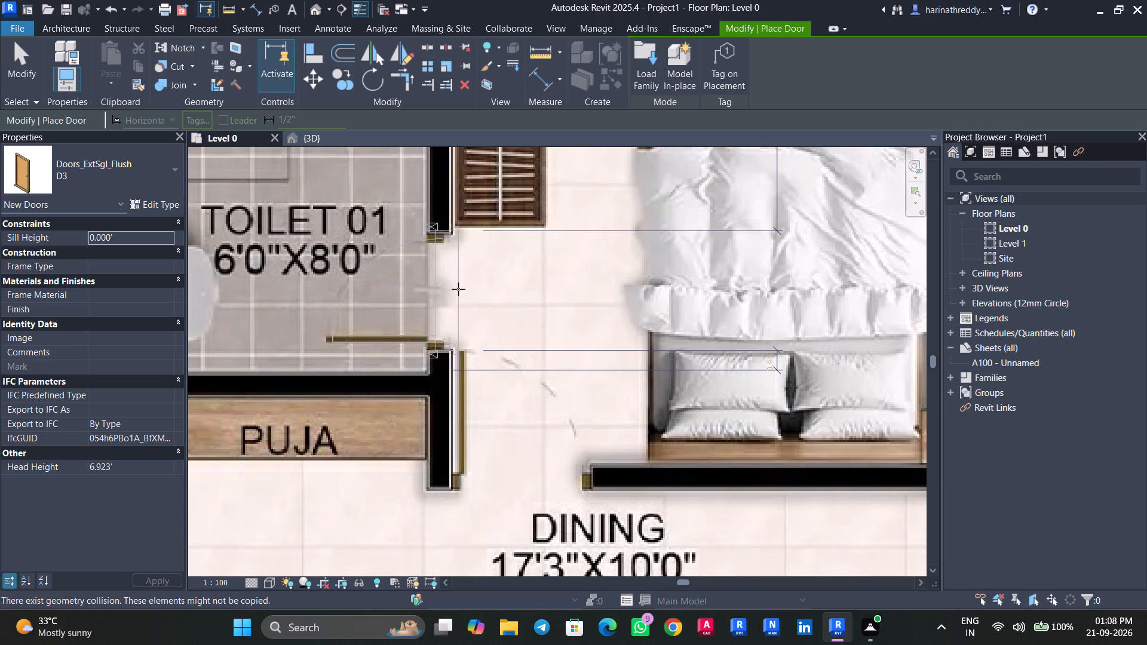
pyautogui.scroll(-10, 455, 290)
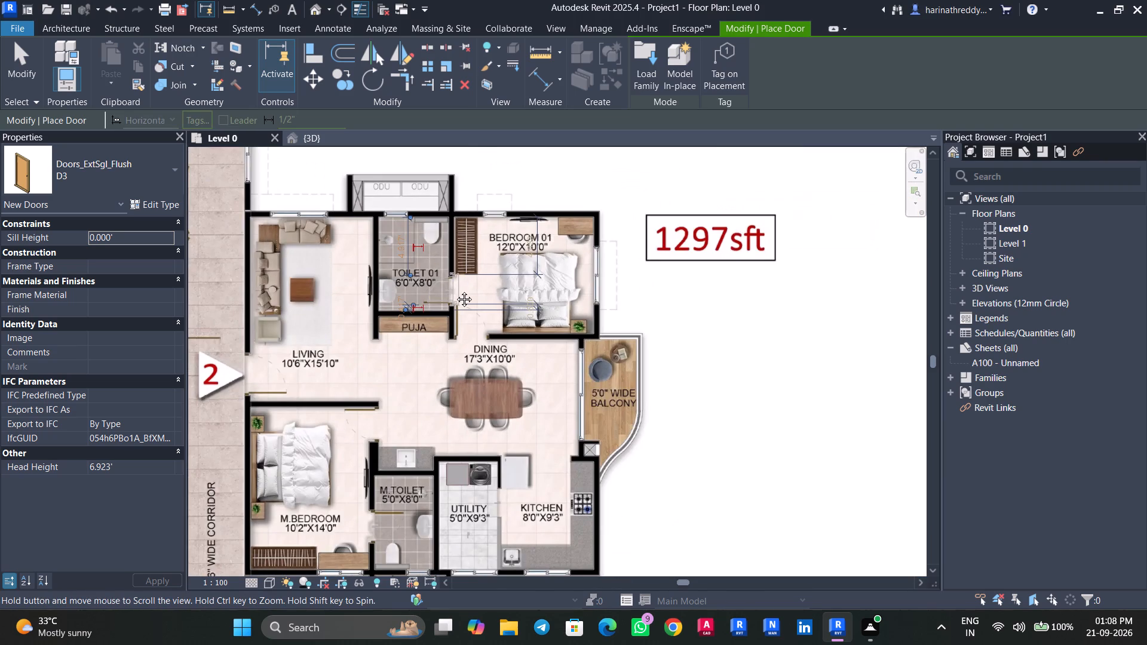
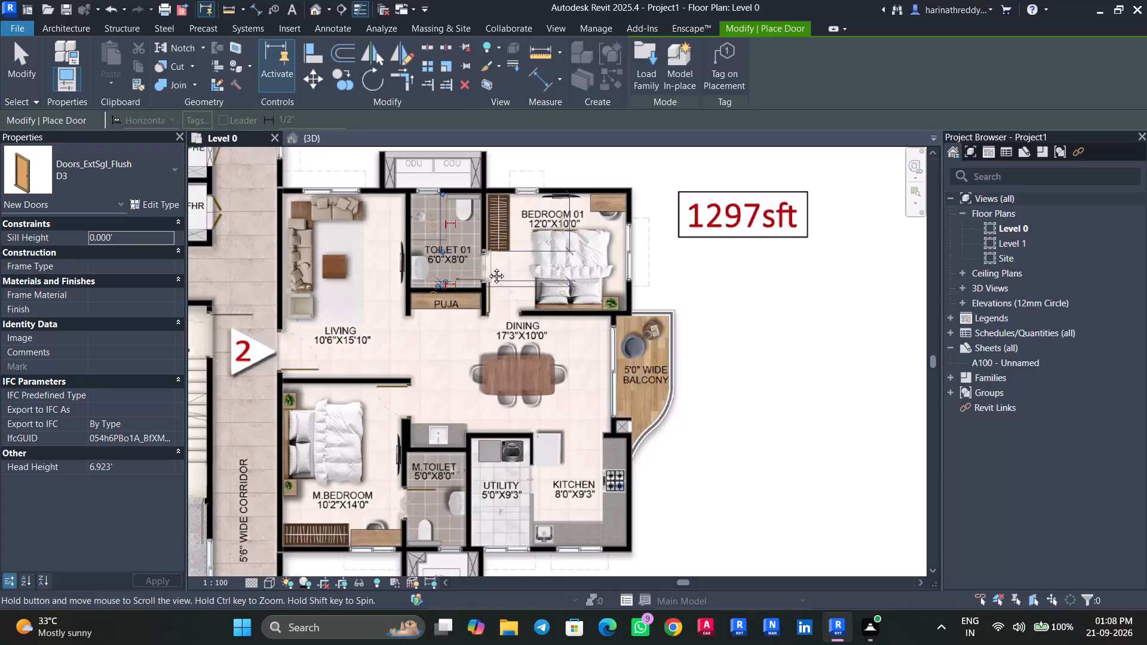
# Place a D1 door at entrance 5 of the 1292 sft flat, swinging into the living room.
pyautogui.press('Escape')
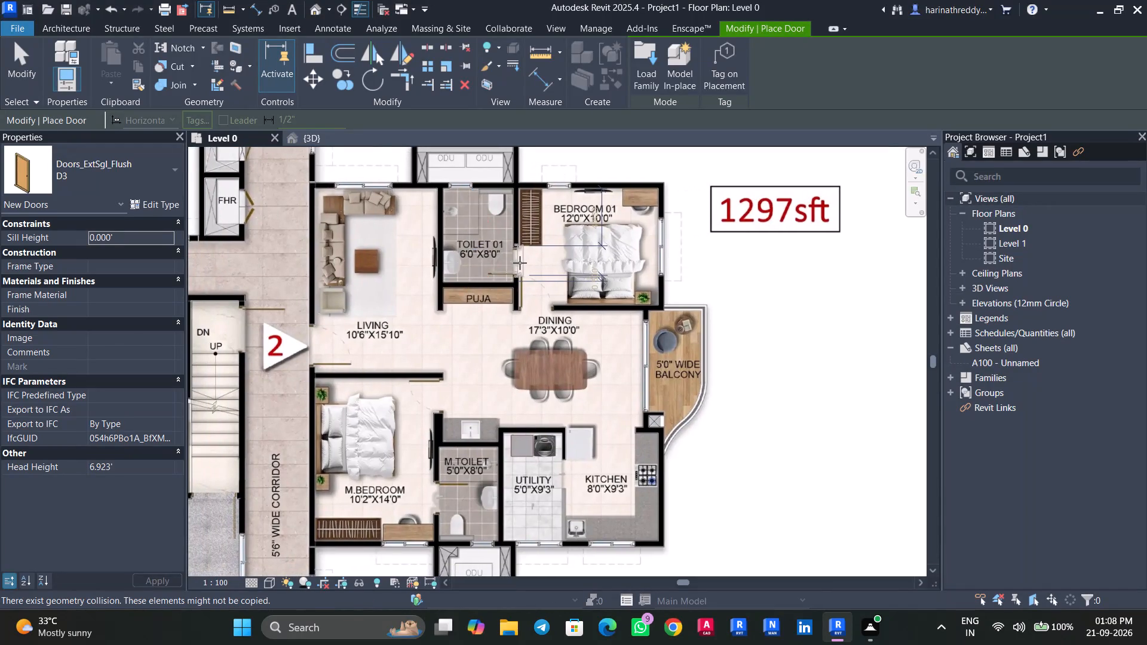
pyautogui.scroll(-3, 440, 314)
pyautogui.moveTo(439, 314); pyautogui.dragTo(743, 320, button='middle')
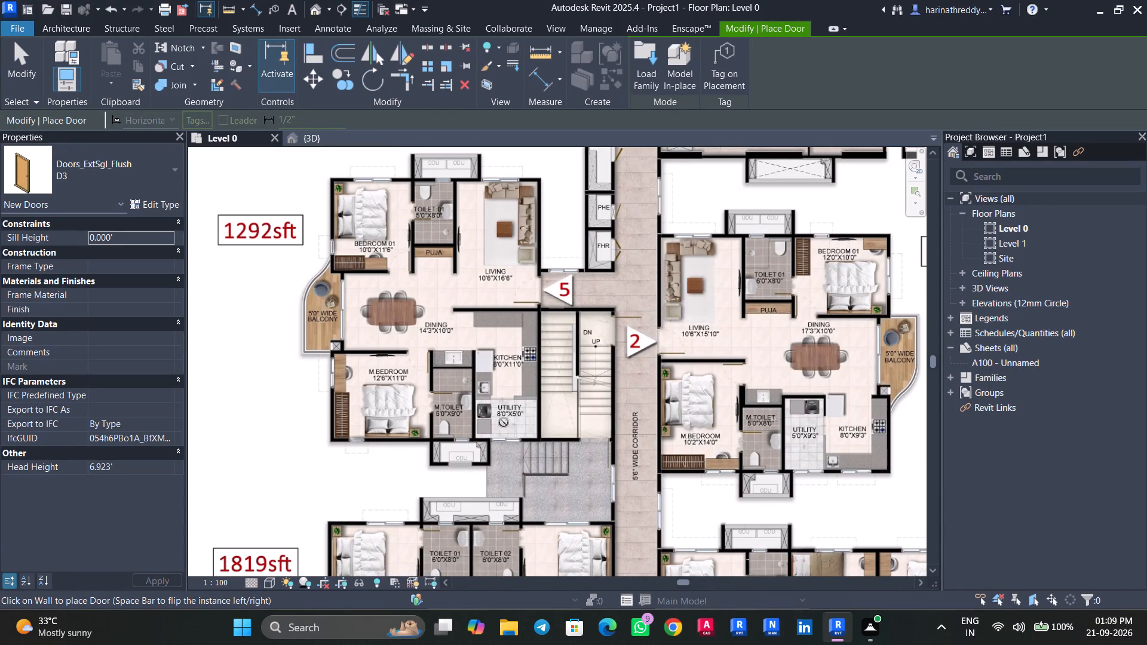
pyautogui.click(140, 171)
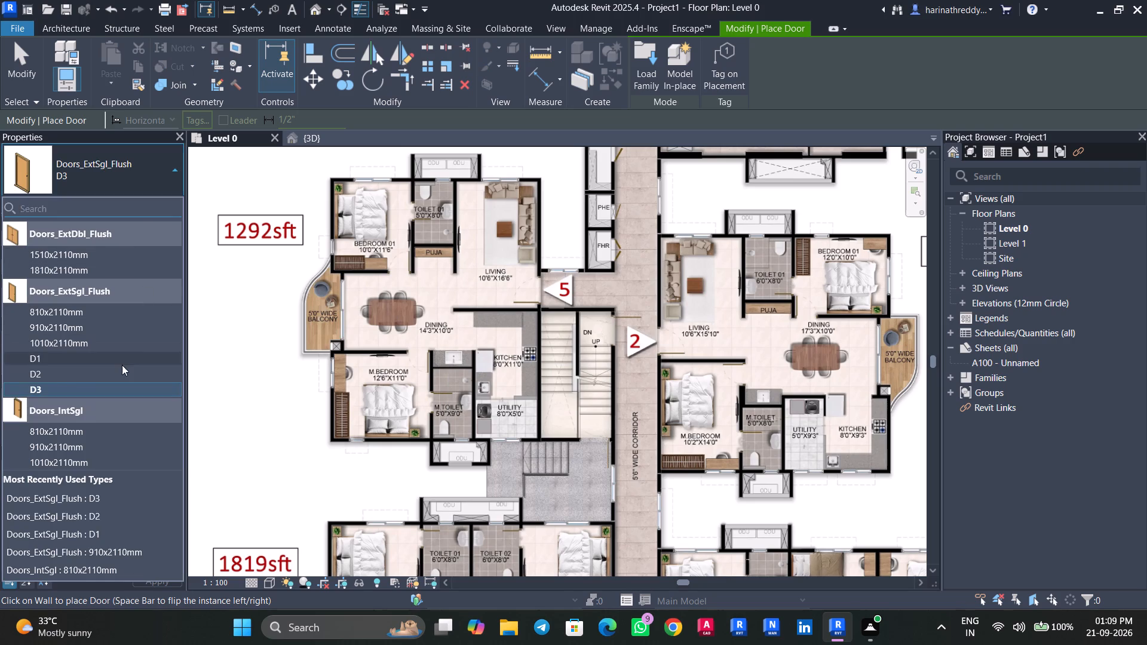
pyautogui.click(122, 365)
pyautogui.scroll(7, 532, 302)
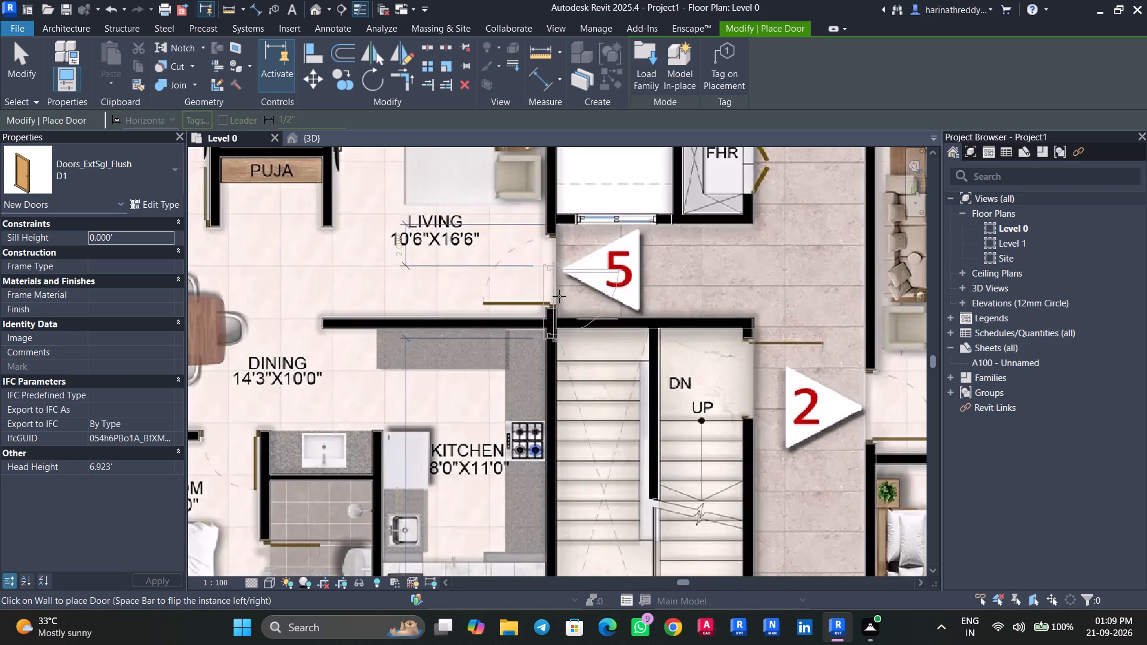
pyautogui.click(558, 271)
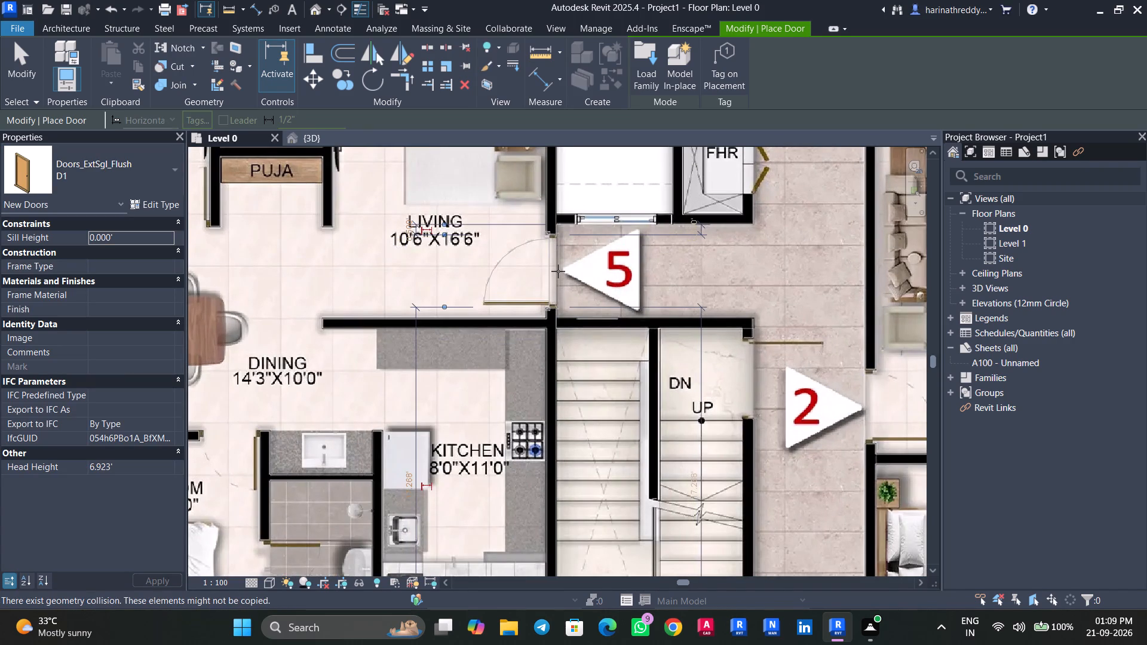
# Place a D2 door in the M.Bedroom opening off the dining area of the 1292 sft flat, swinging into the bedroom.
pyautogui.scroll(-5, 558, 271)
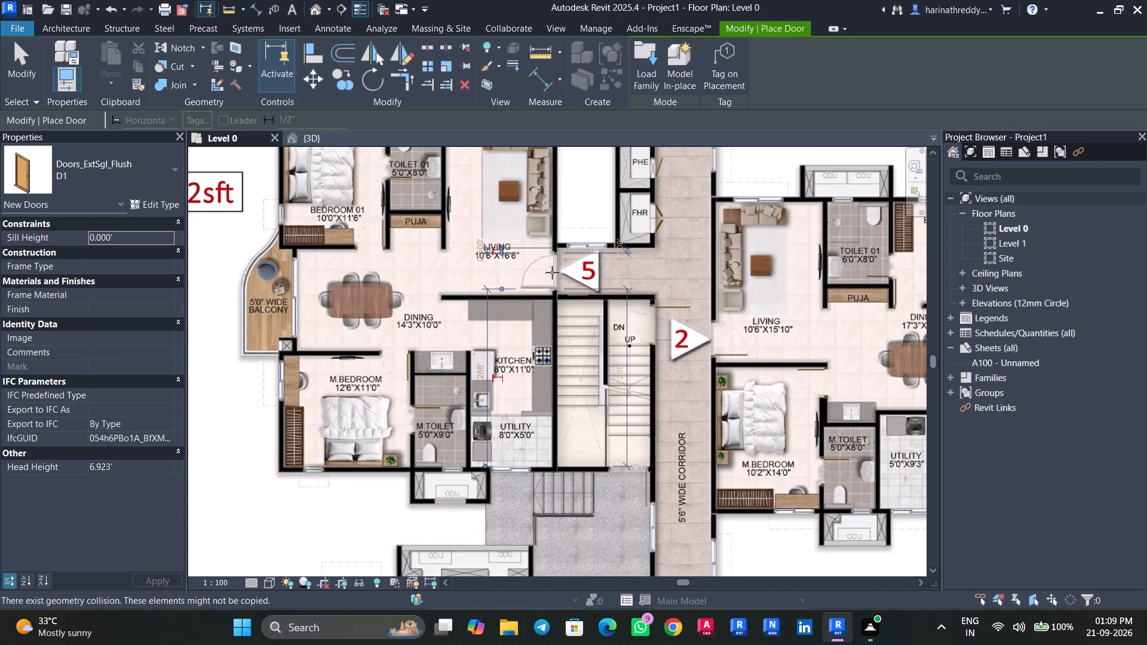
pyautogui.click(137, 187)
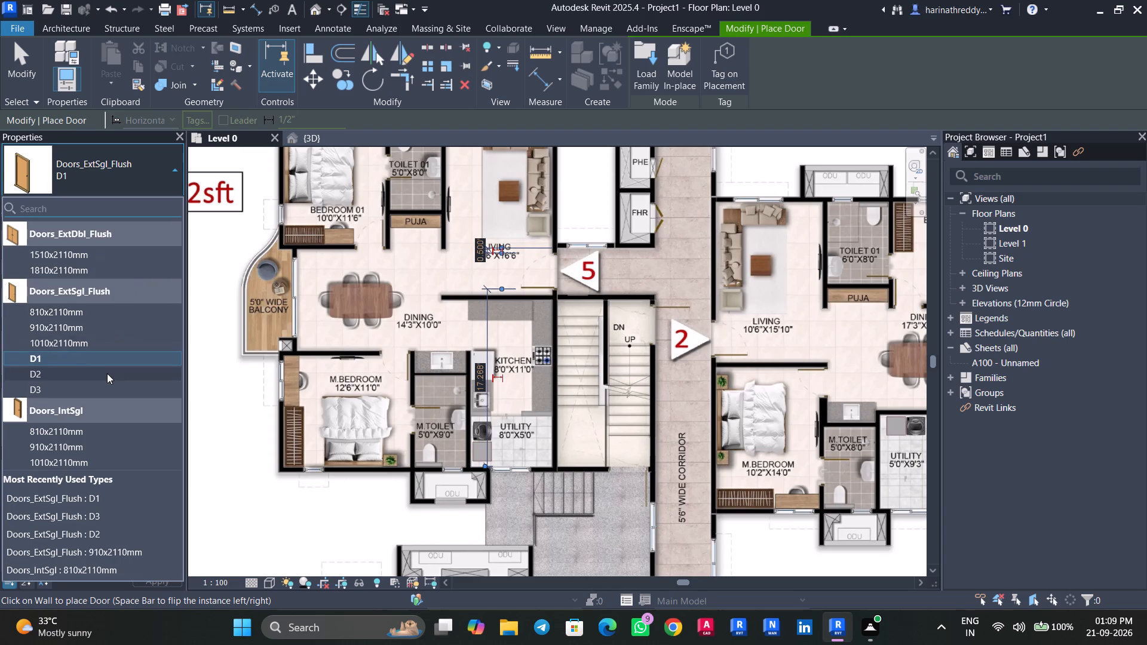
pyautogui.click(107, 373)
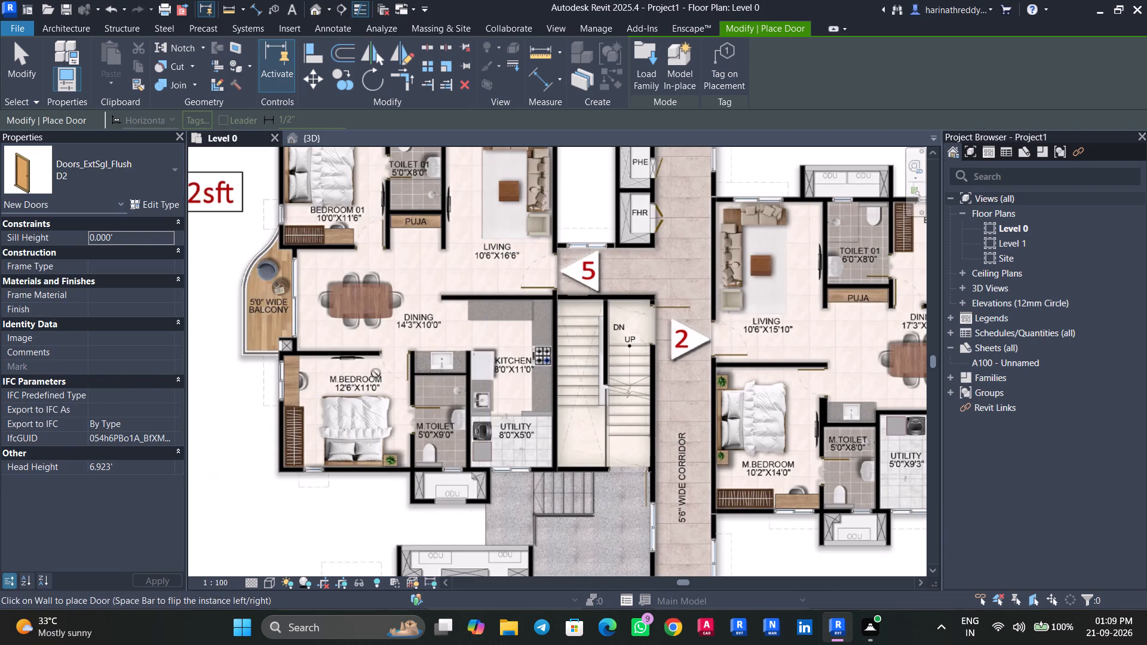
pyautogui.scroll(7, 400, 363)
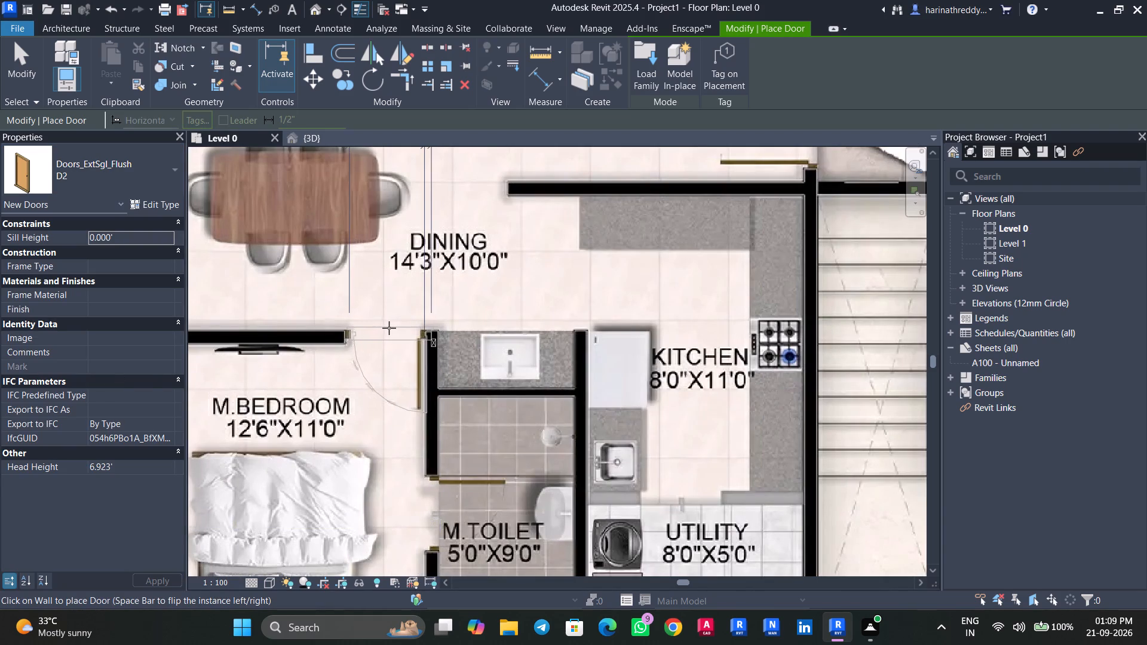
pyautogui.click(388, 328)
# Place a D2 door in the Bedroom 01 opening of the 1292 sft flat, flipped to match the plan image and swinging into the bedroom.
pyautogui.scroll(-1, 388, 328)
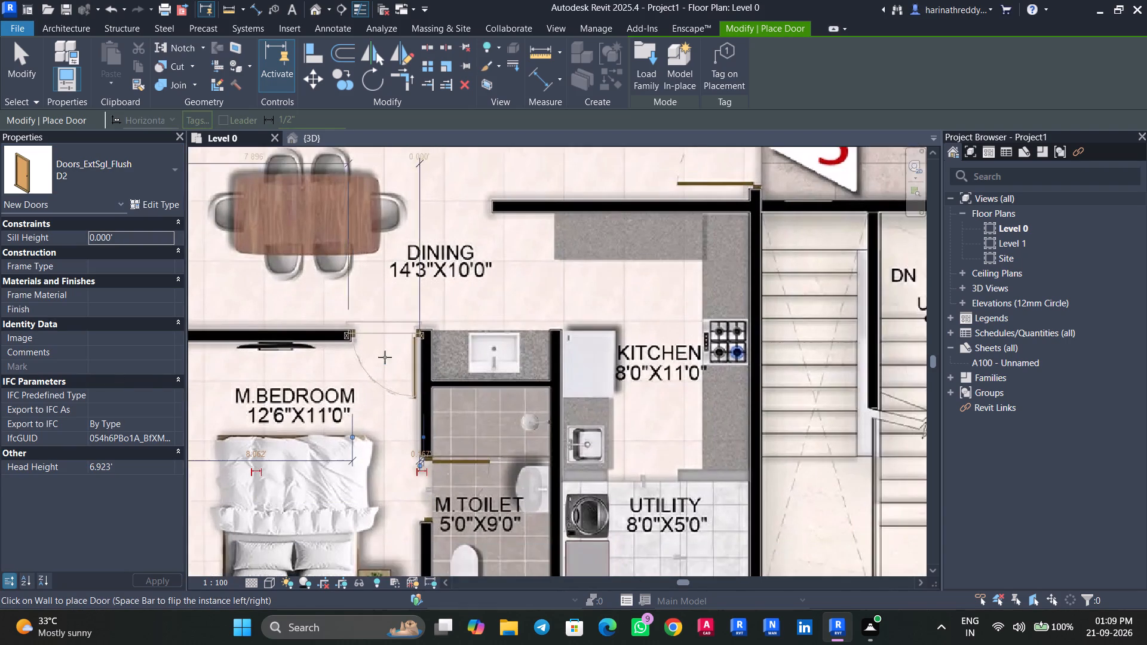
pyautogui.moveTo(383, 372); pyautogui.dragTo(404, 576, button='middle')
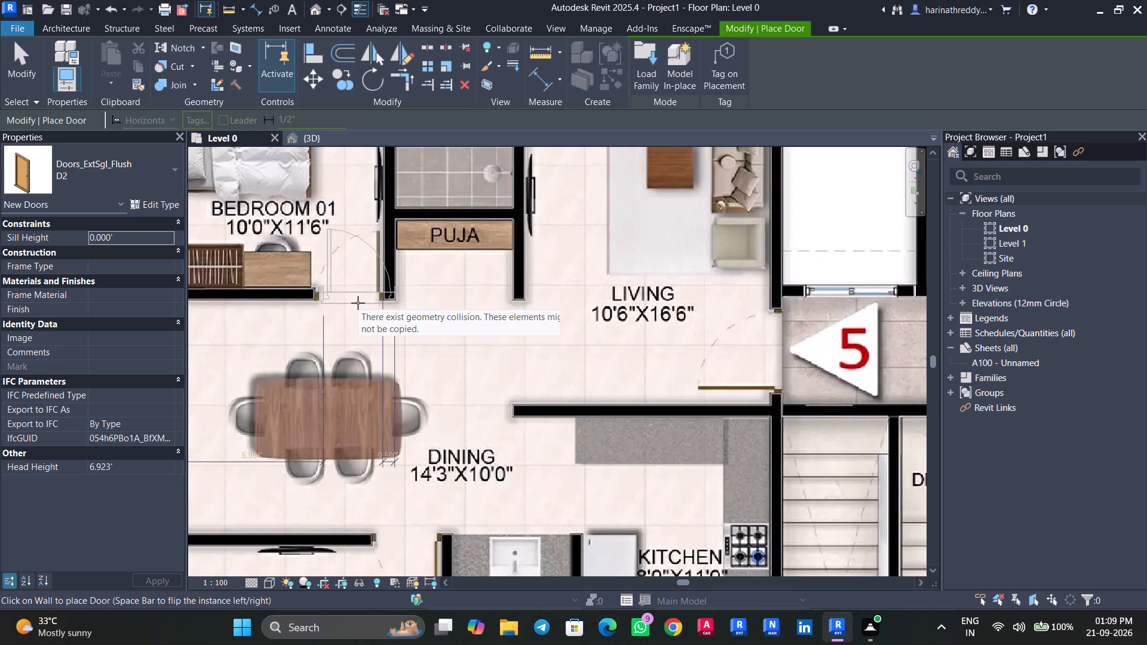
pyautogui.press('space')
pyautogui.click(350, 304)
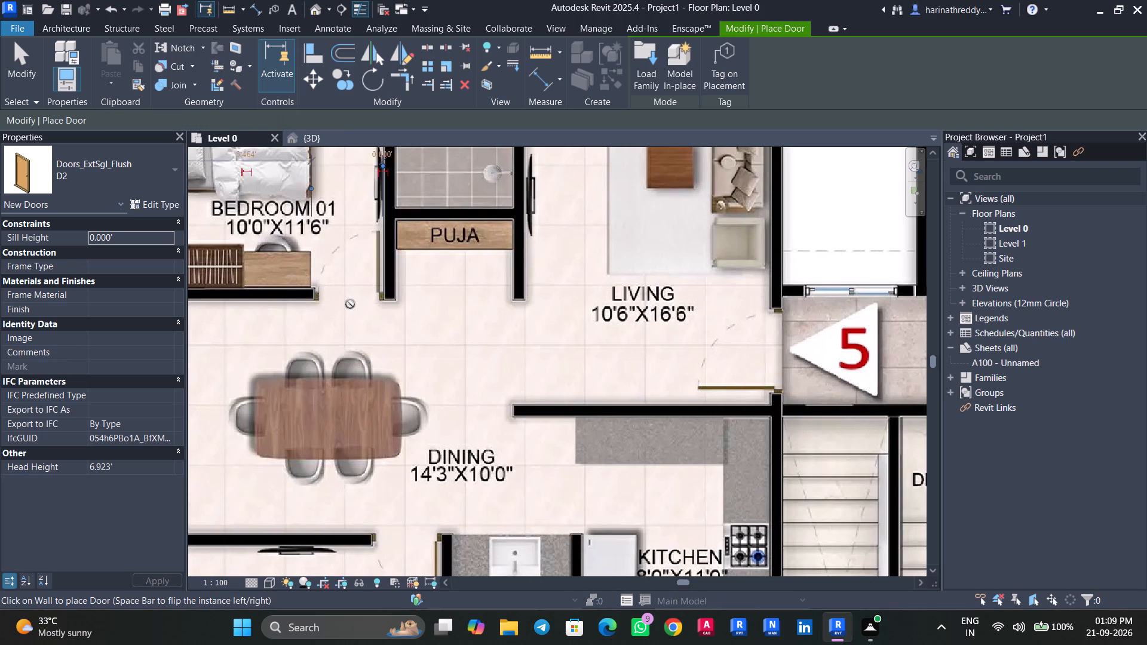
# Place a D3 door in the M.Toilet opening off the M.Bedroom of the 1292 sft flat, swinging into the toilet.
pyautogui.scroll(-5, 350, 304)
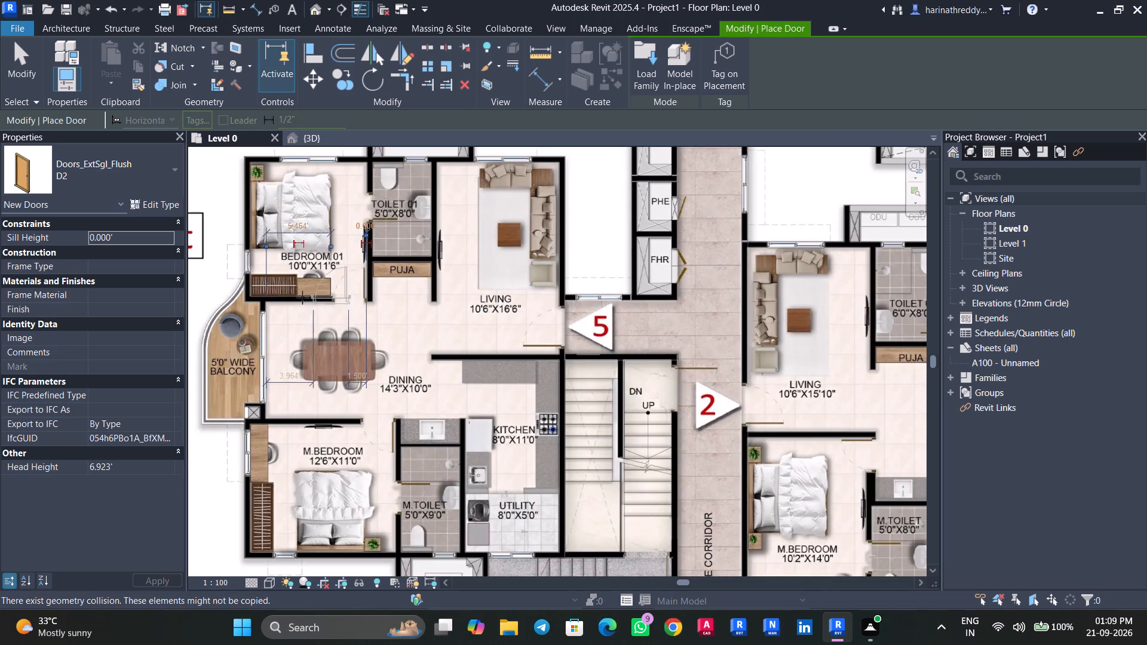
pyautogui.click(168, 182)
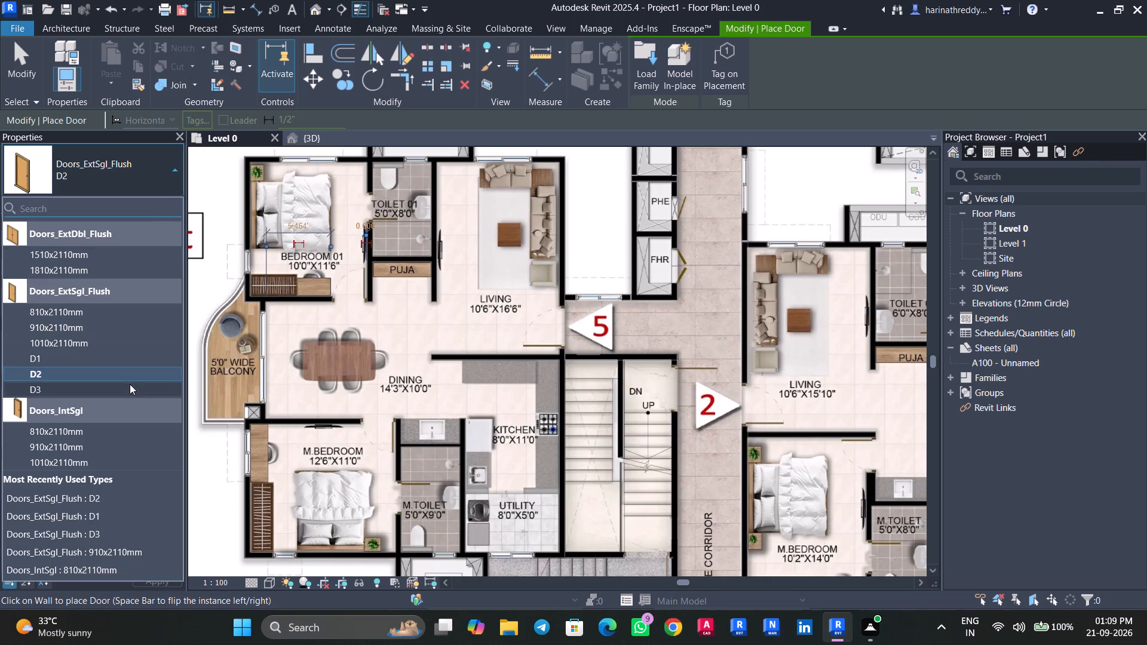
pyautogui.click(130, 387)
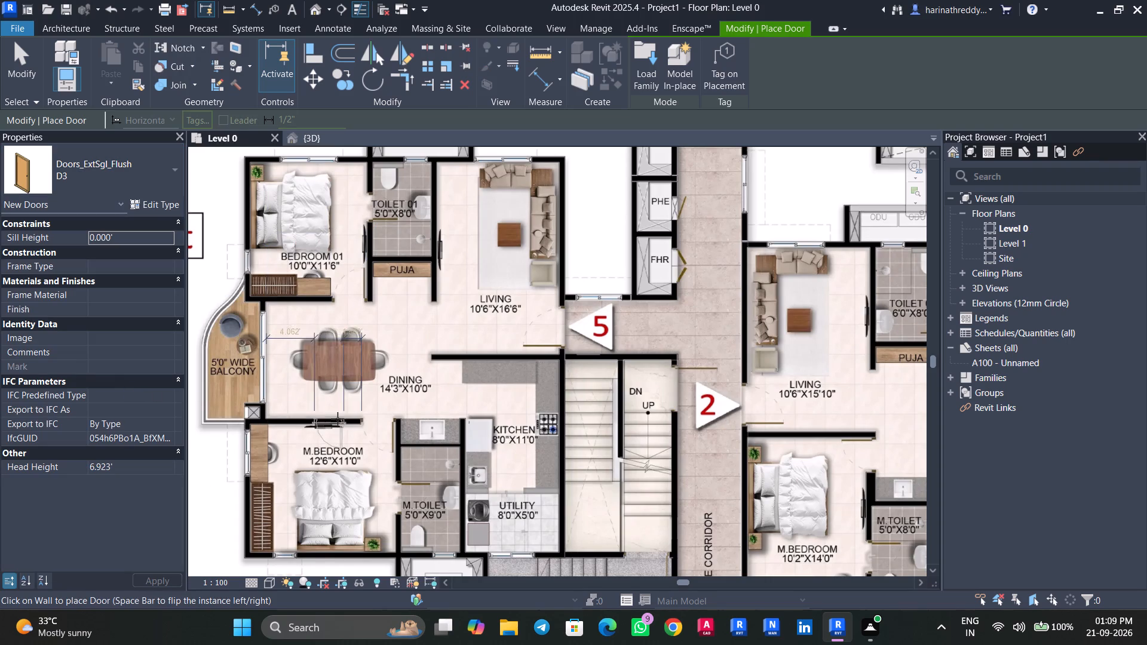
pyautogui.scroll(7, 406, 497)
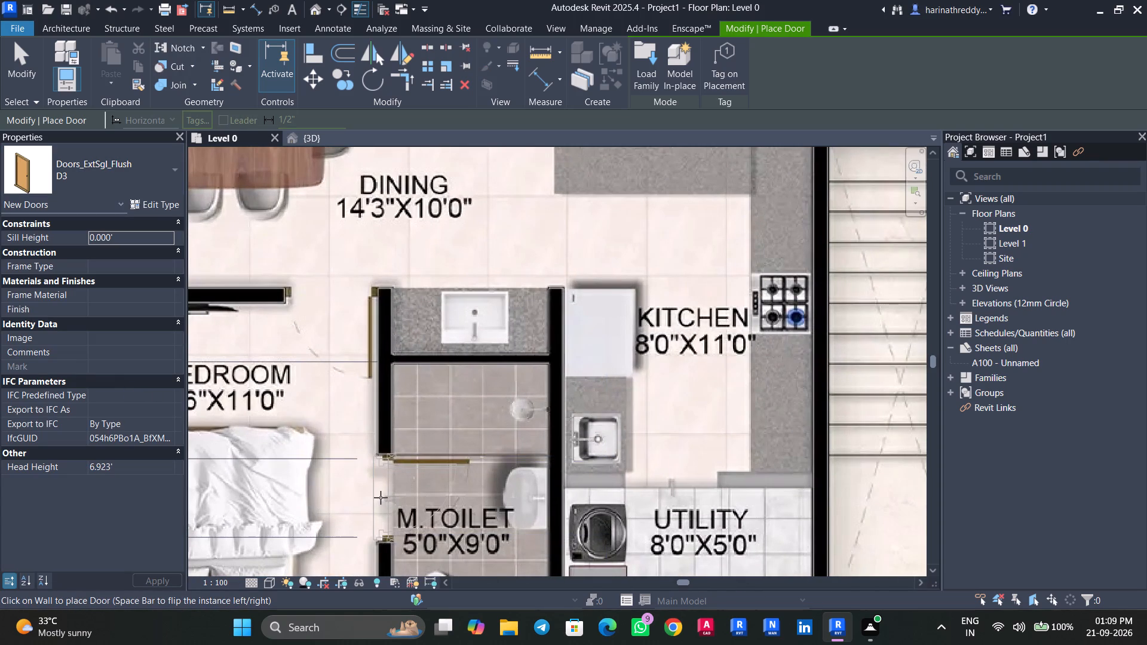
pyautogui.scroll(7, 381, 497)
pyautogui.scroll(-3, 381, 492)
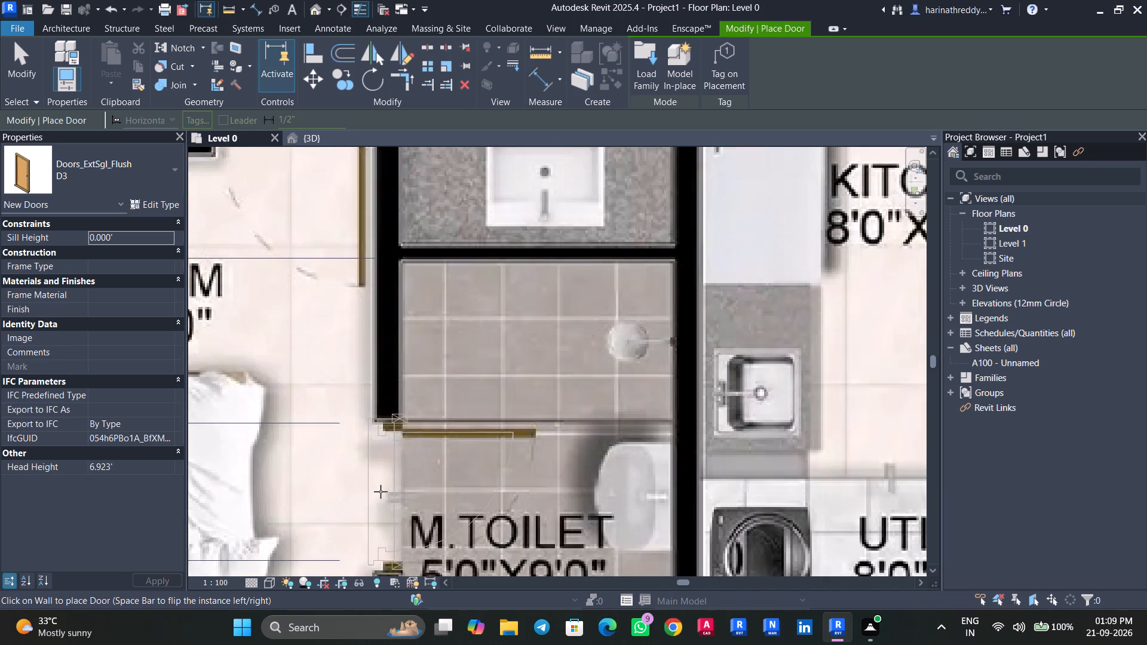
pyautogui.moveTo(381, 492); pyautogui.dragTo(375, 469, button='middle')
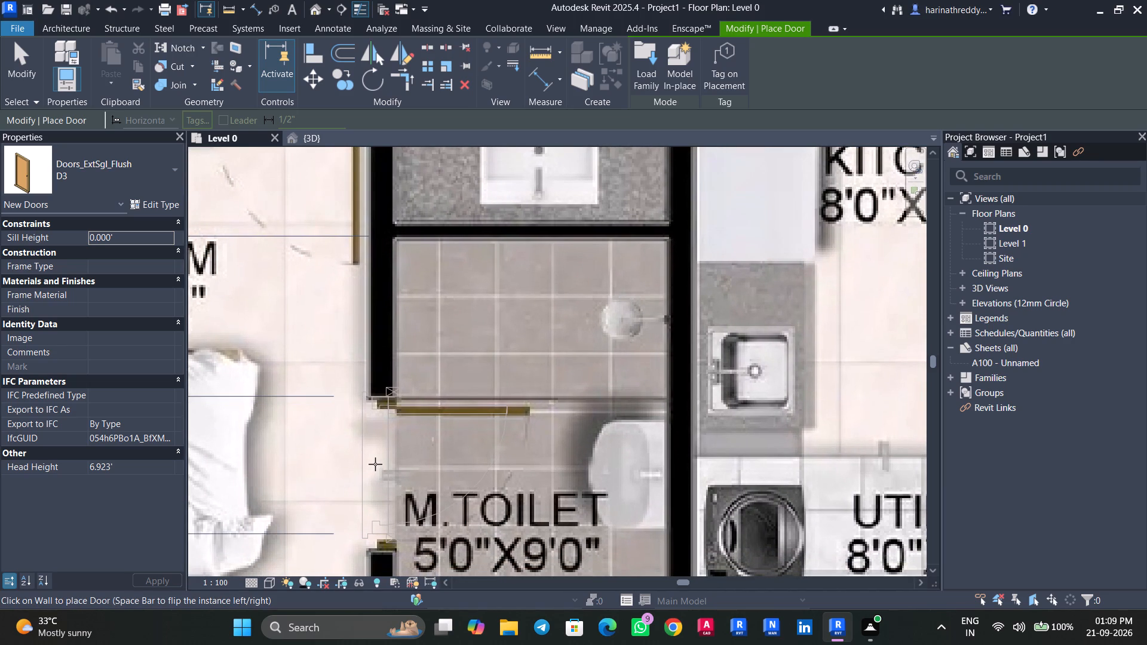
pyautogui.click(376, 472)
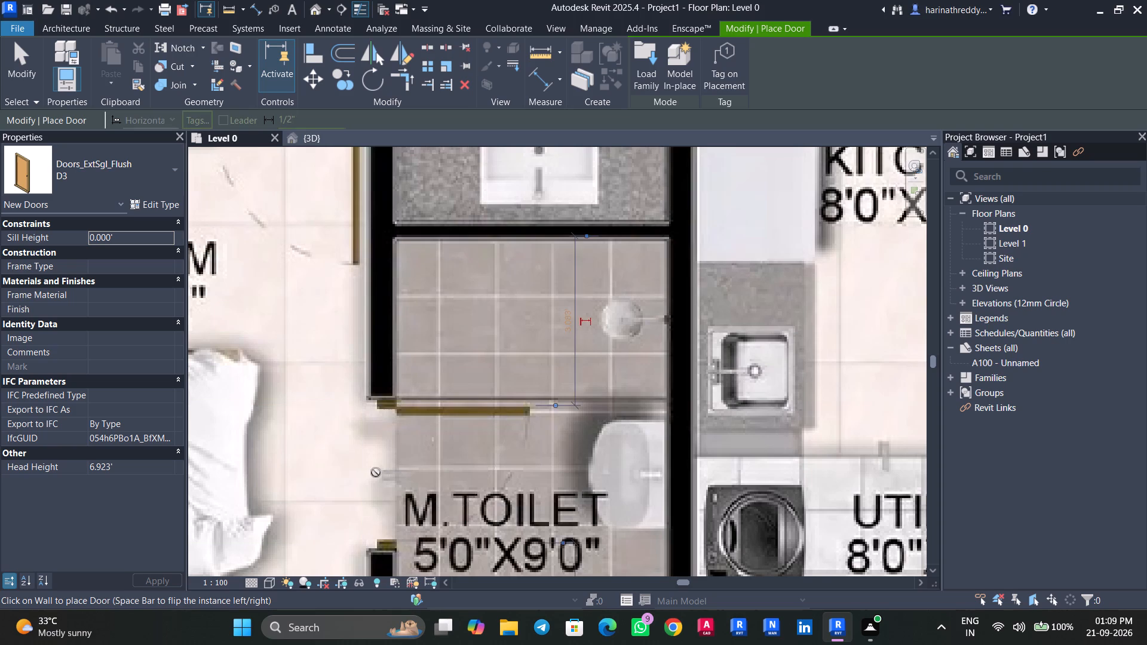
# Place a D3 door in the Toilet 01 opening off Bedroom 01 of the 1292 sft flat, flipped to match the plan image.
pyautogui.scroll(-7, 376, 472)
pyautogui.moveTo(376, 472); pyautogui.dragTo(415, 618, button='middle')
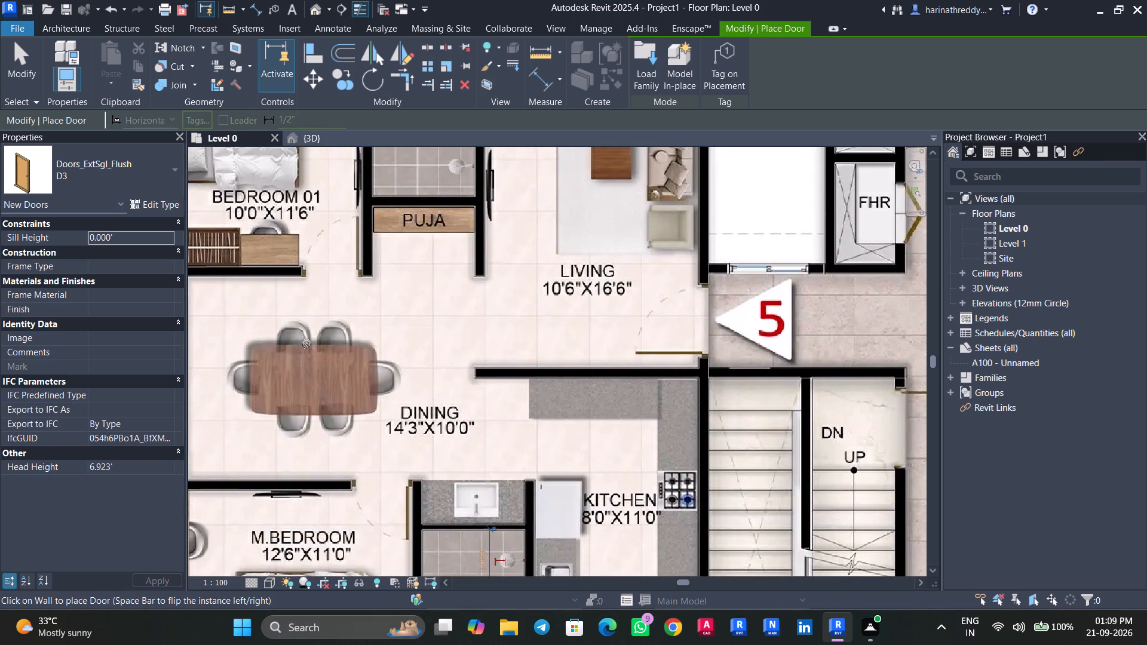
pyautogui.scroll(-4, 306, 340)
pyautogui.moveTo(308, 348); pyautogui.dragTo(361, 535, button='middle')
pyautogui.scroll(4, 394, 419)
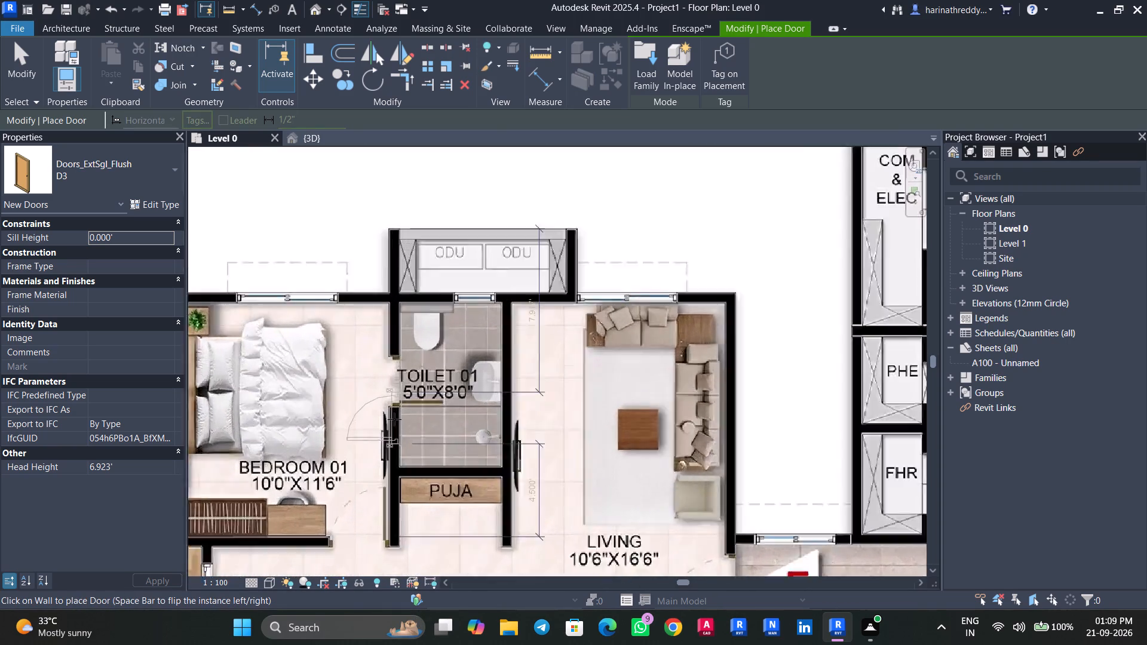
pyautogui.scroll(4, 394, 419)
pyautogui.scroll(2, 411, 368)
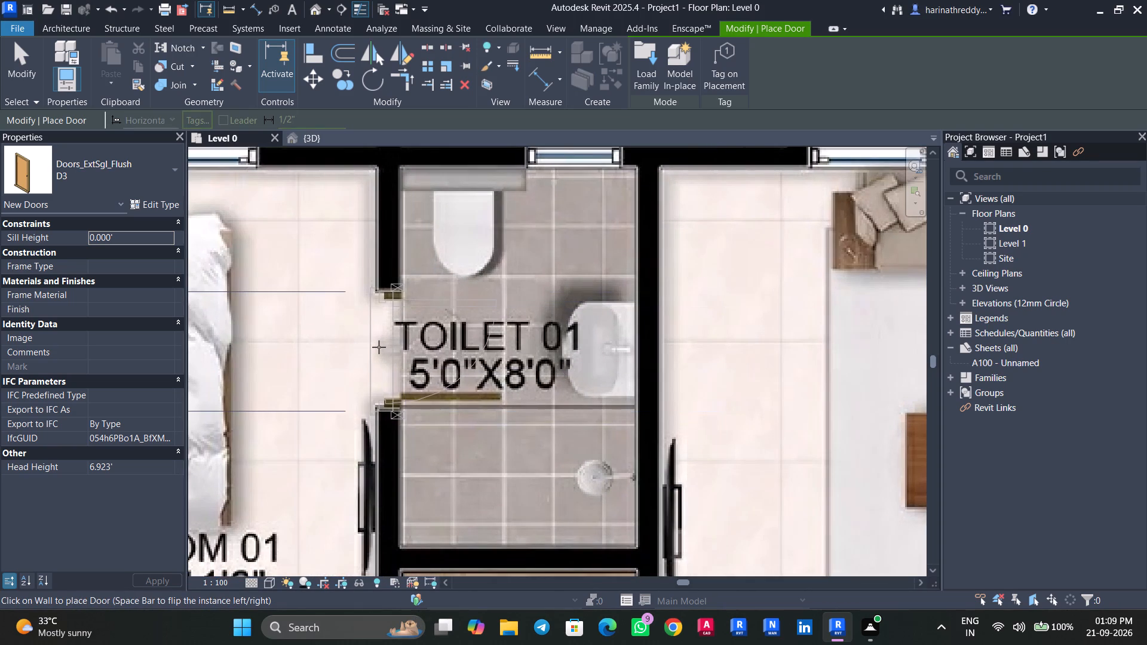
pyautogui.scroll(4, 379, 347)
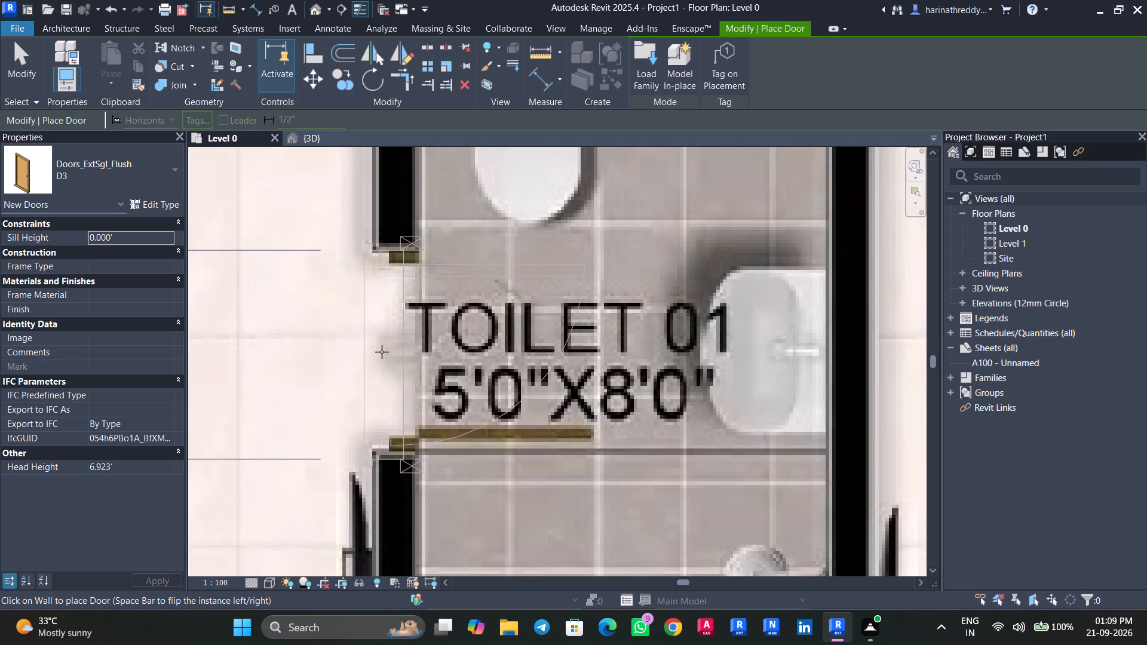
pyautogui.press('space')
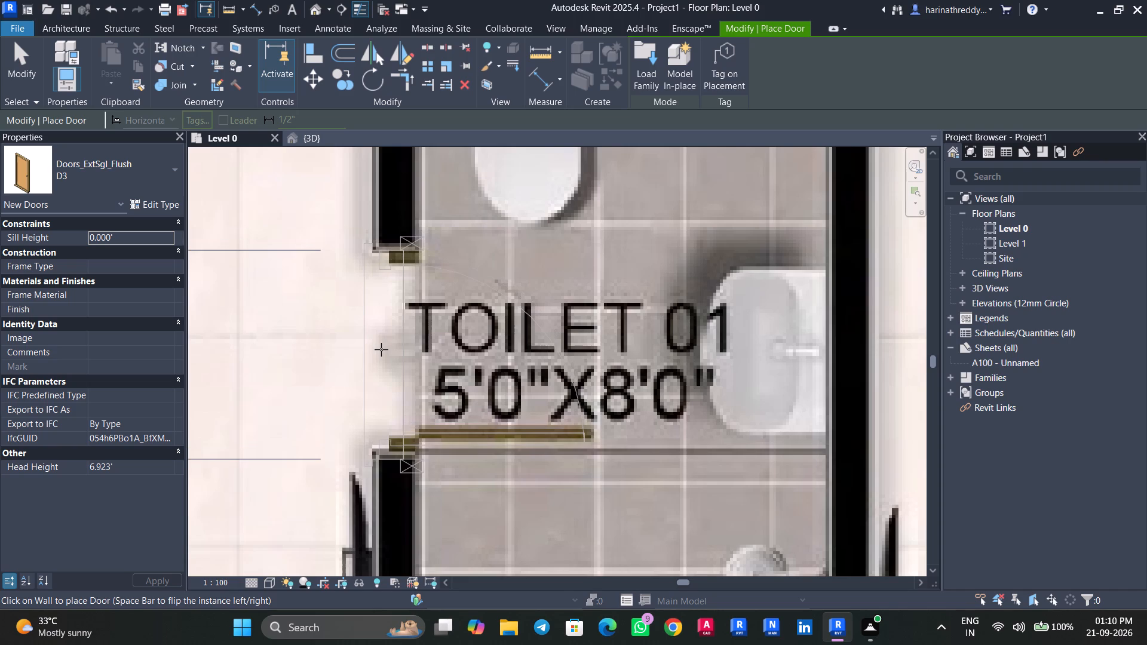
pyautogui.click(381, 349)
# Look over the 1292, 1297, 1819 and 2090 sft flats for door openings that still need doors.
pyautogui.scroll(-13, 381, 349)
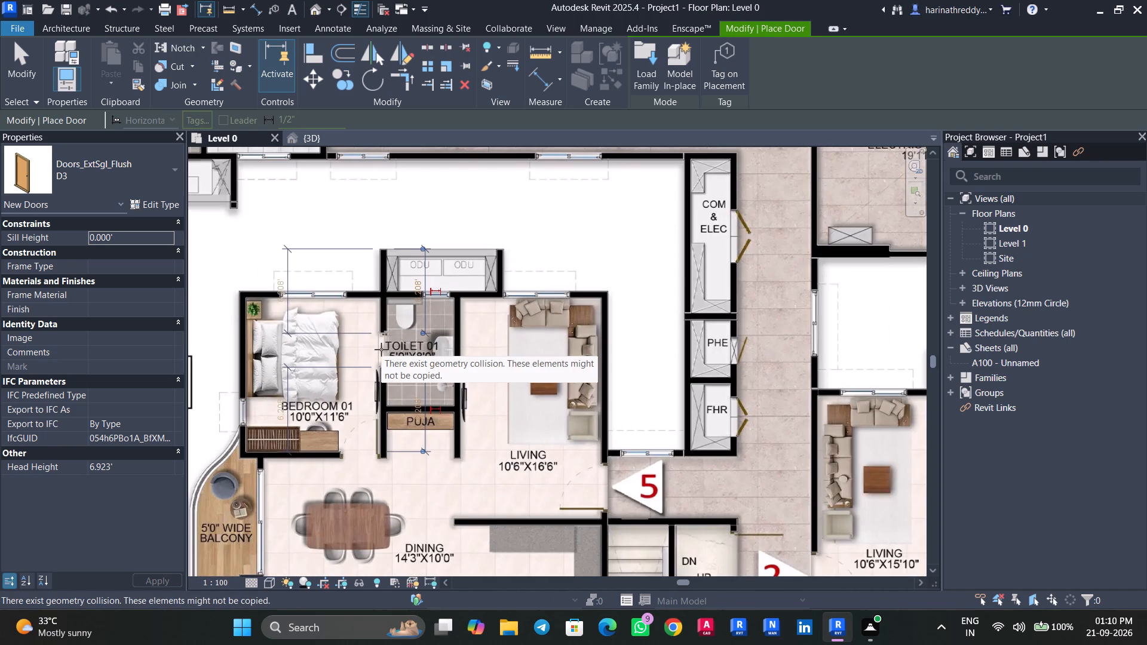
pyautogui.scroll(-2, 381, 349)
pyautogui.moveTo(381, 349); pyautogui.dragTo(388, 328, button='middle')
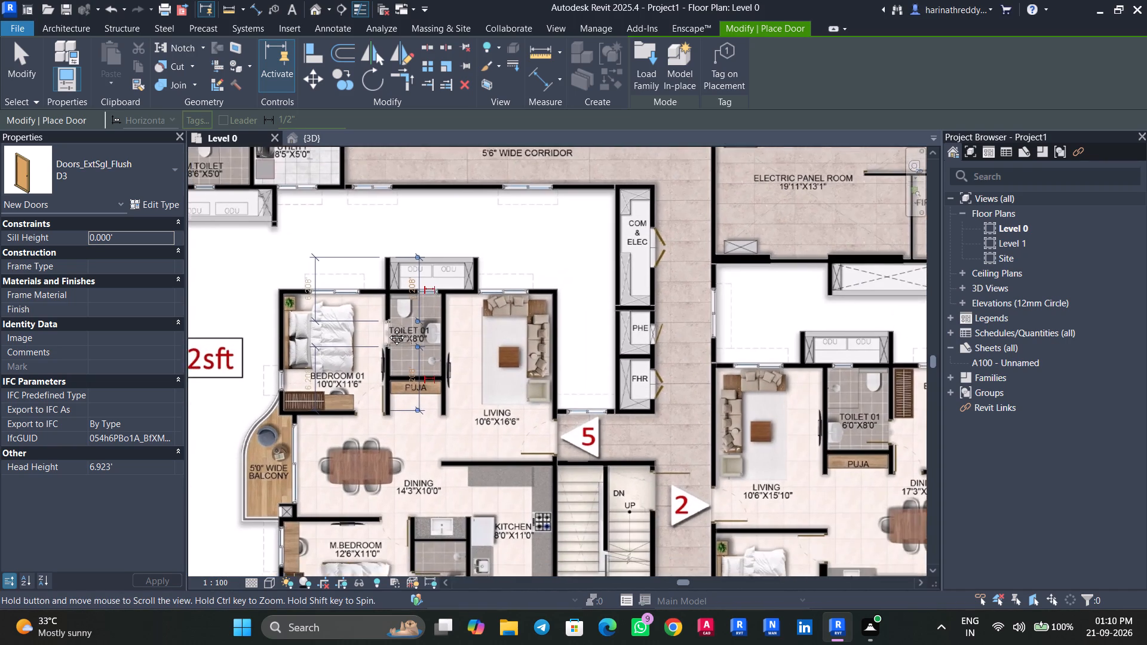
pyautogui.moveTo(388, 328); pyautogui.dragTo(426, 188, button='middle')
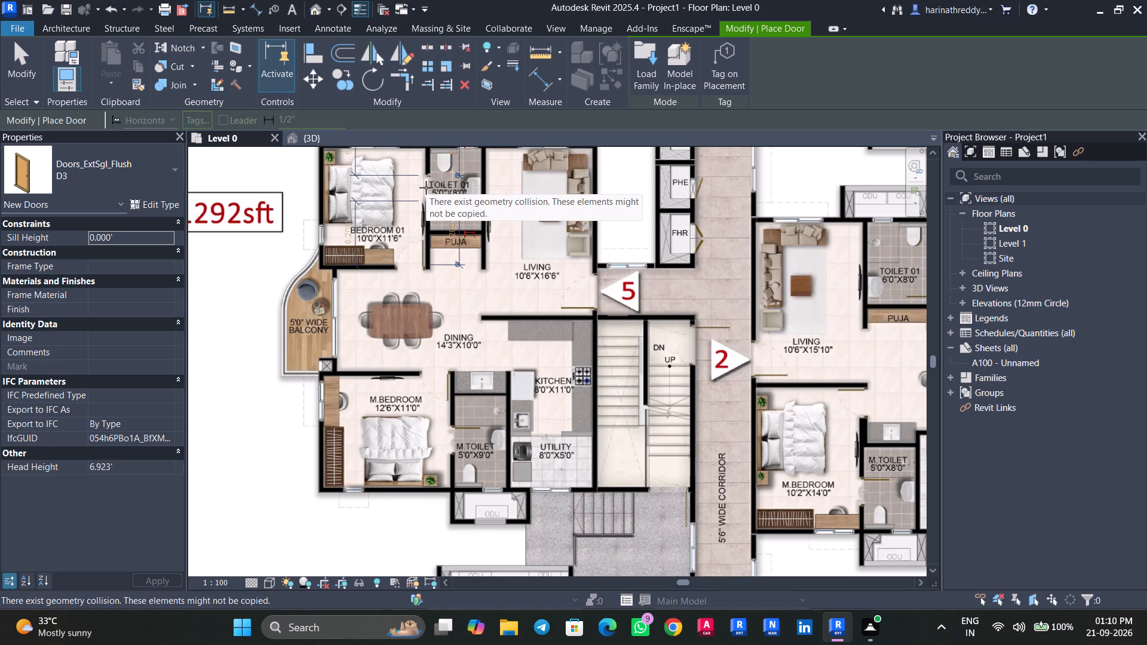
pyautogui.press('Escape')
pyautogui.scroll(-3, 520, 226)
pyautogui.moveTo(520, 226); pyautogui.dragTo(394, 254, button='middle')
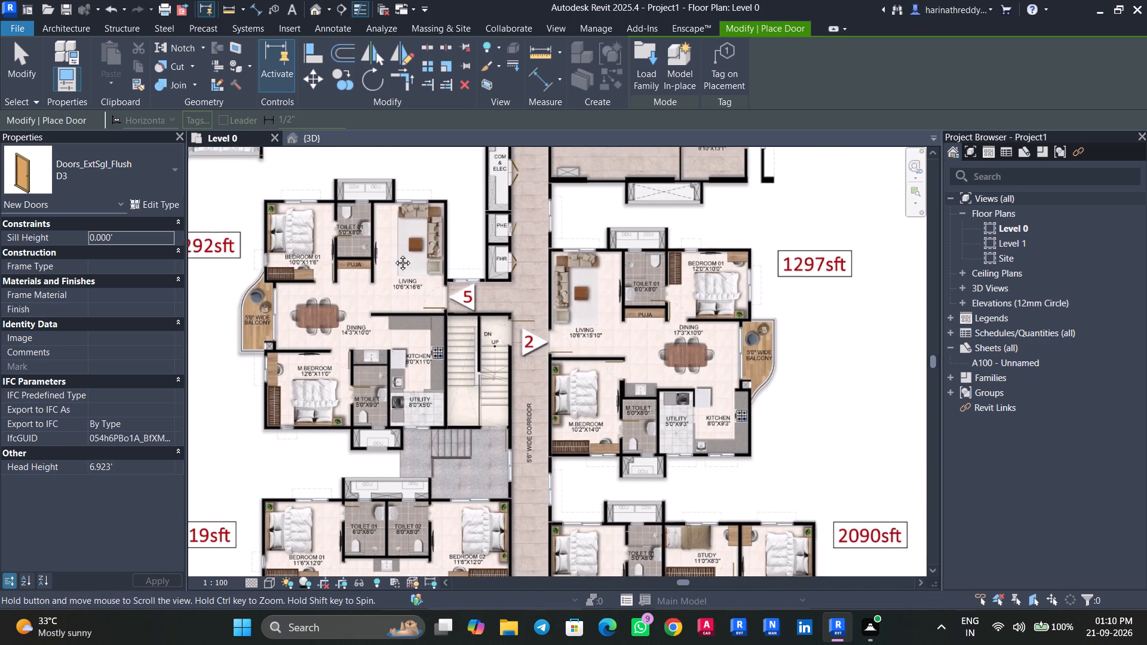
pyautogui.moveTo(394, 254); pyautogui.dragTo(436, 156, button='middle')
pyautogui.scroll(-1, 560, 213)
pyautogui.moveTo(572, 240); pyautogui.dragTo(438, 121, button='middle')
pyautogui.moveTo(439, 121); pyautogui.dragTo(446, 242, button='middle')
pyautogui.scroll(1, 446, 243)
pyautogui.moveTo(446, 243); pyautogui.dragTo(436, 318, button='middle')
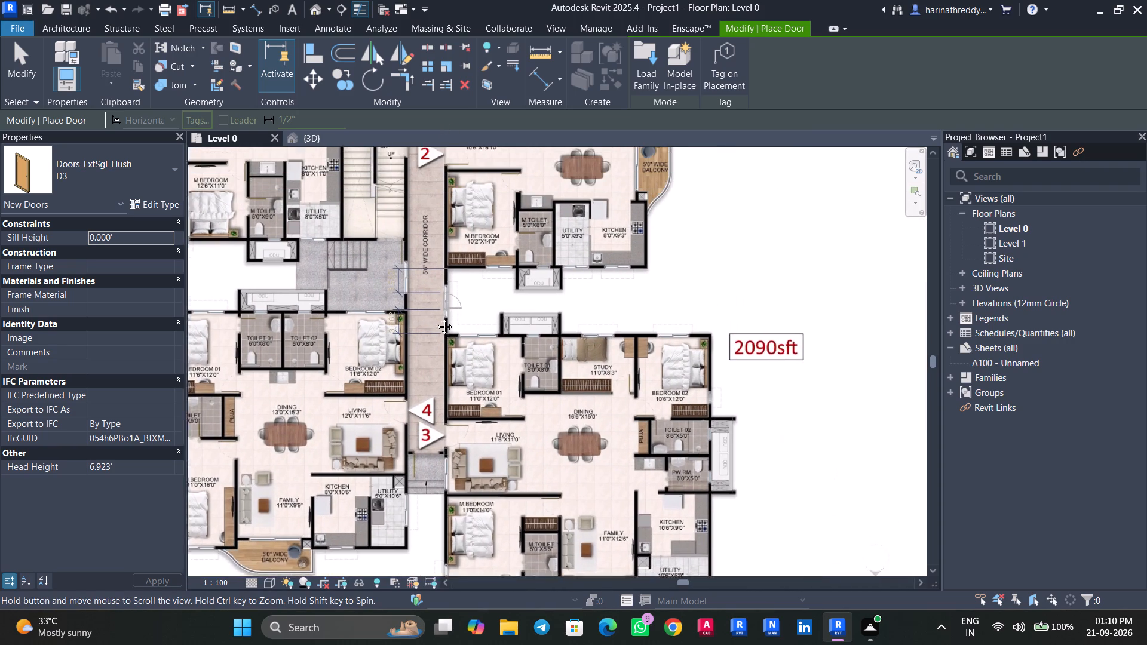
pyautogui.moveTo(436, 318); pyautogui.dragTo(398, 480, button='middle')
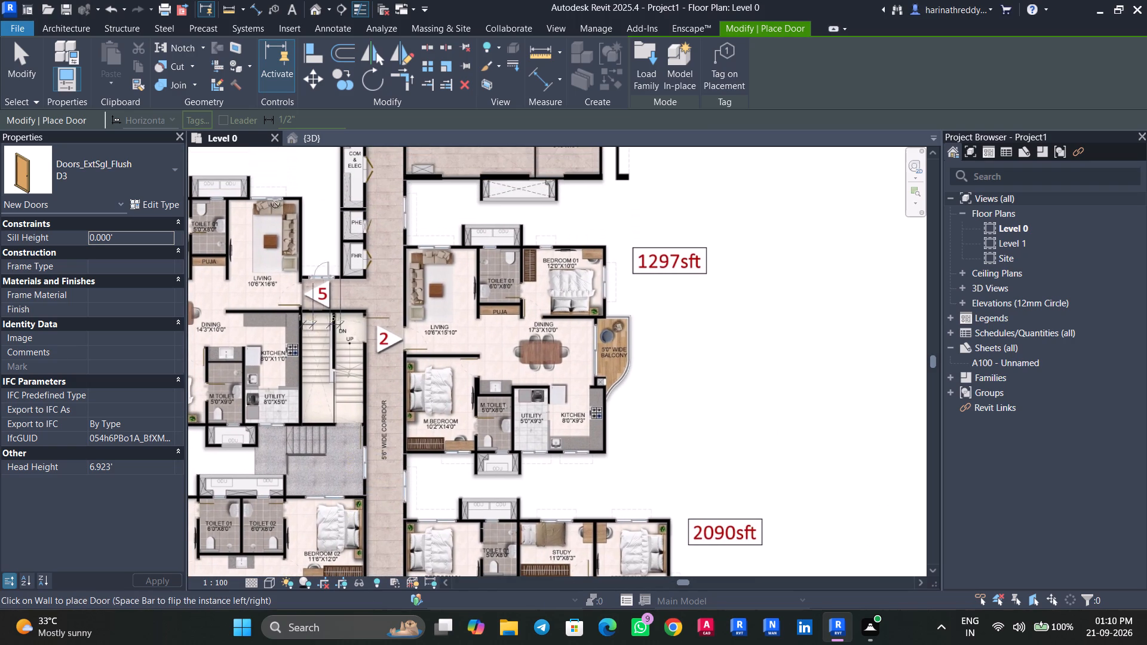
# Place a D1 door in the entrance 6 opening of the 1572 sft flat, flipped to match the plan image and swinging into the living area.
pyautogui.click(151, 171)
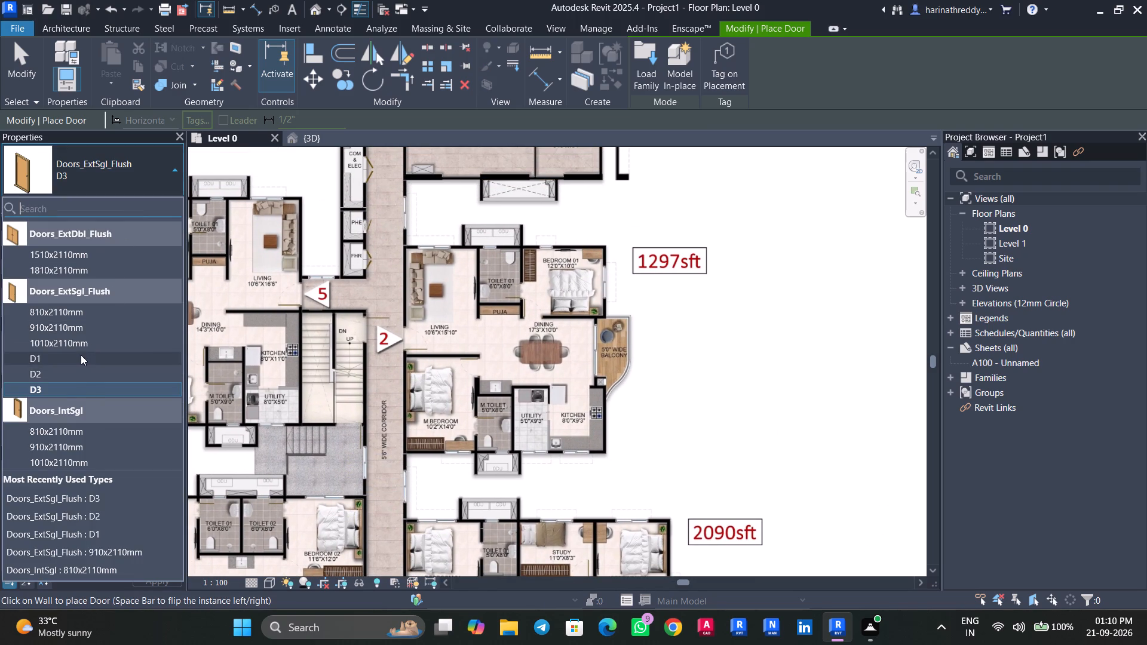
pyautogui.click(81, 355)
pyautogui.scroll(-7, 167, 352)
pyautogui.scroll(1, 239, 360)
pyautogui.scroll(-2, 246, 361)
pyautogui.moveTo(246, 363); pyautogui.dragTo(382, 350, button='middle')
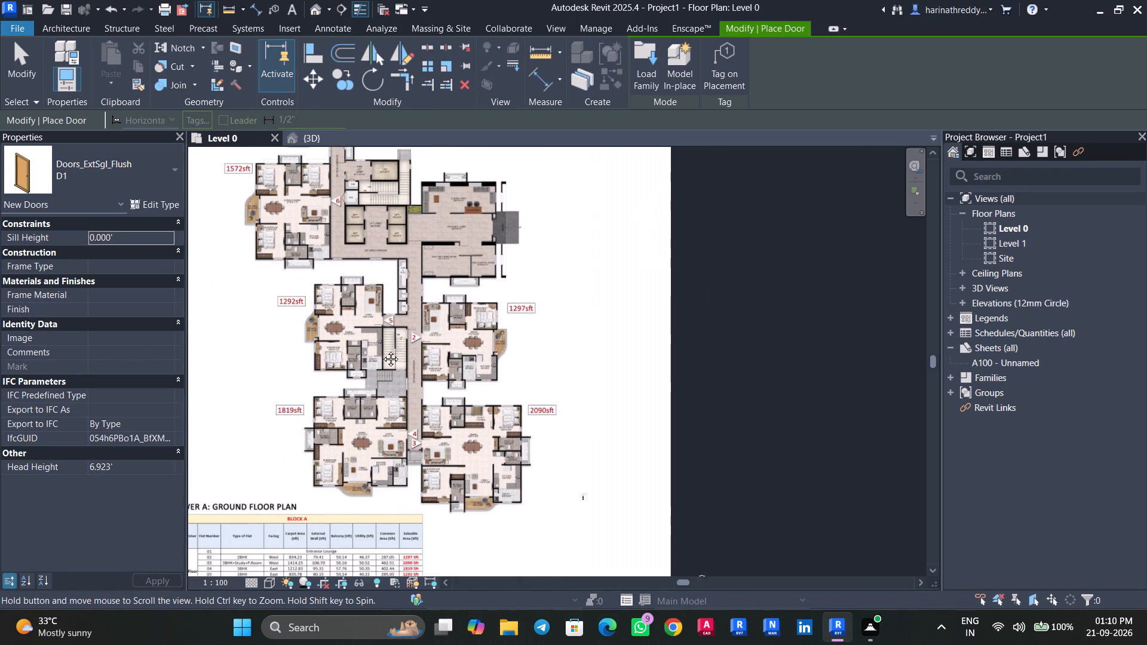
pyautogui.moveTo(382, 350); pyautogui.dragTo(378, 422, button='middle')
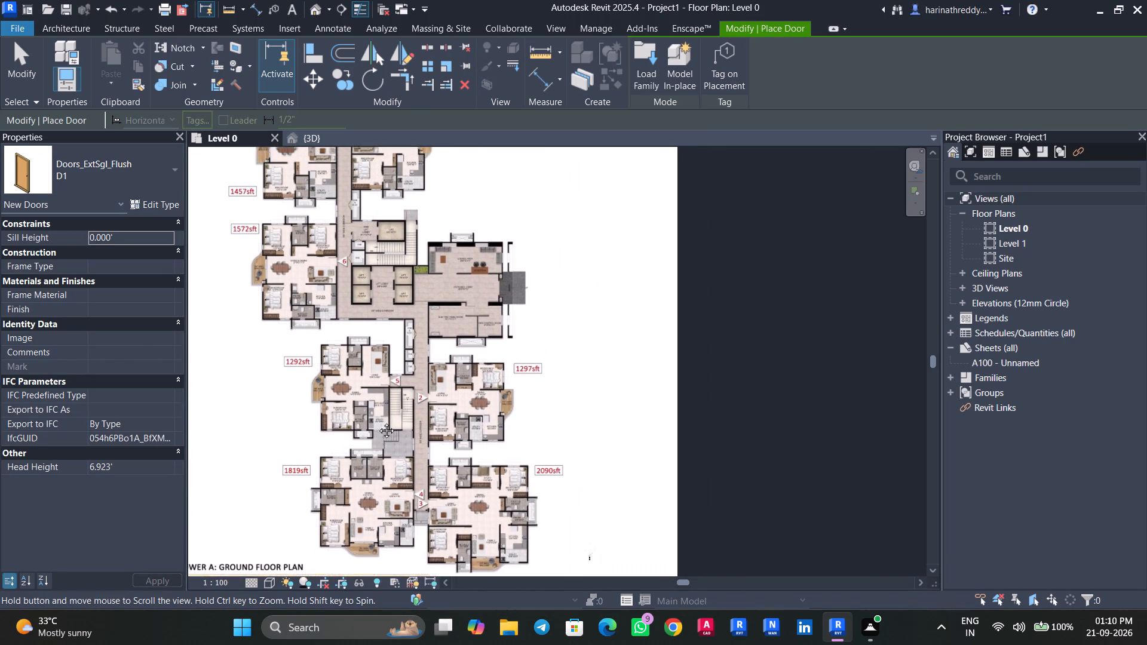
pyautogui.moveTo(378, 422); pyautogui.dragTo(423, 575, button='middle')
pyautogui.scroll(1, 423, 575)
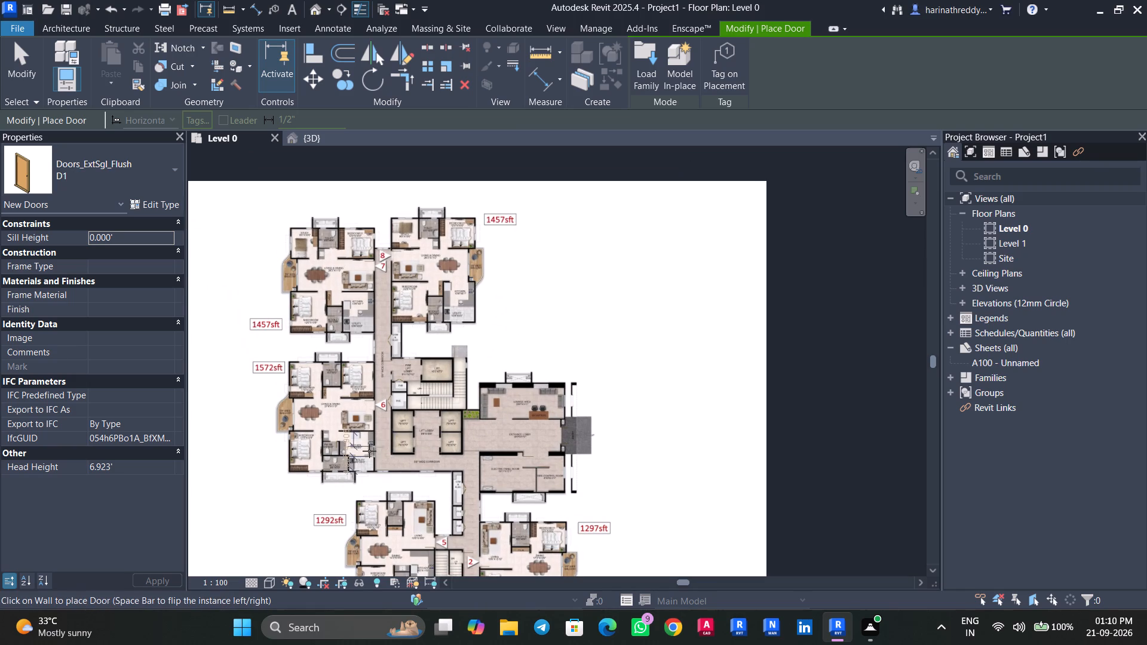
pyautogui.scroll(6, 367, 433)
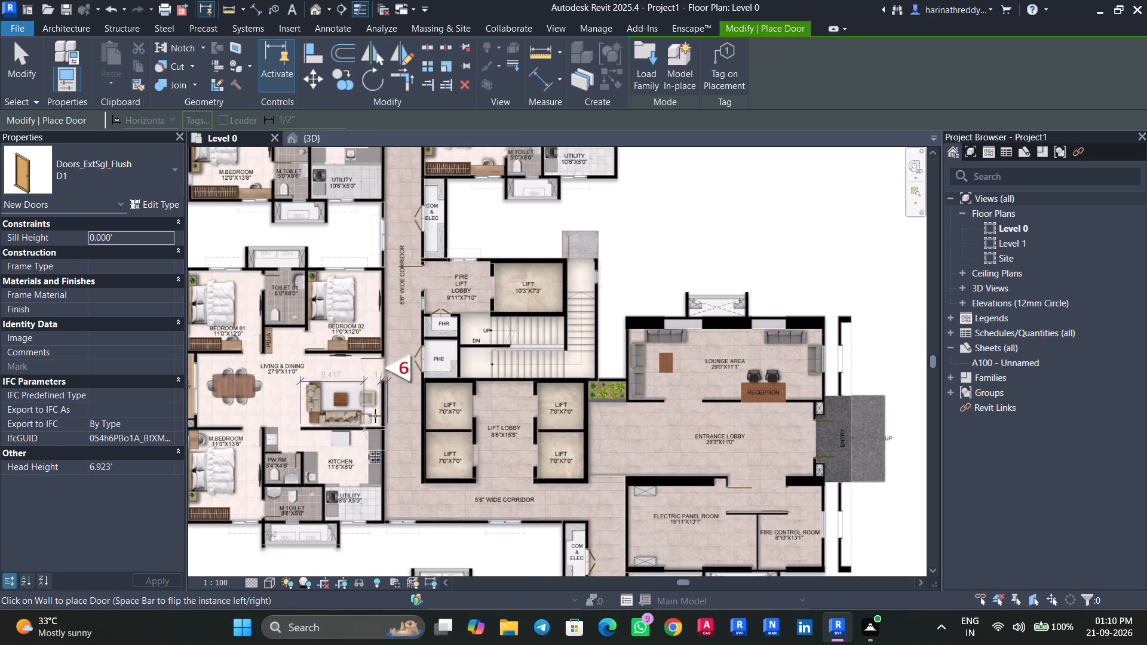
pyautogui.scroll(5, 377, 378)
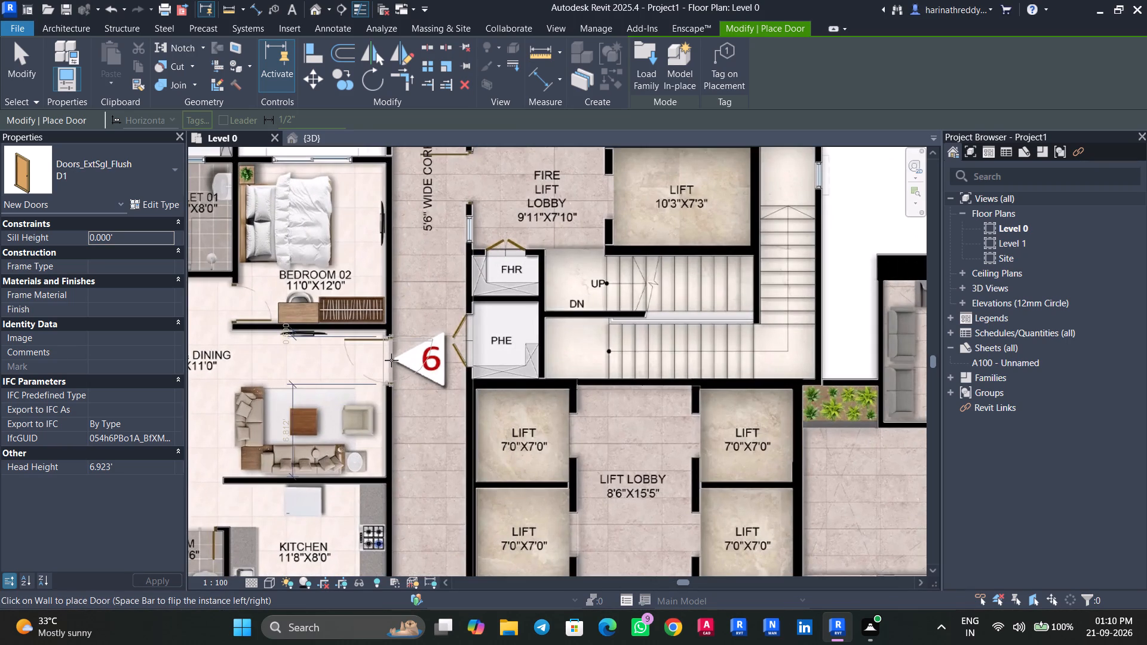
pyautogui.press('space')
pyautogui.scroll(2, 392, 361)
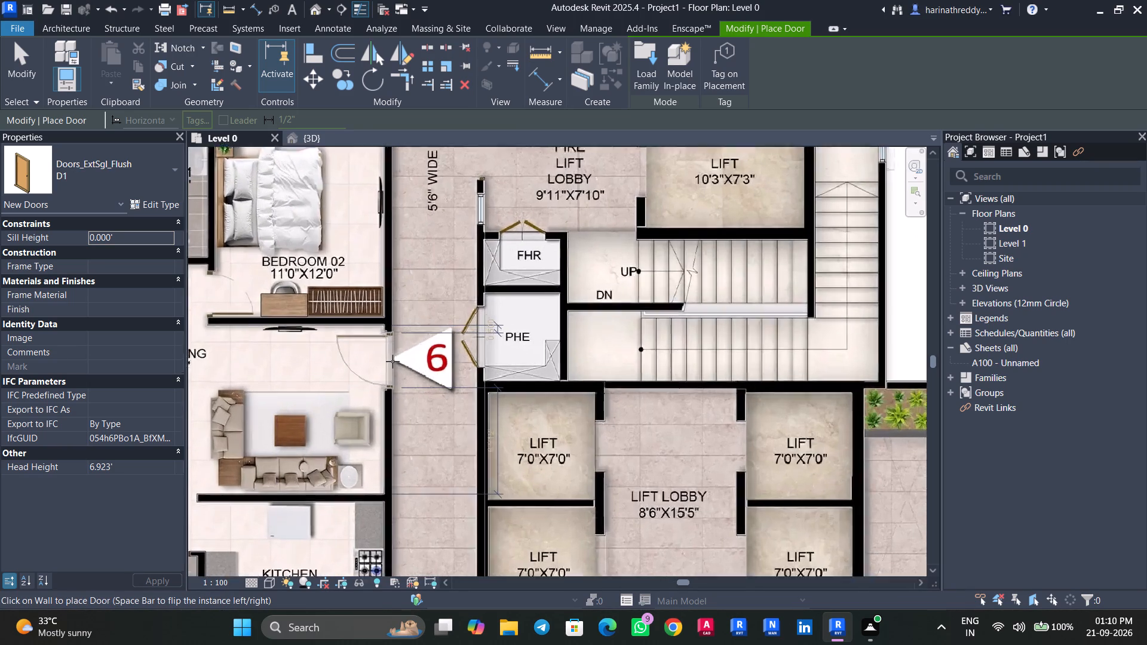
pyautogui.scroll(3, 392, 361)
pyautogui.click(392, 361)
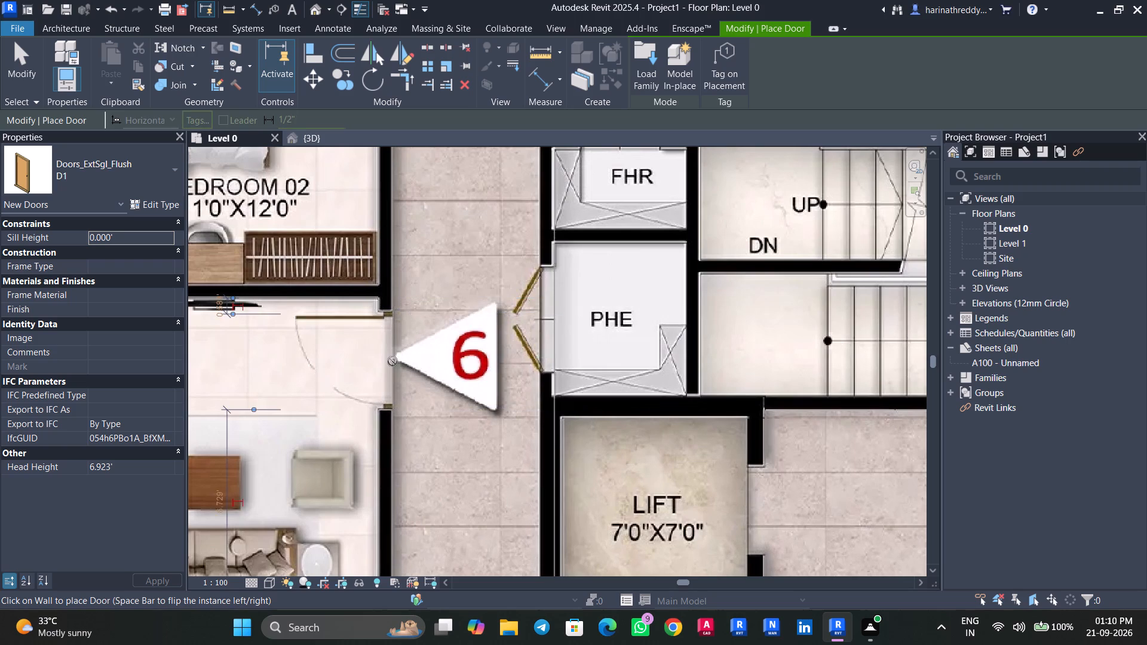
# Place a D2 door in the M.Bedroom opening off the living and dining area of the 1572 sft flat, swinging into the bedroom.
pyautogui.scroll(-5, 392, 361)
pyautogui.moveTo(392, 361); pyautogui.dragTo(591, 383, button='middle')
pyautogui.scroll(-1, 591, 383)
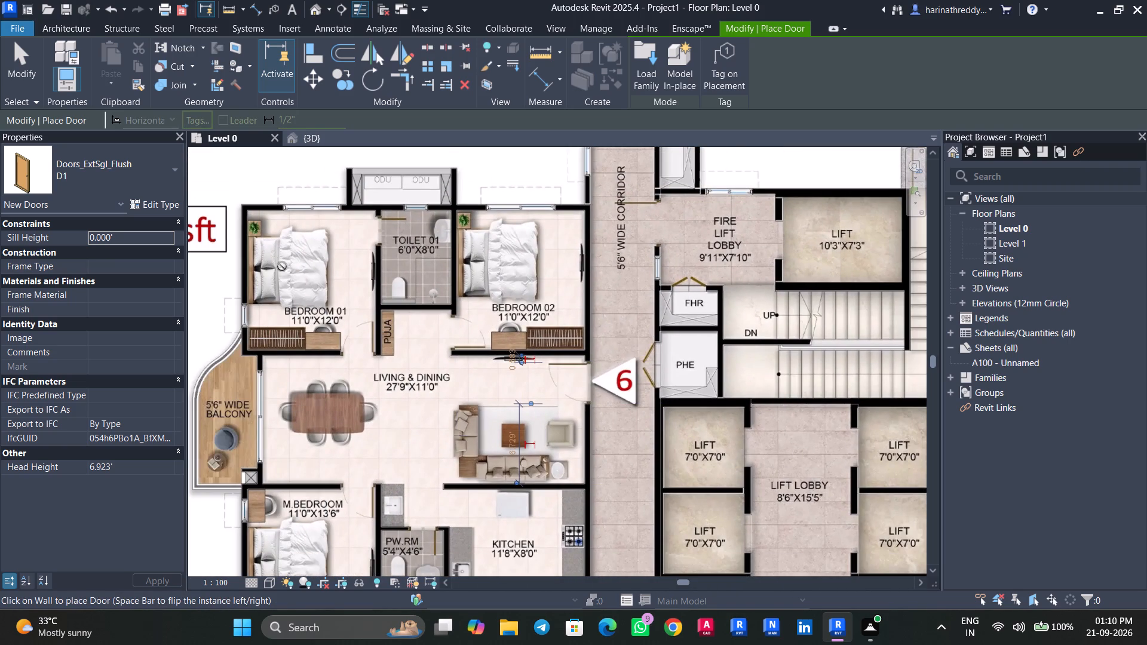
pyautogui.click(175, 180)
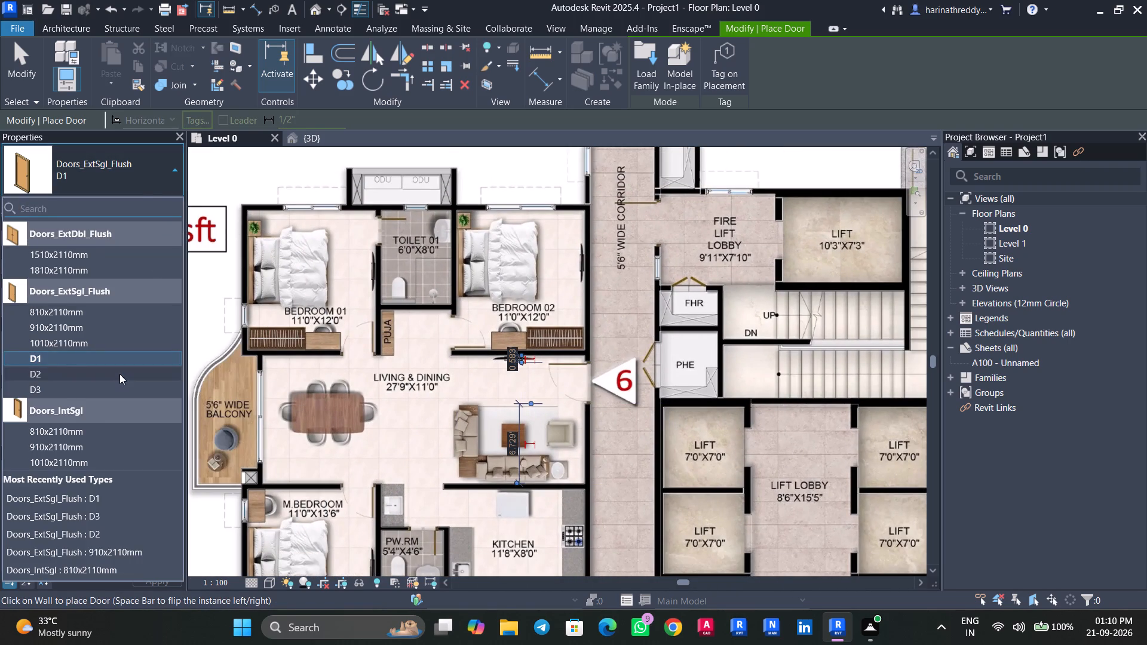
pyautogui.click(119, 374)
pyautogui.scroll(6, 360, 490)
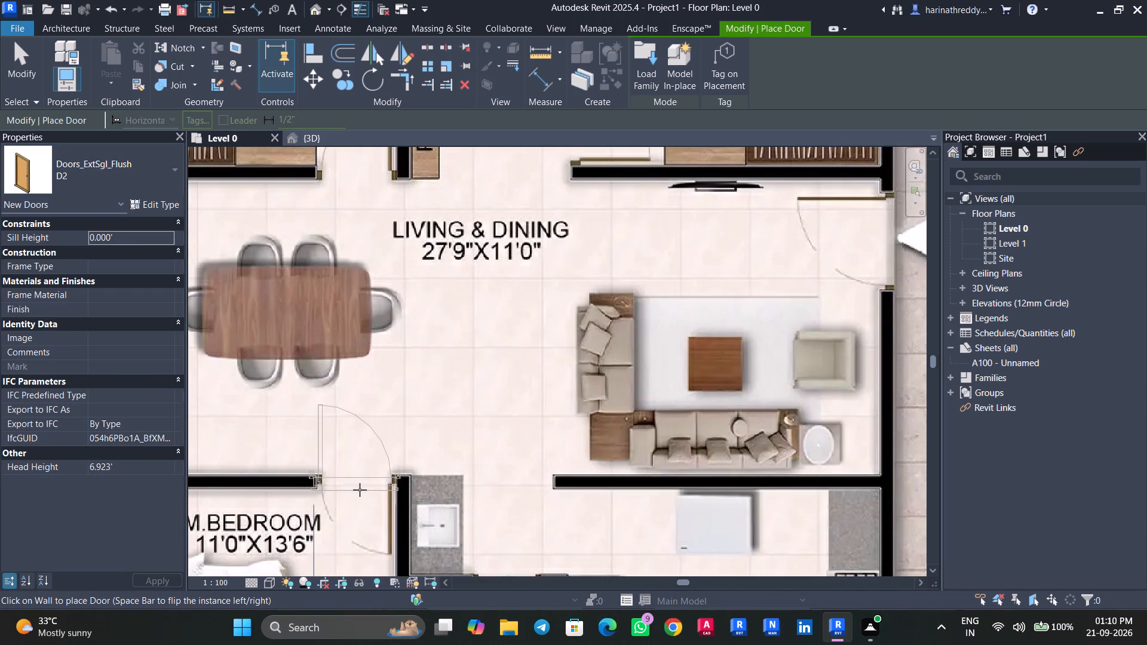
pyautogui.moveTo(360, 490); pyautogui.dragTo(359, 390, button='middle')
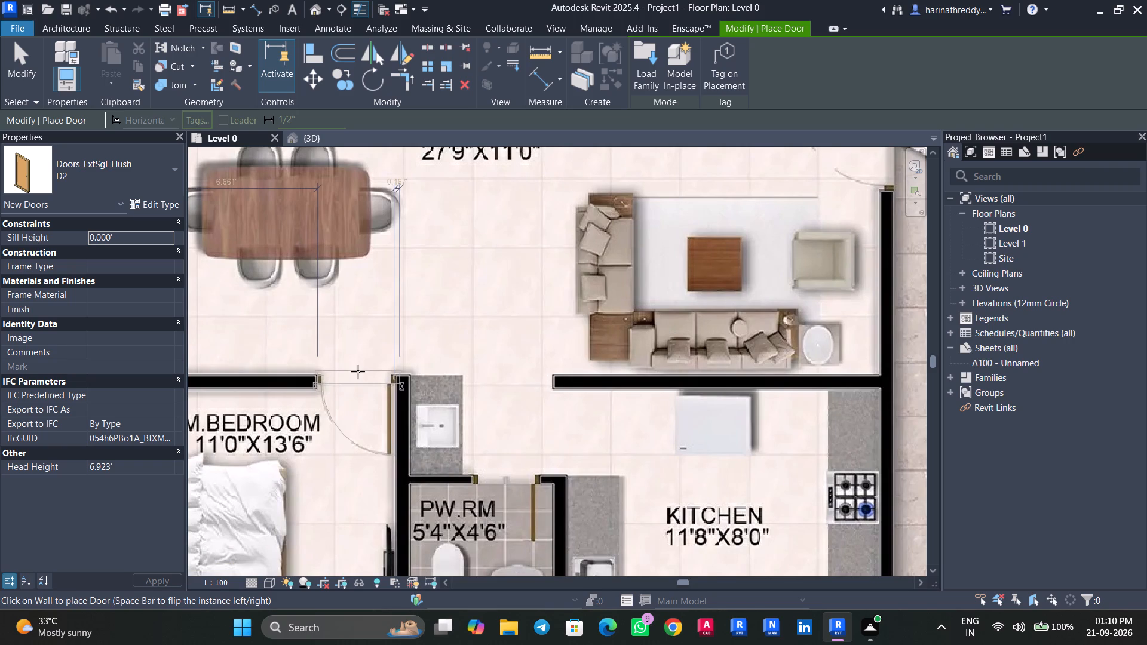
pyautogui.click(358, 372)
# Place a D2 door in the Bedroom 01 opening of the 1572 sft flat, flipped to match the plan image and swinging into the bedroom.
pyautogui.scroll(-3, 358, 372)
pyautogui.moveTo(358, 372); pyautogui.dragTo(363, 477, button='middle')
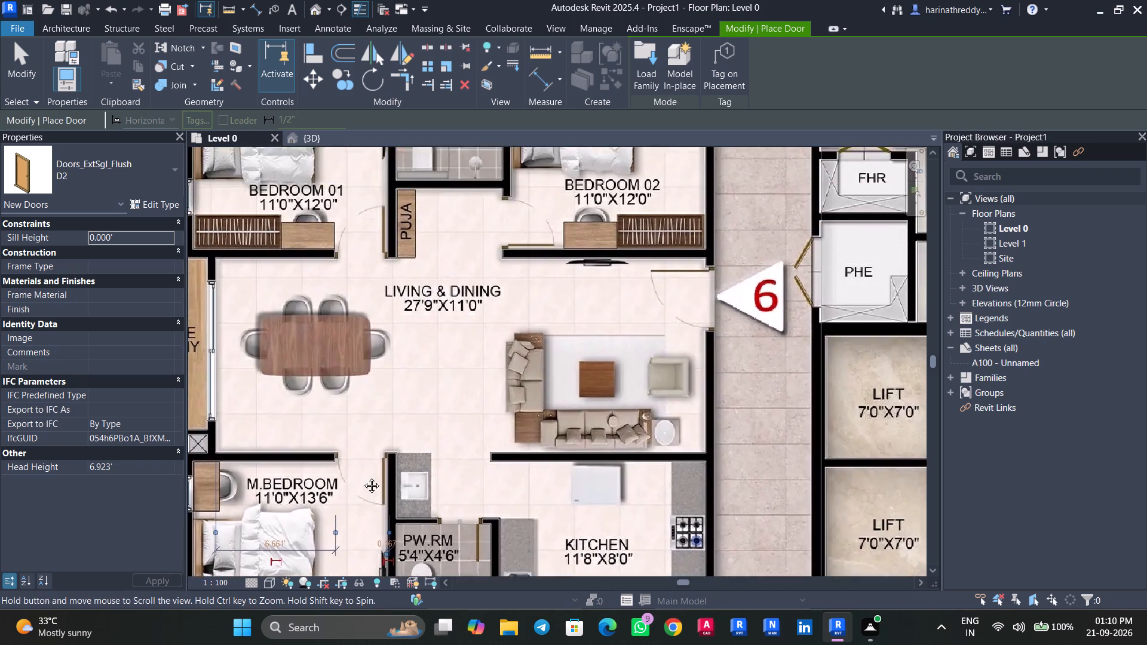
pyautogui.moveTo(363, 477); pyautogui.dragTo(366, 560, button='middle')
pyautogui.scroll(1, 366, 560)
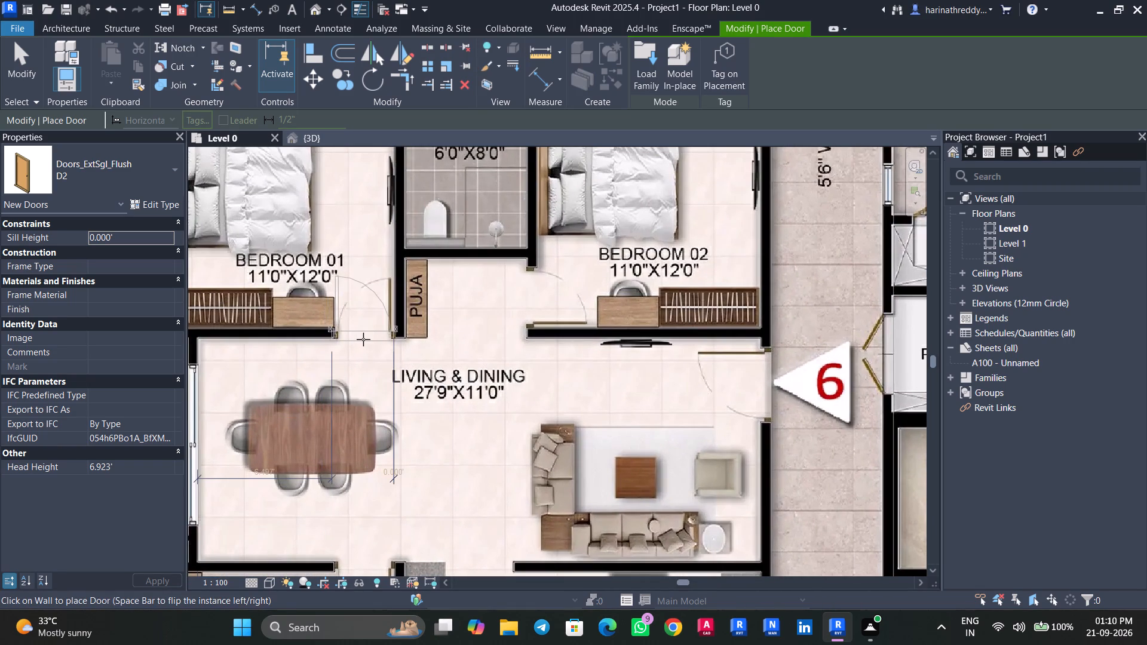
pyautogui.press('space')
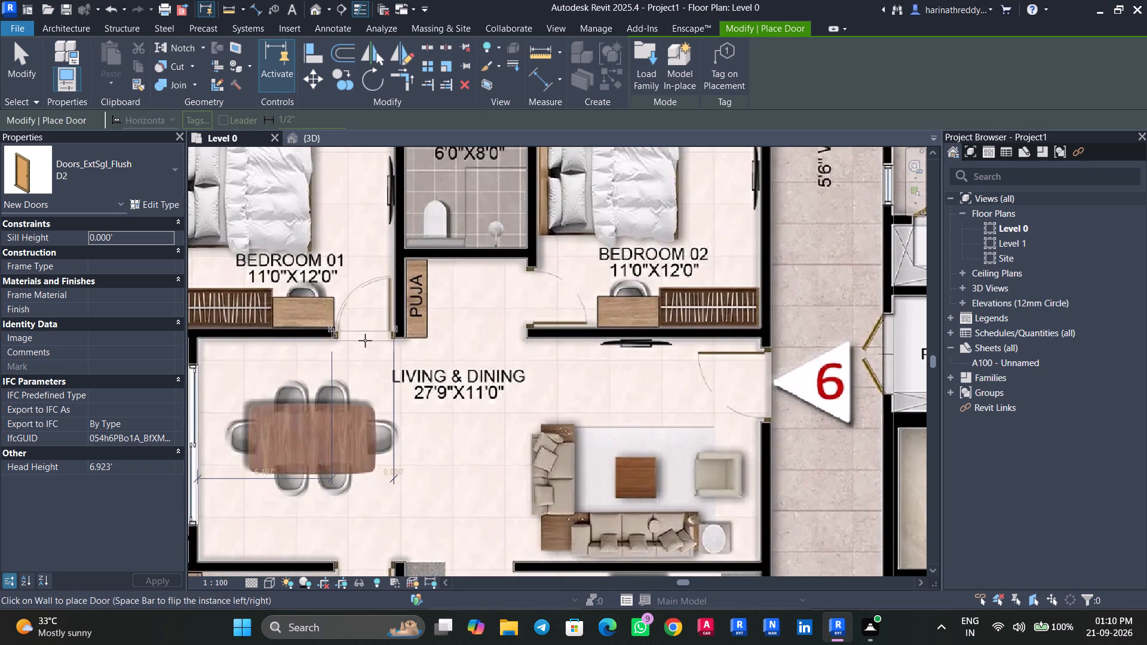
pyautogui.click(365, 340)
# Place a D2 door in the Bedroom 02 opening opposite the puja of the 1572 sft flat, swinging into the bedroom.
pyautogui.scroll(-2, 365, 340)
pyautogui.moveTo(365, 341); pyautogui.dragTo(322, 416, button='middle')
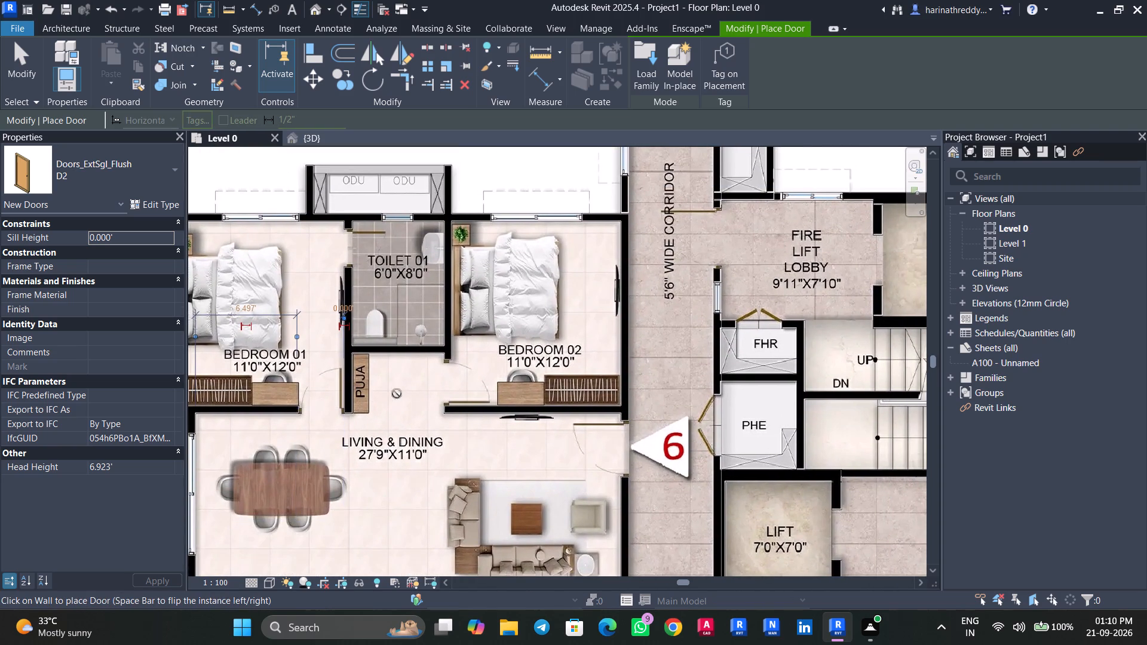
pyautogui.scroll(3, 441, 387)
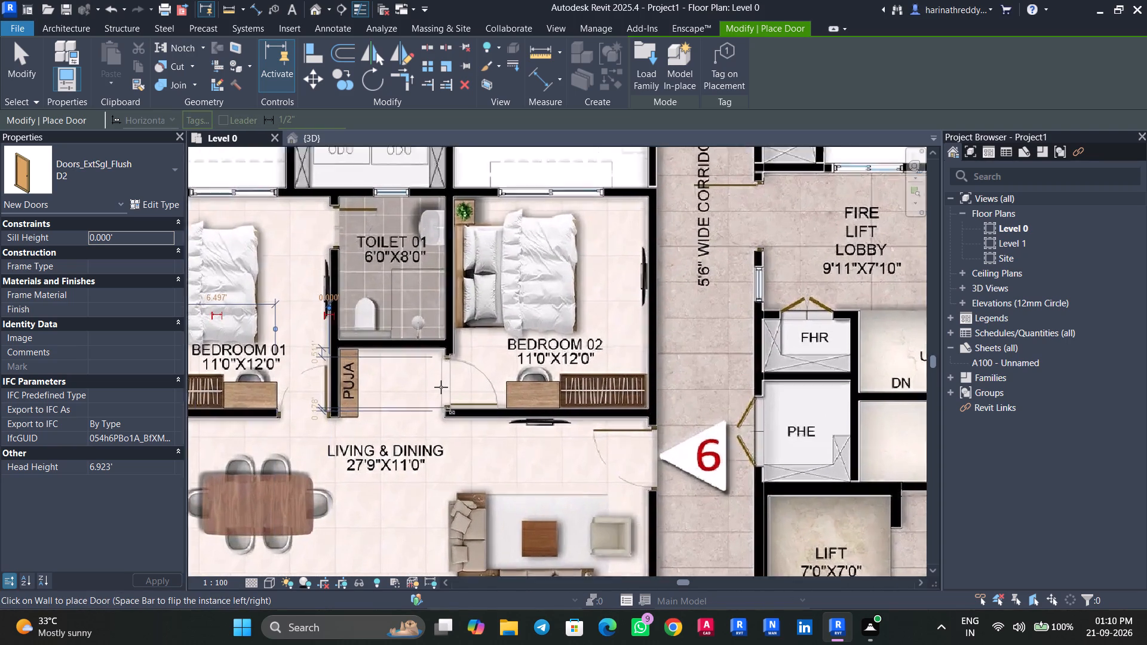
pyautogui.scroll(4, 441, 387)
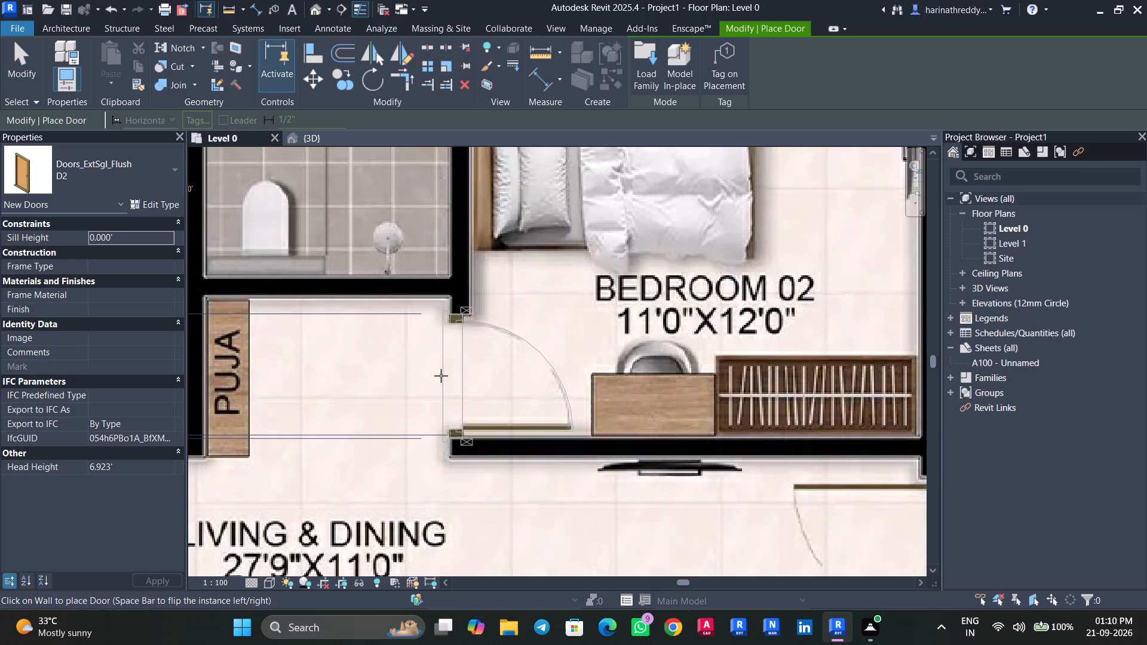
pyautogui.click(441, 376)
# Place a D3 door in the Toilet 01 opening off Bedroom 01 of the 1572 sft flat, swinging into the toilet.
pyautogui.scroll(-6, 441, 376)
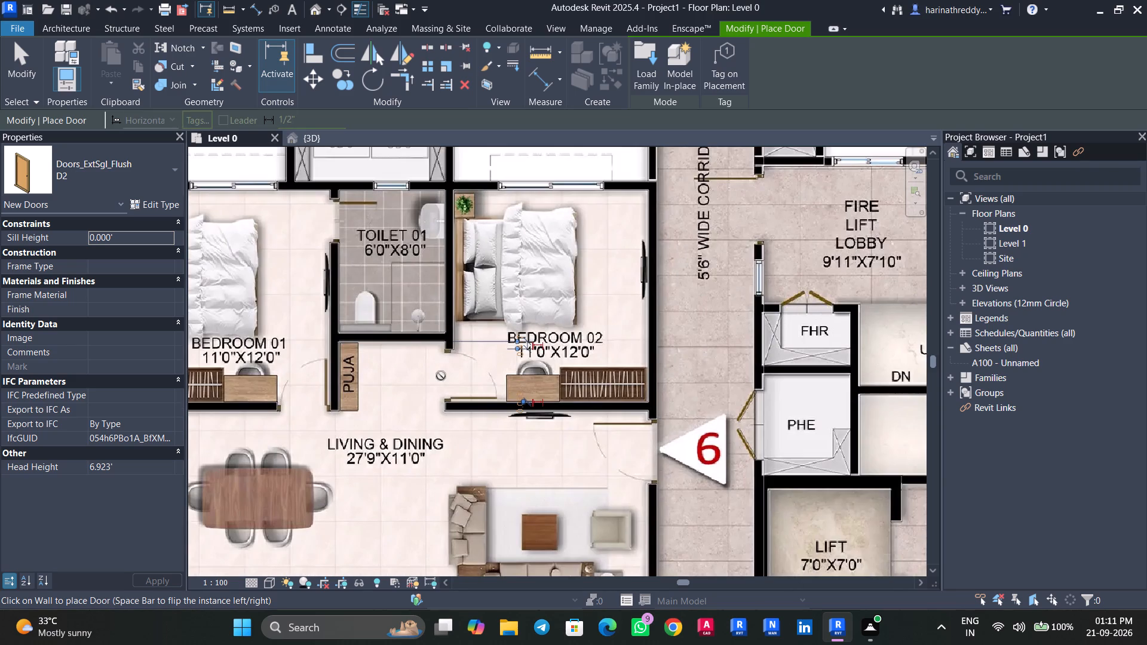
pyautogui.moveTo(441, 376); pyautogui.dragTo(630, 525, button='middle')
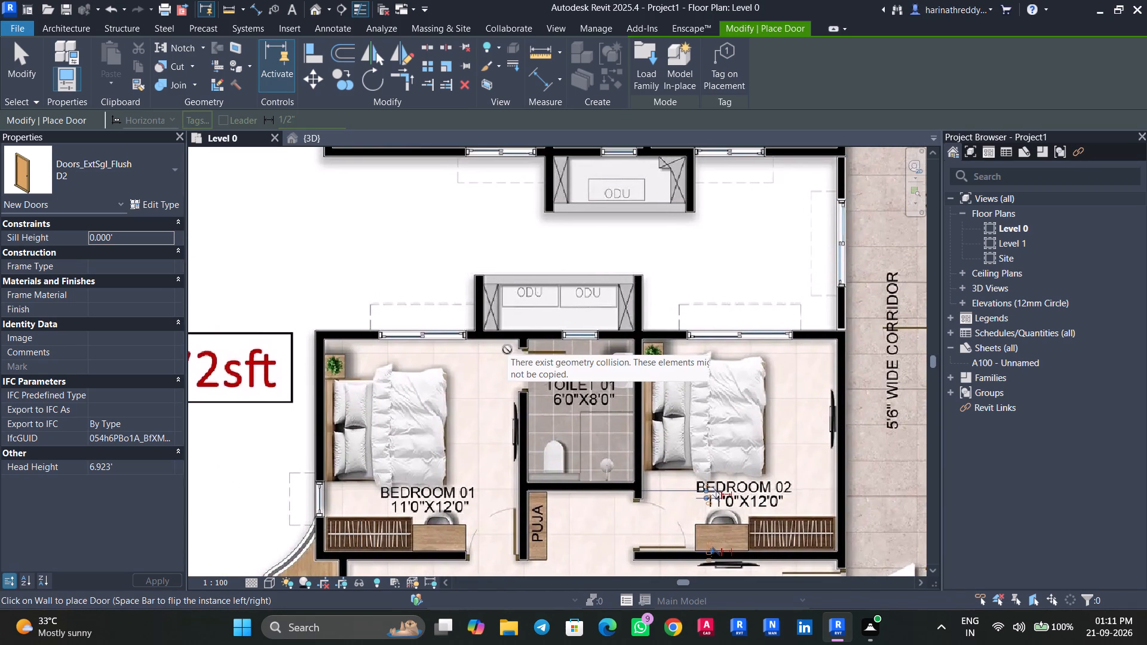
pyautogui.click(162, 184)
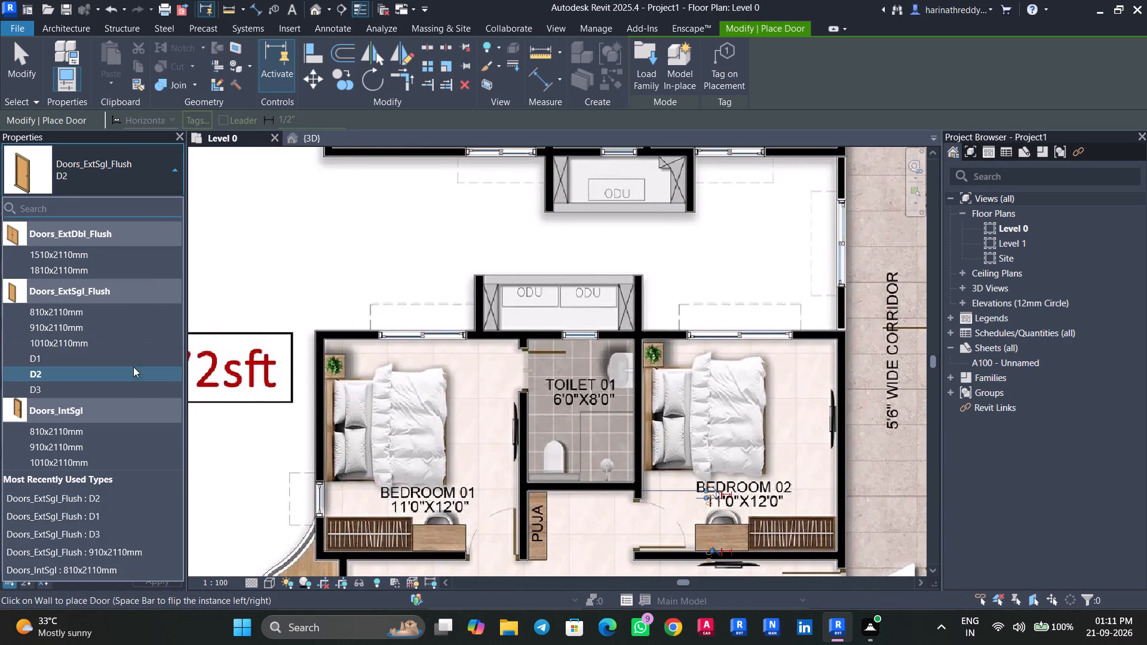
pyautogui.click(133, 391)
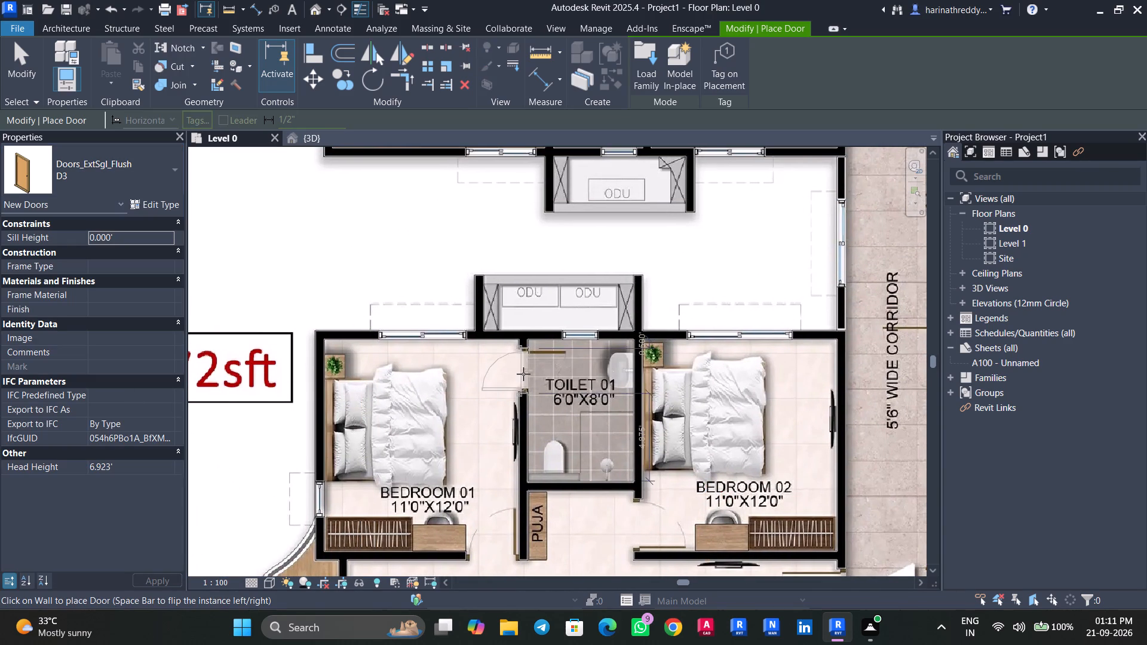
pyautogui.scroll(4, 525, 374)
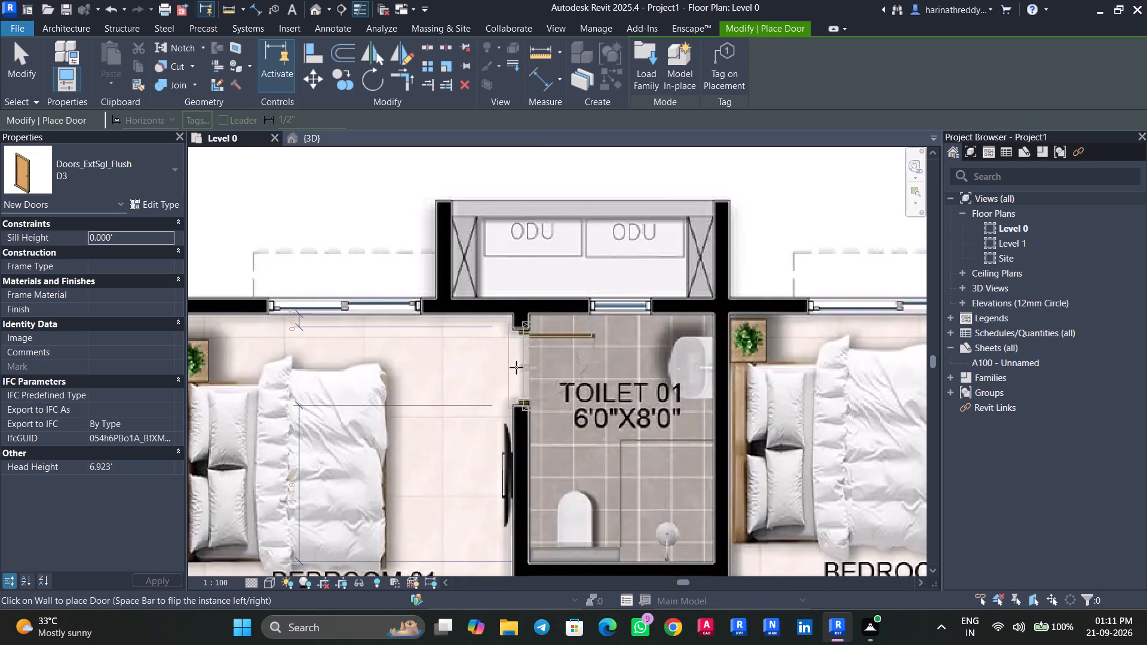
pyautogui.click(516, 367)
# Place a D3 door in the PW.RM opening beside the kitchen of the 1572 sft flat, swinging into the powder room.
pyautogui.scroll(-8, 516, 367)
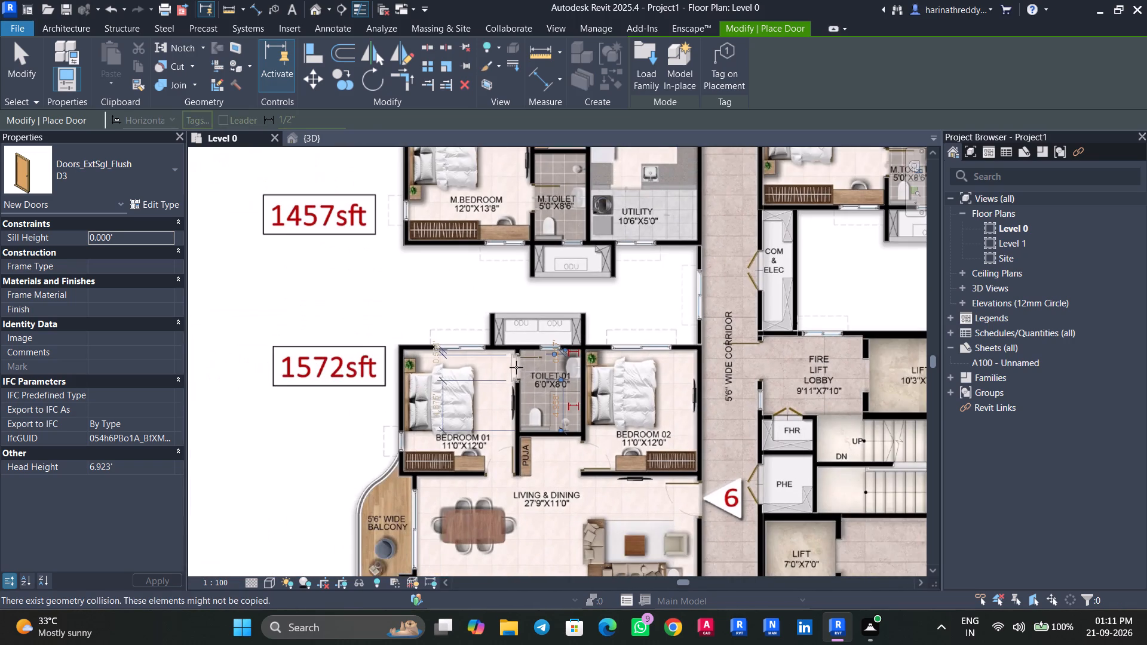
pyautogui.moveTo(516, 367); pyautogui.dragTo(517, 162, button='middle')
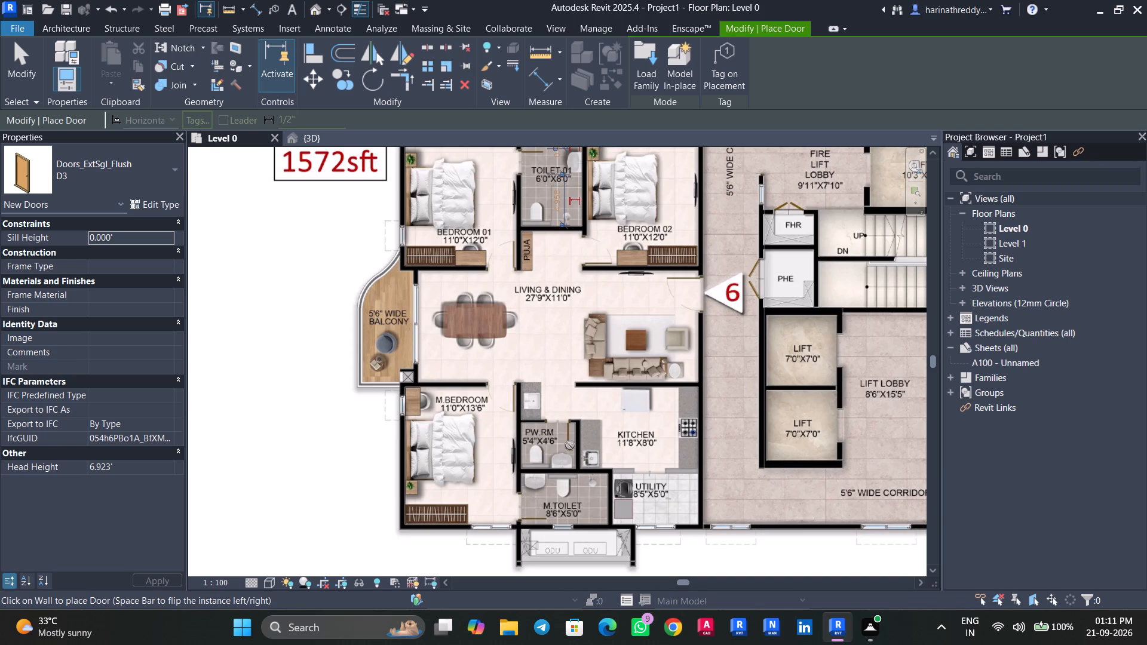
pyautogui.scroll(8, 570, 444)
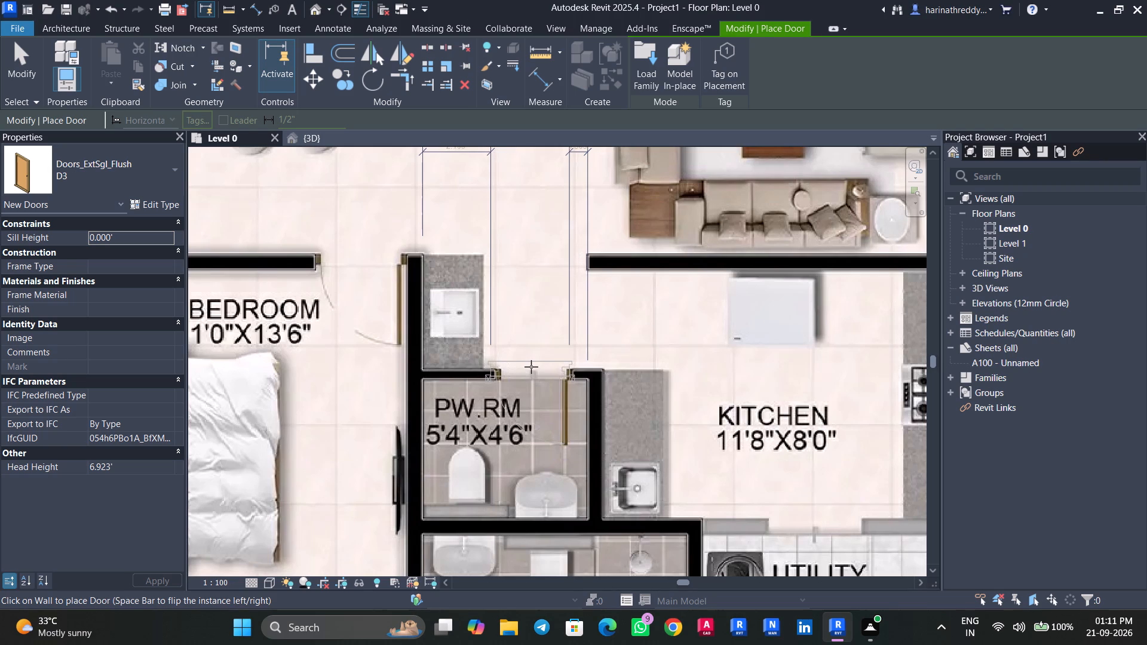
pyautogui.scroll(9, 531, 367)
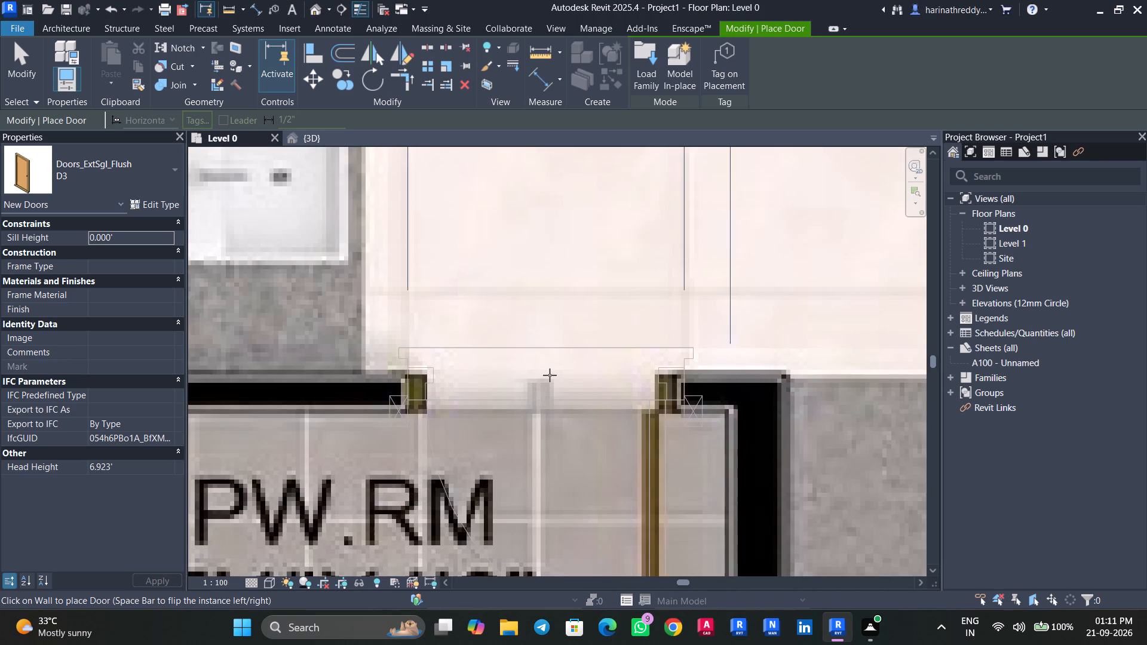
pyautogui.click(546, 377)
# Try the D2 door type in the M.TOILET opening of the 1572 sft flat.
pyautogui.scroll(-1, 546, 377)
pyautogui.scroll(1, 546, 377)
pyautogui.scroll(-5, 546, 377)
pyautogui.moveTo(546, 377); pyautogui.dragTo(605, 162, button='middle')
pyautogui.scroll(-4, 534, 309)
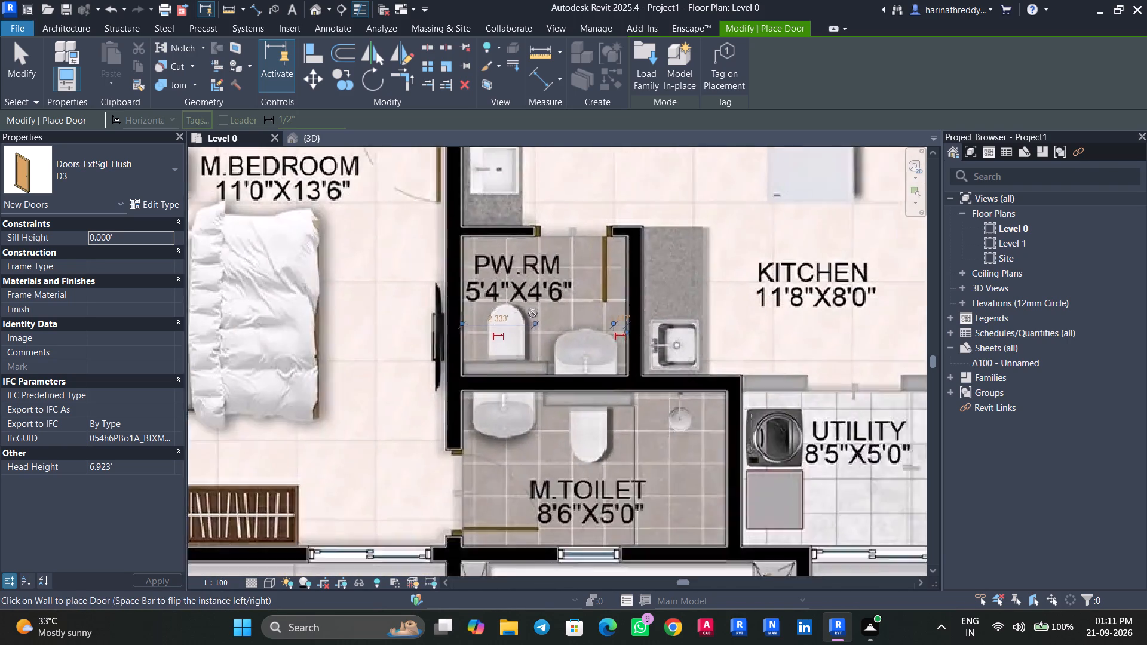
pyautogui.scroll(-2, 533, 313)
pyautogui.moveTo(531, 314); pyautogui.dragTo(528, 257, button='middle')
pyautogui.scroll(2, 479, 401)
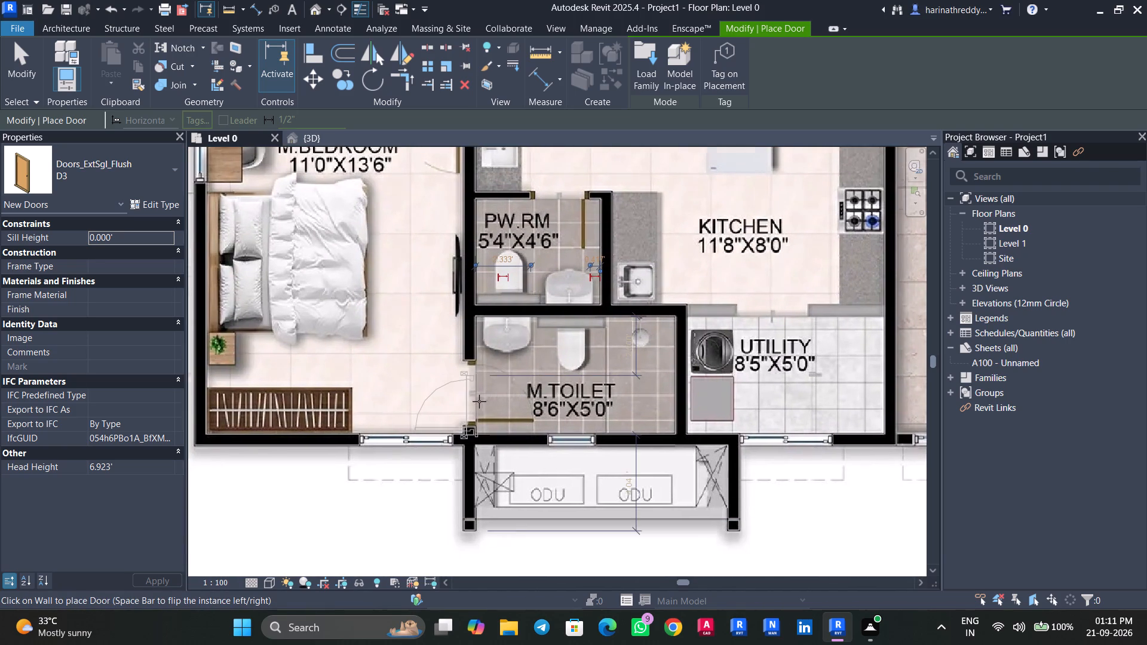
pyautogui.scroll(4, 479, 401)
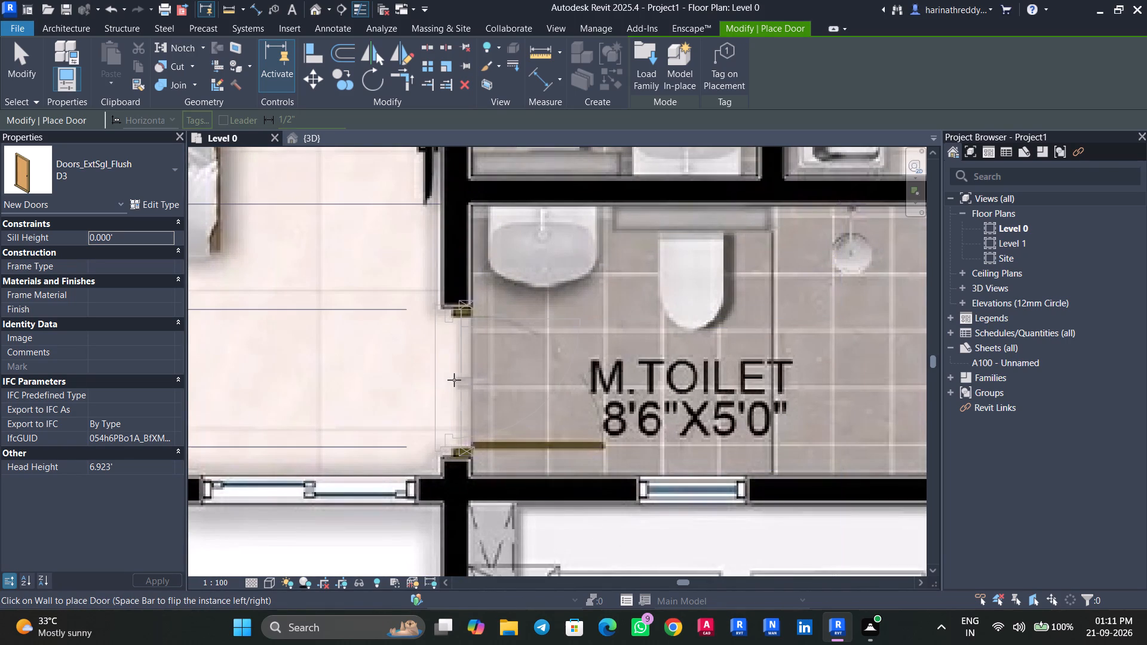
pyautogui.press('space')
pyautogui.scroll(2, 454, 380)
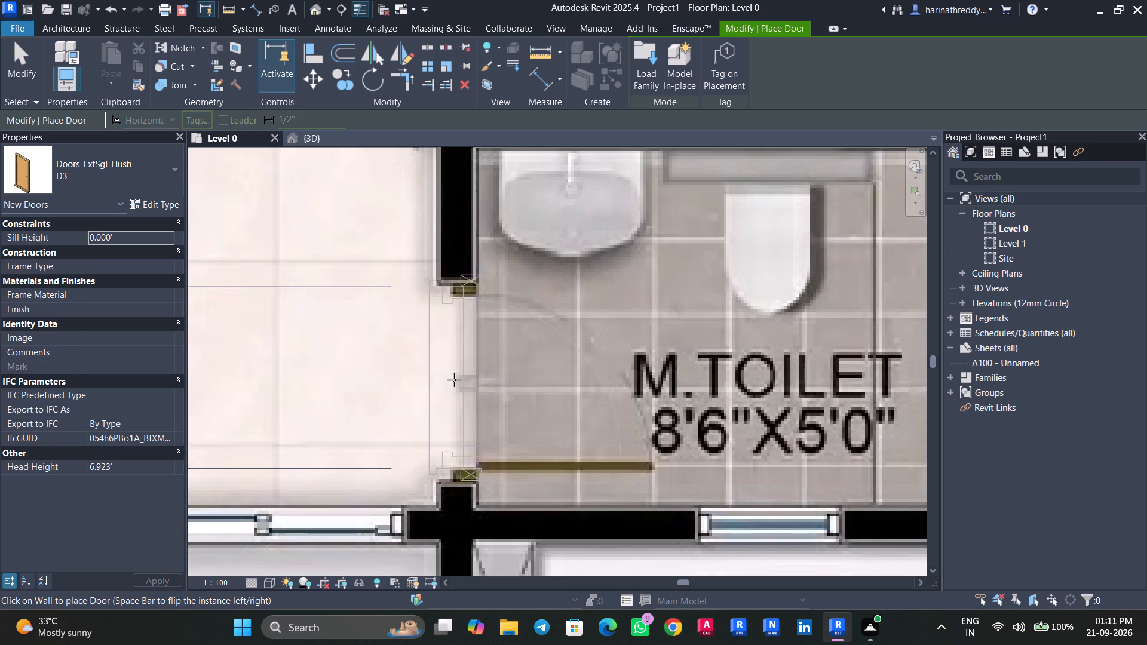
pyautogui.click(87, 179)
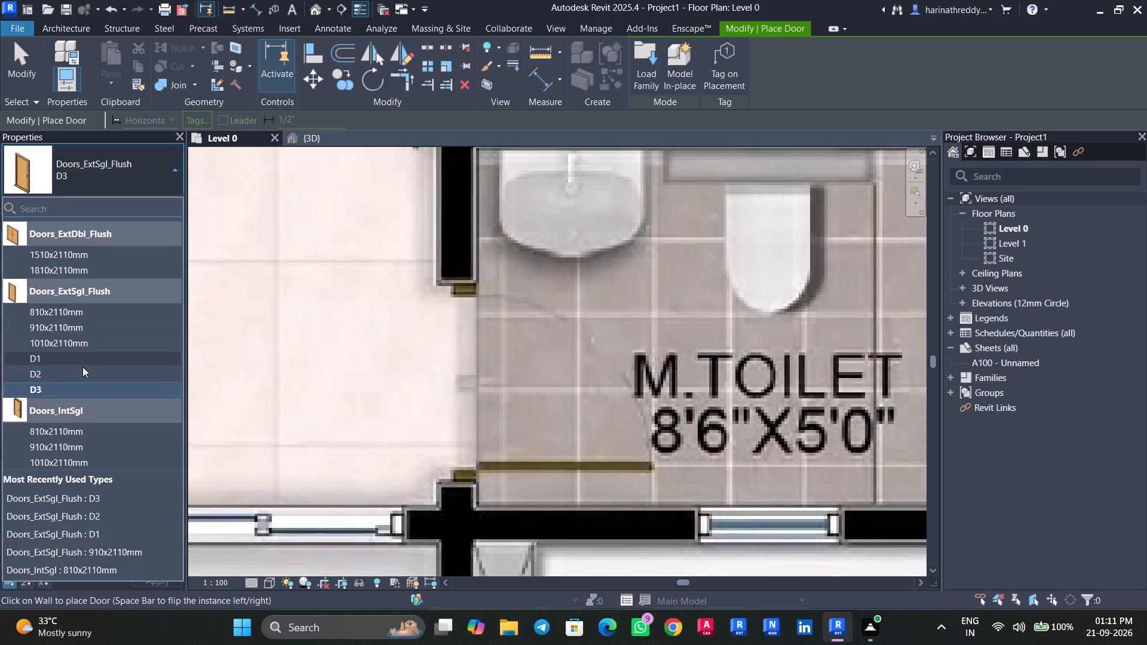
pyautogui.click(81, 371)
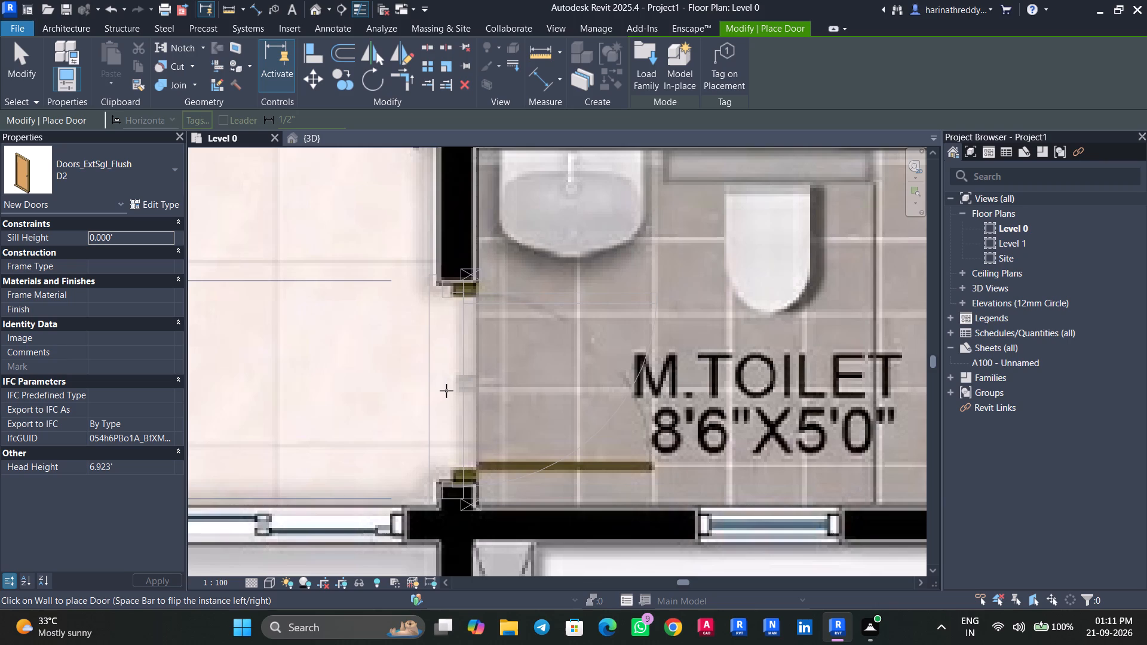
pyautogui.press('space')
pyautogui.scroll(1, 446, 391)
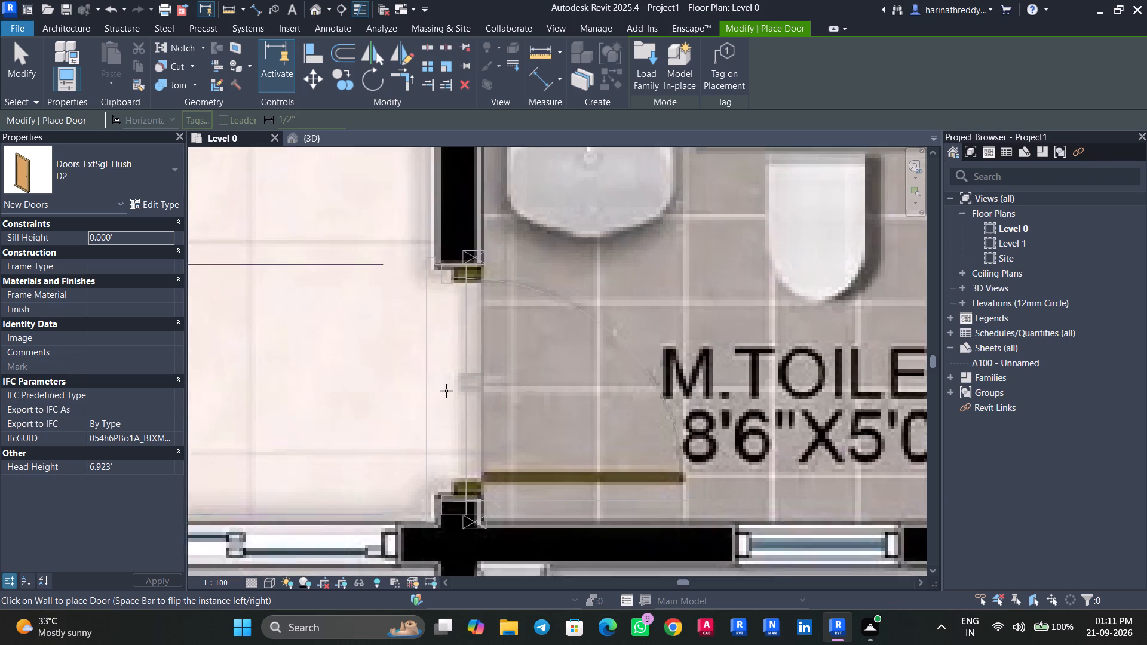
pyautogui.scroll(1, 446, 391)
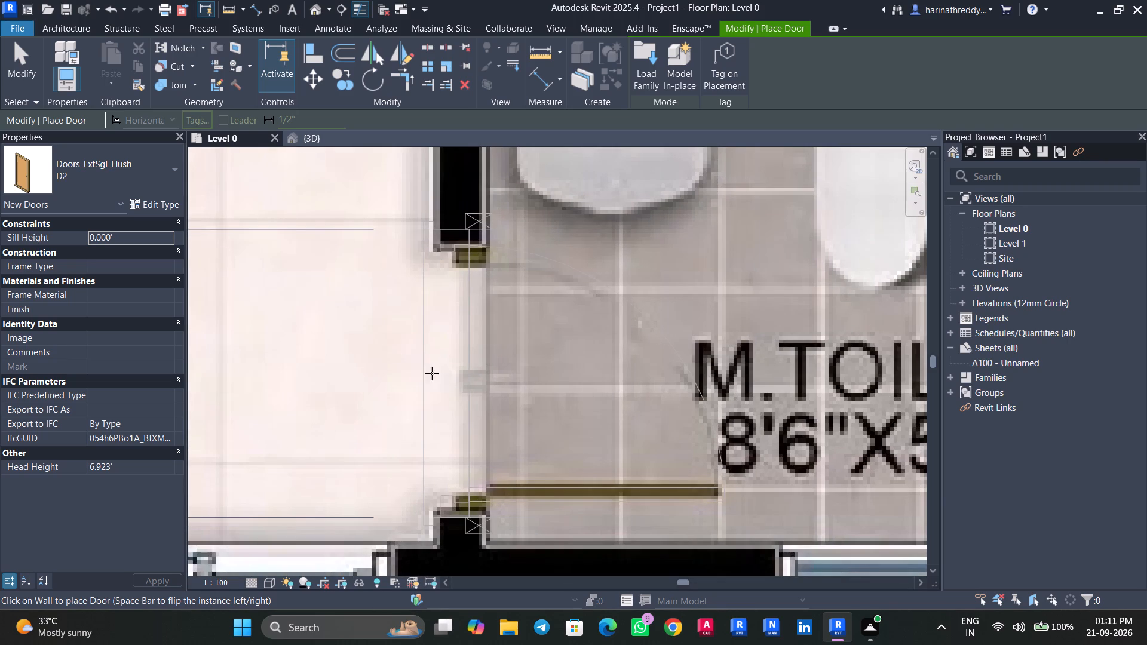
# Place a D3 door in the M.TOILET opening off the M.BEDROOM of the 1572 sft flat, swinging into the toilet.
pyautogui.click(171, 171)
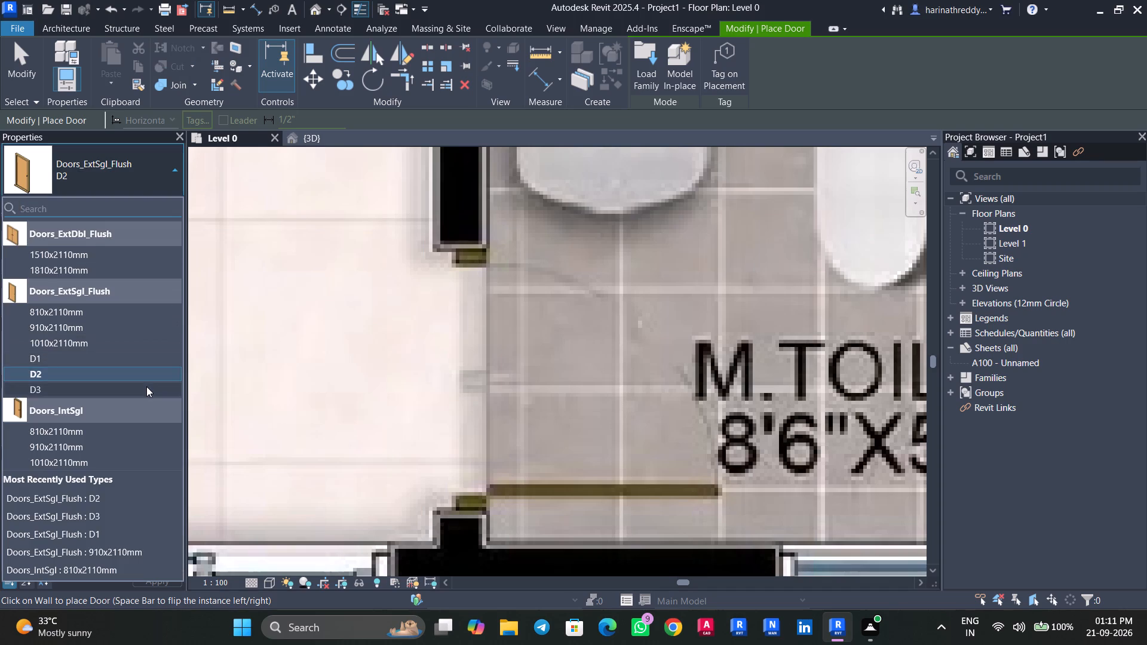
pyautogui.click(146, 386)
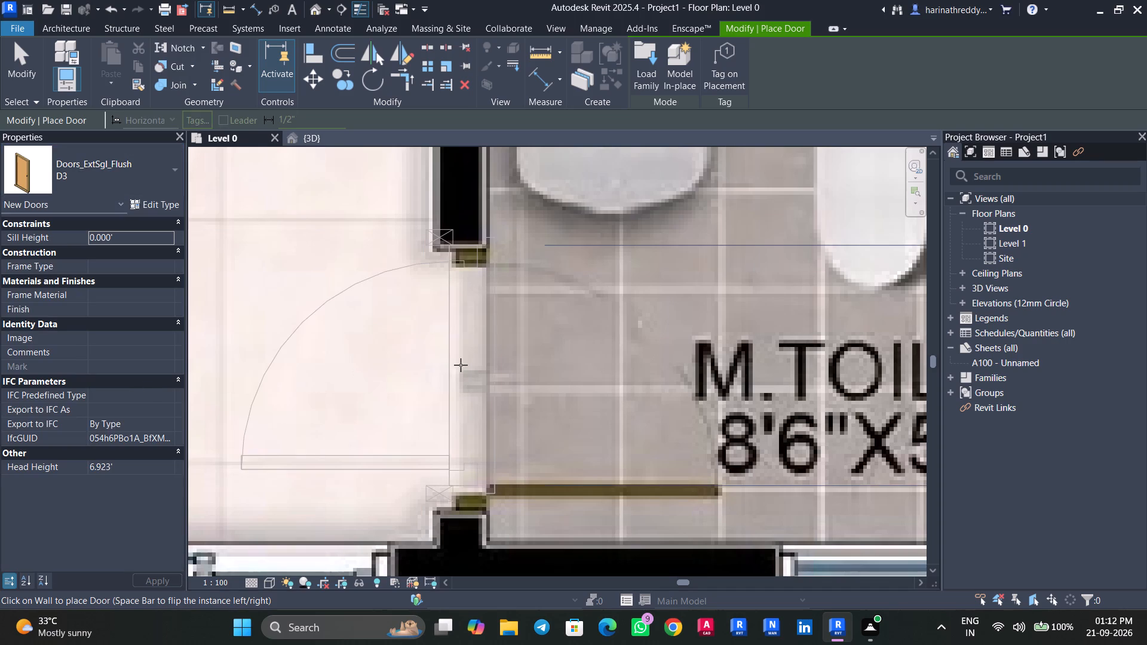
pyautogui.press('space')
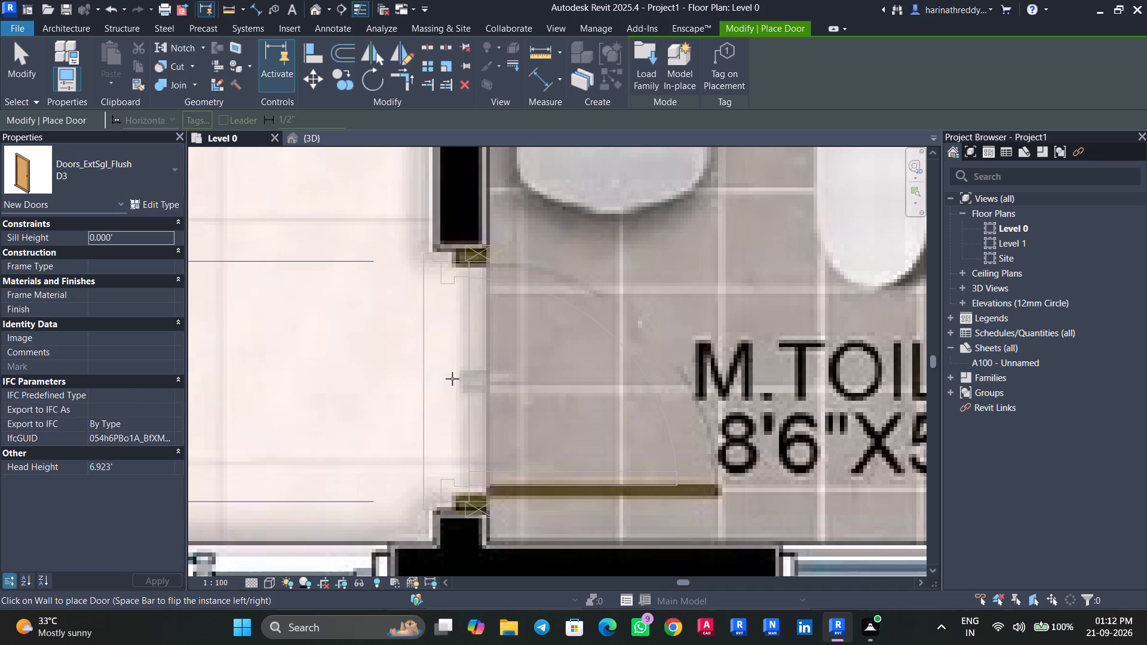
pyautogui.click(455, 381)
# Place a D1 door in the entrance opening of flat 7, flipped to match the plan image and swinging into the living room.
pyautogui.scroll(-16, 455, 381)
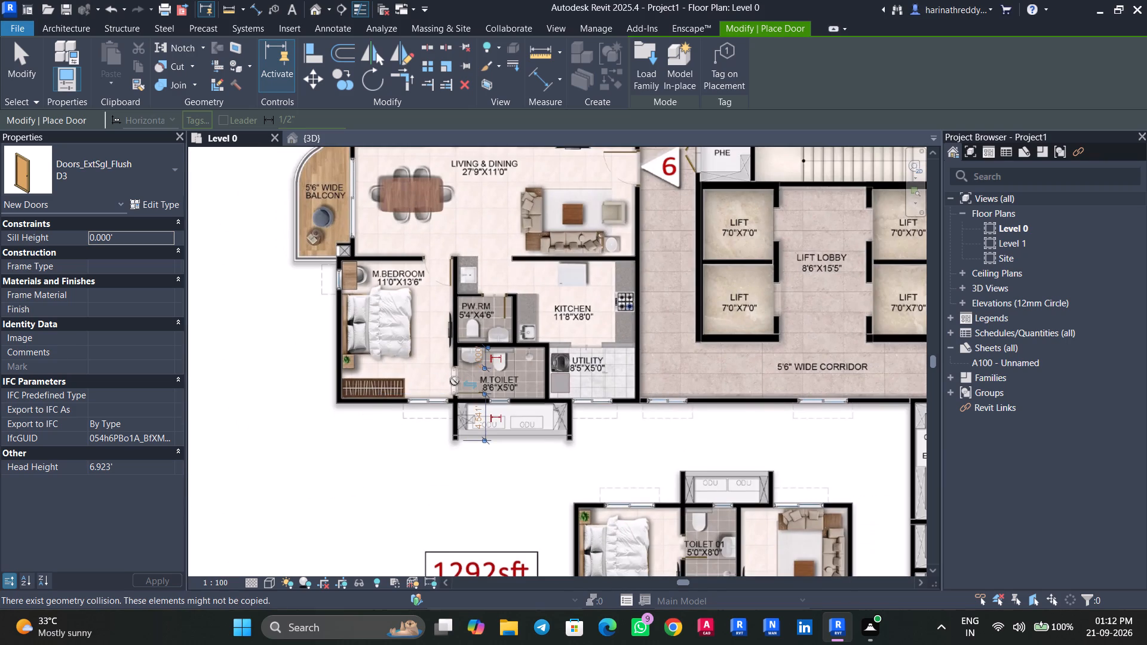
pyautogui.moveTo(455, 381); pyautogui.dragTo(418, 494, button='middle')
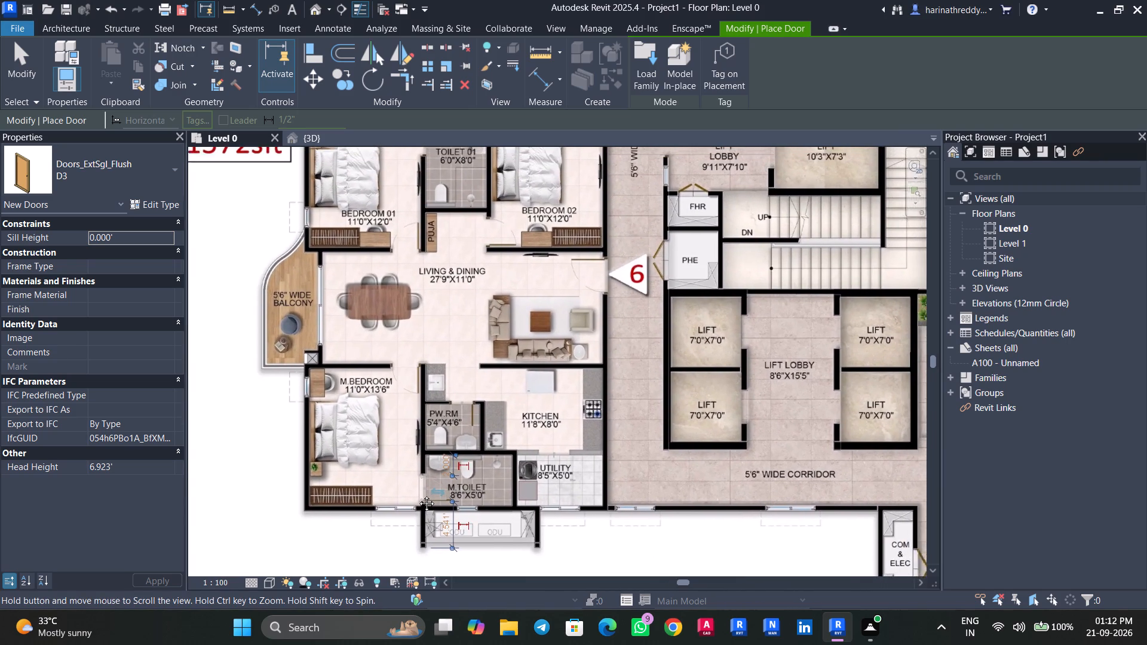
pyautogui.moveTo(418, 494); pyautogui.dragTo(375, 545, button='middle')
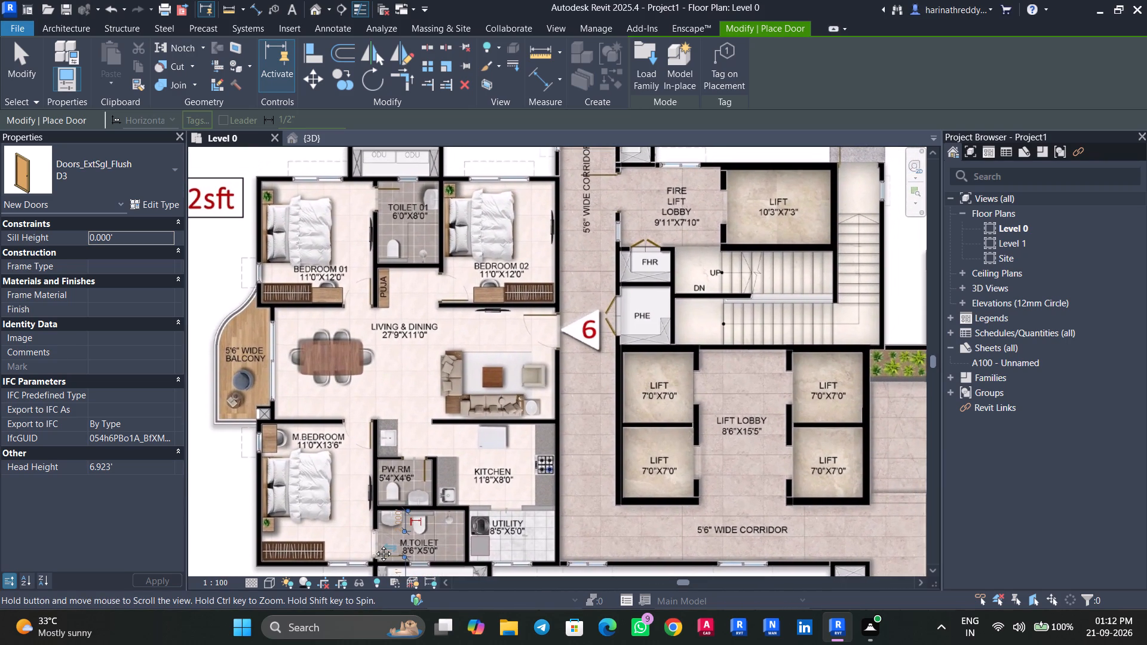
pyautogui.moveTo(375, 545); pyautogui.dragTo(373, 558, button='middle')
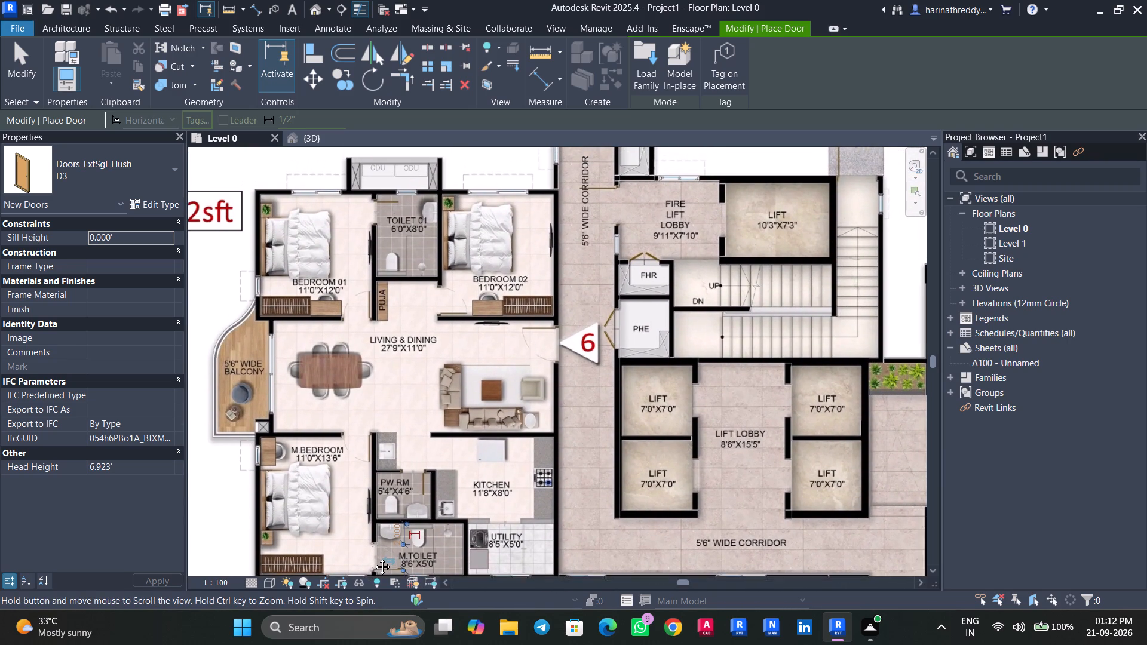
pyautogui.moveTo(373, 558); pyautogui.dragTo(373, 560, button='middle')
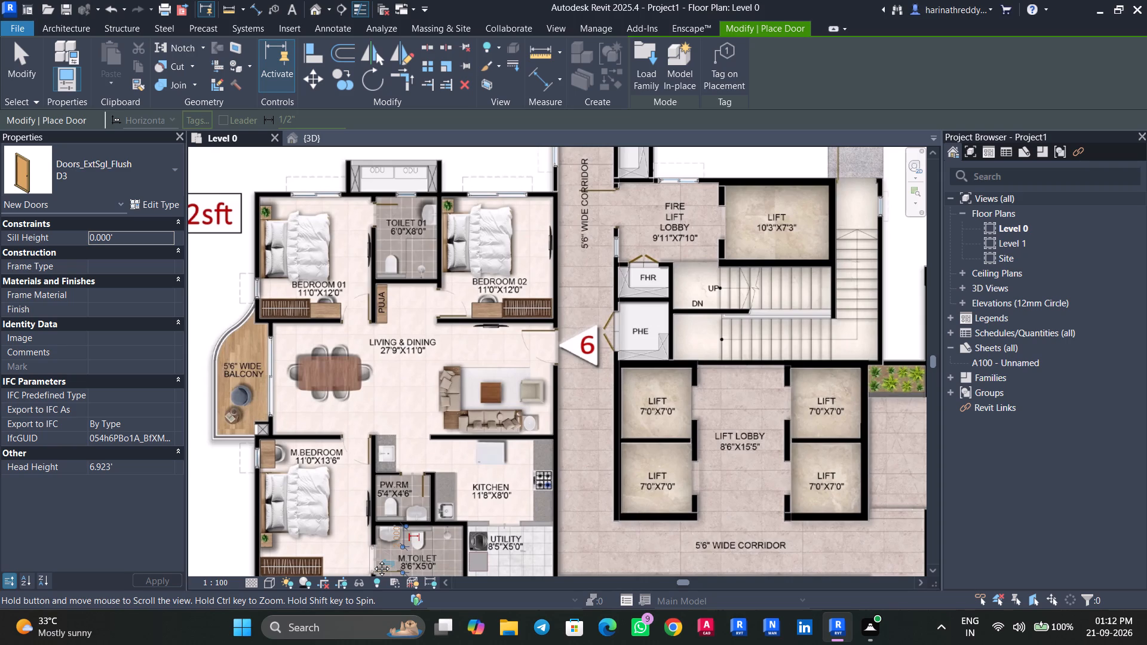
pyautogui.moveTo(373, 560); pyautogui.dragTo(333, 600, button='middle')
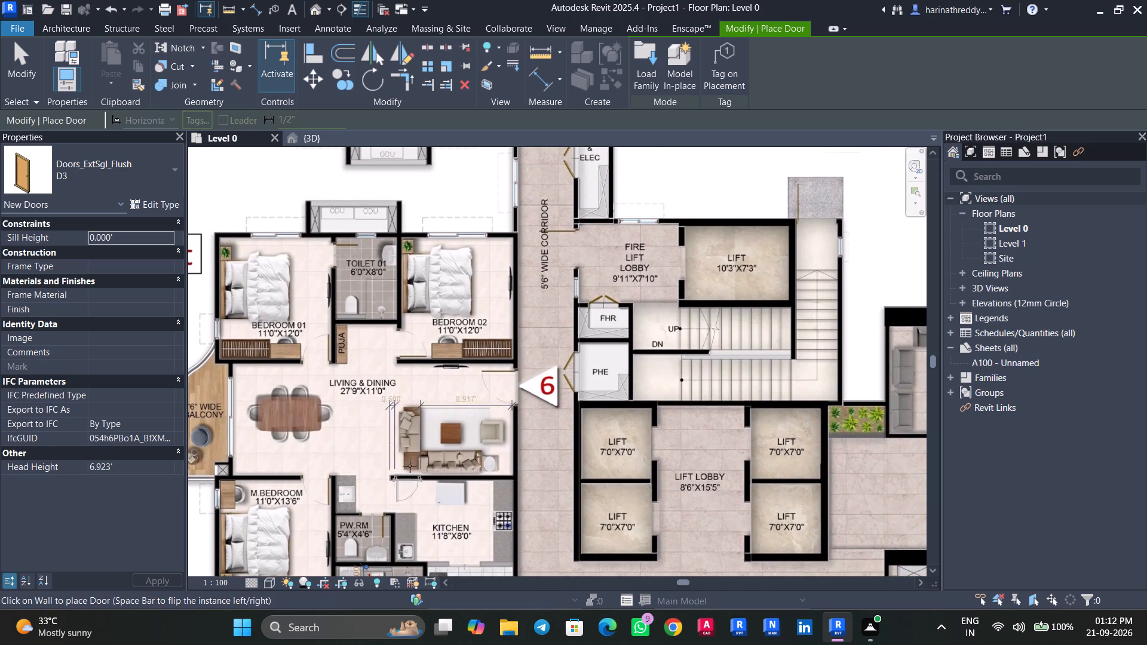
pyautogui.moveTo(438, 414); pyautogui.dragTo(355, 609, button='middle')
pyautogui.moveTo(368, 429); pyautogui.dragTo(390, 557, button='middle')
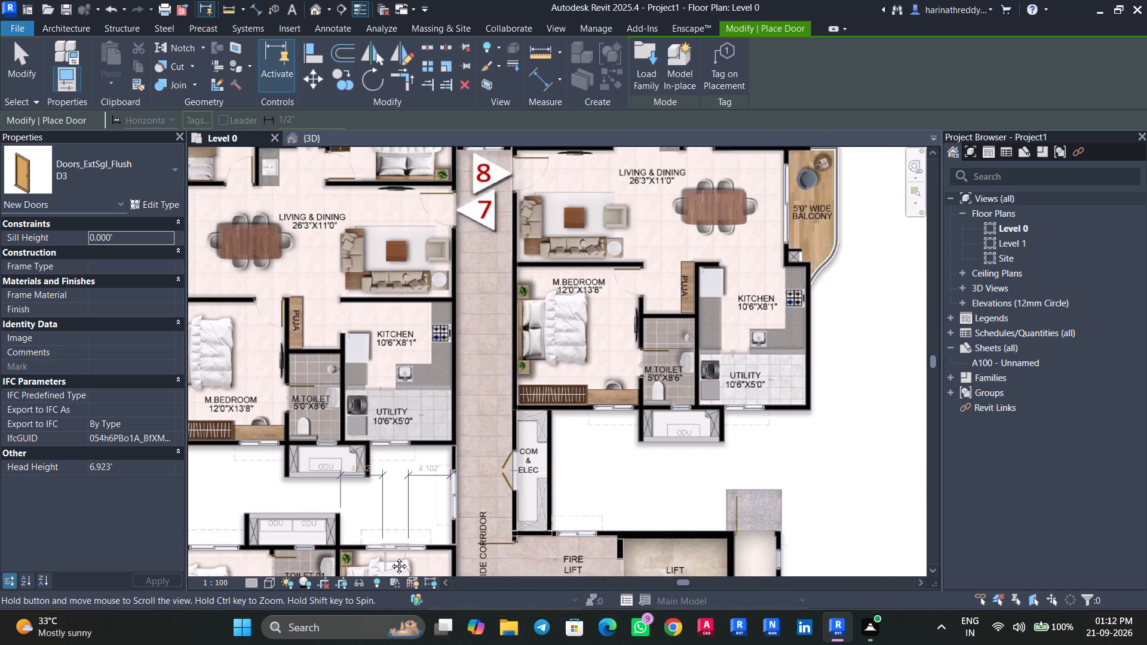
pyautogui.moveTo(390, 557); pyautogui.dragTo(389, 560, button='middle')
pyautogui.click(155, 193)
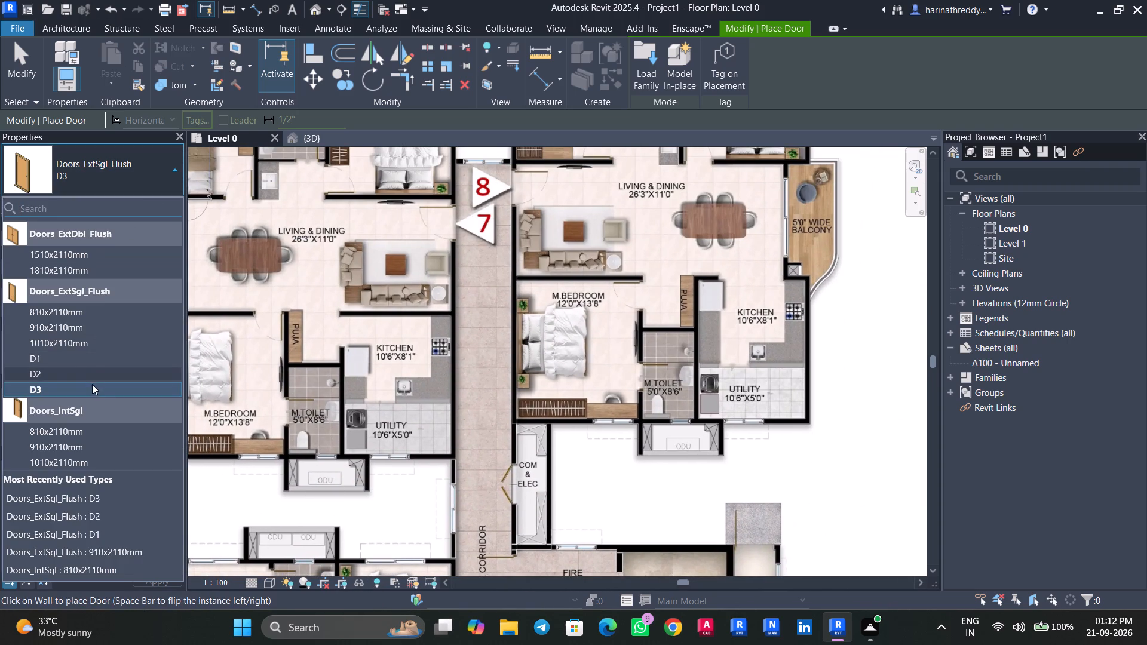
pyautogui.click(95, 363)
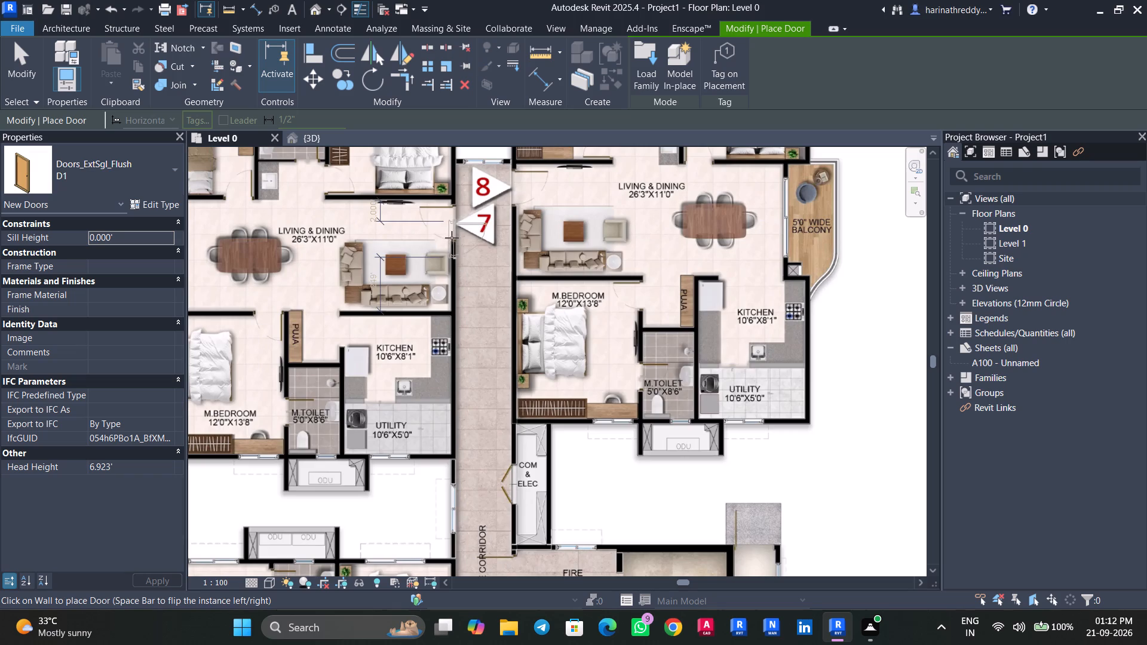
pyautogui.scroll(7, 452, 238)
pyautogui.press('space')
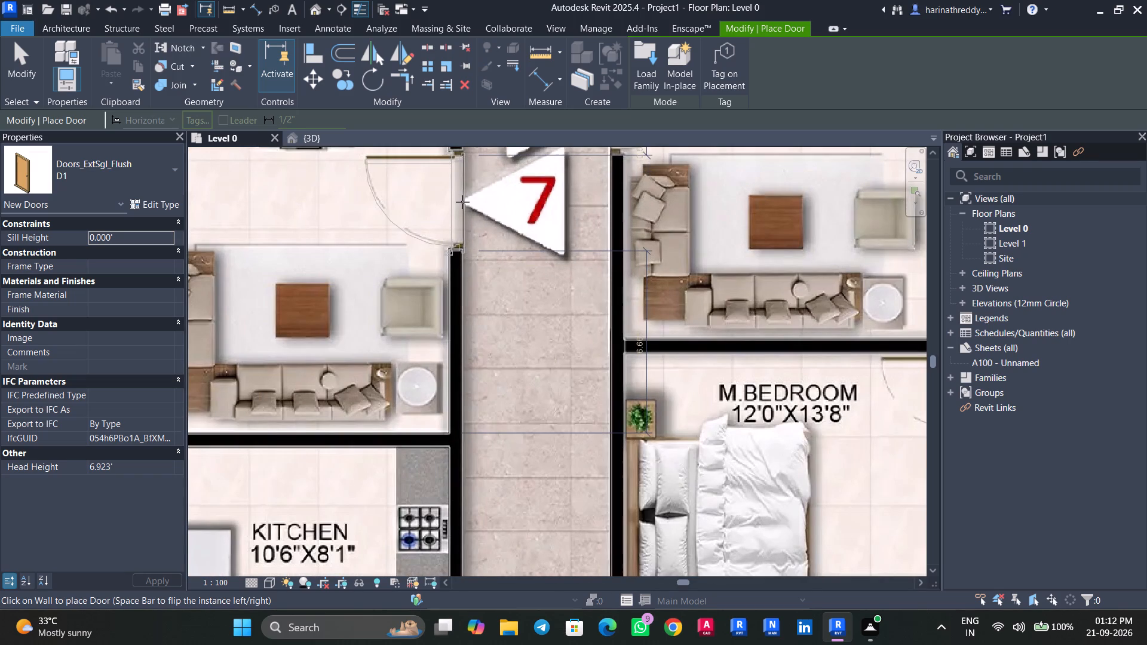
pyautogui.click(462, 202)
# Place a D2 door in the Bedroom 01 opening of flat 7, flipped to match the plan image and swinging into the bedroom.
pyautogui.scroll(-4, 462, 202)
pyautogui.moveTo(462, 202); pyautogui.dragTo(611, 212, button='middle')
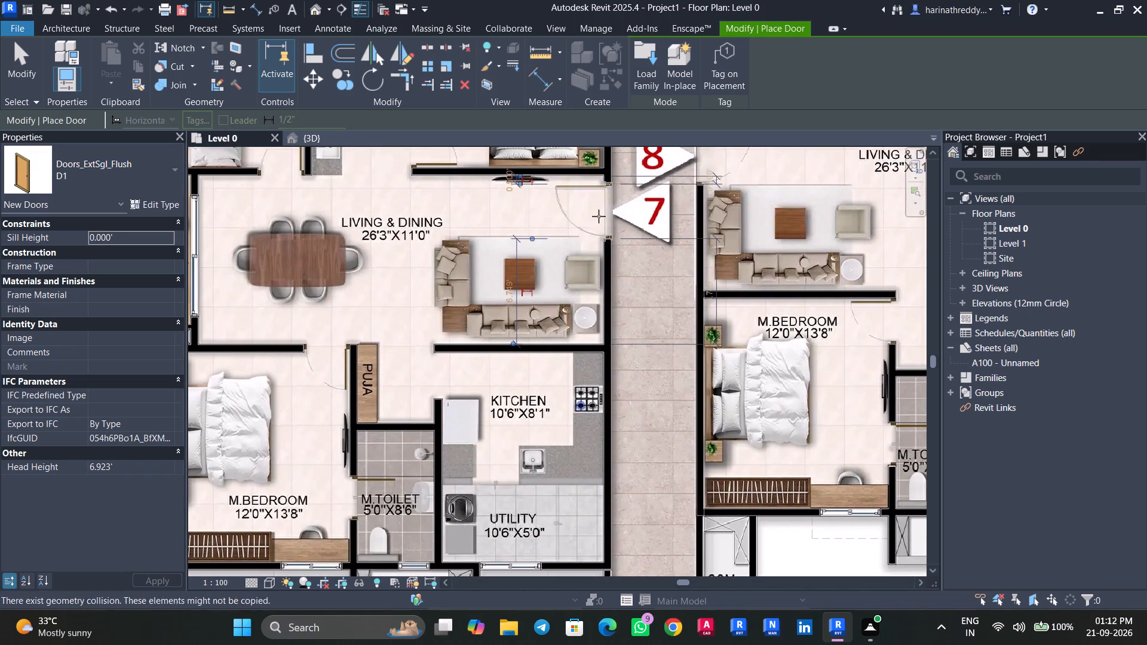
pyautogui.moveTo(501, 215); pyautogui.dragTo(539, 379, button='middle')
pyautogui.click(132, 164)
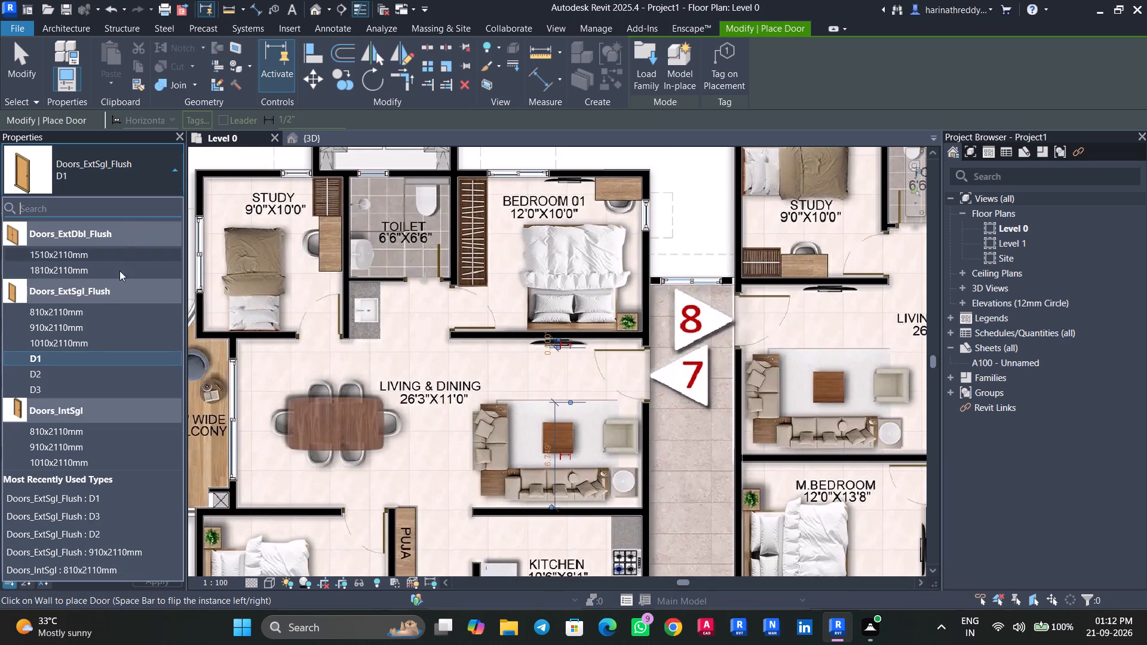
pyautogui.click(72, 370)
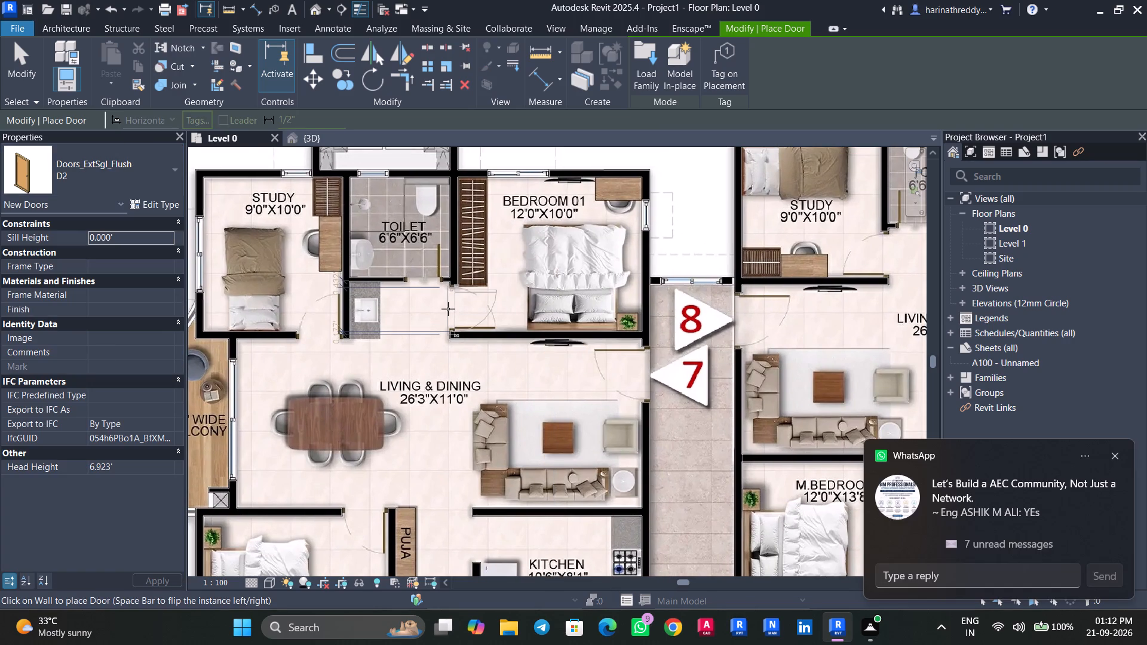
pyautogui.press('space')
pyautogui.scroll(6, 448, 309)
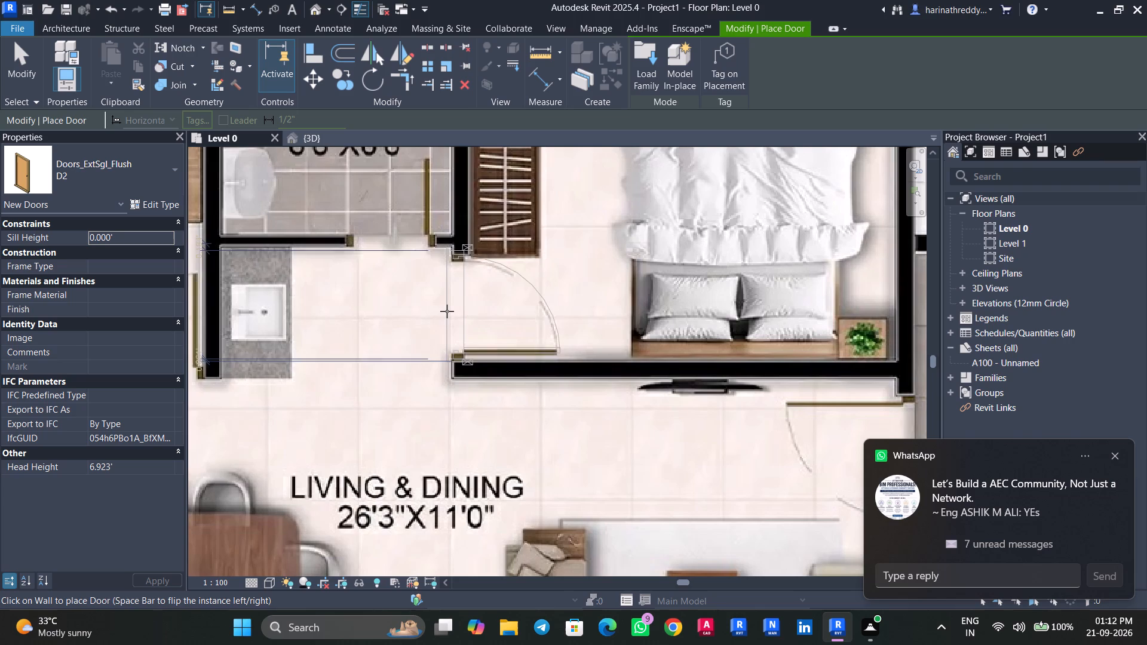
pyautogui.click(447, 313)
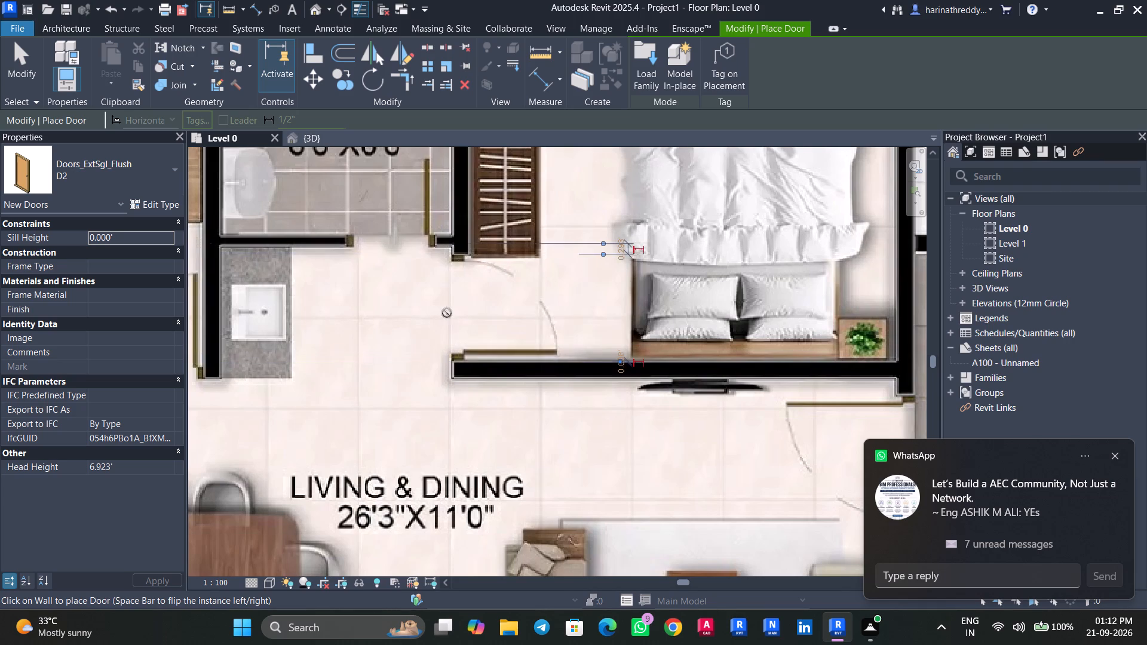
# Place a D2 door in the Study opening of flat 7 beside the wash counter, swinging into the study.
pyautogui.scroll(-4, 447, 313)
pyautogui.moveTo(447, 313); pyautogui.dragTo(571, 305, button='middle')
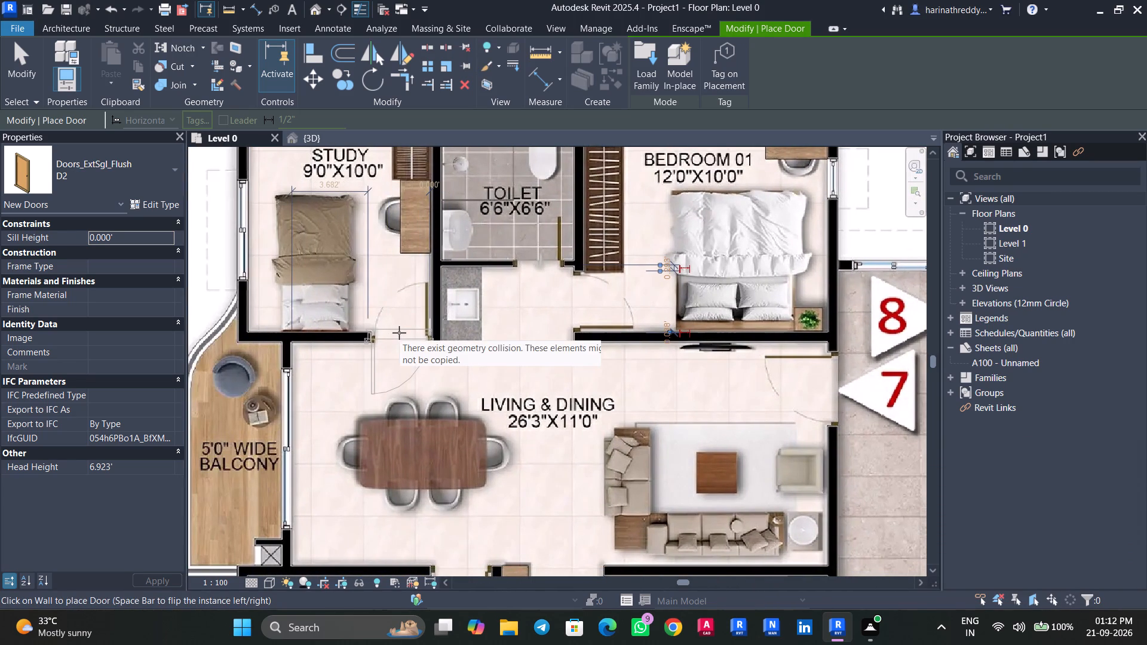
pyautogui.scroll(8, 400, 345)
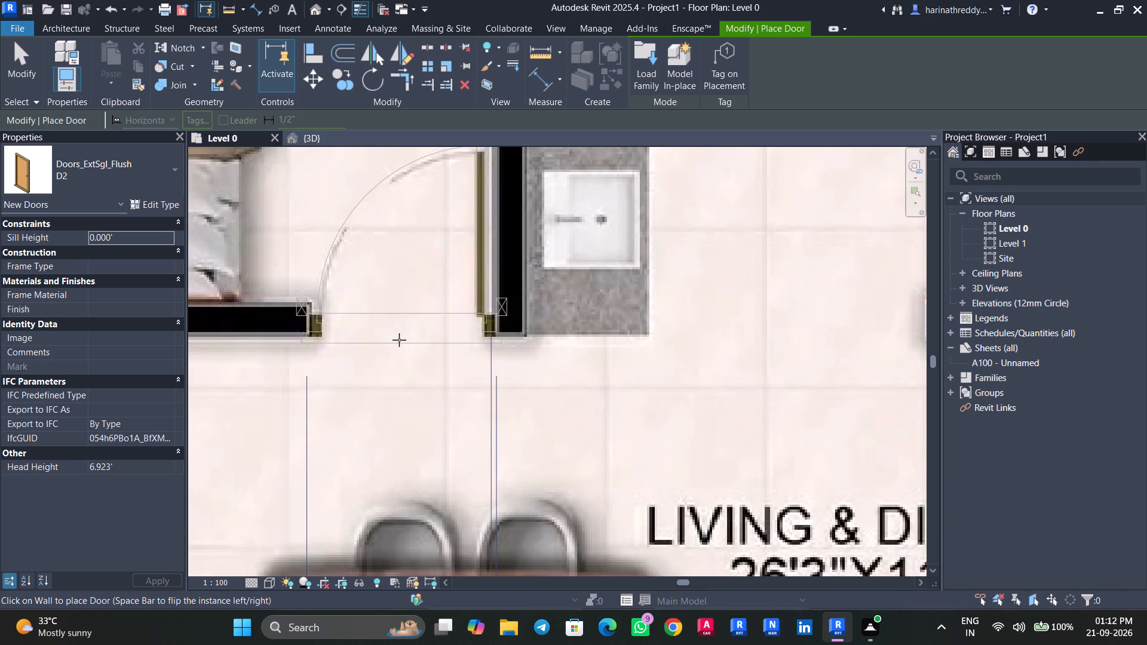
pyautogui.click(399, 340)
# Place a D2 door in the M.BEDROOM opening beside the puja of flat 7, flipped to match the plan image and swinging into the bedroom.
pyautogui.scroll(-7, 399, 340)
pyautogui.moveTo(399, 340); pyautogui.dragTo(390, 316, button='middle')
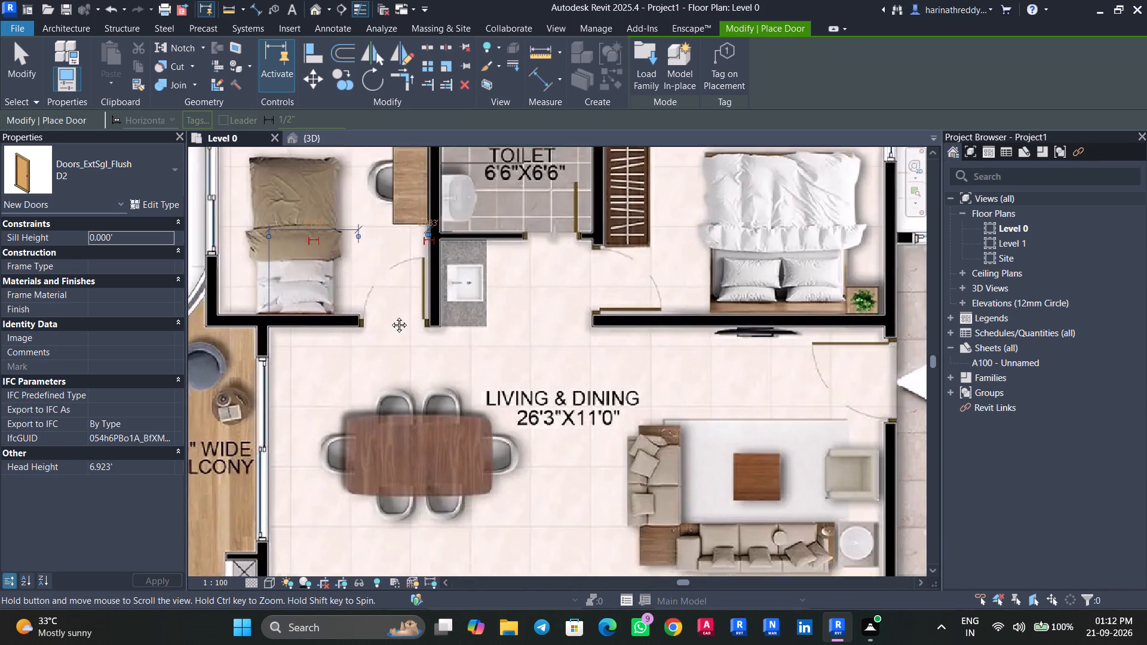
pyautogui.moveTo(390, 316); pyautogui.dragTo(390, 167, button='middle')
pyautogui.moveTo(465, 419); pyautogui.dragTo(444, 372, button='middle')
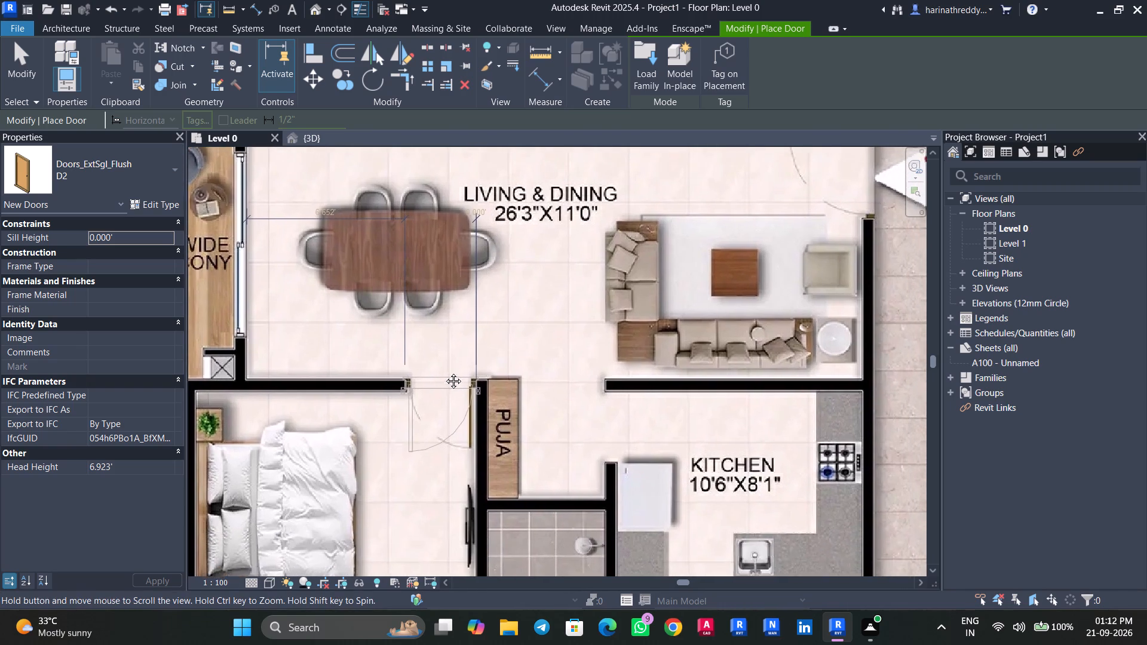
pyautogui.moveTo(444, 372); pyautogui.dragTo(444, 371, button='middle')
pyautogui.press('space')
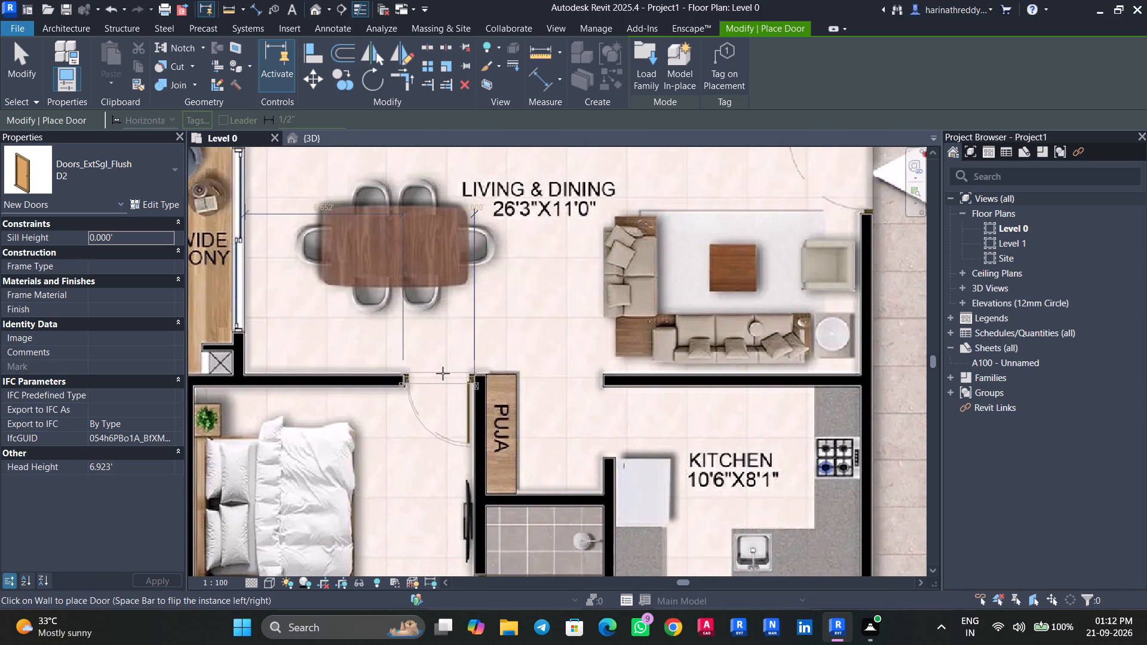
pyautogui.scroll(6, 443, 373)
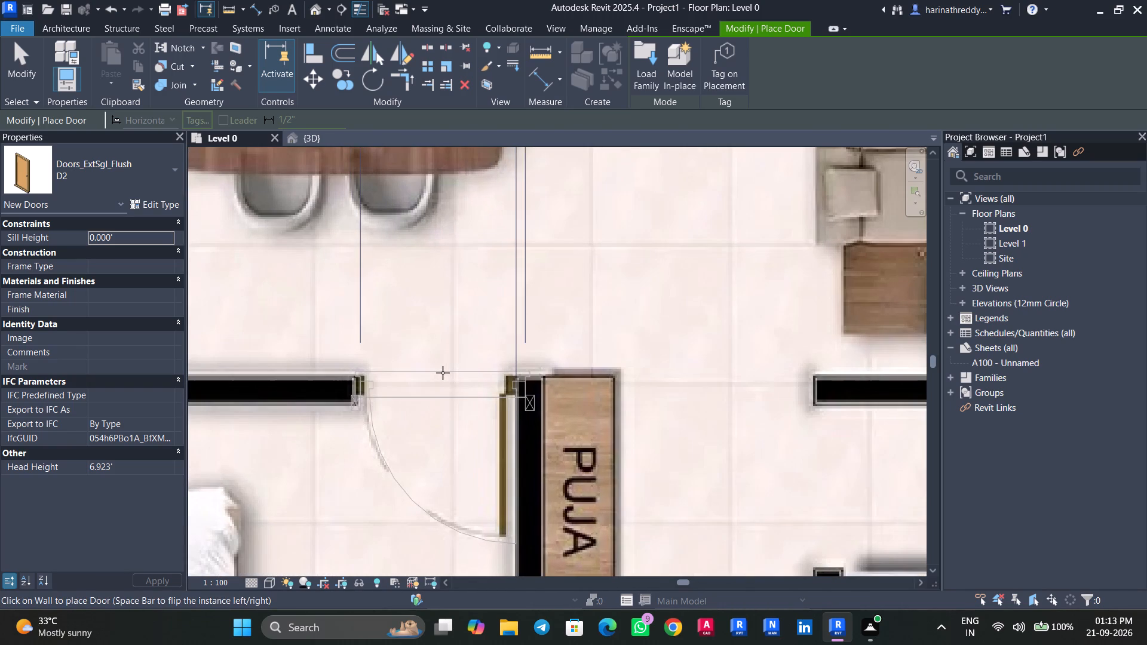
pyautogui.click(437, 374)
pyautogui.scroll(-7, 437, 374)
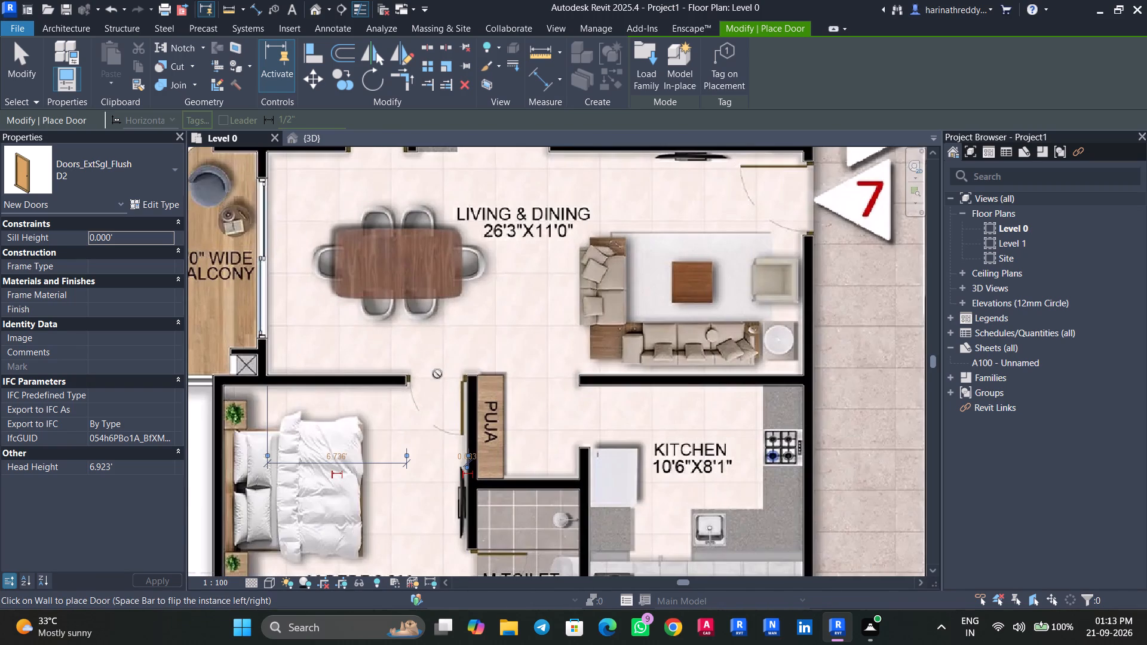
# Place a D3 door in the TOILET opening of flat 7 beside the wash counter, flipped to match the plan image and swinging into the toilet.
pyautogui.moveTo(437, 374); pyautogui.dragTo(437, 281, button='middle')
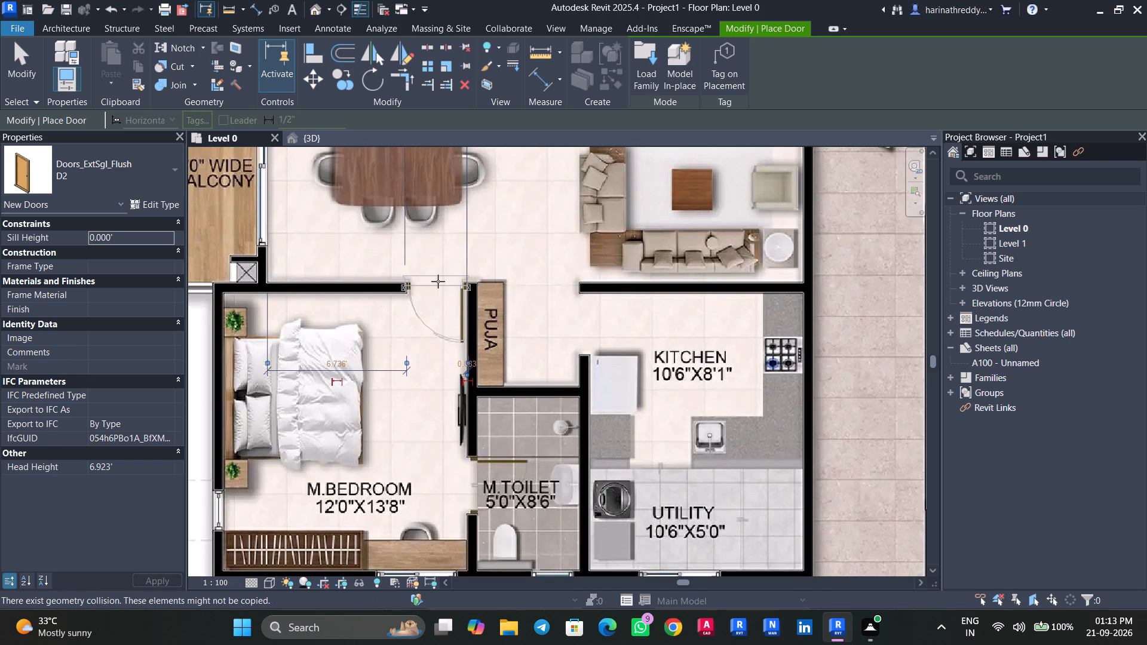
pyautogui.click(122, 175)
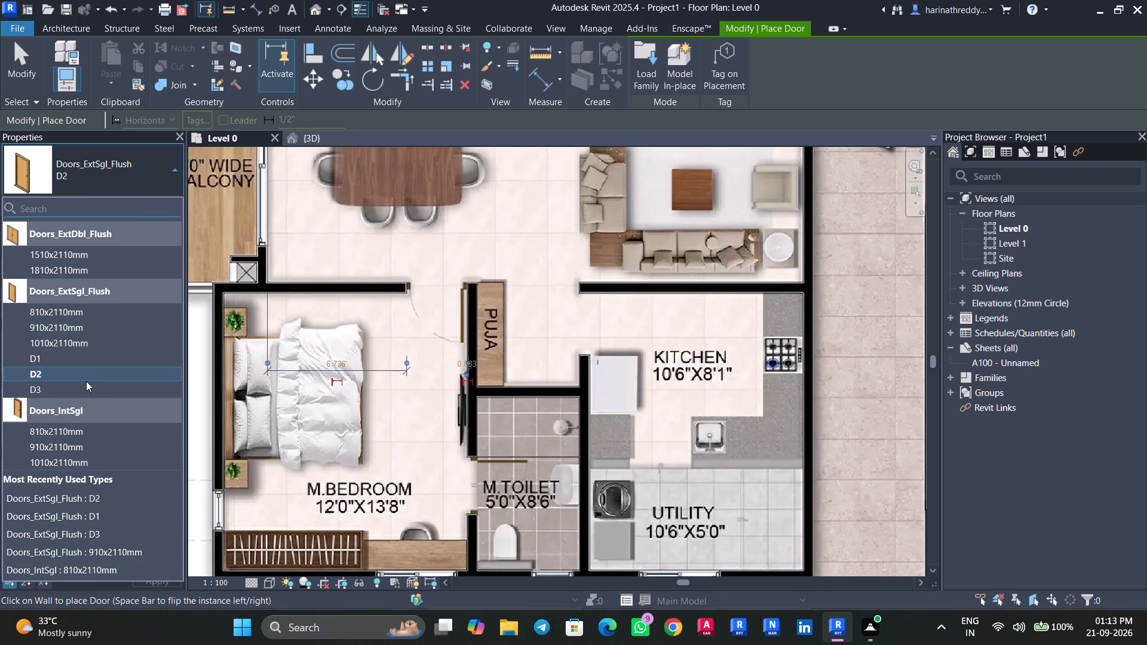
pyautogui.click(85, 385)
pyautogui.scroll(-1, 303, 262)
pyautogui.moveTo(300, 265); pyautogui.dragTo(286, 315, button='middle')
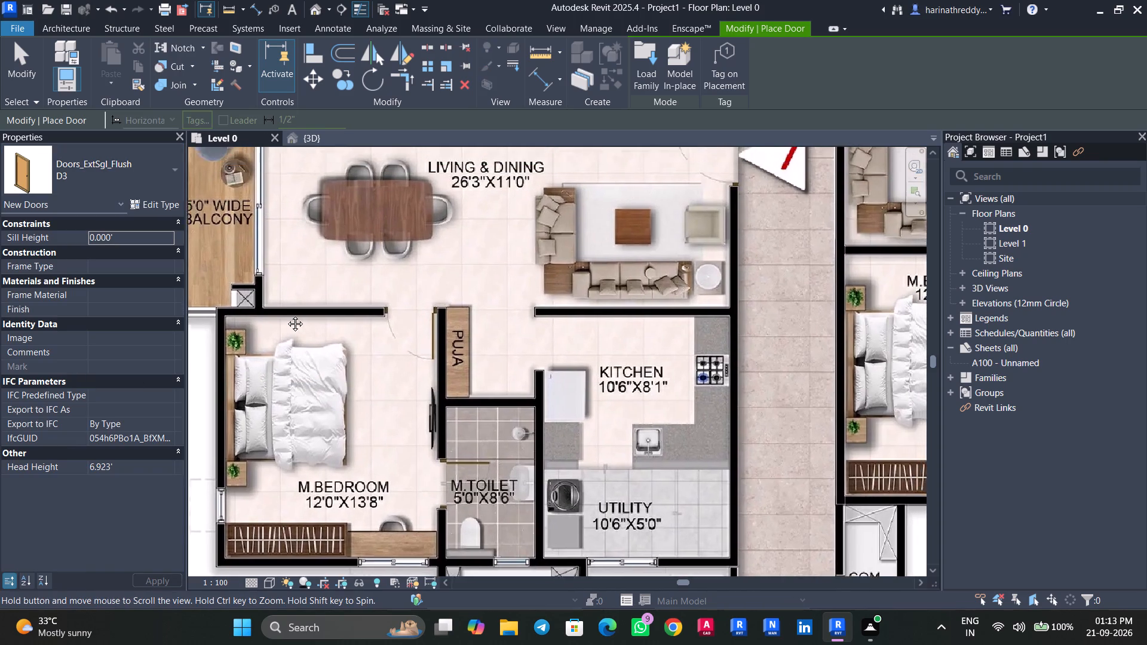
pyautogui.moveTo(286, 315); pyautogui.dragTo(263, 582, button='middle')
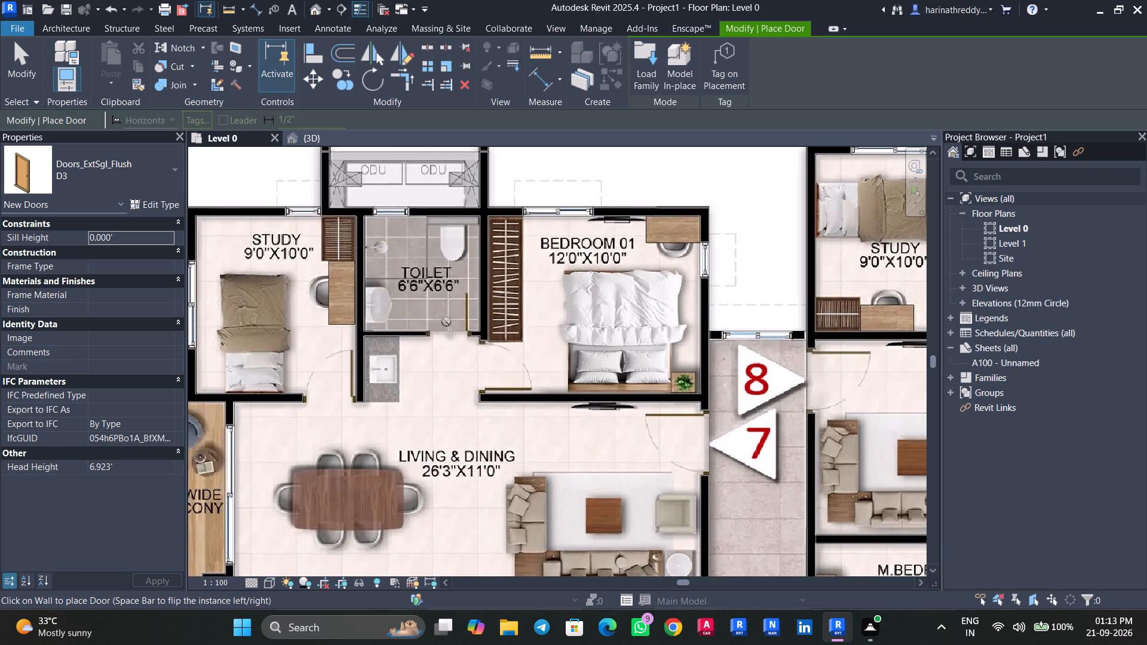
pyautogui.press('space')
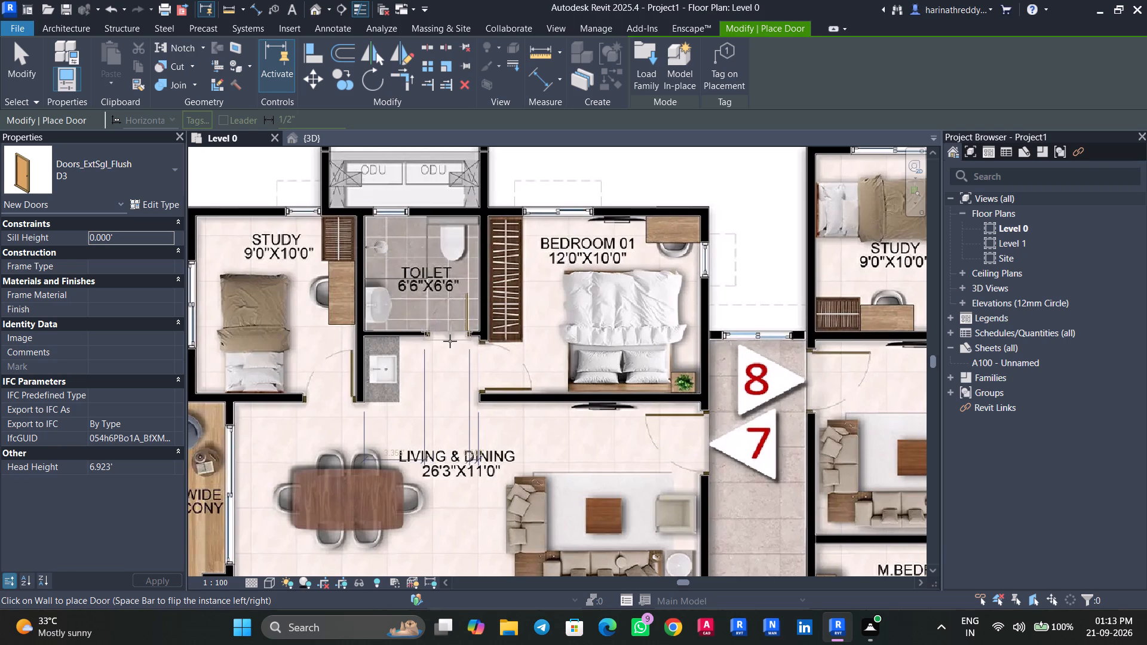
pyautogui.scroll(7, 449, 340)
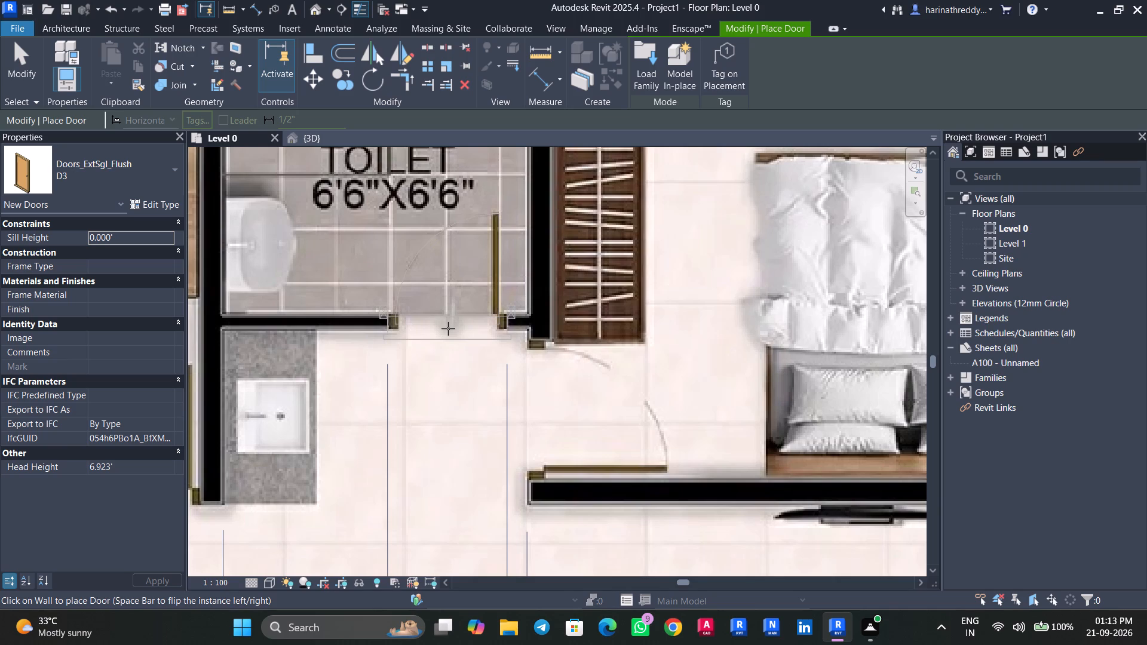
pyautogui.click(448, 328)
# Place a D3 door in the M.TOILET opening of flat 7, flipped to match the plan image and swinging into the toilet.
pyautogui.scroll(-7, 448, 328)
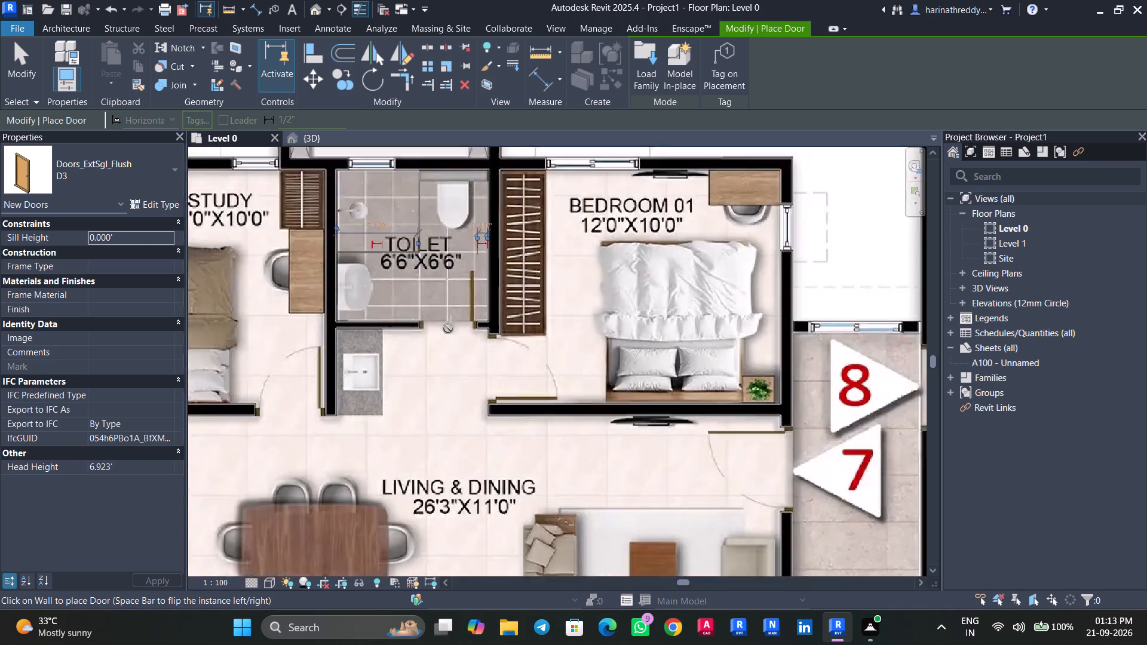
pyautogui.moveTo(448, 328); pyautogui.dragTo(470, 204, button='middle')
pyautogui.moveTo(461, 342); pyautogui.dragTo(462, 149, button='middle')
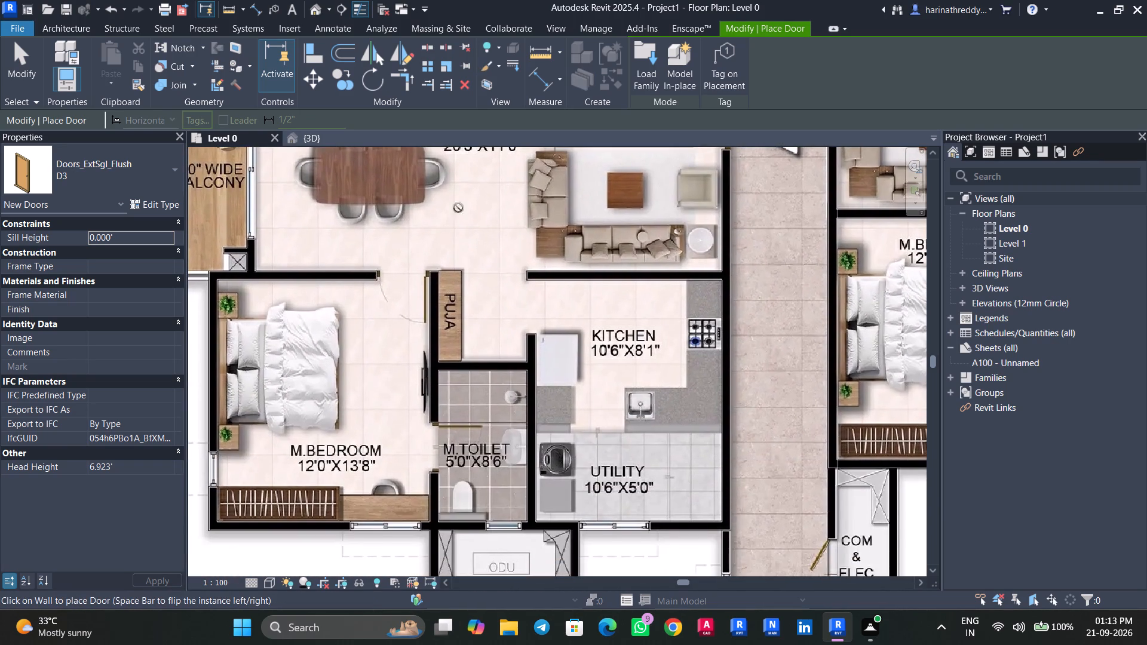
pyautogui.scroll(7, 449, 439)
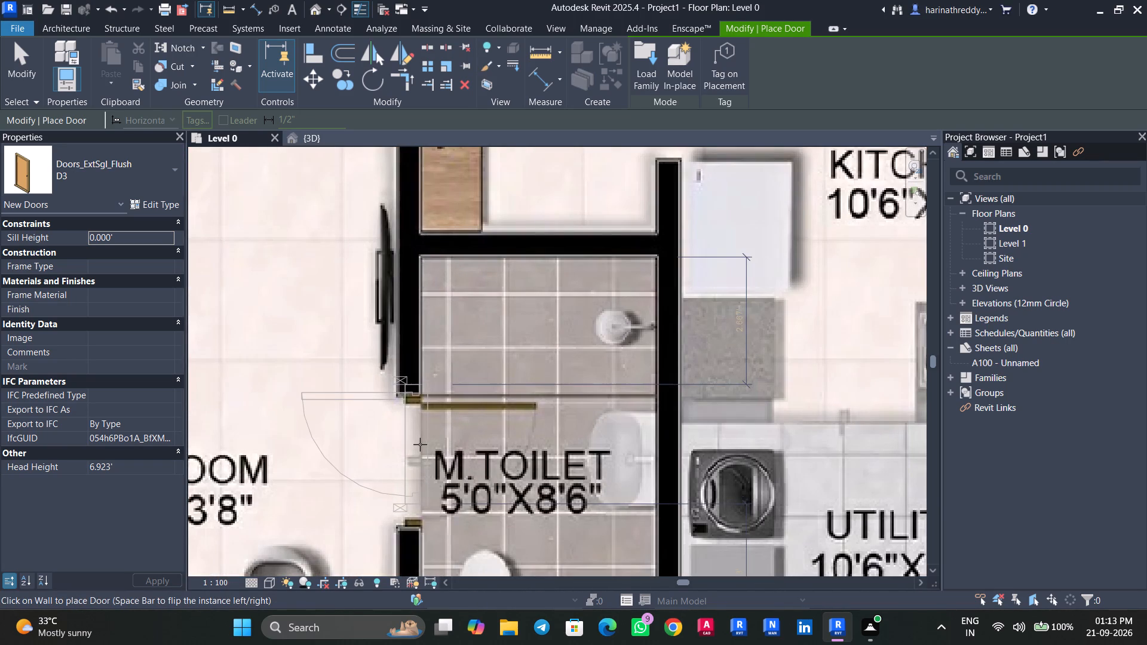
pyautogui.press('space')
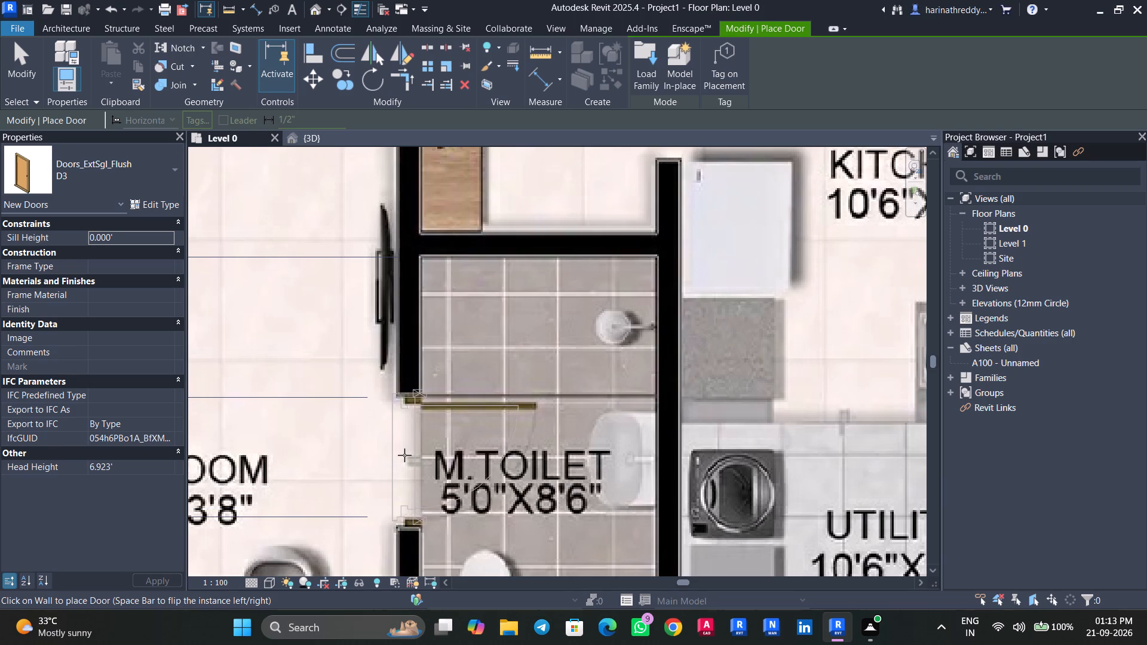
pyautogui.click(404, 455)
# Examine the doors of flat 7 in the Level 0 plan and in the 3D view, and return to the Level 0 plan.
pyautogui.scroll(-6, 404, 455)
pyautogui.moveTo(404, 455); pyautogui.dragTo(418, 375, button='middle')
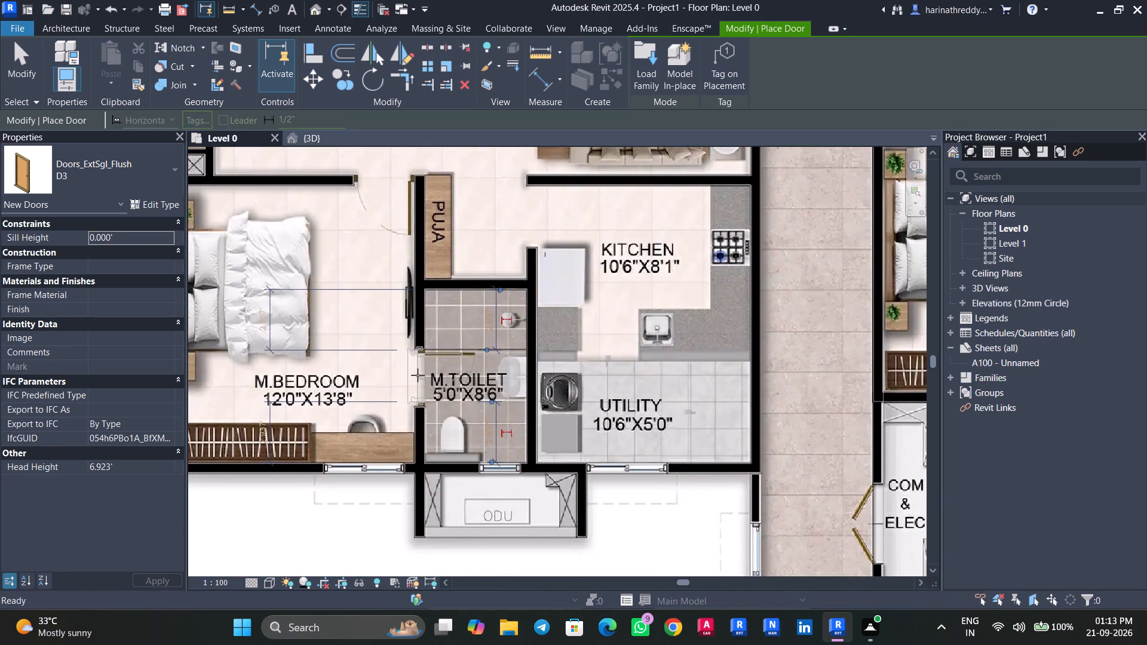
pyautogui.scroll(-4, 418, 375)
pyautogui.moveTo(418, 375); pyautogui.dragTo(418, 392, button='middle')
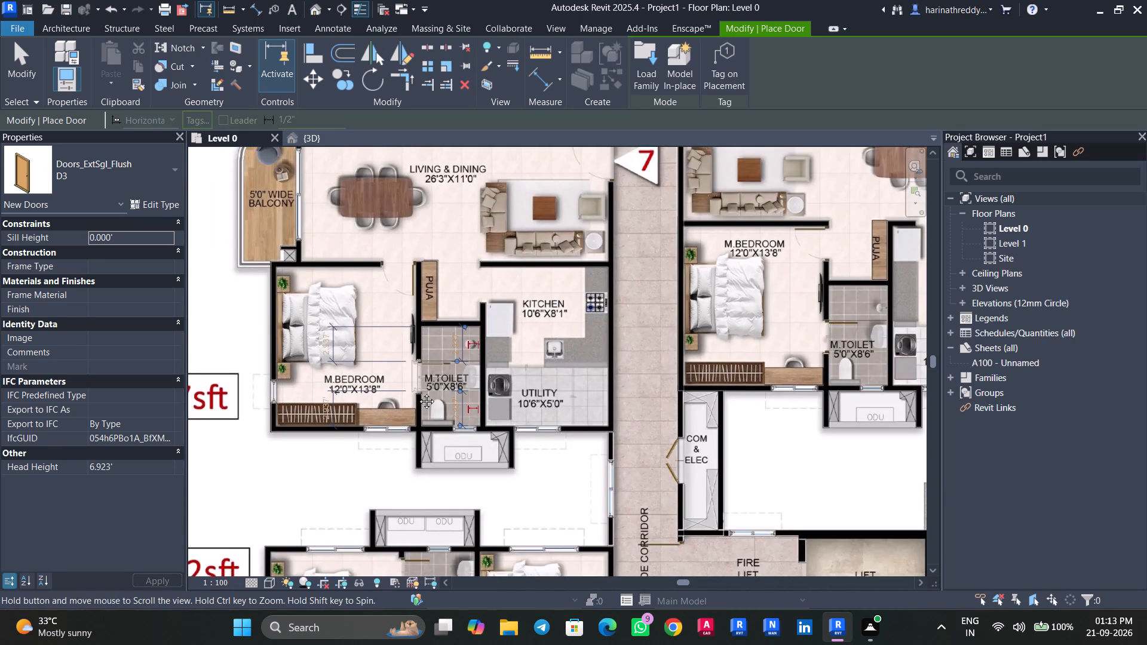
pyautogui.moveTo(418, 392); pyautogui.dragTo(403, 500, button='middle')
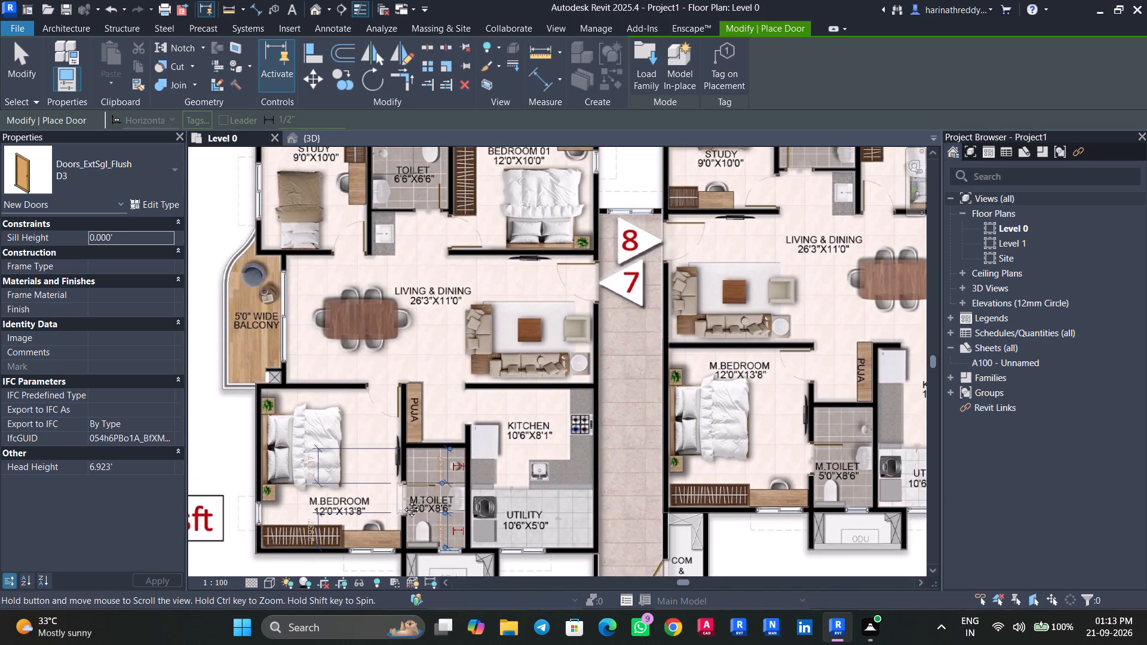
pyautogui.moveTo(403, 500); pyautogui.dragTo(394, 555, button='middle')
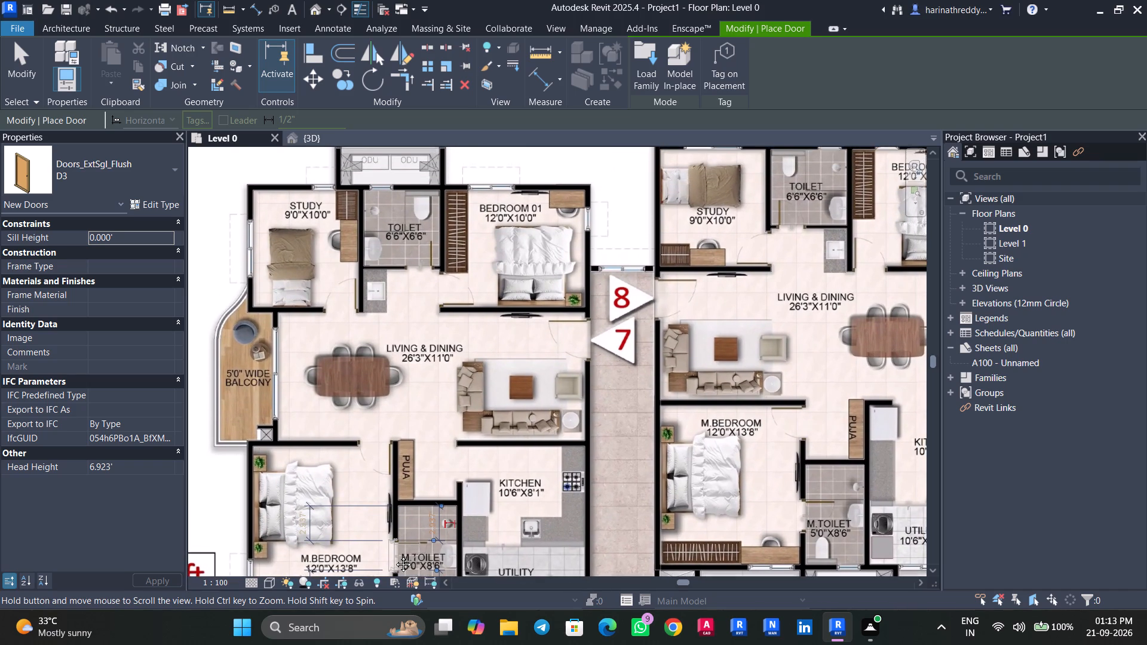
pyautogui.moveTo(394, 555); pyautogui.dragTo(394, 566, button='middle')
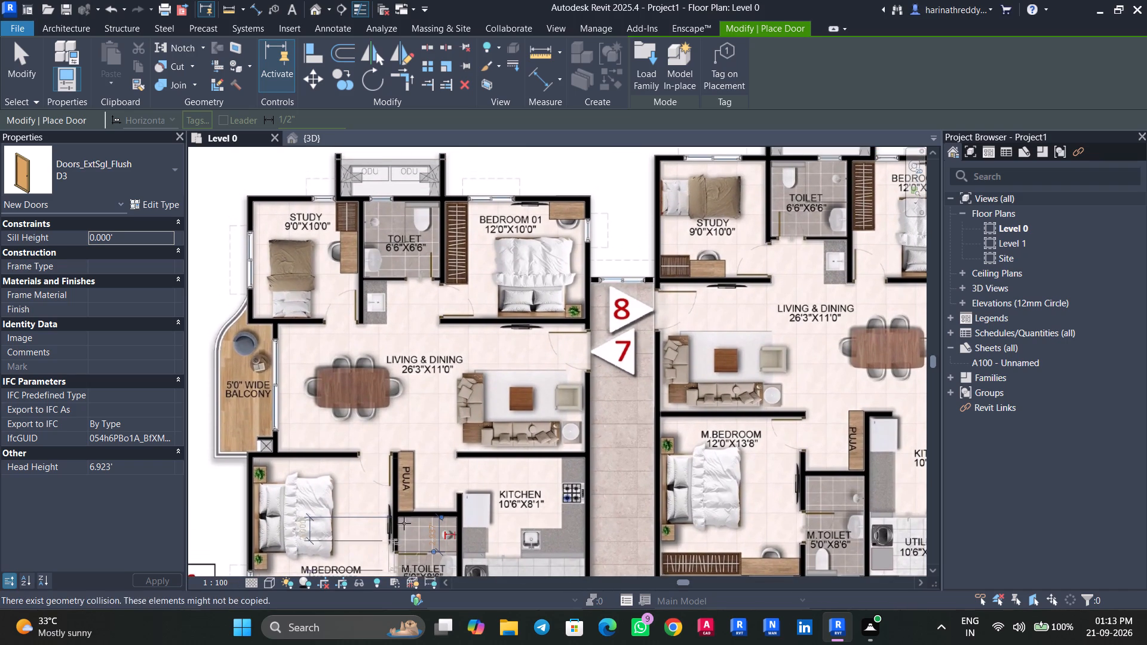
pyautogui.click(309, 149)
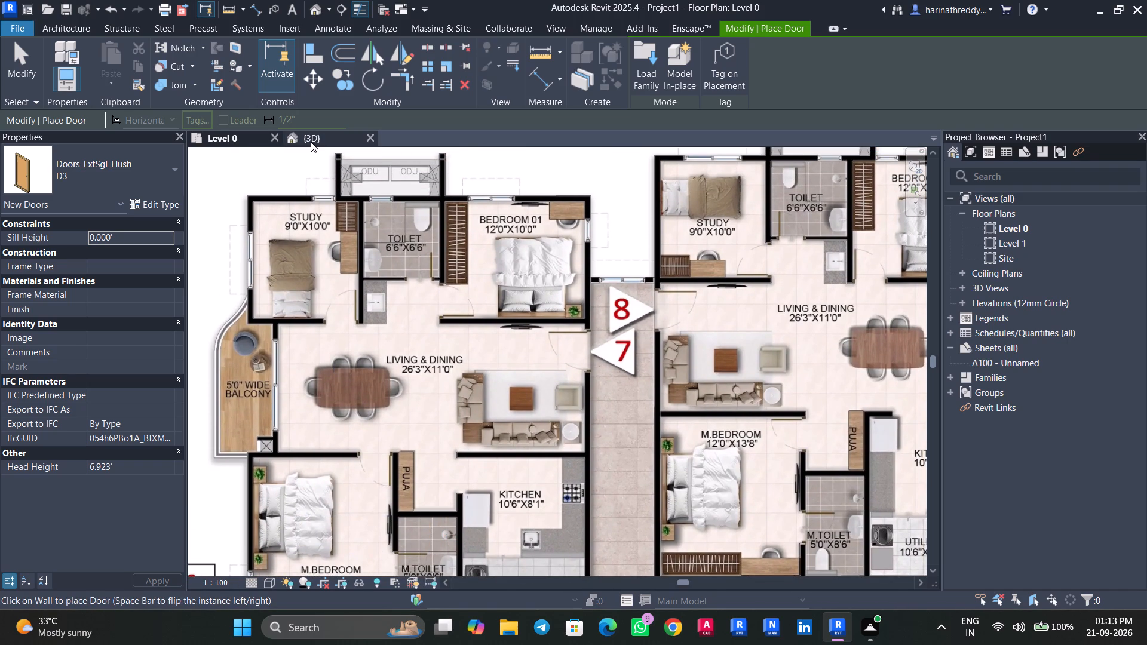
pyautogui.click(311, 142)
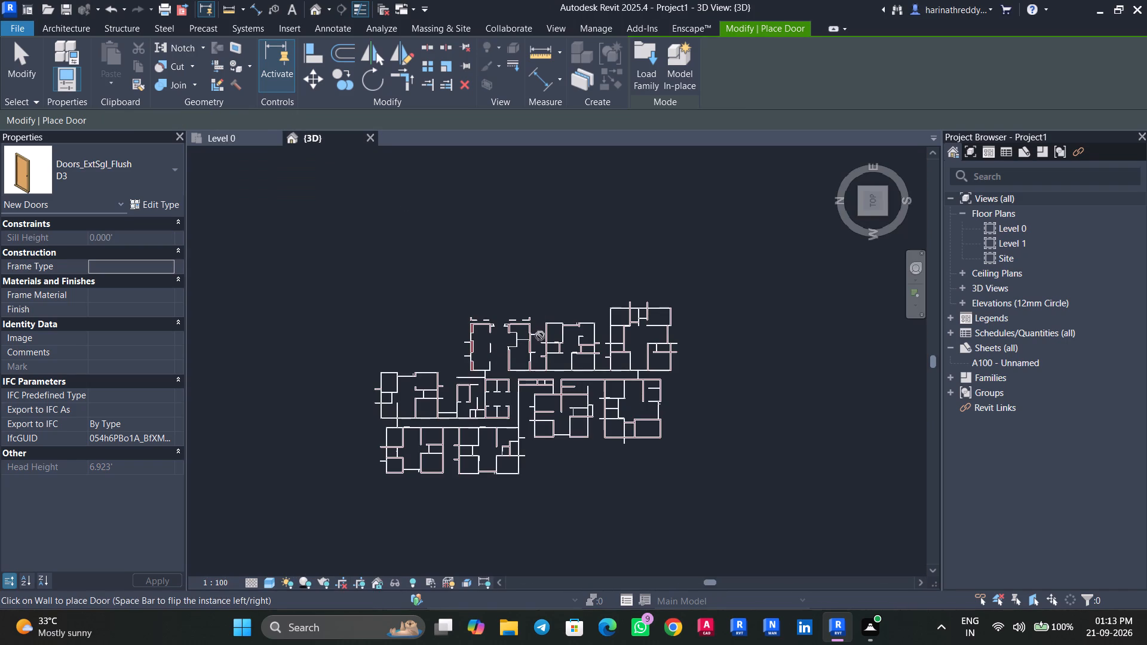
pyautogui.keyDown('shift'); pyautogui.scroll(1, 543, 337); pyautogui.keyUp('shift')
pyautogui.keyDown('shift'); pyautogui.moveTo(543, 337); pyautogui.dragTo(658, 360, button='middle'); pyautogui.keyUp('shift')
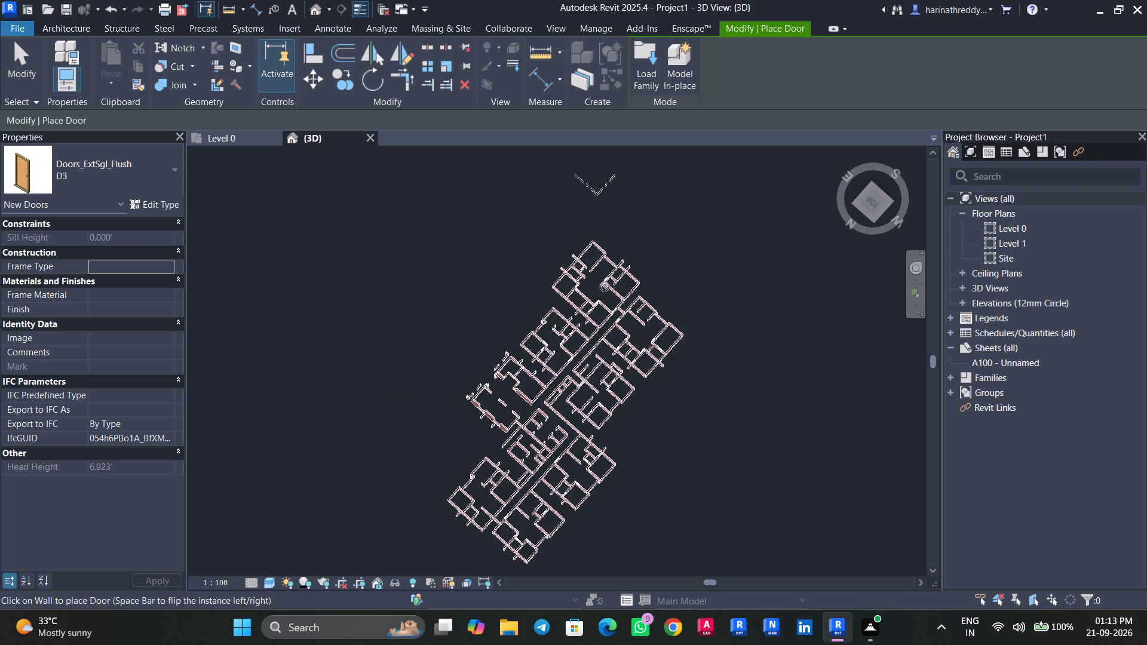
pyautogui.scroll(8, 605, 287)
pyautogui.scroll(3, 653, 281)
pyautogui.keyDown('shift'); pyautogui.moveTo(653, 281); pyautogui.dragTo(663, 178, button='middle'); pyautogui.keyUp('shift')
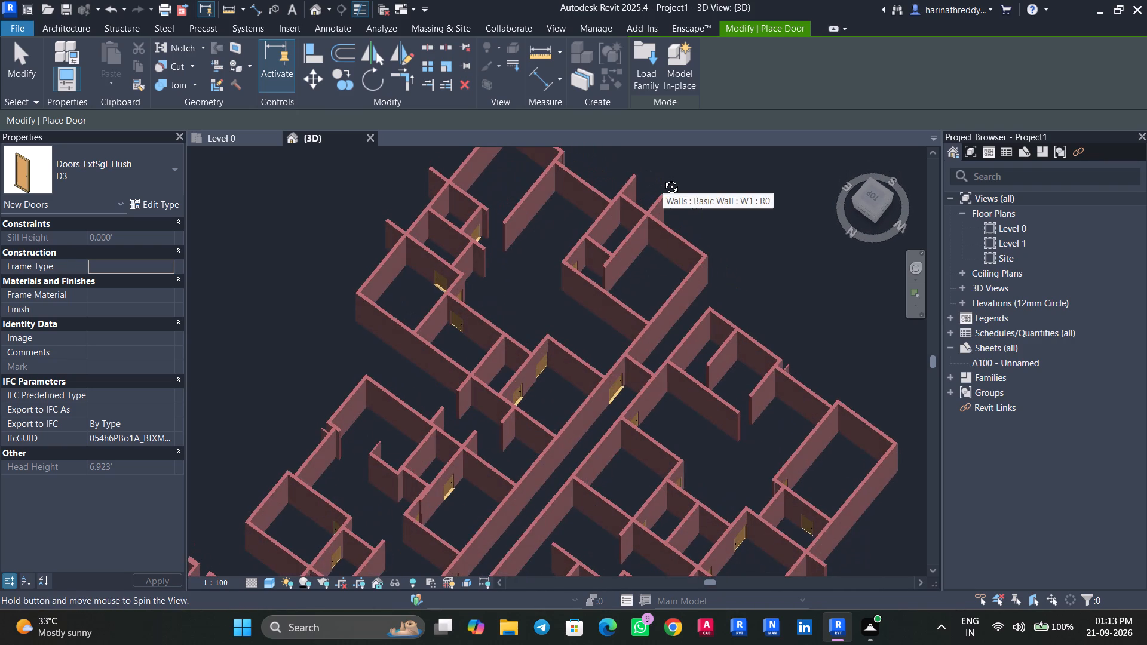
pyautogui.keyDown('shift'); pyautogui.moveTo(663, 178); pyautogui.dragTo(662, 196, button='middle'); pyautogui.keyUp('shift')
pyautogui.click(243, 135)
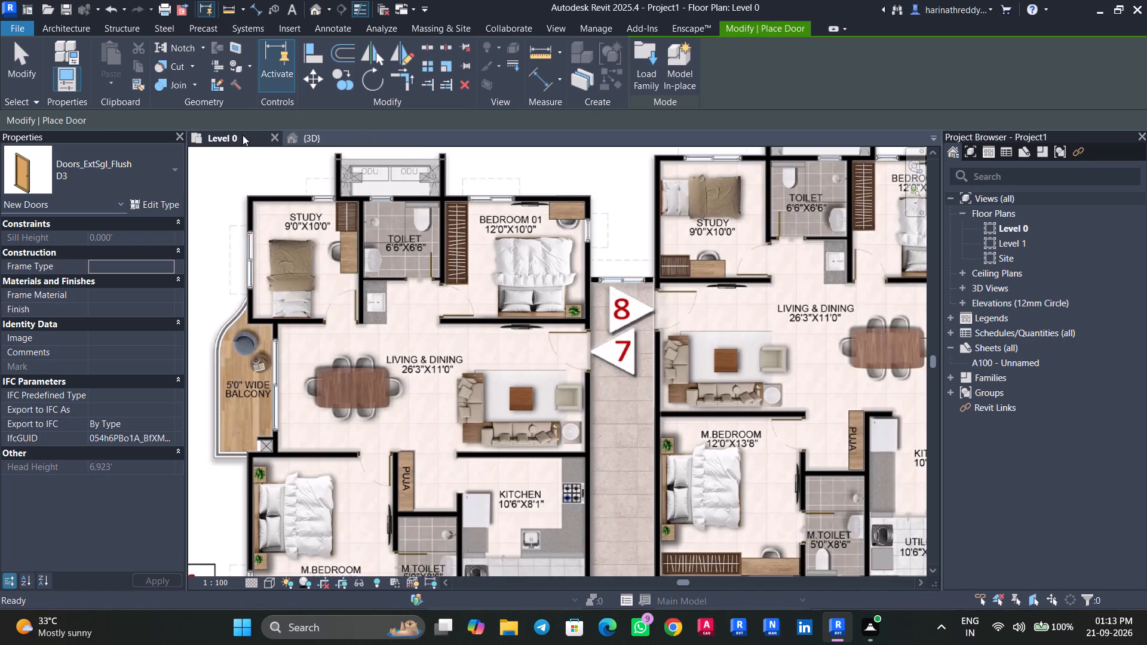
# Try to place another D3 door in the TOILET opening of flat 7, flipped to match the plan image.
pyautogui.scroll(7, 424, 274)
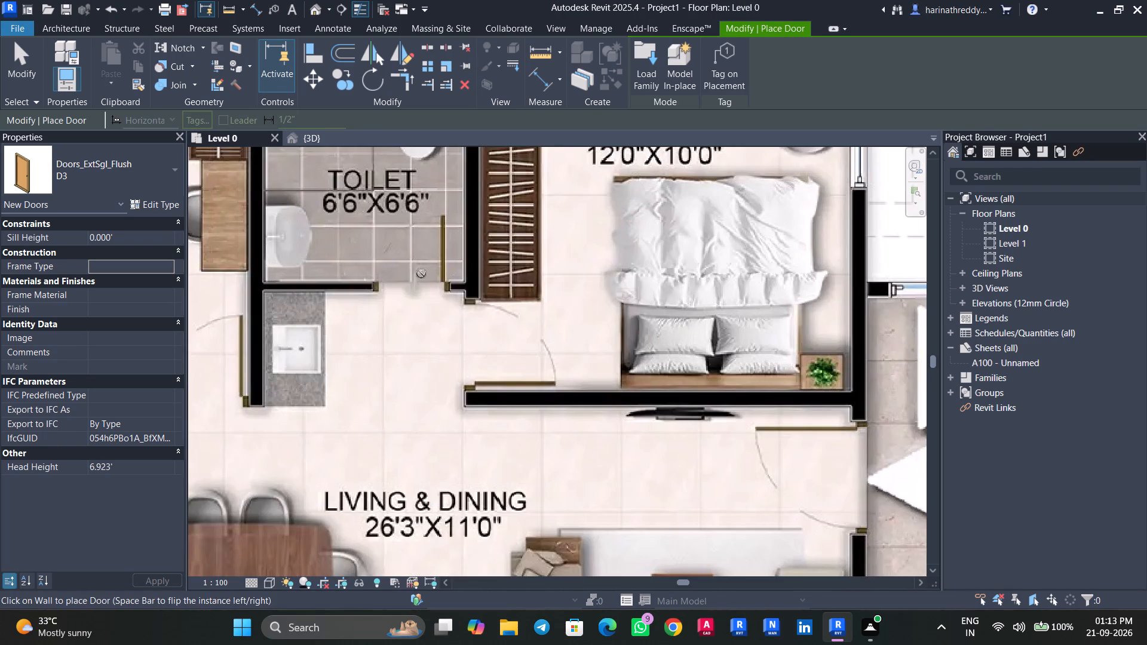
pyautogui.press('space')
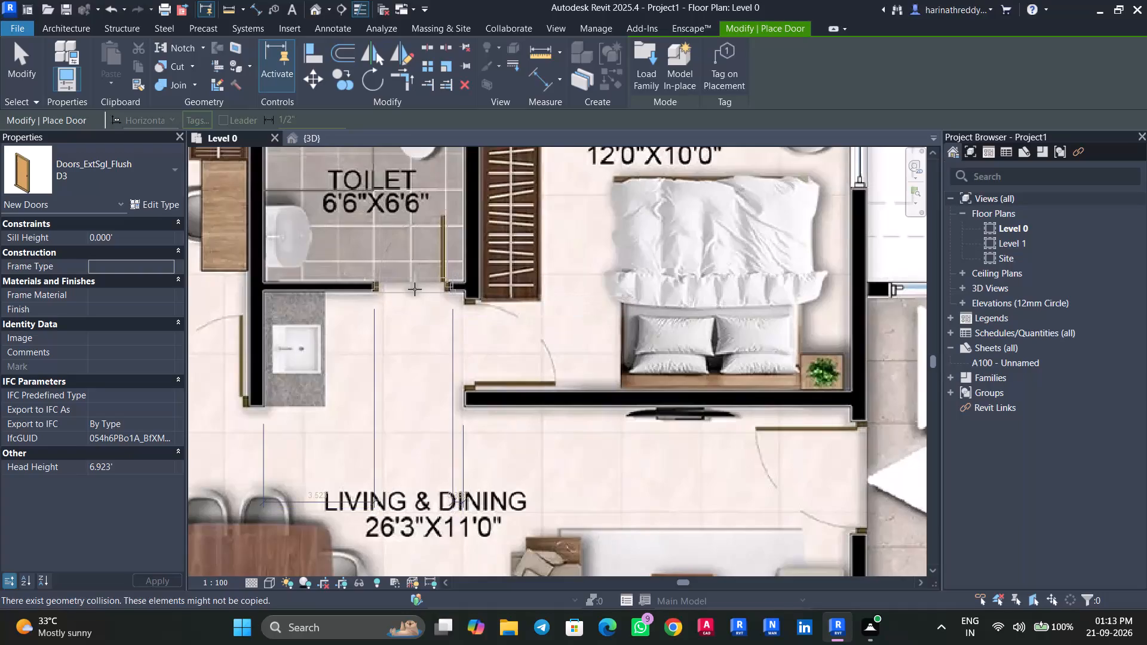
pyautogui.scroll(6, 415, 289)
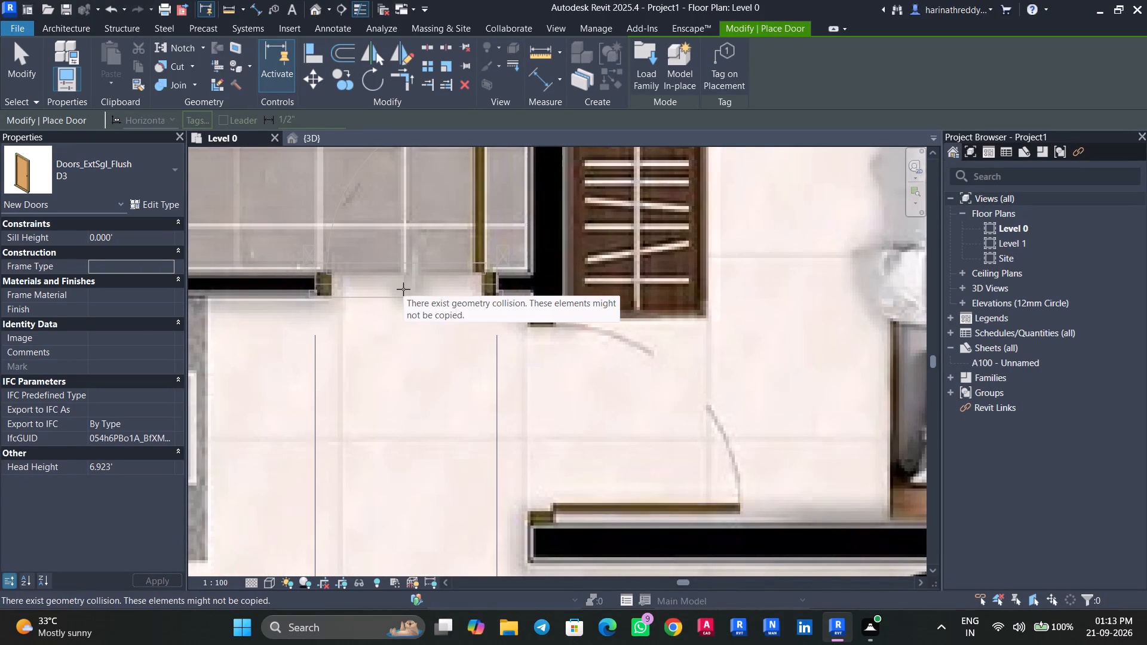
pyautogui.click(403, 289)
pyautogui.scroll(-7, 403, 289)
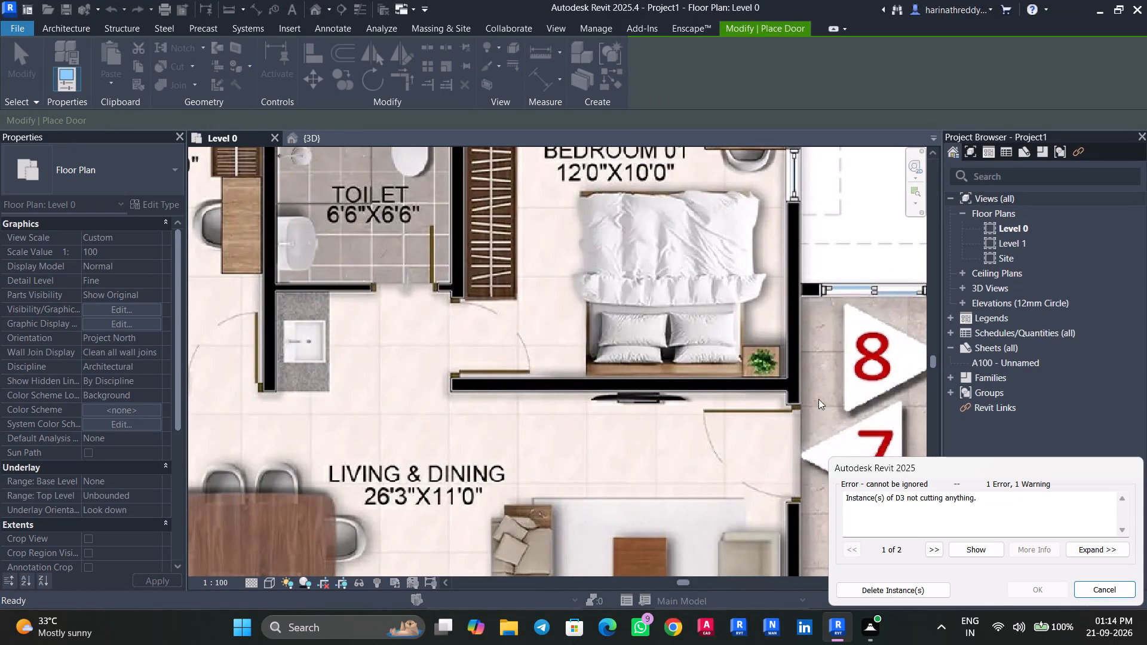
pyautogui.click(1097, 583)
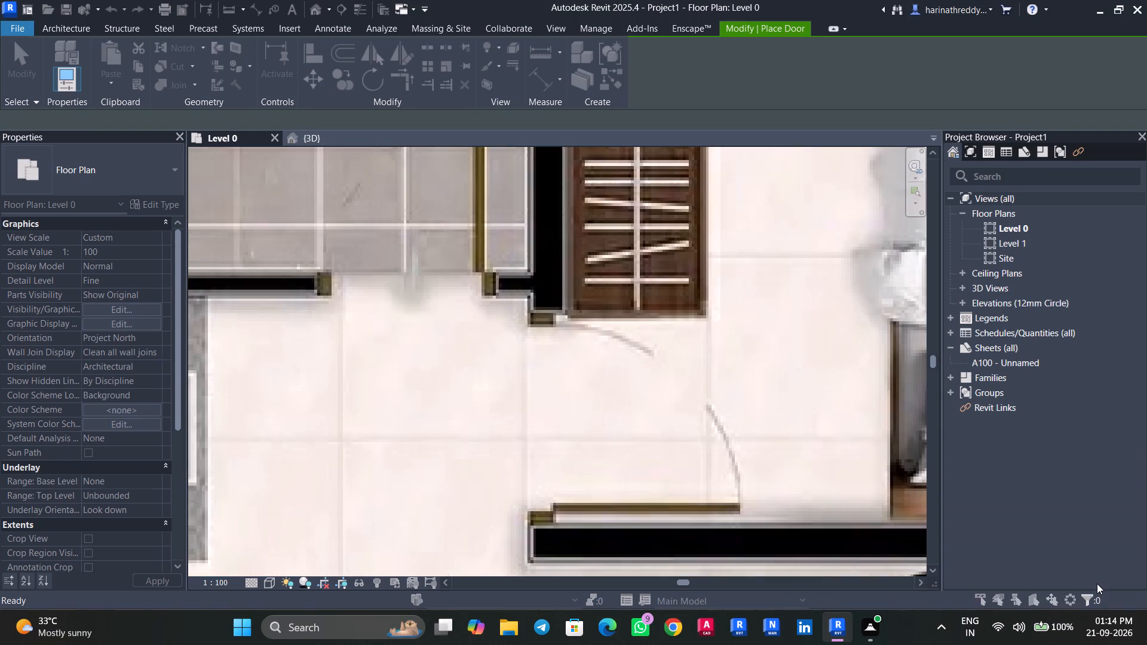
# Examine the toilet walls and door openings of flat 7 in the 3D view, and return to the Level 0 plan.
pyautogui.scroll(-3, 522, 235)
pyautogui.click(308, 131)
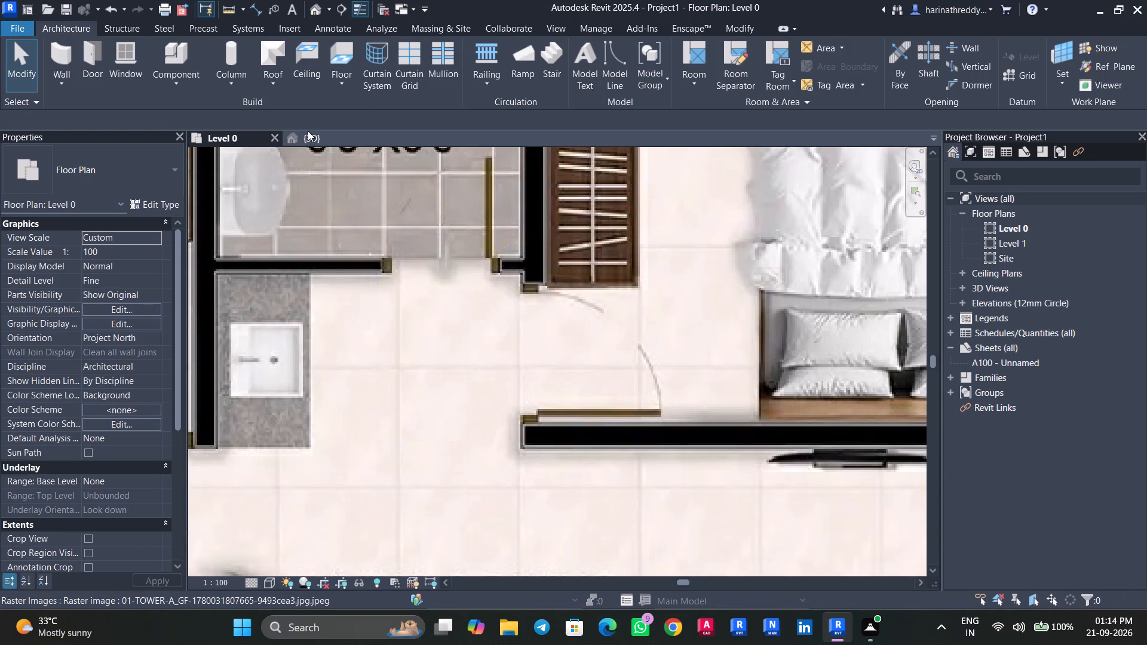
pyautogui.click(317, 143)
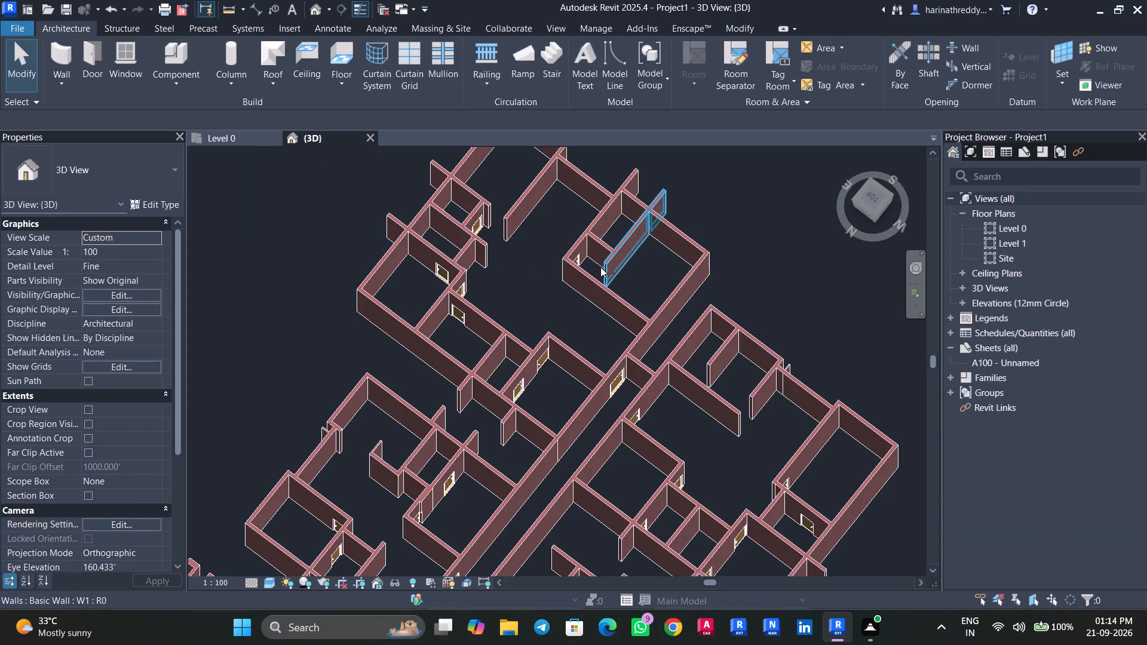
pyautogui.keyDown('shift'); pyautogui.moveTo(578, 288); pyautogui.dragTo(621, 305, button='middle'); pyautogui.keyUp('shift')
pyautogui.keyDown('shift'); pyautogui.scroll(6, 471, 217); pyautogui.keyUp('shift')
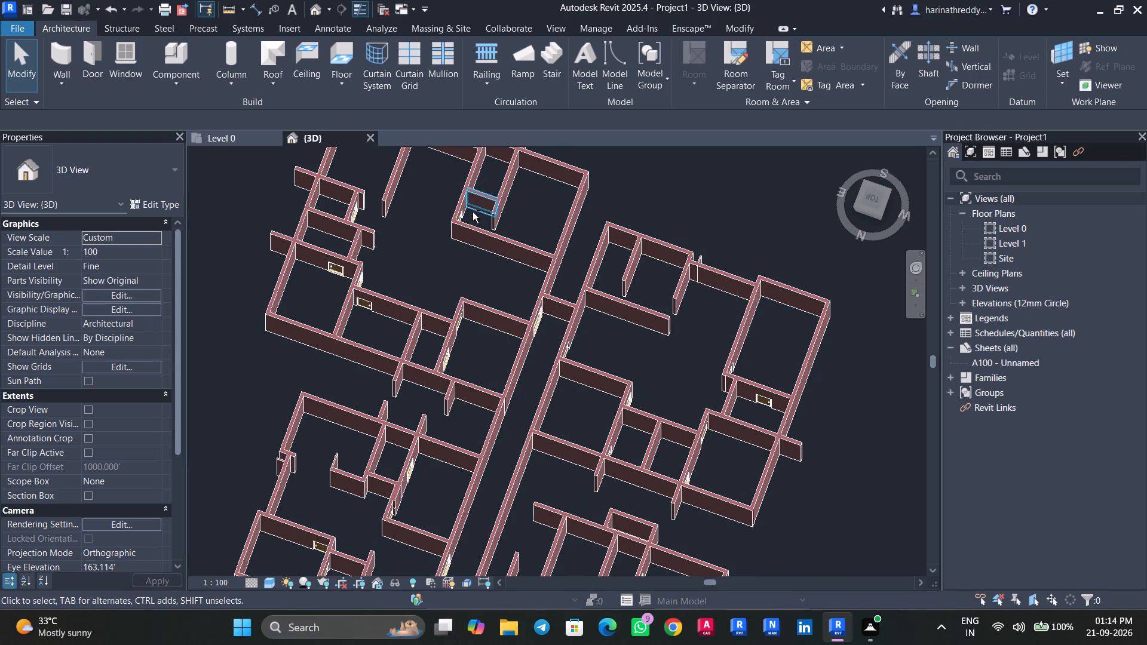
pyautogui.scroll(-1, 479, 220)
pyautogui.scroll(7, 479, 220)
pyautogui.keyDown('shift'); pyautogui.moveTo(479, 220); pyautogui.dragTo(487, 293, button='middle'); pyautogui.keyUp('shift')
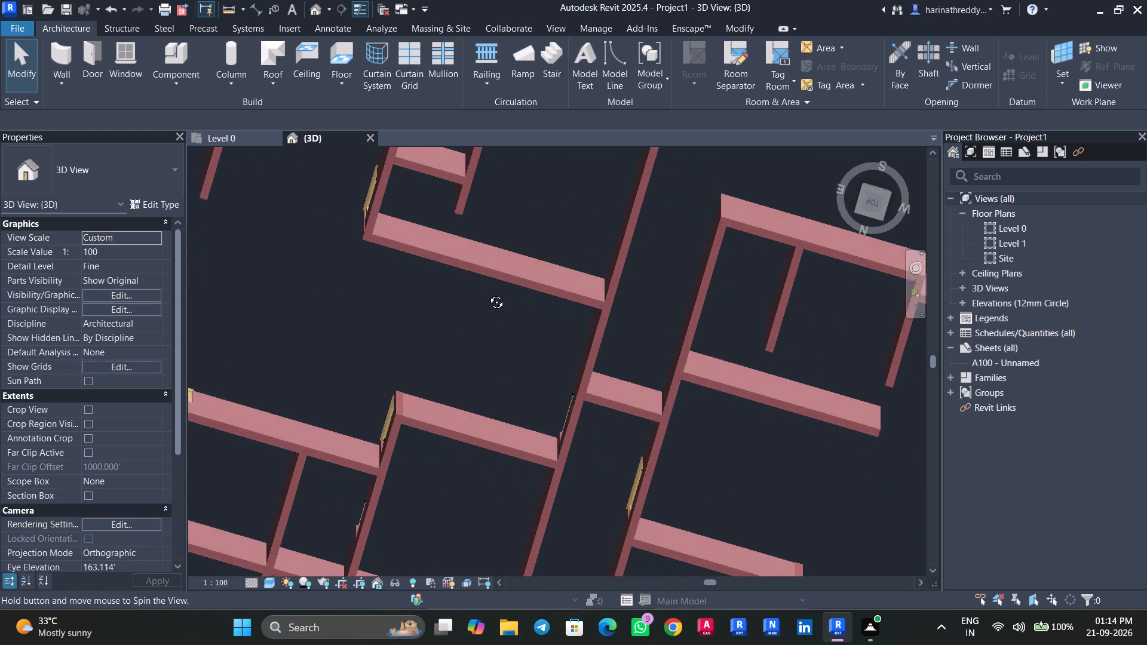
pyautogui.keyDown('shift'); pyautogui.moveTo(487, 293); pyautogui.dragTo(512, 257, button='middle'); pyautogui.keyUp('shift')
pyautogui.scroll(1, 502, 254)
pyautogui.scroll(-3, 449, 226)
pyautogui.moveTo(443, 223); pyautogui.dragTo(555, 285, button='middle')
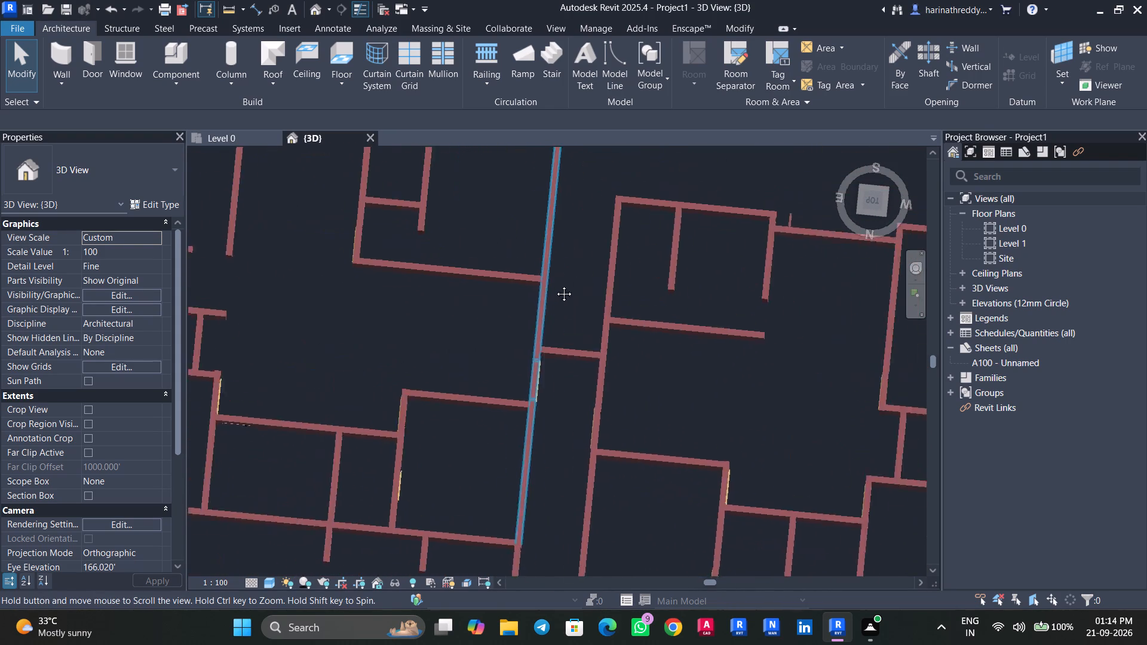
pyautogui.moveTo(555, 285); pyautogui.dragTo(582, 401, button='middle')
pyautogui.click(257, 143)
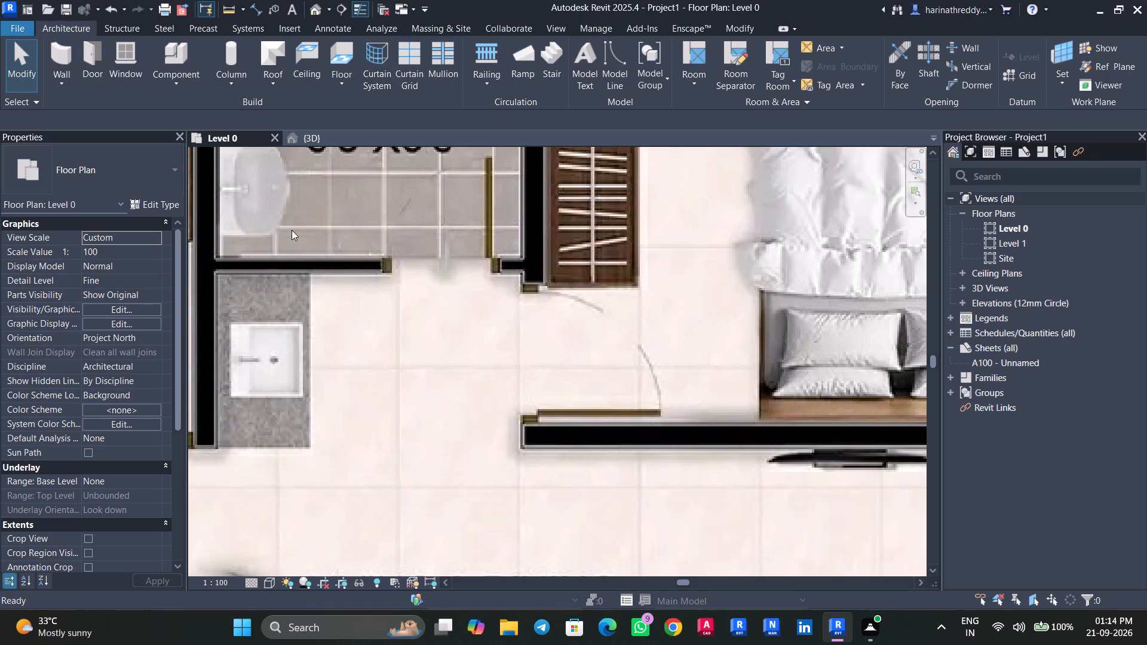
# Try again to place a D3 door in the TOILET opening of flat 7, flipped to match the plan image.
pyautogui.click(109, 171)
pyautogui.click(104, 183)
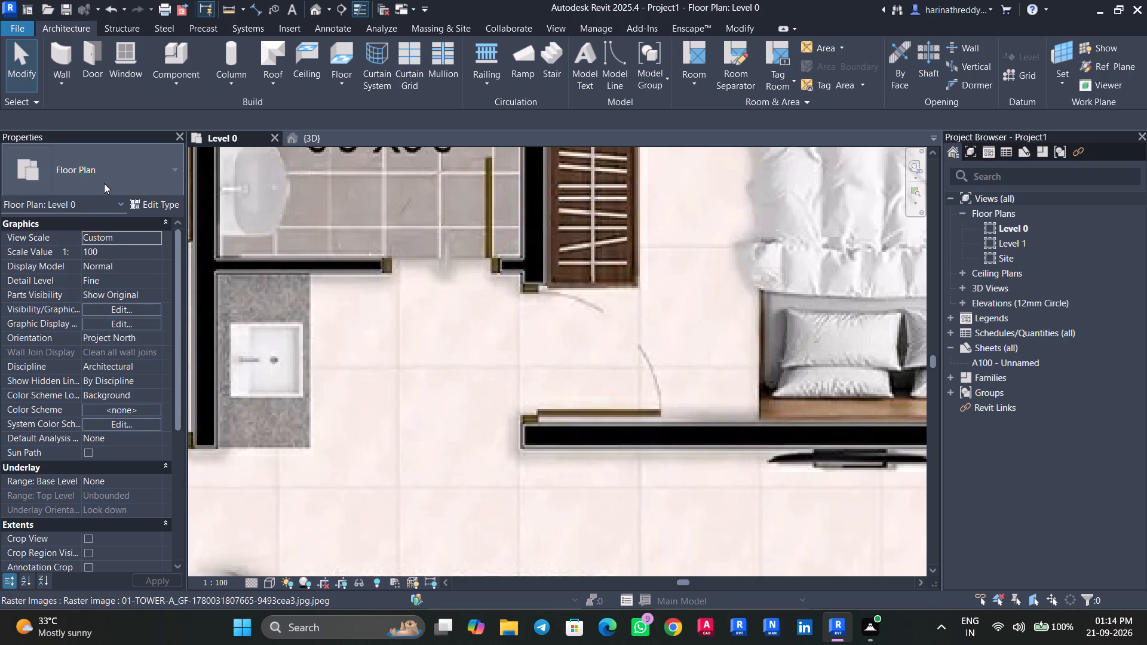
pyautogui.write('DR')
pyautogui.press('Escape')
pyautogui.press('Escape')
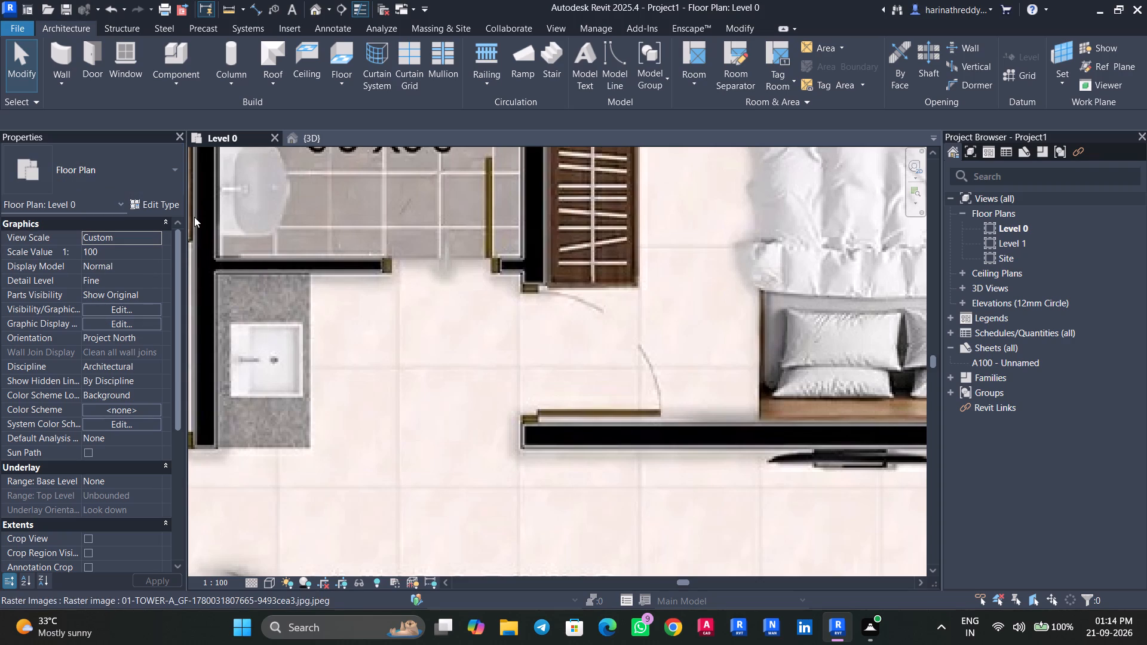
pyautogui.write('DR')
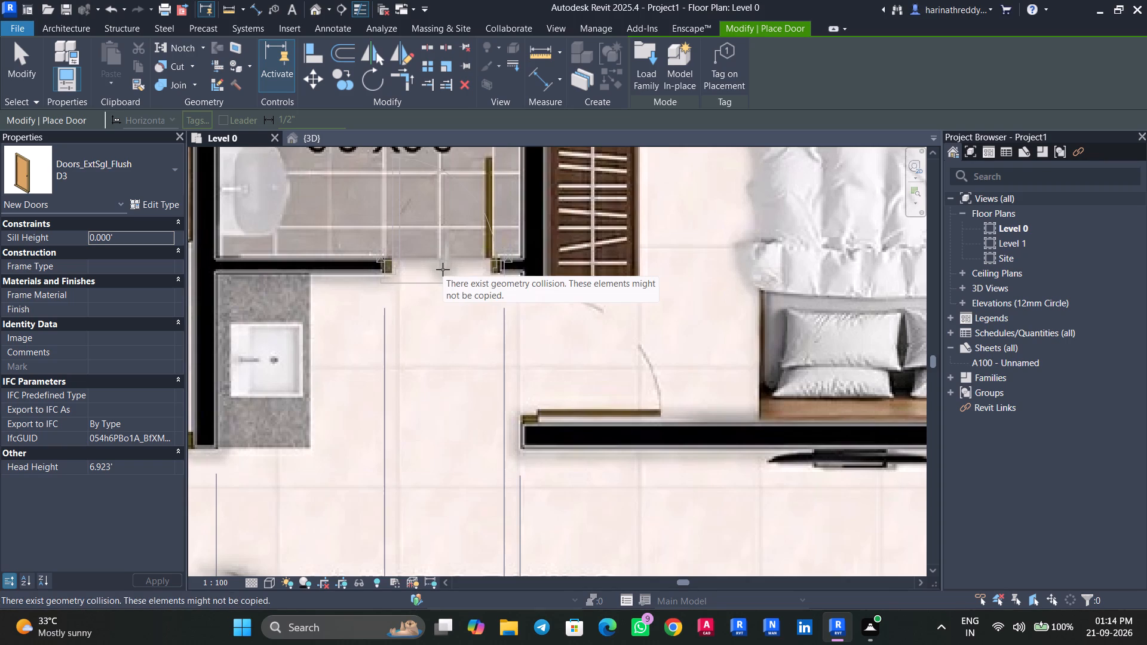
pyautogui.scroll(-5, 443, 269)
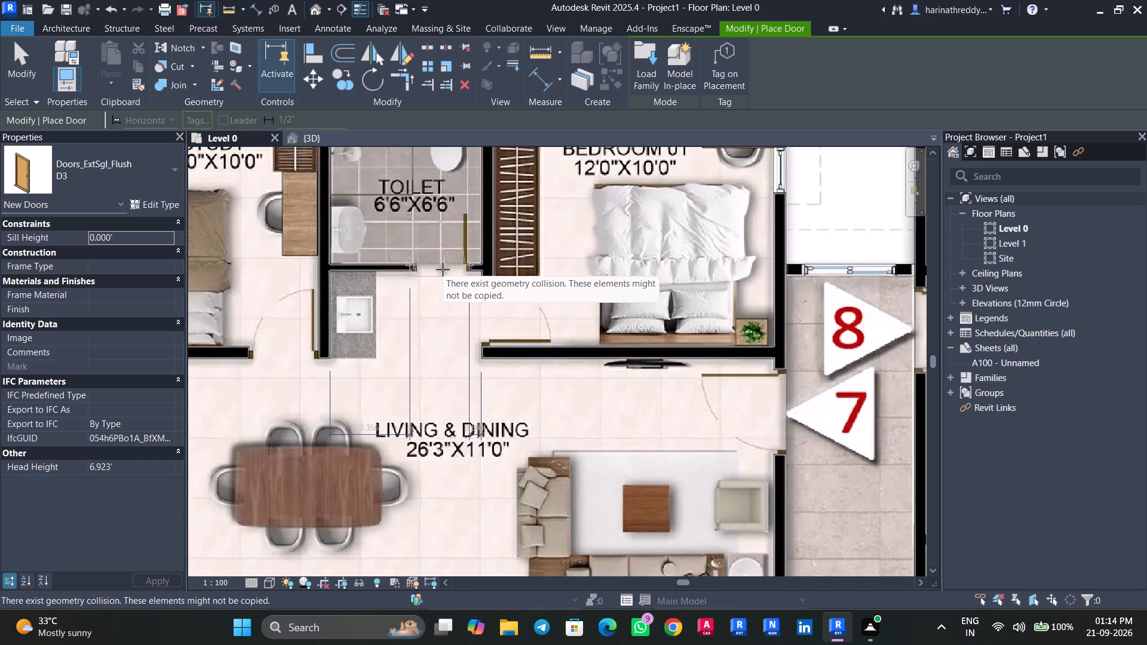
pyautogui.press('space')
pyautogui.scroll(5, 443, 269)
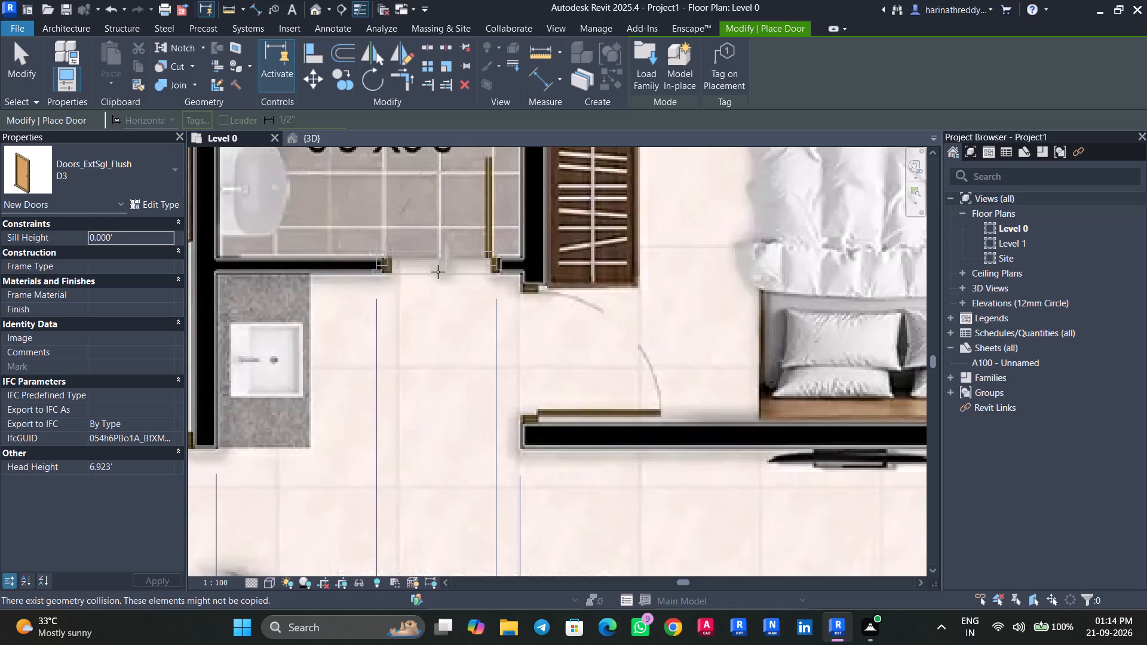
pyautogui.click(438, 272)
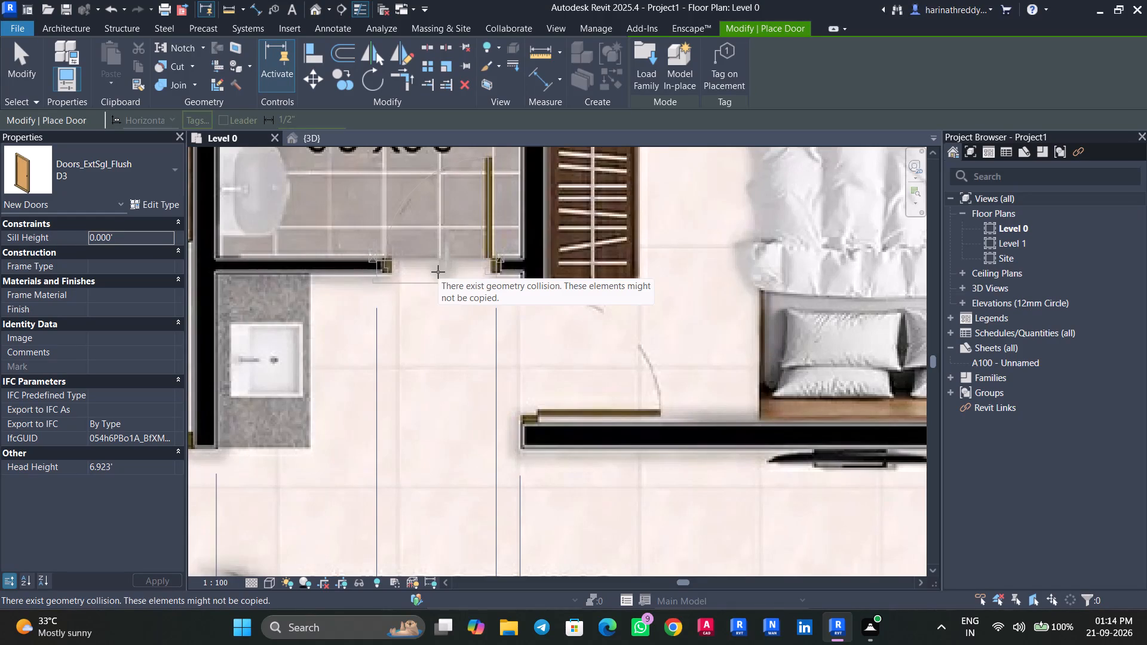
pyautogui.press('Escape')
# Examine the toilet walls and placed doors of flats 7 and 8 in the 3D view, and return to the Level 0 plan.
pyautogui.scroll(-9, 438, 272)
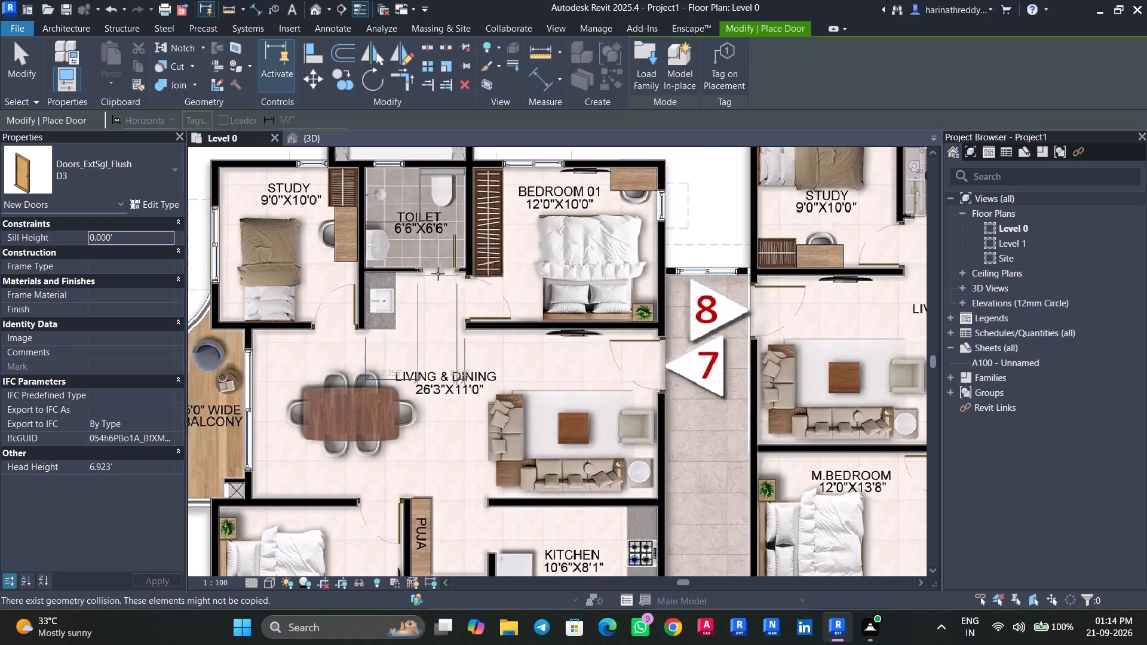
pyautogui.scroll(-3, 438, 274)
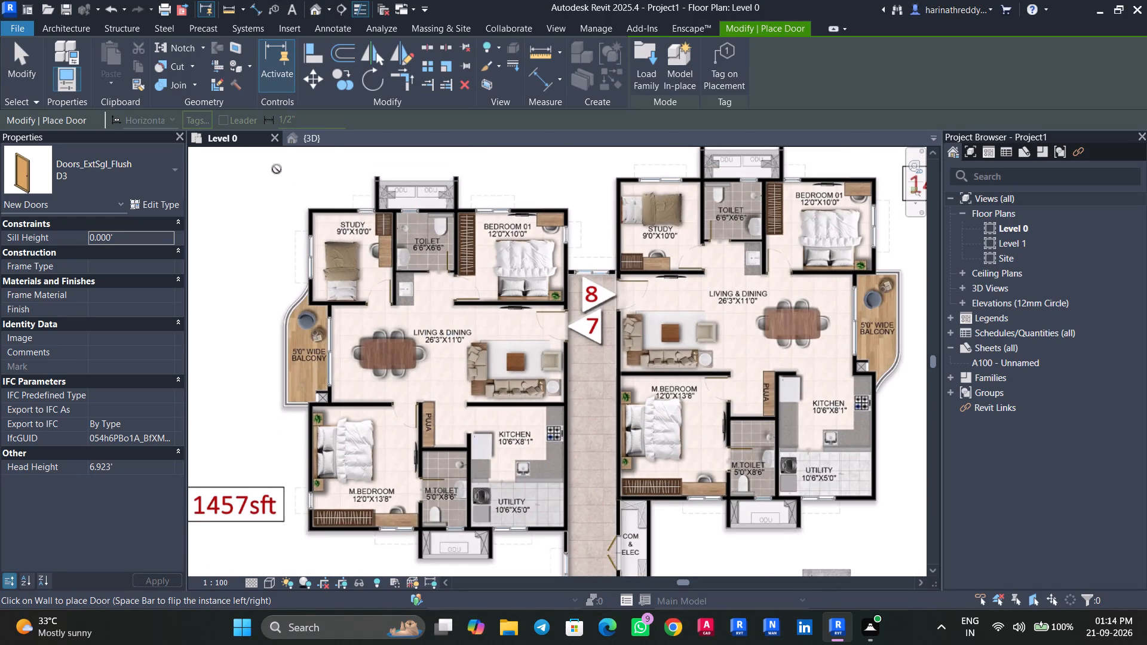
pyautogui.click(320, 141)
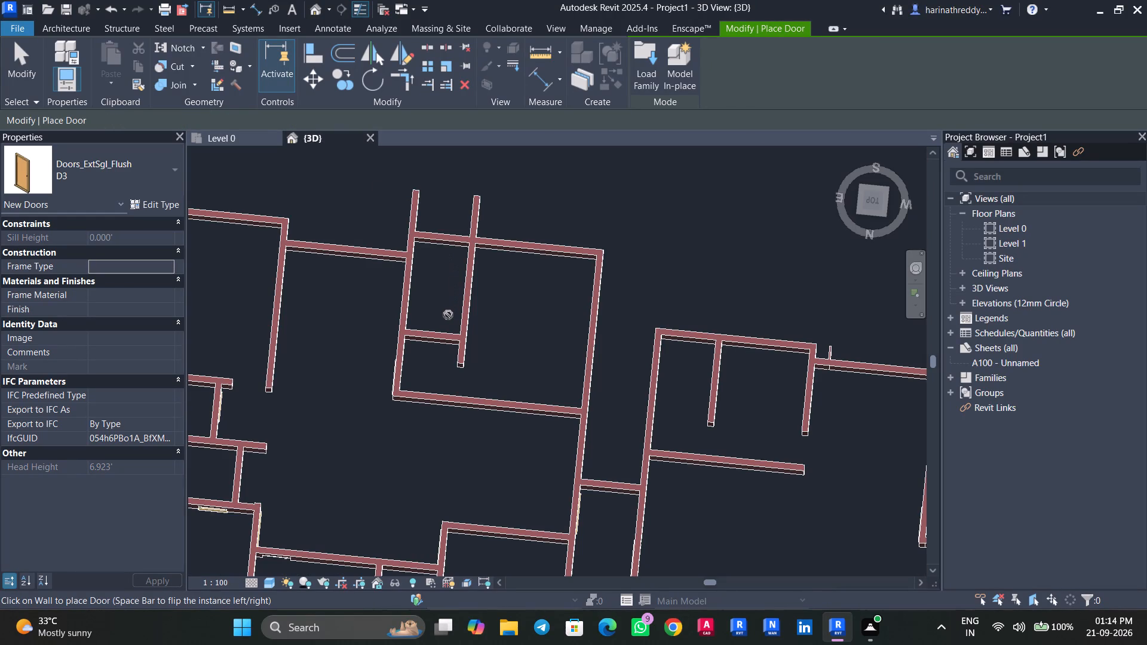
pyautogui.keyDown('shift'); pyautogui.moveTo(448, 315); pyautogui.dragTo(455, 244, button='middle'); pyautogui.keyUp('shift')
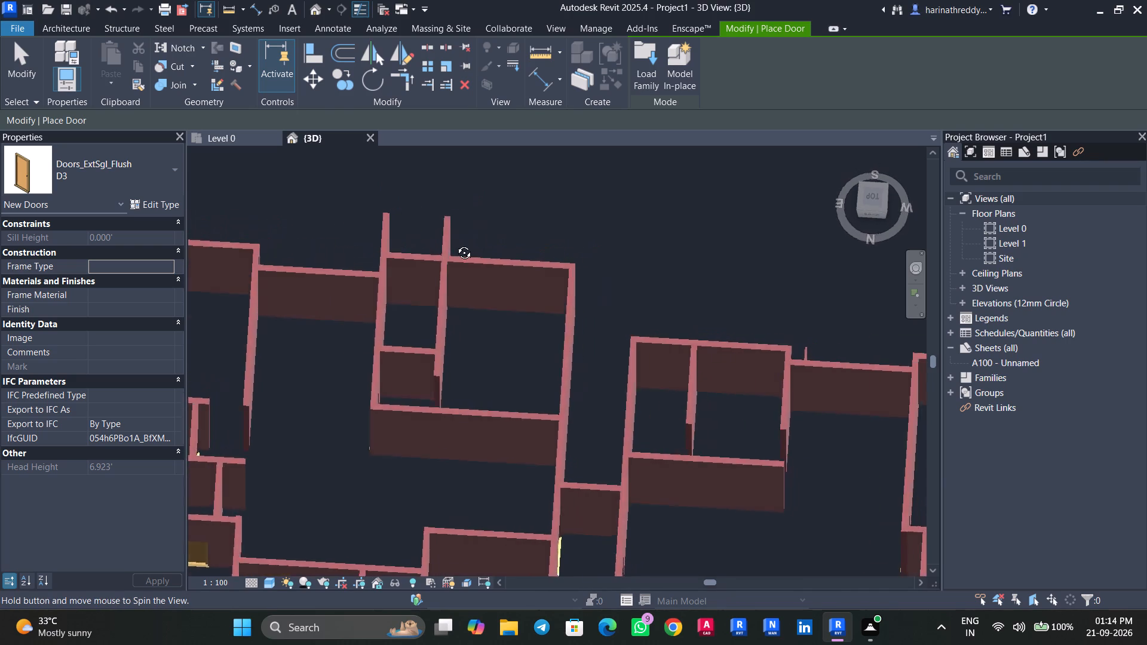
pyautogui.keyDown('shift'); pyautogui.moveTo(455, 244); pyautogui.dragTo(471, 235, button='middle'); pyautogui.keyUp('shift')
pyautogui.moveTo(313, 342); pyautogui.dragTo(522, 284, button='middle')
pyautogui.scroll(-4, 522, 285)
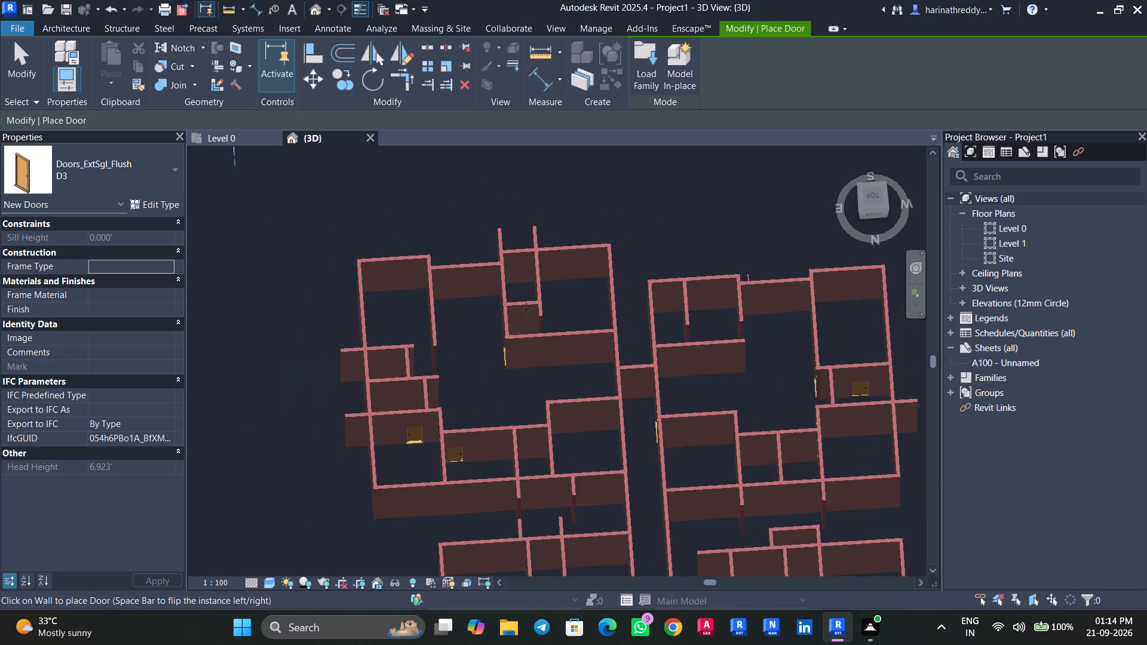
pyautogui.scroll(-3, 559, 365)
pyautogui.moveTo(559, 369); pyautogui.dragTo(461, 340, button='middle')
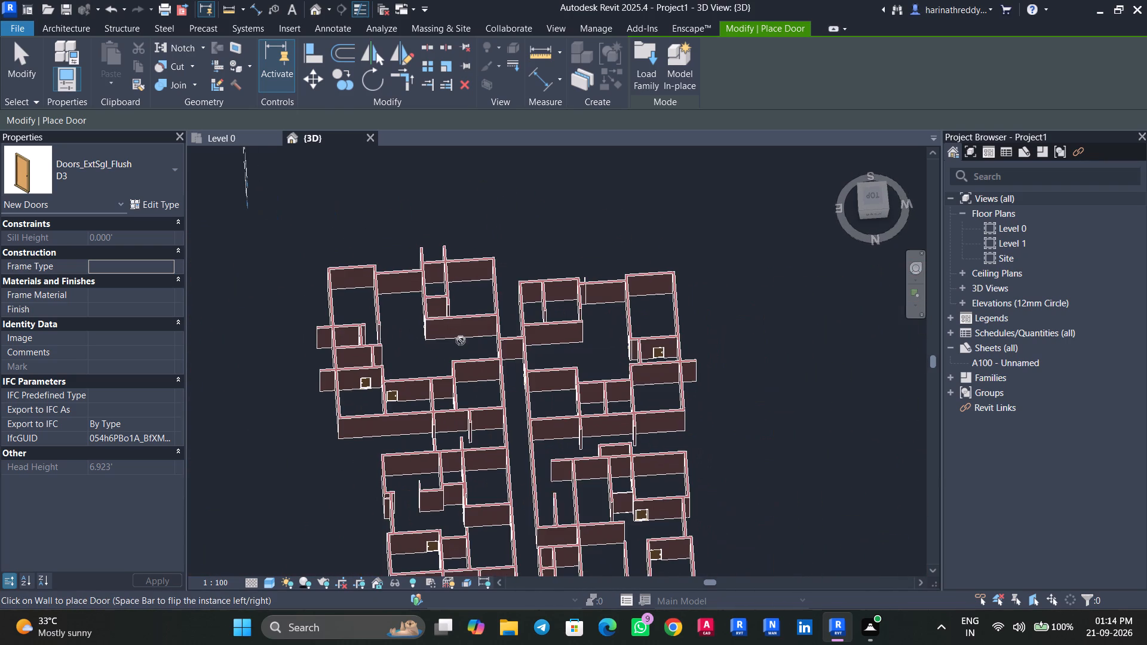
pyautogui.keyDown('shift'); pyautogui.moveTo(461, 340); pyautogui.dragTo(444, 411, button='middle'); pyautogui.keyUp('shift')
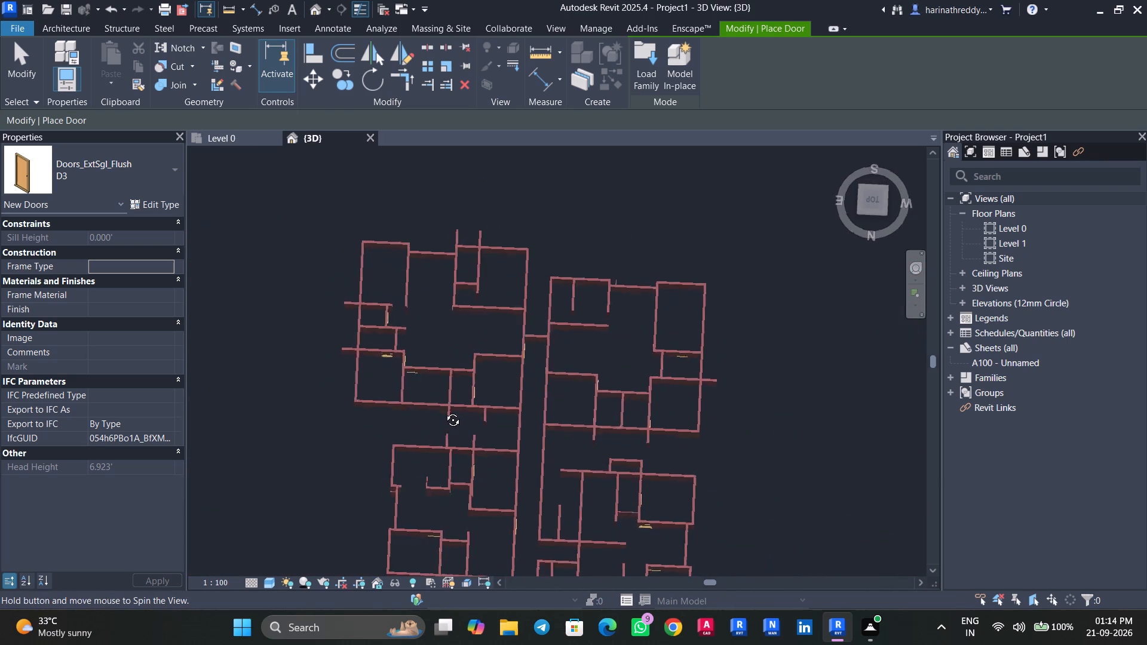
pyautogui.keyDown('shift'); pyautogui.moveTo(444, 411); pyautogui.dragTo(419, 360, button='middle'); pyautogui.keyUp('shift')
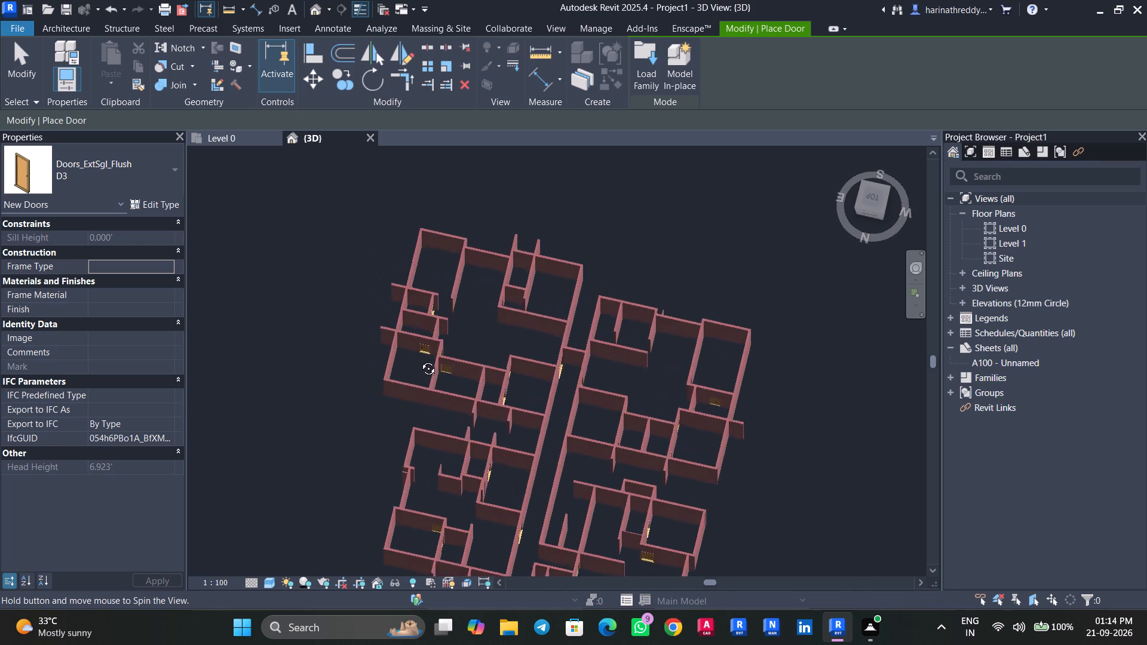
pyautogui.keyDown('shift'); pyautogui.moveTo(419, 360); pyautogui.dragTo(427, 342, button='middle'); pyautogui.keyUp('shift')
pyautogui.scroll(-4, 482, 367)
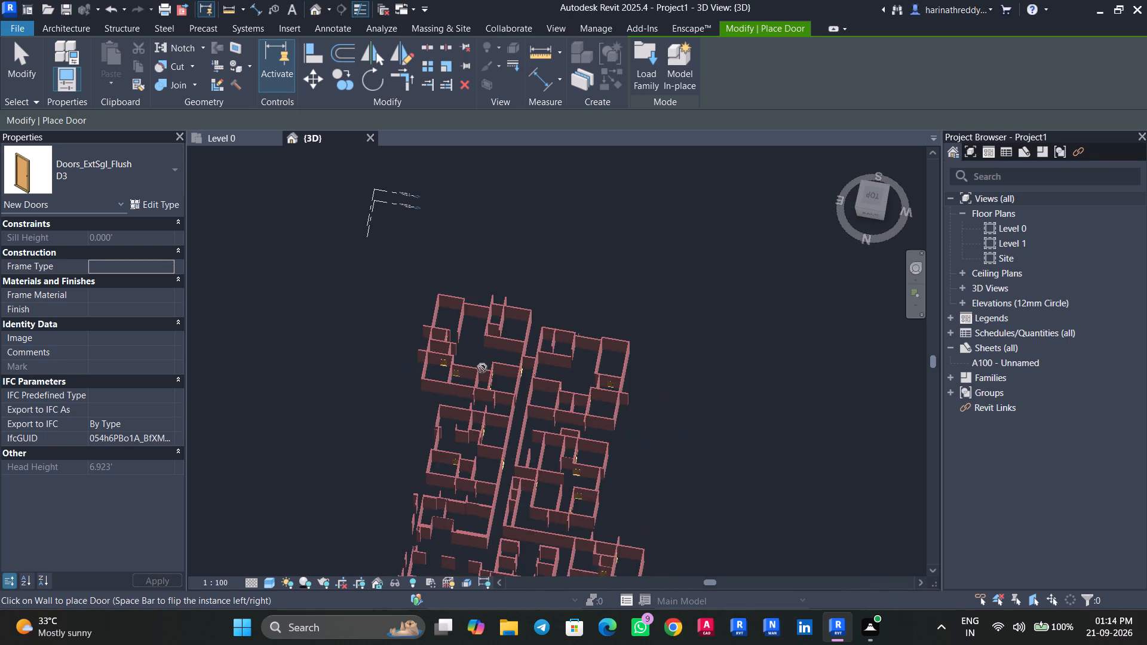
pyautogui.keyDown('shift'); pyautogui.moveTo(482, 368); pyautogui.dragTo(532, 352, button='middle'); pyautogui.keyUp('shift')
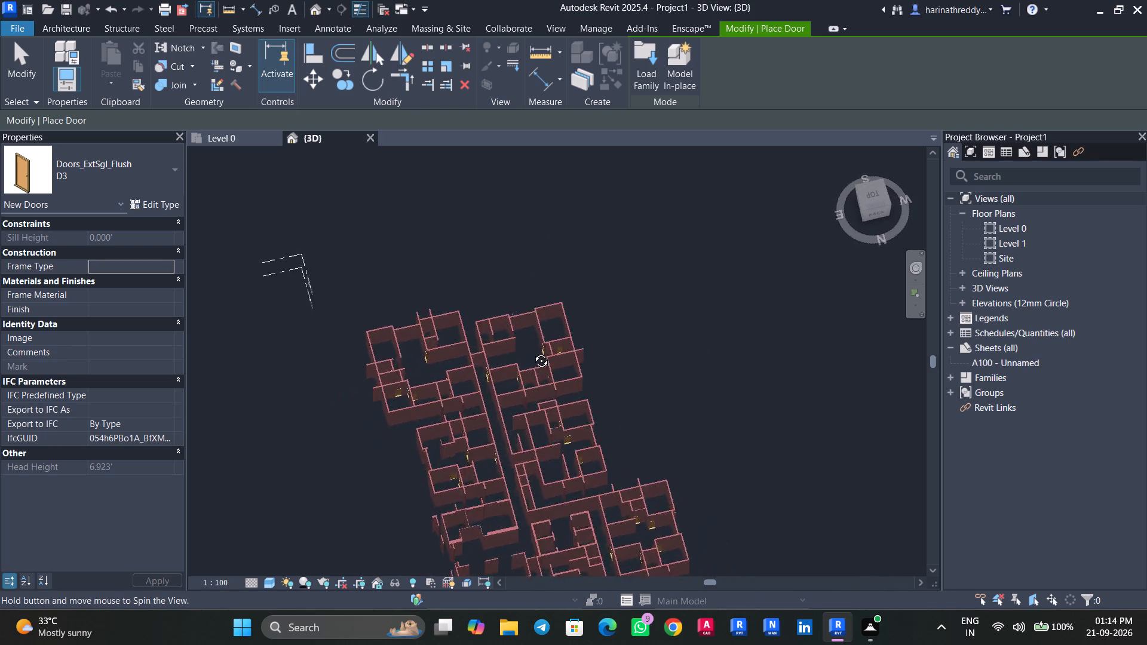
pyautogui.keyDown('shift'); pyautogui.moveTo(532, 352); pyautogui.dragTo(500, 358, button='middle'); pyautogui.keyUp('shift')
pyautogui.scroll(1, 500, 358)
pyautogui.scroll(7, 441, 358)
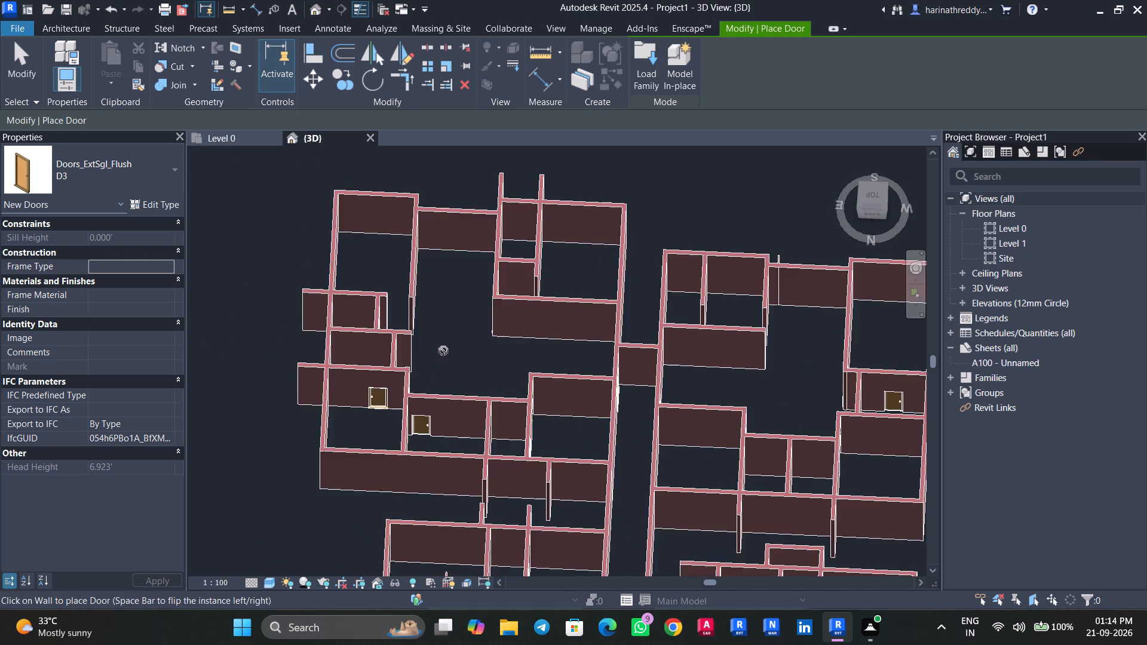
pyautogui.keyDown('shift'); pyautogui.moveTo(443, 351); pyautogui.dragTo(416, 352, button='middle'); pyautogui.keyUp('shift')
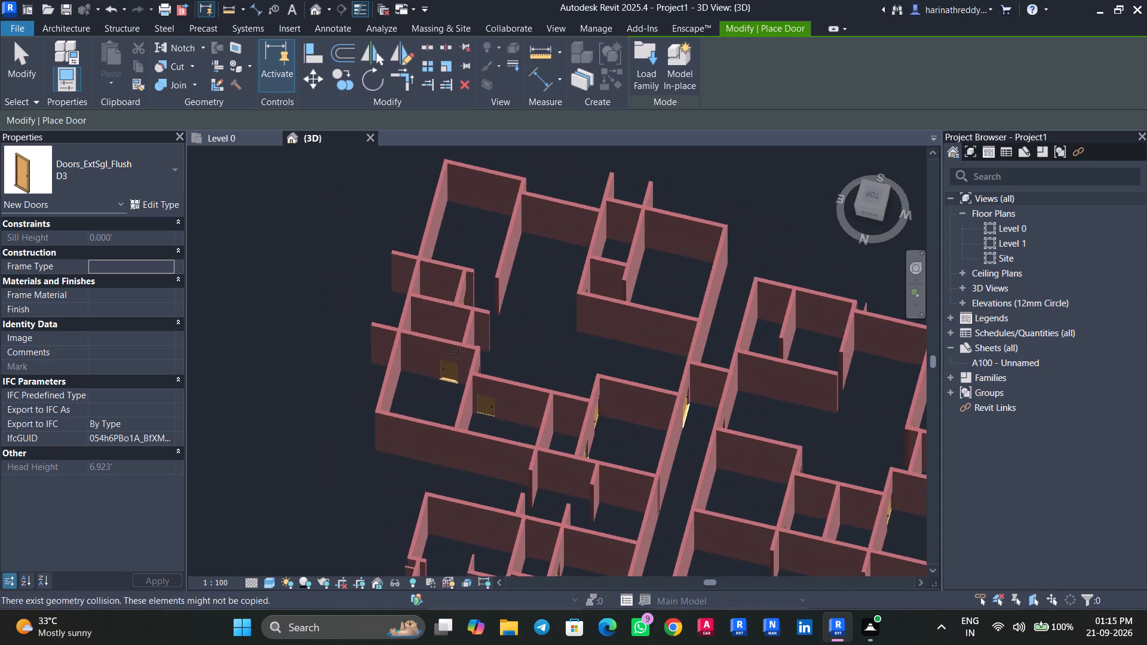
pyautogui.keyDown('shift'); pyautogui.moveTo(553, 345); pyautogui.dragTo(529, 376, button='middle'); pyautogui.keyUp('shift')
pyautogui.scroll(1, 663, 318)
pyautogui.moveTo(663, 318); pyautogui.dragTo(611, 401, button='middle')
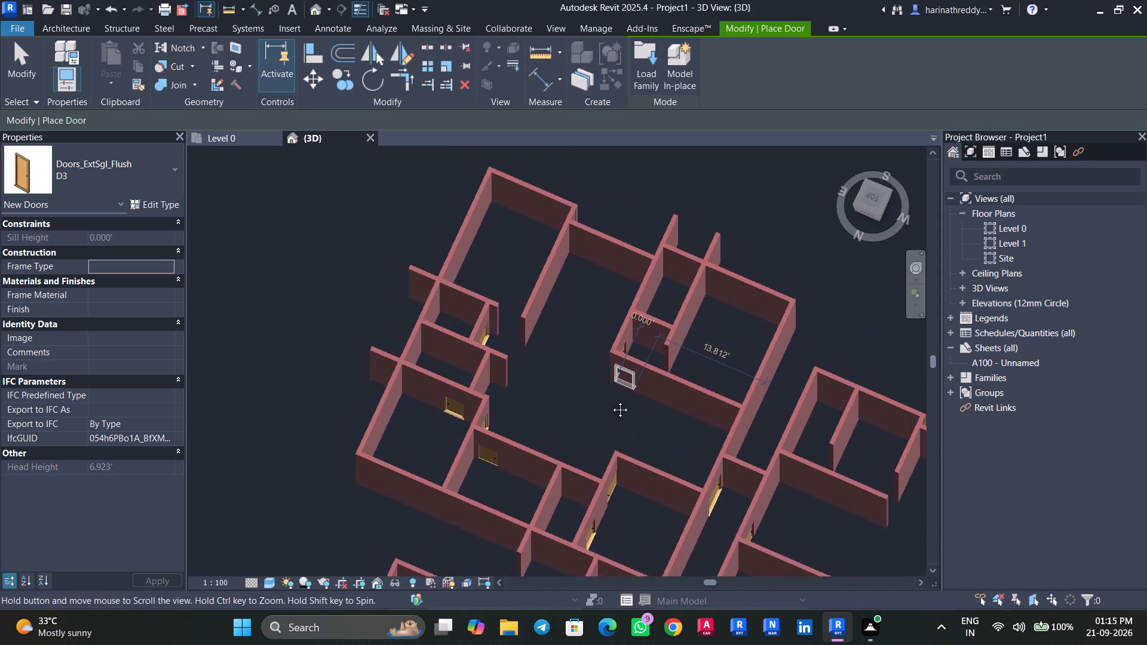
pyautogui.moveTo(611, 401); pyautogui.dragTo(588, 428, button='middle')
pyautogui.press('Escape')
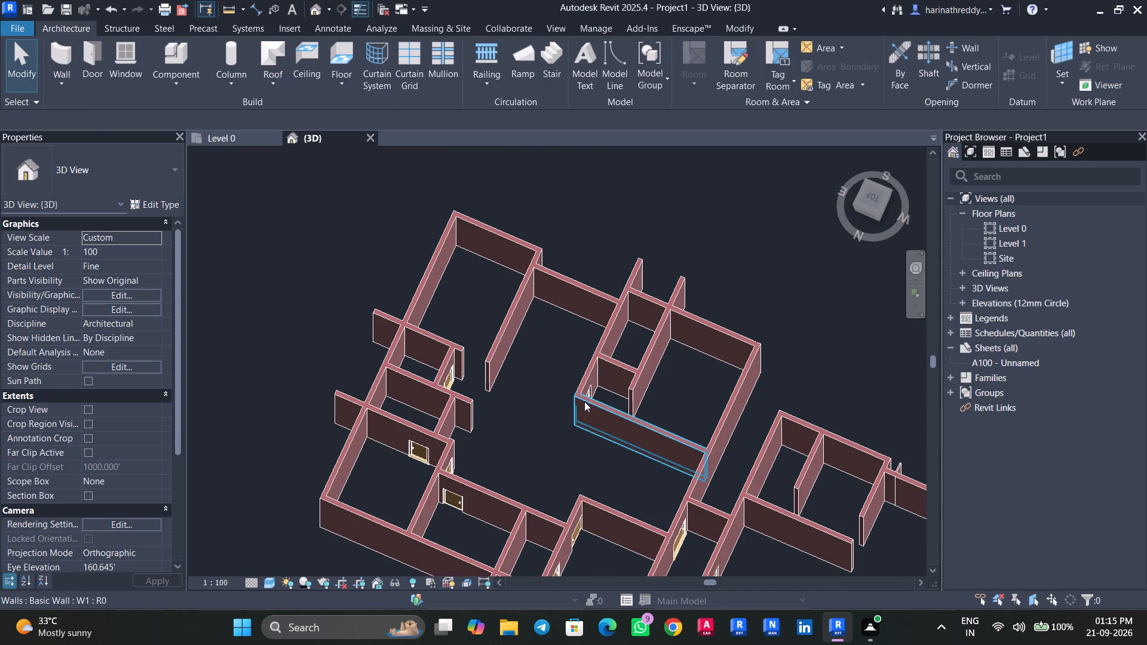
pyautogui.click(245, 143)
# Compare flat 7 in the Level 0 plan with the 3D view seen from the top, and return to the plan.
pyautogui.scroll(-6, 418, 270)
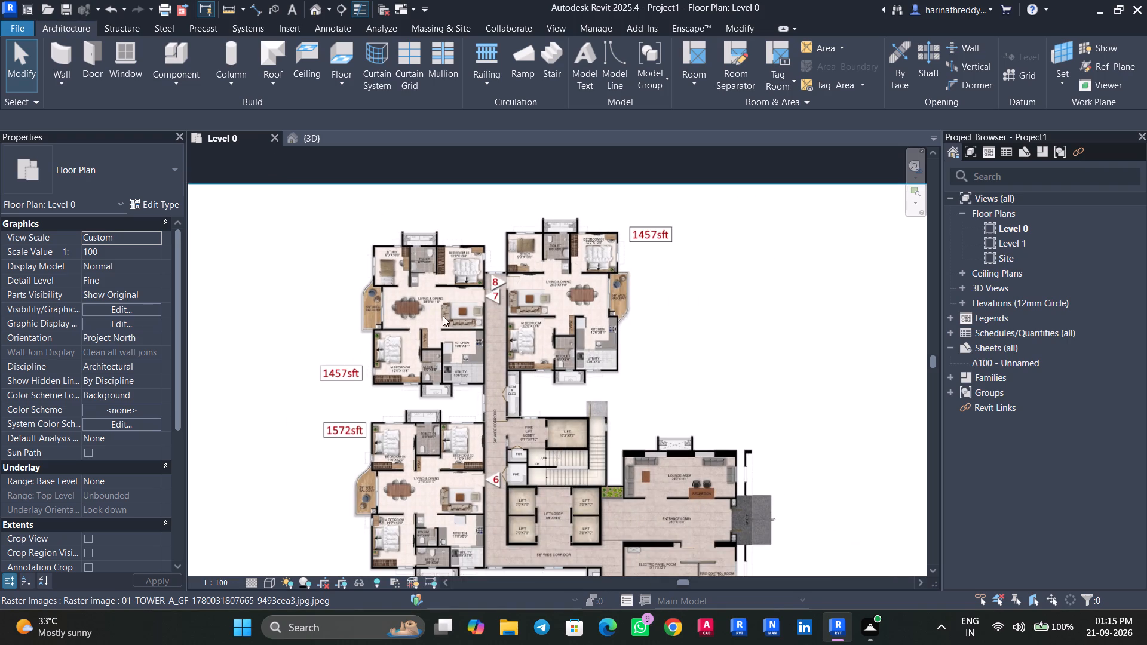
pyautogui.scroll(8, 428, 303)
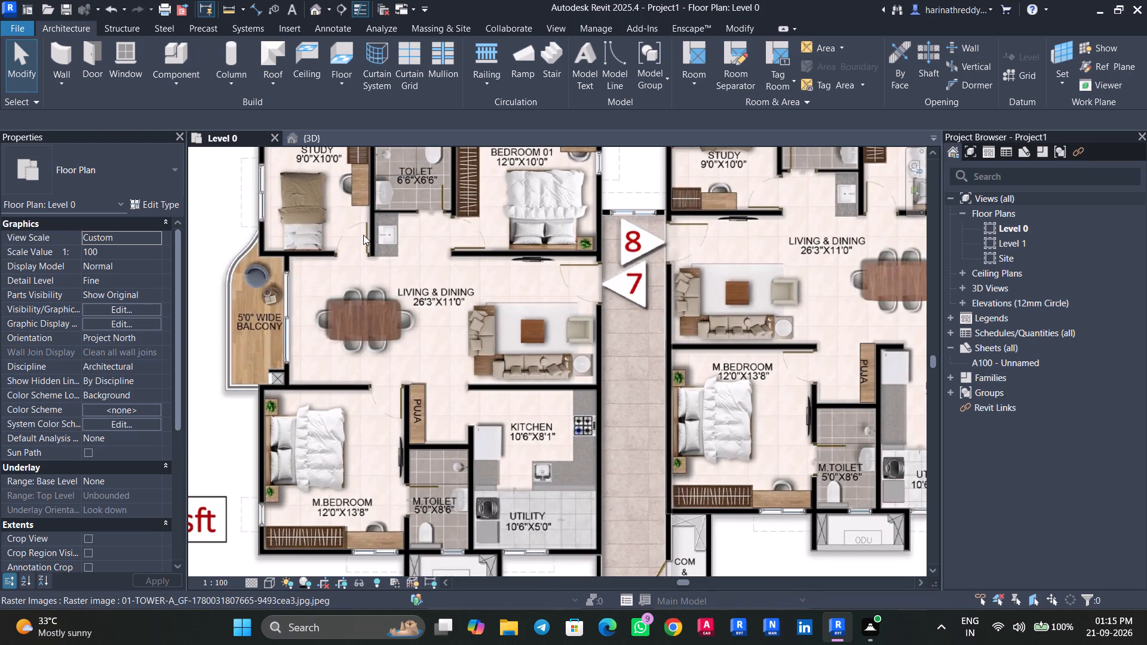
pyautogui.scroll(-3, 364, 235)
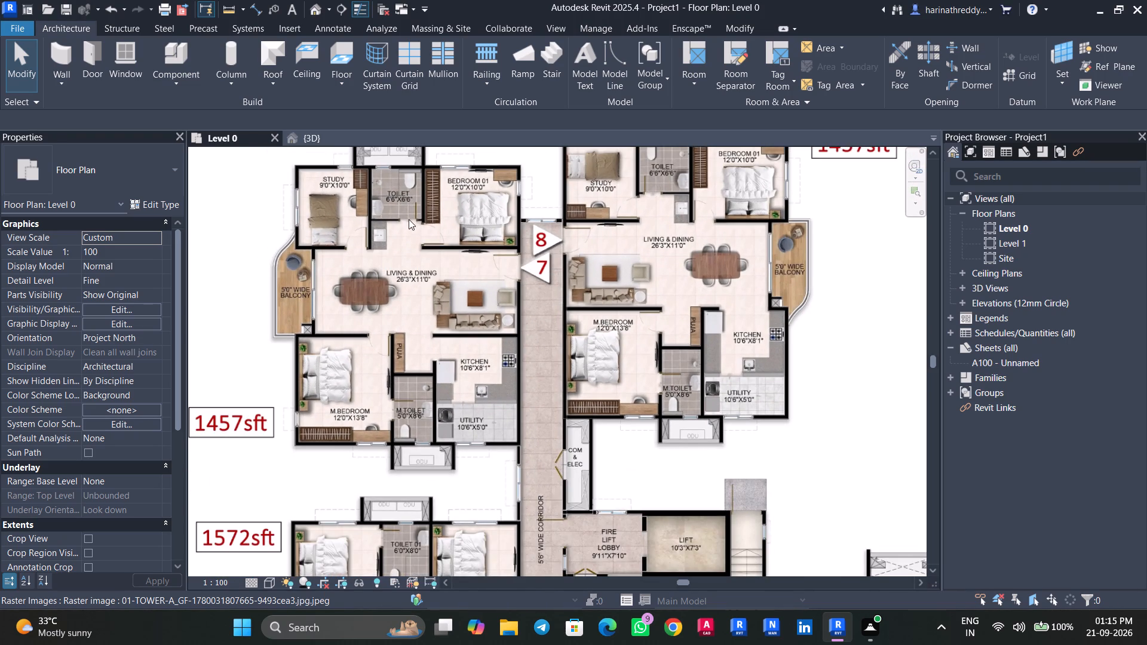
pyautogui.click(302, 134)
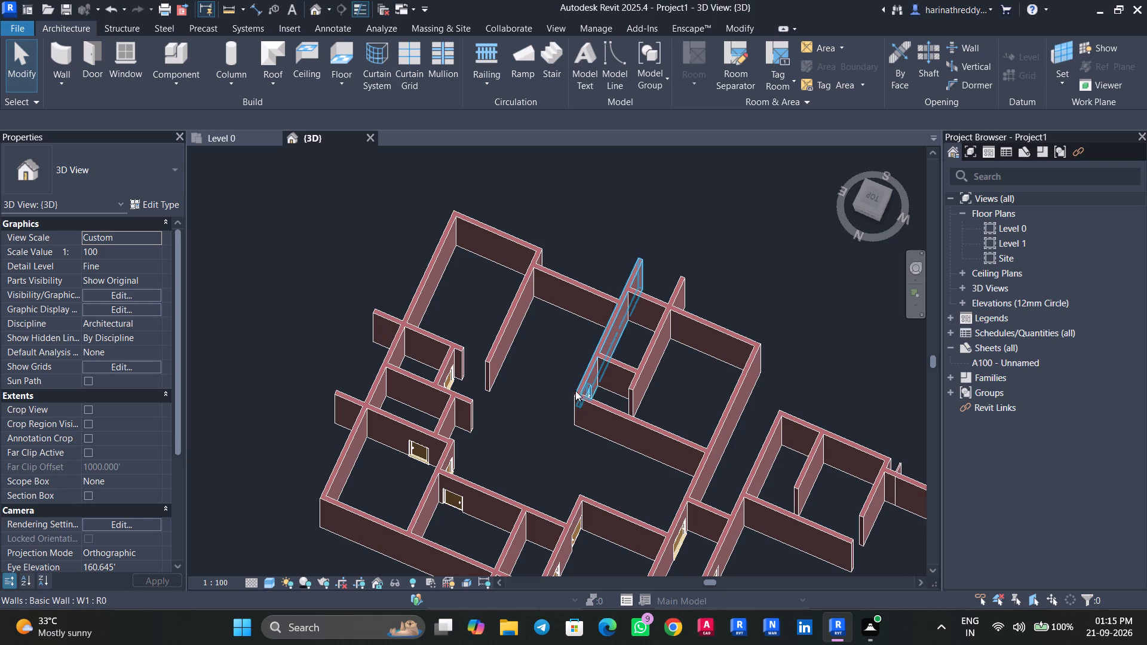
pyautogui.click(875, 198)
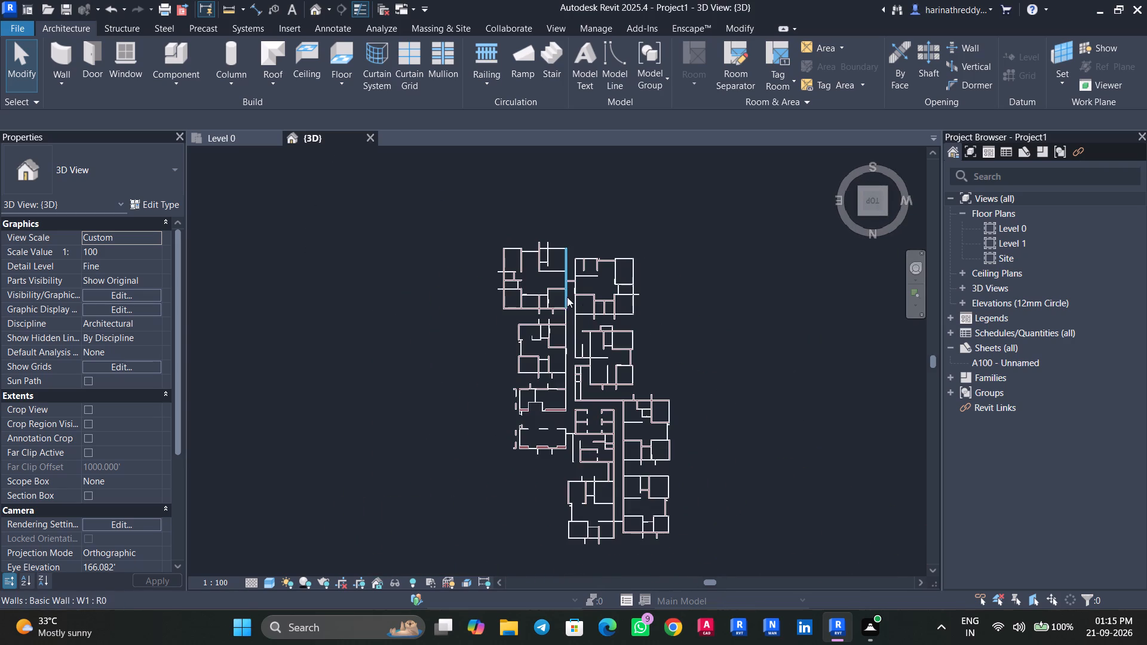
pyautogui.scroll(8, 554, 289)
pyautogui.scroll(7, 525, 242)
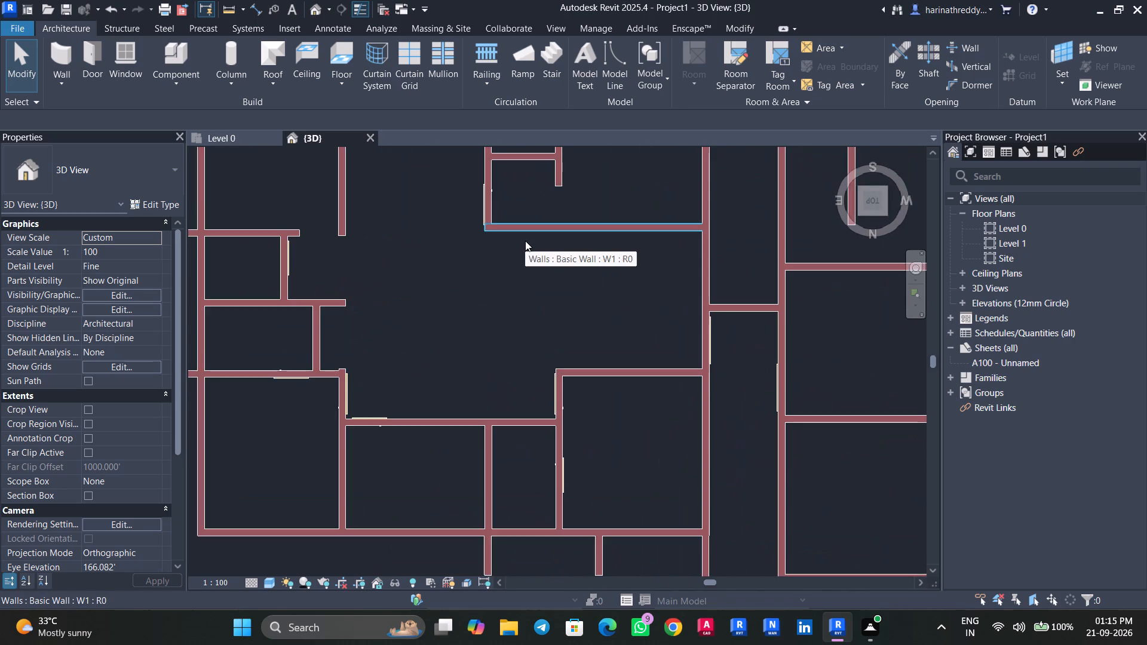
pyautogui.moveTo(523, 242); pyautogui.dragTo(504, 389, button='middle')
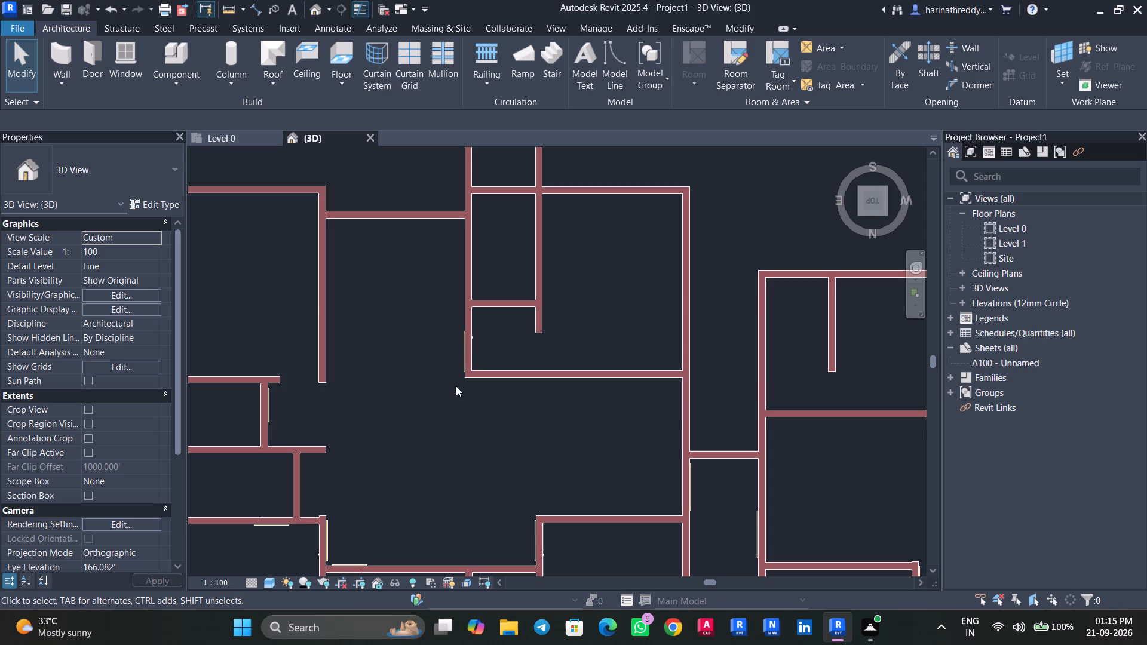
pyautogui.click(241, 142)
# Set the draw layer of the Tower A plan image to Background in the Level 0 plan.
pyautogui.moveTo(373, 260); pyautogui.dragTo(360, 354, button='middle')
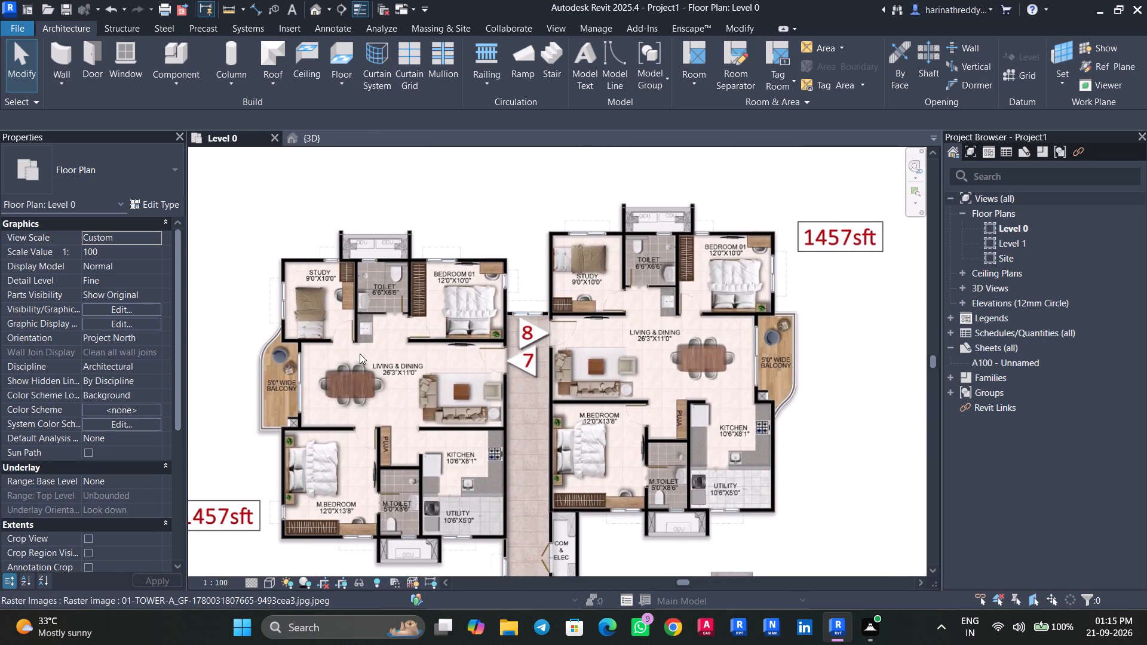
pyautogui.scroll(4, 358, 337)
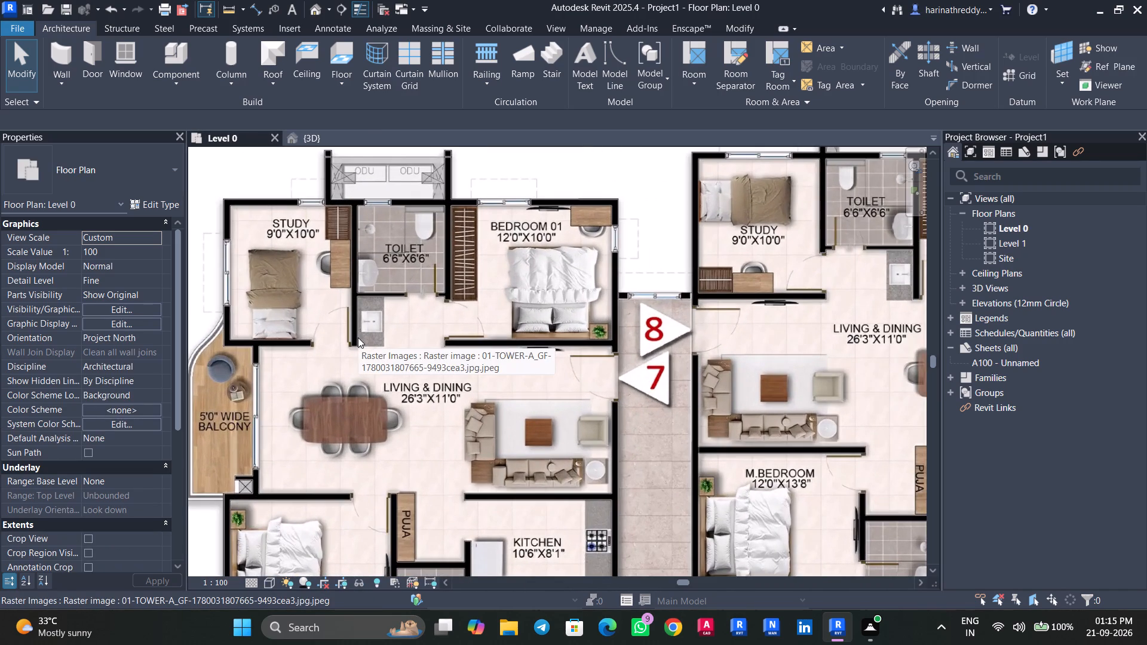
pyautogui.scroll(2, 358, 337)
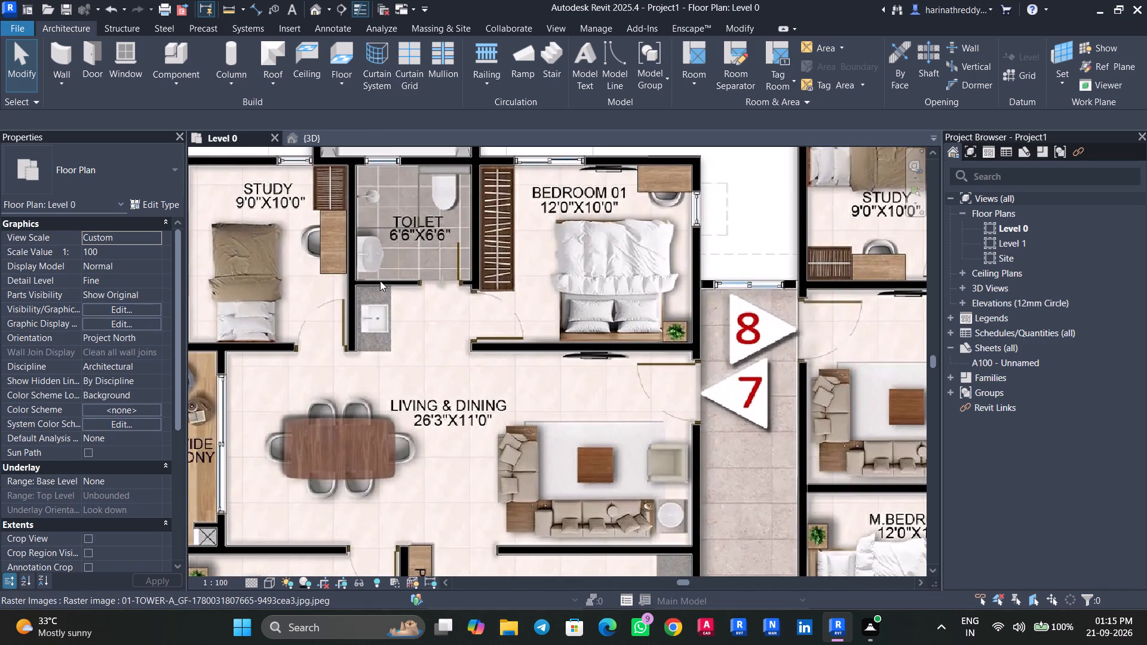
pyautogui.click(381, 330)
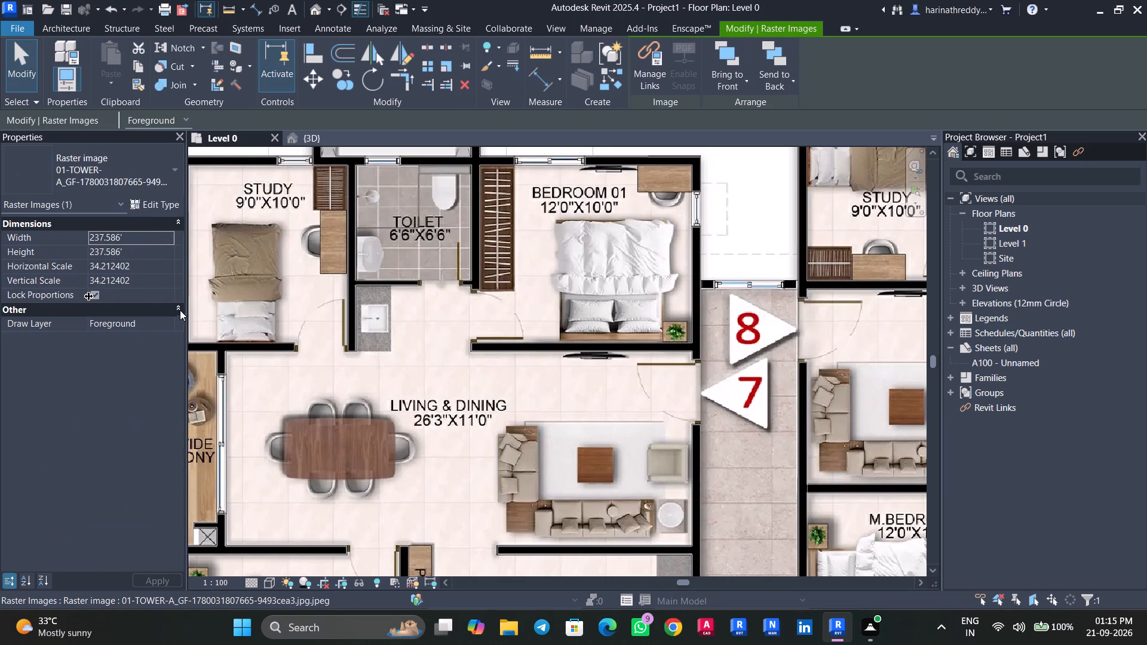
pyautogui.click(167, 324)
pyautogui.click(162, 335)
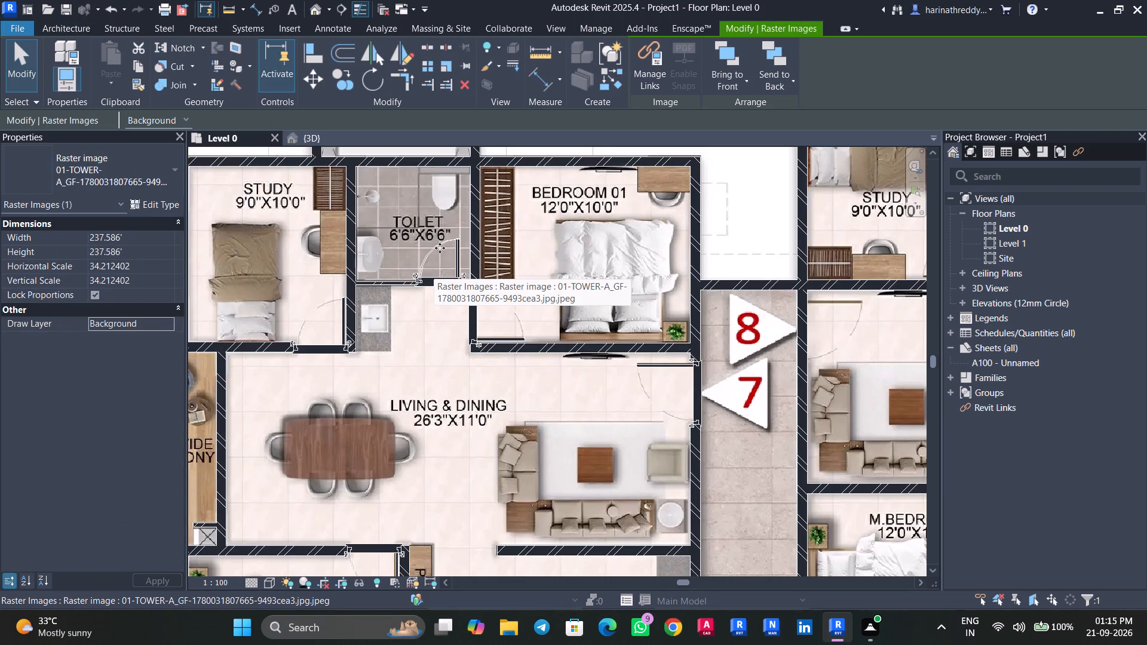
# Check the walls and doors in the 3D top view against the Level 0 plan, and return to the plan.
pyautogui.click(303, 133)
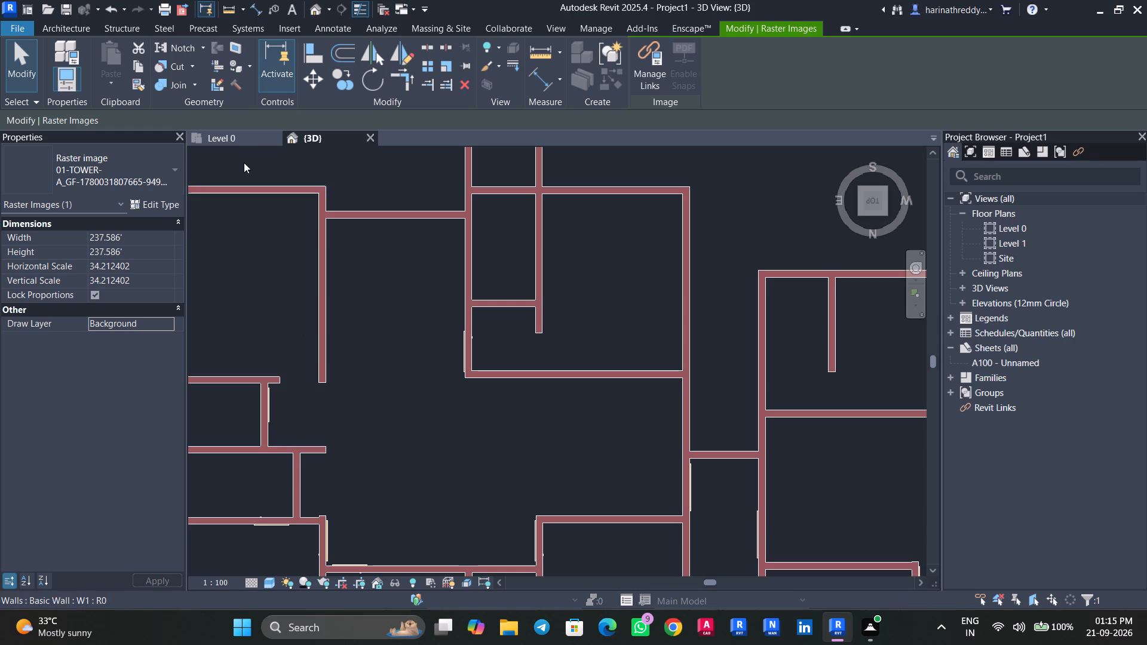
pyautogui.click(238, 143)
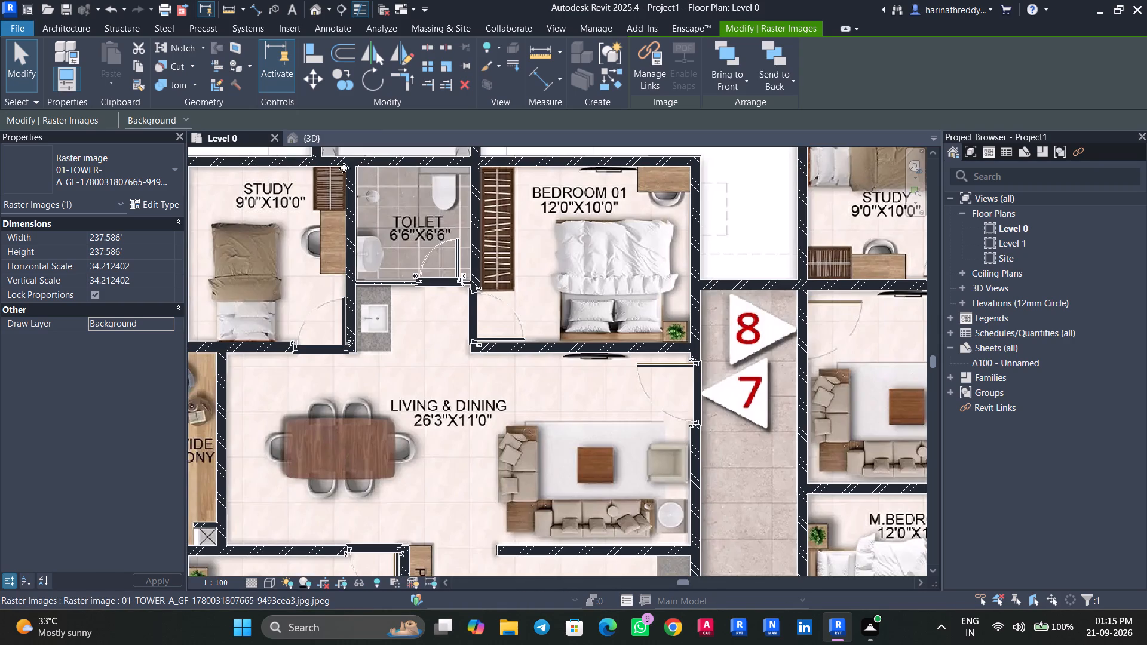
# Compare flat 7's toilet, study and bedroom walls in the Level 0 plan with the 3D top view, and clear the plan image selection.
pyautogui.click(309, 138)
pyautogui.scroll(-4, 390, 249)
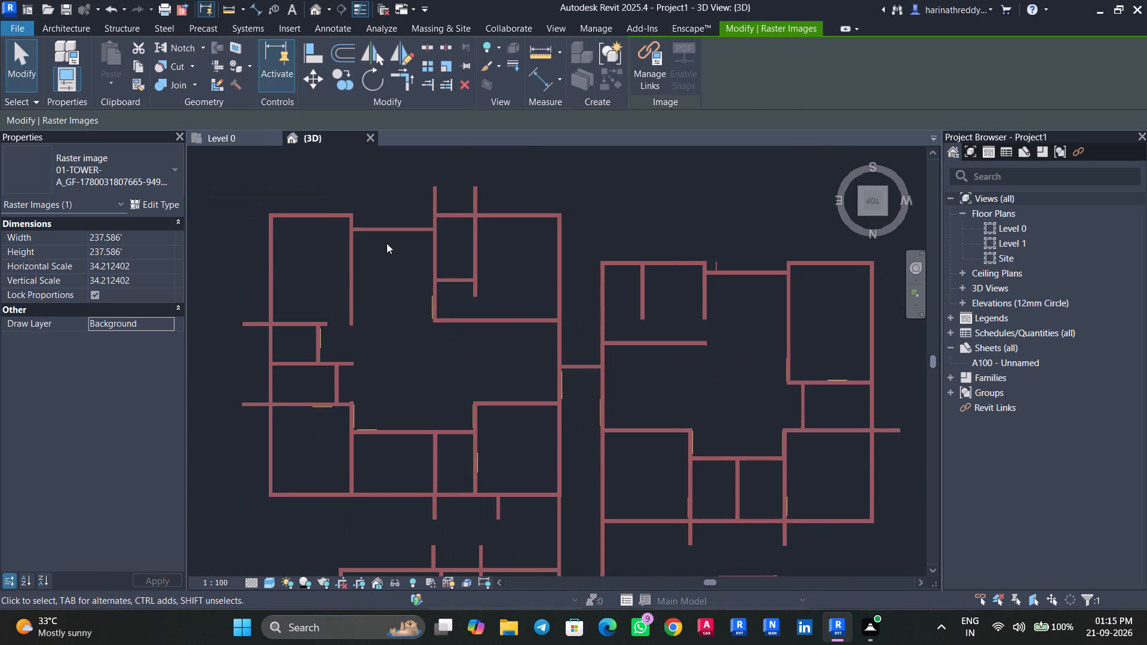
pyautogui.click(255, 136)
pyautogui.scroll(-3, 384, 263)
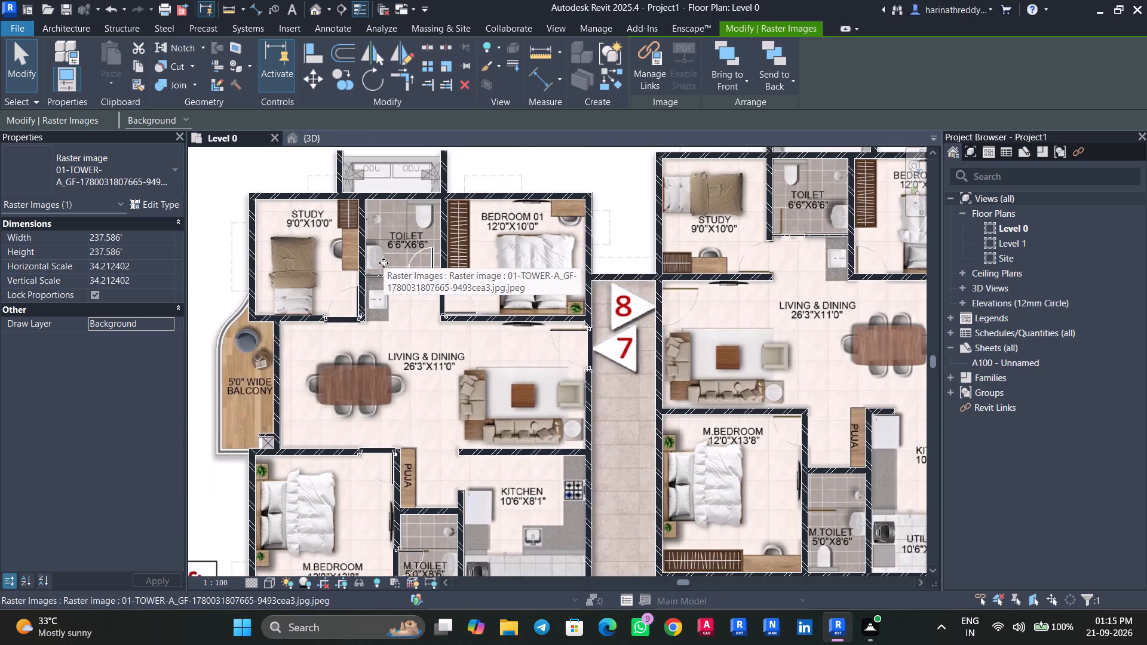
pyautogui.click(333, 139)
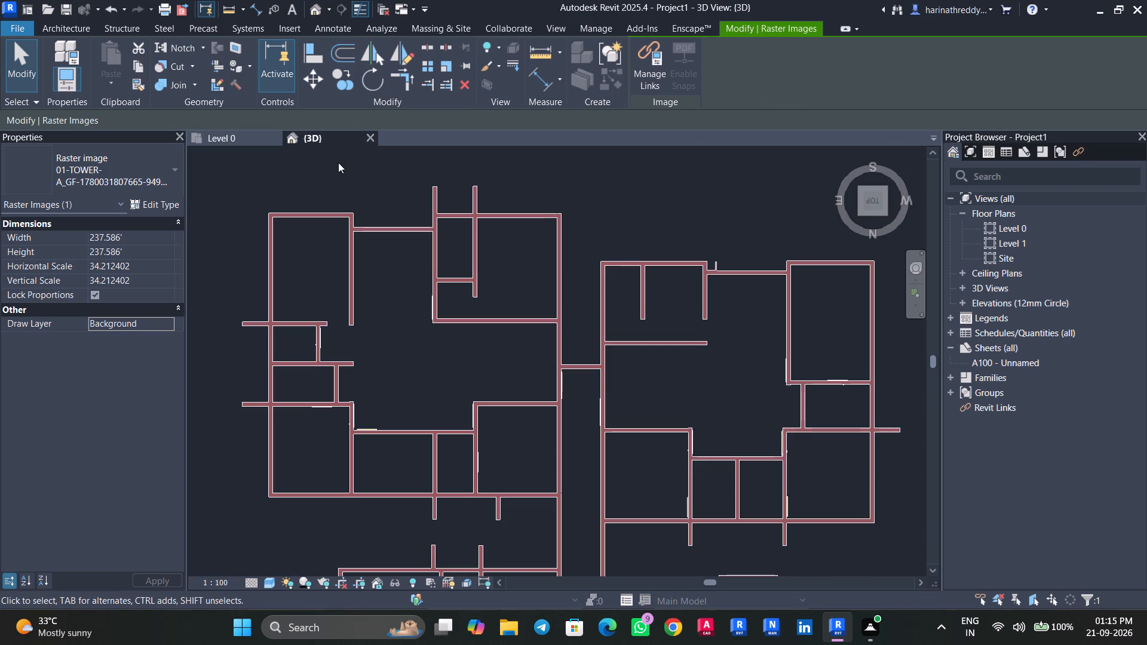
pyautogui.click(236, 141)
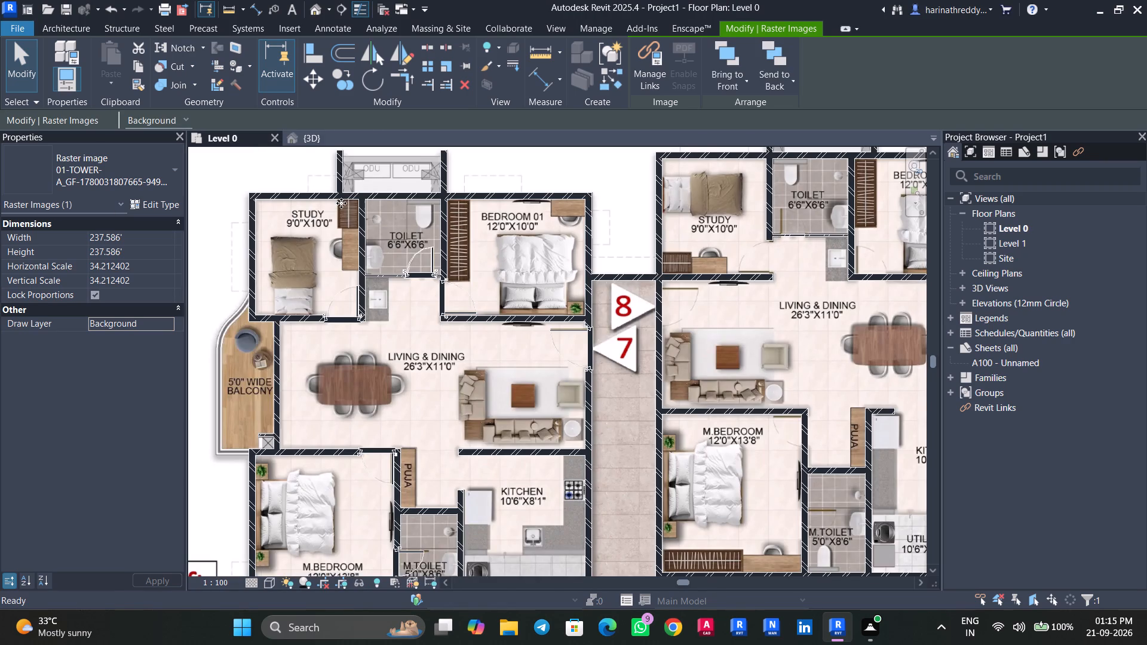
pyautogui.click(312, 143)
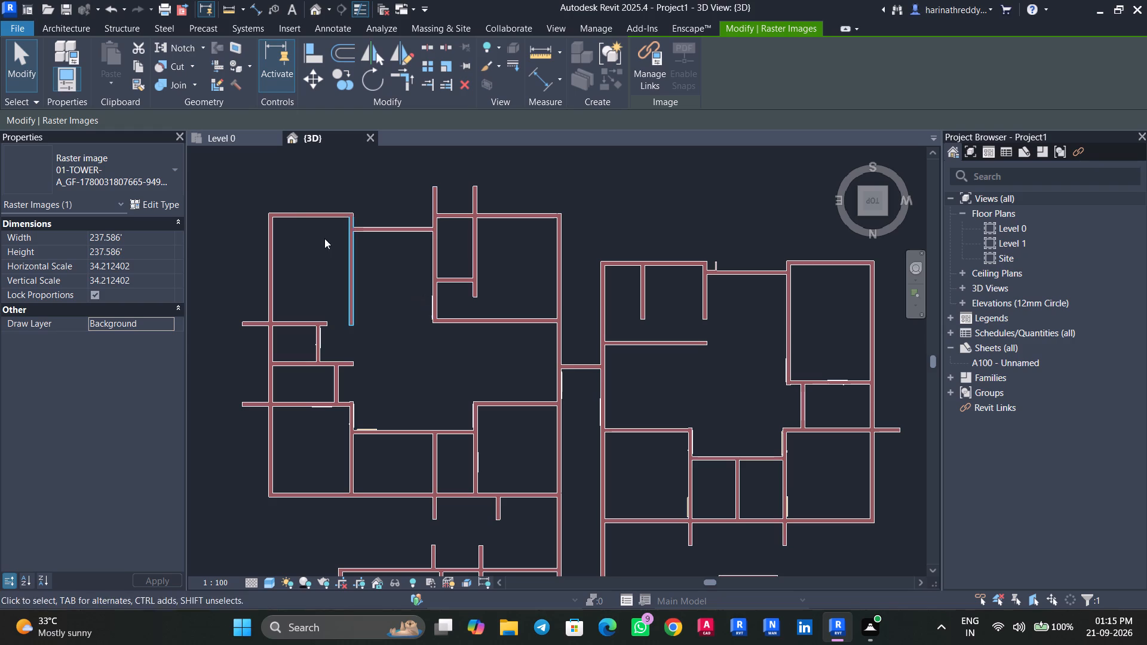
pyautogui.click(243, 139)
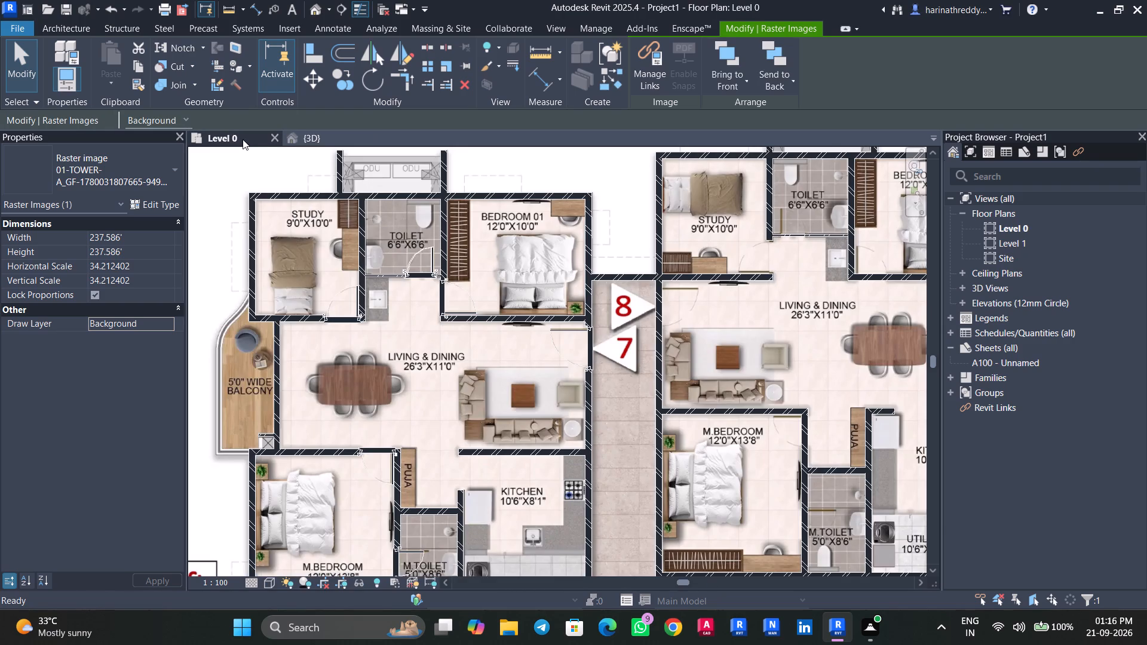
pyautogui.click(303, 139)
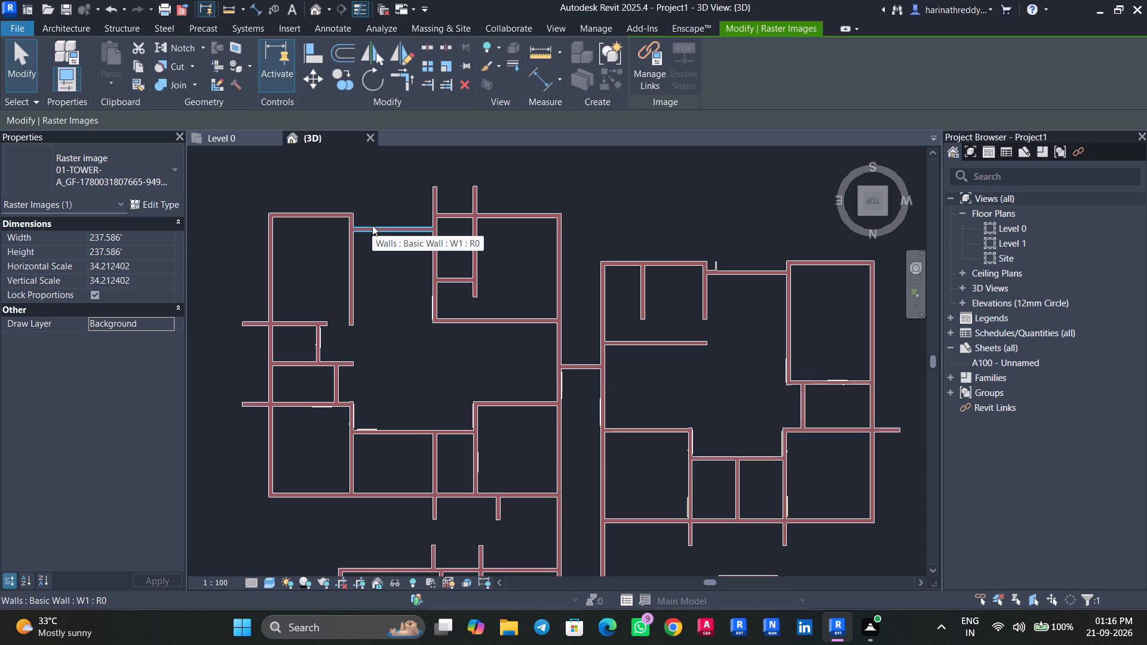
pyautogui.click(223, 139)
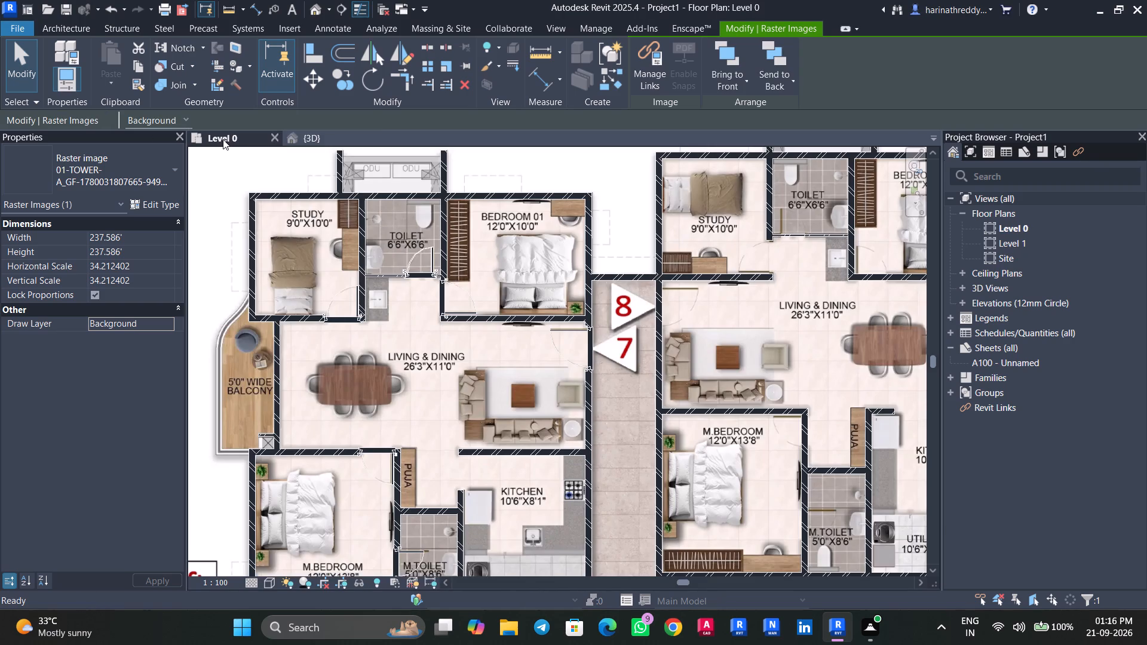
pyautogui.click(303, 145)
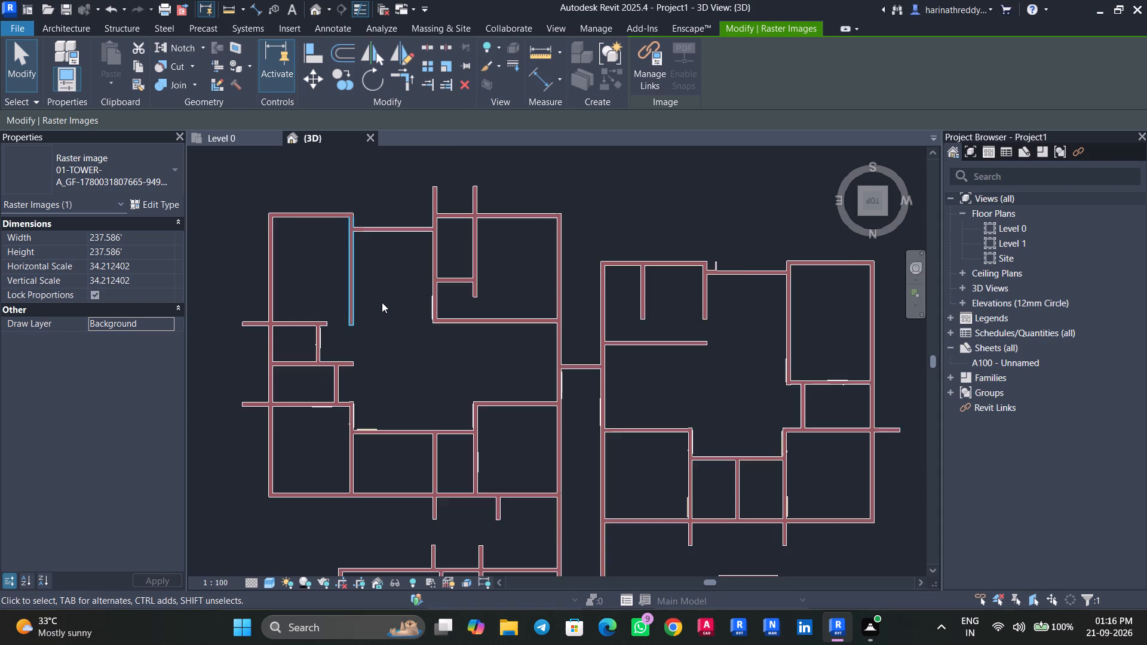
pyautogui.scroll(6, 382, 302)
pyautogui.scroll(-4, 382, 302)
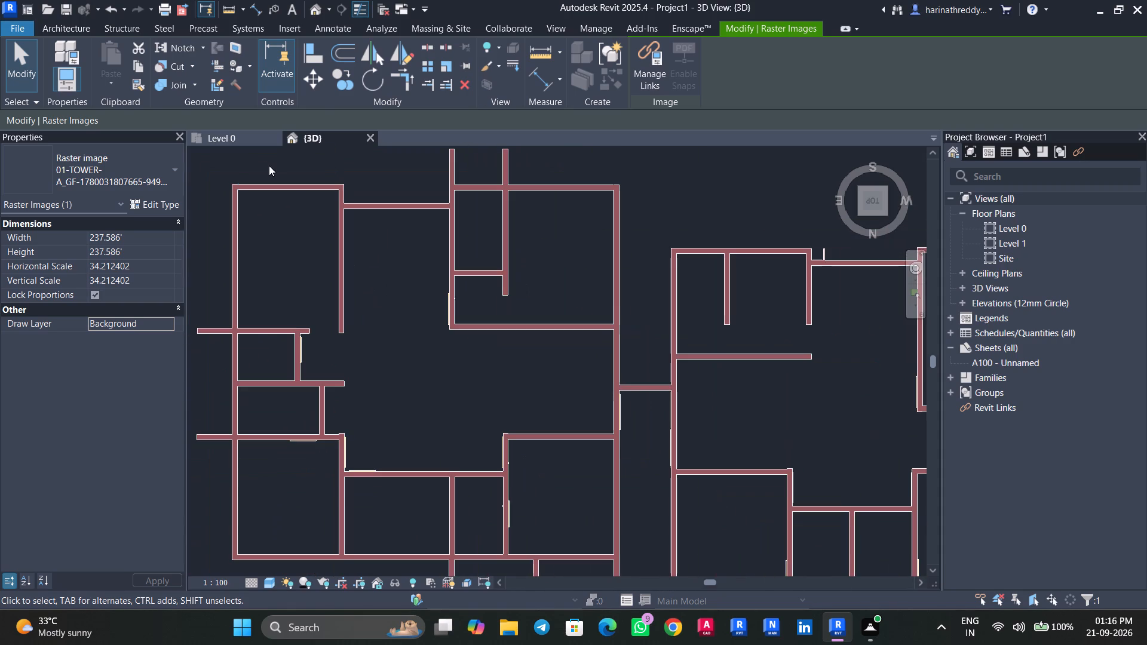
pyautogui.click(252, 143)
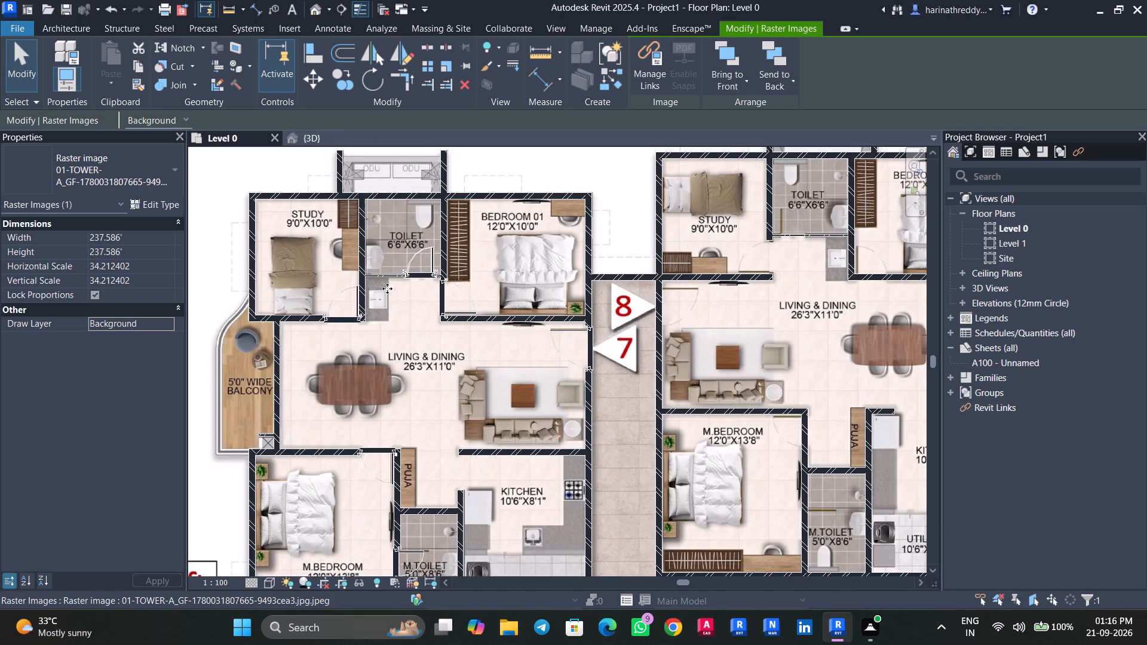
pyautogui.click(330, 143)
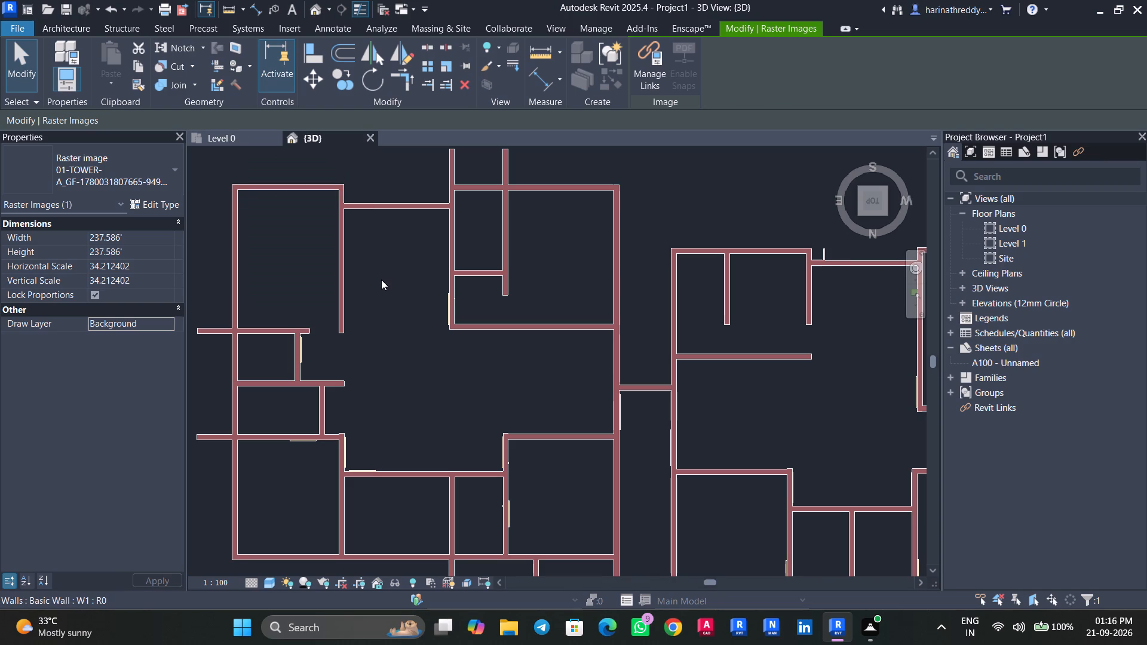
pyautogui.click(240, 136)
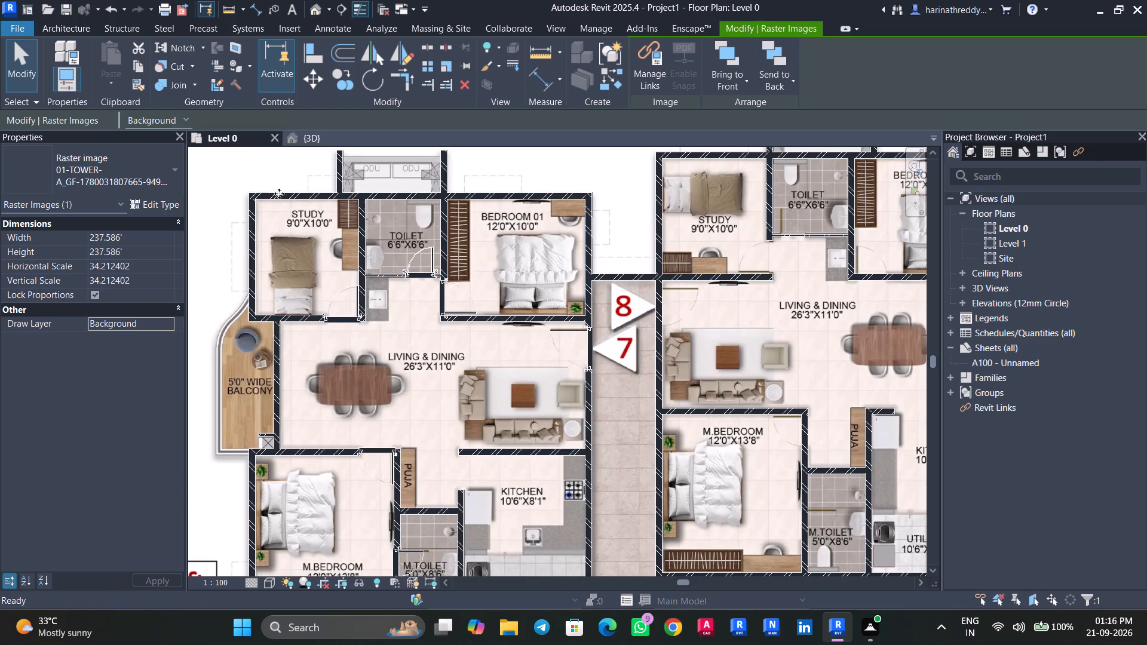
pyautogui.click(382, 279)
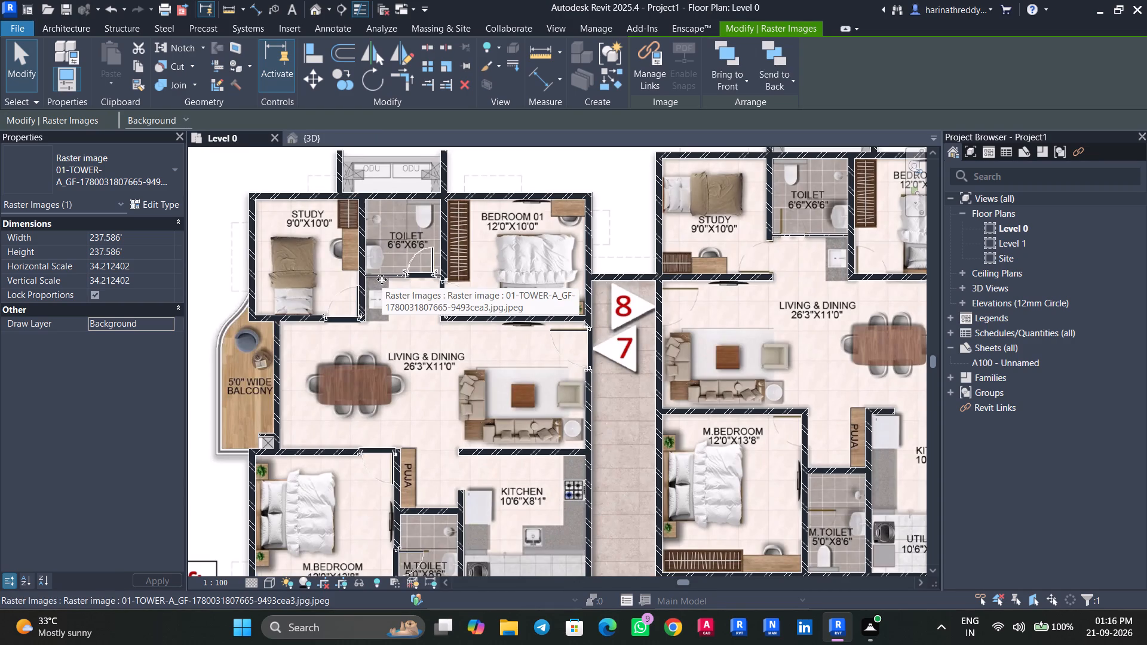
pyautogui.press('Escape')
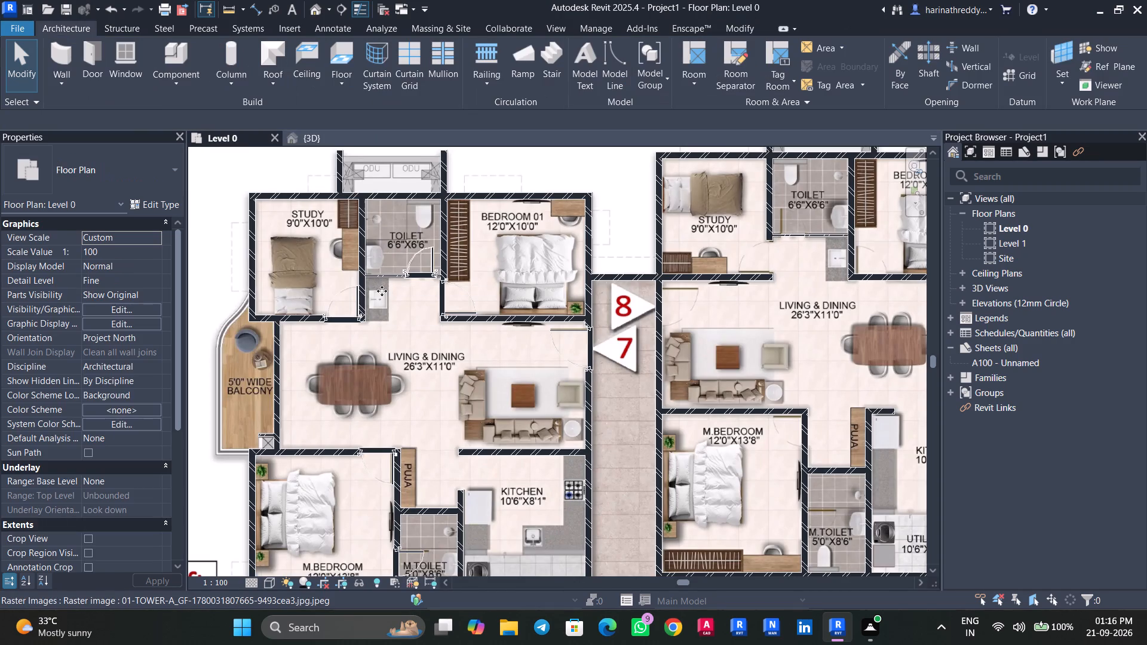
# Select the W2 wall between flat 7's toilet and living area and review its instance properties.
pyautogui.click(370, 272)
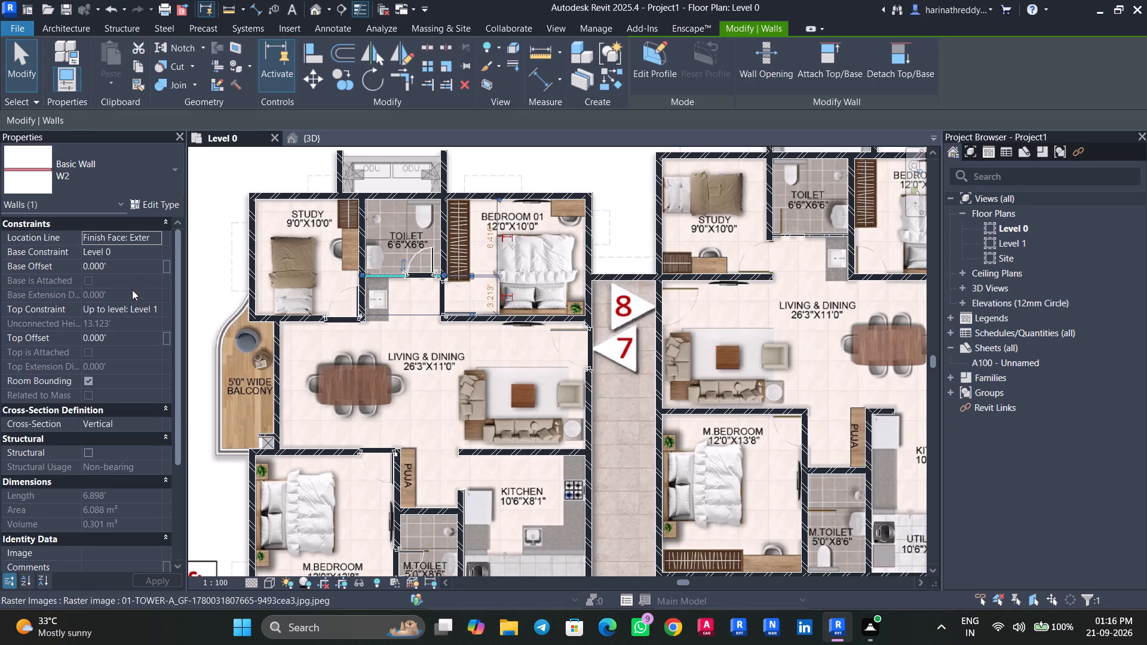
pyautogui.scroll(-4, 120, 379)
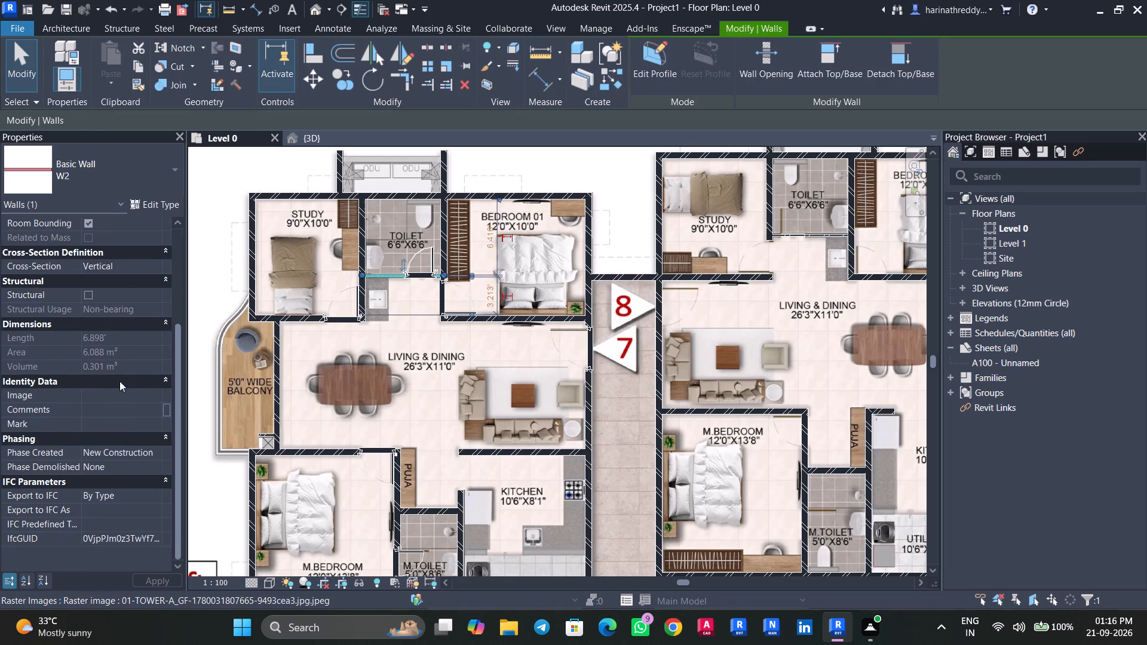
pyautogui.scroll(-3, 118, 384)
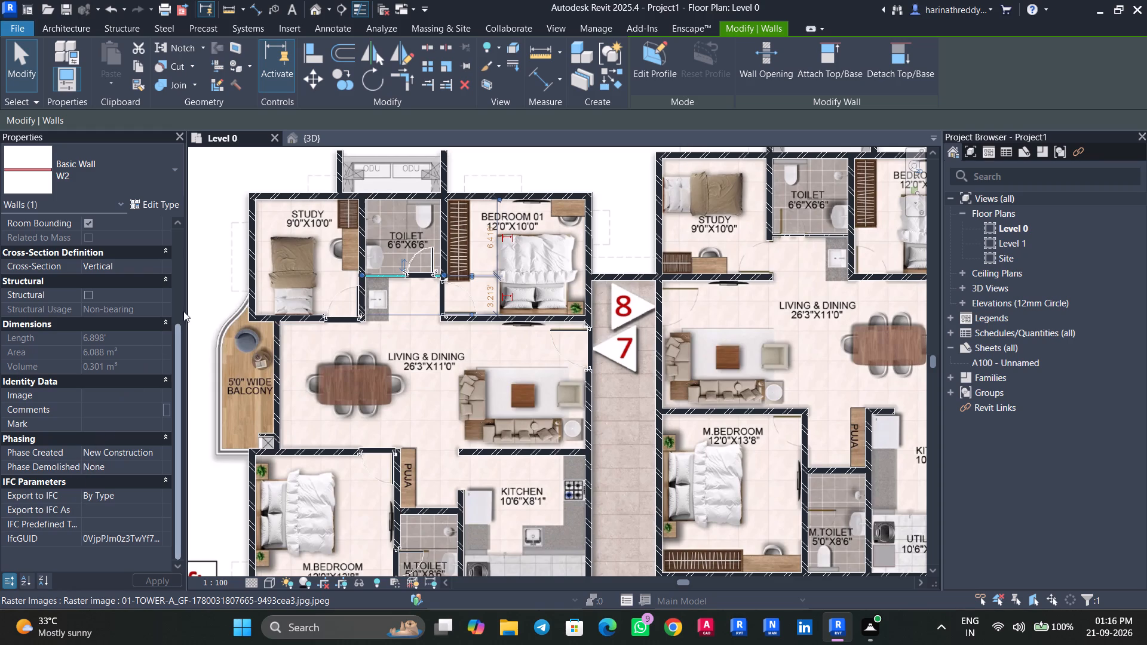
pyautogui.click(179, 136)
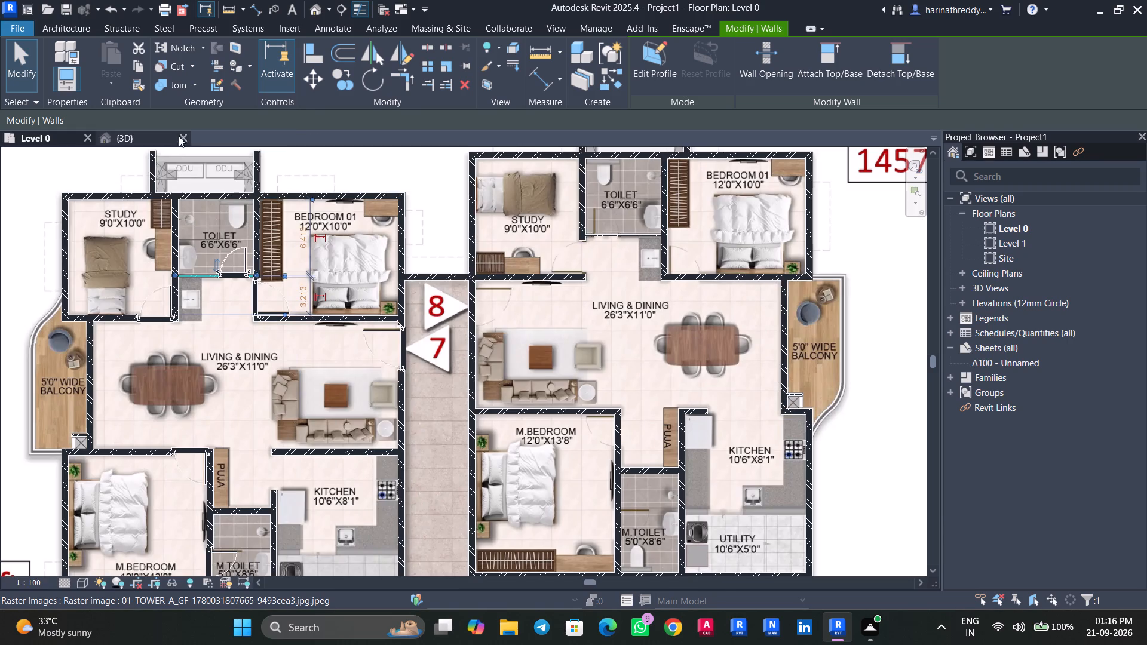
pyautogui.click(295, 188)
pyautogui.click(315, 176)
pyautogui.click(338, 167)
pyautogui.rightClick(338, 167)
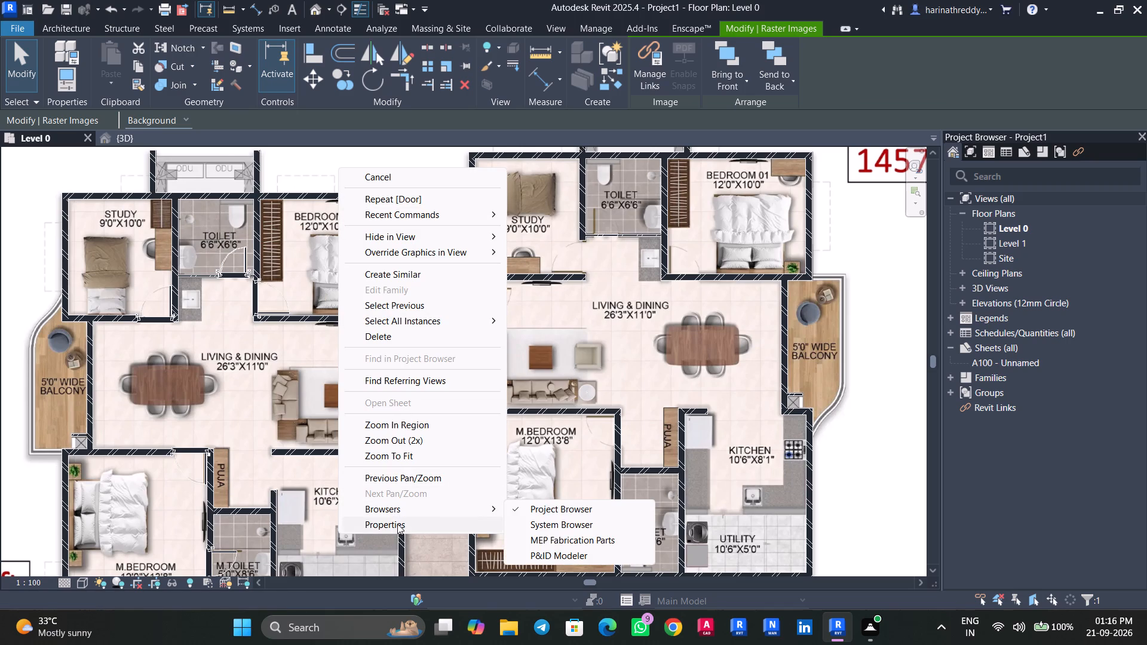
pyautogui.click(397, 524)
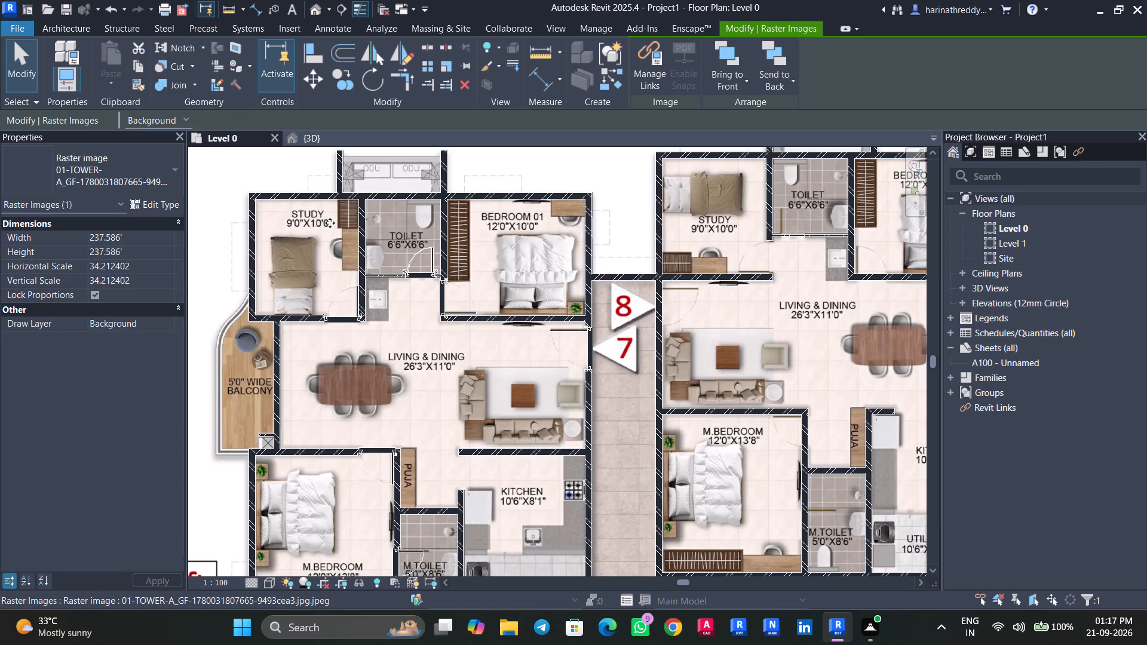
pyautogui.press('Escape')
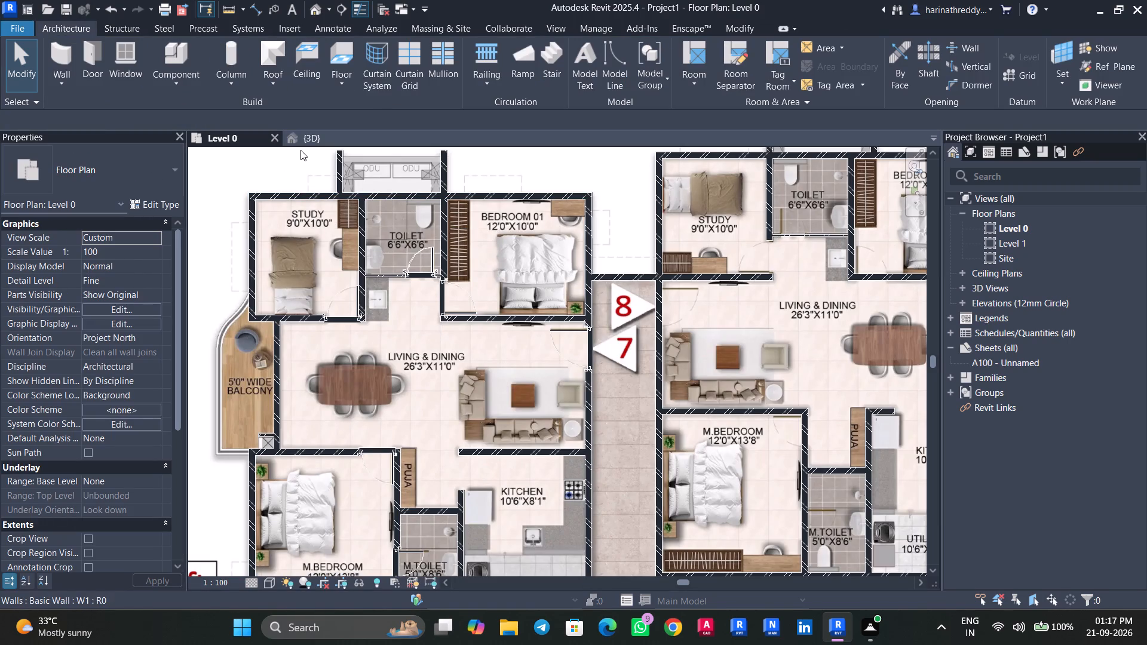
# Examine flat 7's walls and doors from tilted angles in the 3D view and compare them with the Level 0 plan.
pyautogui.click(305, 142)
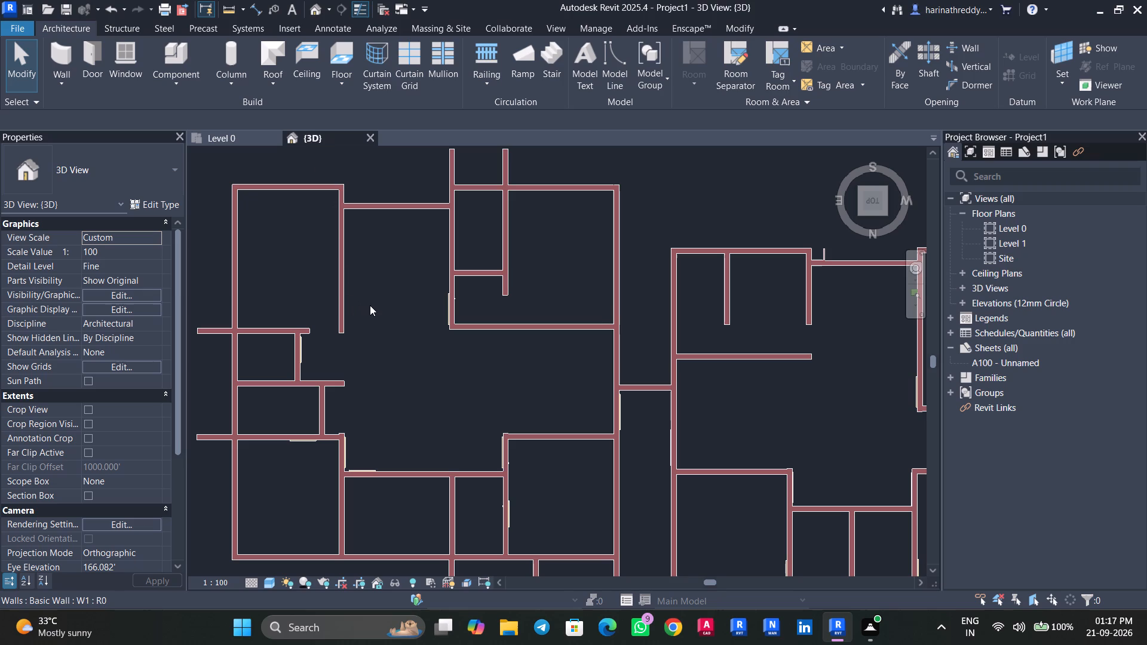
pyautogui.keyDown('shift'); pyautogui.scroll(-1, 370, 306); pyautogui.keyUp('shift')
pyautogui.keyDown('shift'); pyautogui.moveTo(376, 334); pyautogui.dragTo(379, 228, button='middle'); pyautogui.keyUp('shift')
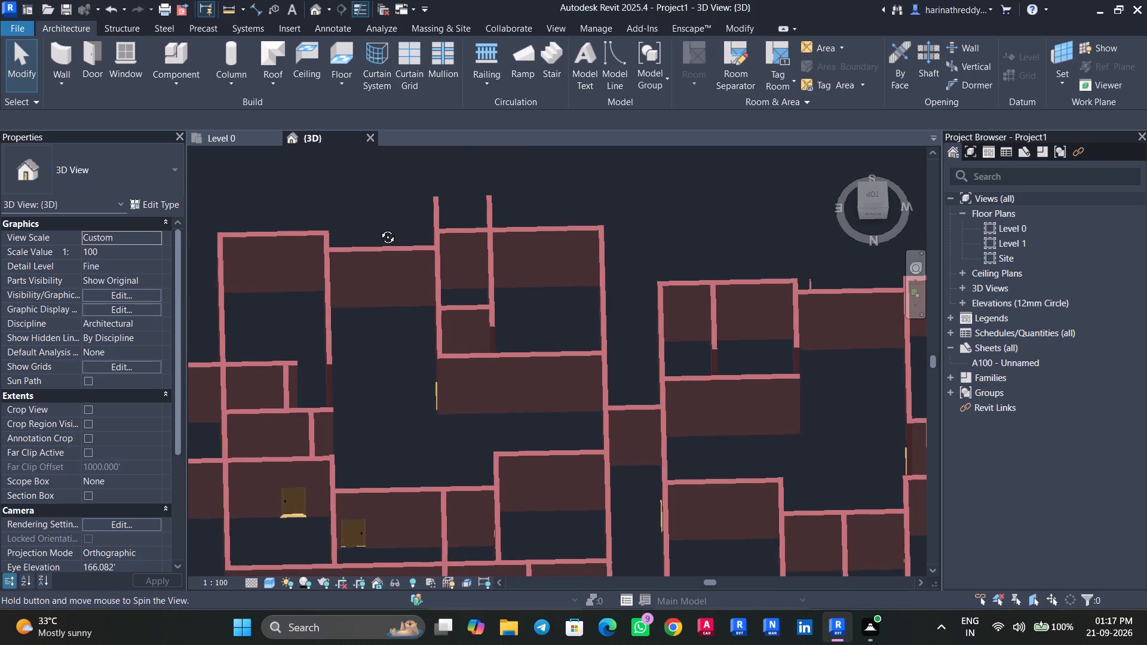
pyautogui.keyDown('shift'); pyautogui.moveTo(379, 228); pyautogui.dragTo(373, 314, button='middle'); pyautogui.keyUp('shift')
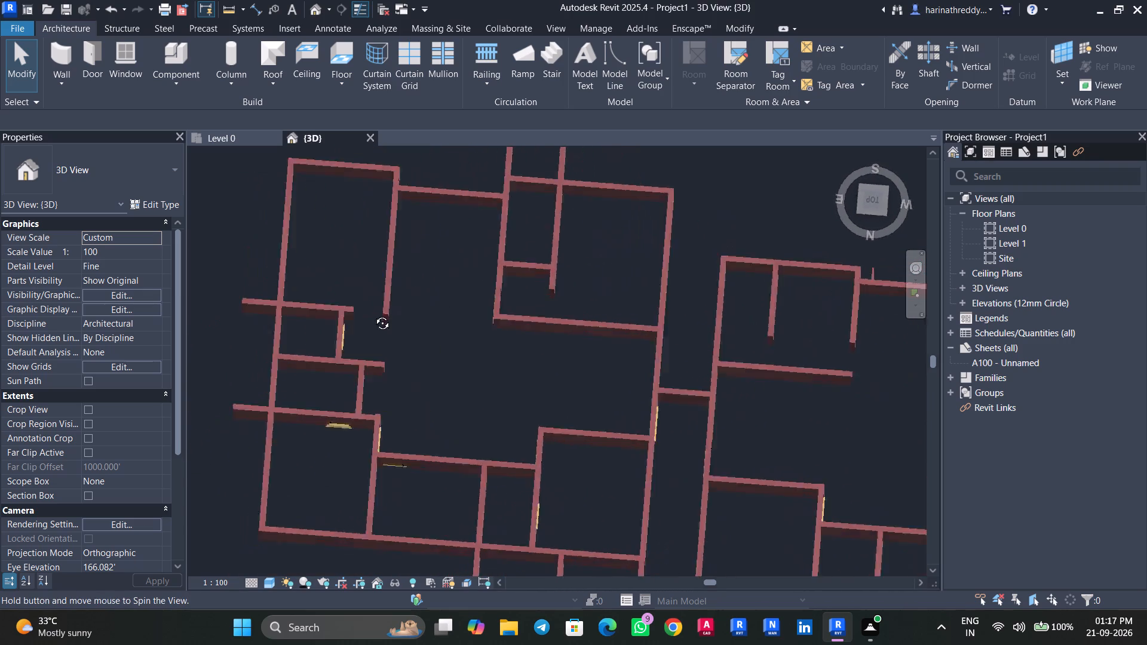
pyautogui.keyDown('shift'); pyautogui.moveTo(373, 314); pyautogui.dragTo(384, 306, button='middle'); pyautogui.keyUp('shift')
pyautogui.click(252, 142)
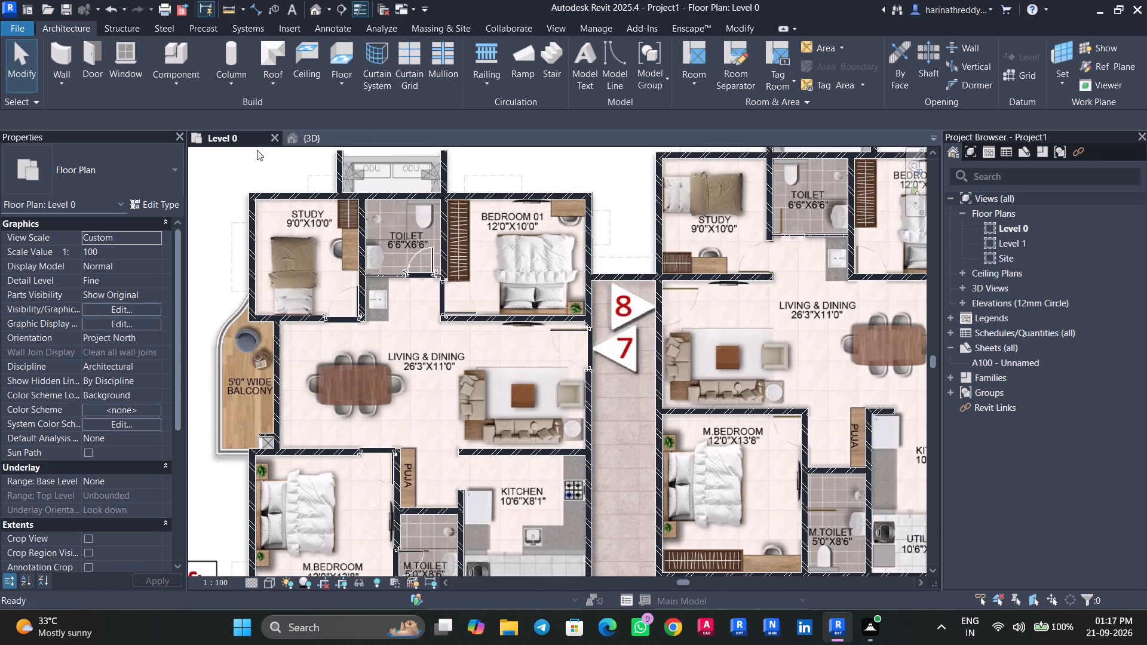
pyautogui.click(311, 143)
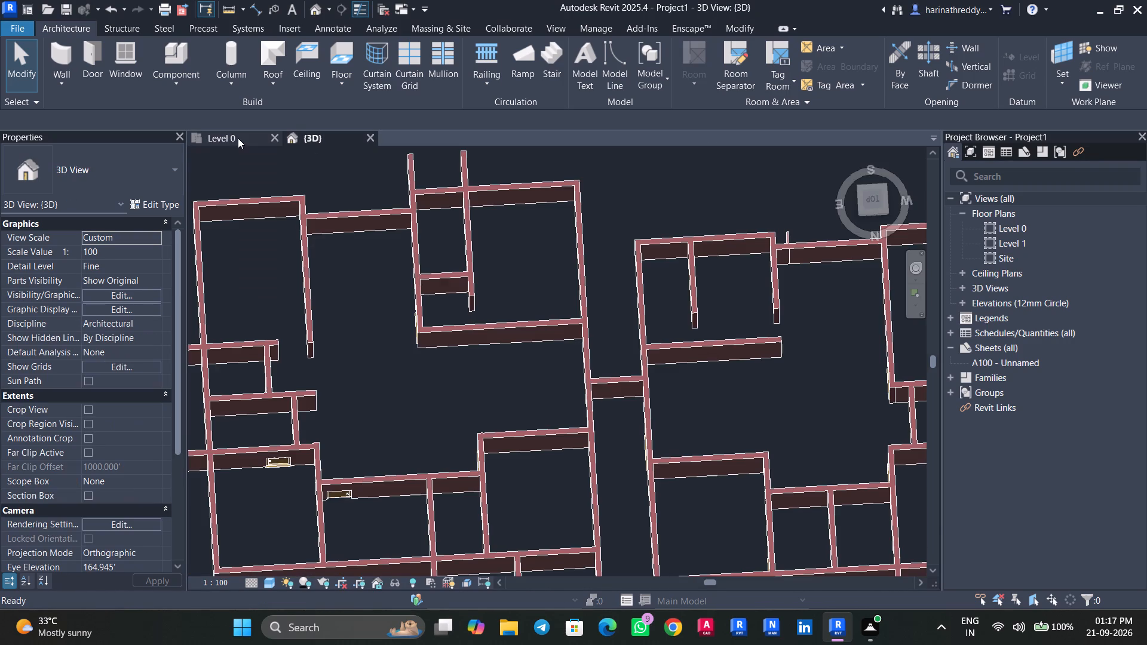
pyautogui.click(238, 138)
# Compare the overall layout of flats 7 and 8 in the Level 0 plan with the 3D view from the top, and return to the plan.
pyautogui.scroll(-7, 407, 222)
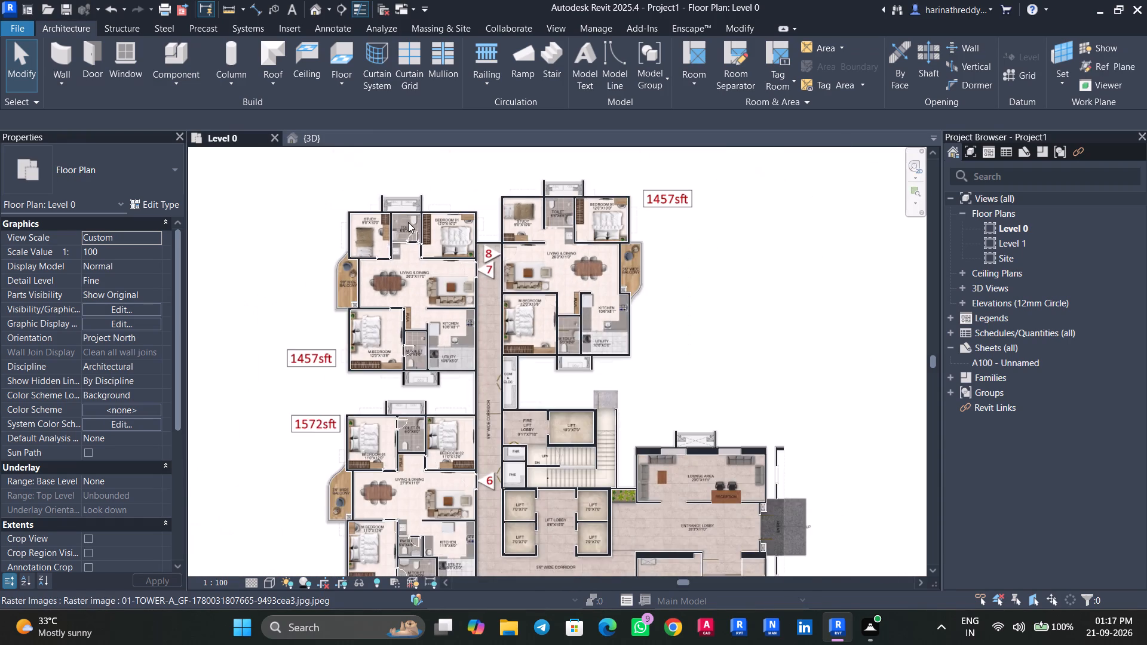
pyautogui.moveTo(408, 222); pyautogui.dragTo(535, 309, button='middle')
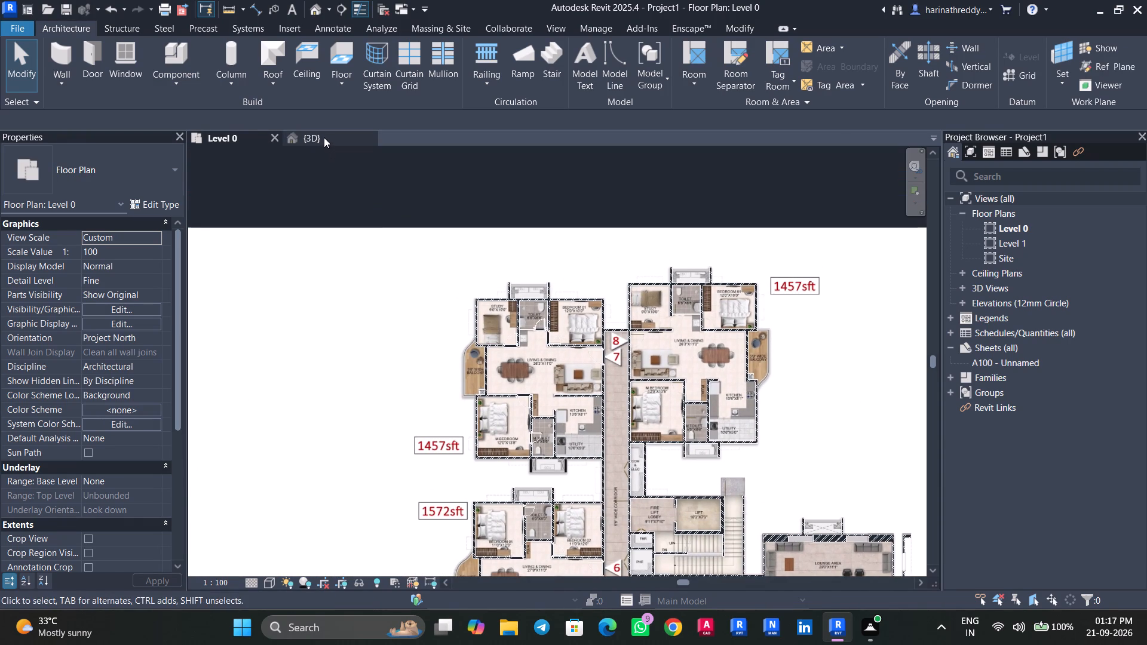
pyautogui.click(324, 137)
pyautogui.moveTo(351, 192); pyautogui.dragTo(477, 202, button='middle')
pyautogui.scroll(1, 476, 202)
pyautogui.click(254, 135)
pyautogui.click(306, 140)
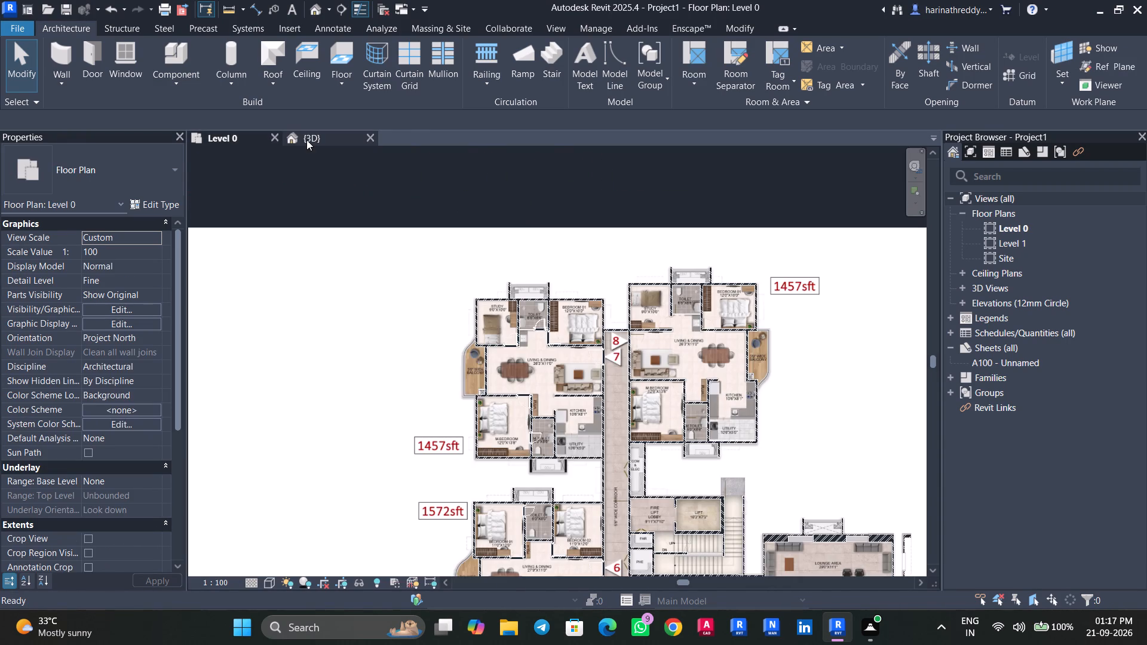
pyautogui.click(869, 200)
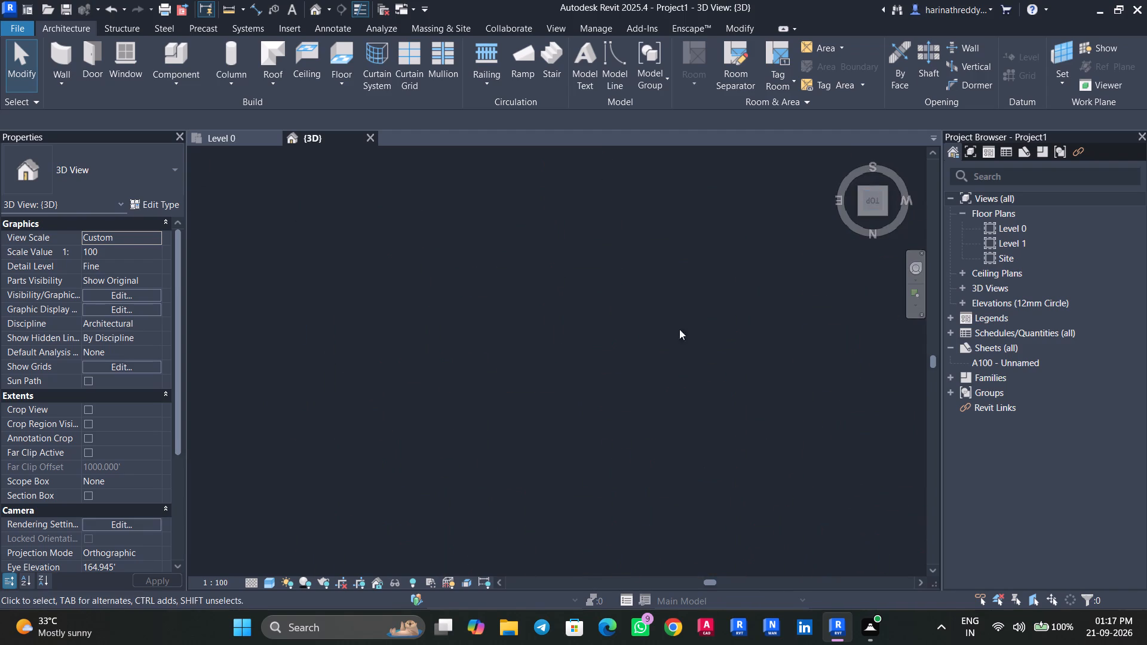
pyautogui.scroll(5, 541, 305)
pyautogui.scroll(6, 490, 269)
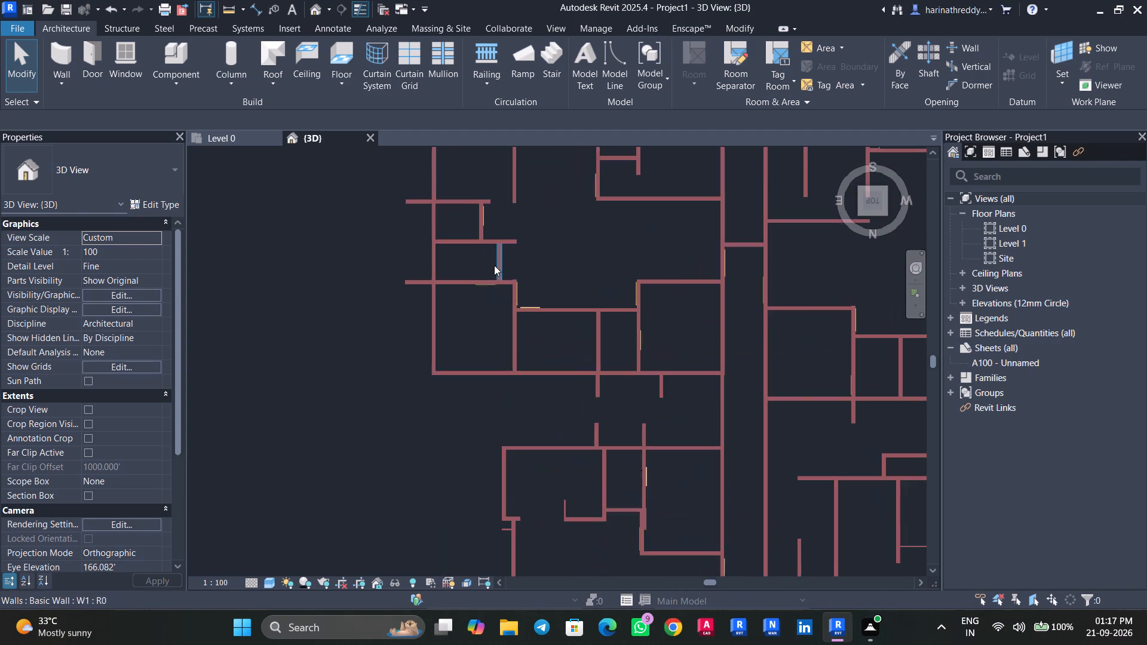
pyautogui.moveTo(529, 244); pyautogui.dragTo(542, 398, button='middle')
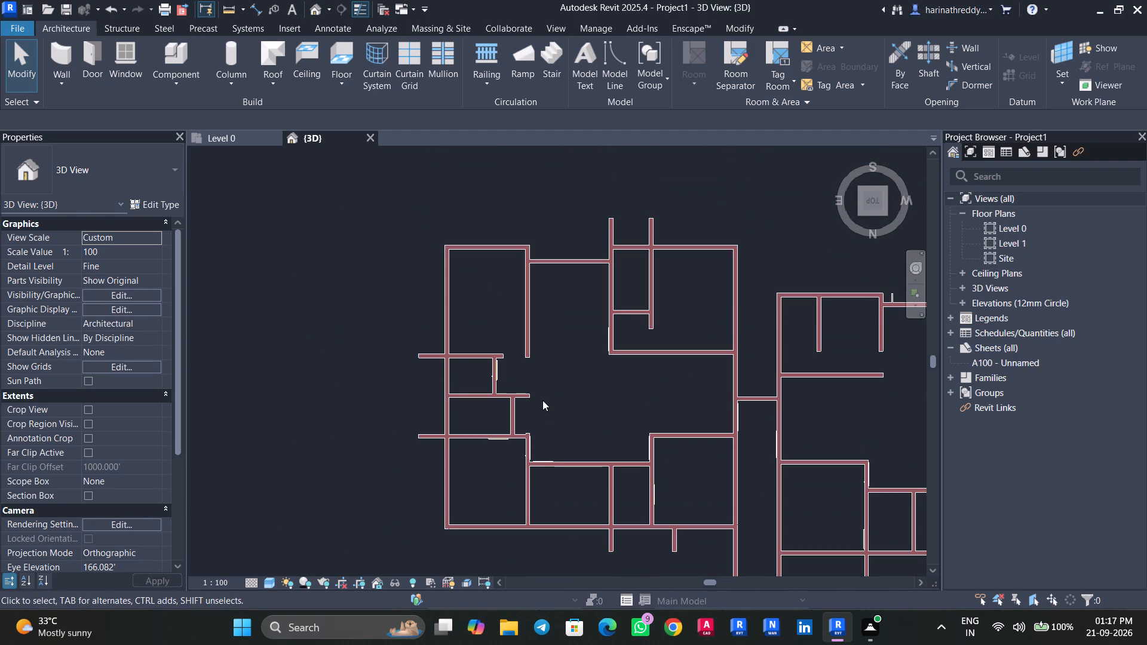
pyautogui.click(235, 139)
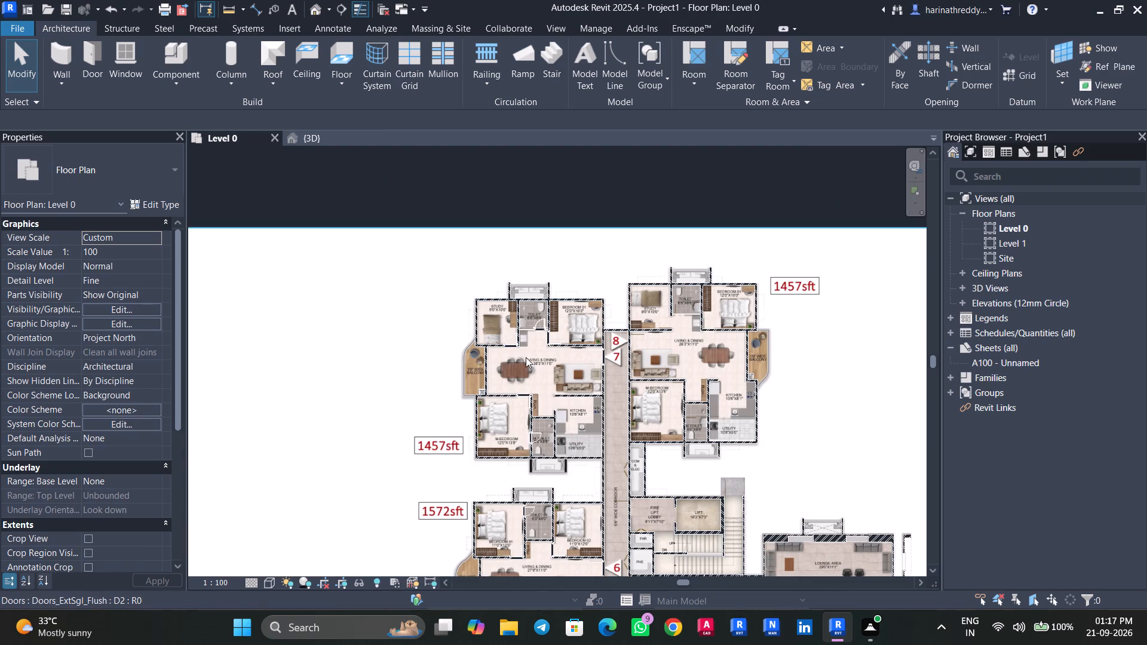
# Examine the whole floor's walls and doors from tilted angles in the 3D view, ending with the view from the top.
pyautogui.scroll(3, 526, 354)
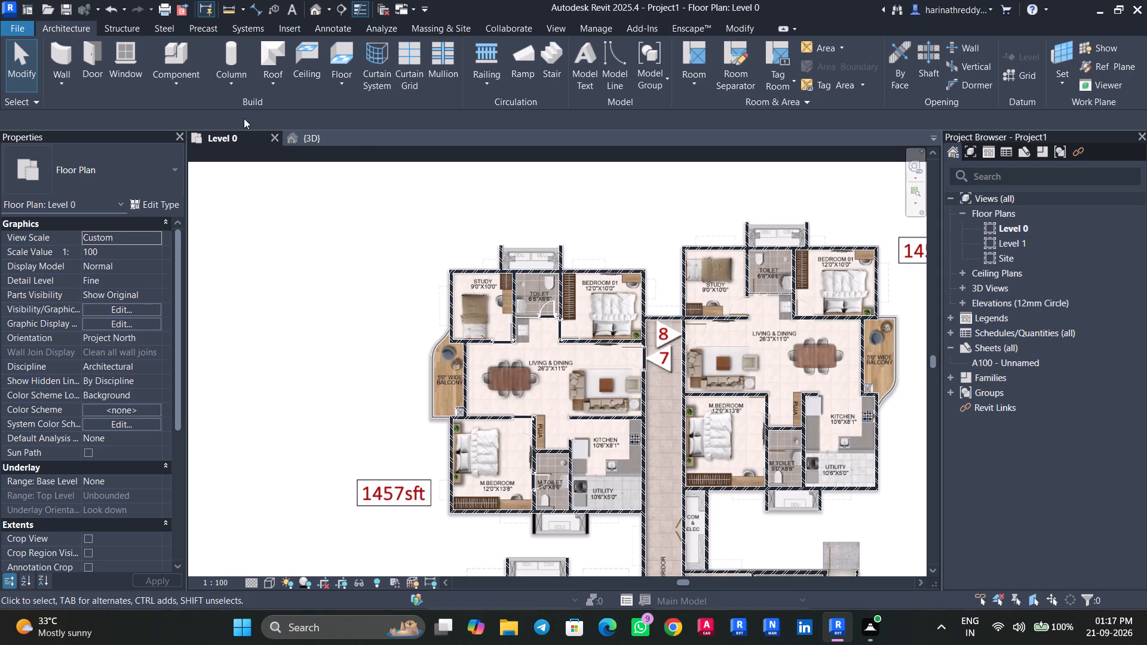
pyautogui.click(303, 142)
pyautogui.scroll(-5, 398, 188)
pyautogui.scroll(-6, 544, 306)
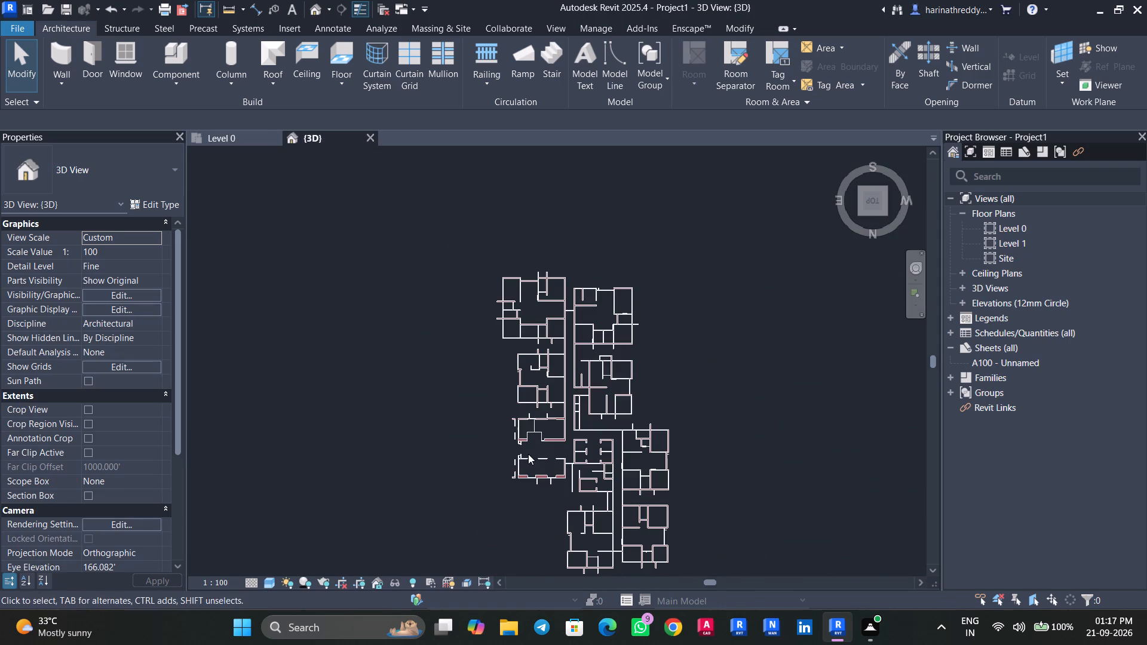
pyautogui.keyDown('shift'); pyautogui.moveTo(528, 454); pyautogui.dragTo(749, 511, button='middle'); pyautogui.keyUp('shift')
pyautogui.keyDown('shift'); pyautogui.moveTo(578, 389); pyautogui.dragTo(650, 416, button='middle'); pyautogui.keyUp('shift')
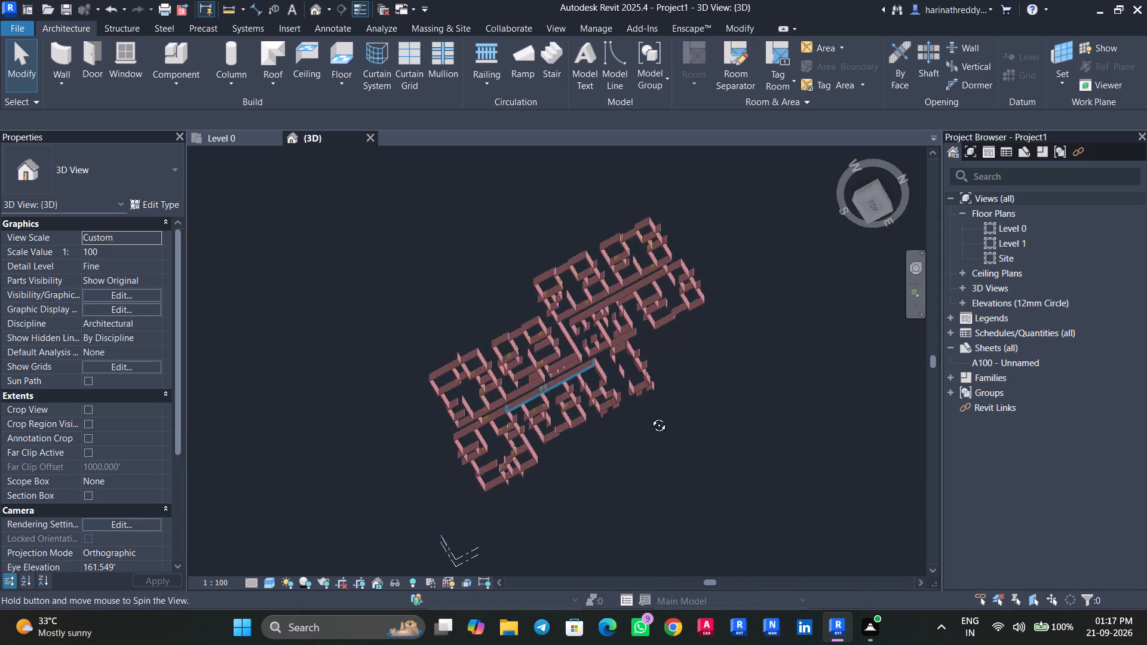
pyautogui.keyDown('shift'); pyautogui.moveTo(650, 416); pyautogui.dragTo(728, 437, button='middle'); pyautogui.keyUp('shift')
pyautogui.click(871, 204)
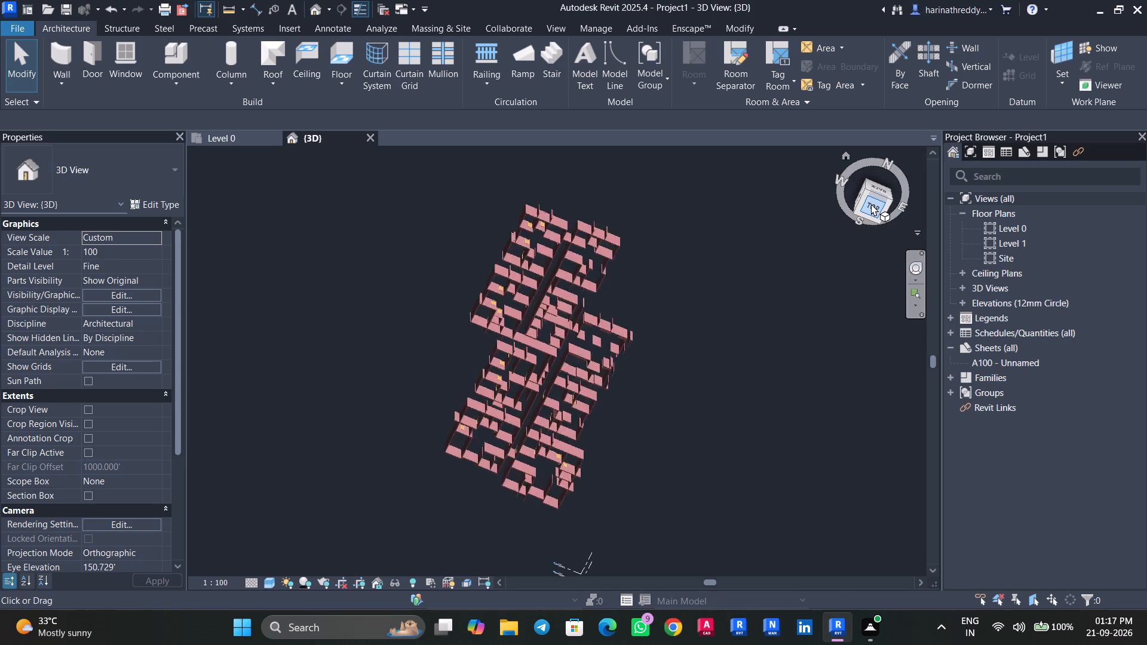
# Examine the walls and placed doors of flats 7 and 8 in the 3D top view, and return to the Level 0 plan.
pyautogui.scroll(8, 479, 214)
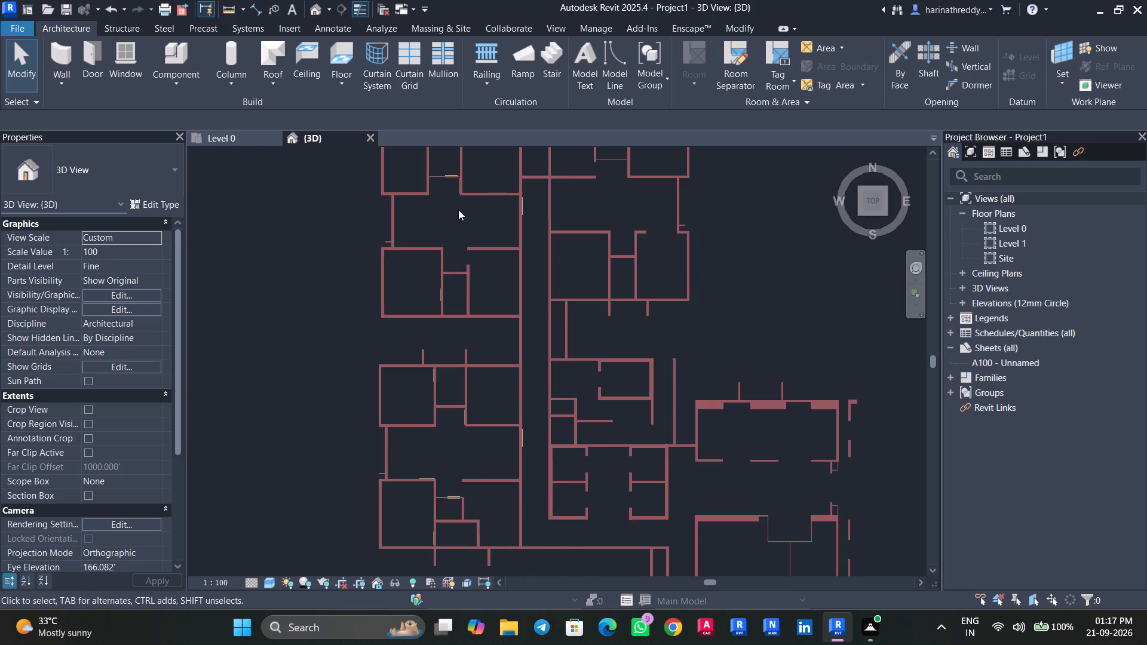
pyautogui.scroll(7, 458, 210)
pyautogui.moveTo(458, 209); pyautogui.dragTo(451, 382, button='middle')
pyautogui.scroll(-1, 436, 348)
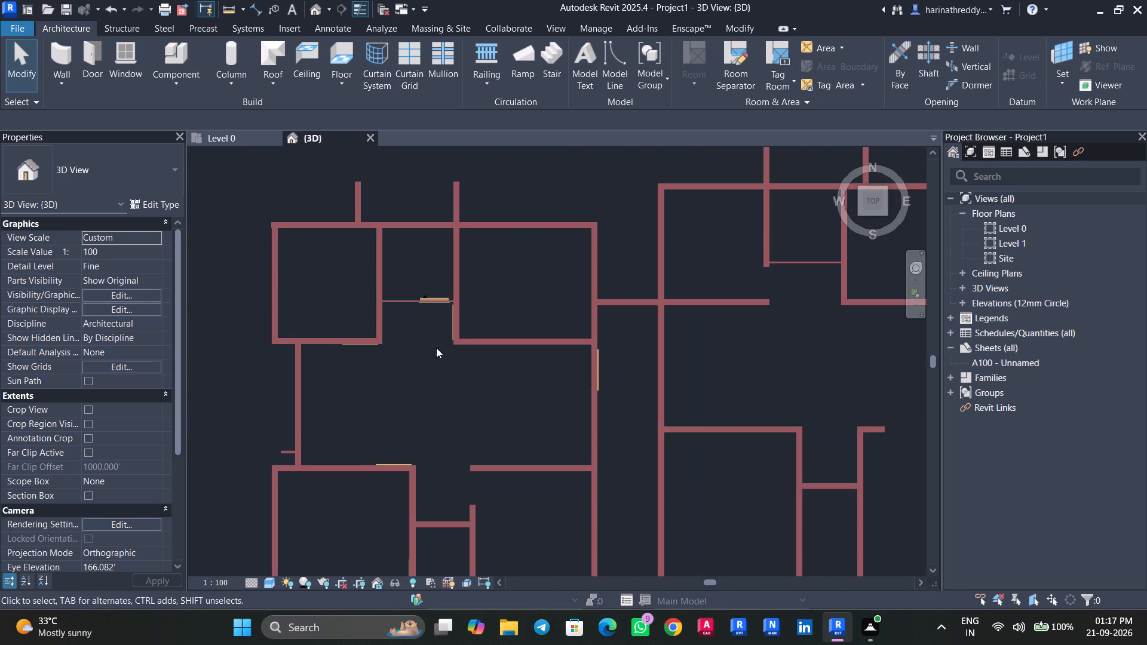
pyautogui.scroll(-8, 436, 348)
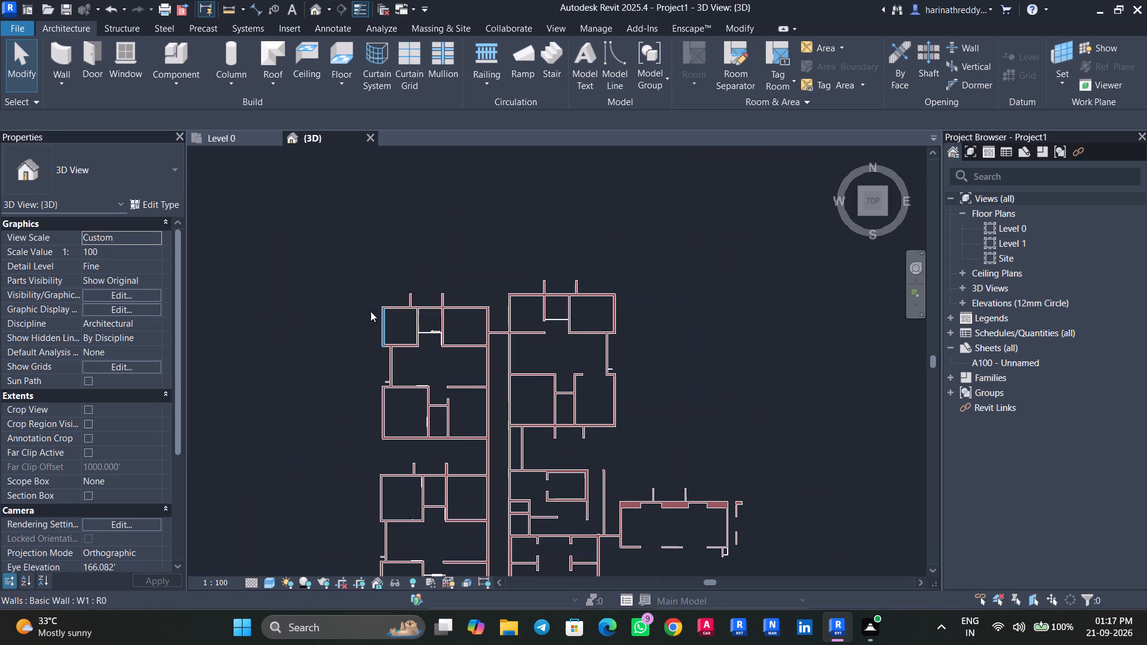
pyautogui.scroll(6, 422, 411)
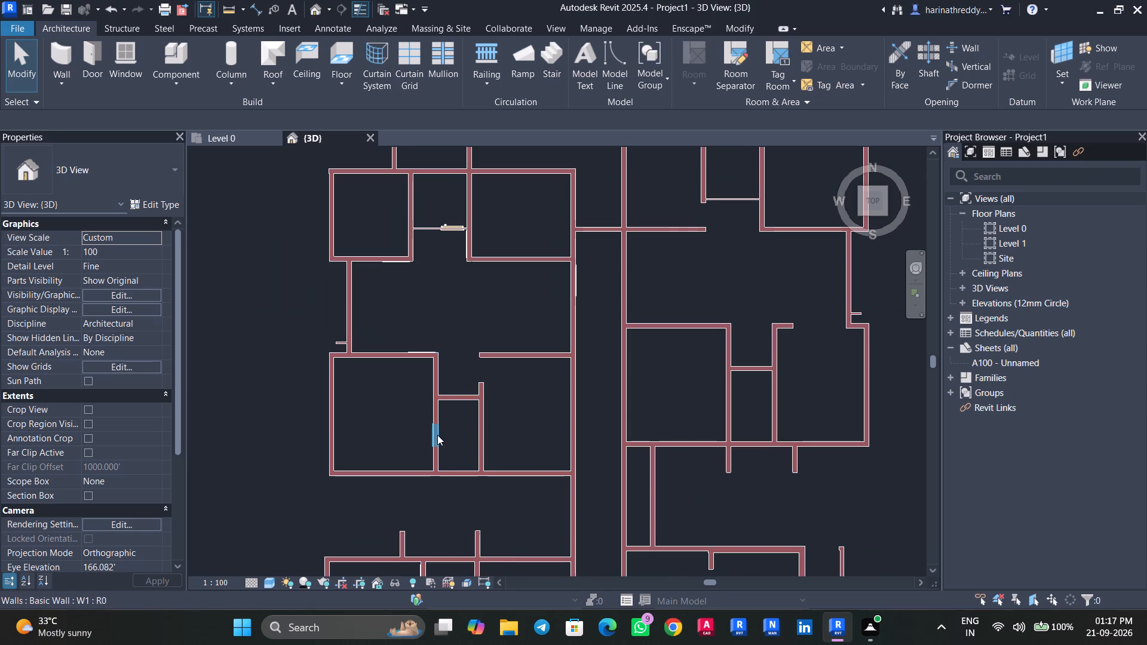
pyautogui.scroll(9, 434, 435)
pyautogui.scroll(-5, 484, 400)
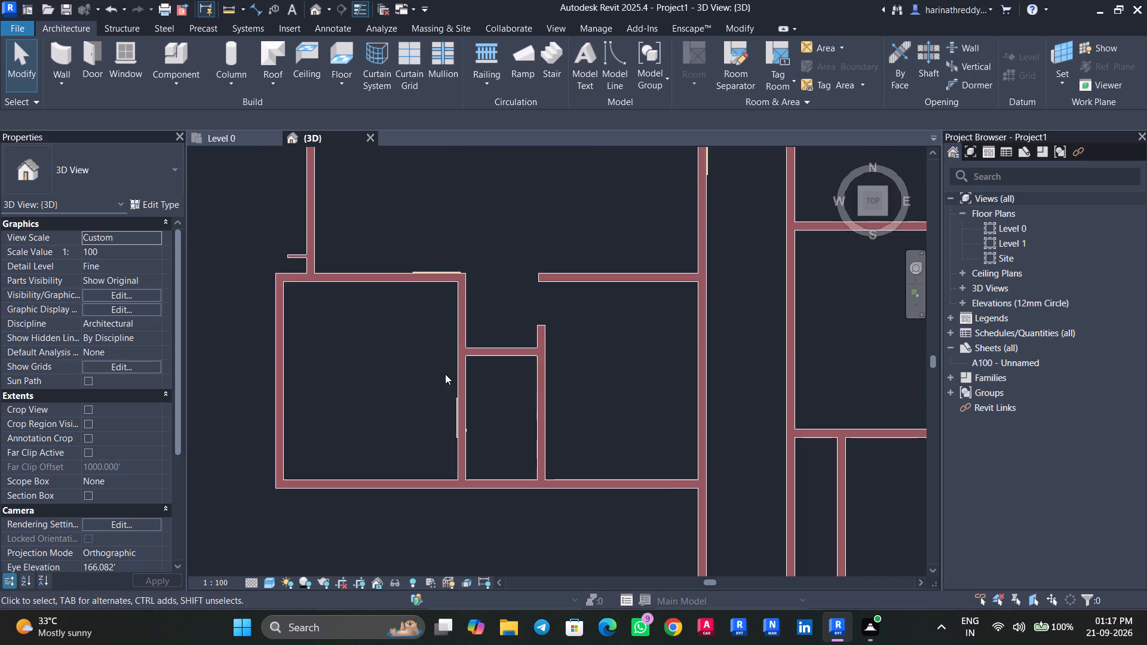
pyautogui.scroll(-5, 458, 351)
pyautogui.click(225, 138)
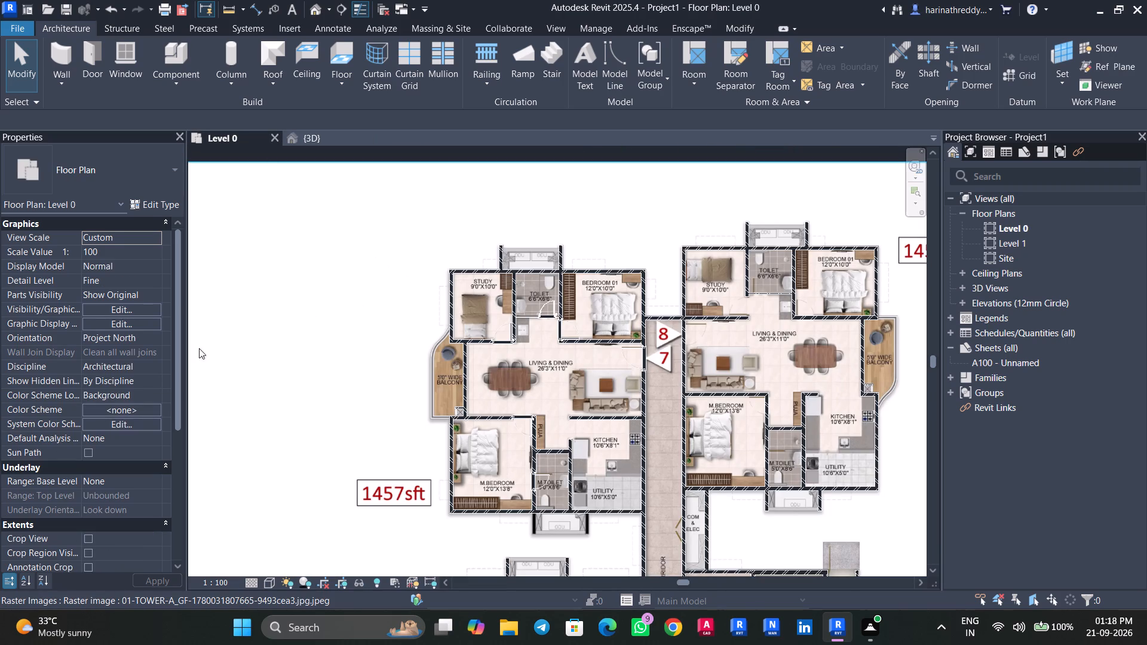
# Set the Tower A plan image's draw layer to Foreground in the Level 0 plan.
pyautogui.click(281, 351)
pyautogui.click(174, 323)
pyautogui.click(171, 324)
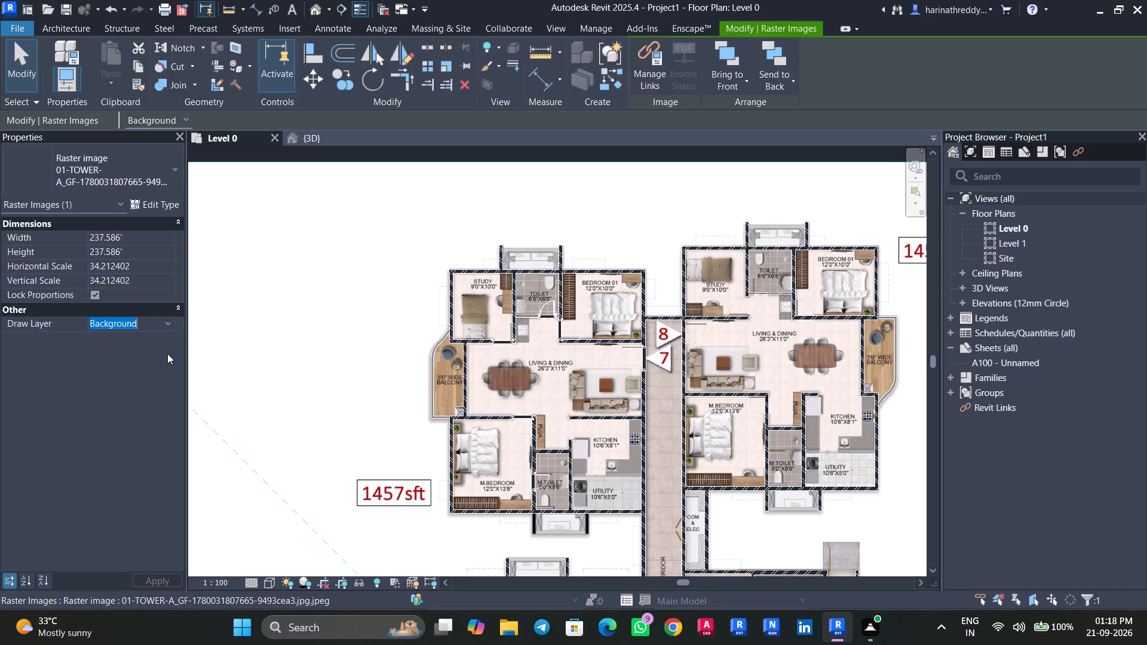
pyautogui.click(154, 352)
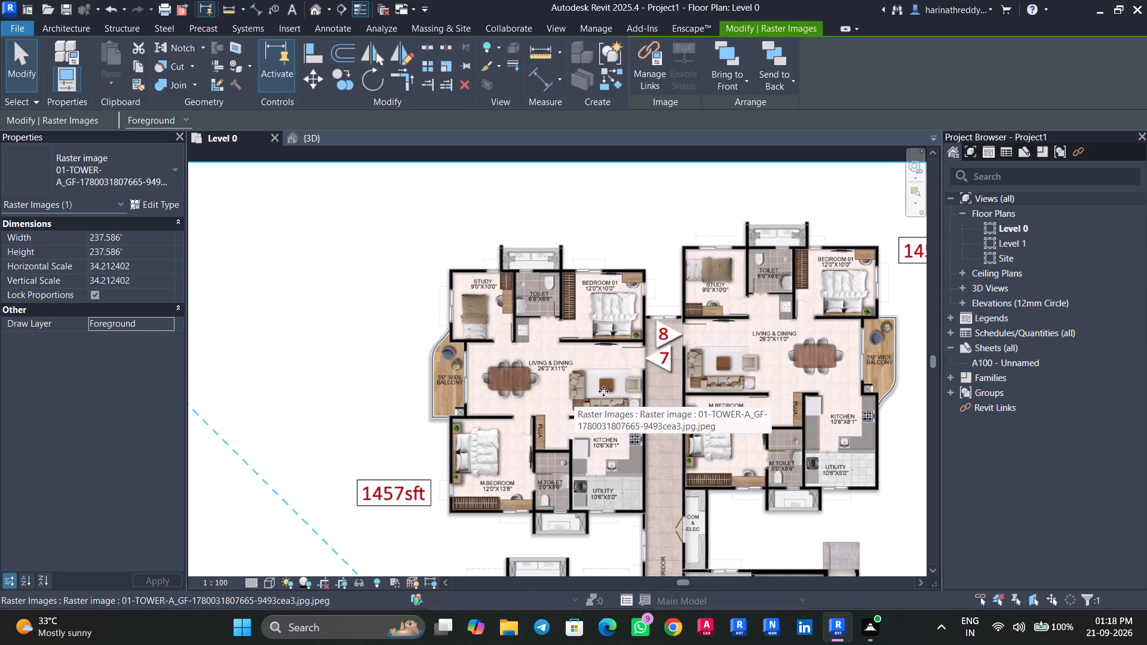
# Compare the door openings and walls of flats 7 and 8 on the plan image with the 3D top view, ending on flat 8 in the plan.
pyautogui.scroll(4, 603, 391)
pyautogui.click(314, 145)
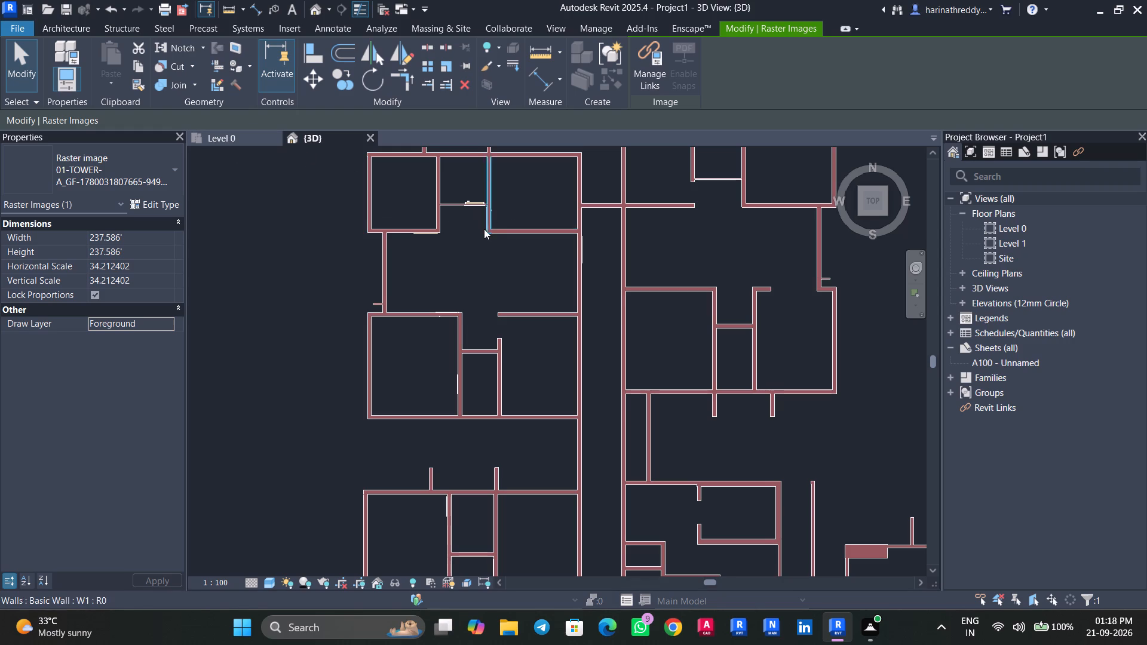
pyautogui.scroll(6, 481, 229)
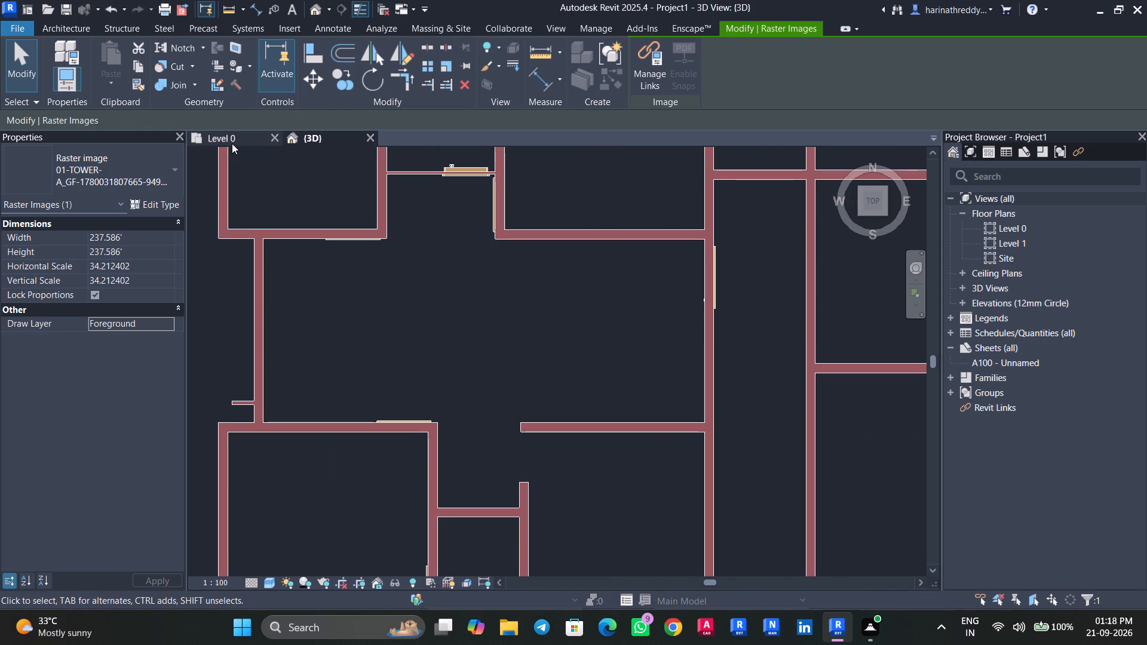
pyautogui.click(232, 143)
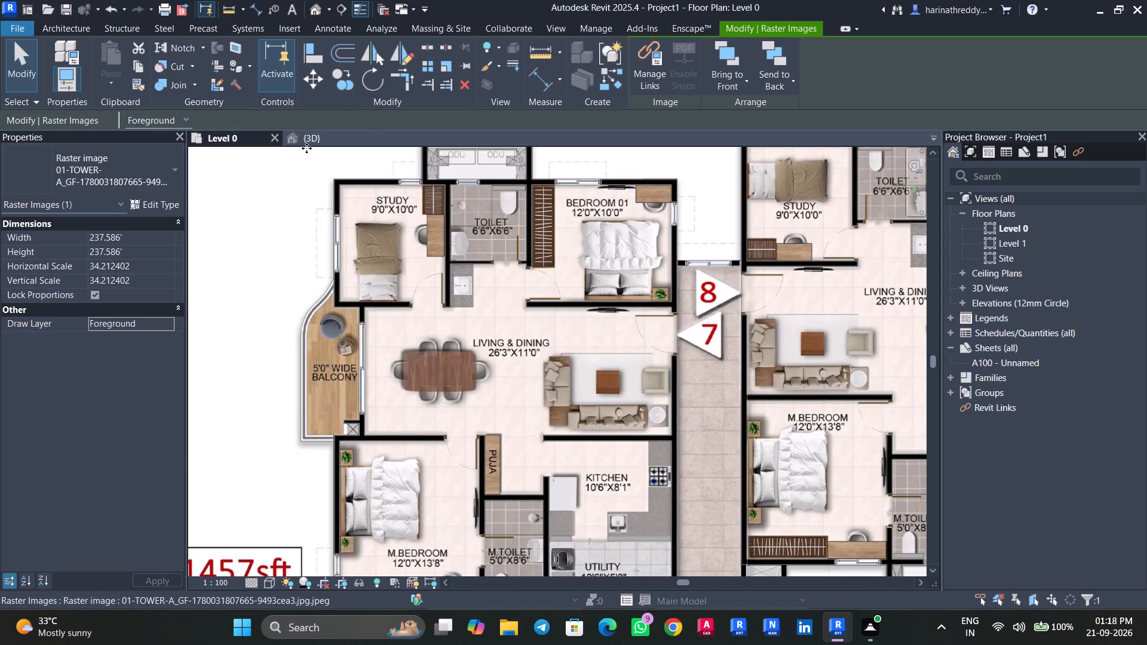
pyautogui.click(308, 146)
pyautogui.click(216, 134)
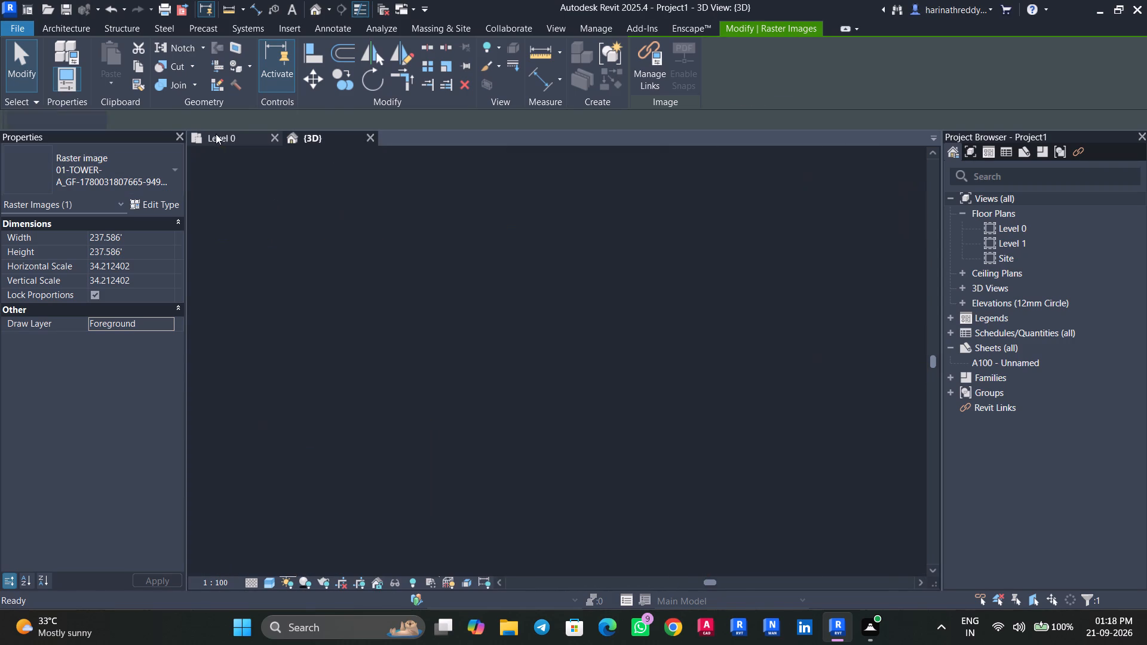
pyautogui.scroll(-2, 477, 241)
pyautogui.moveTo(511, 248); pyautogui.dragTo(437, 271, button='middle')
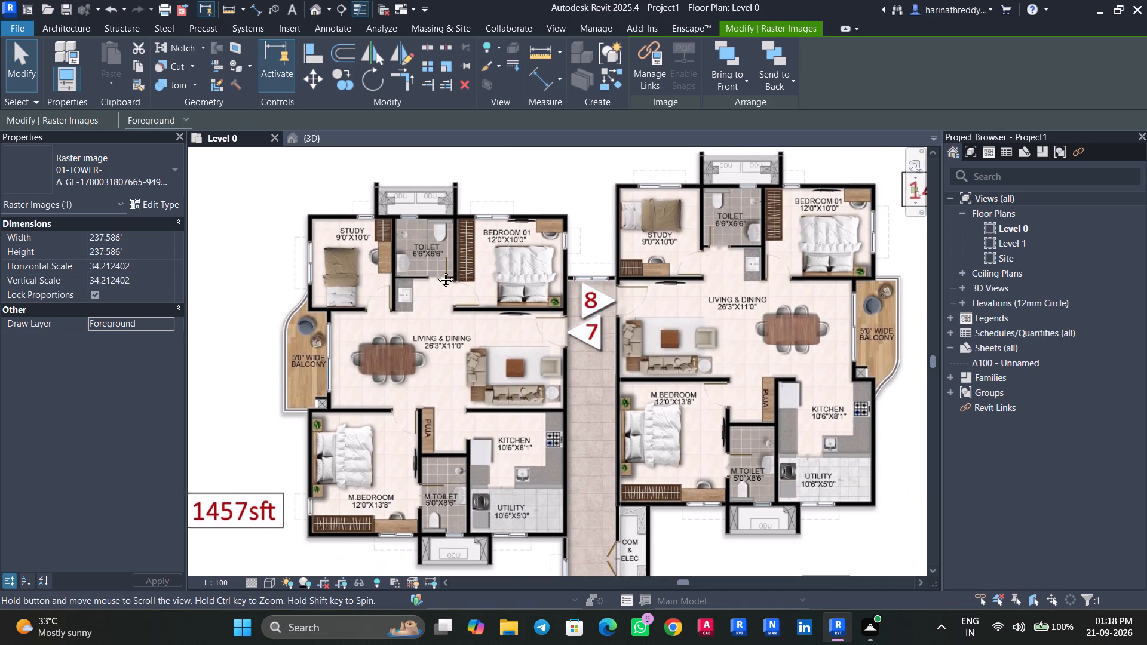
pyautogui.moveTo(437, 271); pyautogui.dragTo(330, 281, button='middle')
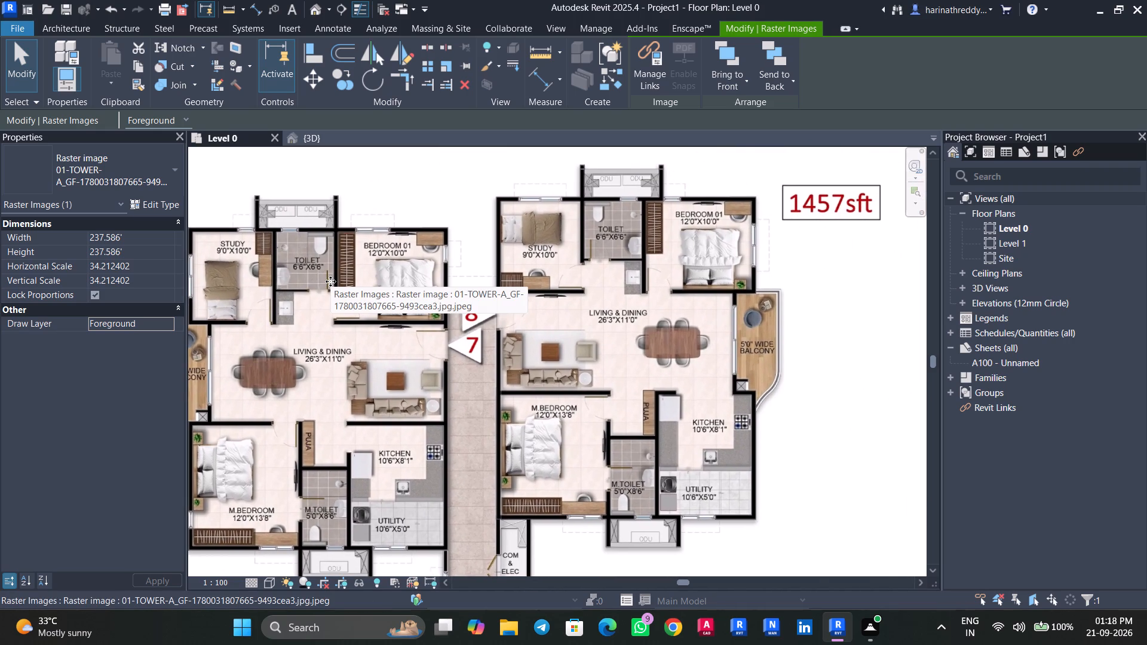
pyautogui.click(305, 134)
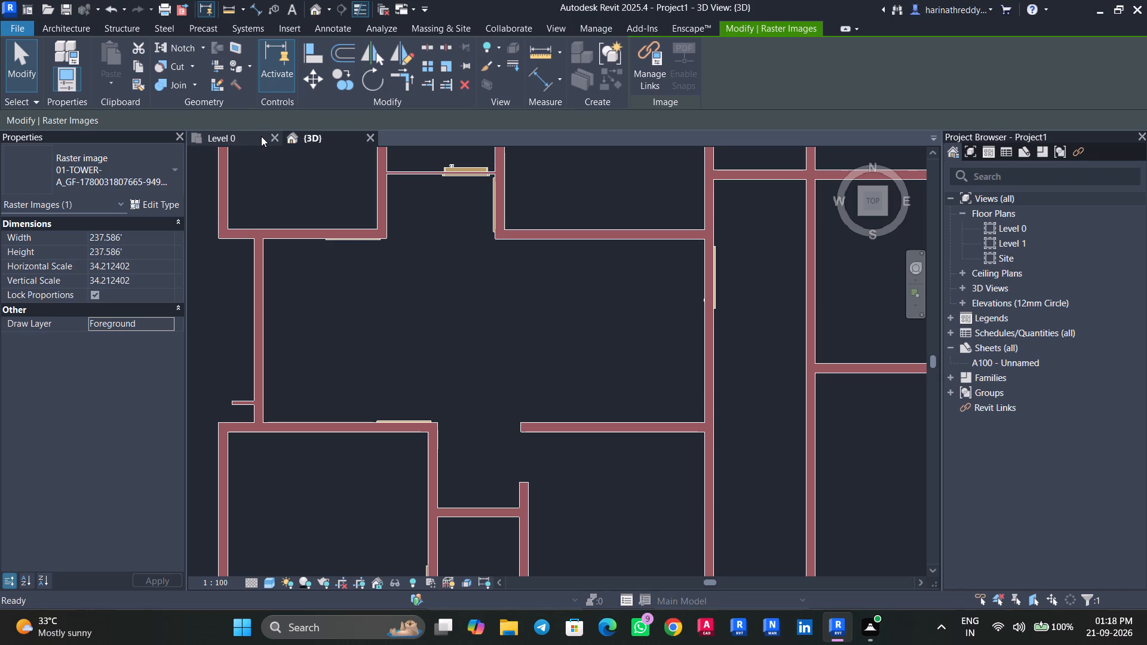
pyautogui.click(259, 136)
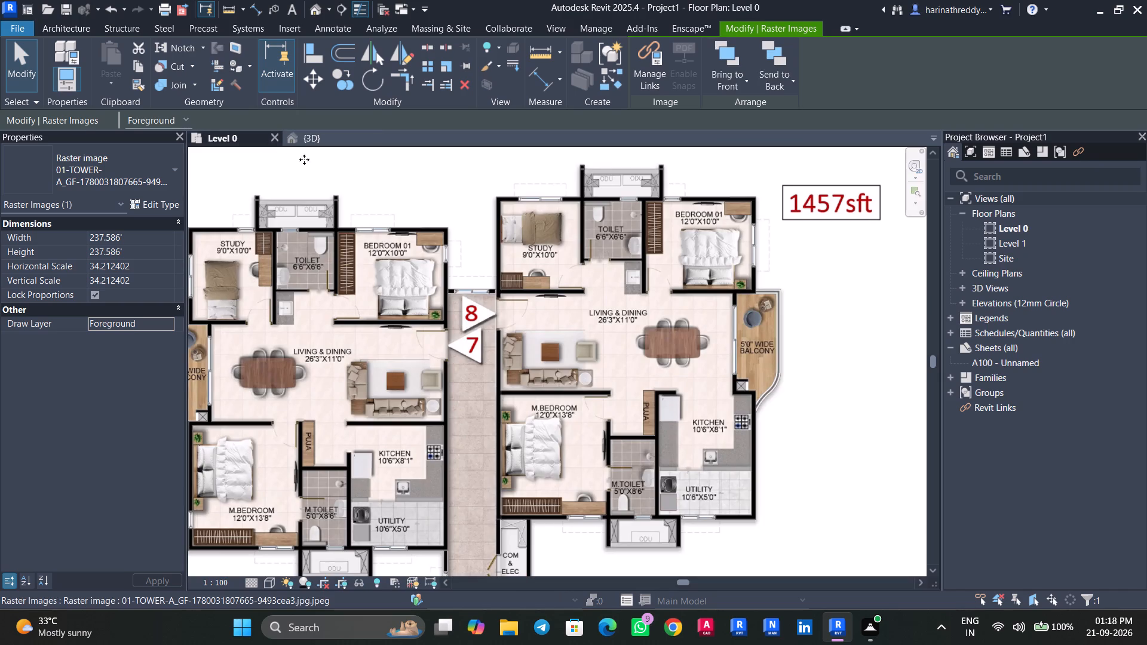
pyautogui.scroll(-3, 429, 321)
pyautogui.moveTo(462, 318); pyautogui.dragTo(410, 359, button='middle')
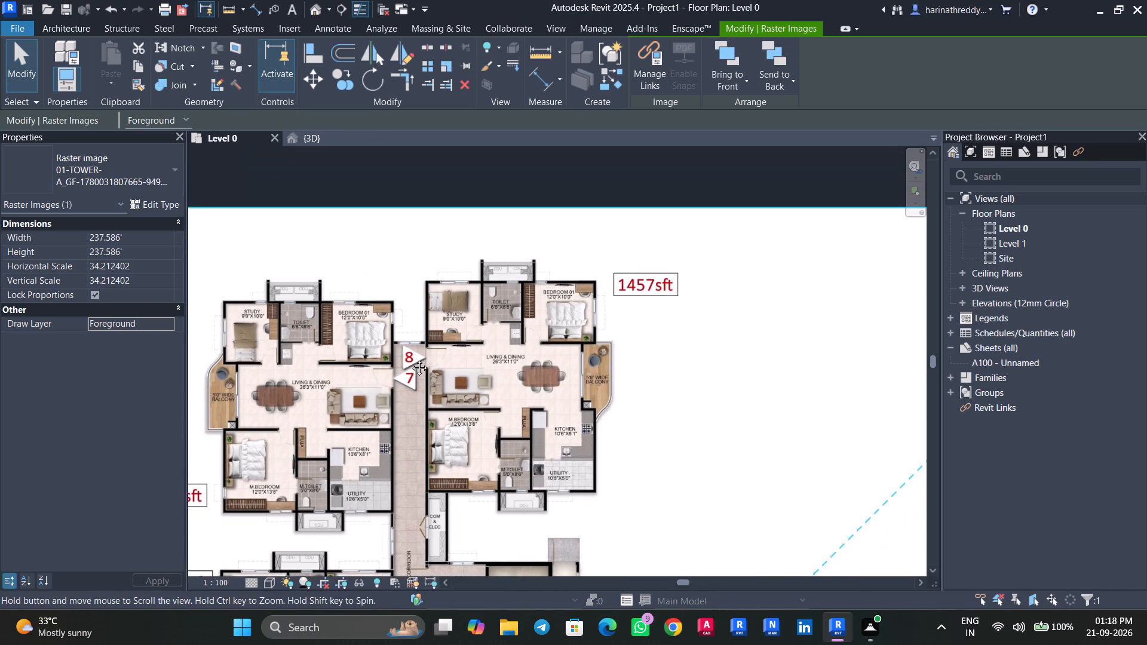
pyautogui.moveTo(410, 359); pyautogui.dragTo(410, 359, button='middle')
pyautogui.scroll(3, 416, 359)
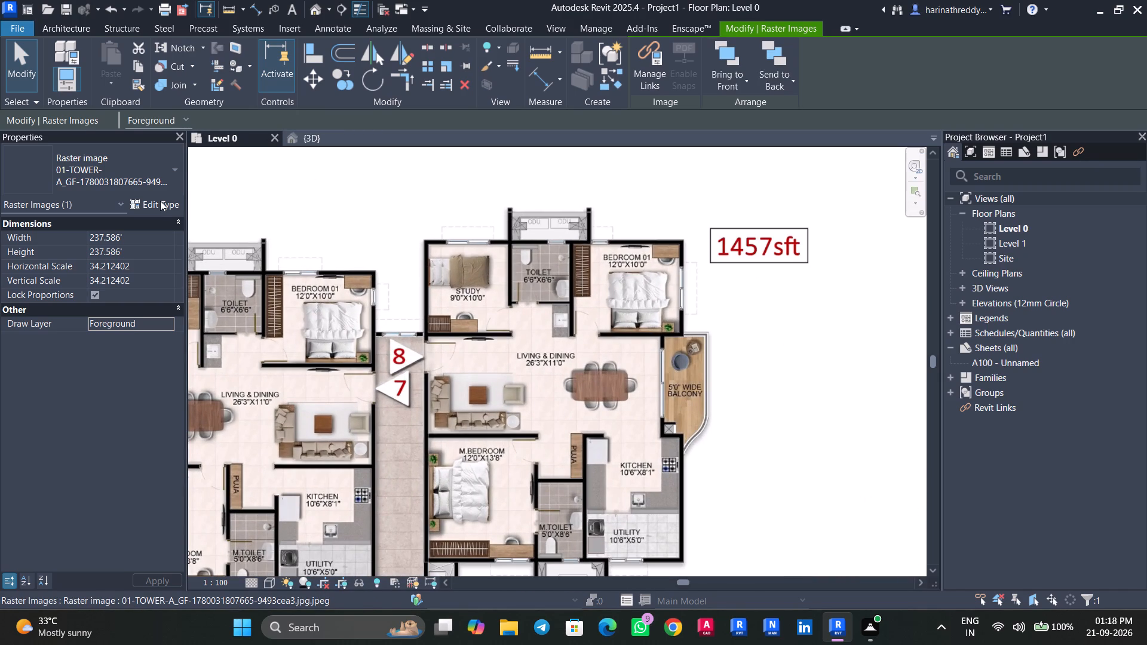
# Place a Doors_ExtSgl_Flush D1 door in the corridor wall at flat 8's entrance, matching the plan image's opening and inward swing.
pyautogui.write('DR')
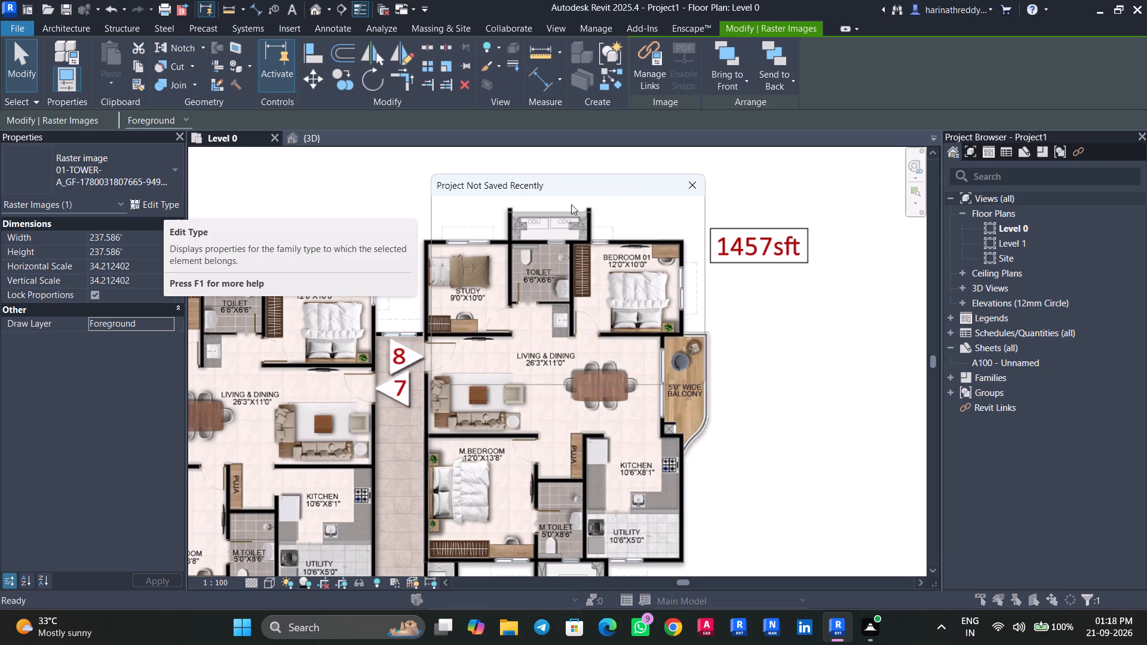
pyautogui.click(683, 187)
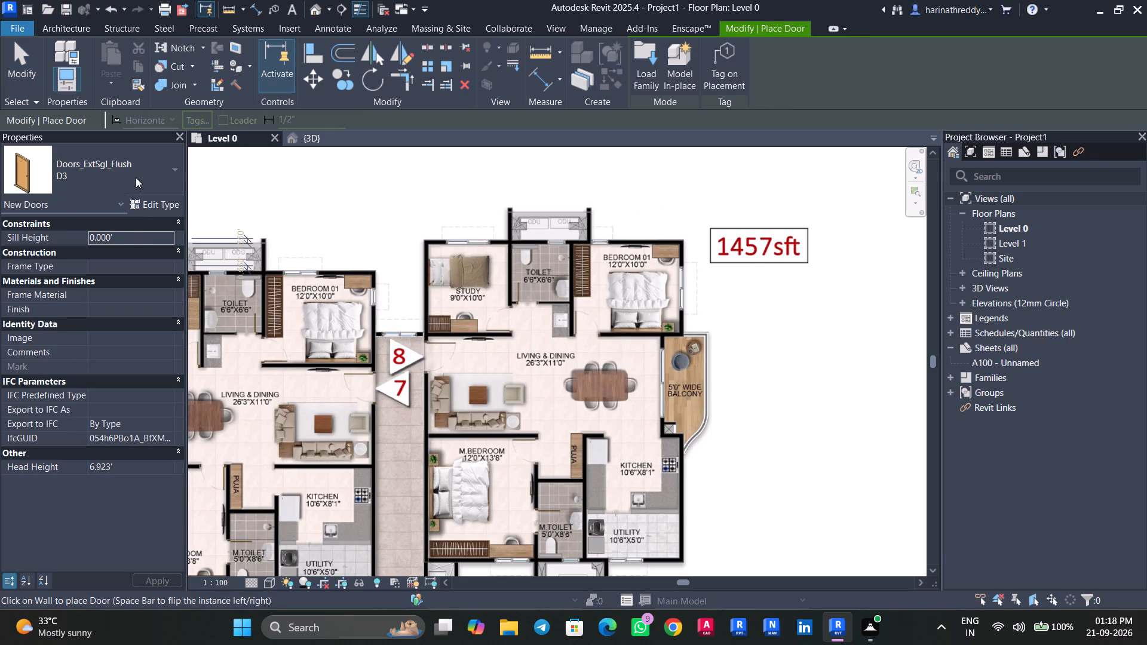
pyautogui.click(136, 174)
pyautogui.click(117, 366)
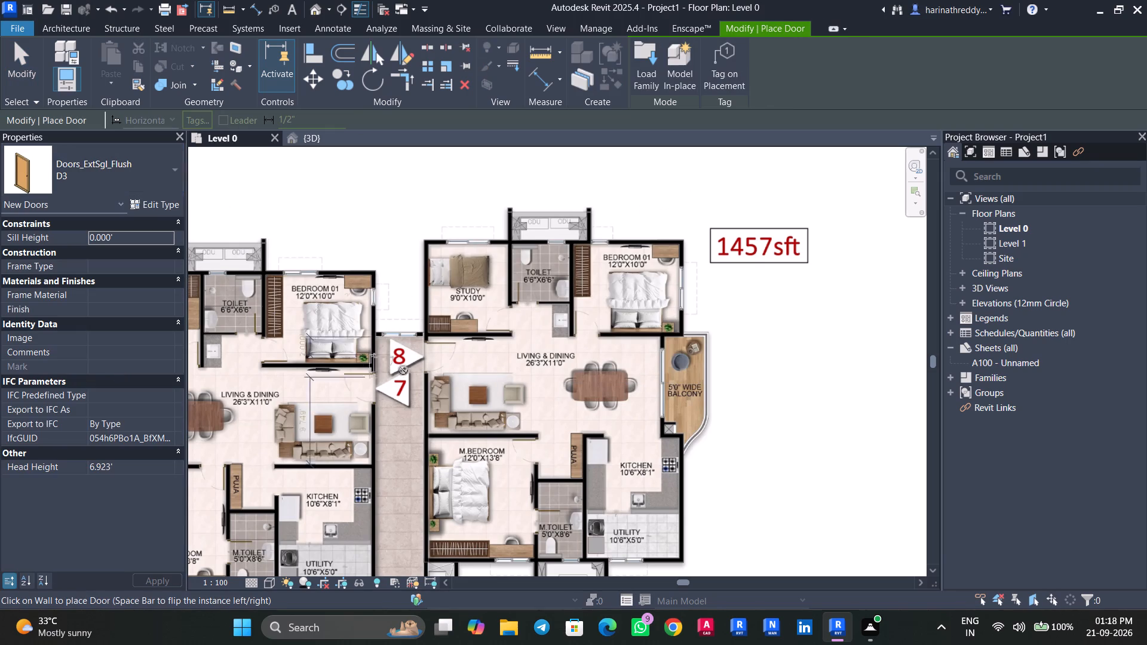
pyautogui.scroll(7, 440, 358)
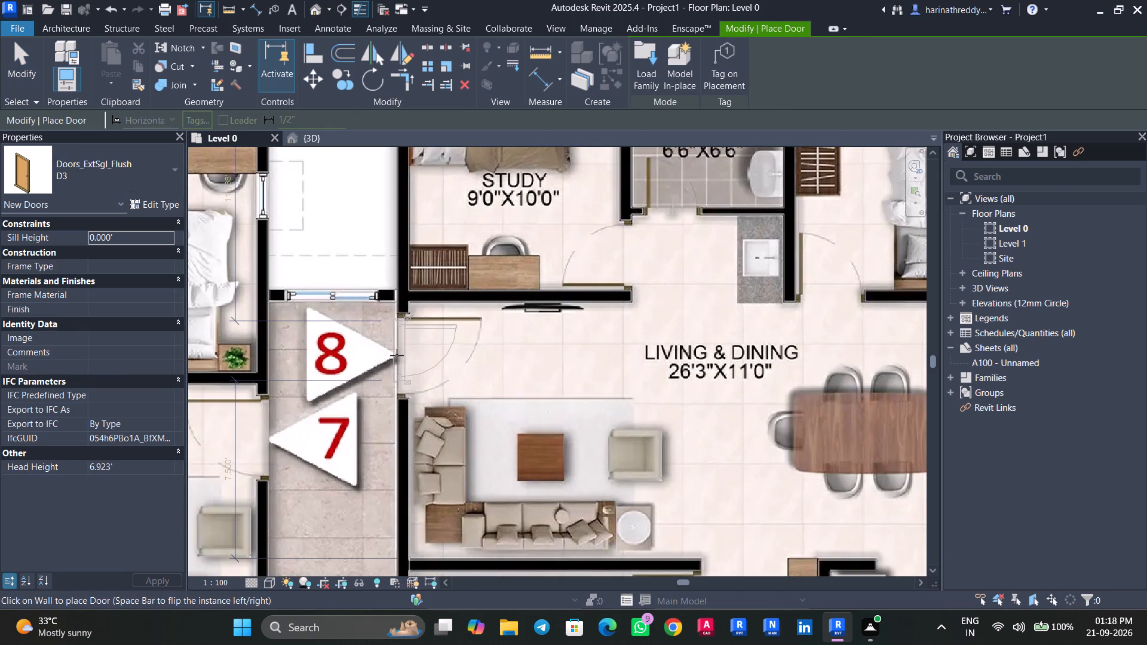
pyautogui.click(136, 155)
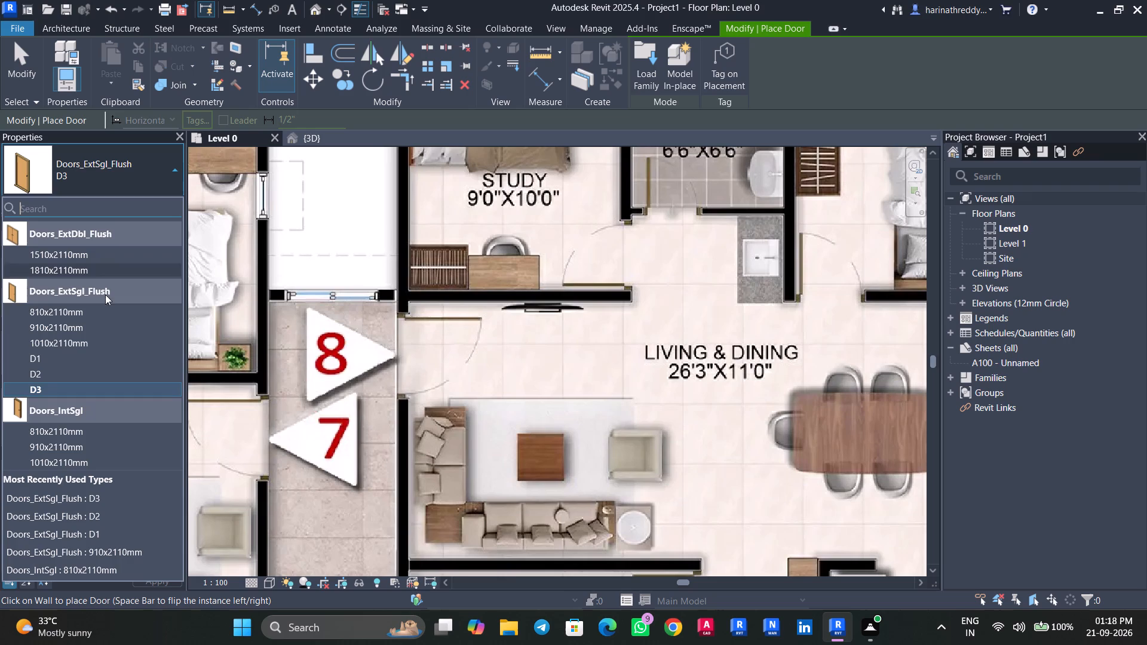
pyautogui.click(93, 362)
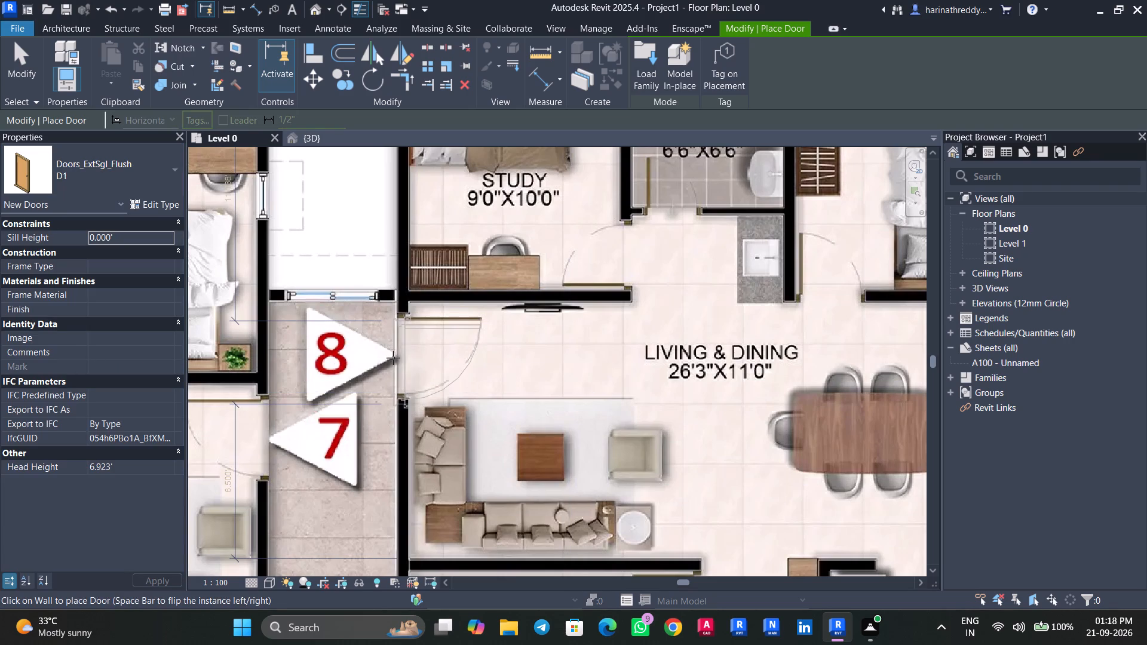
pyautogui.scroll(7, 391, 360)
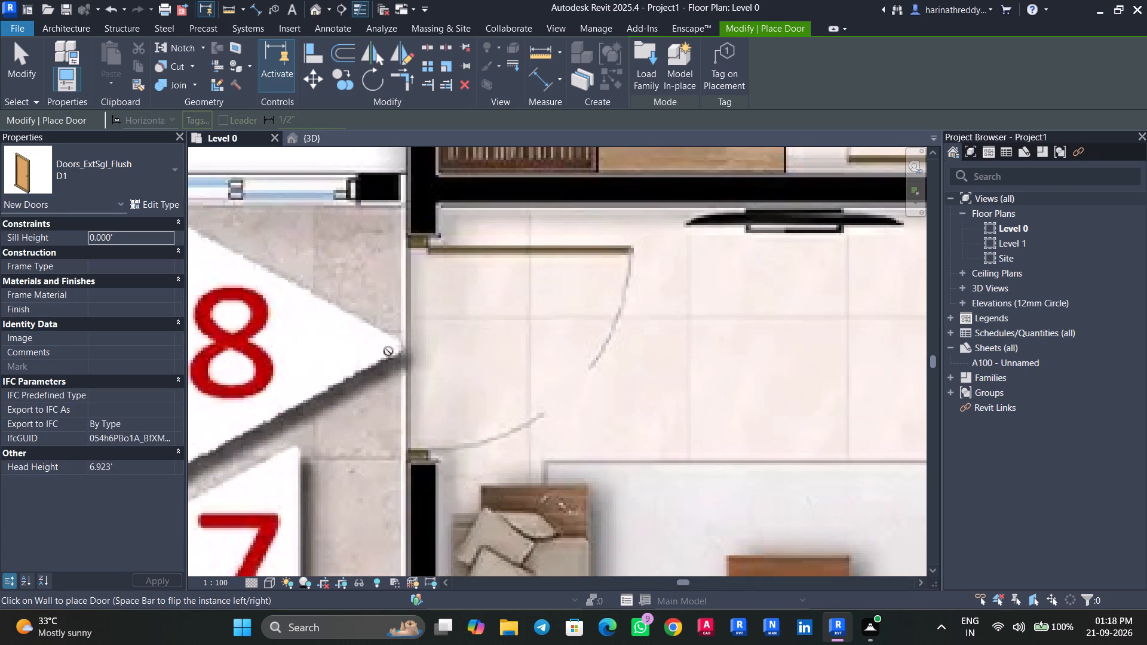
pyautogui.scroll(4, 388, 351)
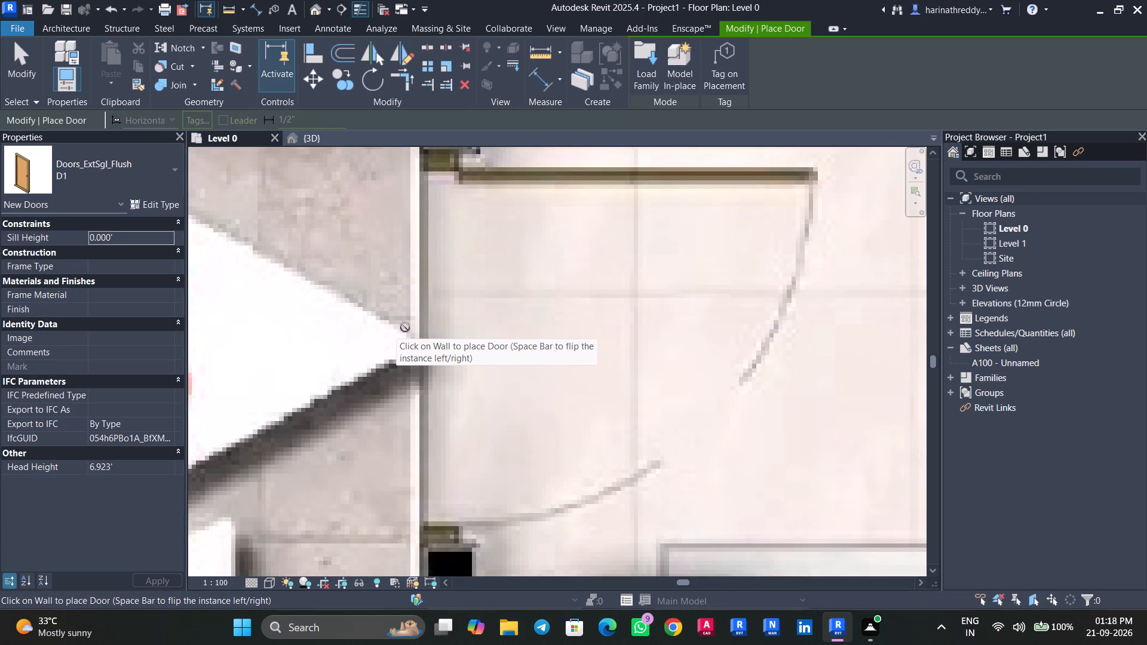
pyautogui.scroll(-6, 418, 324)
pyautogui.scroll(3, 418, 324)
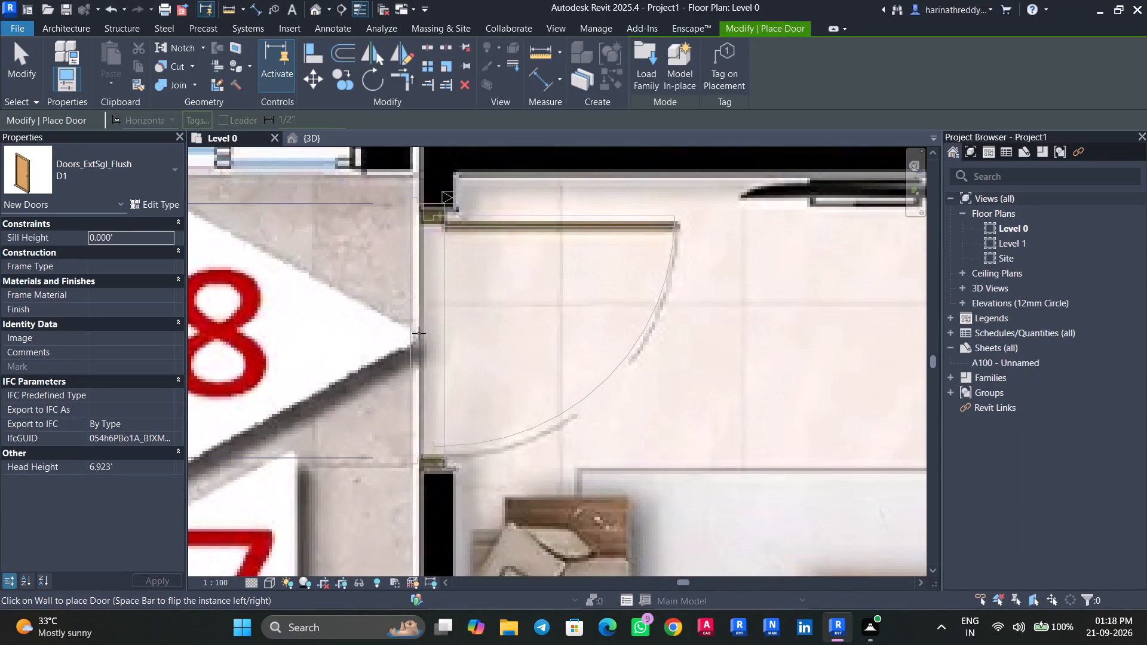
pyautogui.click(419, 334)
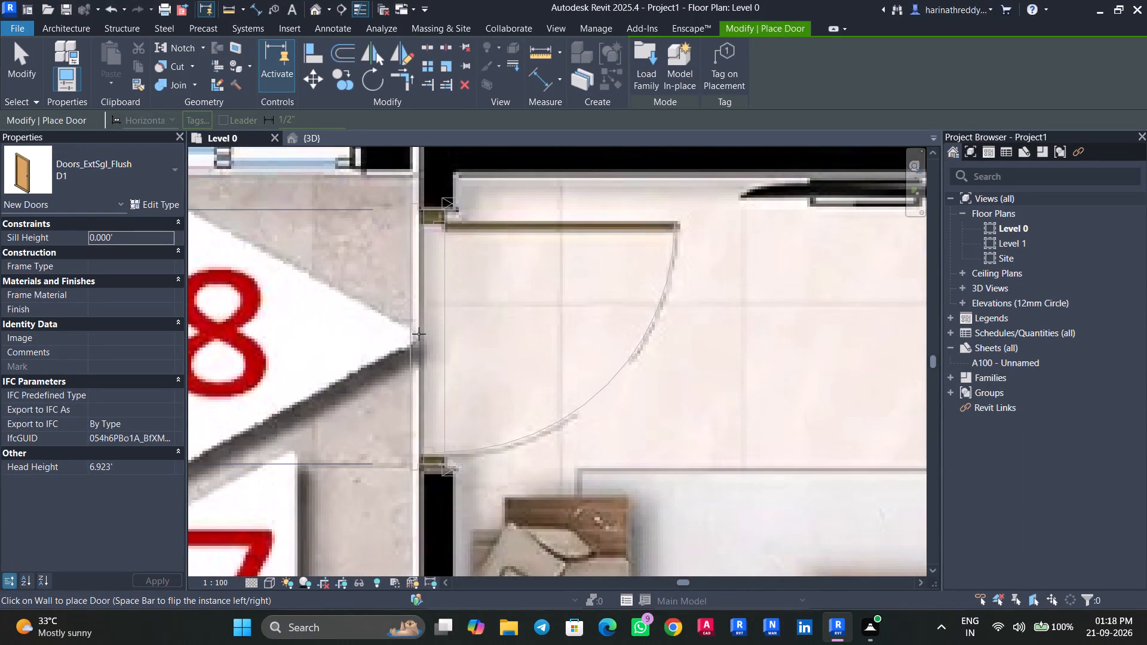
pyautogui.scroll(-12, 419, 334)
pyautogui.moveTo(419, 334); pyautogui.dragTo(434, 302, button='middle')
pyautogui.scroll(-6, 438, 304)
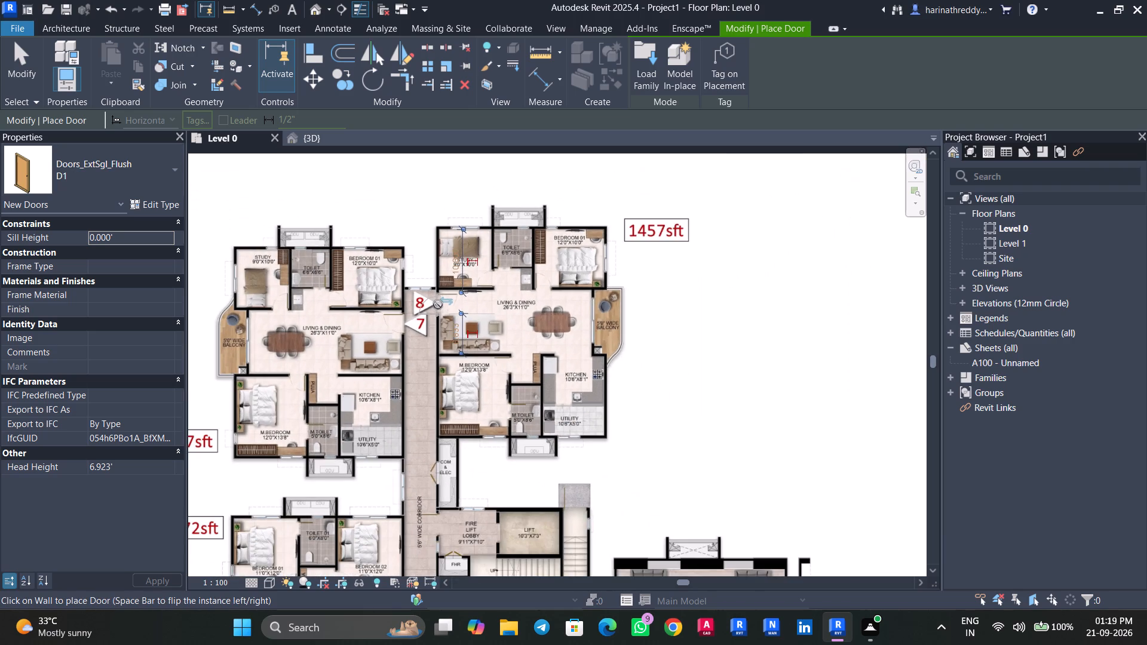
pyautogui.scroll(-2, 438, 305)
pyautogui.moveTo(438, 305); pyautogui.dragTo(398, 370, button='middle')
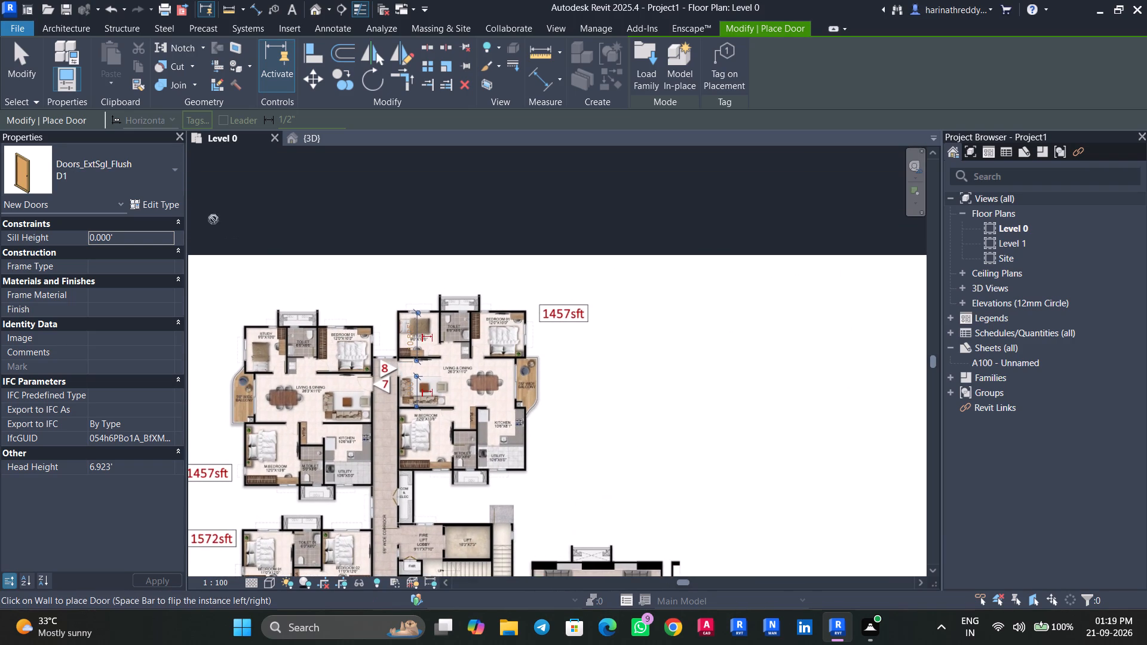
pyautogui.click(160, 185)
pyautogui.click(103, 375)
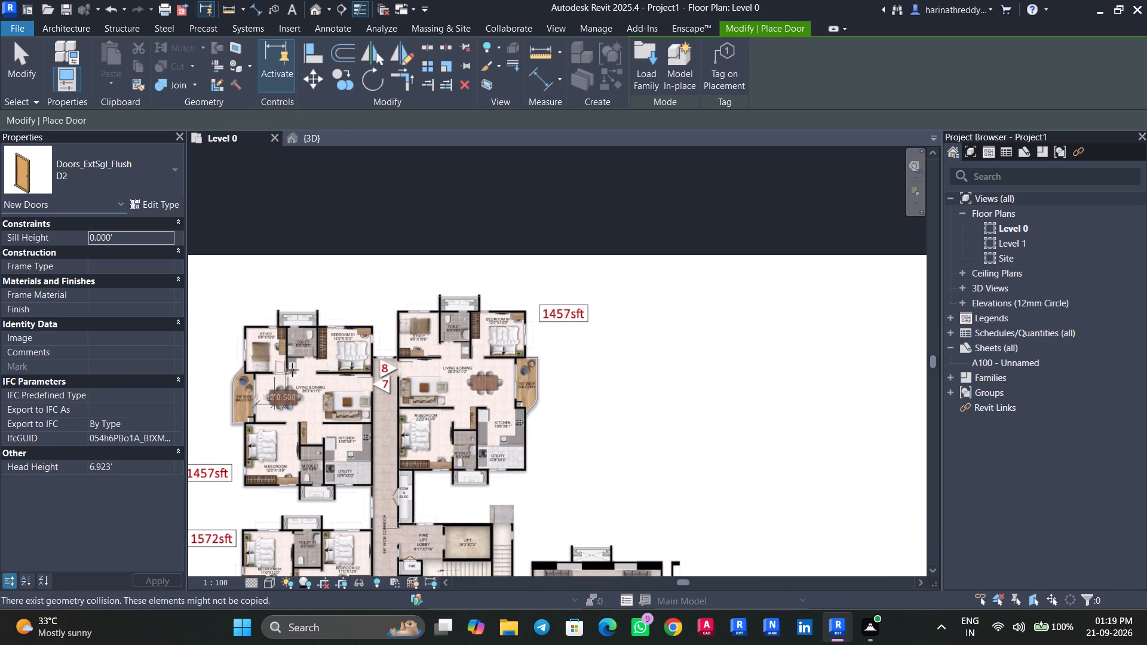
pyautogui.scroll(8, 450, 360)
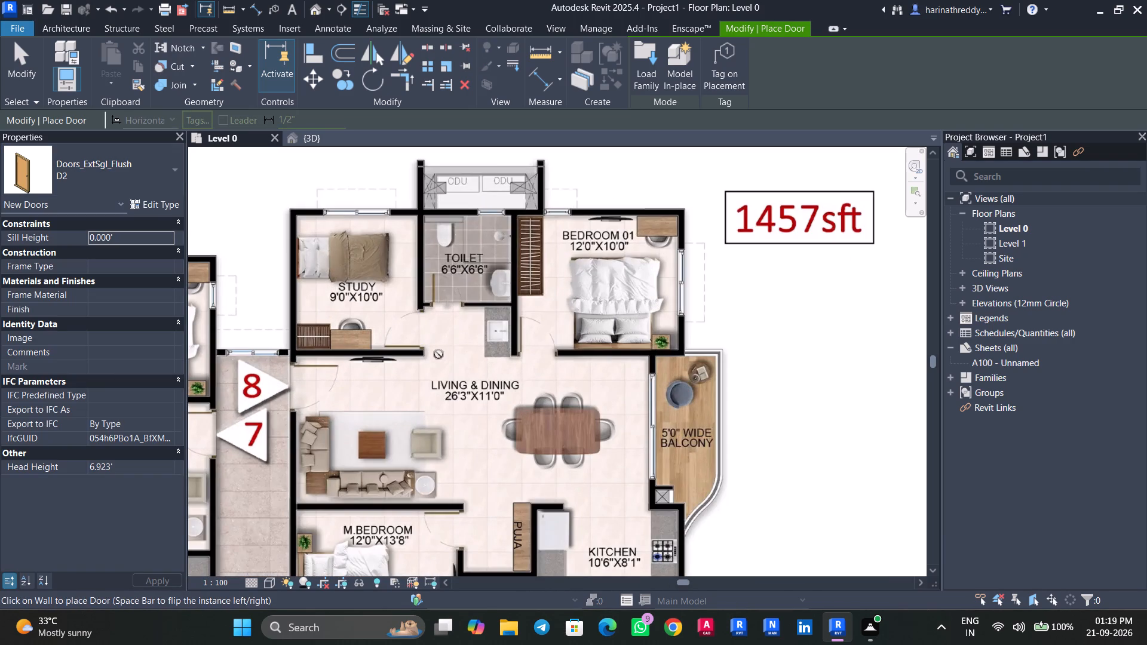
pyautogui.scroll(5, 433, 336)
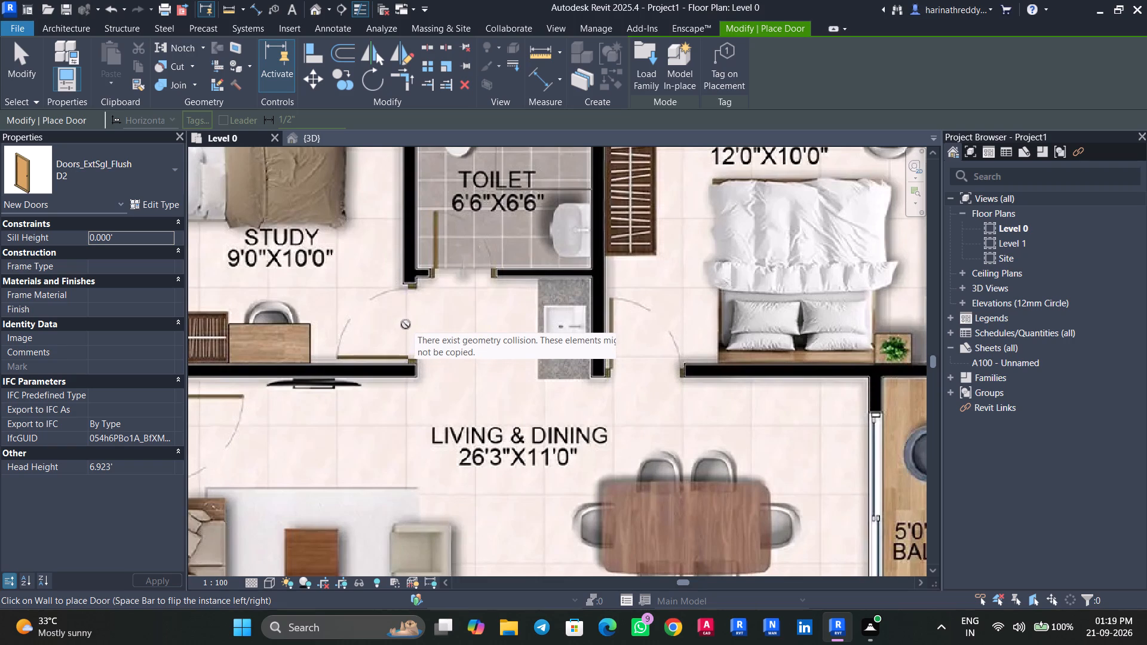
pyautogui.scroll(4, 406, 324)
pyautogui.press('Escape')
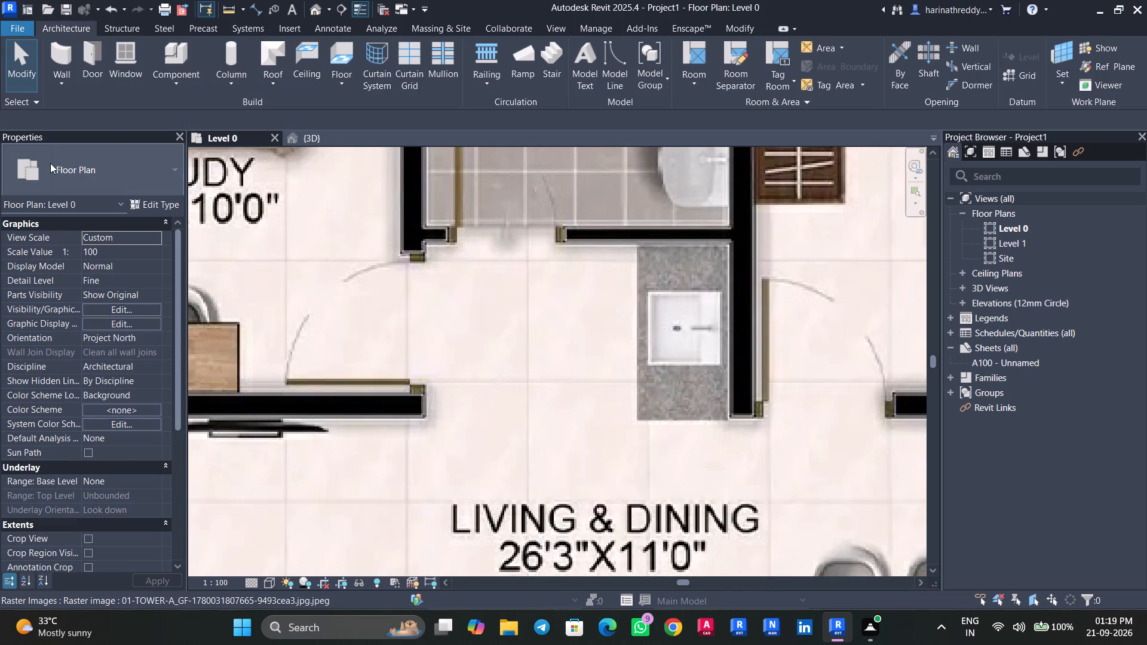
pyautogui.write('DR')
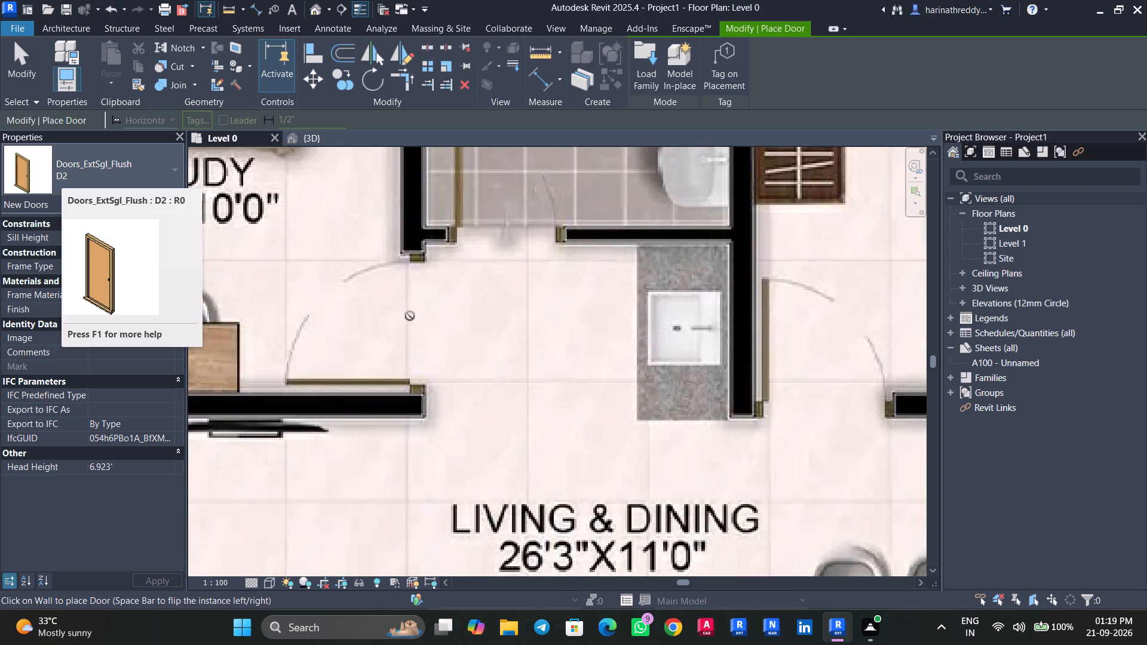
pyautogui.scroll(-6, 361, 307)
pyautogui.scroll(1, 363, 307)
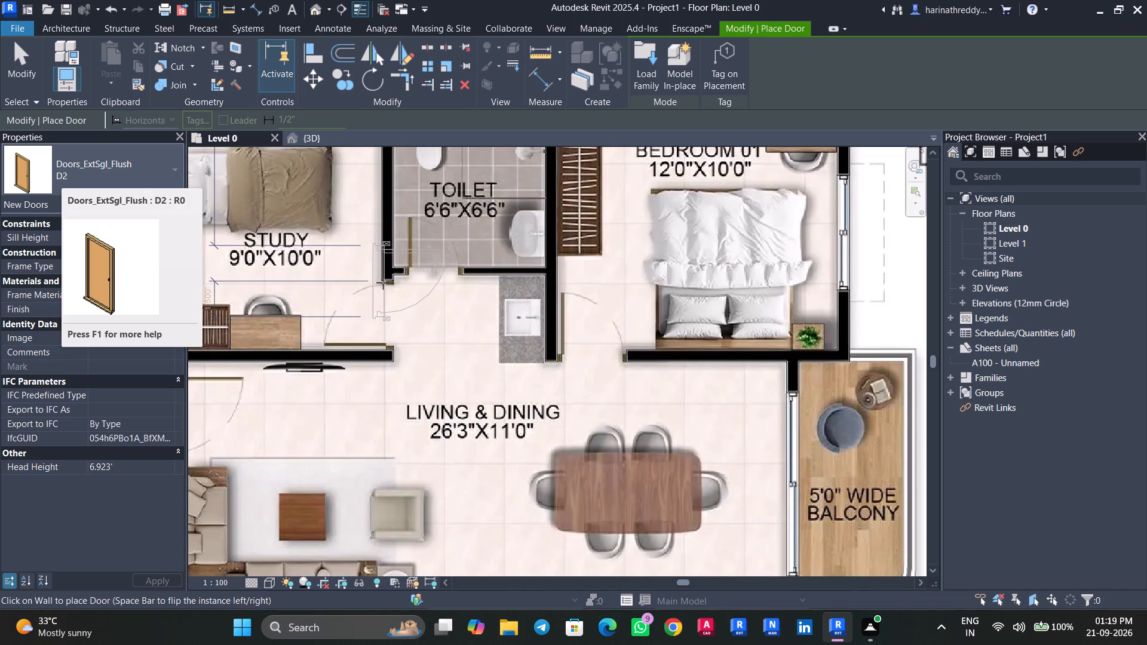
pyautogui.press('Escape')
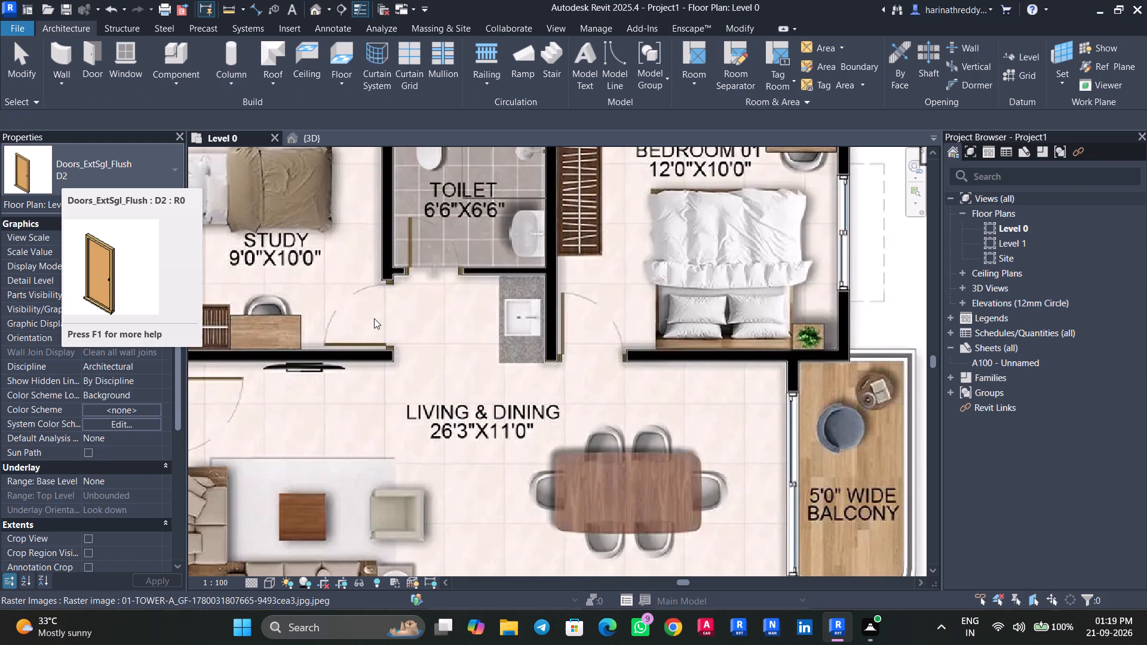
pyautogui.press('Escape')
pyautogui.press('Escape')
# Examine the walls around flat 8's study and toilet in the 3D top view, and return to the Level 0 plan.
pyautogui.click(301, 139)
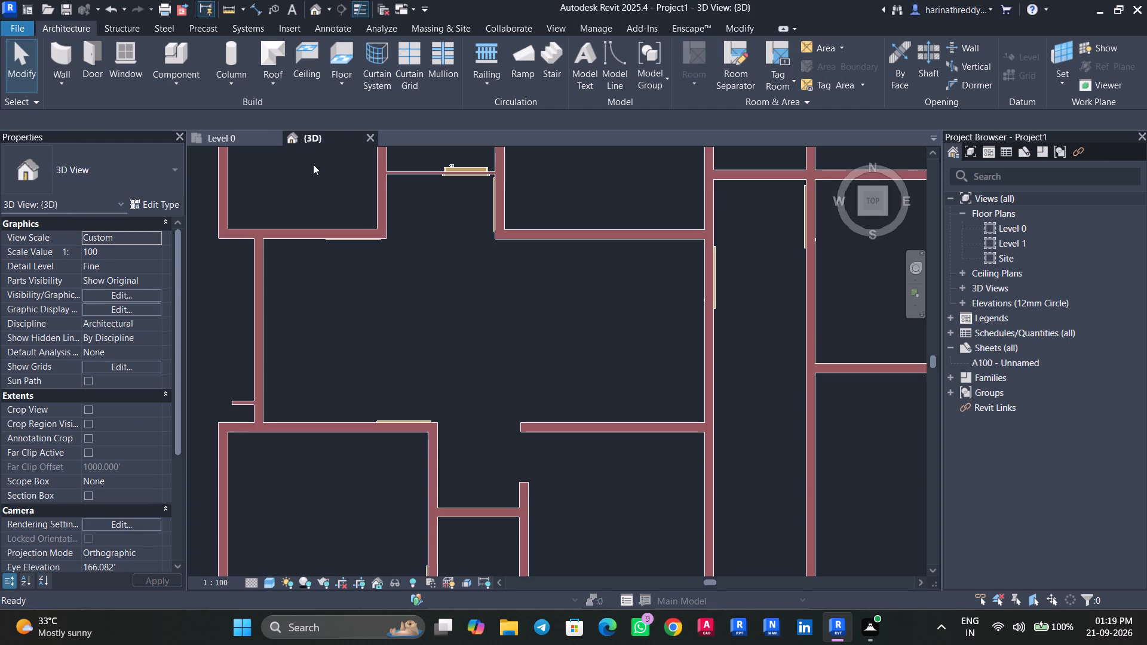
pyautogui.scroll(-7, 465, 250)
pyautogui.moveTo(492, 247); pyautogui.dragTo(486, 251, button='middle')
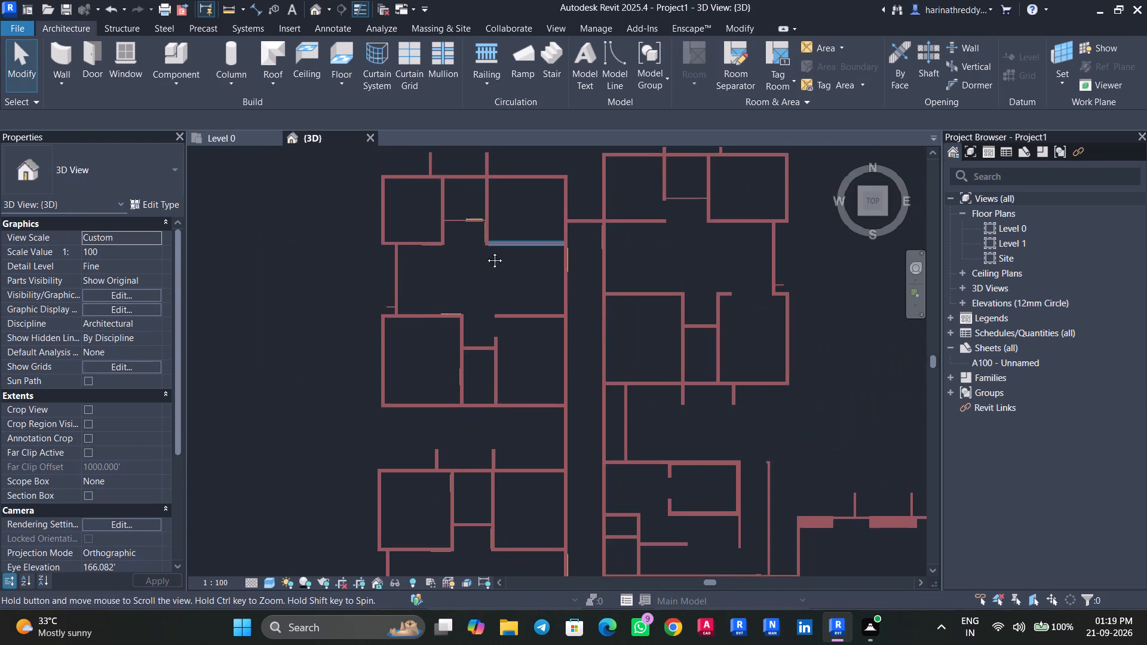
pyautogui.moveTo(486, 251); pyautogui.dragTo(378, 305, button='middle')
pyautogui.scroll(5, 557, 262)
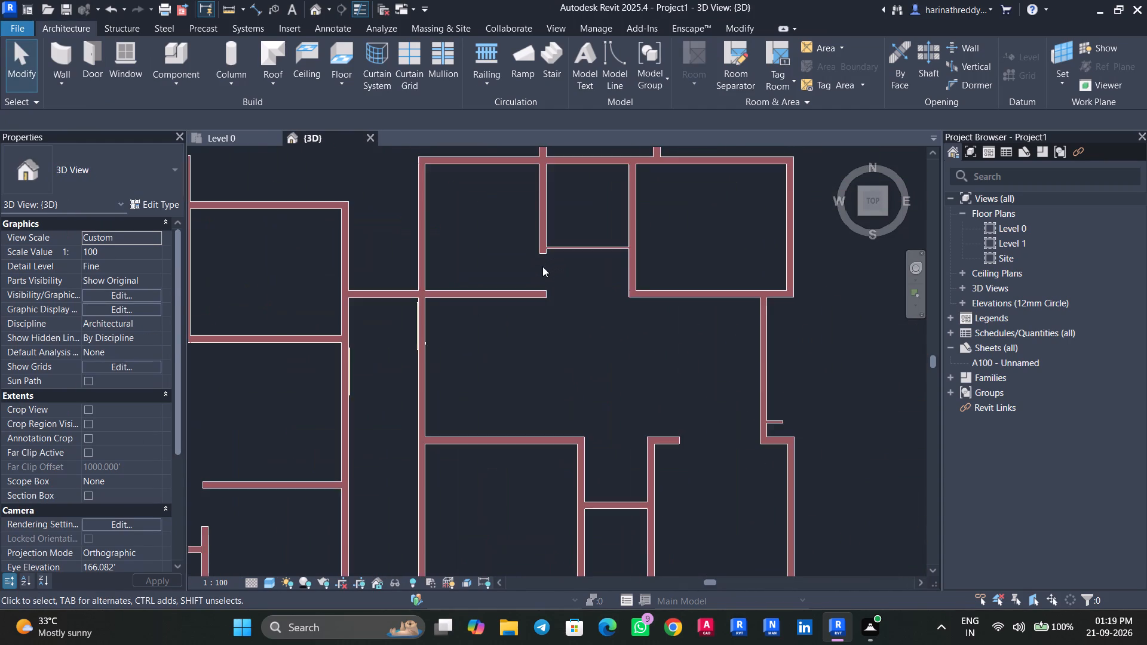
pyautogui.scroll(6, 544, 274)
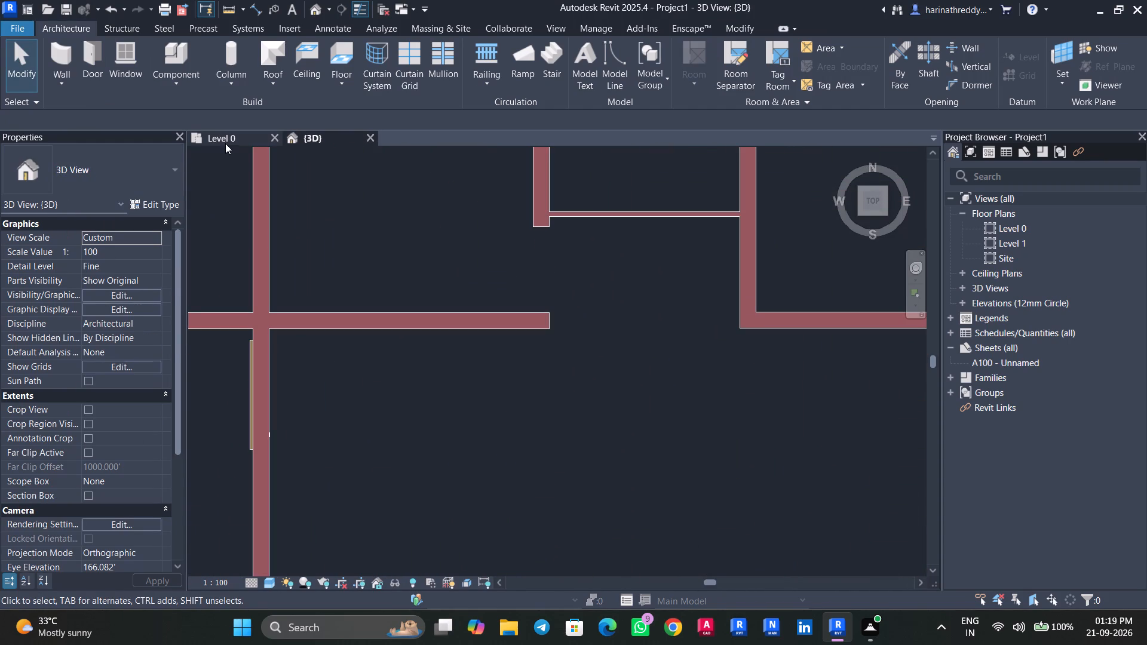
pyautogui.click(225, 143)
# Place a Doors_ExtSgl_Flush D3 door in the wall below flat 8's 6'6"x6'6" toilet, swinging into the toilet as on the plan image.
pyautogui.write('DR')
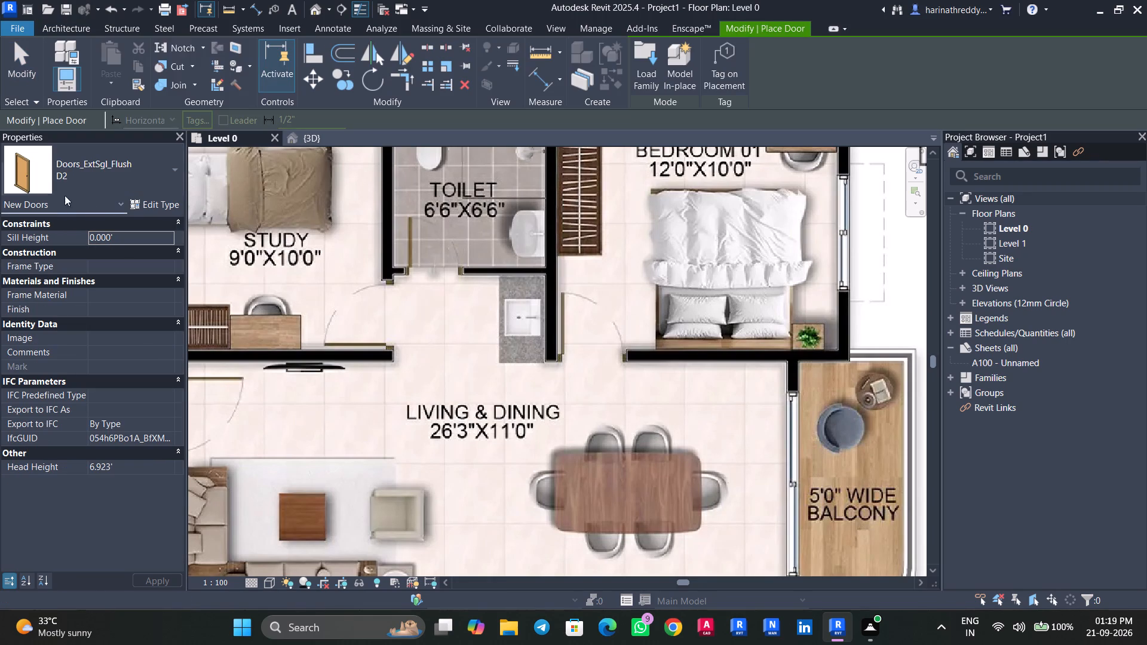
pyautogui.click(78, 182)
pyautogui.click(73, 394)
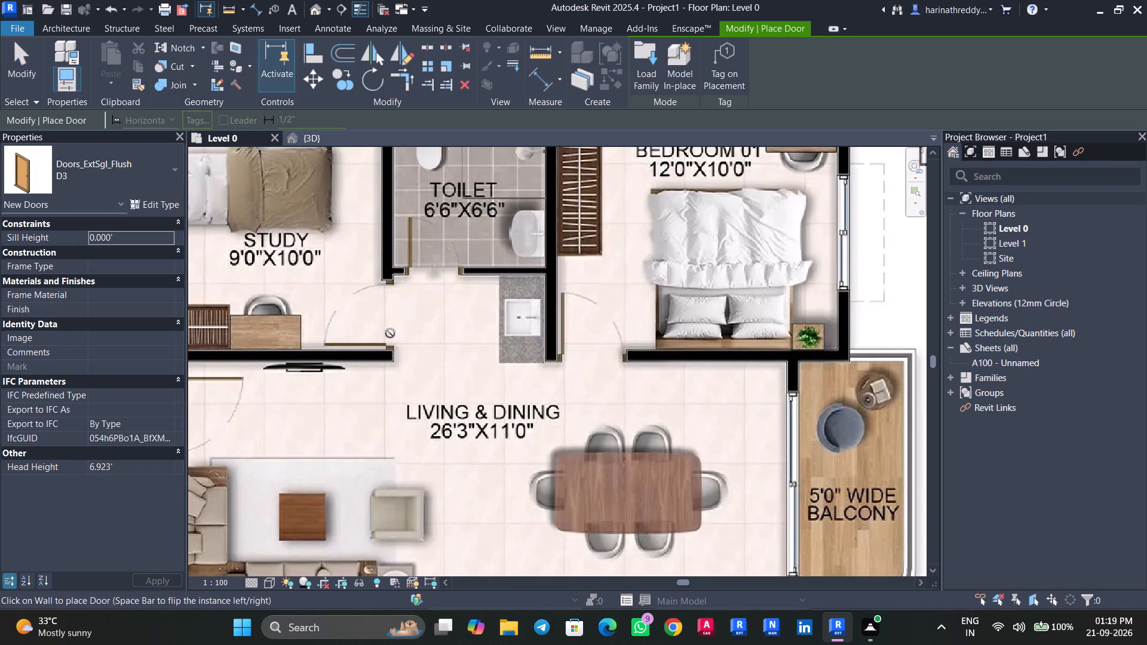
pyautogui.scroll(6, 393, 339)
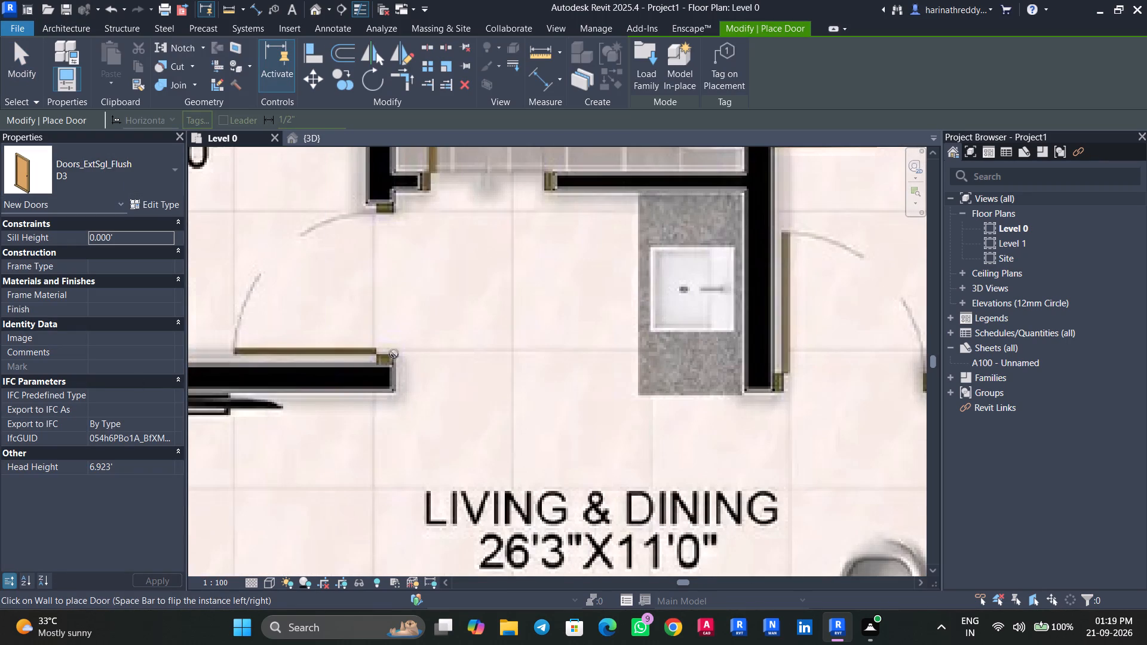
pyautogui.scroll(-5, 467, 241)
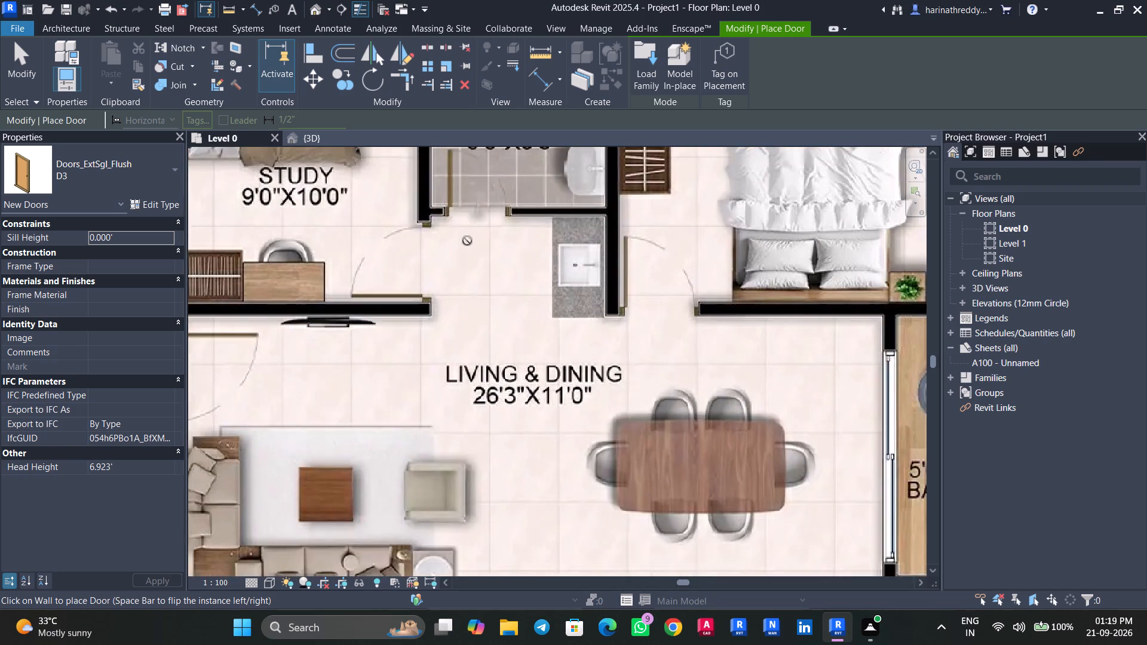
pyautogui.moveTo(471, 259); pyautogui.dragTo(456, 373, button='middle')
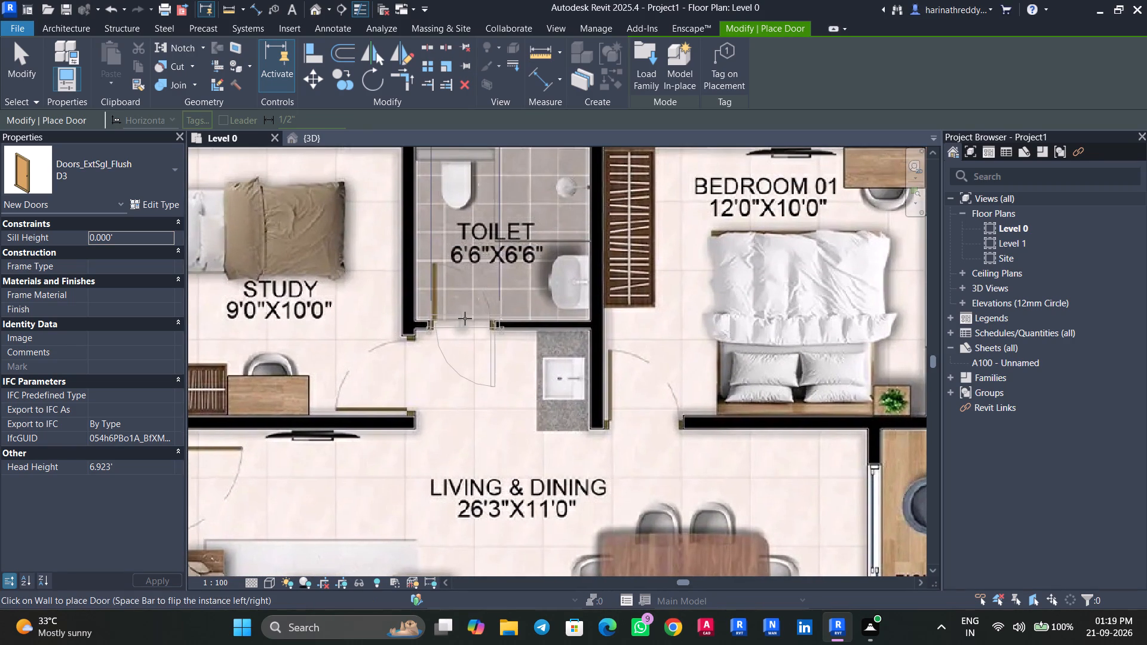
pyautogui.scroll(1, 463, 331)
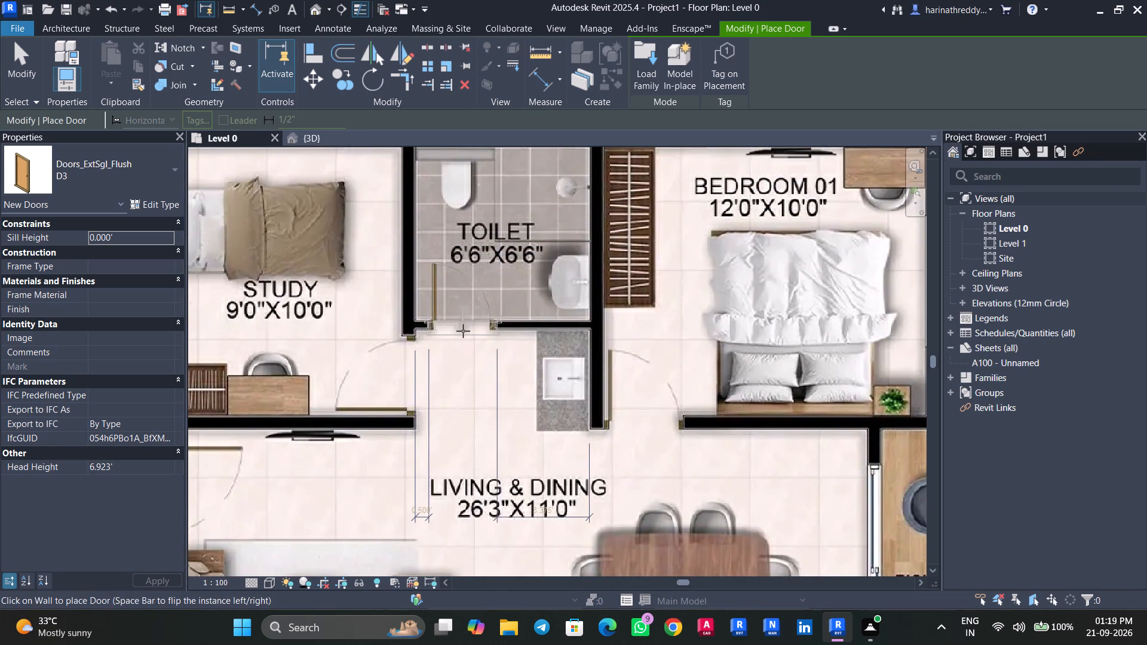
pyautogui.scroll(4, 463, 331)
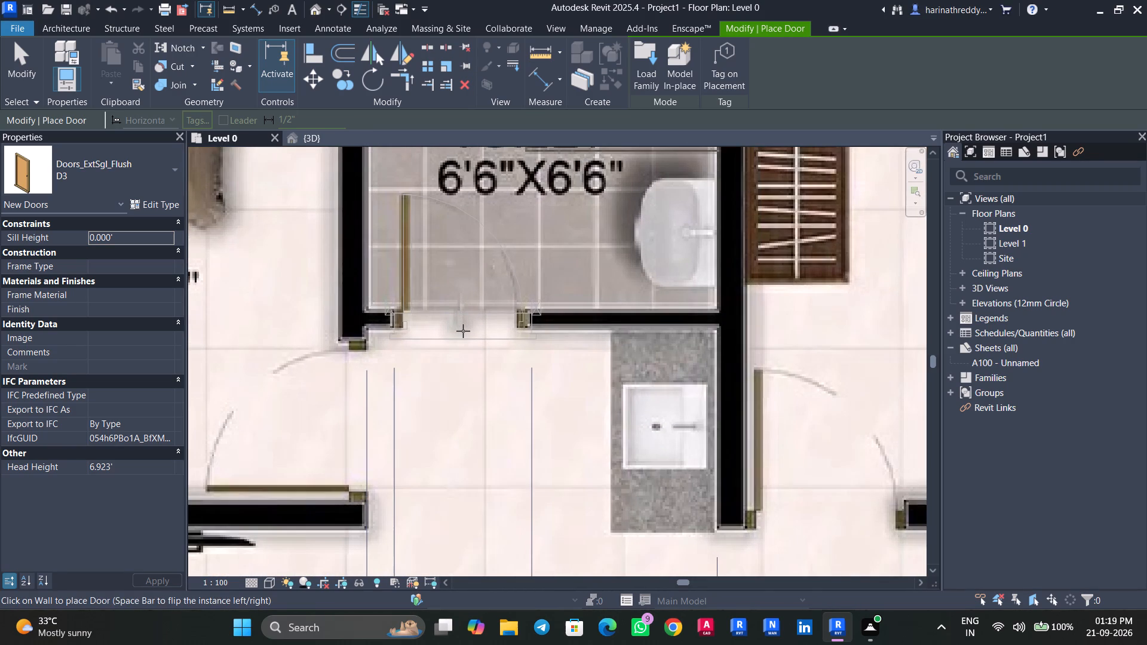
pyautogui.click(463, 331)
# Place a Doors_ExtSgl_Flush D2 door in the wall between flat 8's living area and Bedroom 01, swinging into the bedroom at the drawn opening.
pyautogui.scroll(1, 463, 331)
pyautogui.scroll(-6, 463, 331)
pyautogui.moveTo(463, 331); pyautogui.dragTo(438, 265, button='middle')
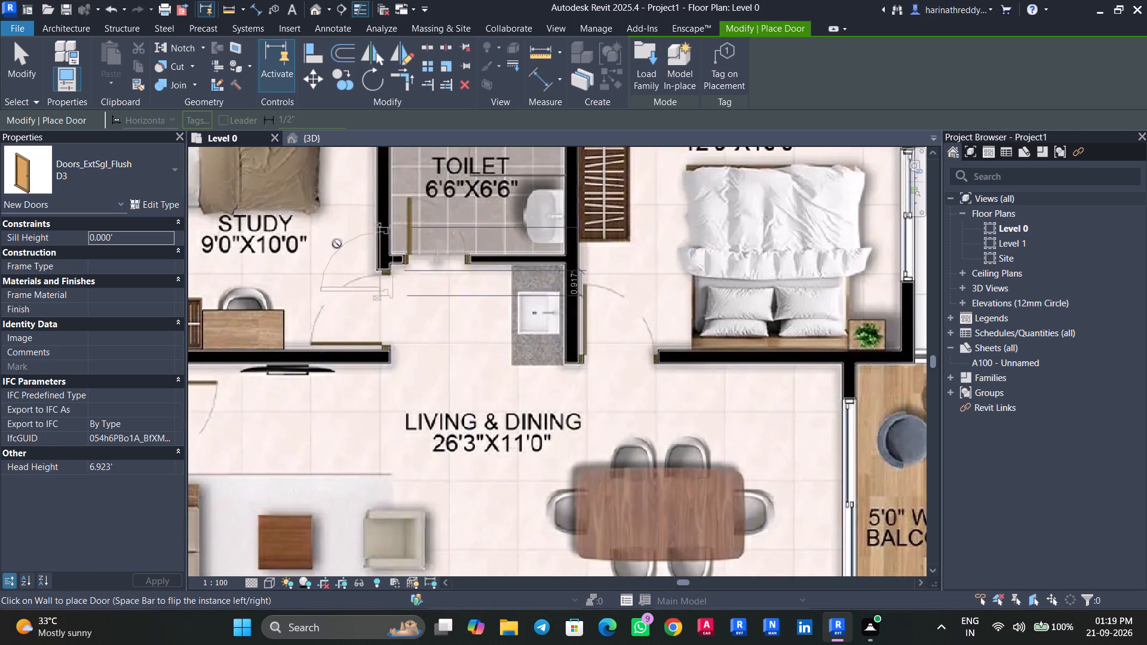
pyautogui.click(128, 185)
pyautogui.click(97, 375)
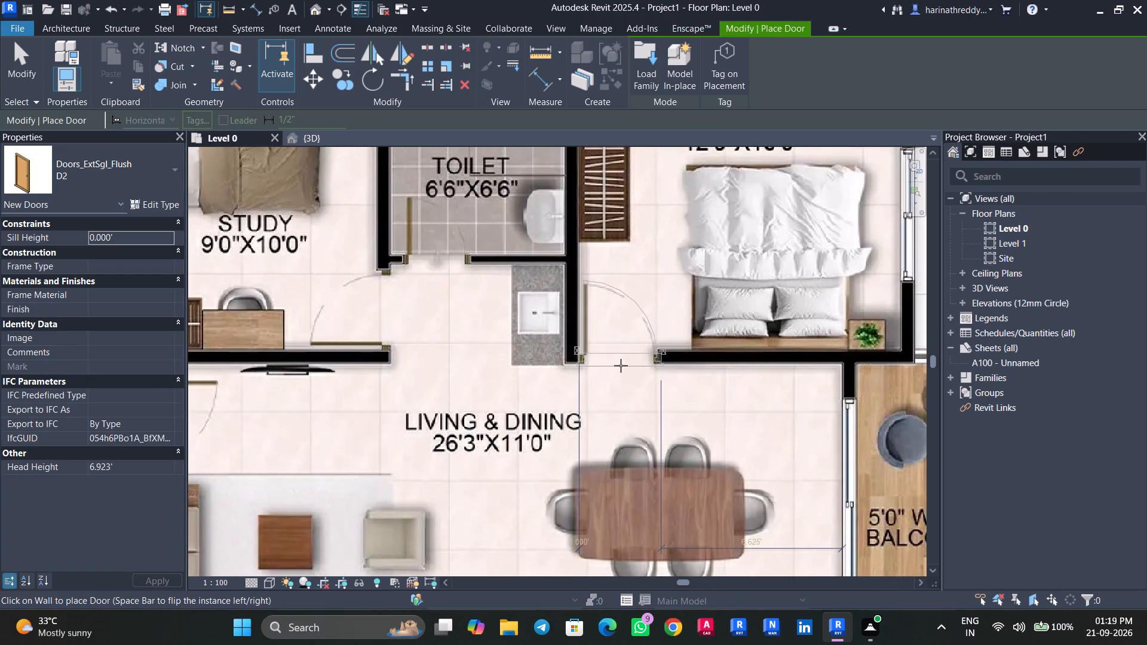
pyautogui.scroll(6, 621, 365)
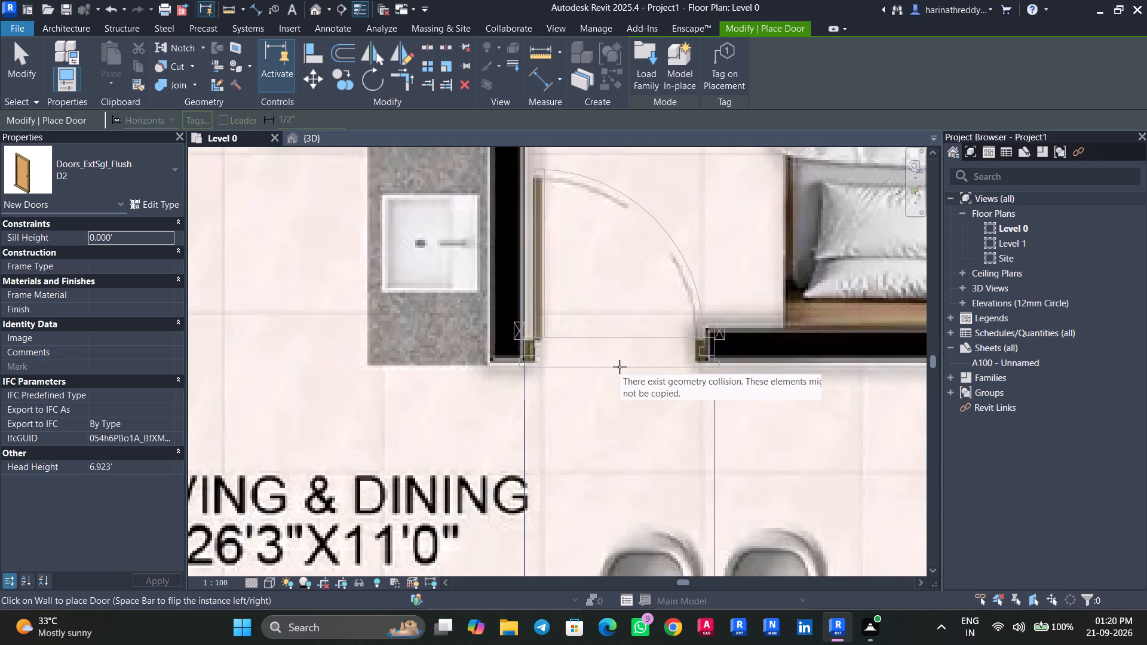
pyautogui.click(619, 367)
# Place a Doors_ExtSgl_Flush D2 door at flat 8's M.Bedroom opening opposite the puja, flipped to match the plan image's swing into the bedroom.
pyautogui.scroll(-7, 619, 367)
pyautogui.moveTo(619, 367); pyautogui.dragTo(590, 228, button='middle')
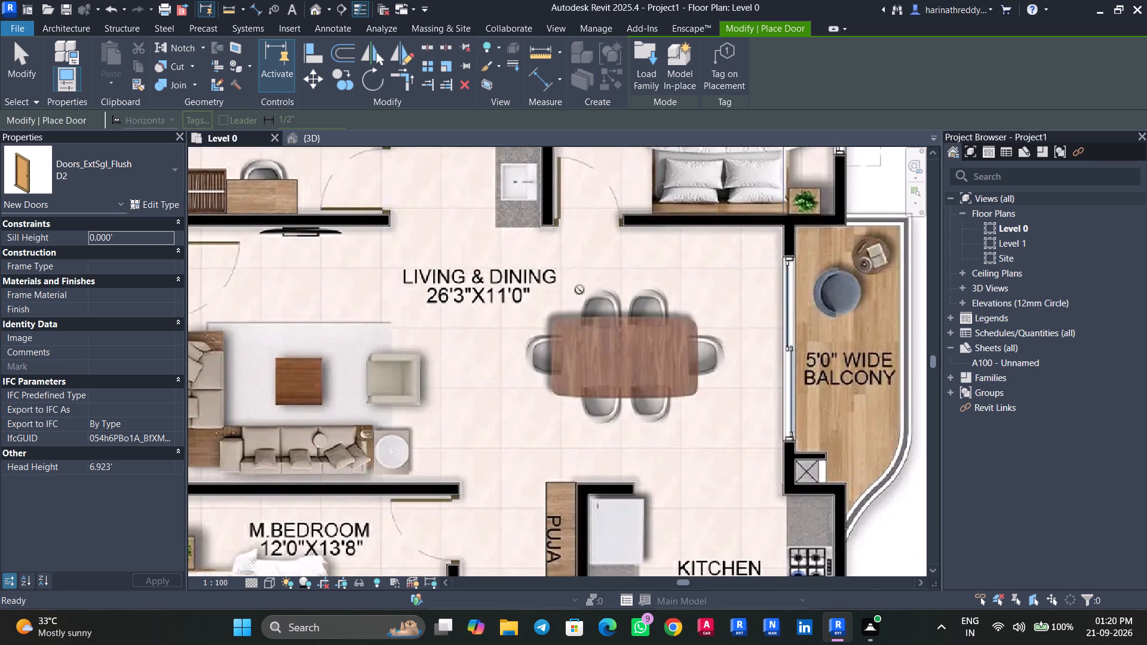
pyautogui.moveTo(529, 487); pyautogui.dragTo(596, 387, button='middle')
pyautogui.scroll(6, 511, 437)
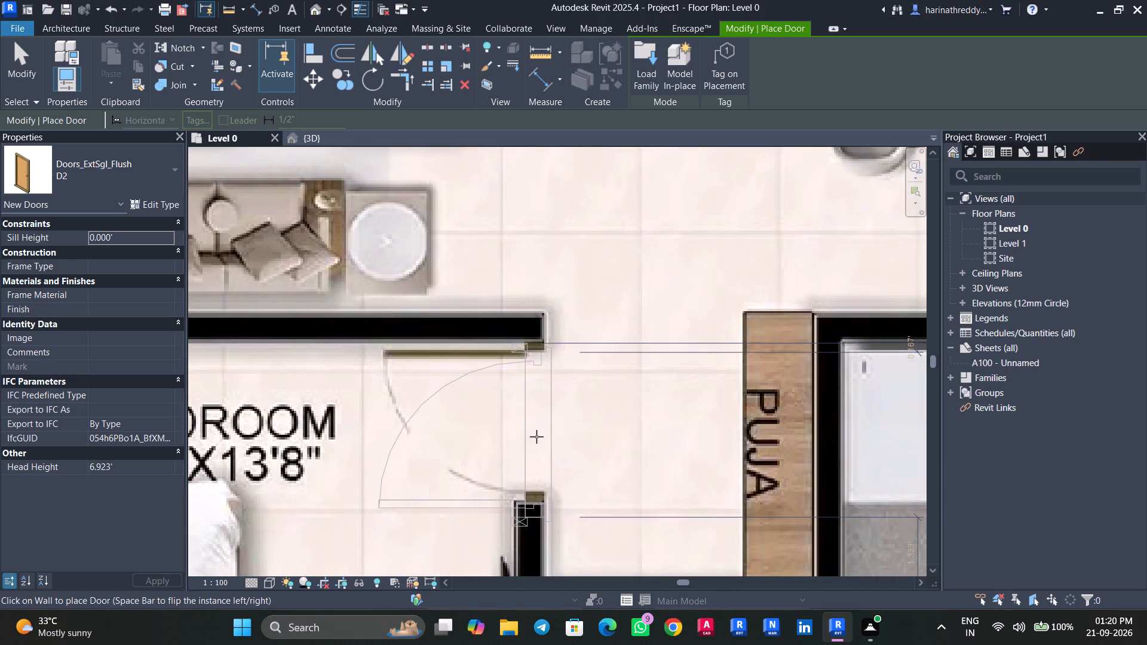
pyautogui.press('space')
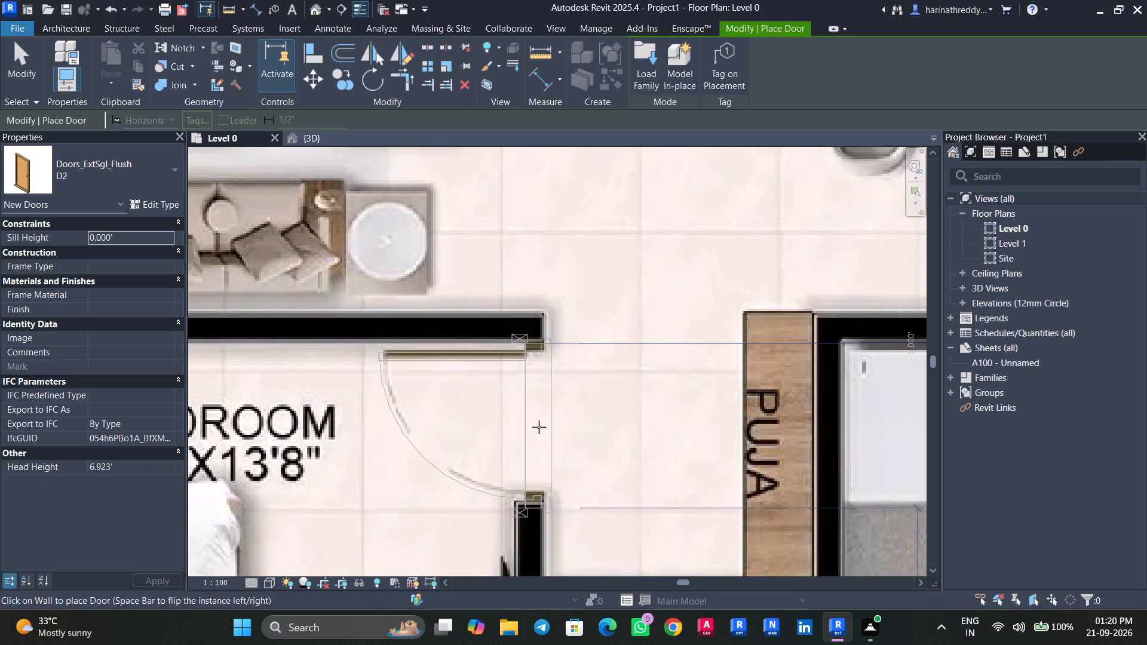
pyautogui.click(539, 427)
# Place a Doors_ExtSgl_Flush D3 door between flat 8's M.Bedroom and M.Toilet, swinging into the toilet as on the plan image.
pyautogui.scroll(-10, 539, 427)
pyautogui.moveTo(539, 427); pyautogui.dragTo(529, 374, button='middle')
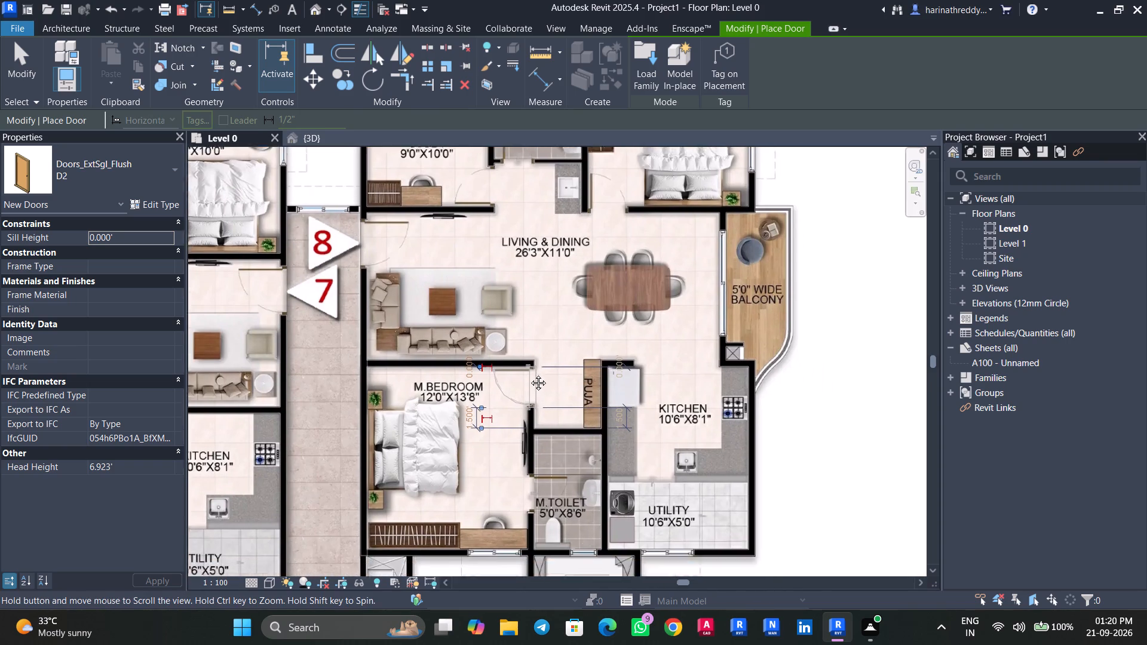
pyautogui.moveTo(529, 374); pyautogui.dragTo(525, 355, button='middle')
pyautogui.click(171, 175)
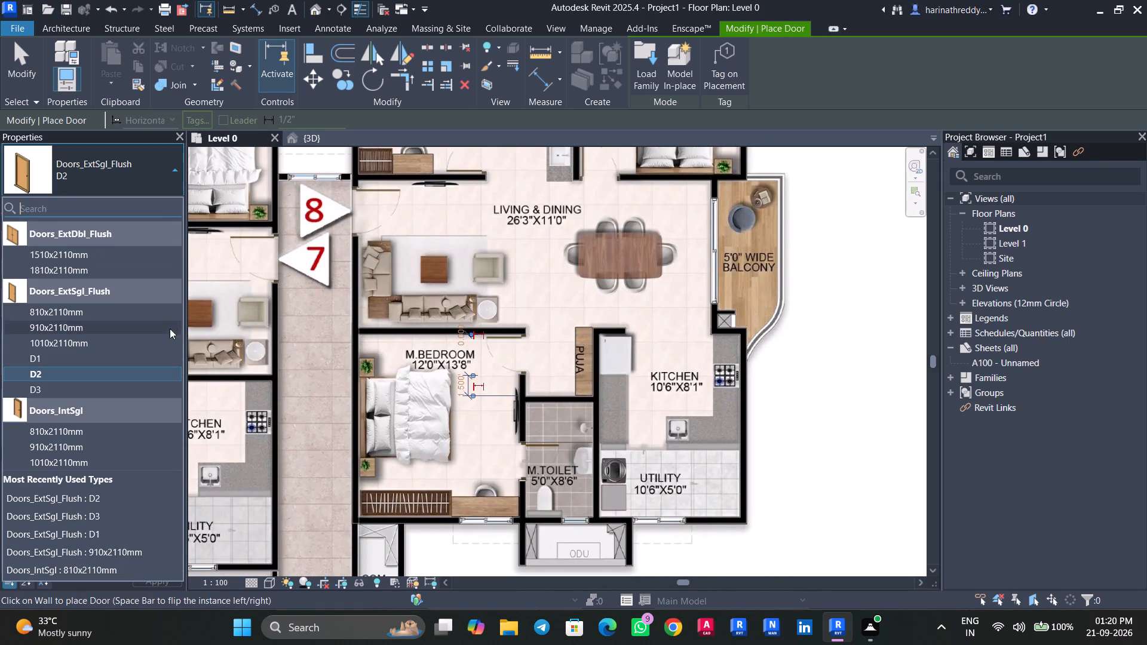
pyautogui.click(149, 386)
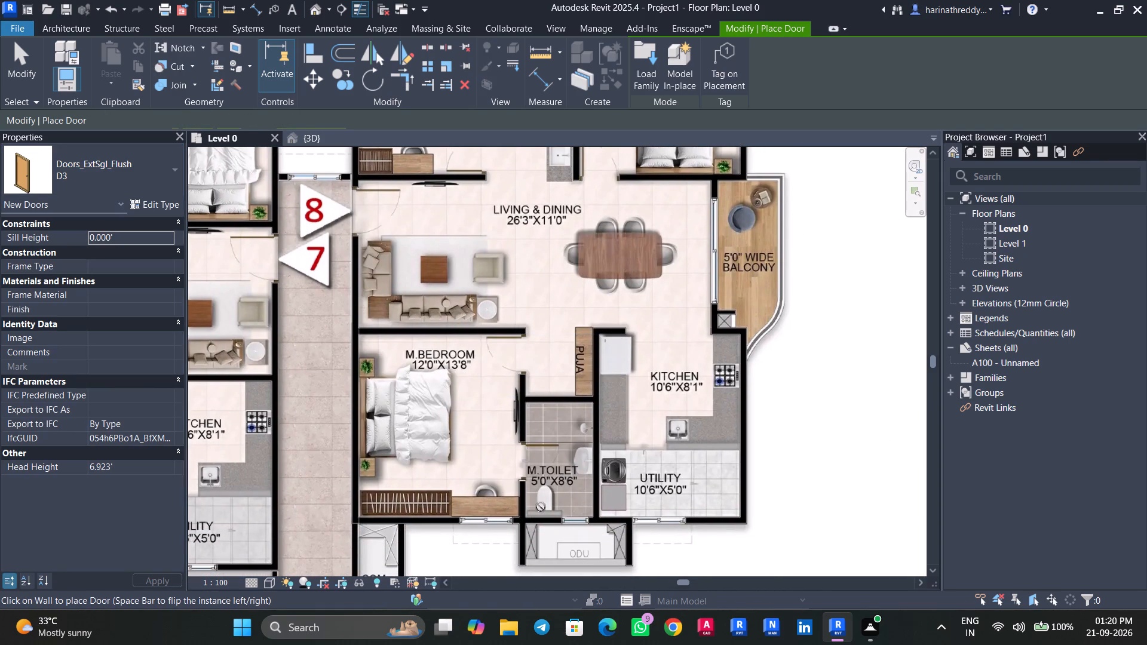
pyautogui.scroll(4, 533, 464)
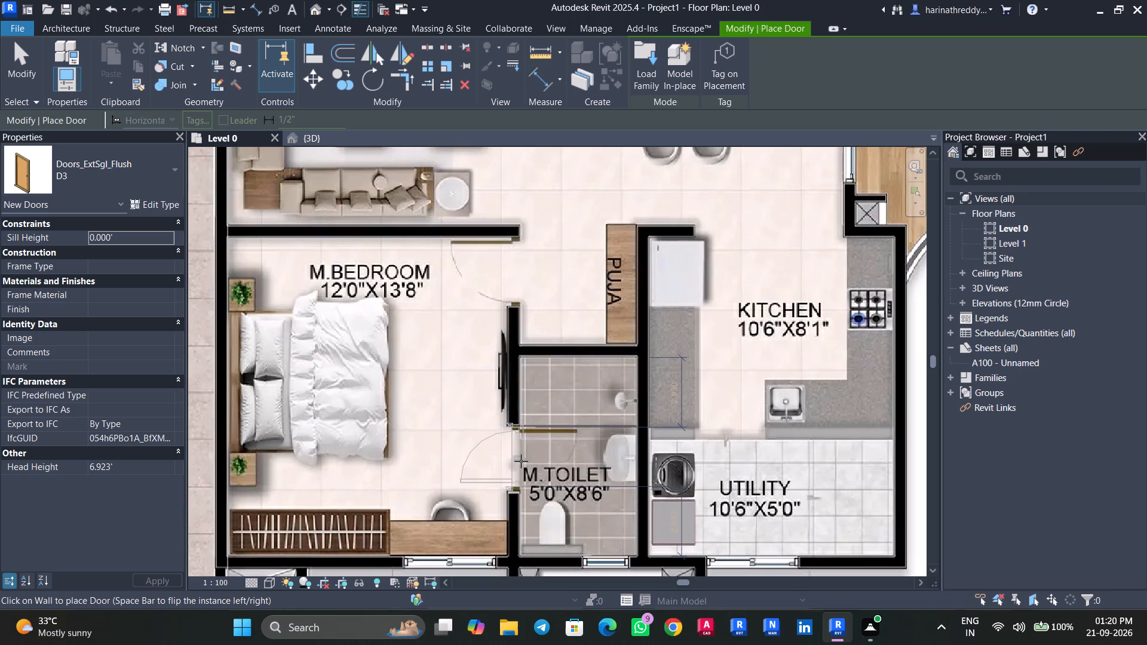
pyautogui.scroll(6, 508, 460)
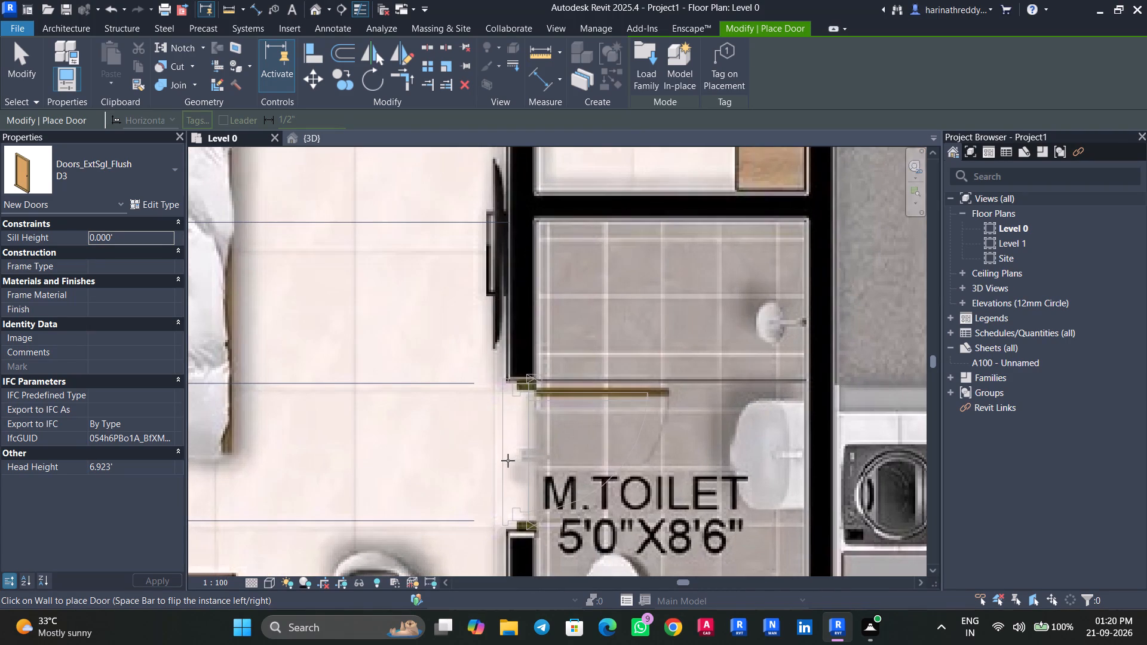
pyautogui.click(508, 460)
pyautogui.scroll(-10, 508, 460)
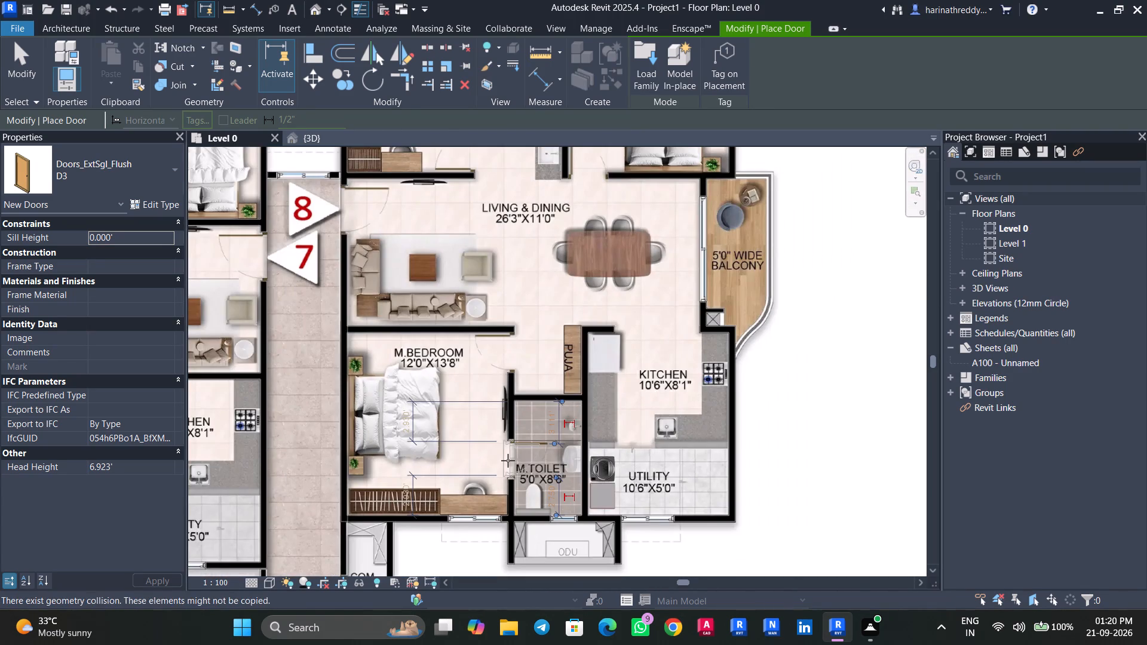
pyautogui.moveTo(508, 461); pyautogui.dragTo(465, 573, button='middle')
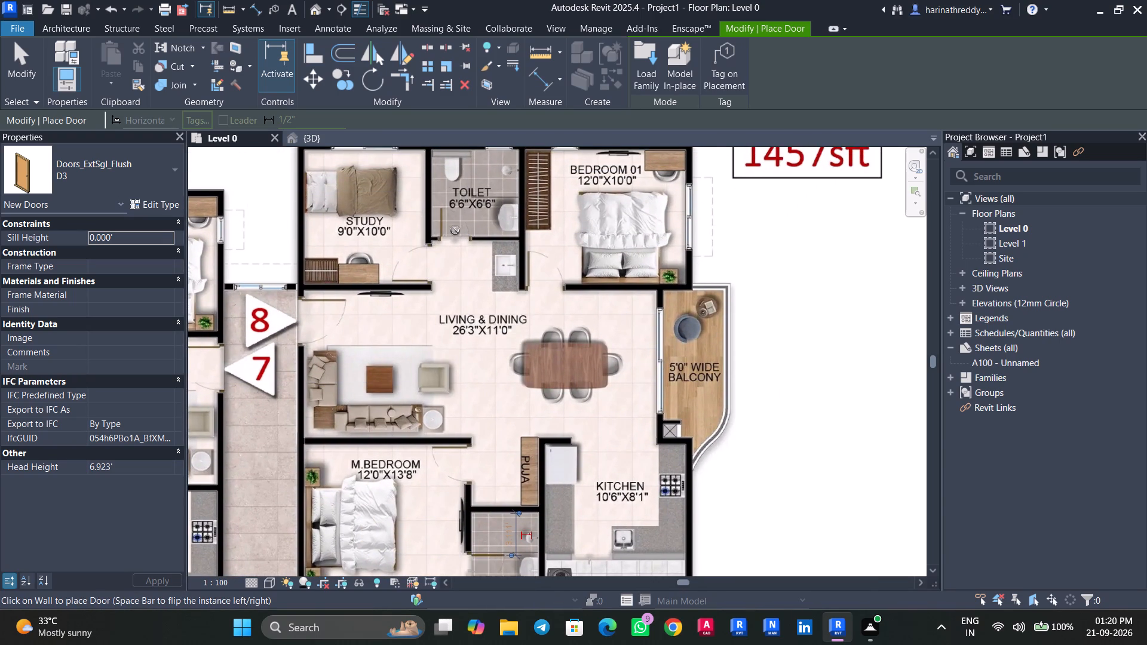
pyautogui.press('Escape')
pyautogui.press('Escape')
# Place the missing Doors_ExtSgl_Flush D3 door in the wall below flat 8's 6'6"x6'6" toilet, swinging into the toilet, and check it in 3D.
pyautogui.click(311, 144)
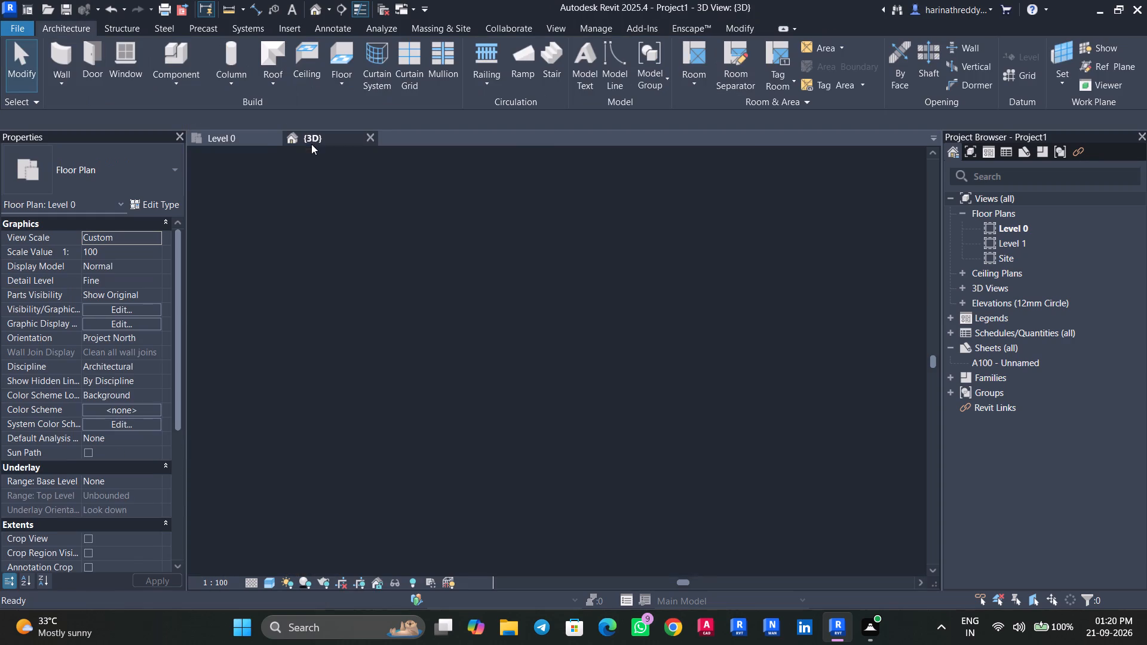
pyautogui.scroll(-6, 615, 253)
pyautogui.moveTo(622, 283); pyautogui.dragTo(565, 404, button='middle')
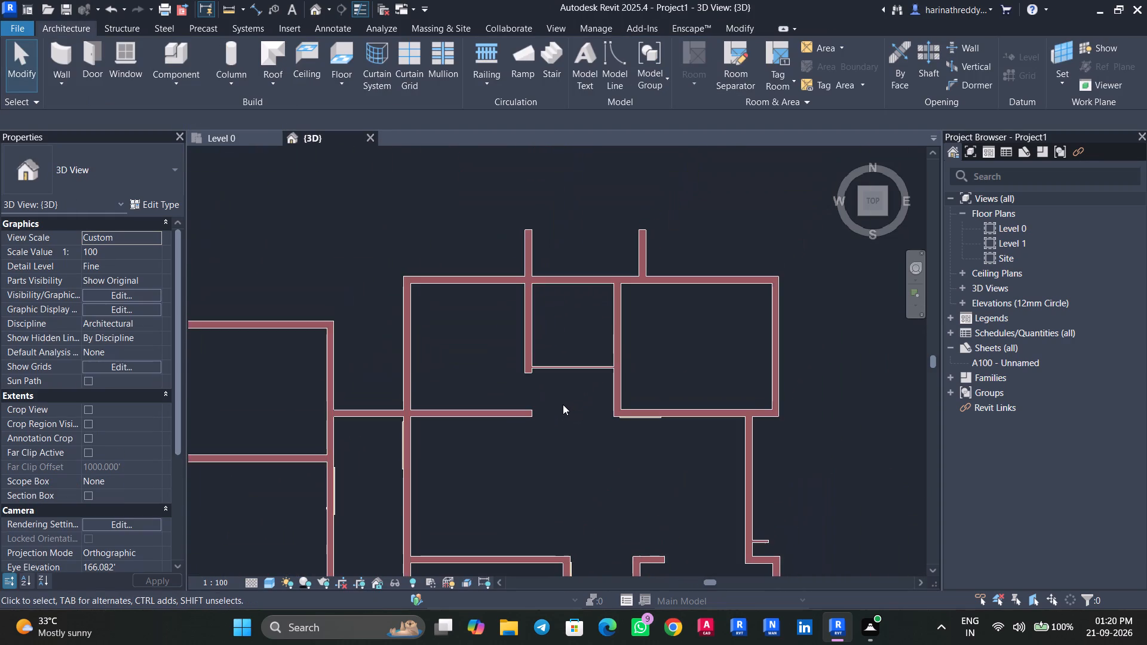
pyautogui.scroll(4, 563, 403)
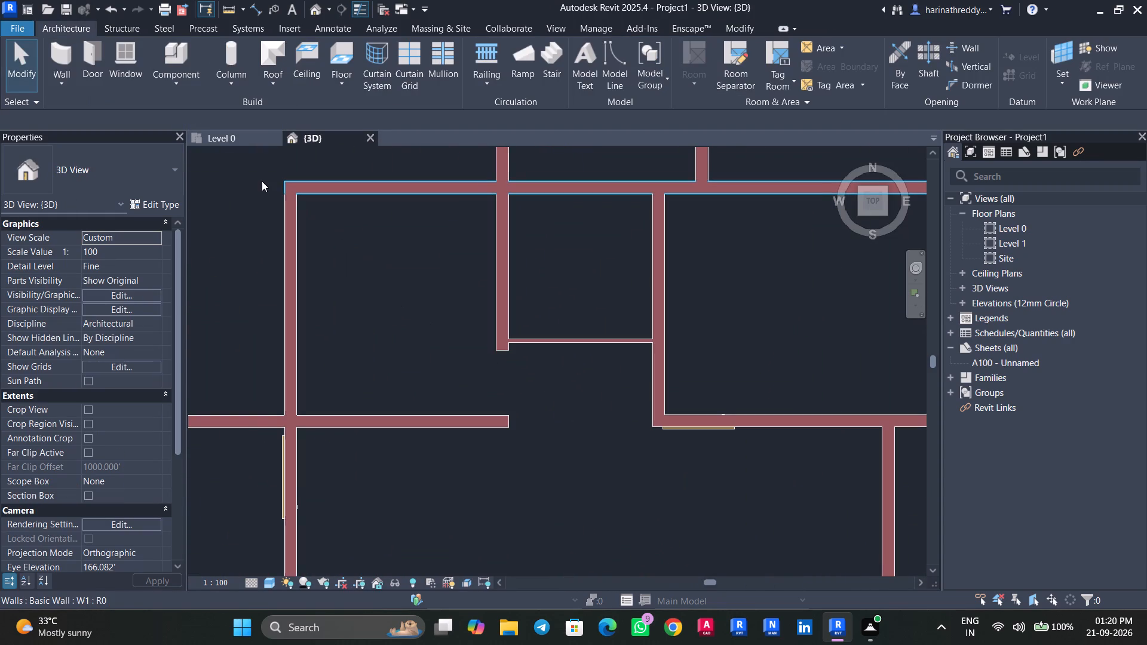
pyautogui.click(221, 138)
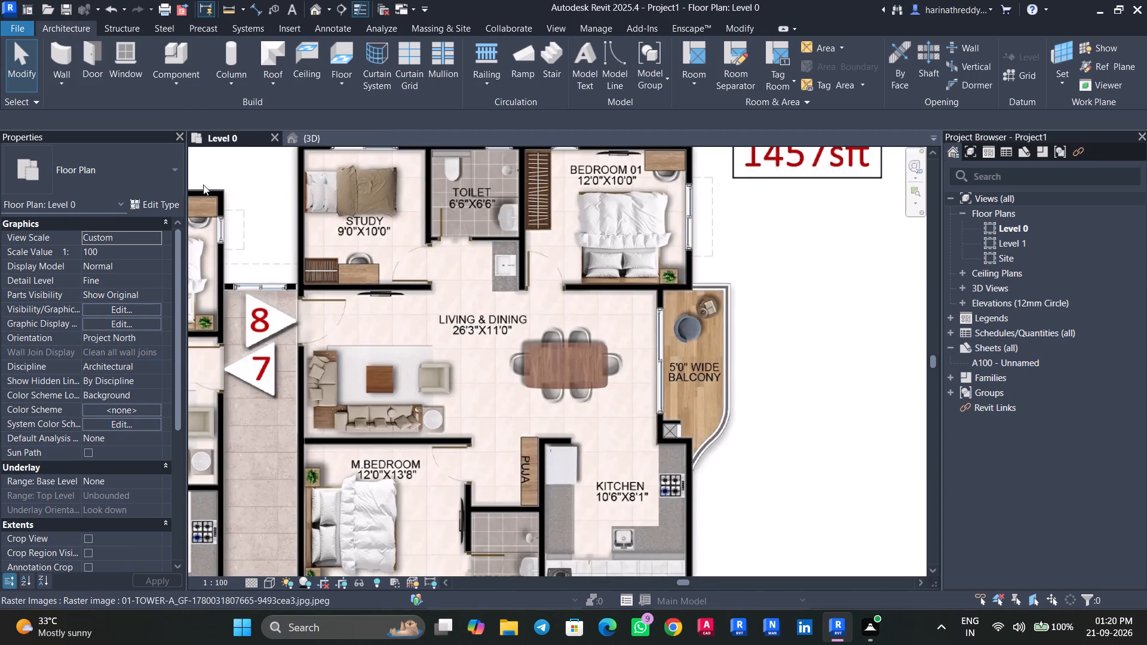
pyautogui.write('DR')
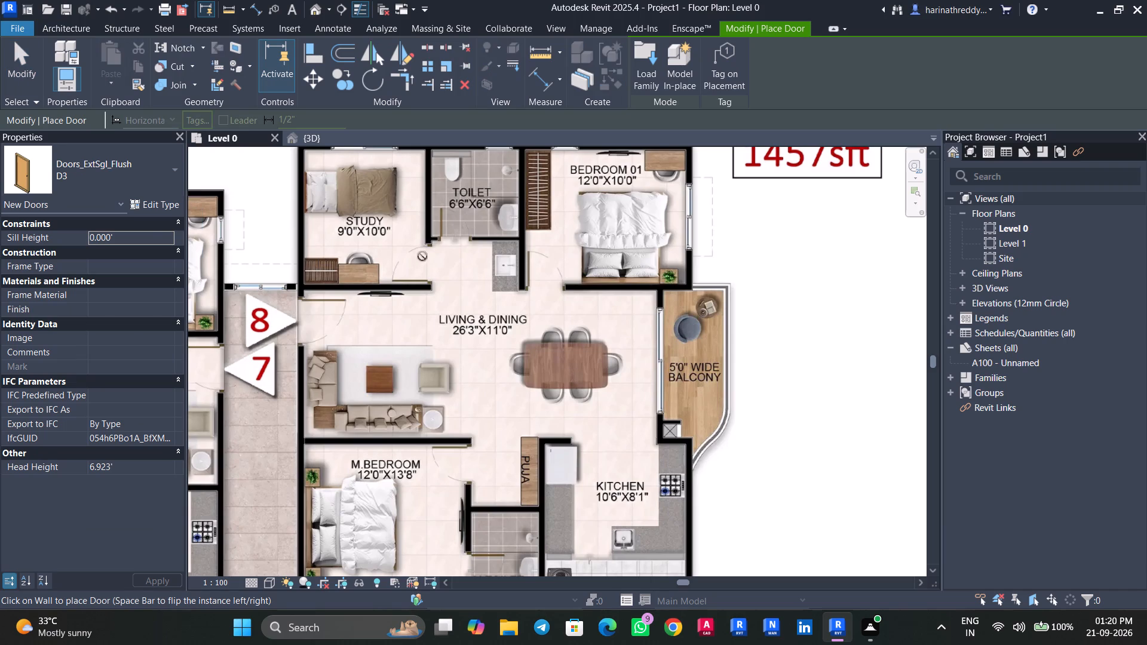
pyautogui.scroll(4, 456, 236)
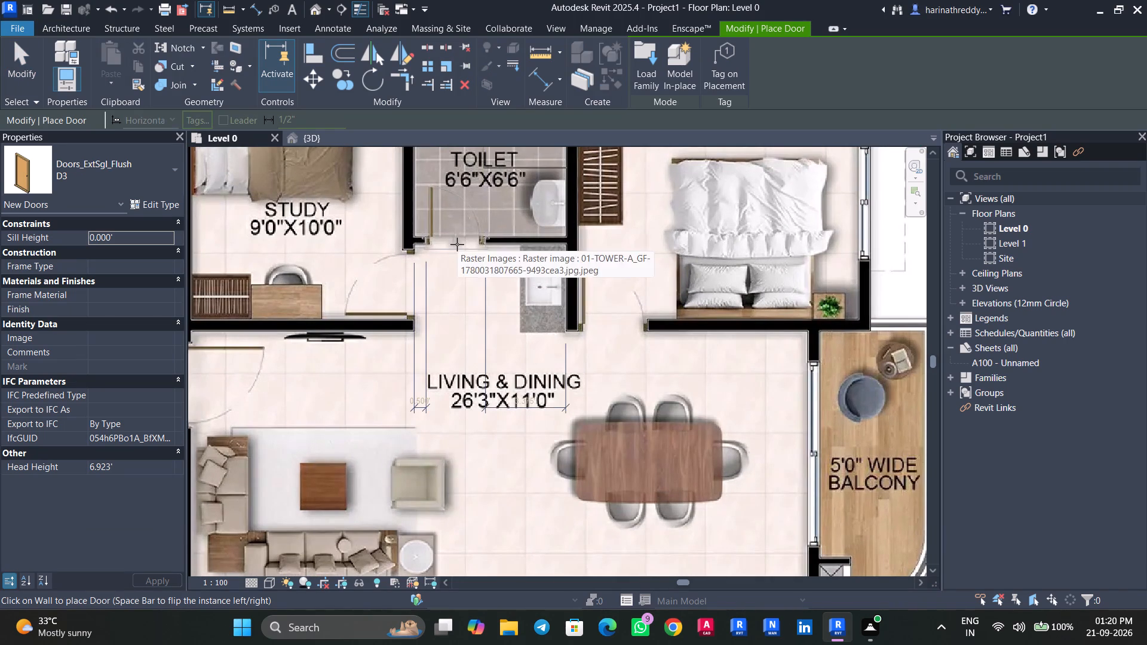
pyautogui.click(457, 244)
pyautogui.press('Escape')
pyautogui.press('Escape')
pyautogui.scroll(-5, 457, 244)
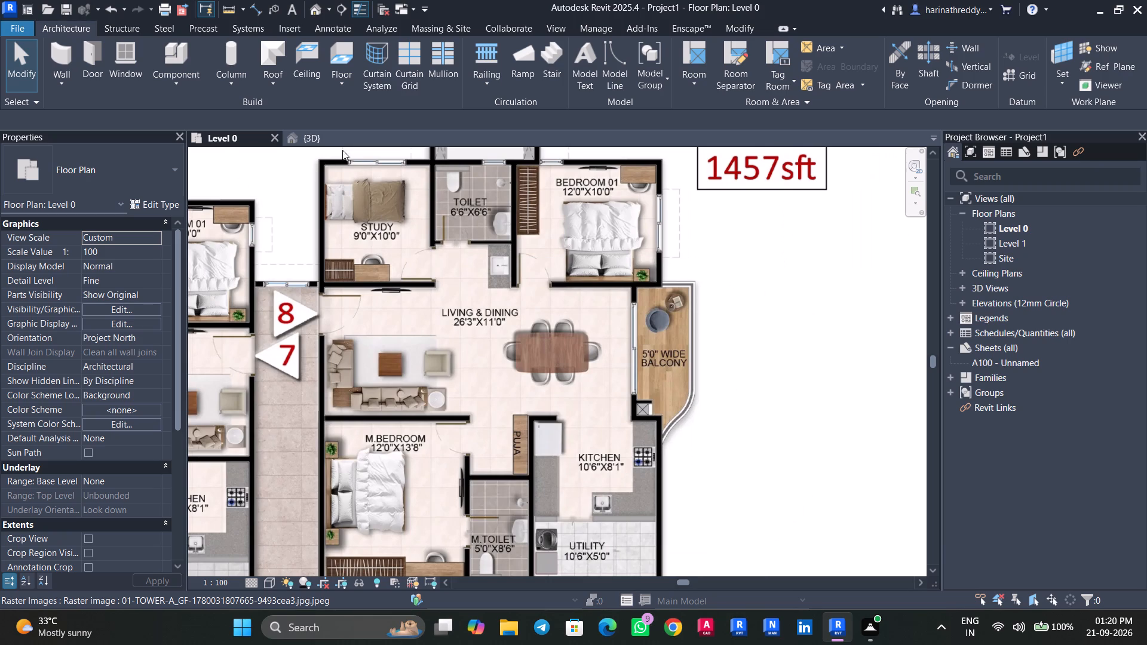
pyautogui.click(329, 142)
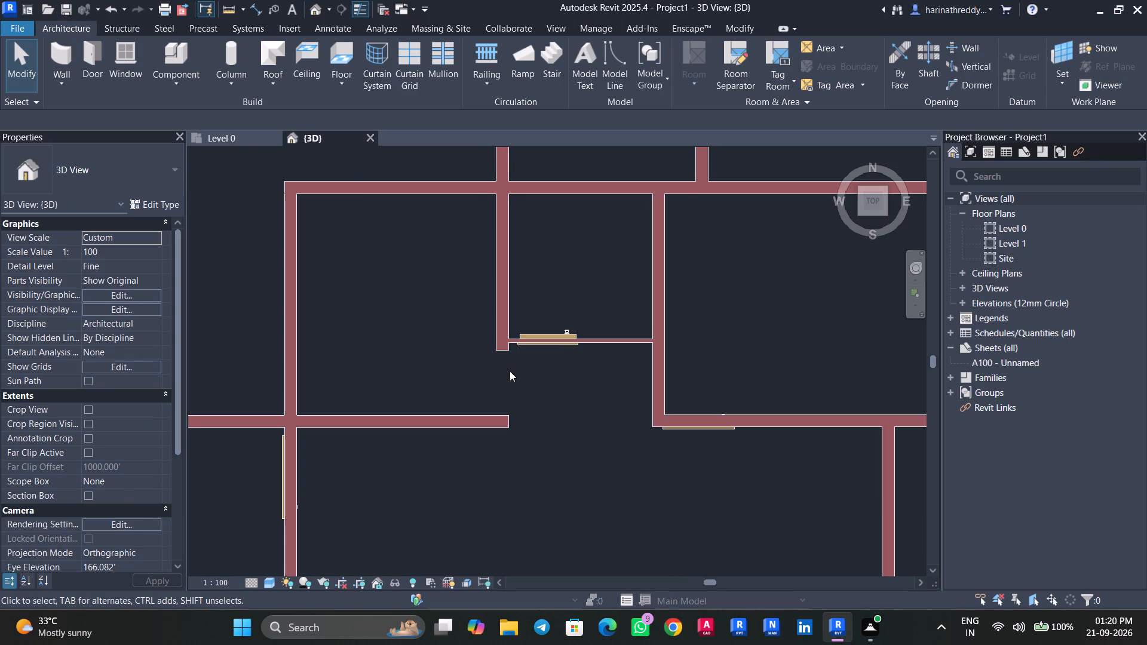
pyautogui.scroll(7, 510, 371)
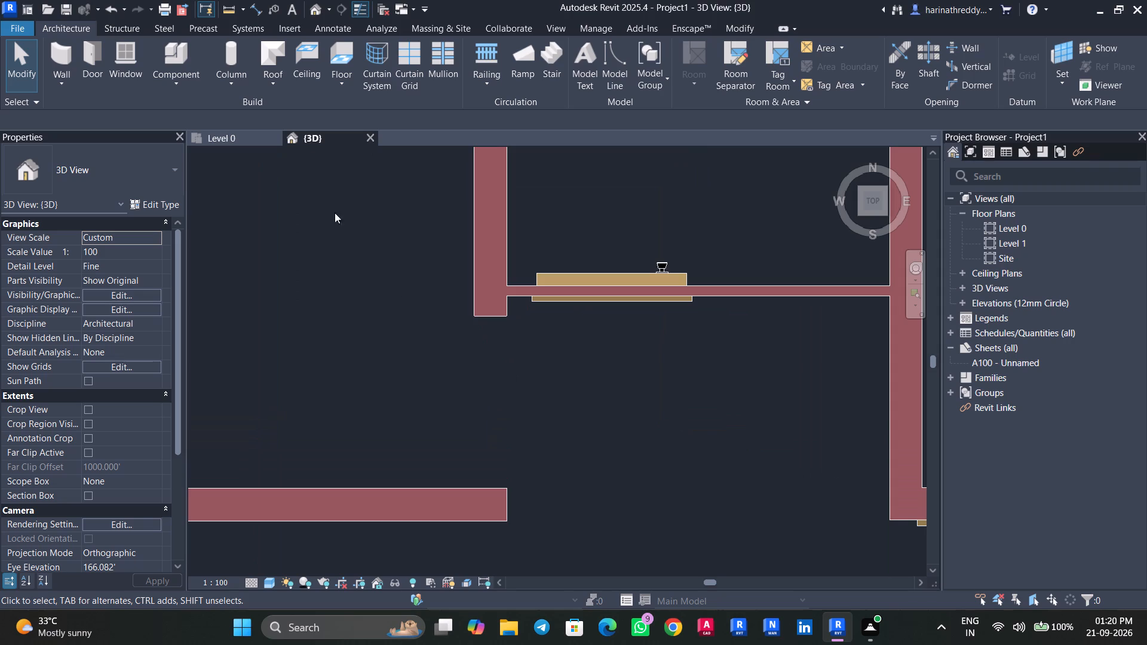
pyautogui.click(250, 145)
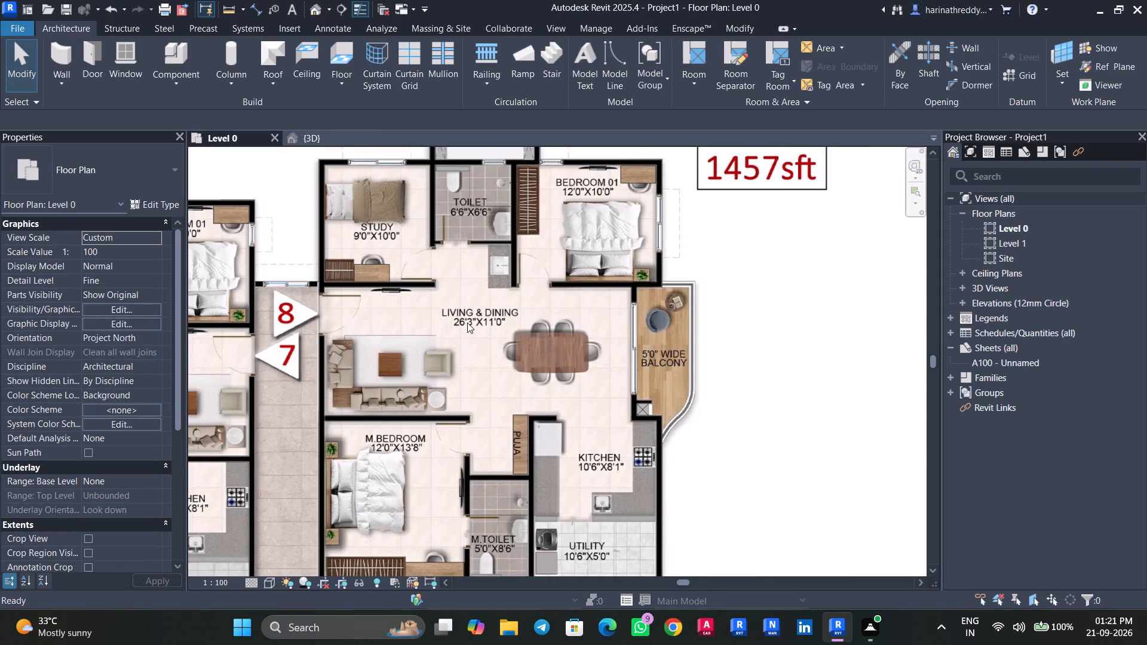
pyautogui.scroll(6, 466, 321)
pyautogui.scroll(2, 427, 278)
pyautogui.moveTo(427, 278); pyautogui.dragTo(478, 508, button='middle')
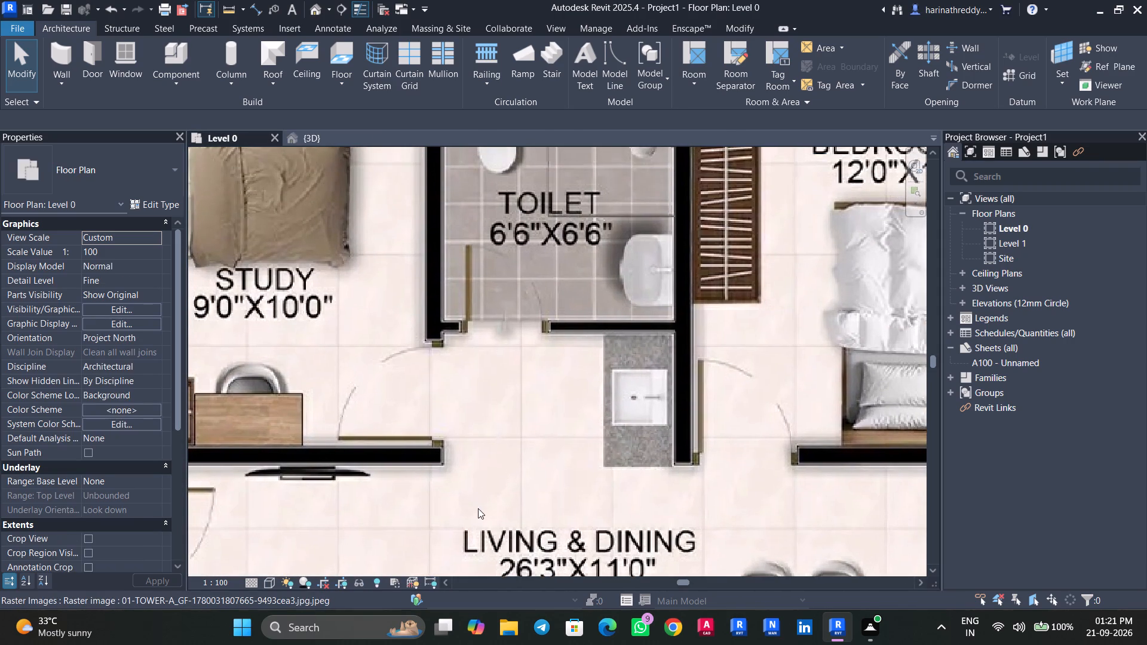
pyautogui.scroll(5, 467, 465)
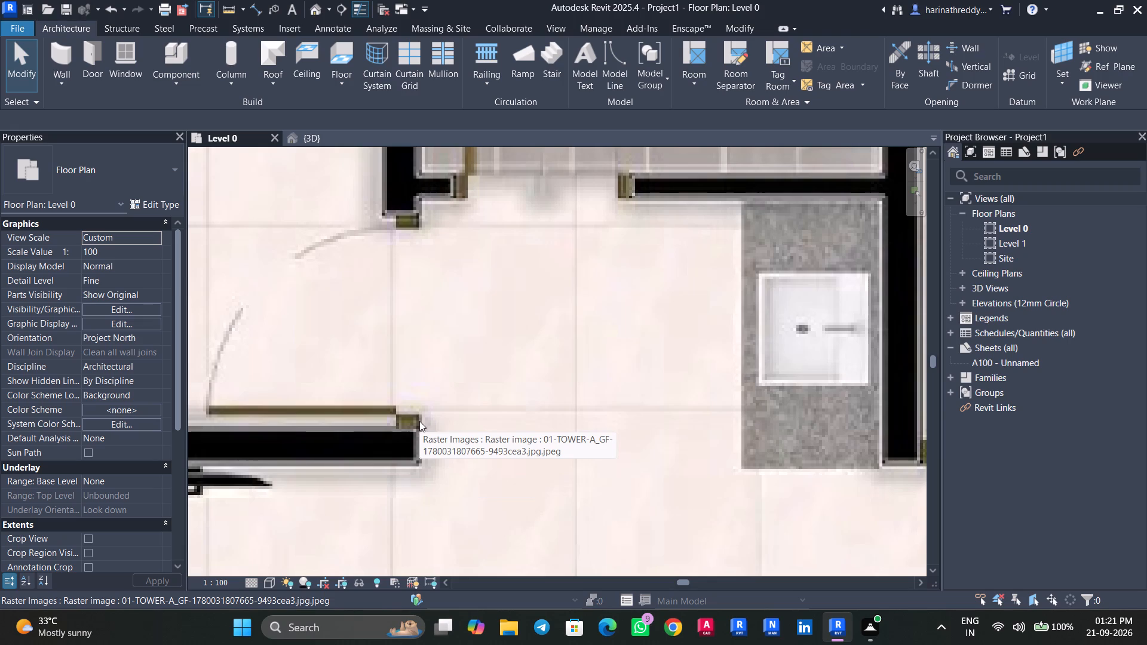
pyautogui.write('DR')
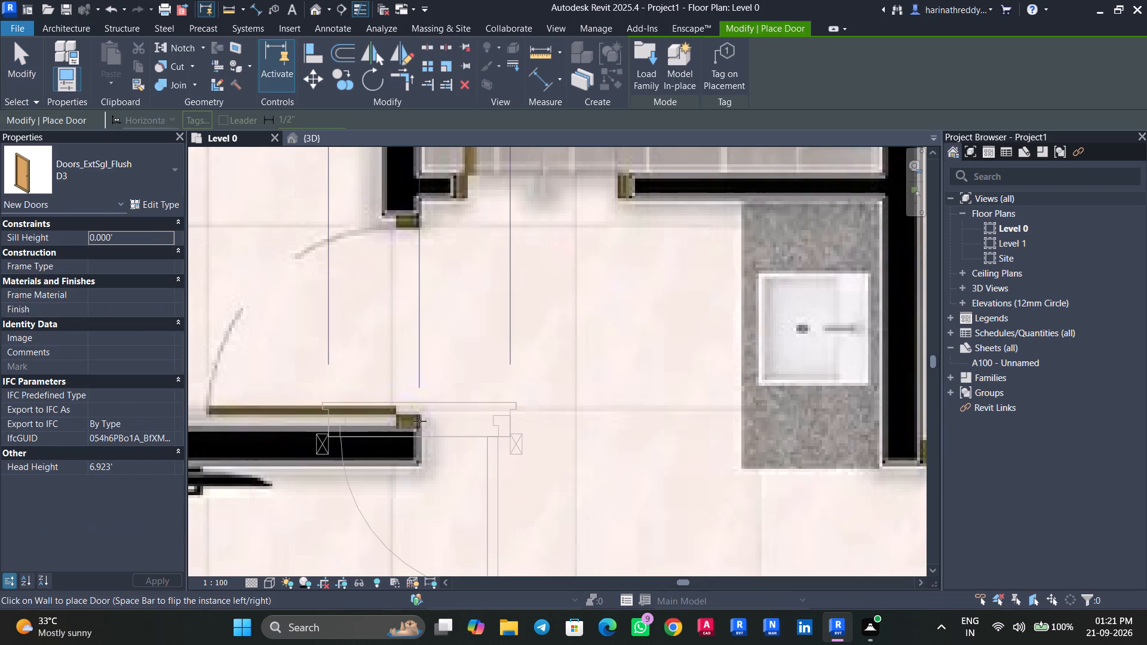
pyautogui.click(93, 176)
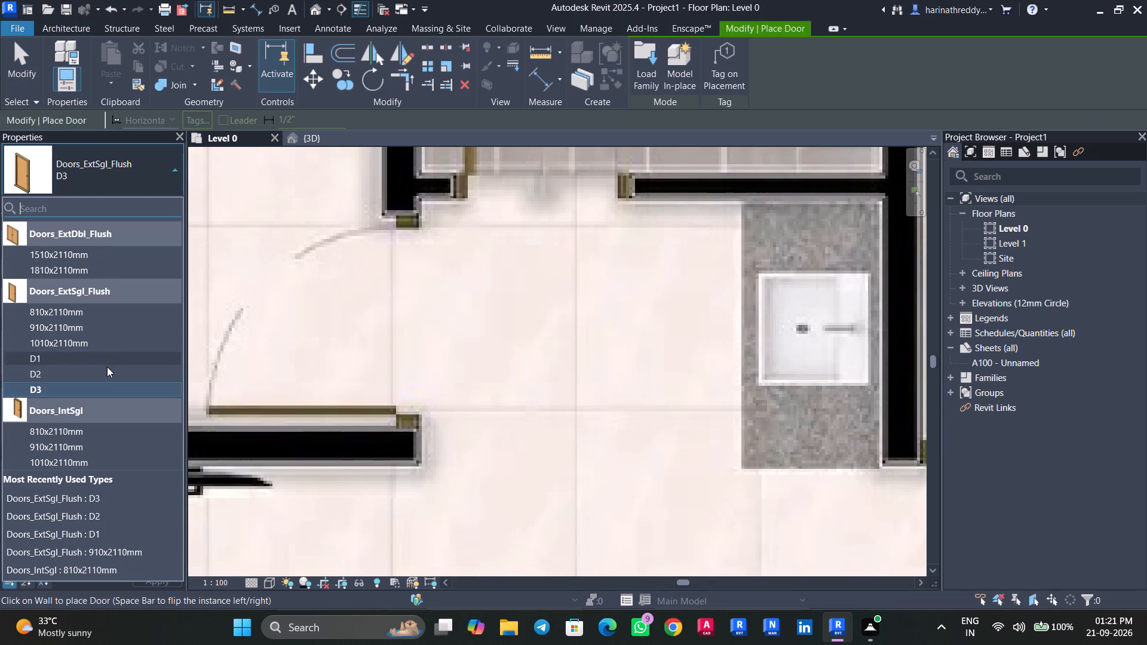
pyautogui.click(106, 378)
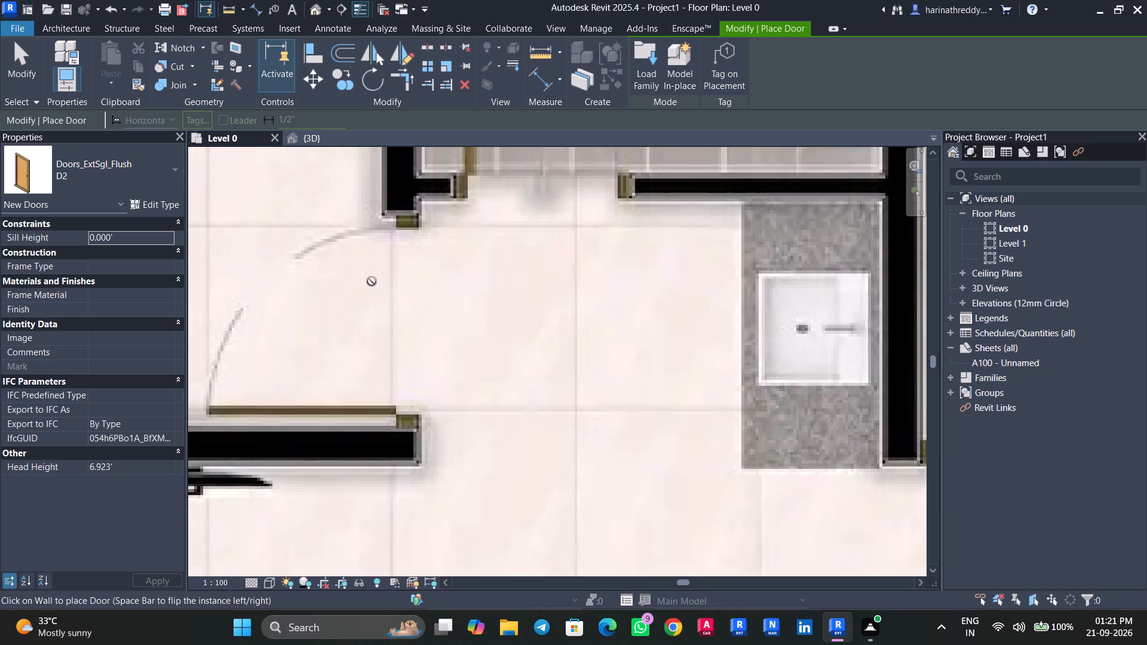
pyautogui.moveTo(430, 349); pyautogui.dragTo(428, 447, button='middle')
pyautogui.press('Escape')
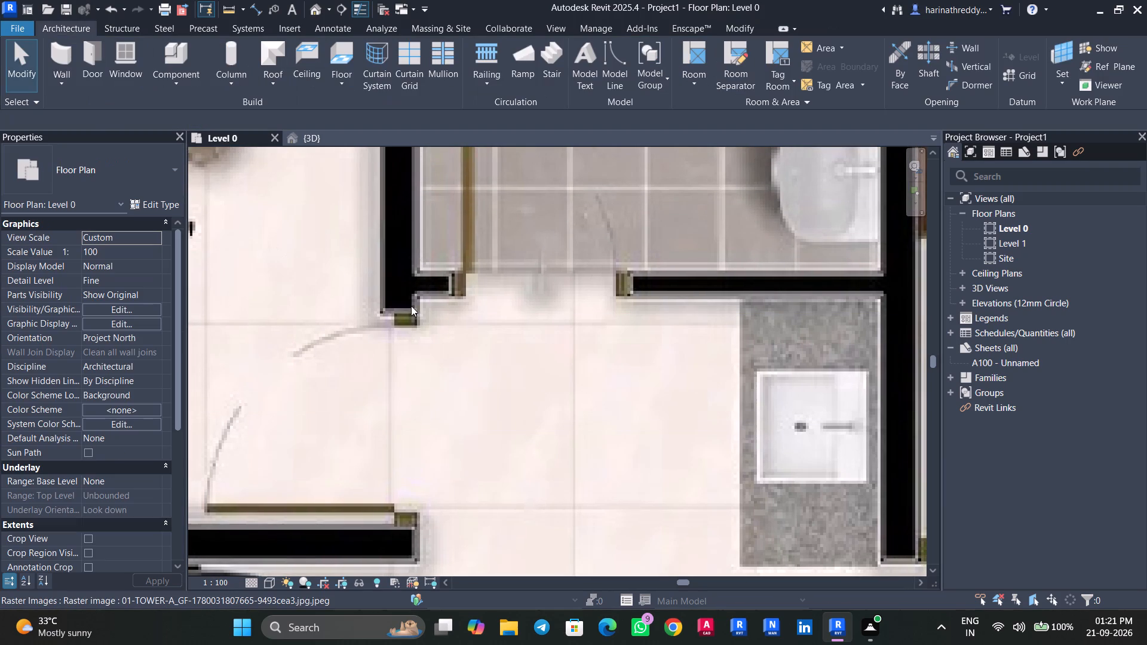
# Extend the W1 wall between flat 8's Study and Toilet across the study door opening to the end of the Study's lower wall.
pyautogui.press('Tab')
pyautogui.press('Tab')
pyautogui.press('Tab')
pyautogui.click(410, 296)
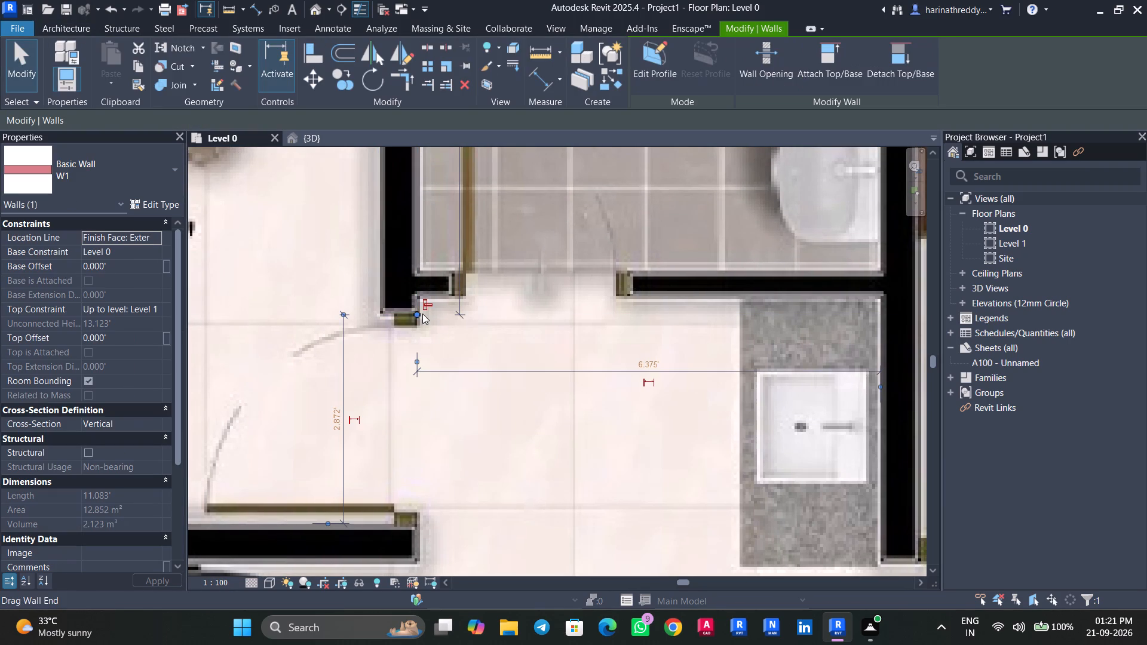
pyautogui.moveTo(417, 312); pyautogui.dragTo(411, 529)
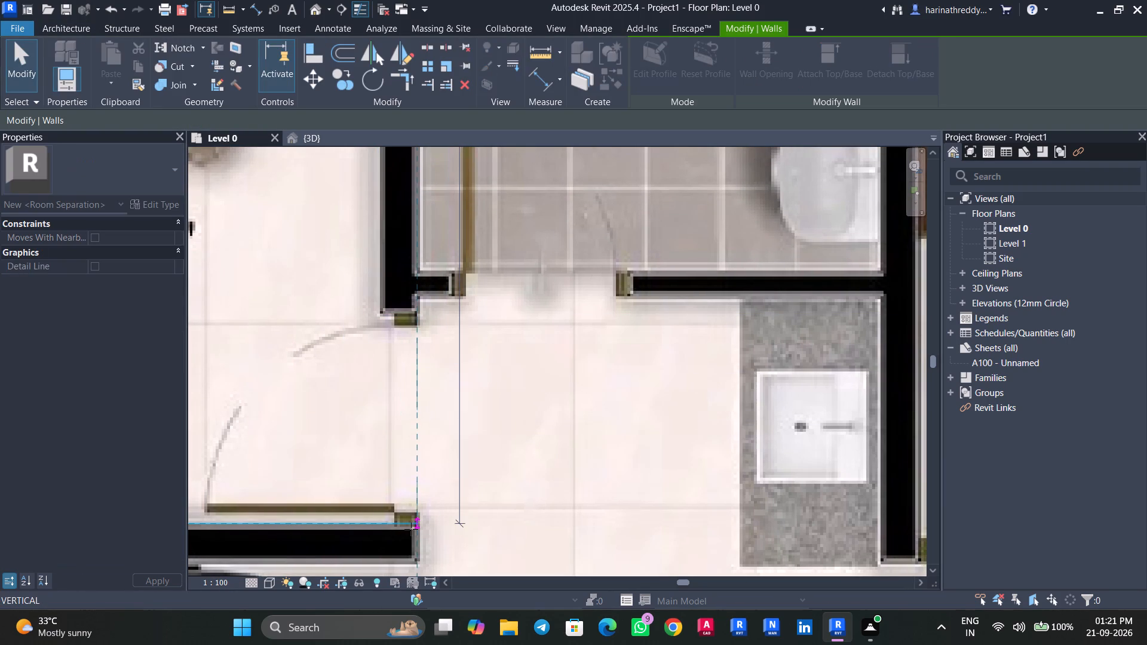
pyautogui.moveTo(411, 529); pyautogui.dragTo(413, 535)
pyautogui.press('Escape')
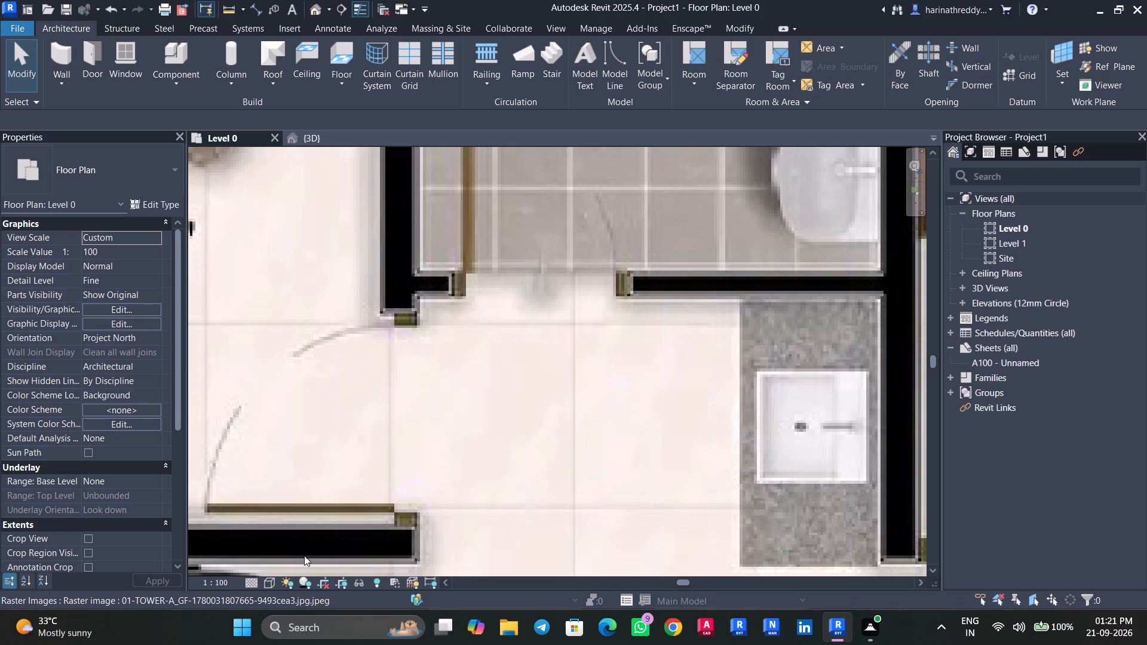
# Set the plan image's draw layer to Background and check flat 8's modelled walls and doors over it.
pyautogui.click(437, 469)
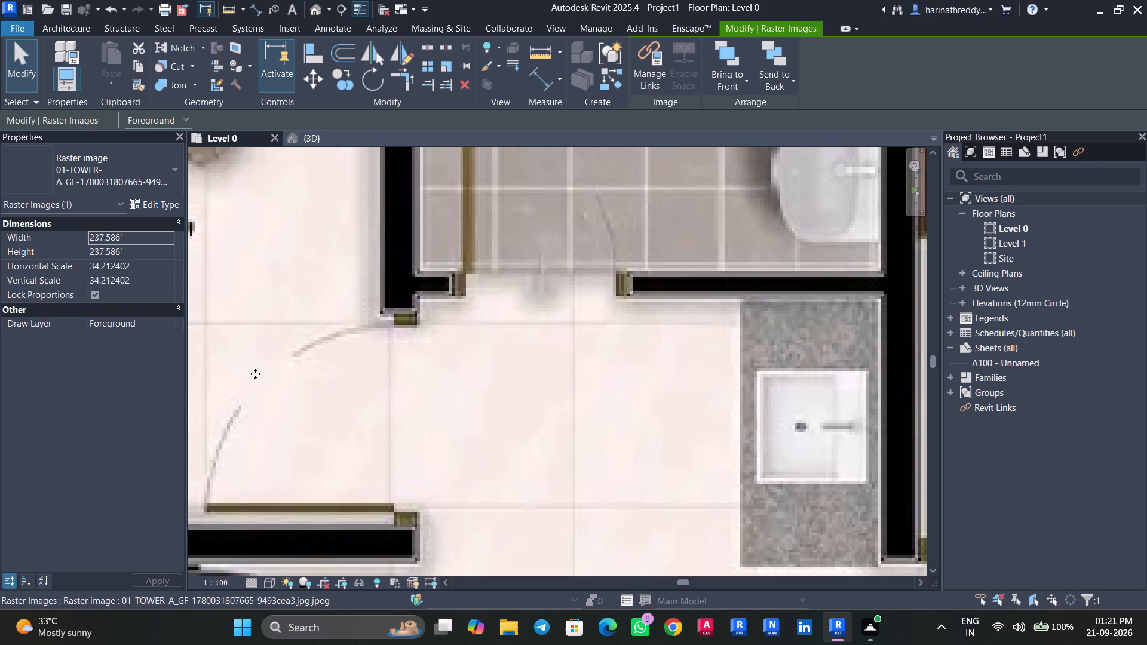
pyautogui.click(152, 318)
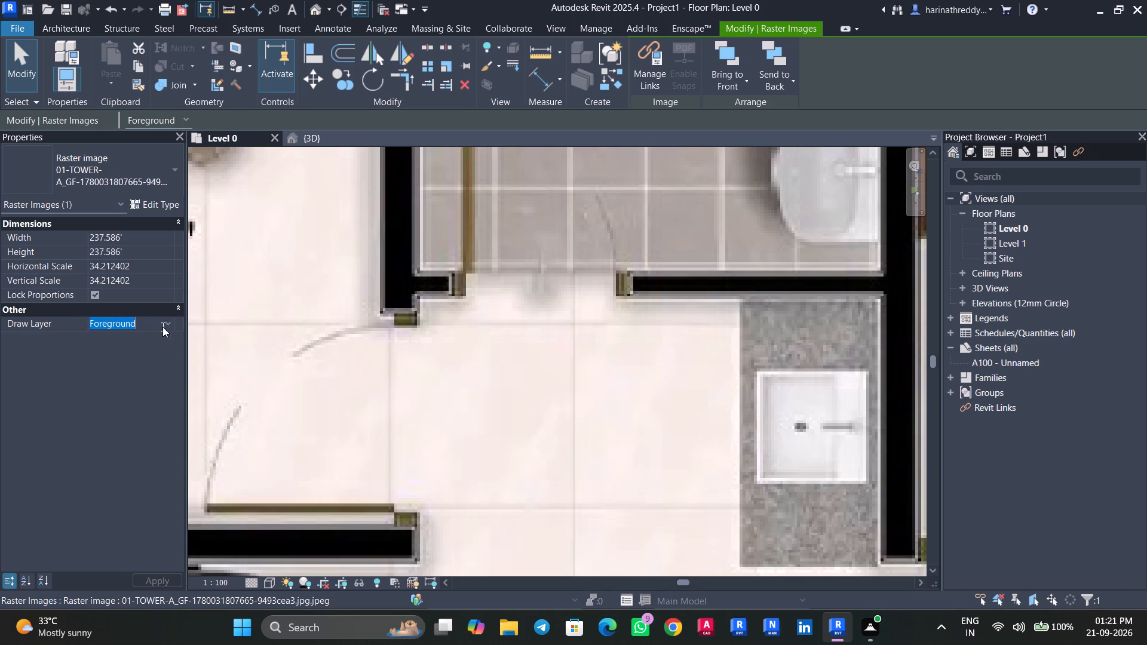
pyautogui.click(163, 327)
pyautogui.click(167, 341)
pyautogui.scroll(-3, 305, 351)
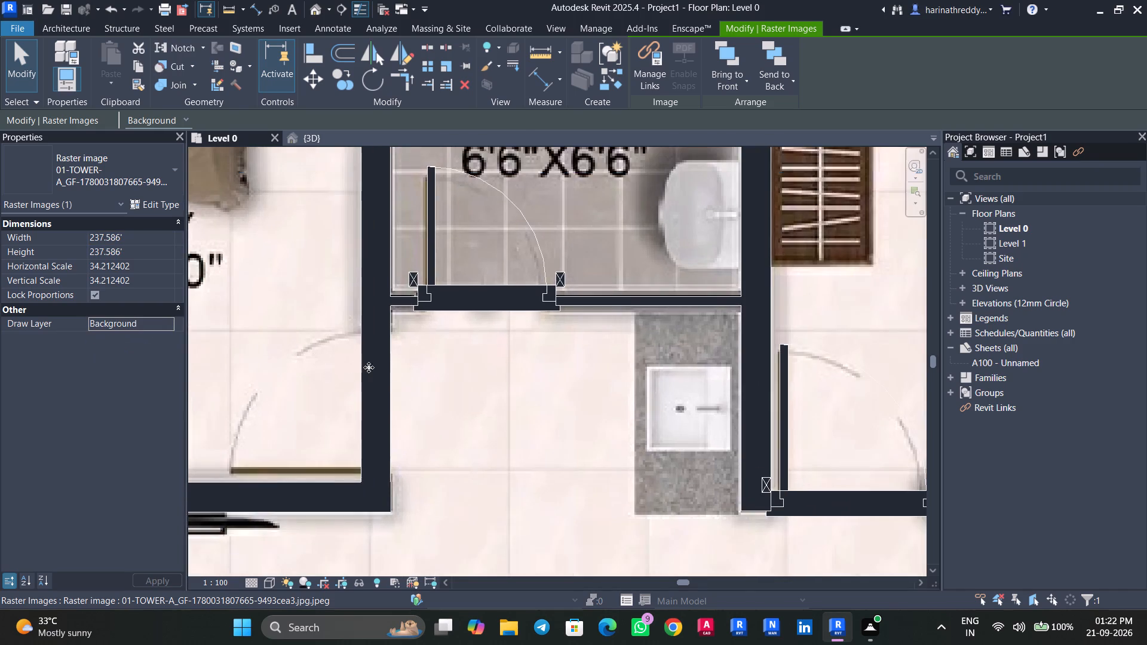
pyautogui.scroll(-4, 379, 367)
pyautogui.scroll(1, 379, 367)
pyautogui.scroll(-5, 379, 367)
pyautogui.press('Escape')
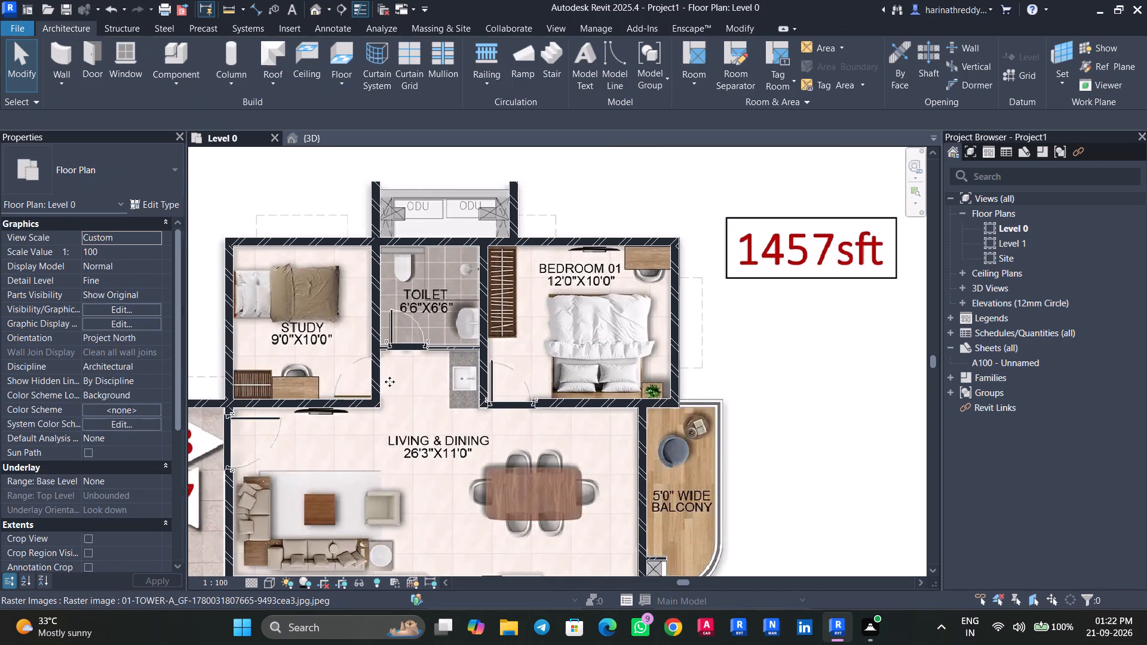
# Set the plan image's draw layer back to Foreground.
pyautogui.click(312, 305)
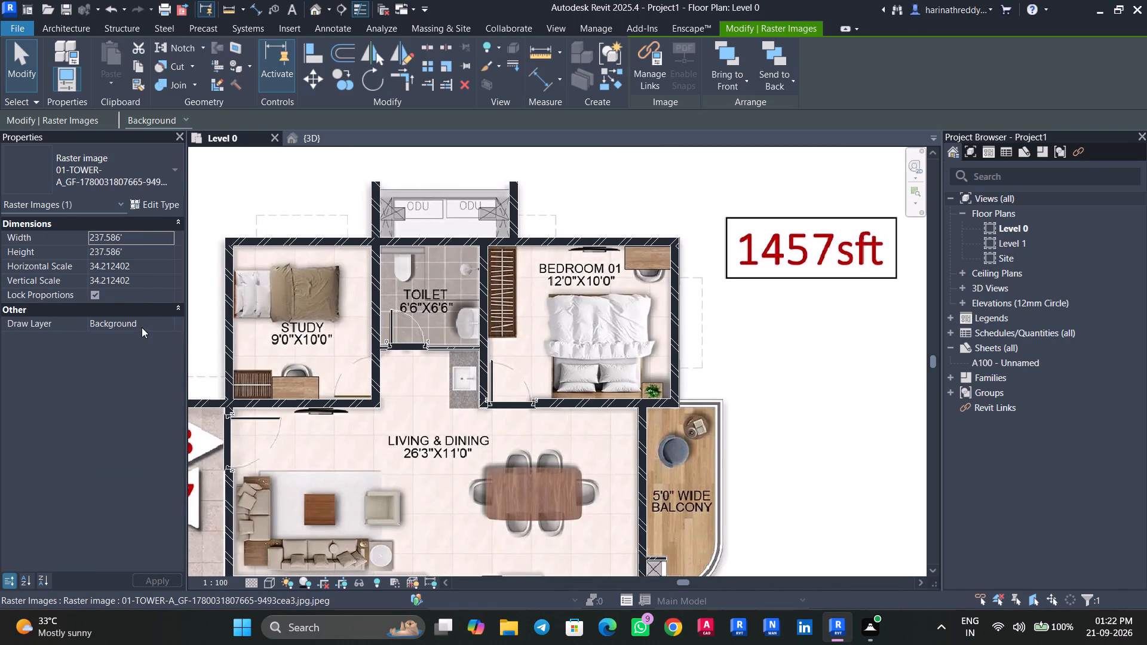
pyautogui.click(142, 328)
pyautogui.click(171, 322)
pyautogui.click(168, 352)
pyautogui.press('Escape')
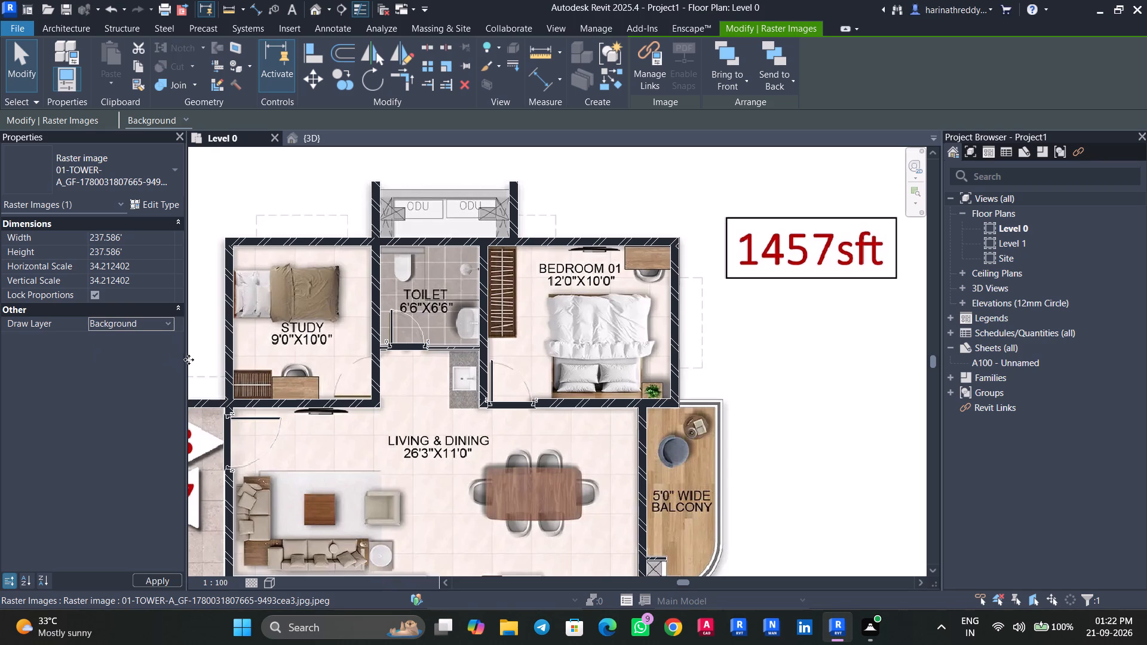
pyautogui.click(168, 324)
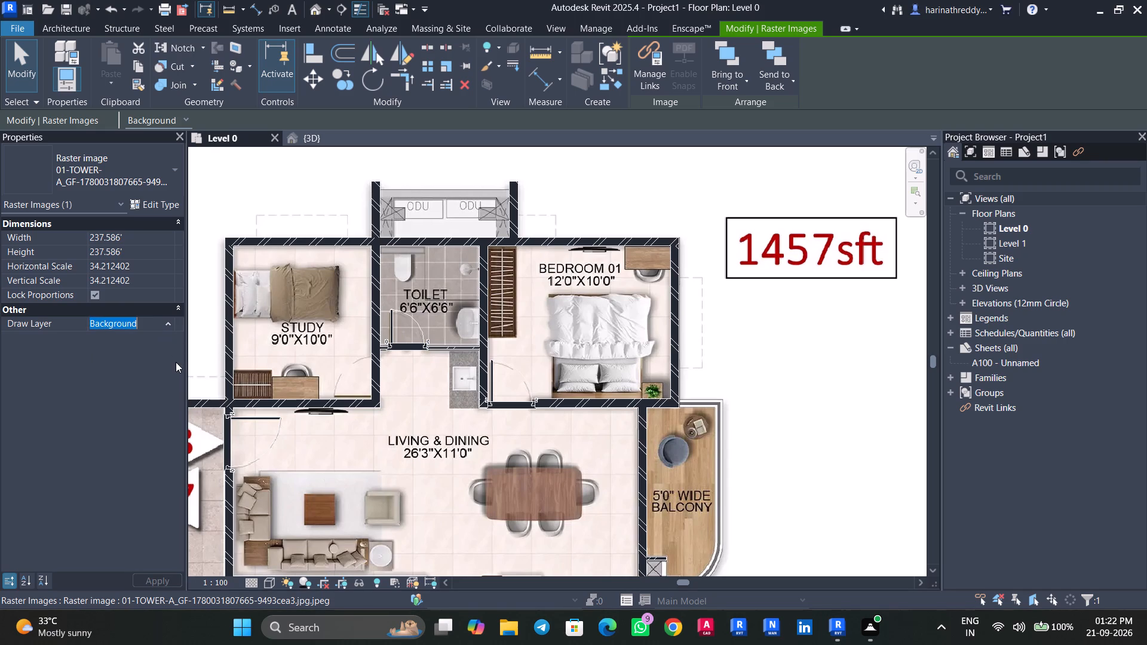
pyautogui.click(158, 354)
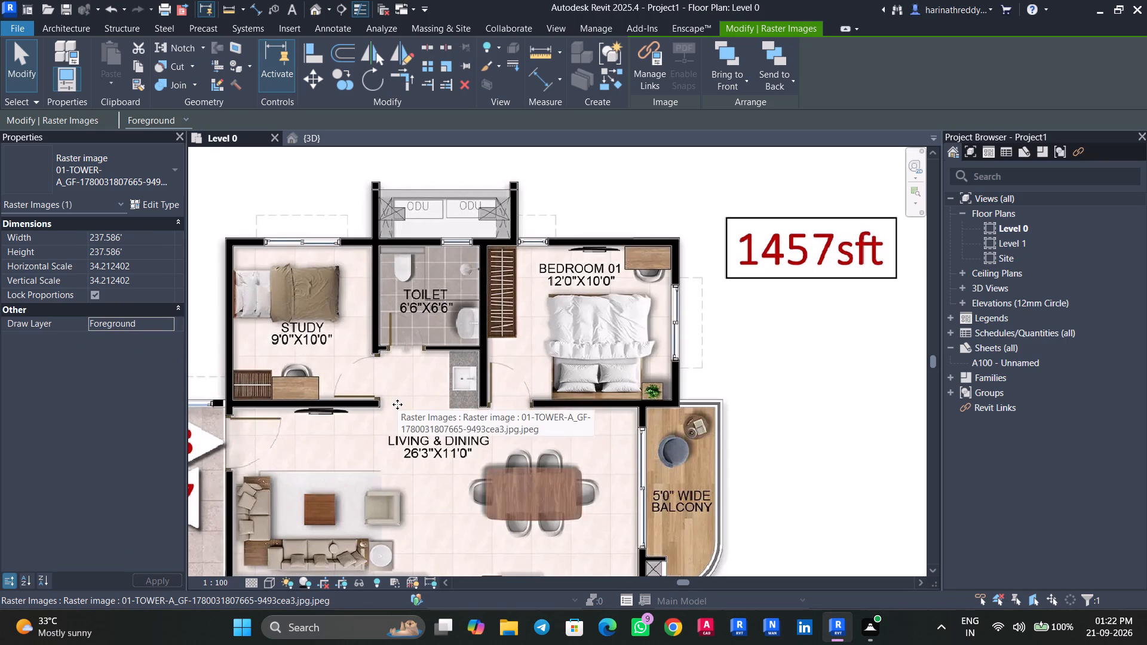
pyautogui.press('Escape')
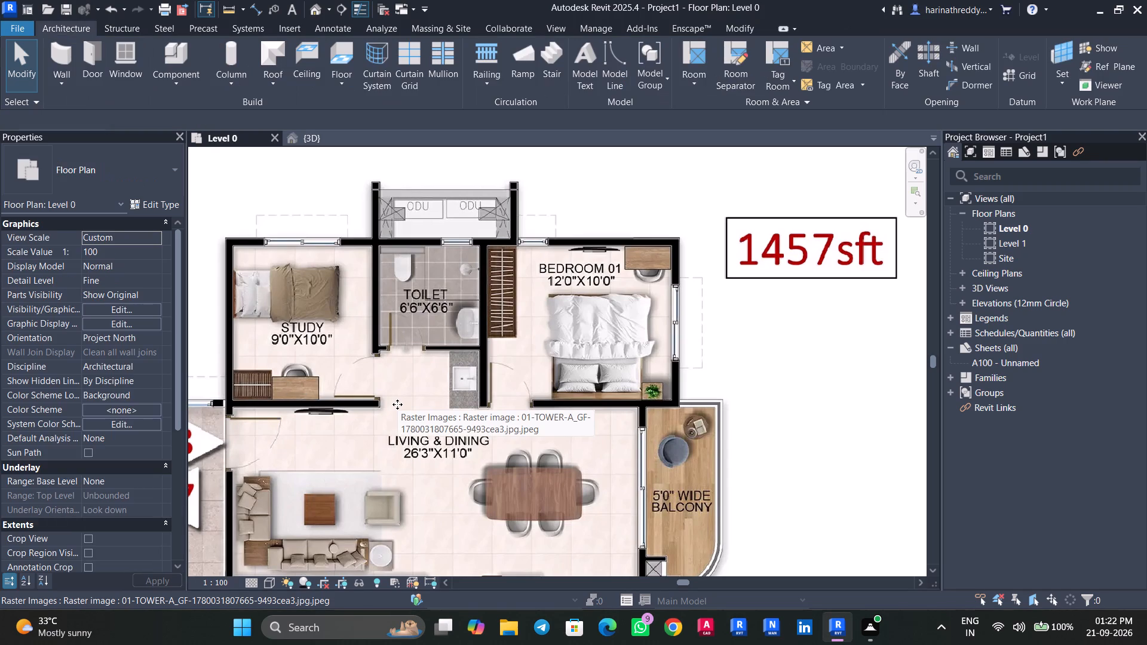
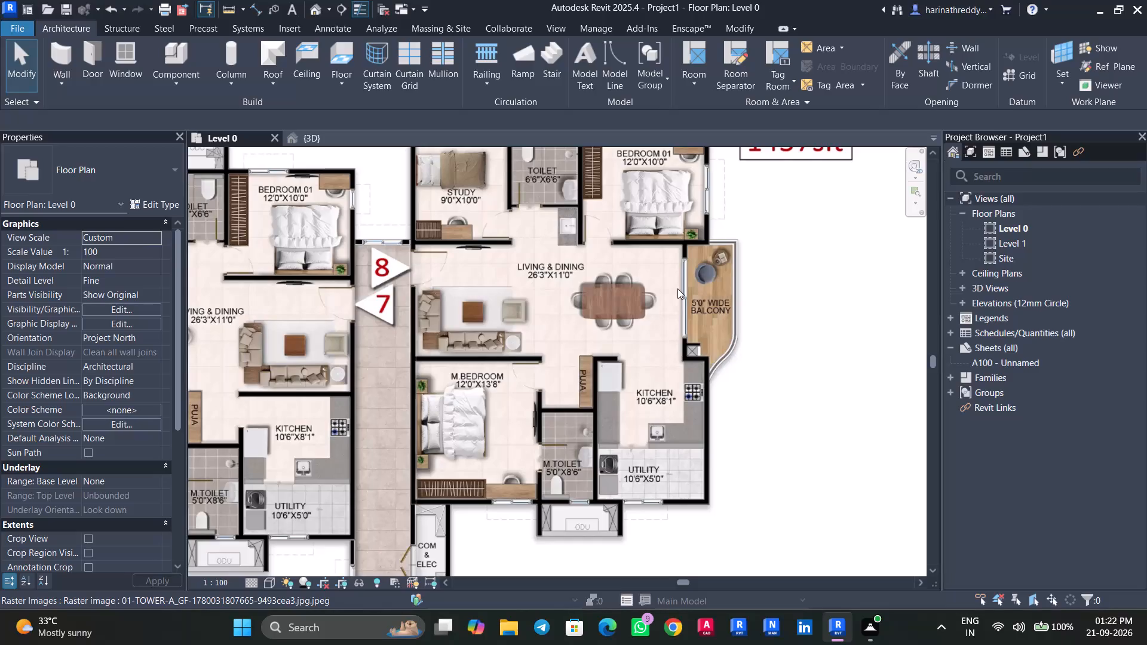
# Check flat 8's study wall in 3D and place a Doors_ExtSgl_Flush D2 door in the Study's door opening on the plan.
pyautogui.click(298, 133)
pyautogui.scroll(-12, 553, 305)
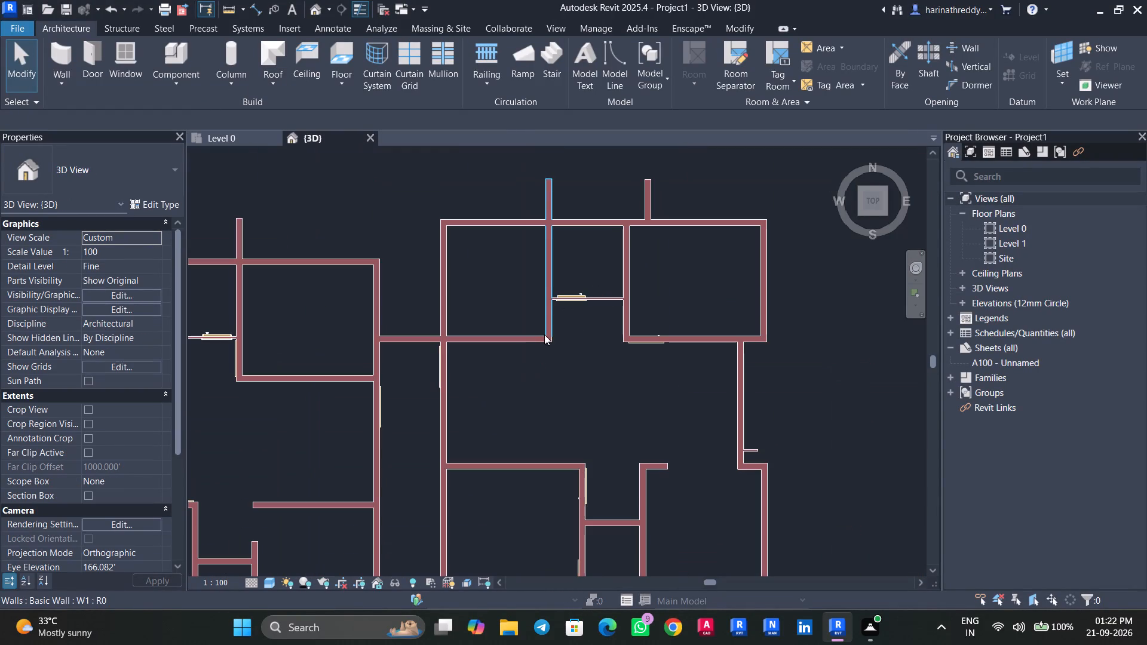
pyautogui.scroll(6, 544, 331)
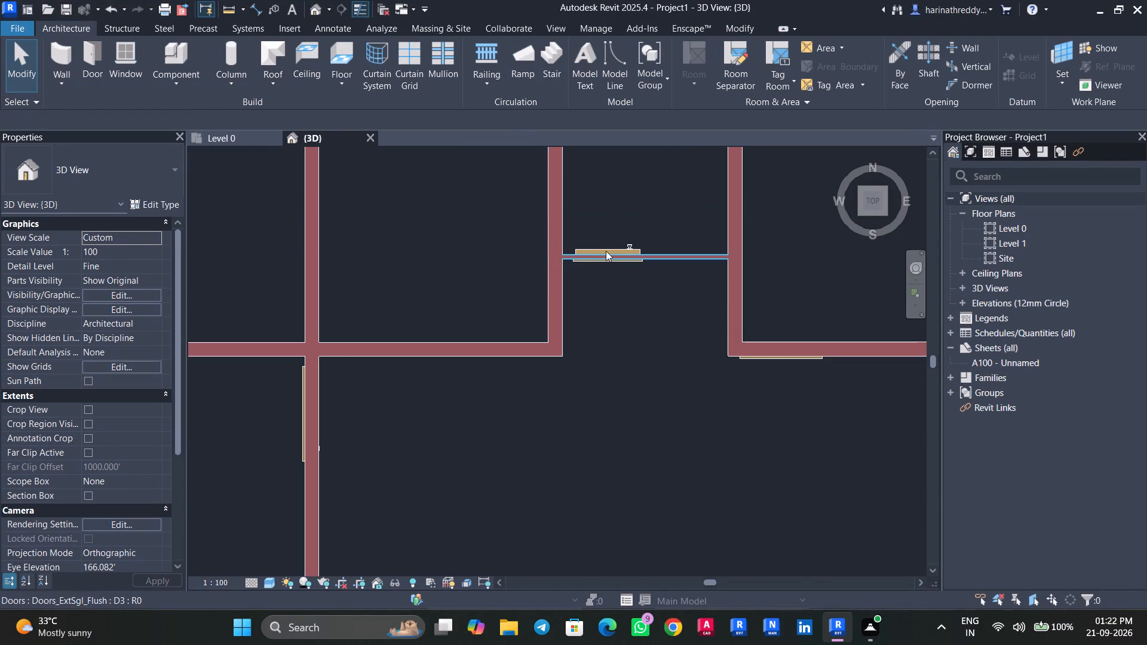
pyautogui.scroll(-6, 524, 311)
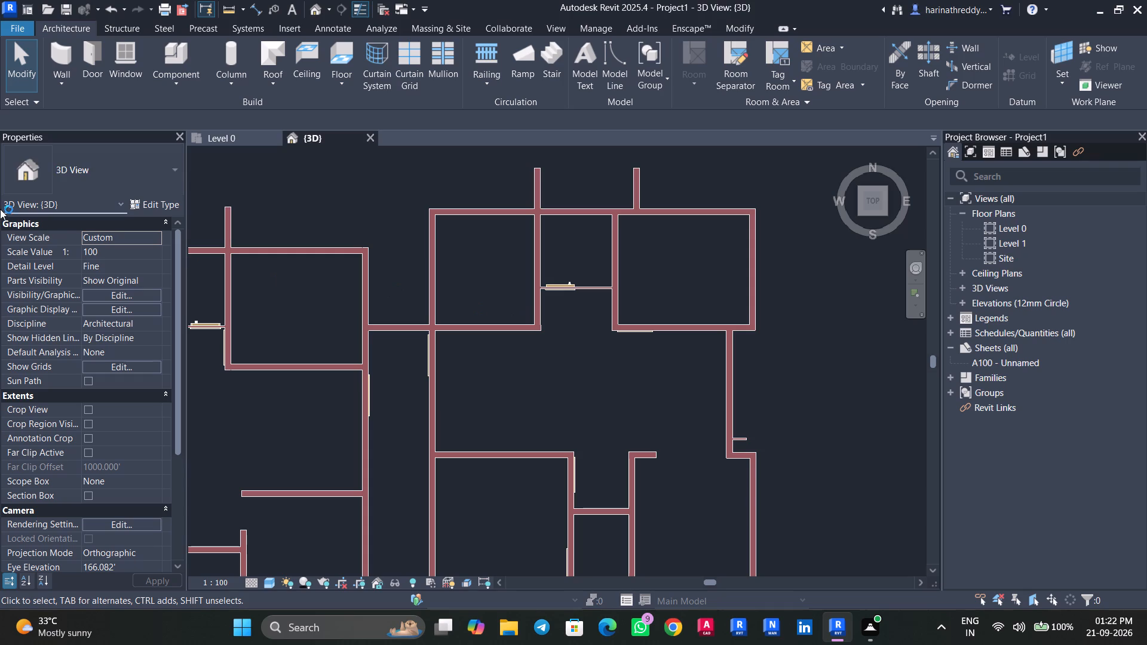
pyautogui.click(240, 142)
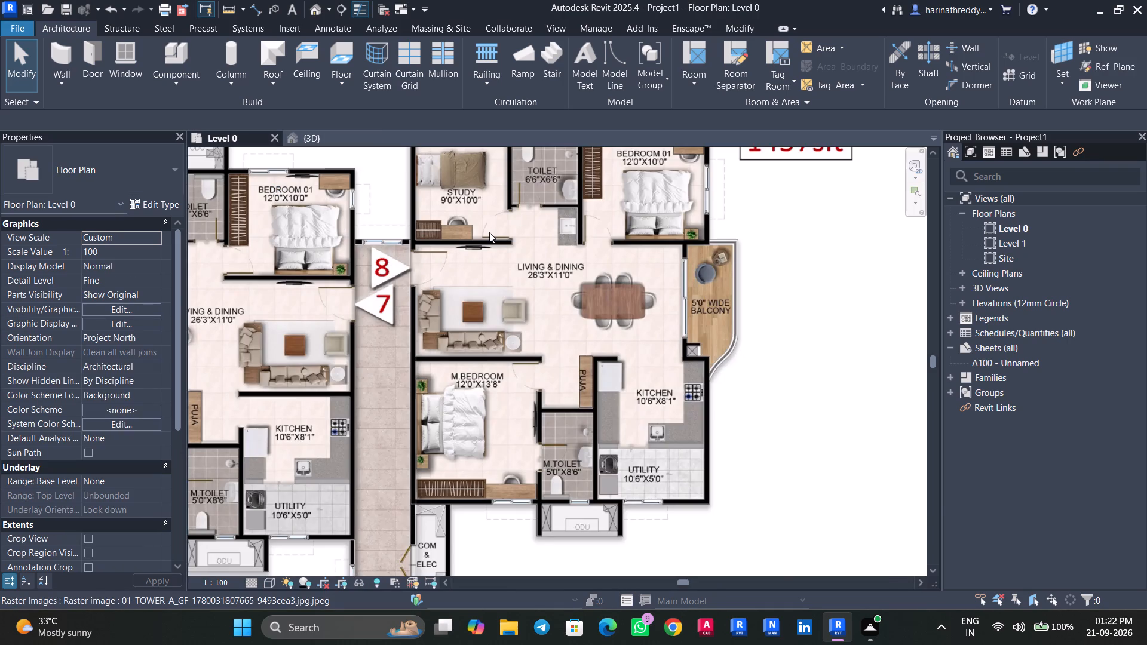
pyautogui.scroll(5, 491, 232)
pyautogui.moveTo(494, 230); pyautogui.dragTo(406, 294, button='middle')
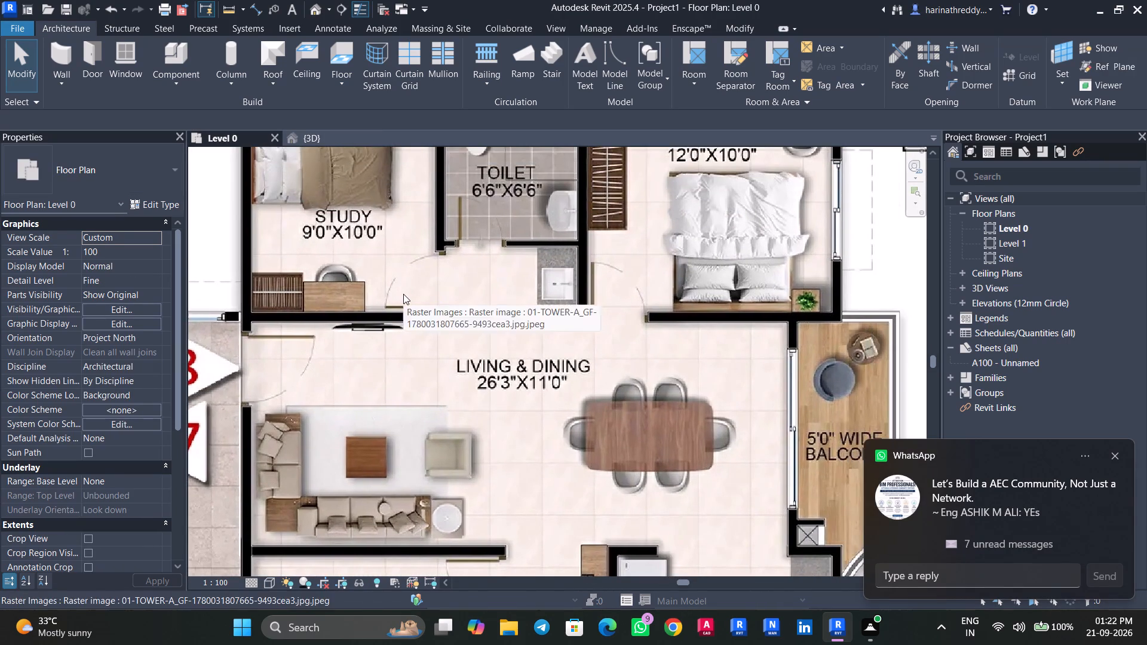
pyautogui.write('DR')
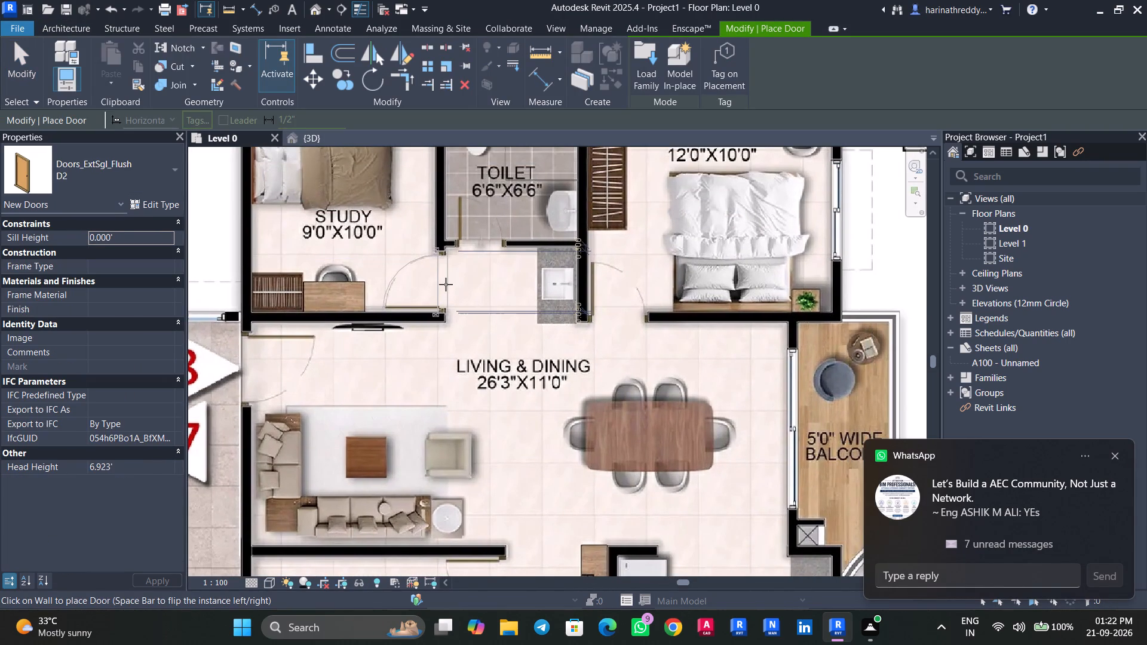
pyautogui.scroll(6, 446, 284)
pyautogui.click(446, 284)
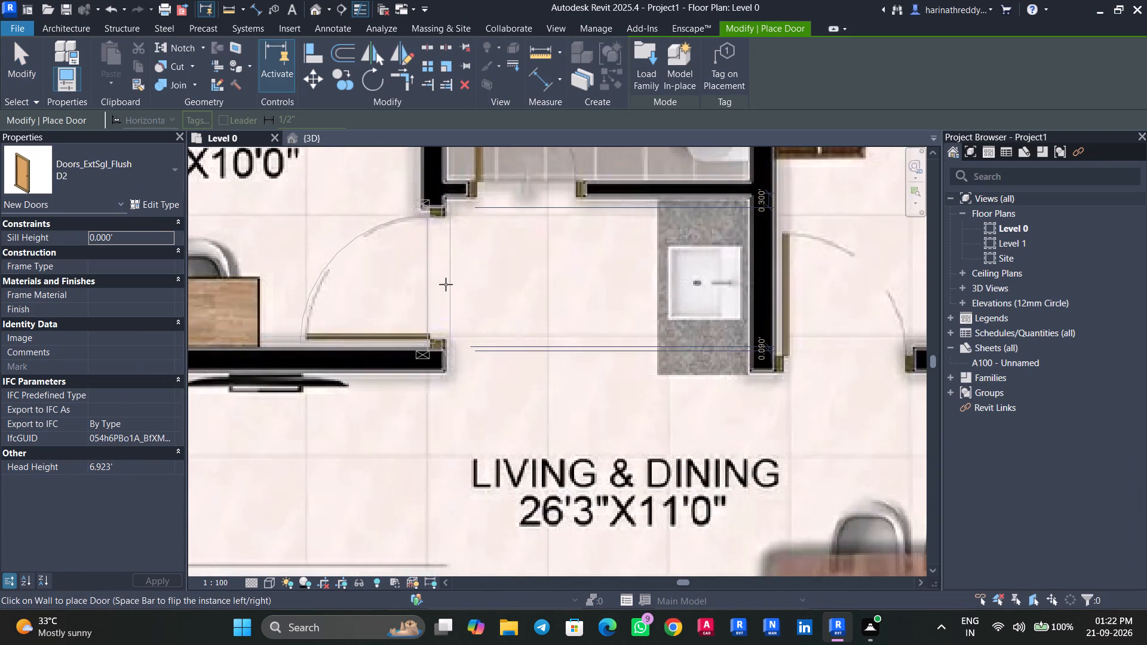
pyautogui.scroll(-5, 446, 284)
pyautogui.press('Escape')
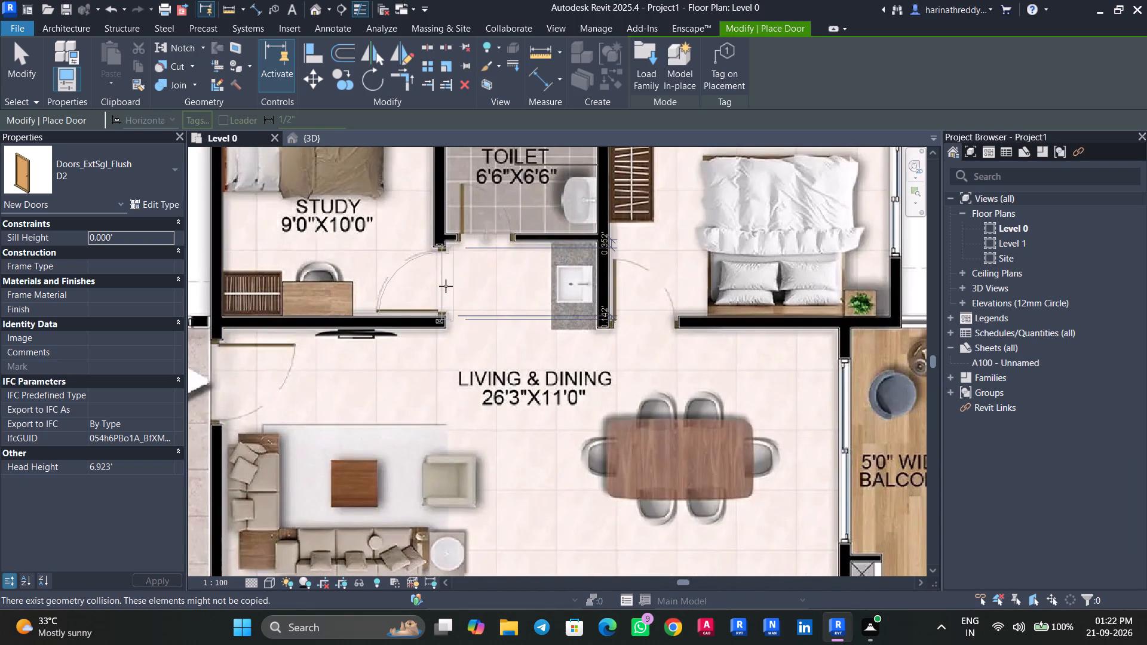
pyautogui.scroll(-7, 446, 286)
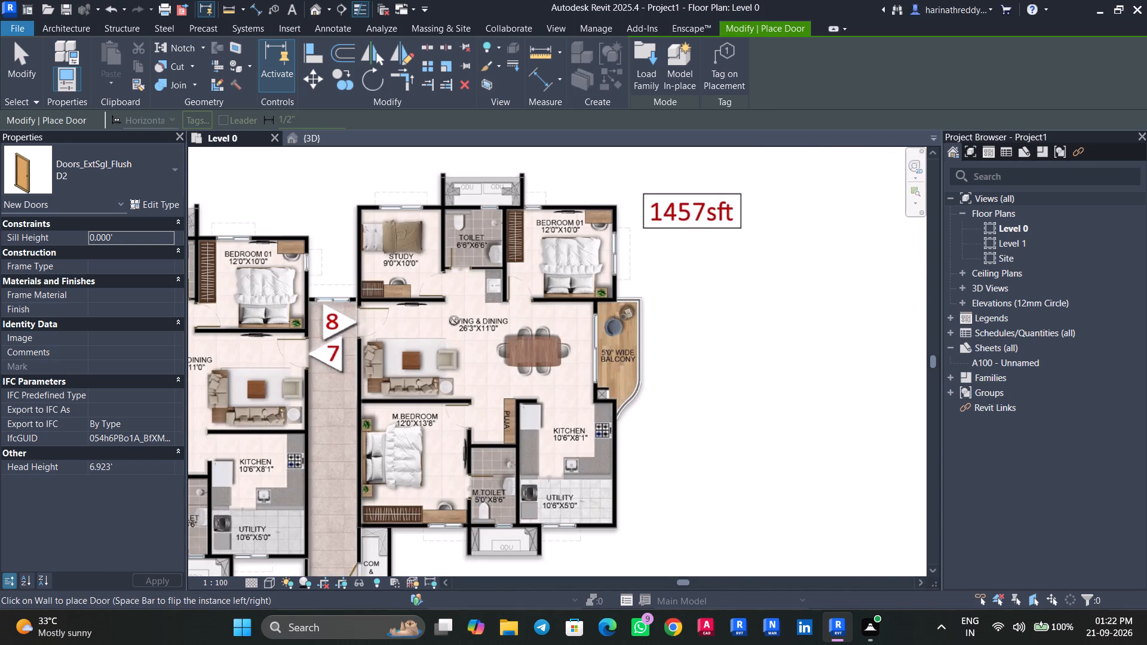
pyautogui.press('Escape')
# Look over the rest of the ground floor plan image, from flats 7 and 8 down to the area table.
pyautogui.scroll(-4, 447, 319)
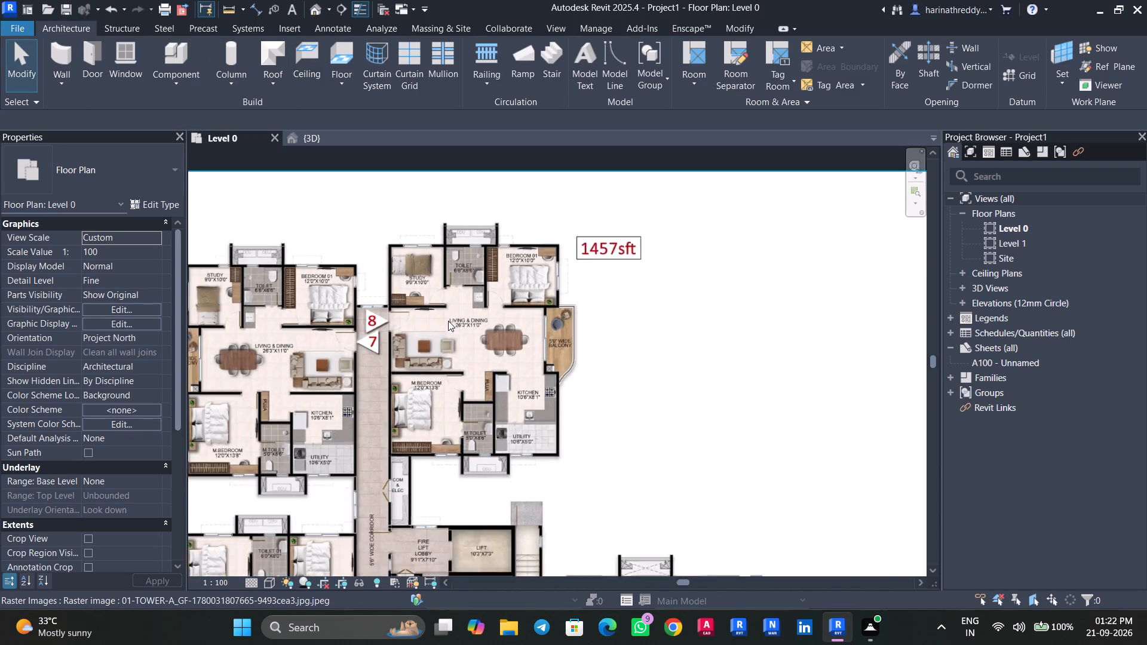
pyautogui.moveTo(452, 326); pyautogui.dragTo(516, 203, button='middle')
pyautogui.scroll(1, 519, 203)
pyautogui.scroll(-2, 537, 346)
pyautogui.moveTo(537, 346); pyautogui.dragTo(473, 218, button='middle')
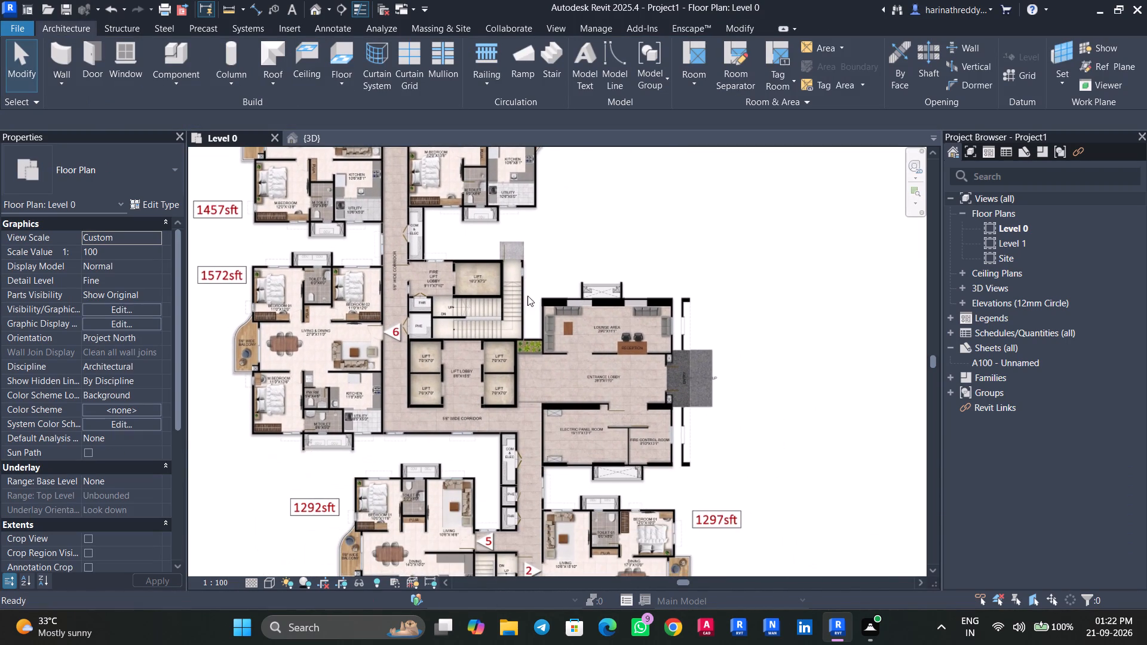
pyautogui.moveTo(536, 351); pyautogui.dragTo(475, 260, button='middle')
pyautogui.scroll(-6, 474, 281)
pyautogui.moveTo(484, 309); pyautogui.dragTo(461, 279, button='middle')
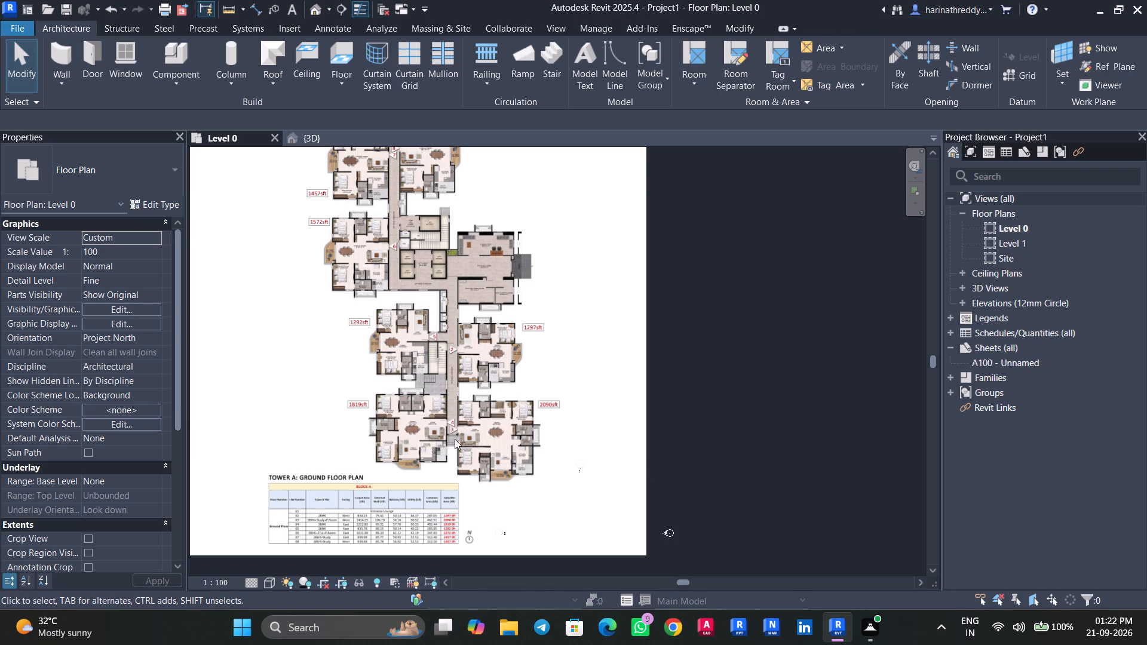
# In the 3D view, delete the D3 flush door from the W2 wall below flat 8's 6'6"x6'6" toilet.
pyautogui.click(310, 147)
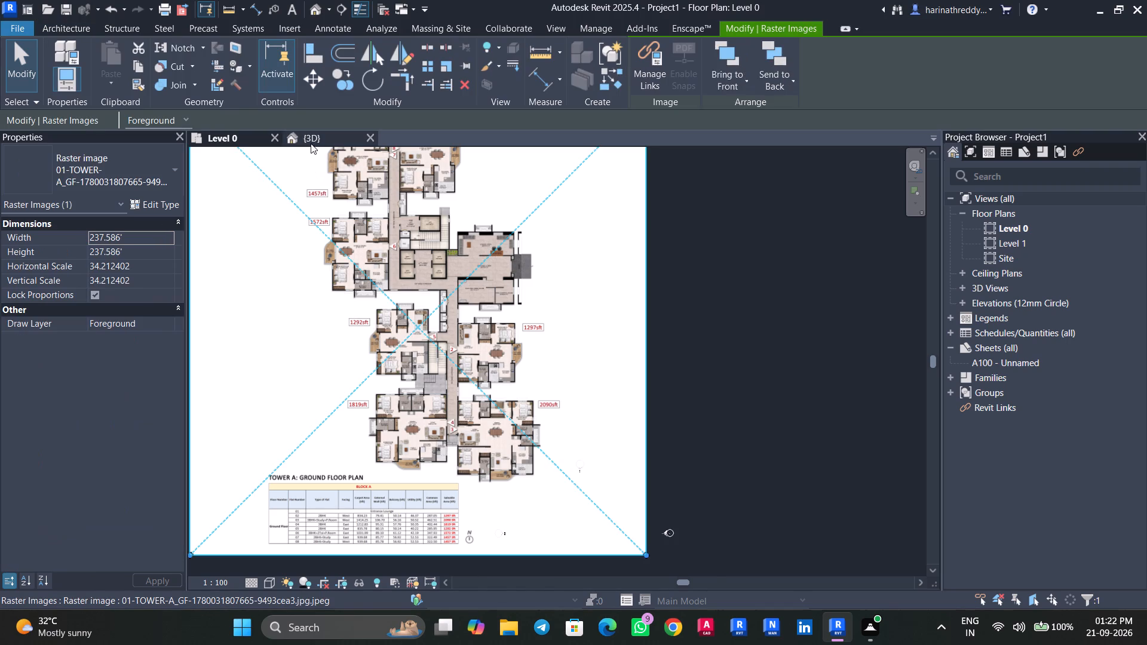
pyautogui.click(311, 142)
pyautogui.scroll(-5, 559, 325)
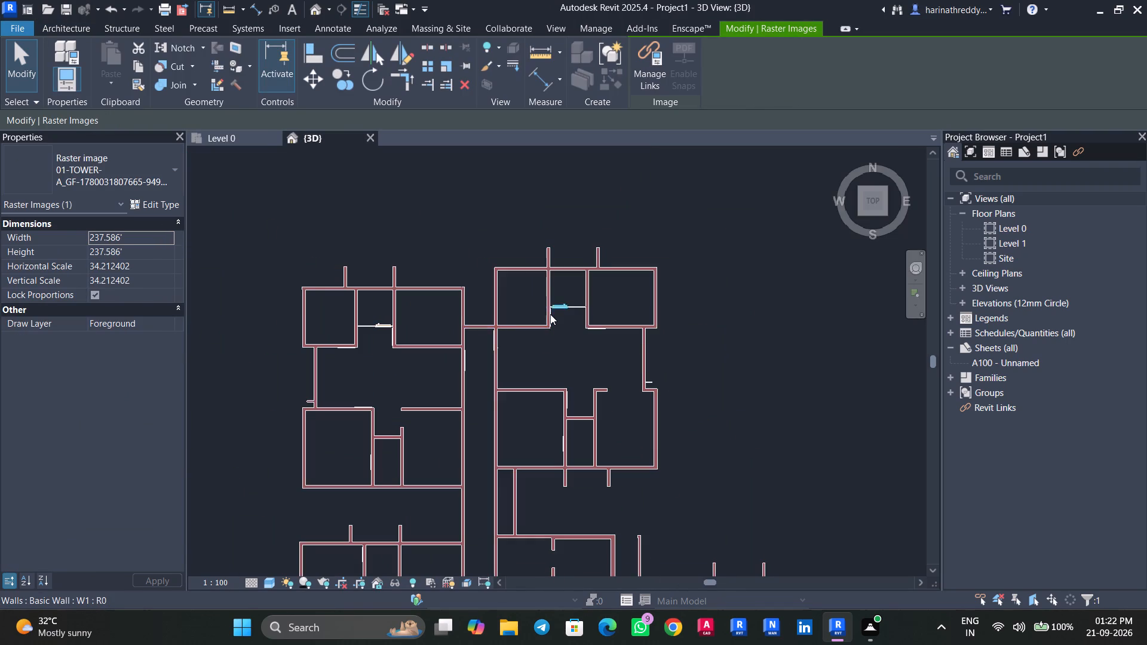
pyautogui.scroll(7, 550, 312)
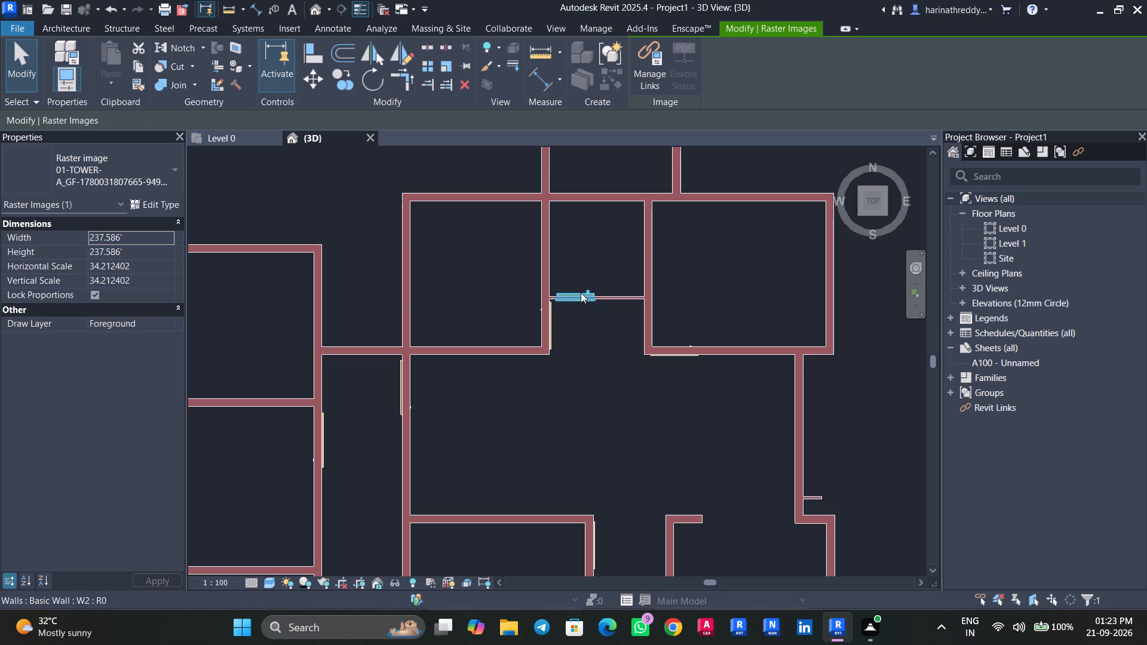
pyautogui.click(581, 293)
pyautogui.scroll(6, 581, 290)
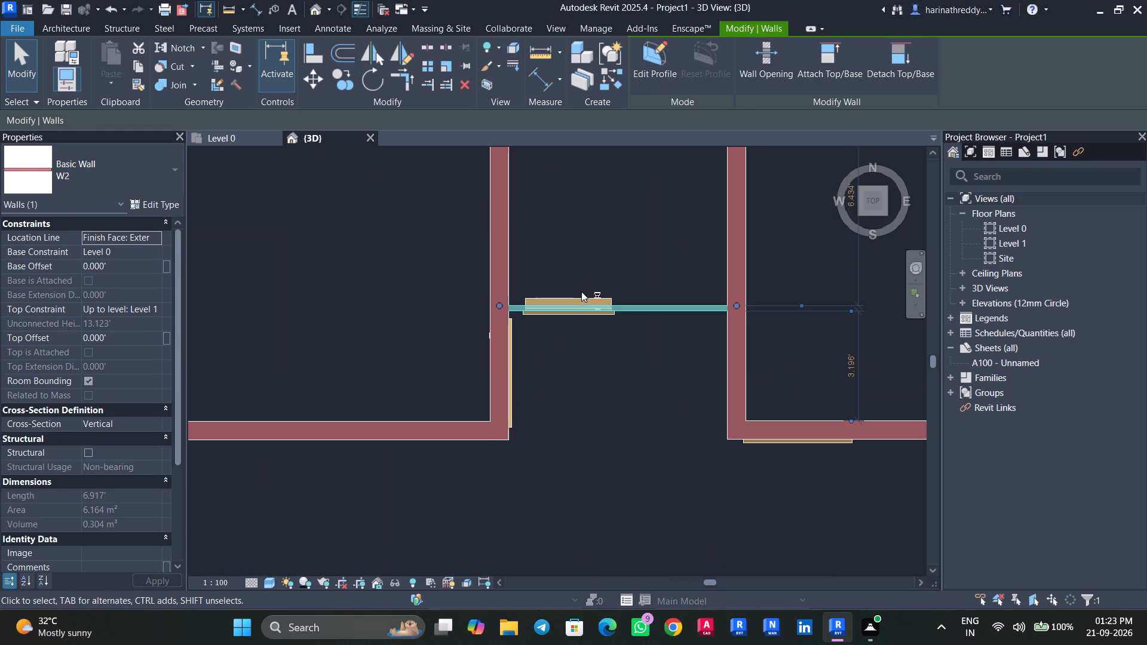
pyautogui.click(580, 294)
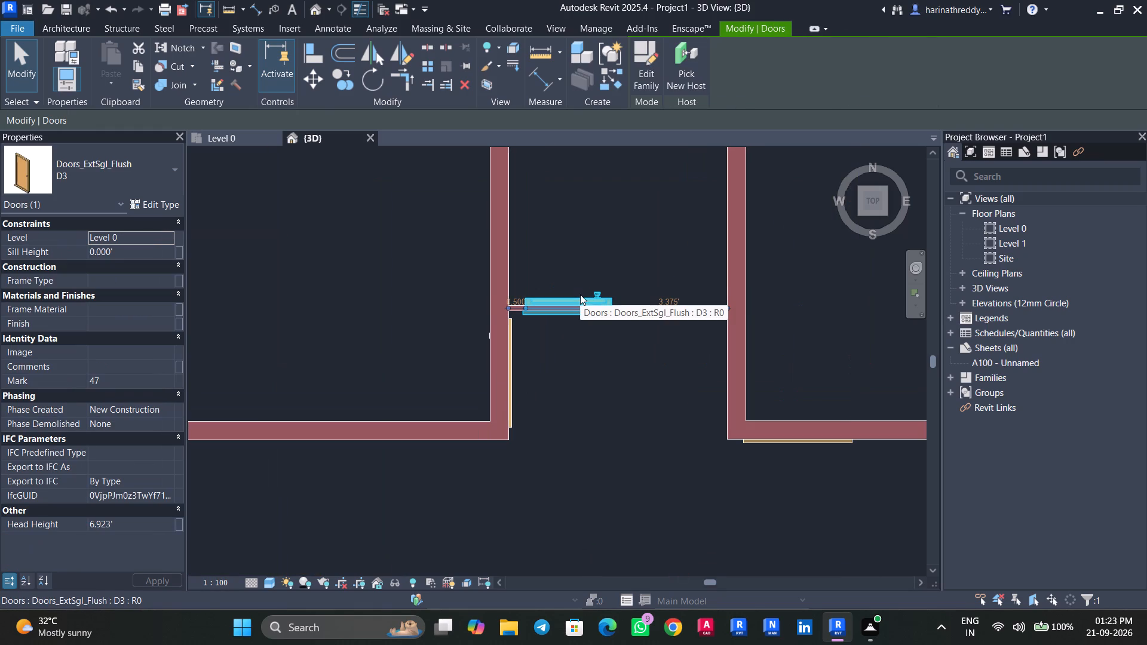
pyautogui.press('Delete')
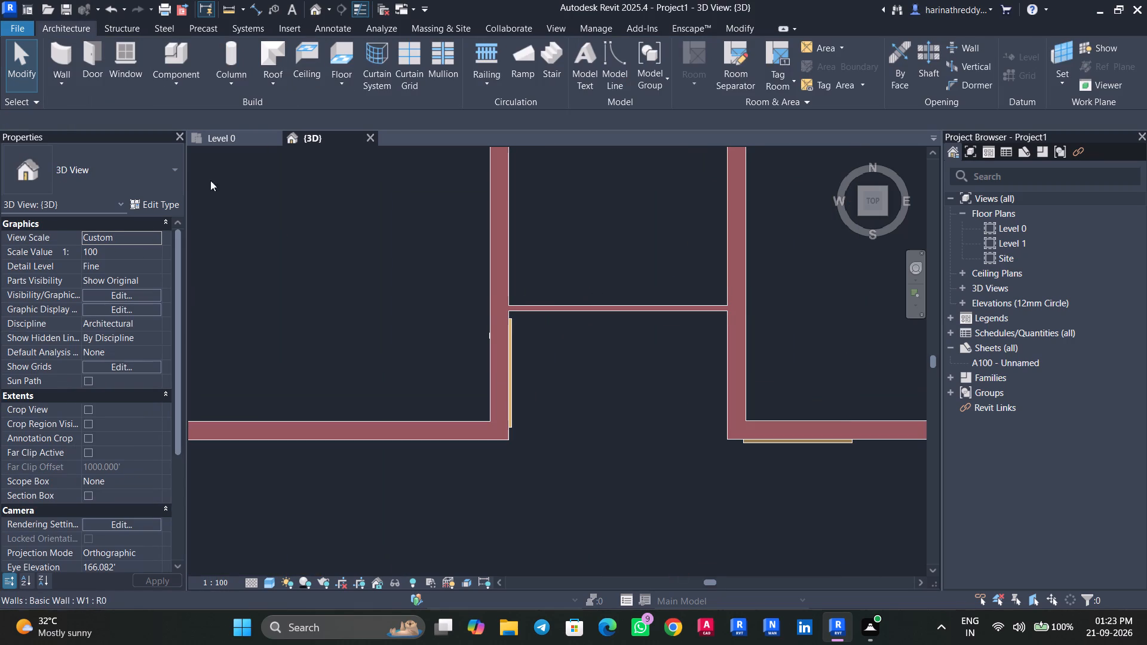
# On the Level 0 plan, place a Doors_ExtSgl_Flush D3 door at the opening in the wall below flat 8's 6'6"x6'6" toilet.
pyautogui.click(231, 139)
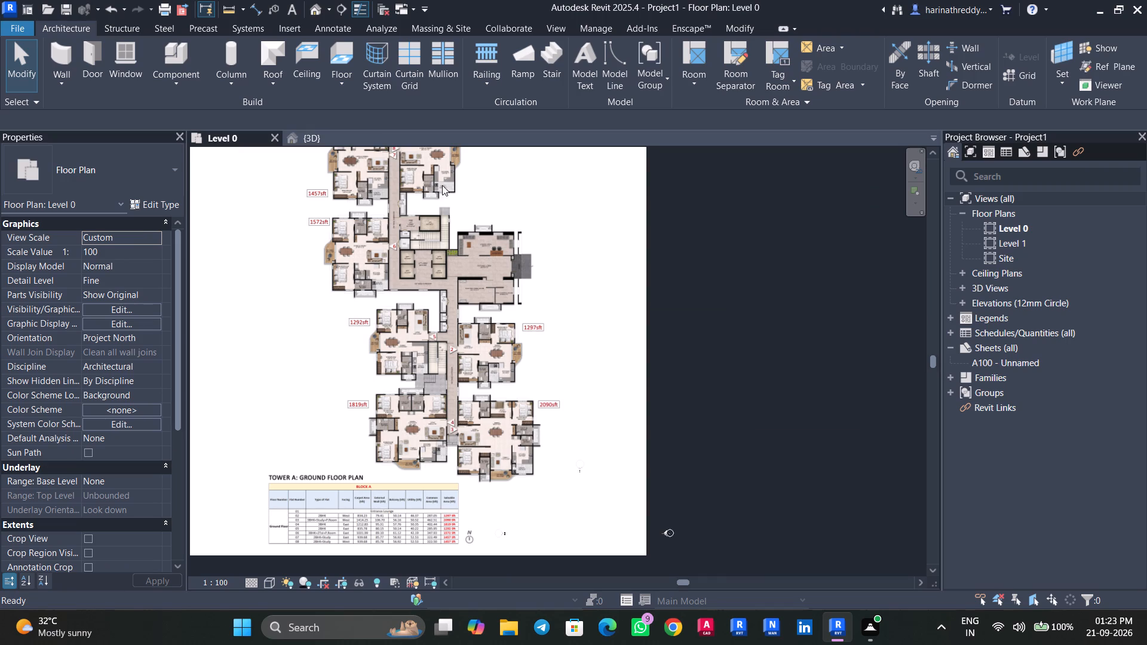
pyautogui.scroll(7, 413, 174)
pyautogui.moveTo(413, 174); pyautogui.dragTo(415, 347, button='middle')
pyautogui.scroll(6, 424, 290)
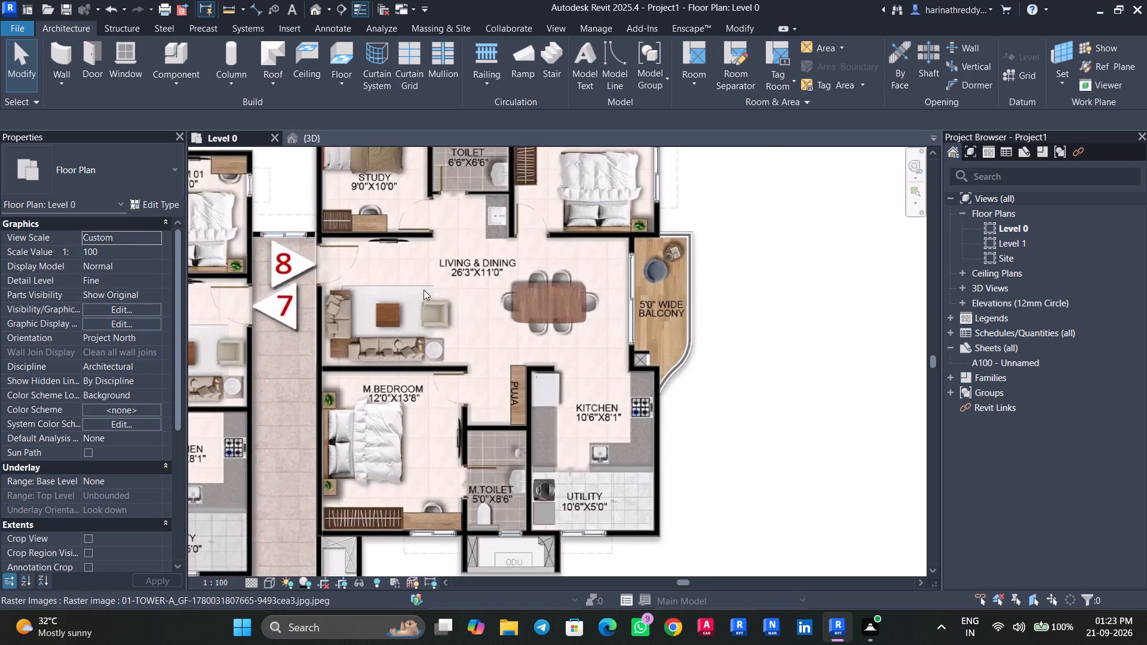
pyautogui.moveTo(424, 285); pyautogui.dragTo(398, 383, button='middle')
pyautogui.scroll(6, 387, 389)
pyautogui.moveTo(380, 403); pyautogui.dragTo(357, 460, button='middle')
pyautogui.press('d')
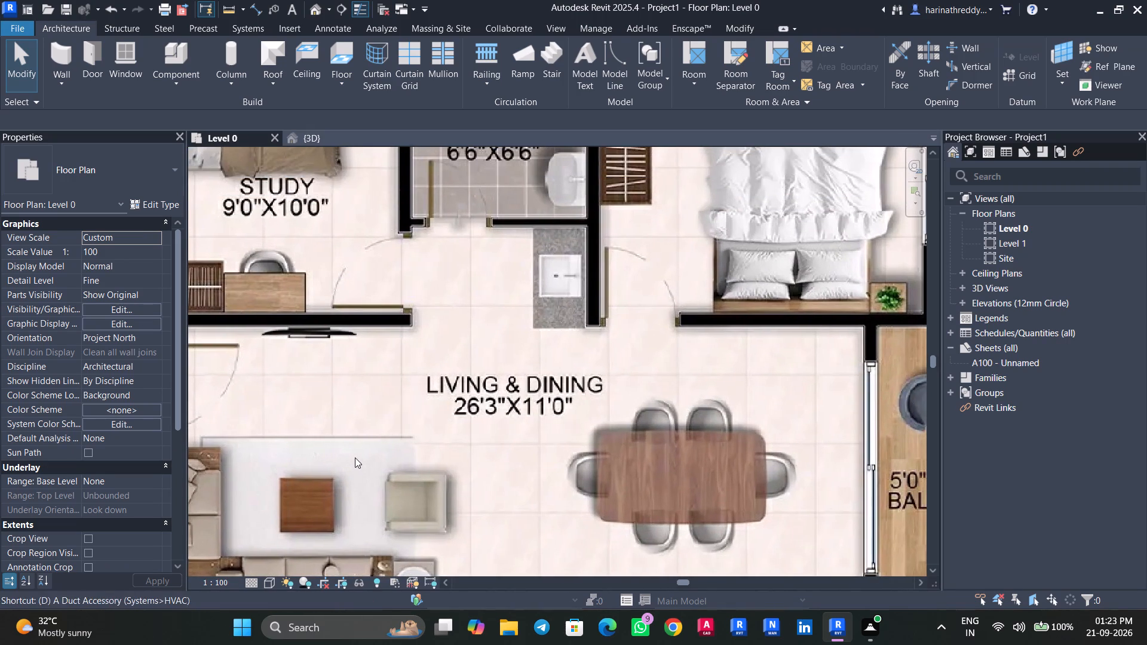
pyautogui.press('r')
pyautogui.click(76, 177)
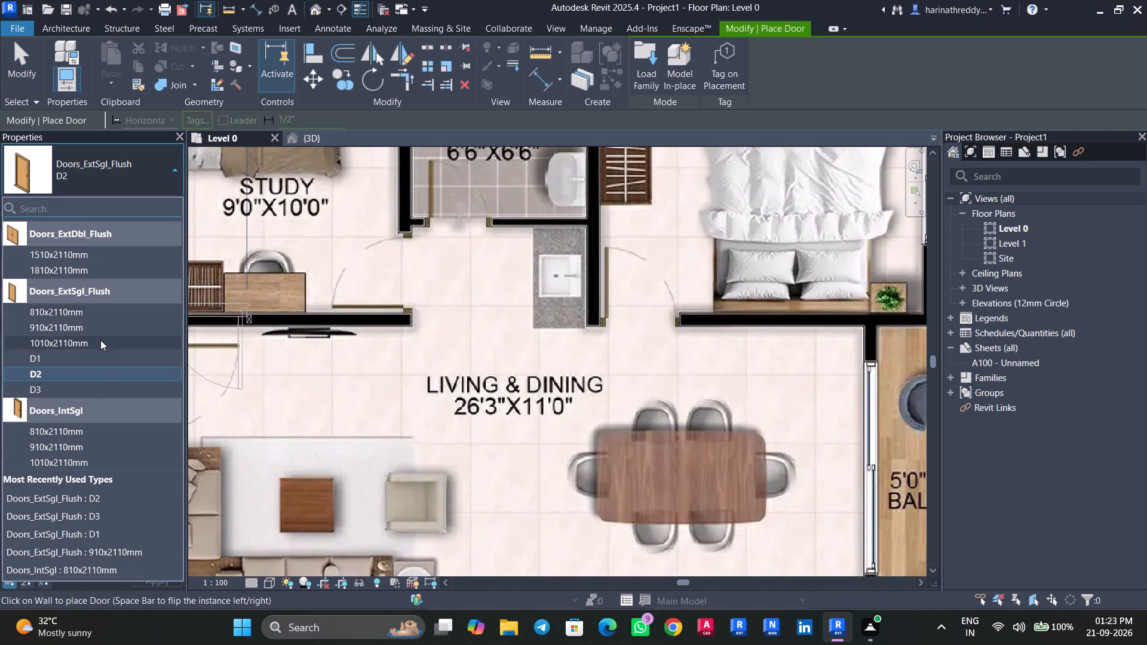
pyautogui.click(94, 386)
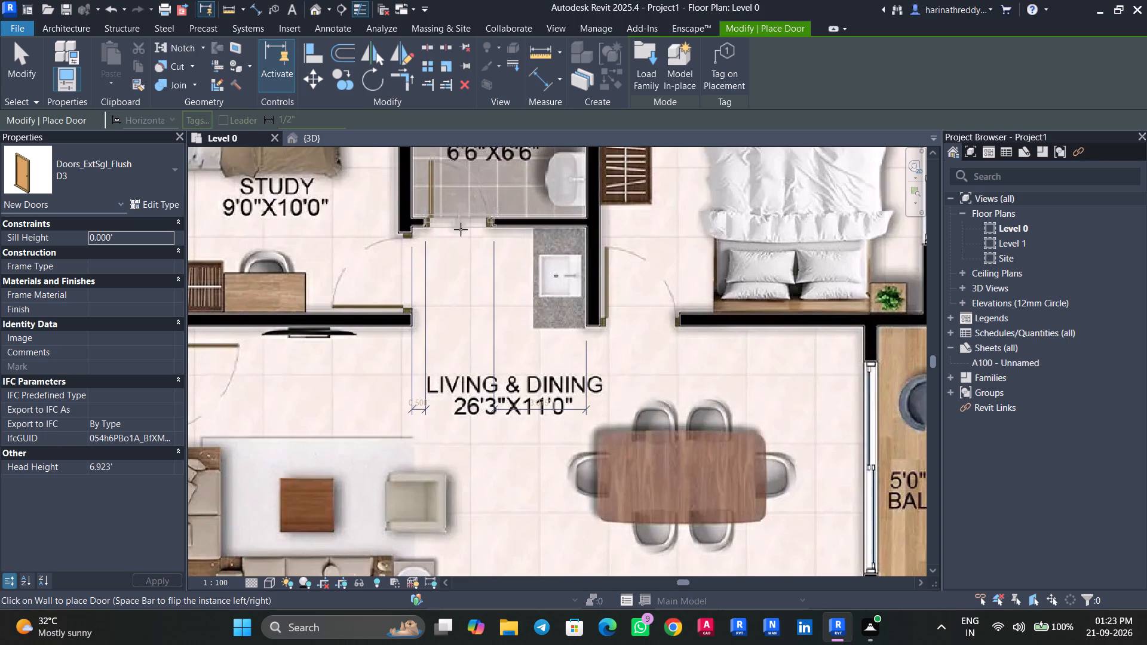
pyautogui.scroll(5, 461, 229)
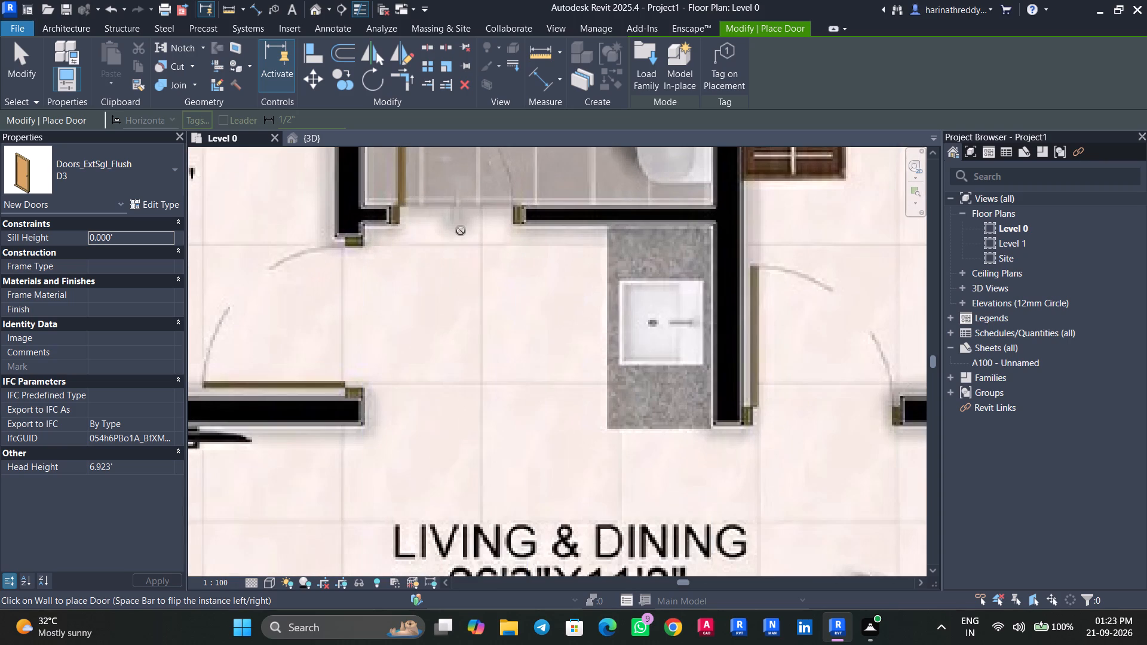
pyautogui.moveTo(460, 231); pyautogui.dragTo(464, 340, button='middle')
pyautogui.scroll(1, 464, 340)
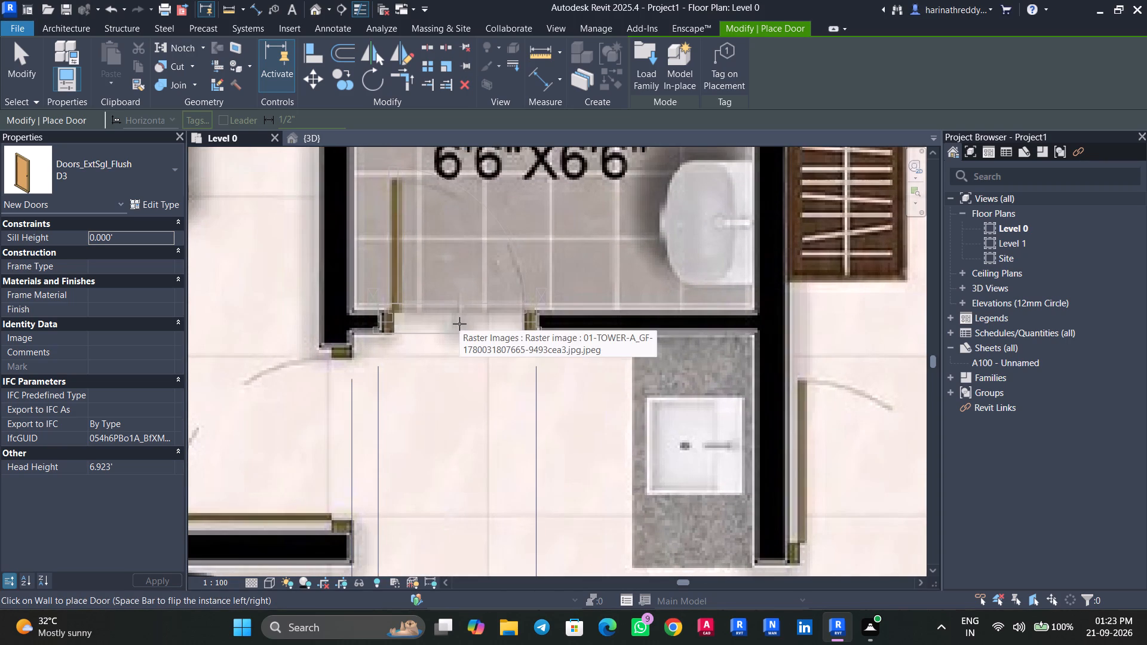
pyautogui.click(459, 324)
pyautogui.press('Escape')
pyautogui.scroll(-3, 459, 324)
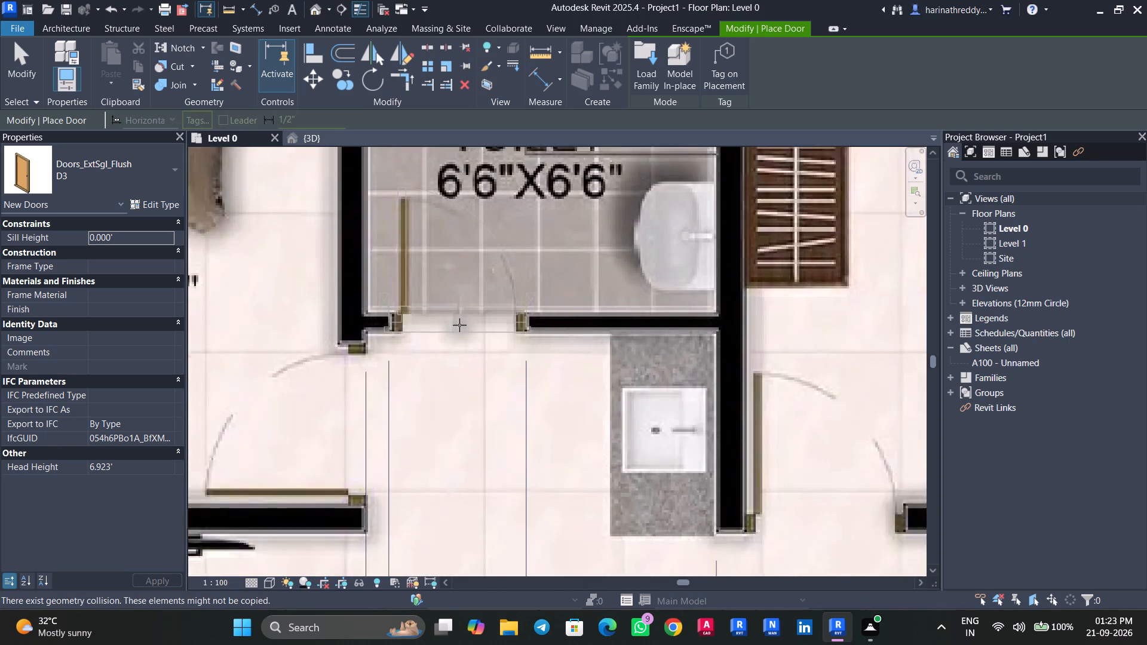
pyautogui.scroll(-12, 459, 325)
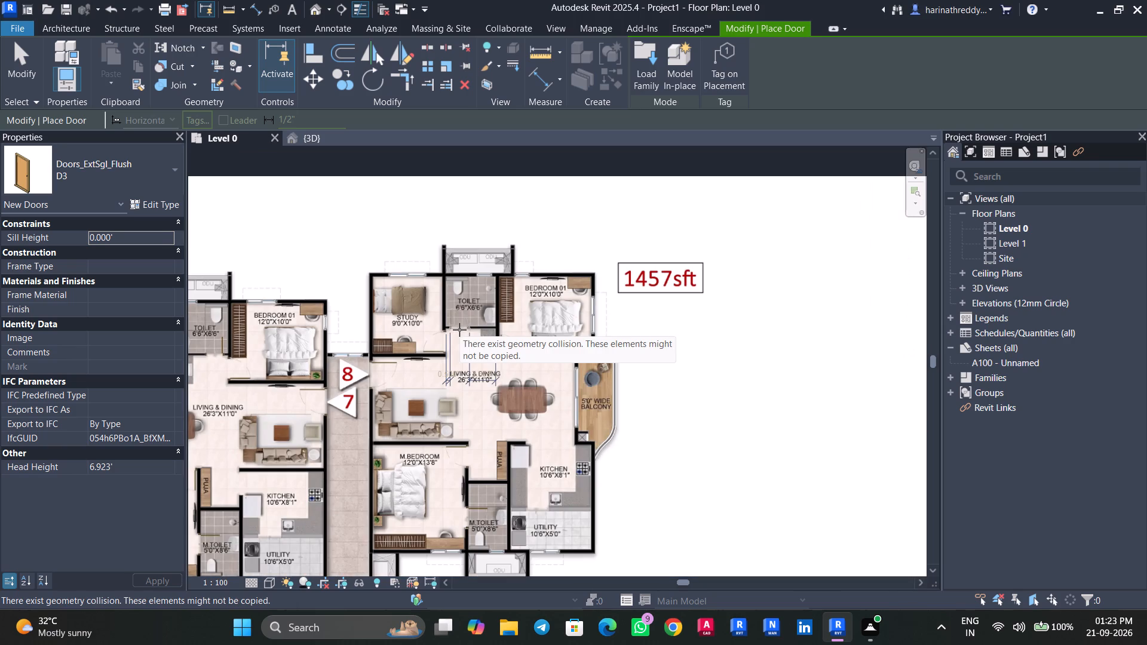
pyautogui.press('Escape')
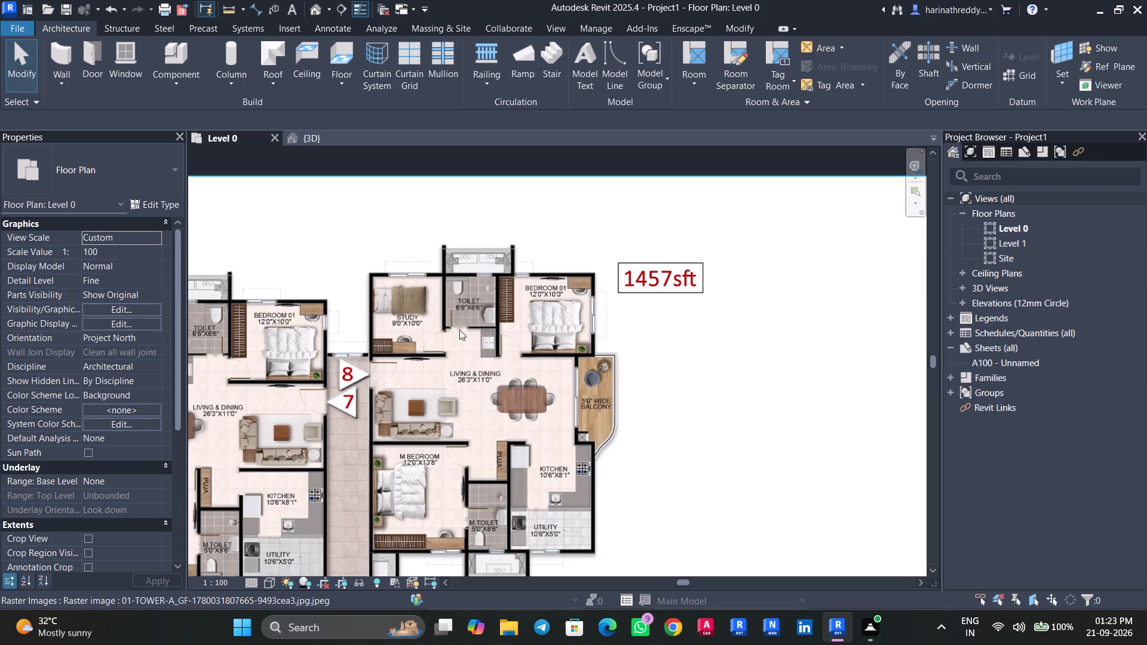
# Inspect the 3D model's walls and doors, from flats 7 and 8 through the lift core and lobby to the southern flats.
pyautogui.scroll(-3, 459, 331)
pyautogui.moveTo(456, 335); pyautogui.dragTo(443, 280, button='middle')
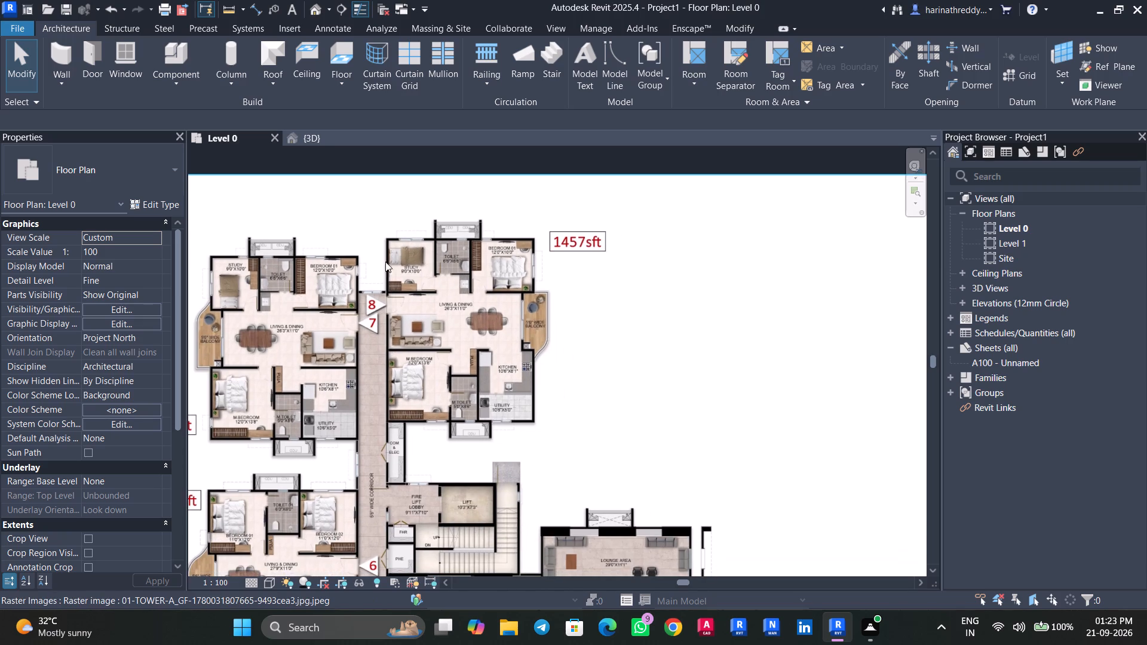
pyautogui.click(318, 139)
pyautogui.scroll(-5, 569, 282)
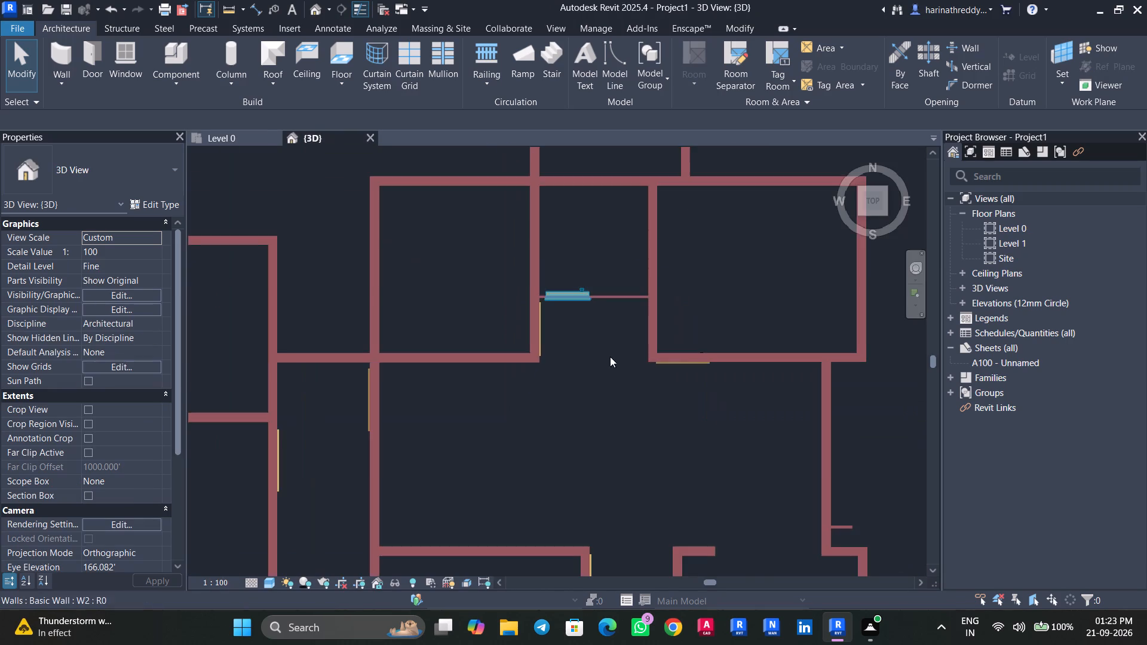
pyautogui.scroll(-4, 618, 379)
pyautogui.moveTo(618, 379); pyautogui.dragTo(558, 288, button='middle')
pyautogui.scroll(-3, 599, 389)
pyautogui.moveTo(599, 391); pyautogui.dragTo(594, 384, button='middle')
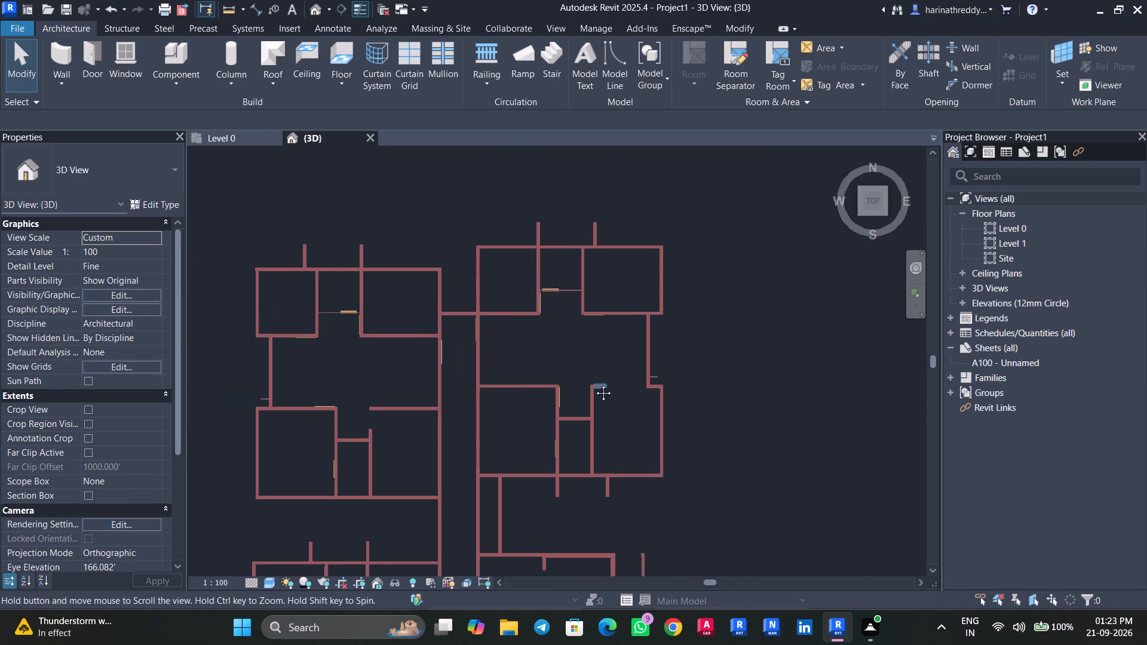
pyautogui.moveTo(594, 384); pyautogui.dragTo(593, 322, button='middle')
pyautogui.moveTo(556, 401); pyautogui.dragTo(542, 356, button='middle')
pyautogui.scroll(-3, 633, 500)
pyautogui.moveTo(628, 500); pyautogui.dragTo(529, 192, button='middle')
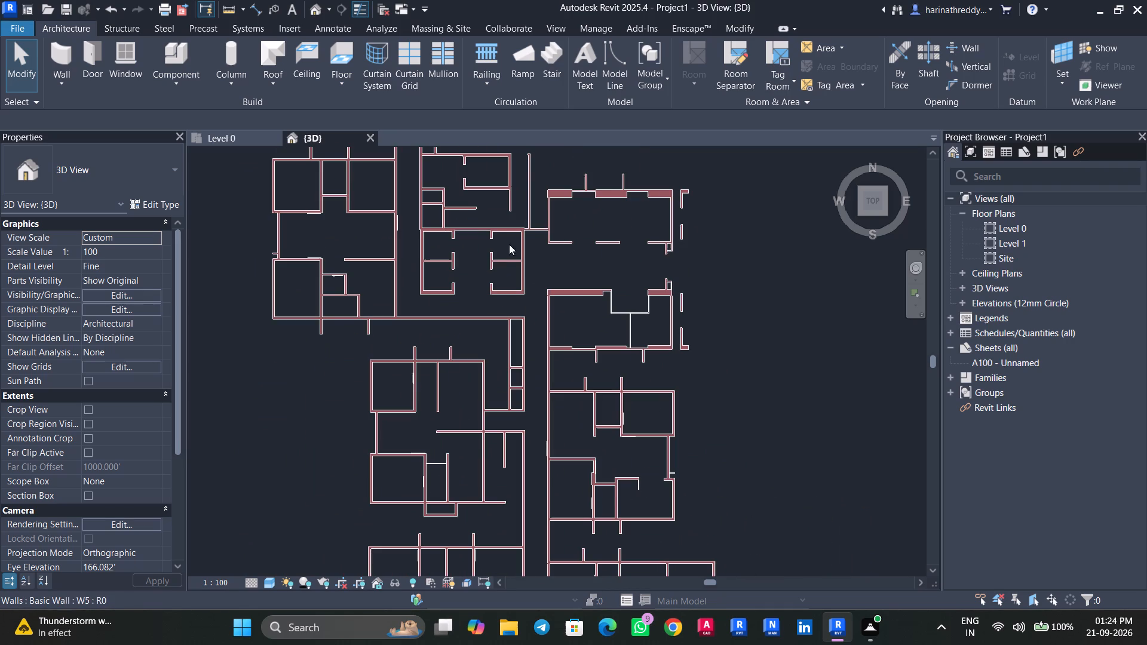
pyautogui.scroll(6, 474, 223)
pyautogui.scroll(-1, 475, 230)
pyautogui.moveTo(476, 236); pyautogui.dragTo(477, 238, button='middle')
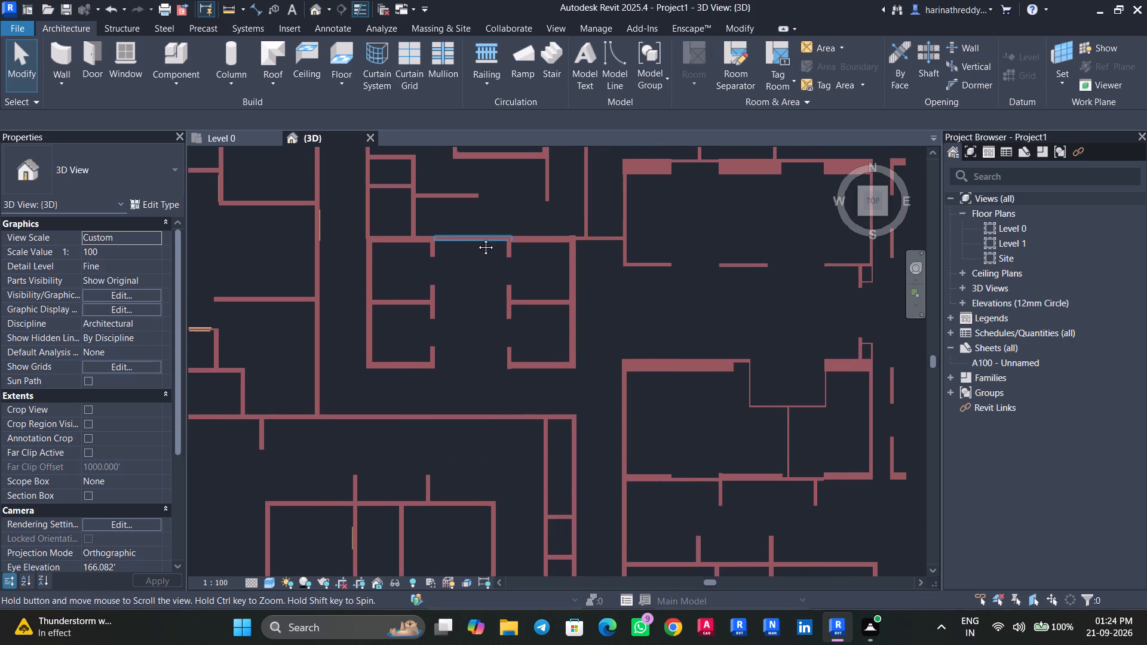
pyautogui.moveTo(477, 238); pyautogui.dragTo(462, 179, button='middle')
pyautogui.scroll(-4, 568, 256)
pyautogui.moveTo(578, 284); pyautogui.dragTo(520, 191, button='middle')
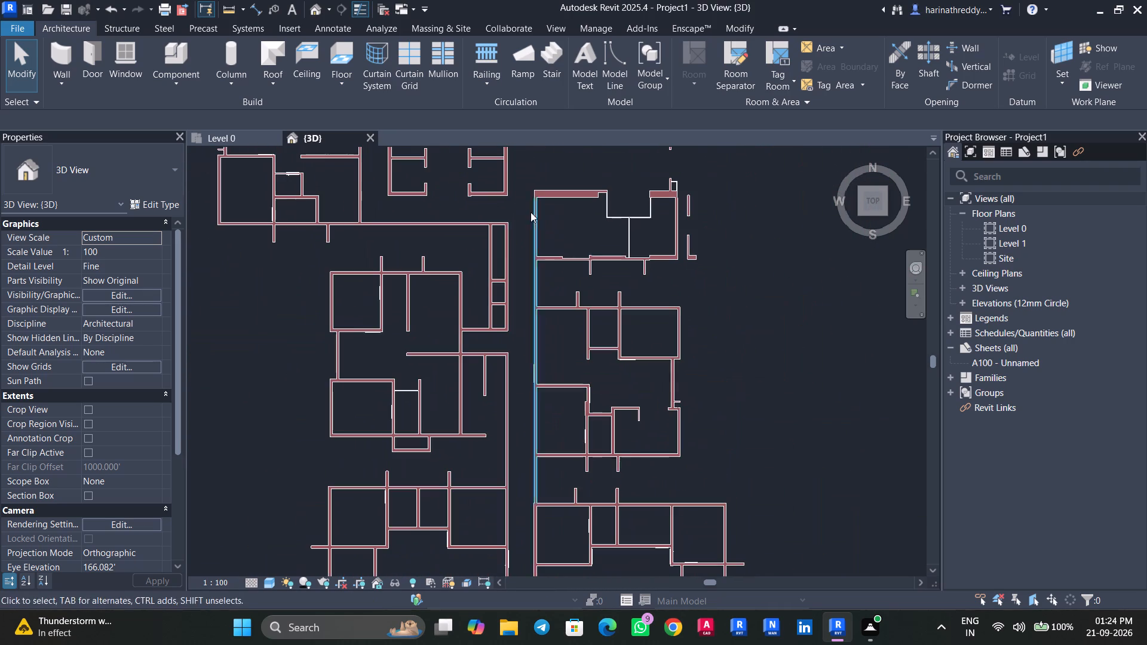
pyautogui.scroll(6, 617, 367)
pyautogui.scroll(-6, 617, 367)
pyautogui.moveTo(617, 367); pyautogui.dragTo(557, 236, button='middle')
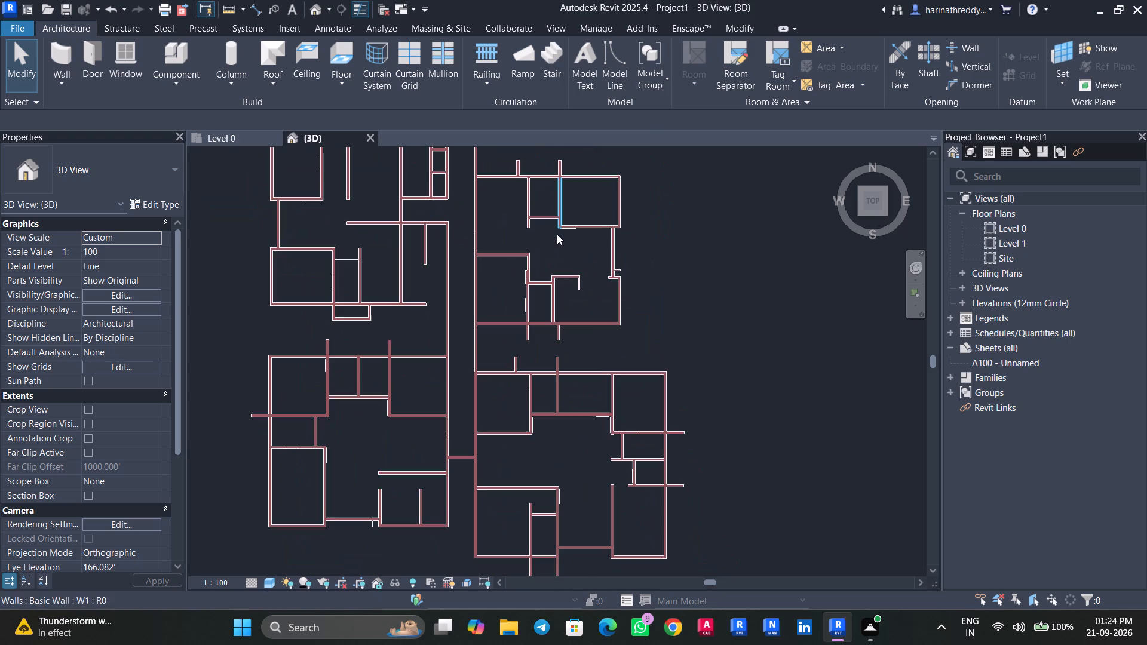
# Look over the Level 0 plan image from flats 7 and 8 past the lift lobby and entrance lobby down to flat 2.
pyautogui.scroll(3, 606, 419)
pyautogui.scroll(-7, 606, 419)
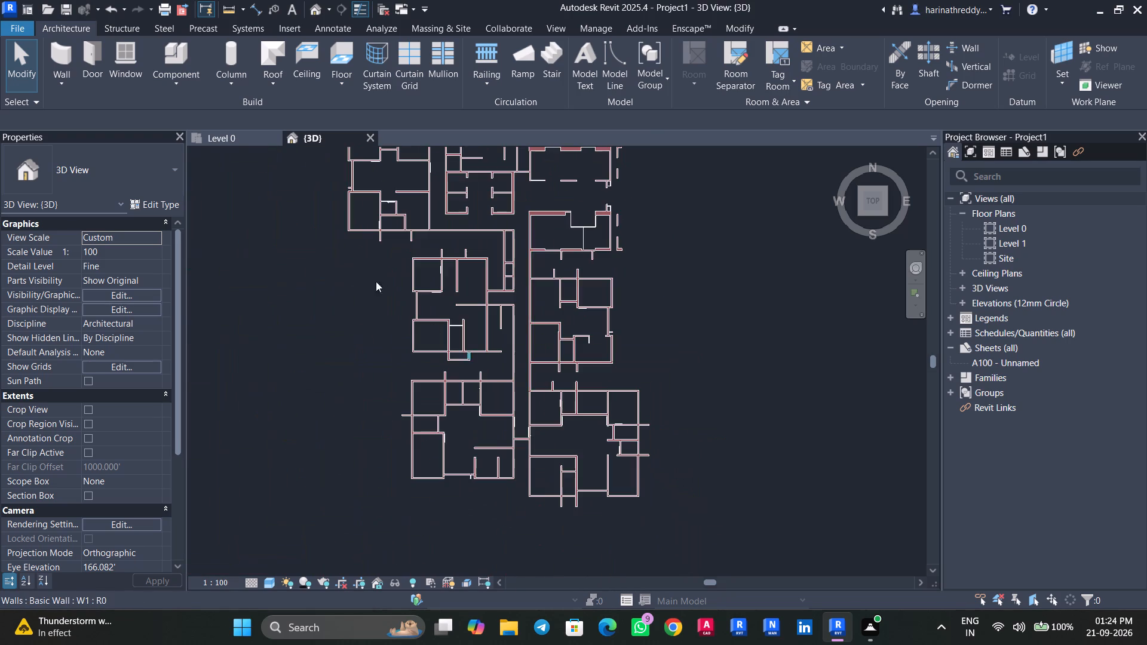
pyautogui.click(250, 142)
pyautogui.scroll(-1, 483, 406)
pyautogui.moveTo(480, 410); pyautogui.dragTo(450, 281, button='middle')
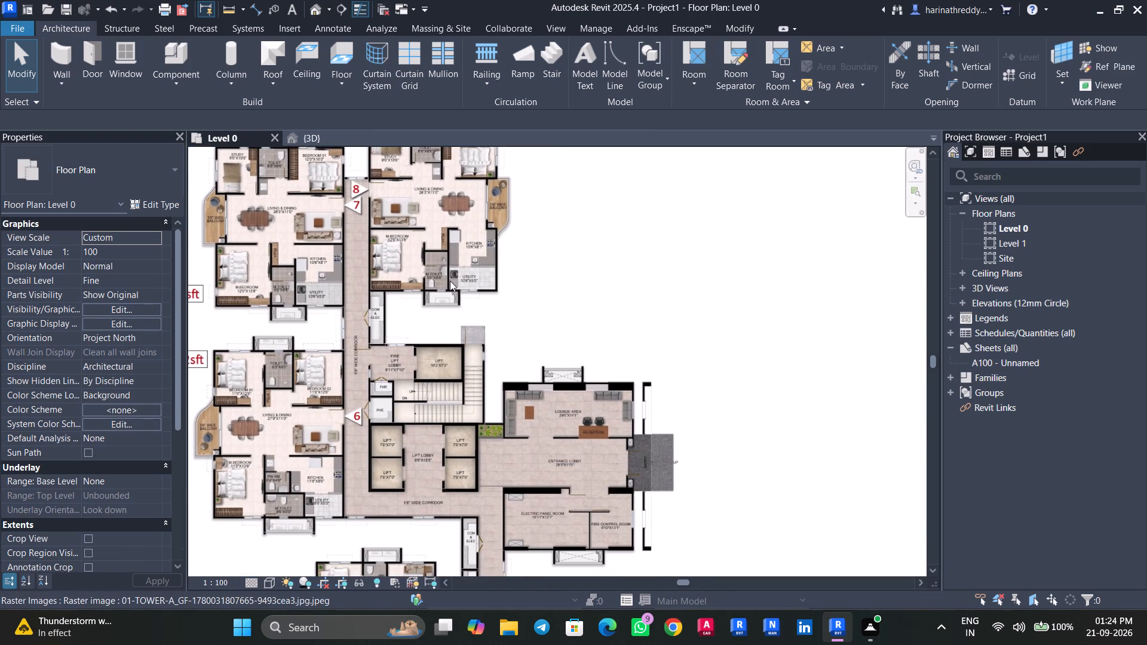
pyautogui.moveTo(465, 387); pyautogui.dragTo(479, 315, button='middle')
pyautogui.moveTo(525, 405); pyautogui.dragTo(547, 286, button='middle')
pyautogui.moveTo(633, 450); pyautogui.dragTo(592, 287, button='middle')
pyautogui.middleClick(592, 286)
pyautogui.scroll(5, 588, 296)
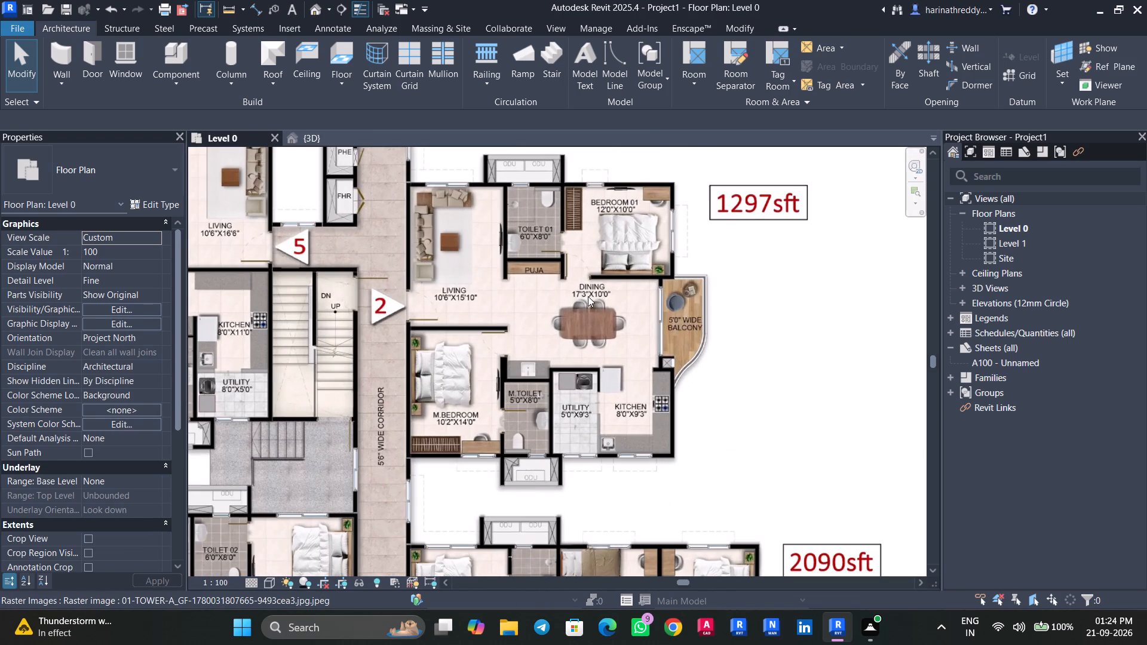
# Compare flat 2's modelled walls and doors in the 3D view with its layout on the Level 0 plan image.
pyautogui.click(335, 142)
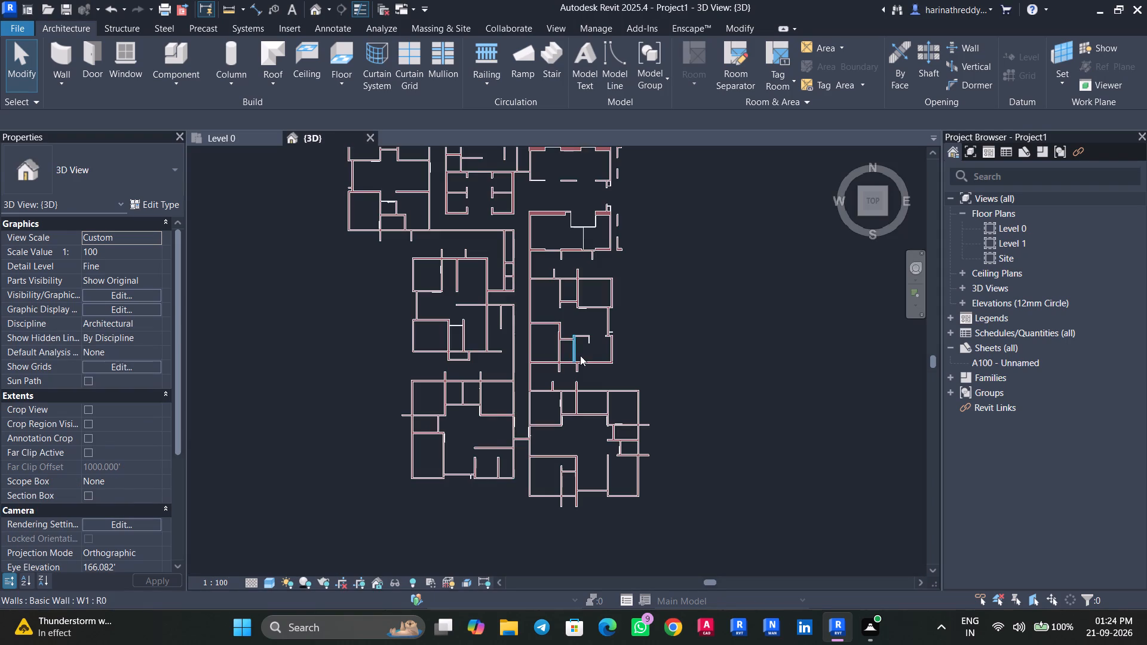
pyautogui.scroll(-1, 580, 355)
pyautogui.scroll(12, 581, 355)
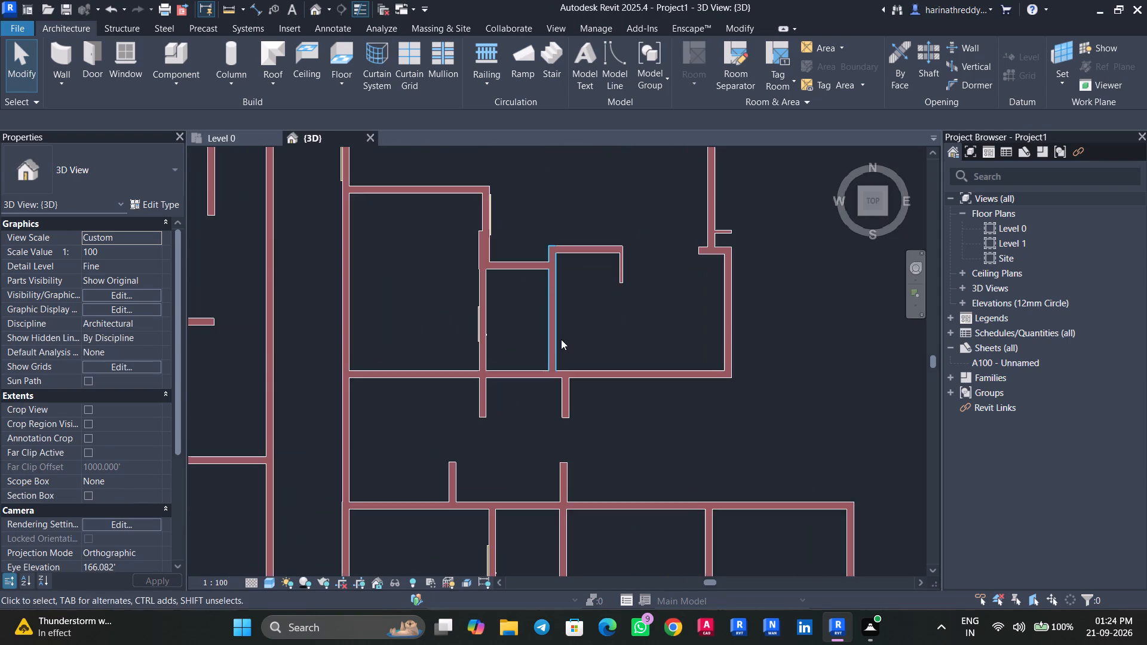
pyautogui.moveTo(561, 339); pyautogui.dragTo(584, 492, button='middle')
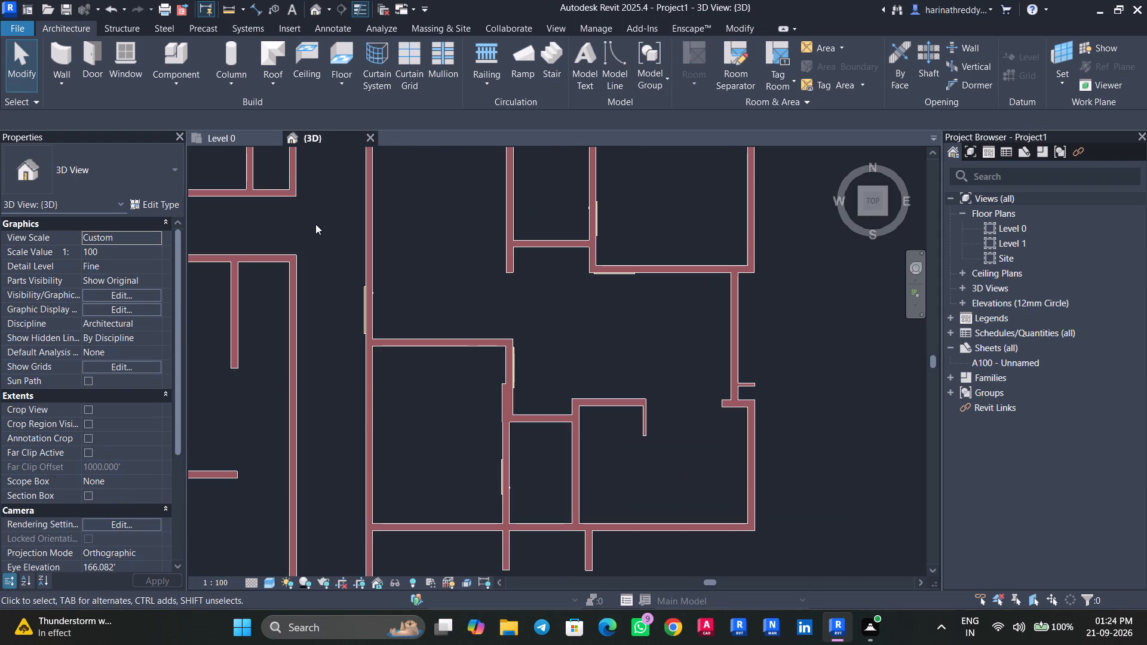
pyautogui.click(249, 144)
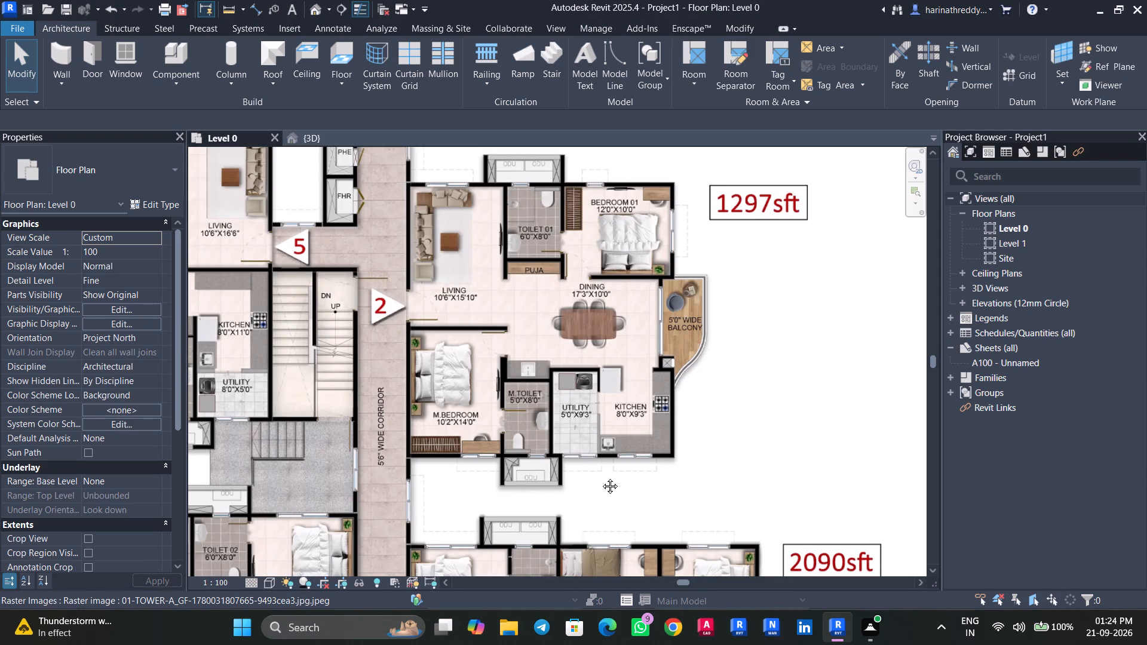
pyautogui.middleClick(601, 477)
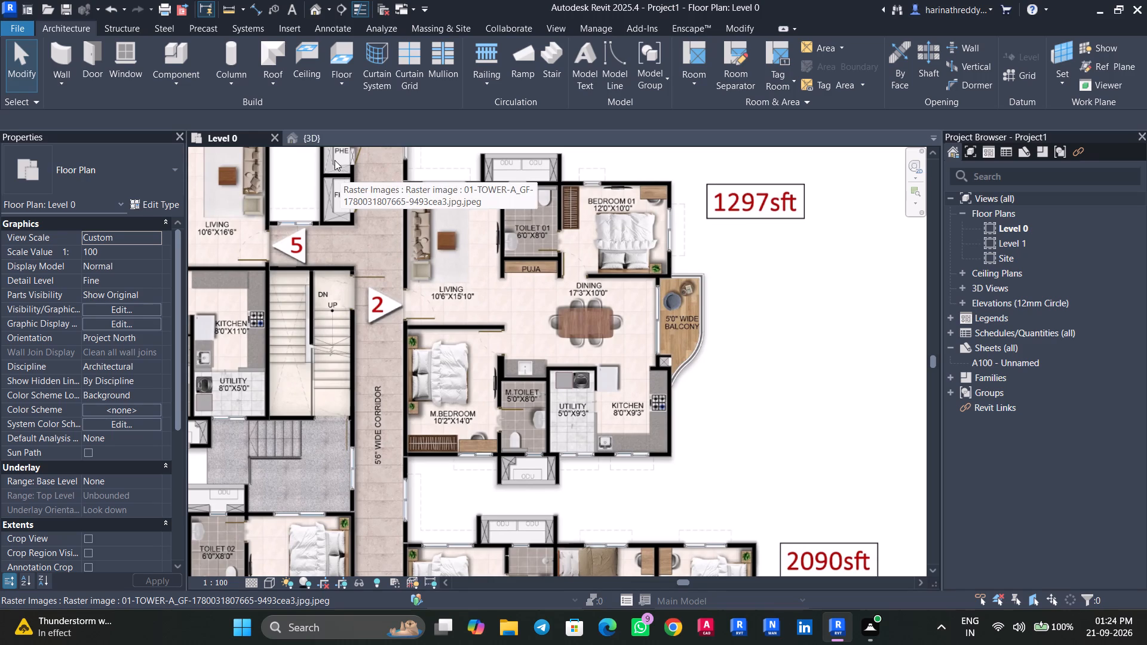
pyautogui.click(319, 142)
pyautogui.scroll(-1, 576, 439)
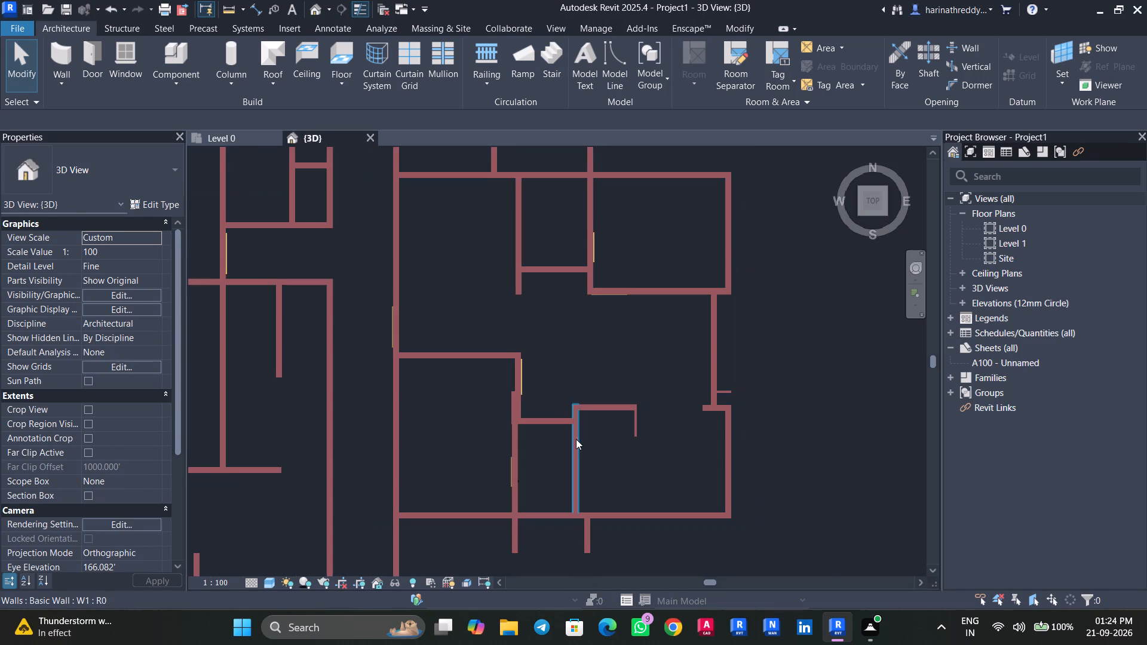
pyautogui.moveTo(576, 439); pyautogui.dragTo(570, 365, button='middle')
pyautogui.scroll(-1, 554, 408)
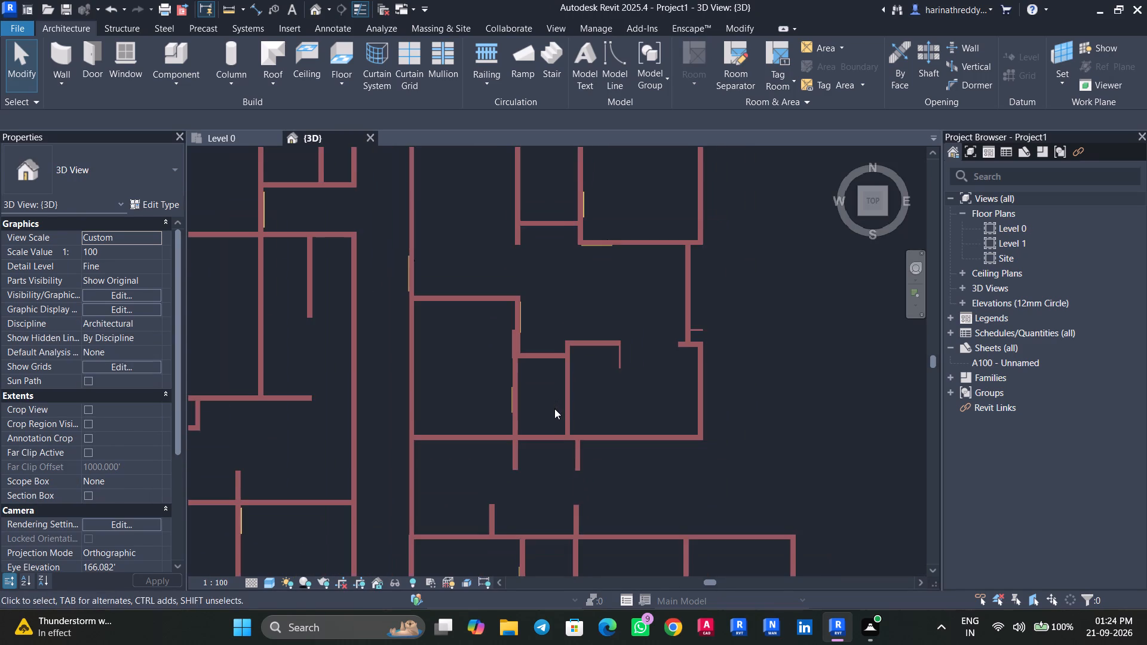
pyautogui.moveTo(554, 409); pyautogui.dragTo(599, 469, button='middle')
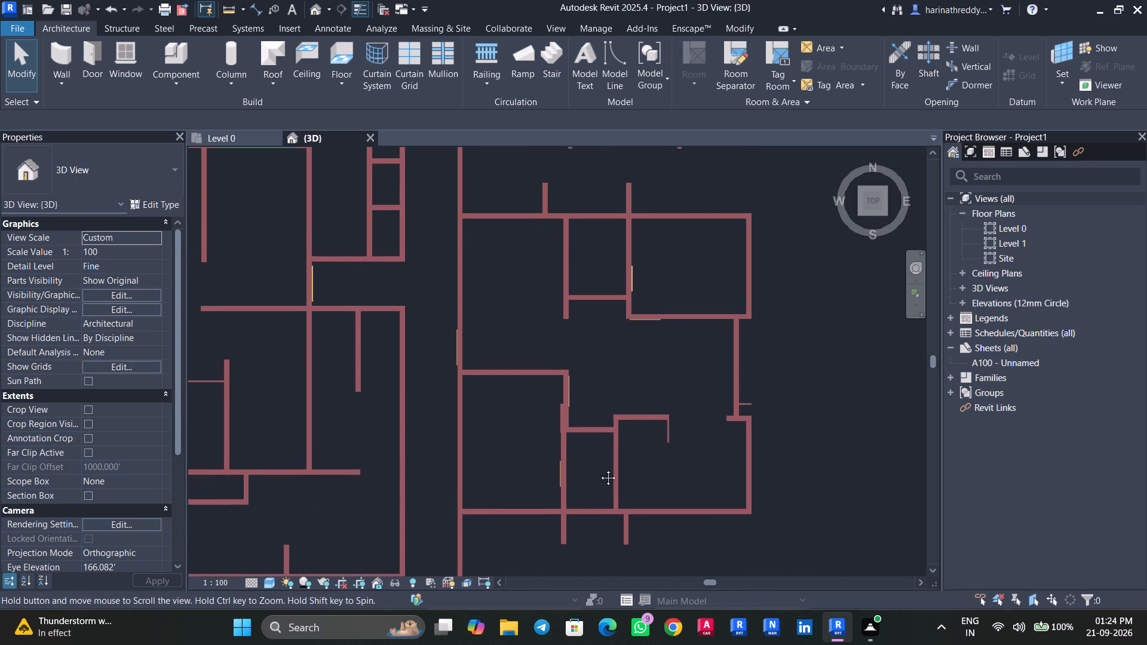
pyautogui.moveTo(599, 469); pyautogui.dragTo(601, 372, button='middle')
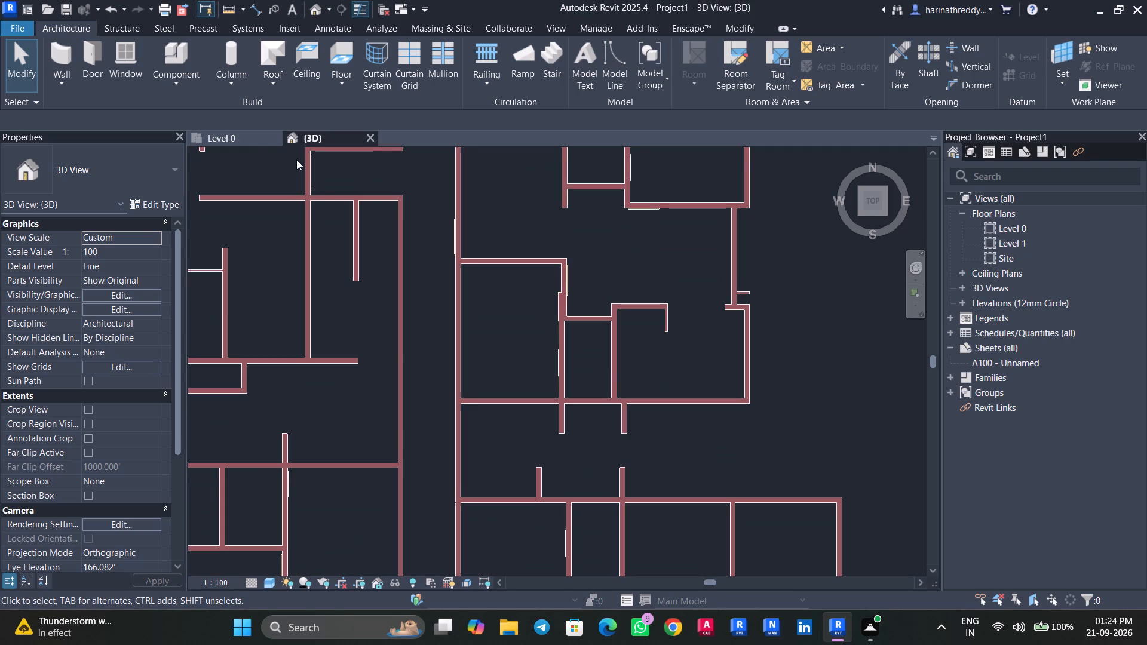
# On the Level 0 plan, examine the 2090sft flat 3 layout and the overall Tower A ground floor plan image.
pyautogui.click(250, 140)
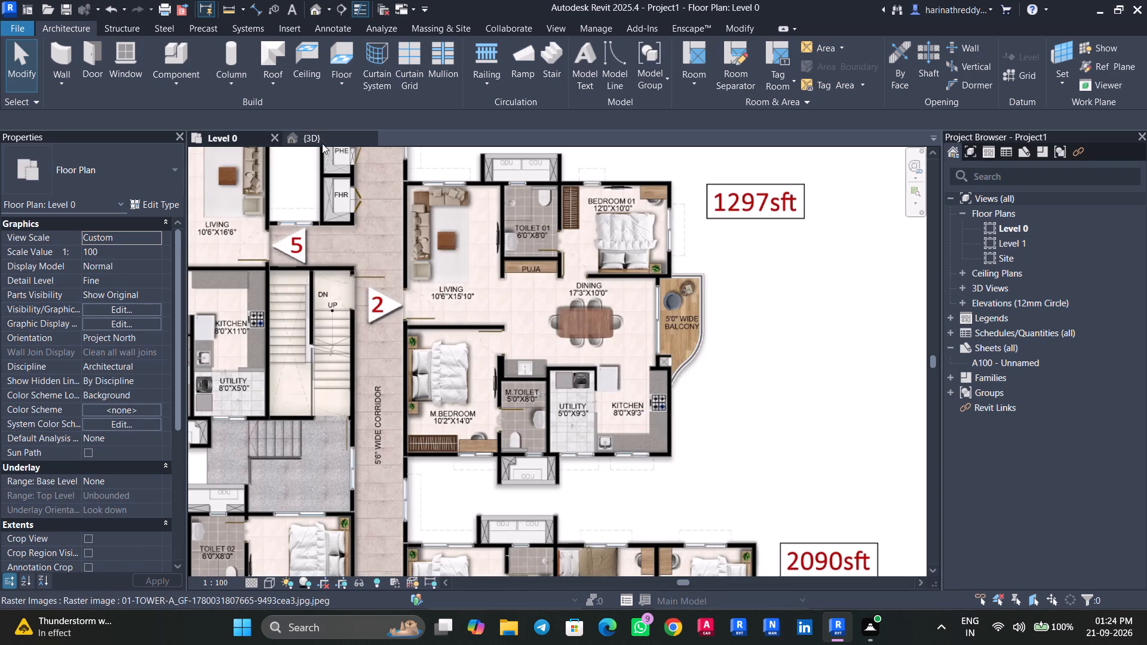
pyautogui.moveTo(419, 349); pyautogui.dragTo(468, 233, button='middle')
pyautogui.moveTo(560, 398); pyautogui.dragTo(413, 252, button='middle')
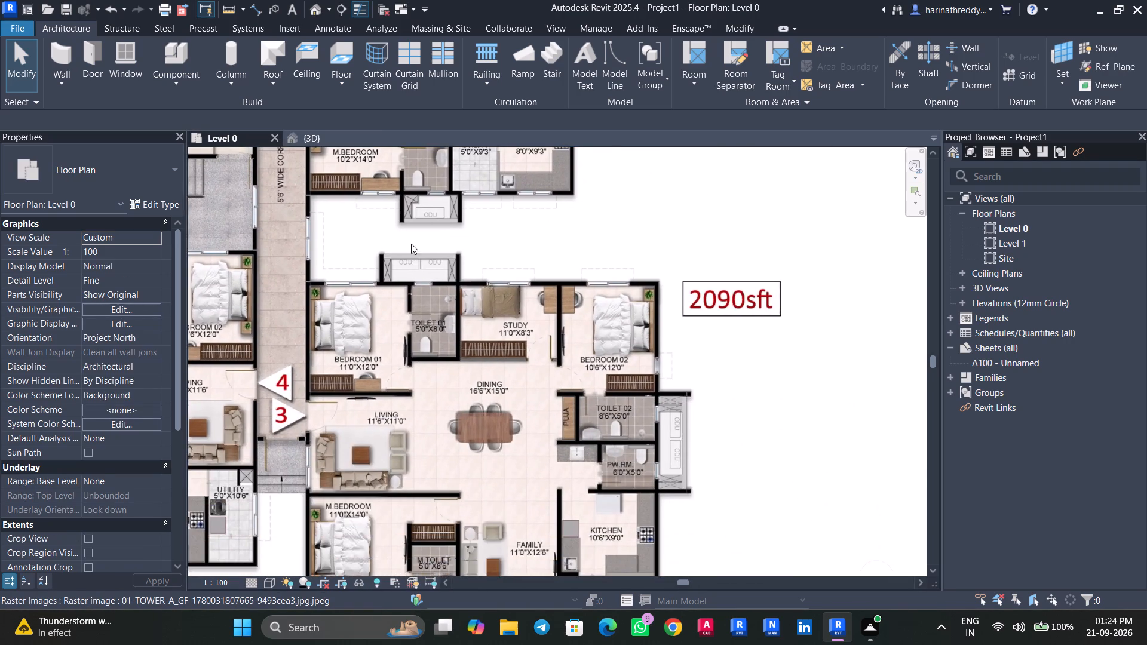
pyautogui.scroll(-3, 434, 306)
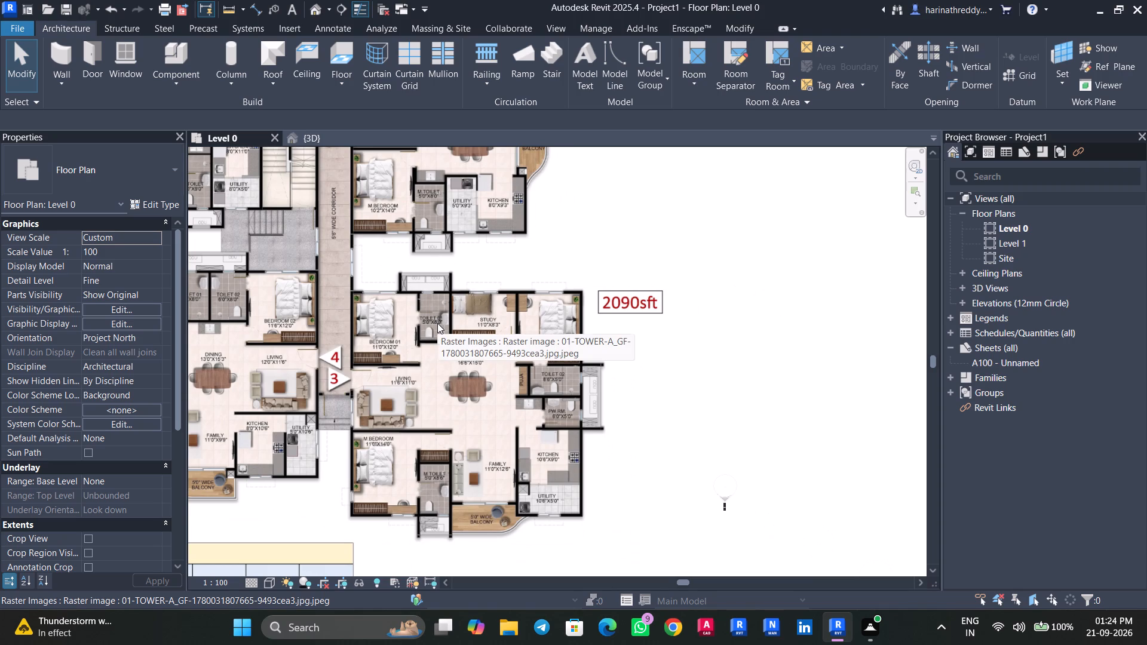
pyautogui.scroll(-6, 437, 328)
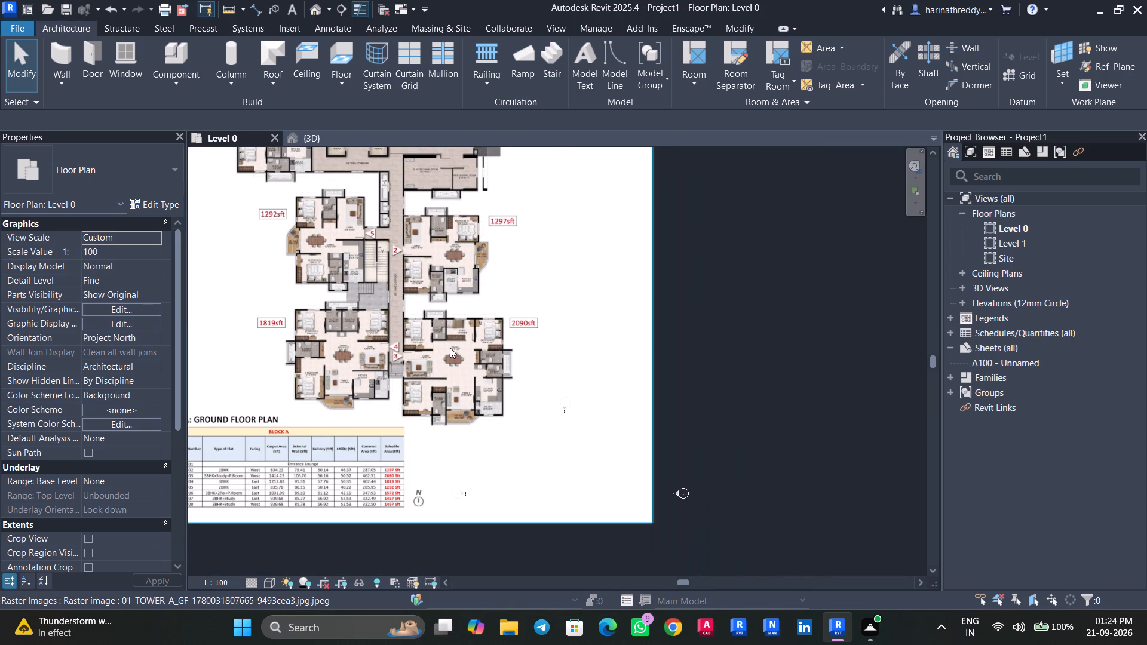
pyautogui.scroll(-6, 452, 351)
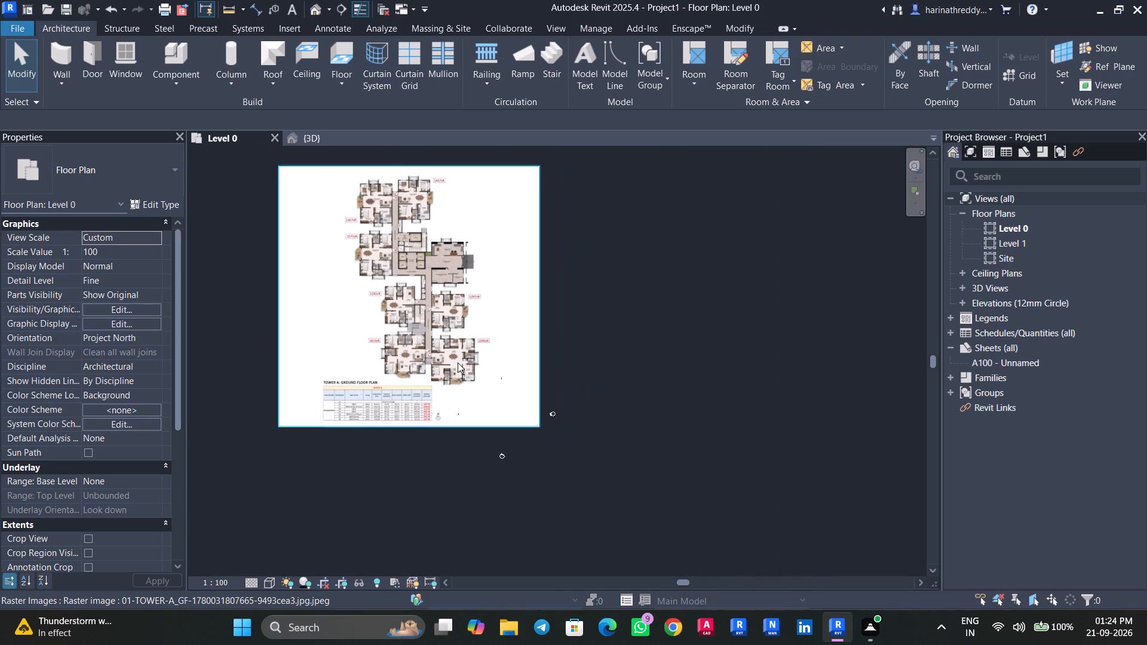
pyautogui.scroll(-1, 458, 363)
pyautogui.moveTo(459, 365); pyautogui.dragTo(476, 383, button='middle')
pyautogui.scroll(1, 476, 383)
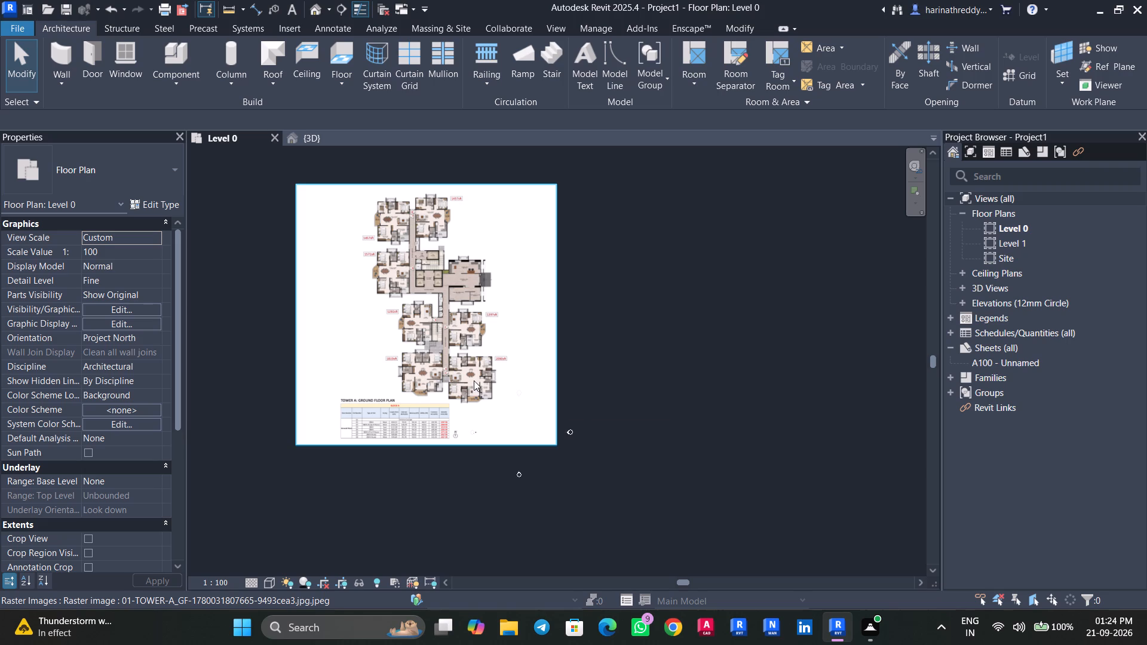
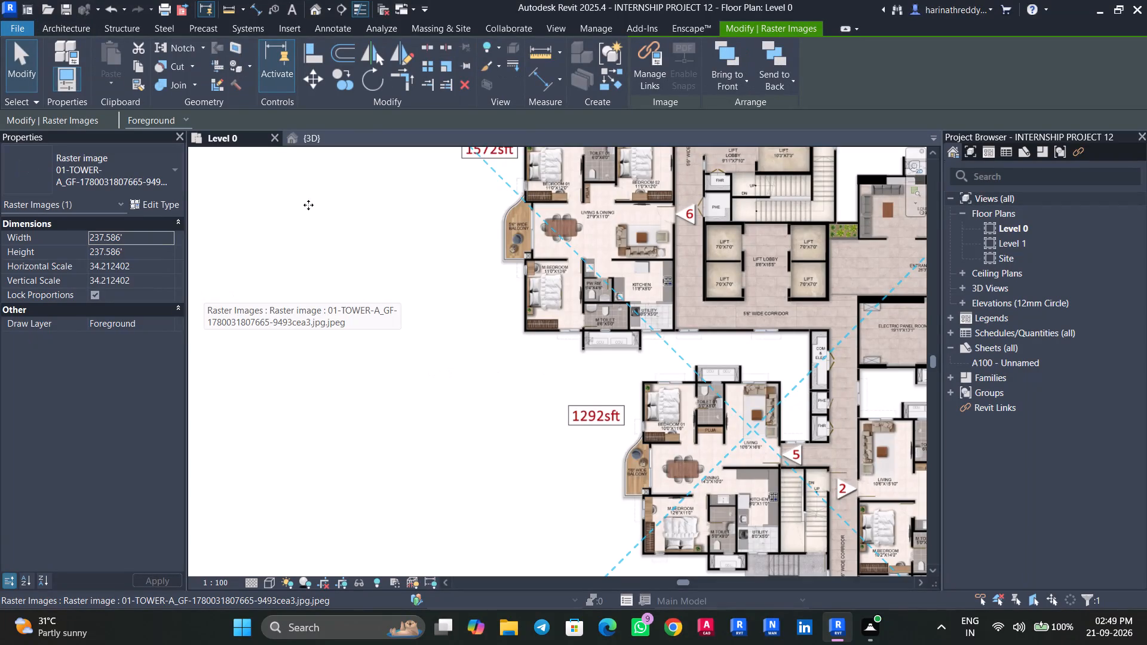
# Orbit around the whole 3D model and examine the walls and doors of the flats.
pyautogui.click(308, 142)
pyautogui.scroll(-13, 650, 343)
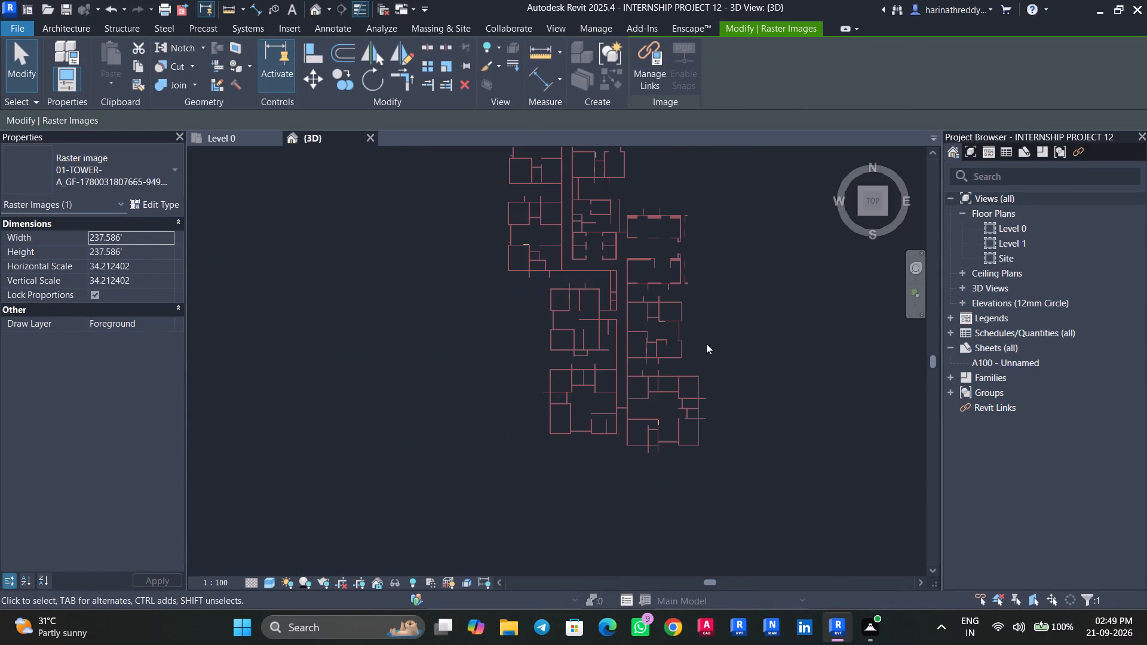
pyautogui.keyDown('shift'); pyautogui.moveTo(609, 470); pyautogui.dragTo(756, 201, button='middle'); pyautogui.keyUp('shift')
pyautogui.scroll(5, 612, 421)
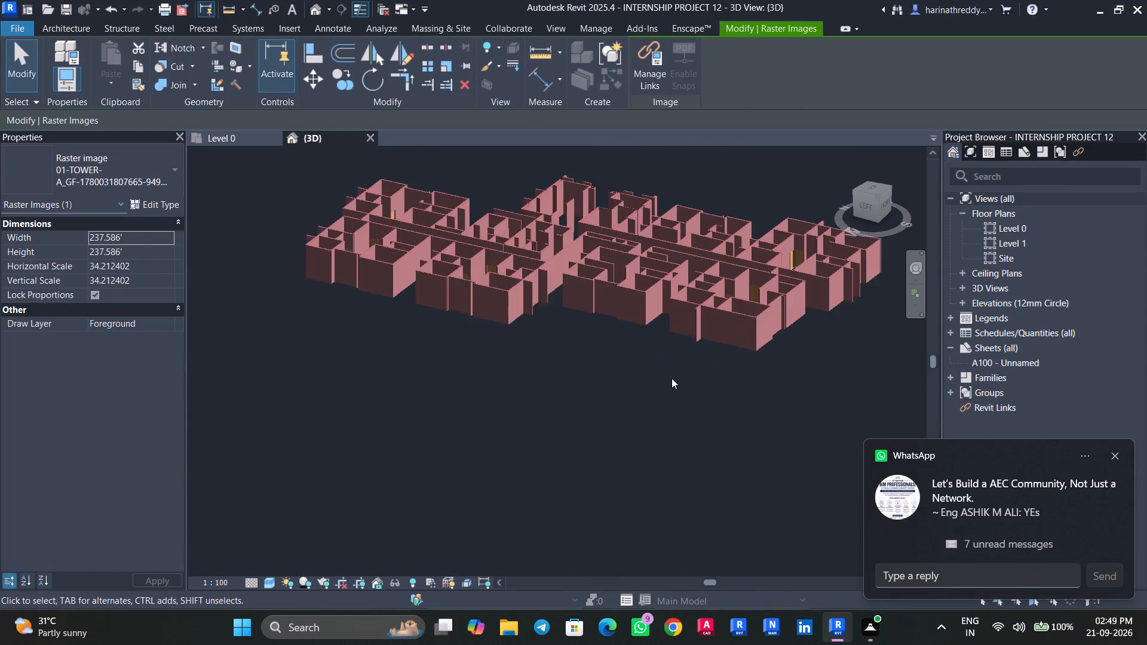
pyautogui.scroll(4, 671, 378)
pyautogui.moveTo(668, 373); pyautogui.dragTo(549, 548, button='middle')
pyautogui.click(1118, 456)
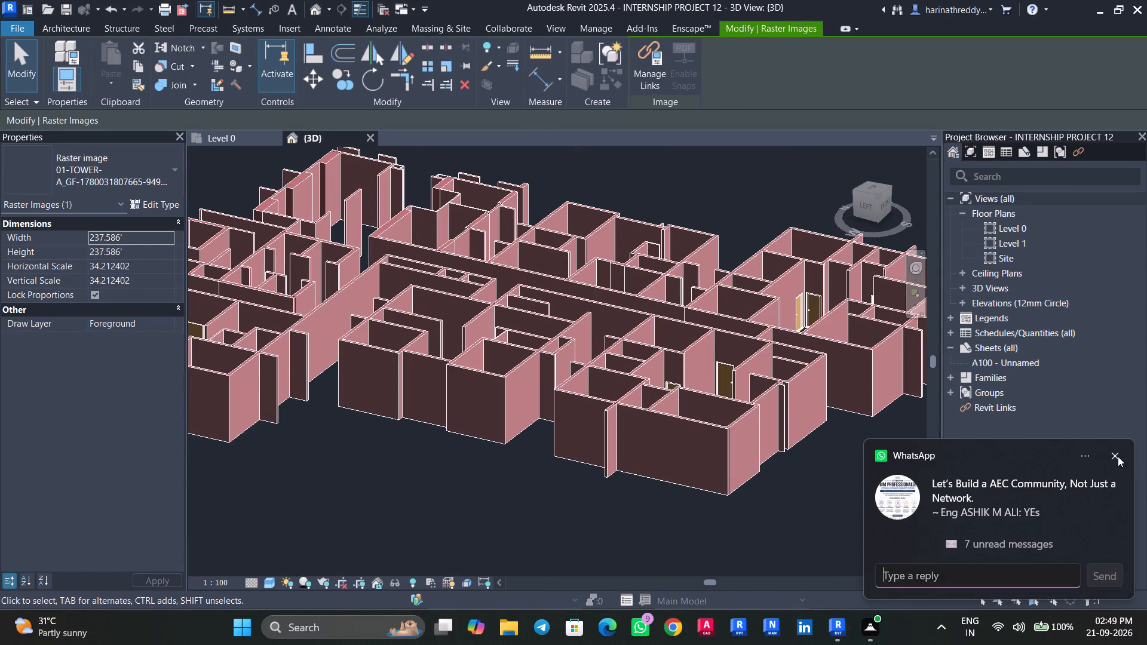
pyautogui.scroll(15, 769, 355)
pyautogui.scroll(-1, 627, 424)
pyautogui.scroll(1, 627, 424)
pyautogui.scroll(-12, 627, 424)
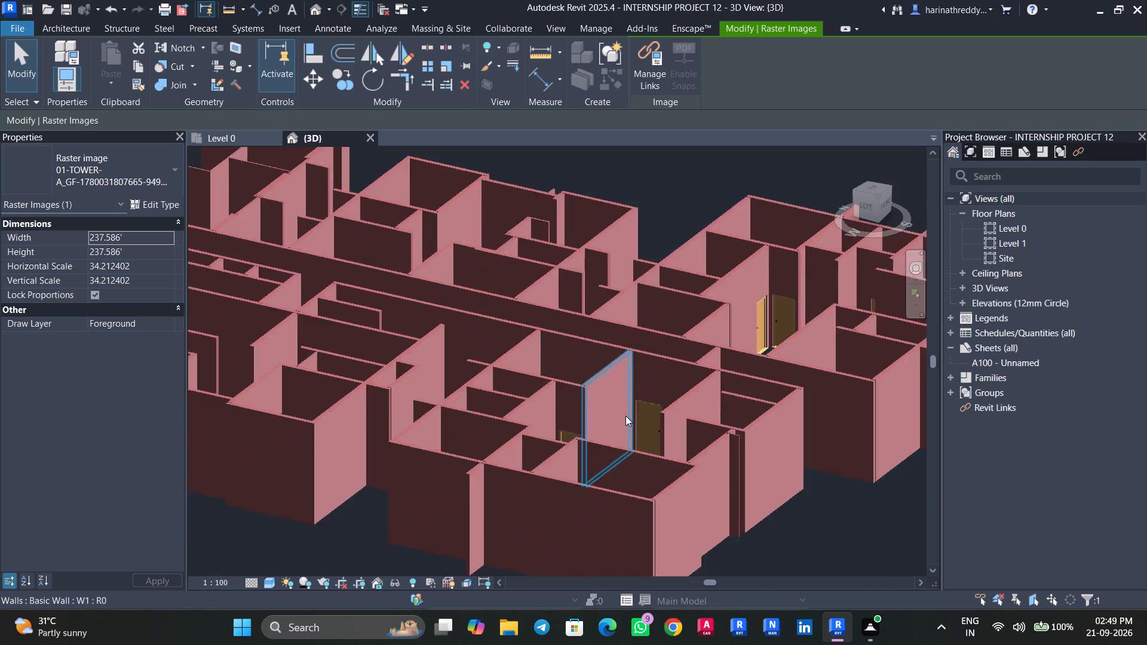
pyautogui.scroll(-10, 625, 416)
pyautogui.keyDown('shift'); pyautogui.moveTo(795, 450); pyautogui.dragTo(756, 443, button='middle'); pyautogui.keyUp('shift')
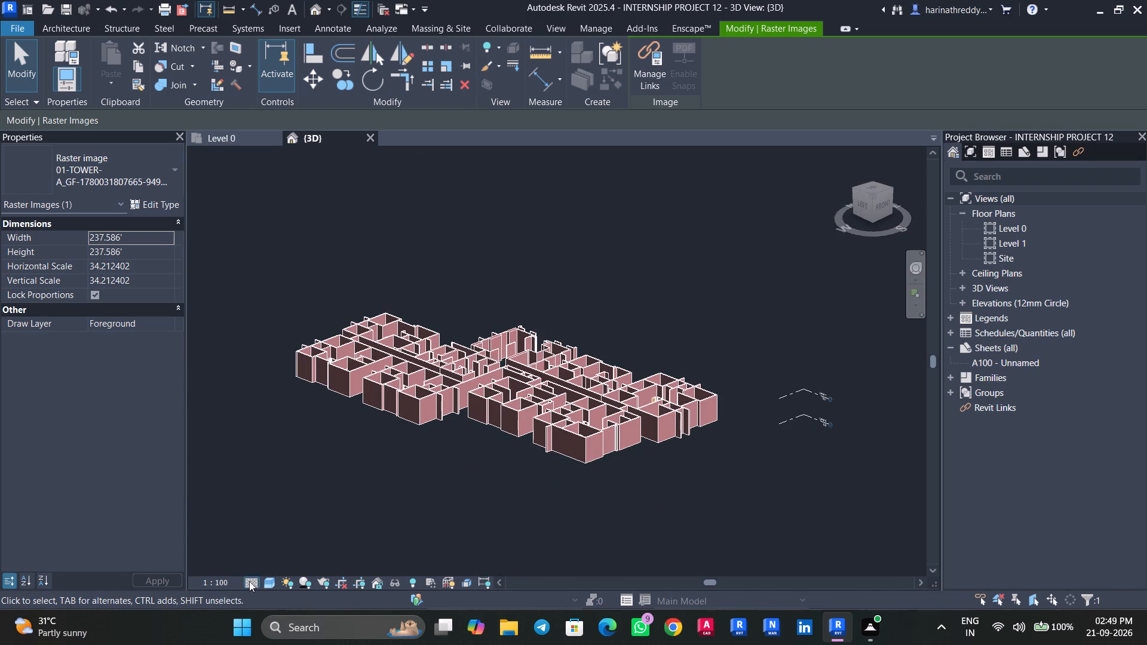
# Set the 3D view to Fine detail level with the Realistic visual style.
pyautogui.click(249, 581)
pyautogui.click(252, 565)
pyautogui.click(261, 585)
pyautogui.click(269, 577)
pyautogui.click(273, 570)
# Examine the textured brick walls and wooden doors of all flats in the 3D model from several sides.
pyautogui.scroll(6, 531, 432)
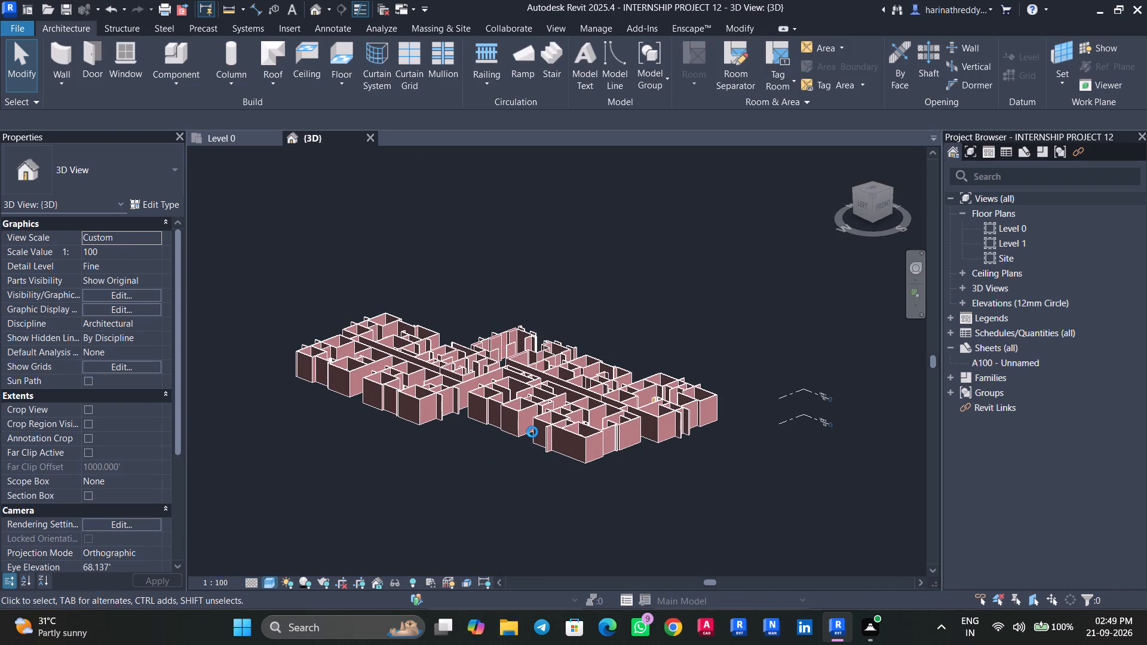
pyautogui.scroll(5, 479, 459)
pyautogui.keyDown('shift'); pyautogui.moveTo(473, 464); pyautogui.dragTo(440, 512, button='middle'); pyautogui.keyUp('shift')
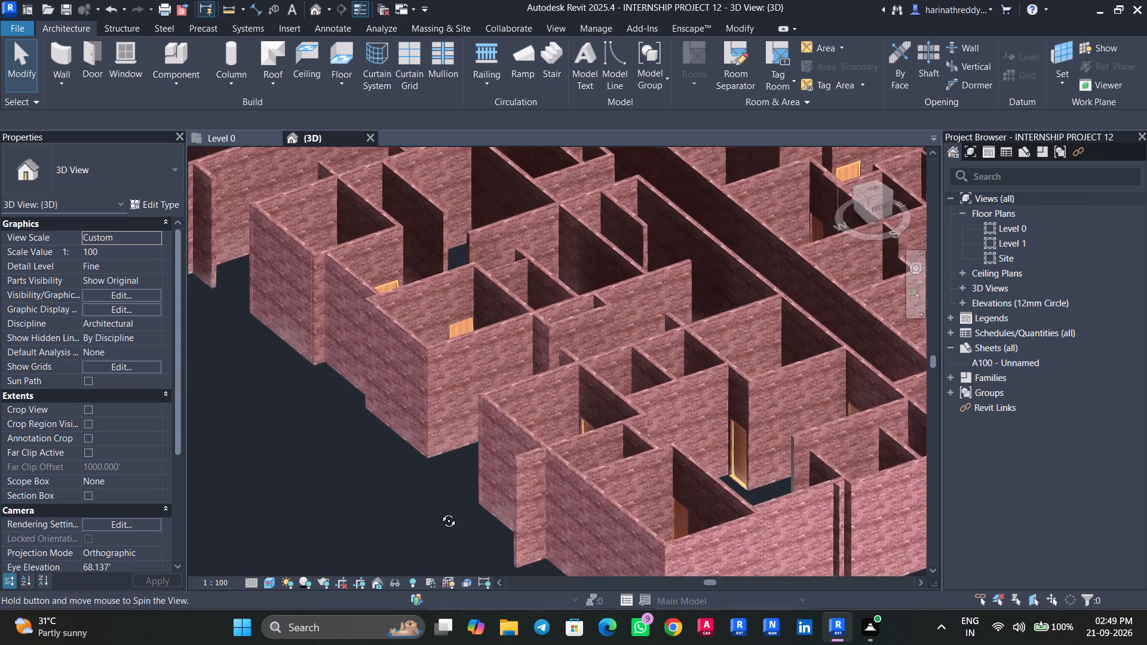
pyautogui.keyDown('shift'); pyautogui.moveTo(440, 512); pyautogui.dragTo(618, 548, button='middle'); pyautogui.keyUp('shift')
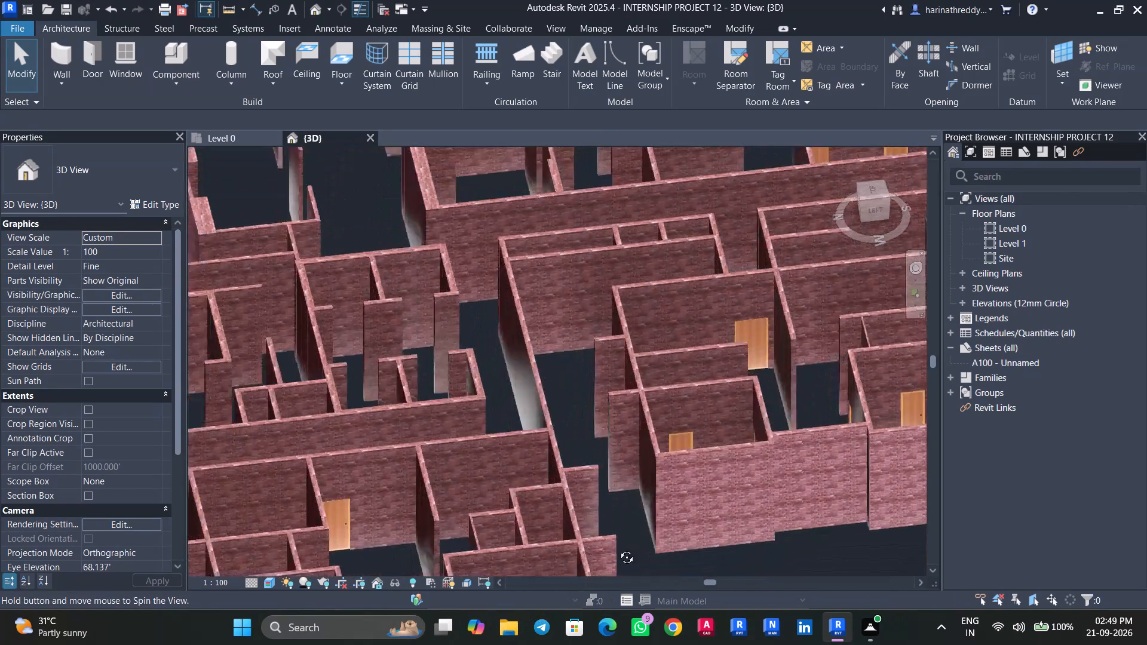
pyautogui.keyDown('shift'); pyautogui.moveTo(618, 548); pyautogui.dragTo(683, 575, button='middle'); pyautogui.keyUp('shift')
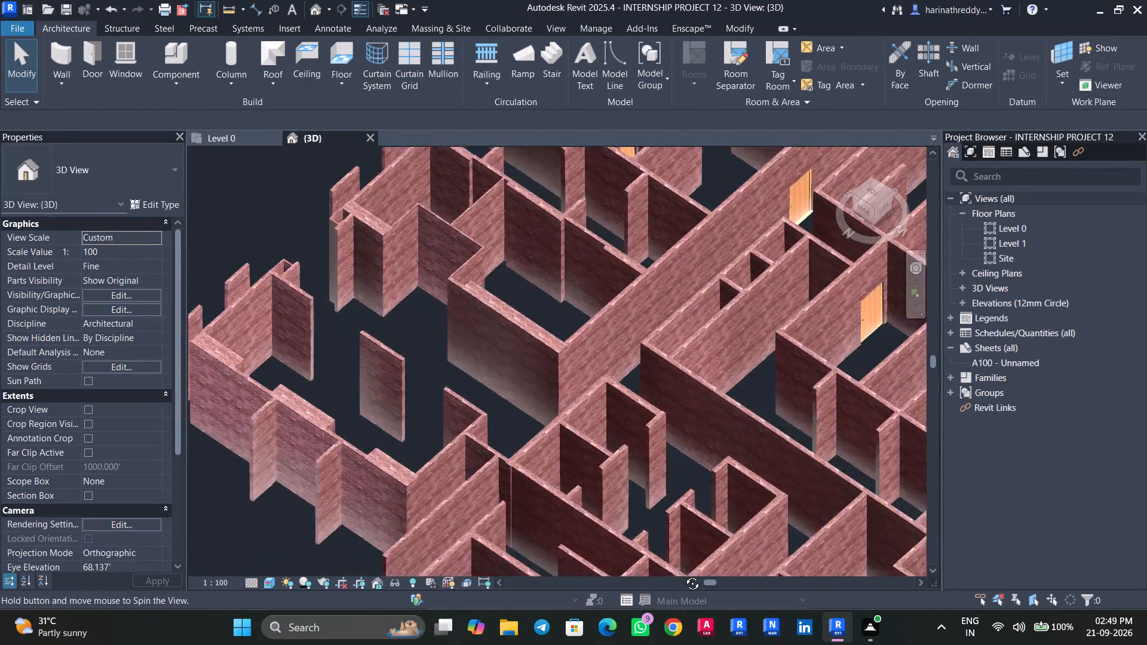
pyautogui.keyDown('shift'); pyautogui.moveTo(683, 575); pyautogui.dragTo(393, 516, button='middle'); pyautogui.keyUp('shift')
pyautogui.scroll(-7, 393, 507)
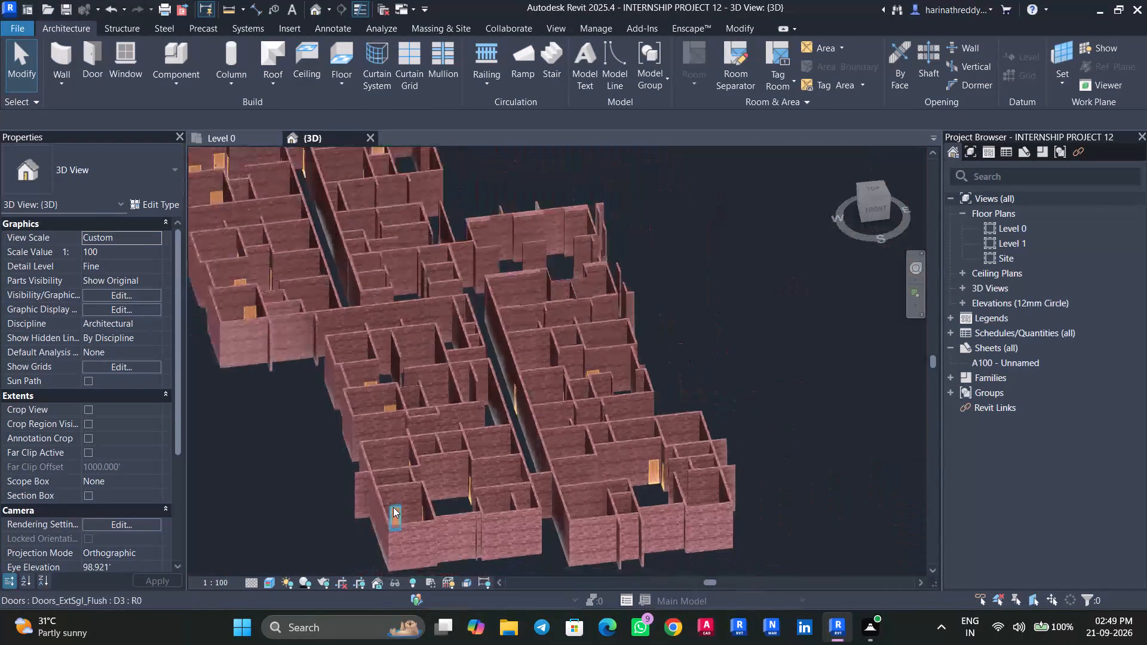
pyautogui.scroll(-4, 393, 507)
pyautogui.keyDown('shift'); pyautogui.moveTo(634, 509); pyautogui.dragTo(405, 558, button='middle'); pyautogui.keyUp('shift')
pyautogui.scroll(12, 720, 349)
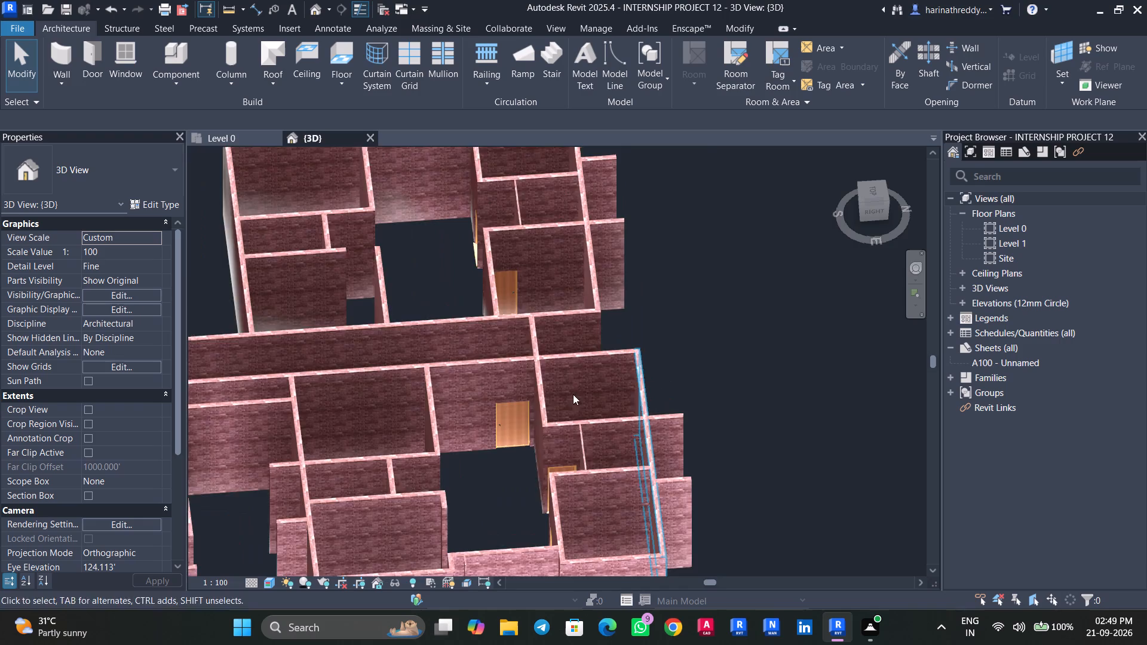
pyautogui.scroll(9, 573, 394)
pyautogui.click(455, 442)
pyautogui.scroll(-16, 455, 442)
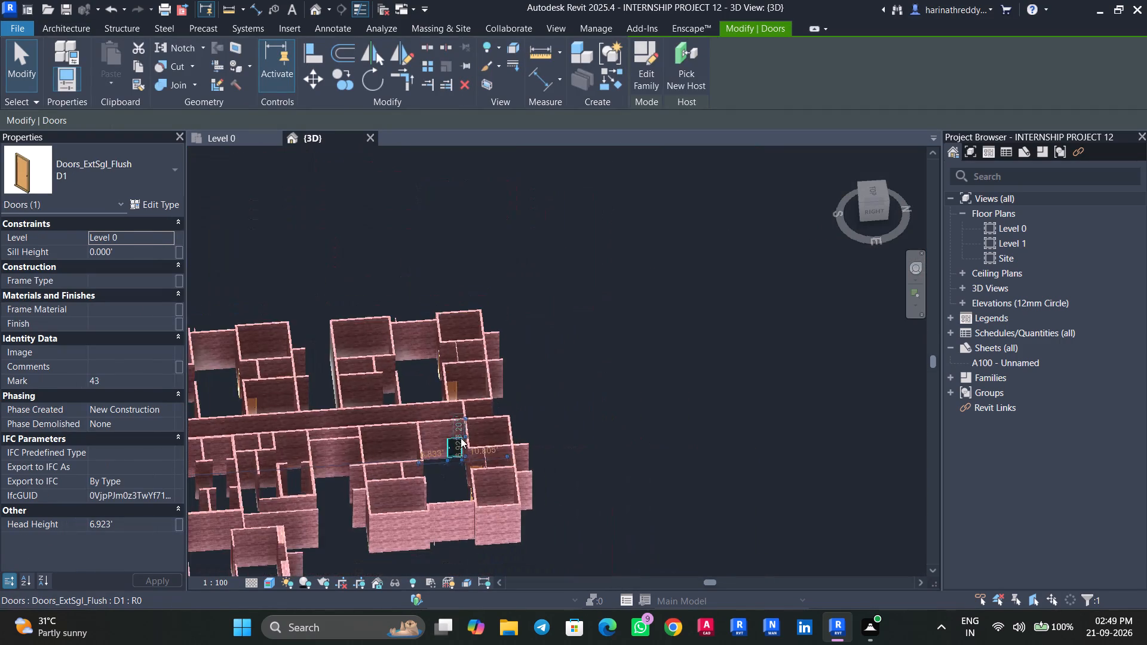
pyautogui.press('Escape')
pyautogui.press('Escape')
# In the Level 0 floor plan, set the Tower A raster image's draw layer to Background.
pyautogui.click(207, 139)
pyautogui.scroll(-3, 584, 387)
pyautogui.scroll(1, 584, 387)
pyautogui.scroll(-1, 584, 386)
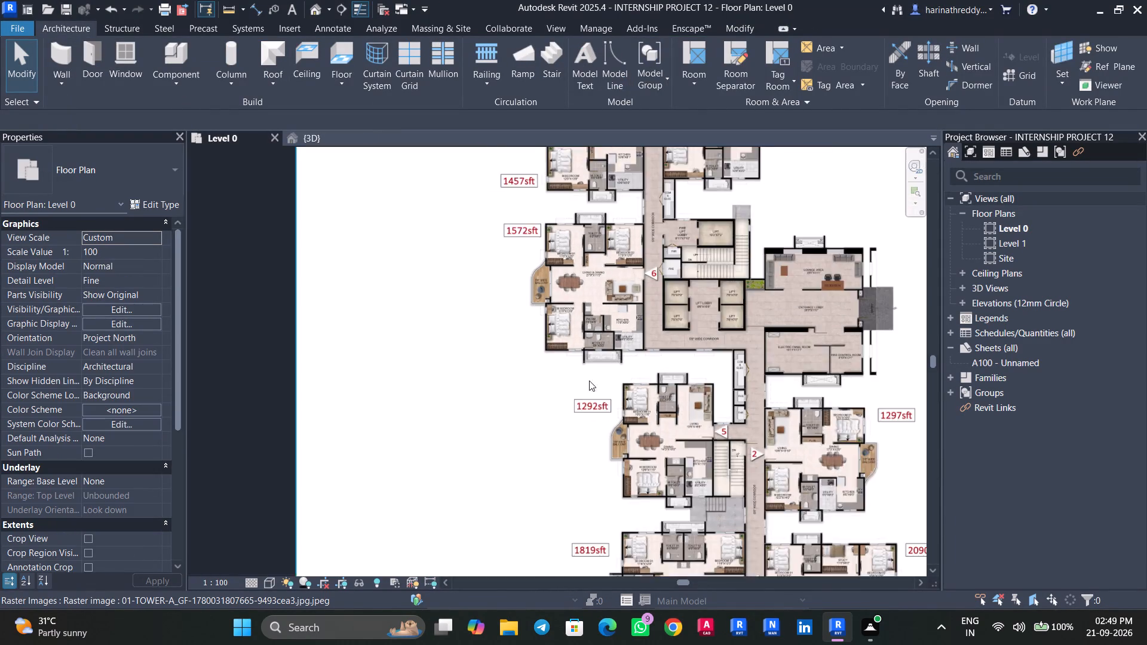
pyautogui.scroll(9, 602, 394)
pyautogui.moveTo(551, 403); pyautogui.dragTo(416, 547, button='middle')
pyautogui.scroll(-3, 467, 475)
pyautogui.click(327, 472)
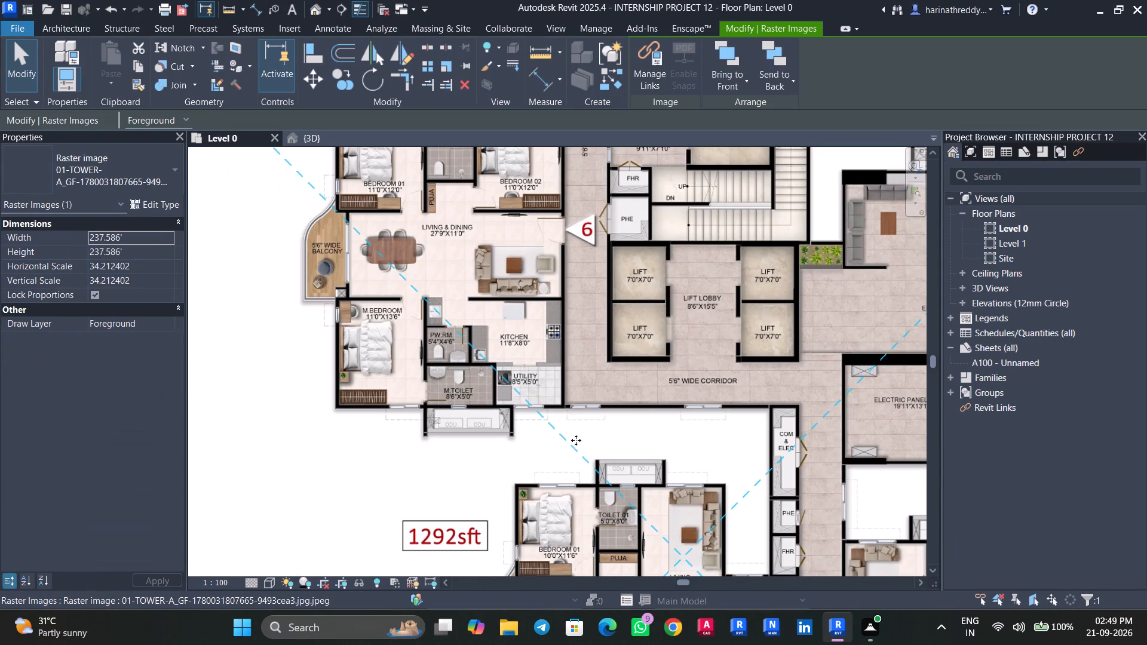
pyautogui.click(162, 326)
pyautogui.click(134, 337)
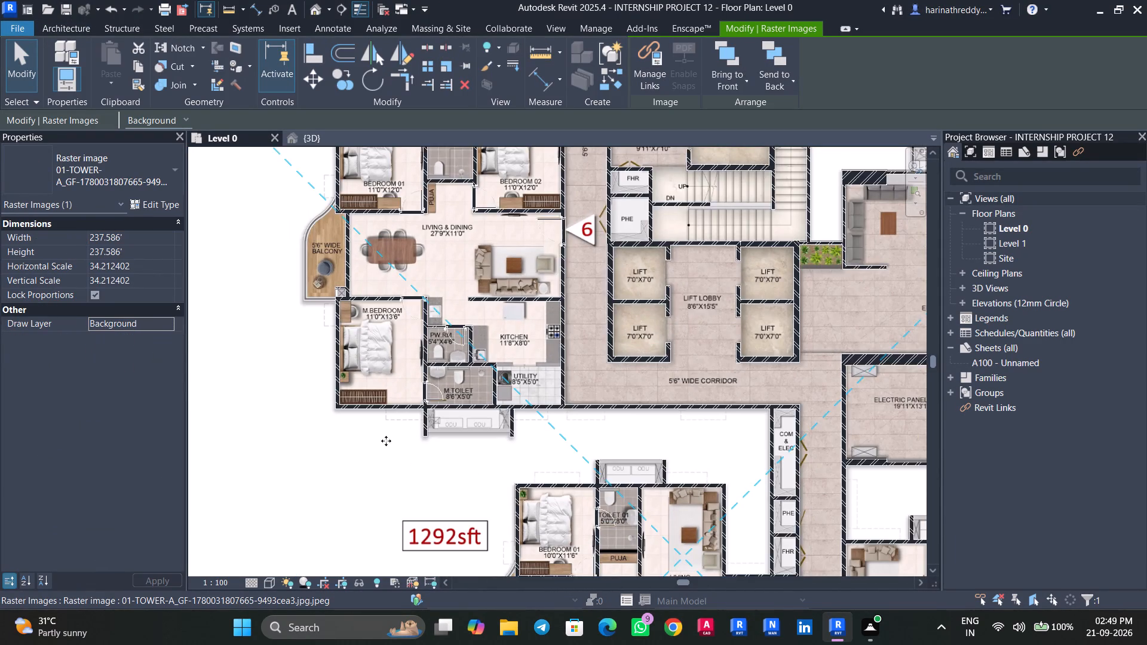
# Check the modelled walls and doors of flats 6 and 7 against the Level 0 plan image, including flat 7's ODU ledge.
pyautogui.scroll(-4, 353, 449)
pyautogui.scroll(11, 484, 357)
pyautogui.moveTo(380, 331); pyautogui.dragTo(404, 433, button='middle')
pyautogui.scroll(-4, 465, 363)
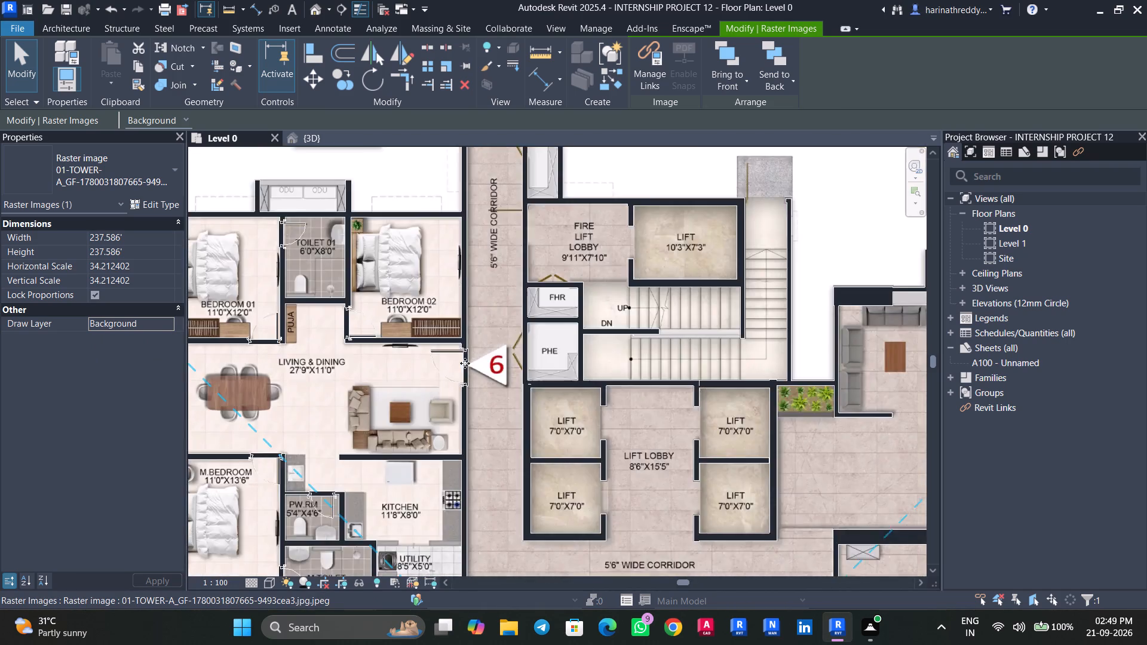
pyautogui.scroll(-4, 465, 363)
pyautogui.moveTo(428, 385); pyautogui.dragTo(484, 490, button='middle')
pyautogui.moveTo(455, 345); pyautogui.dragTo(489, 484, button='middle')
pyautogui.scroll(2, 428, 391)
pyautogui.scroll(-1, 428, 391)
pyautogui.scroll(7, 428, 391)
pyautogui.moveTo(394, 388); pyautogui.dragTo(393, 438, button='middle')
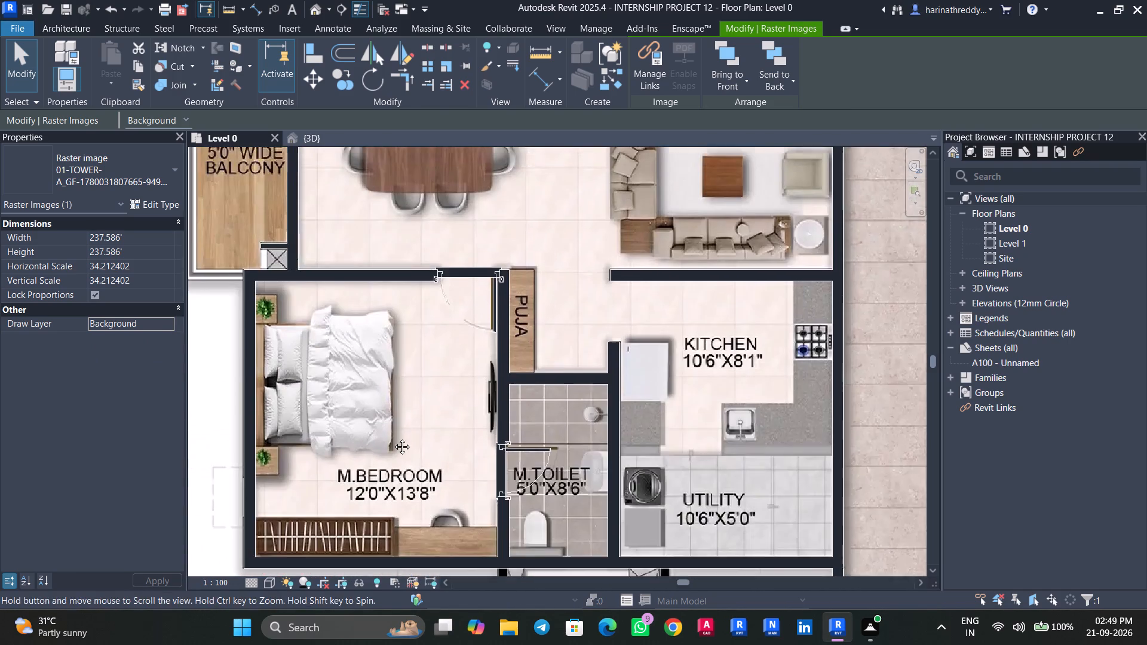
pyautogui.moveTo(393, 438); pyautogui.dragTo(381, 496, button='middle')
pyautogui.scroll(-6, 392, 416)
pyautogui.moveTo(404, 354); pyautogui.dragTo(404, 460, button='middle')
pyautogui.scroll(11, 362, 326)
pyautogui.scroll(-11, 480, 363)
pyautogui.scroll(4, 584, 376)
pyautogui.press('Escape')
pyautogui.click(491, 250)
pyautogui.scroll(4, 492, 257)
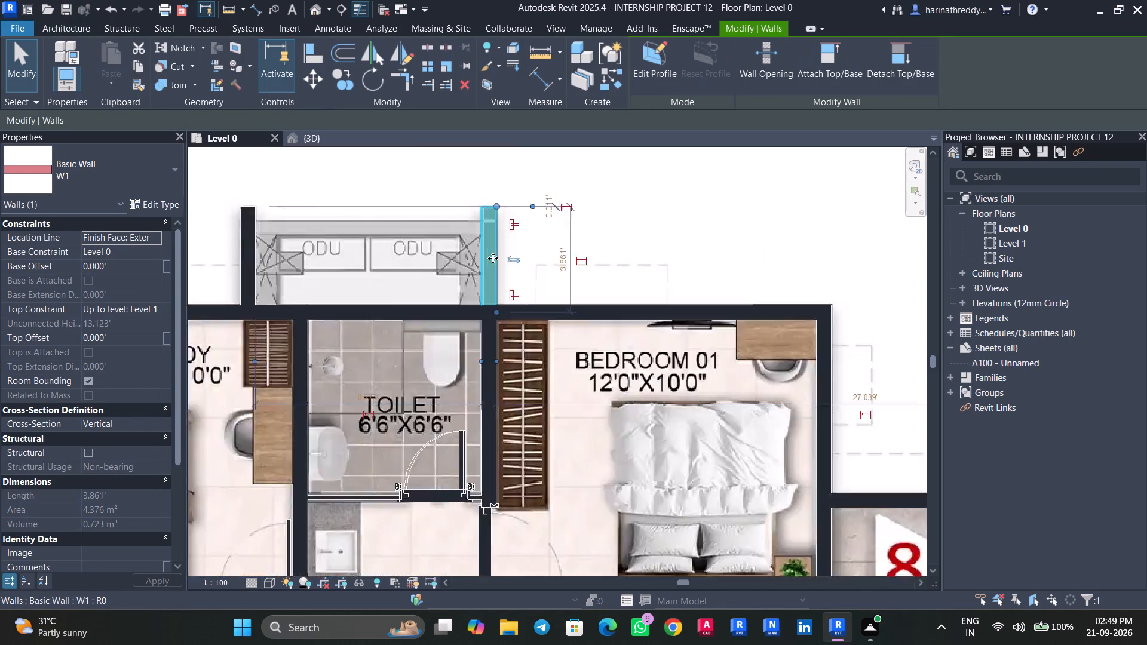
pyautogui.scroll(7, 493, 258)
pyautogui.scroll(-10, 538, 302)
pyautogui.press('Escape')
pyautogui.moveTo(601, 376); pyautogui.dragTo(594, 371, button='middle')
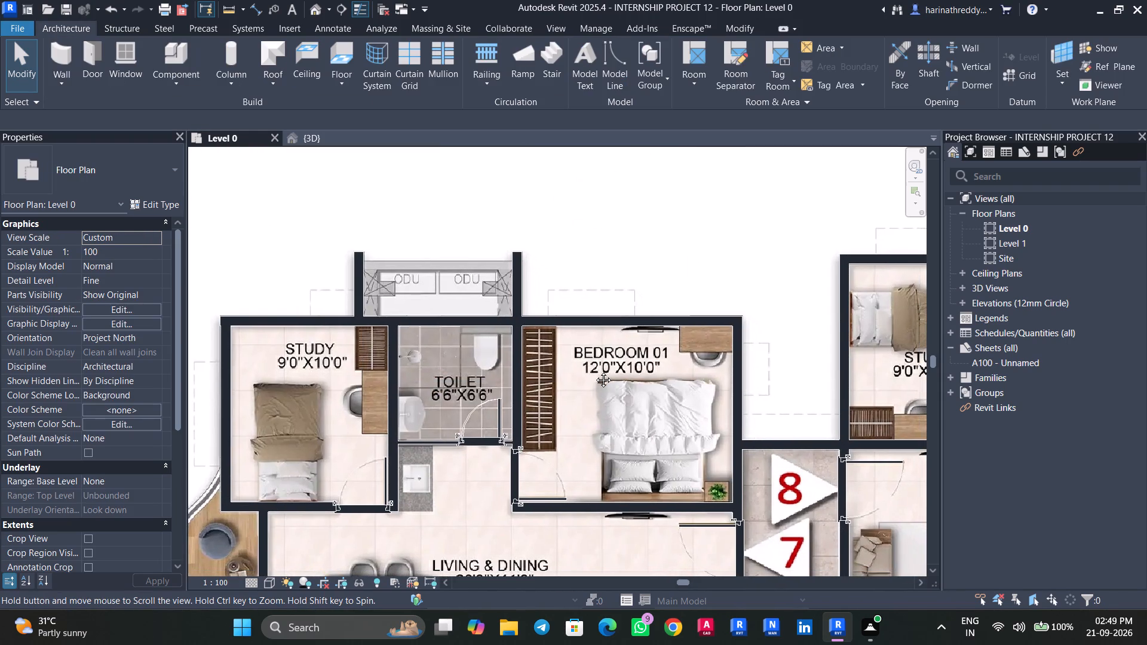
pyautogui.moveTo(594, 371); pyautogui.dragTo(381, 219, button='middle')
# Check the 1457sft flat 8's walls and doors against the Level 0 plan image, from the study down to the utility.
pyautogui.scroll(-8, 631, 300)
pyautogui.moveTo(714, 342); pyautogui.dragTo(511, 390, button='middle')
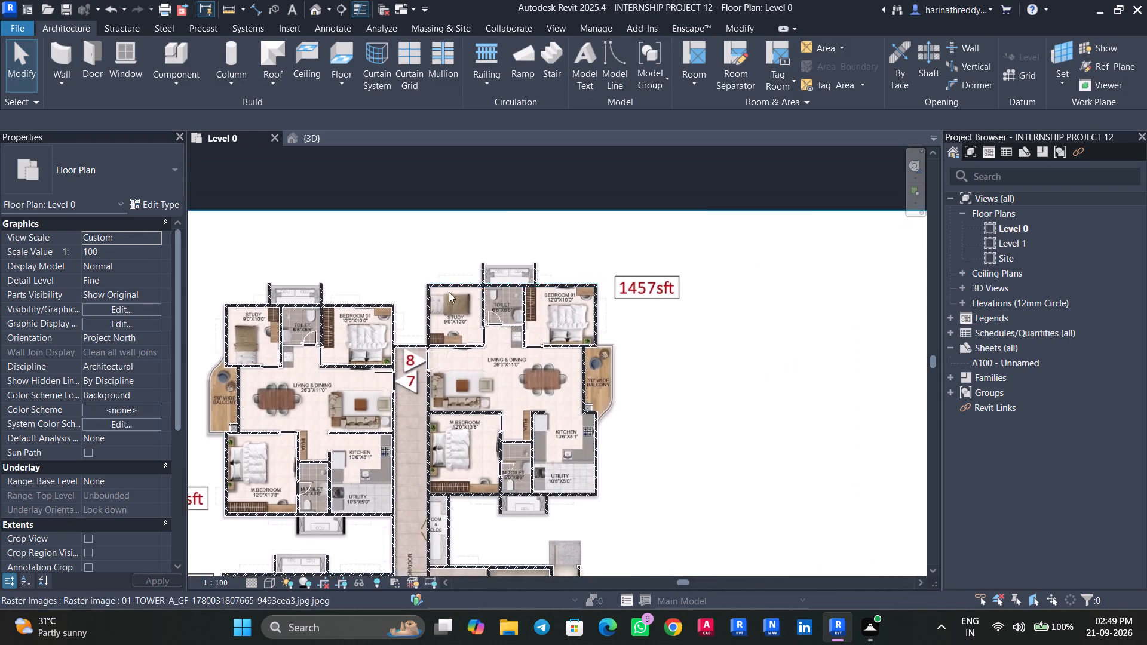
pyautogui.scroll(12, 436, 291)
pyautogui.scroll(-5, 692, 416)
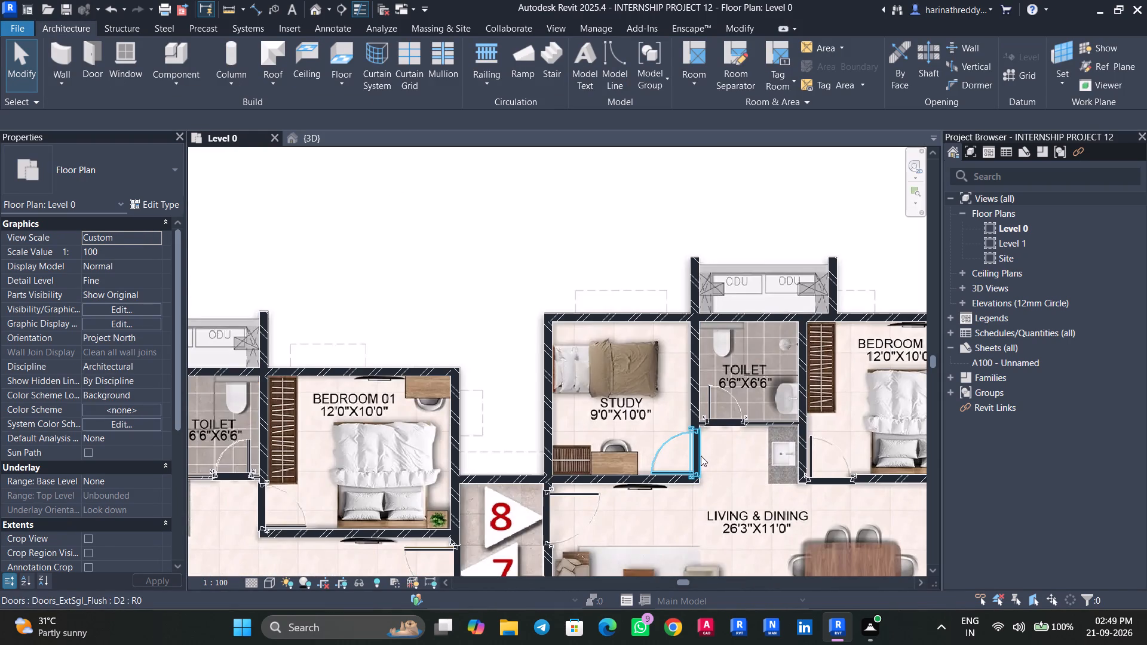
pyautogui.click(701, 456)
pyautogui.scroll(10, 716, 445)
pyautogui.moveTo(711, 441); pyautogui.dragTo(519, 475, button='middle')
pyautogui.press('Escape')
pyautogui.scroll(-7, 554, 404)
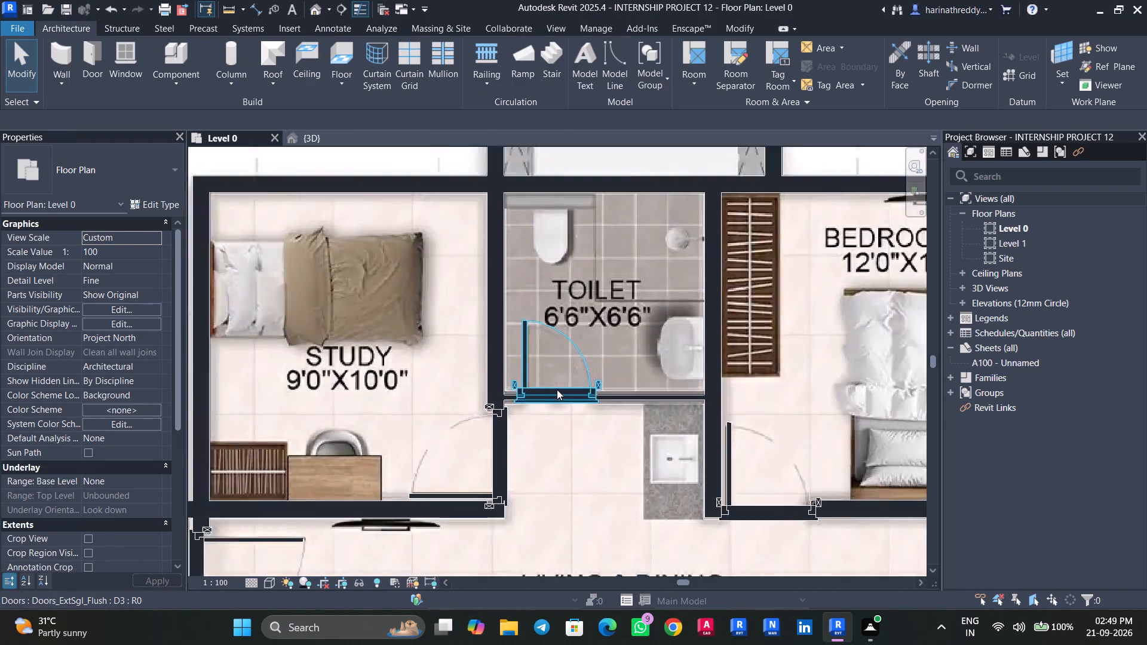
pyautogui.scroll(-2, 557, 389)
pyautogui.scroll(5, 574, 361)
pyautogui.moveTo(588, 361); pyautogui.dragTo(403, 287, button='middle')
pyautogui.scroll(-8, 596, 328)
pyautogui.moveTo(750, 398); pyautogui.dragTo(741, 367, button='middle')
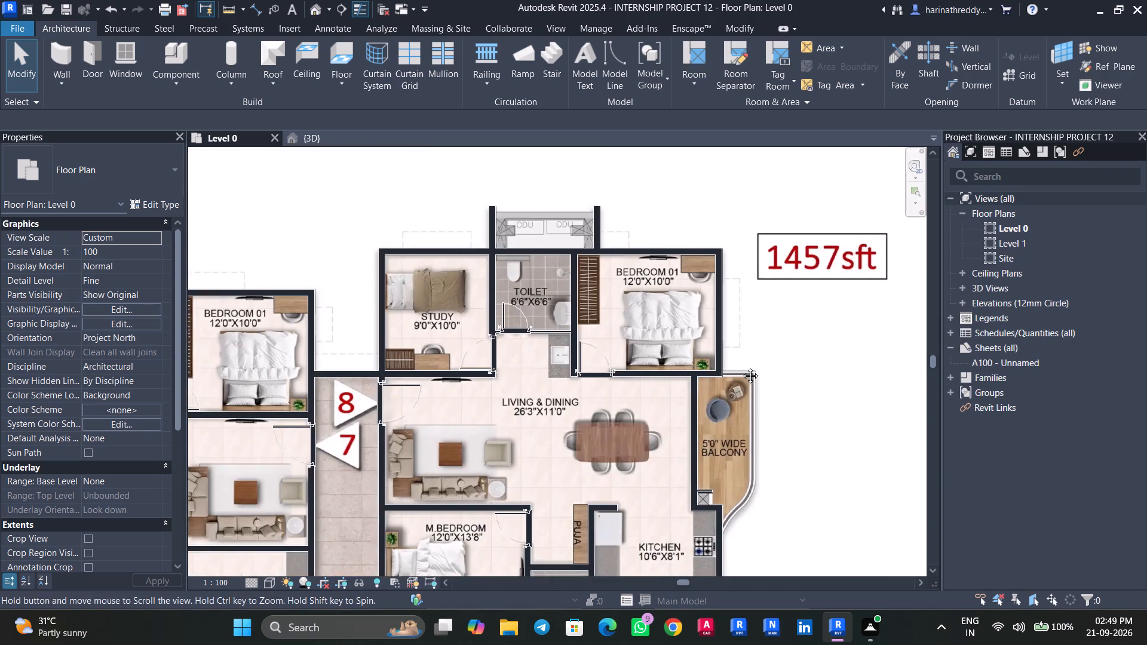
pyautogui.moveTo(741, 367); pyautogui.dragTo(740, 310, button='middle')
pyautogui.scroll(11, 740, 310)
pyautogui.scroll(-8, 732, 385)
pyautogui.moveTo(757, 422); pyautogui.dragTo(766, 257, button='middle')
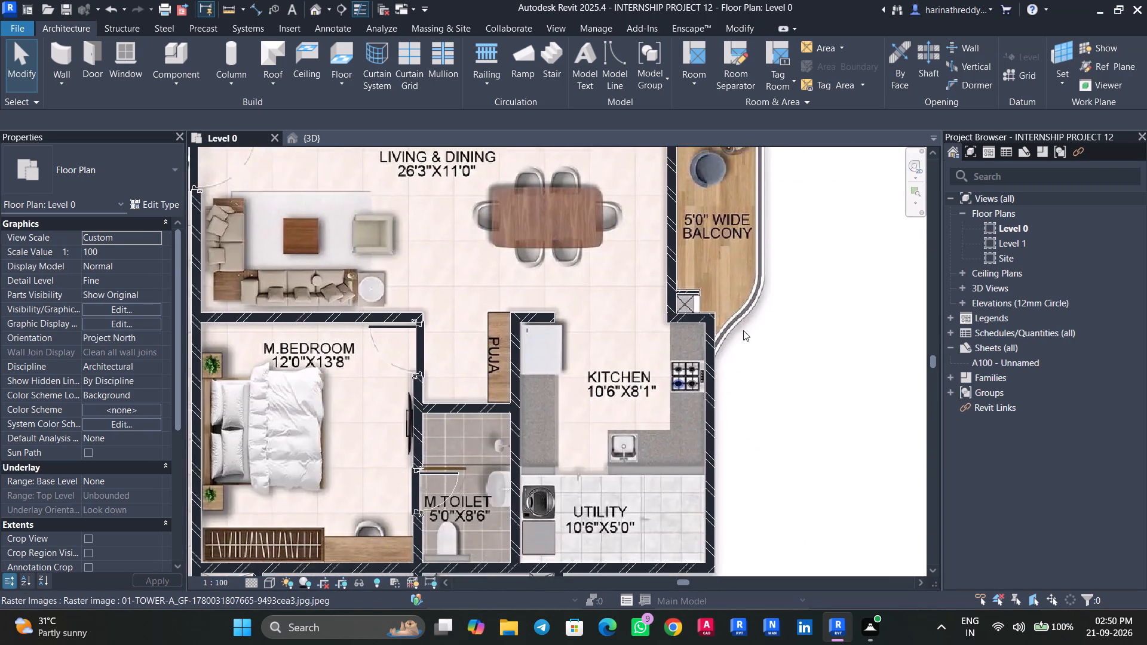
pyautogui.scroll(6, 743, 330)
pyautogui.scroll(-4, 743, 330)
pyautogui.scroll(1, 743, 330)
pyautogui.scroll(-9, 743, 330)
pyautogui.moveTo(746, 347); pyautogui.dragTo(746, 222, button='middle')
pyautogui.scroll(5, 683, 259)
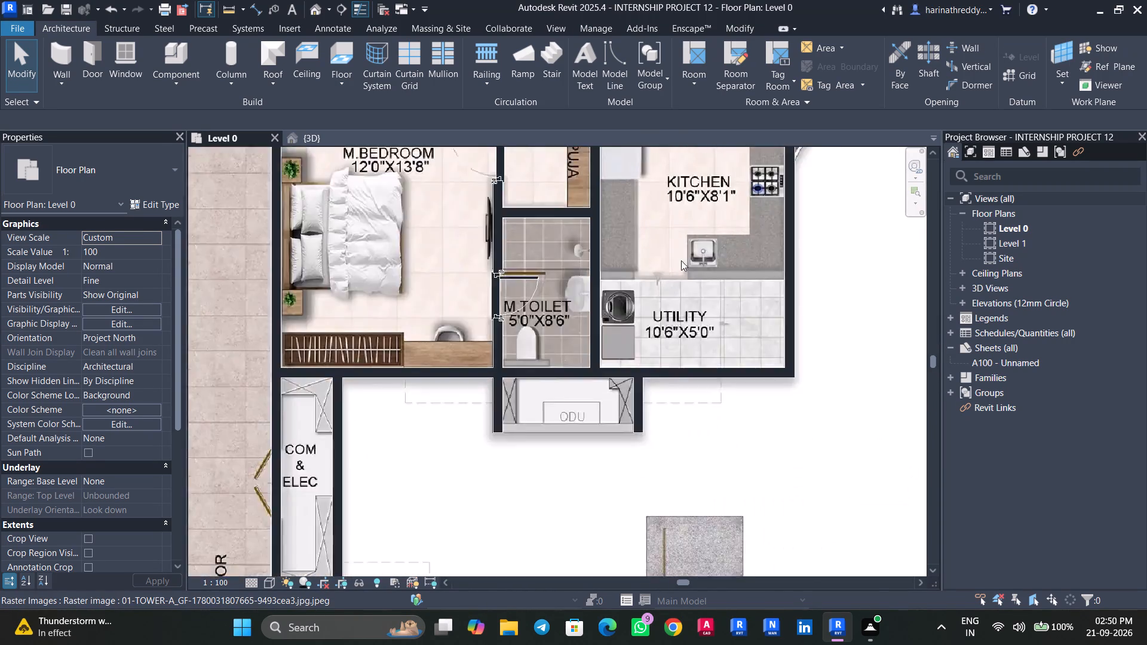
pyautogui.scroll(8, 681, 260)
pyautogui.scroll(-14, 649, 325)
# Examine the walls around the fire lift lobby, staircase, lifts and 5'6" wide corridor on Level 0, down to flat 5.
pyautogui.moveTo(649, 394); pyautogui.dragTo(687, 223, button='middle')
pyautogui.scroll(8, 629, 315)
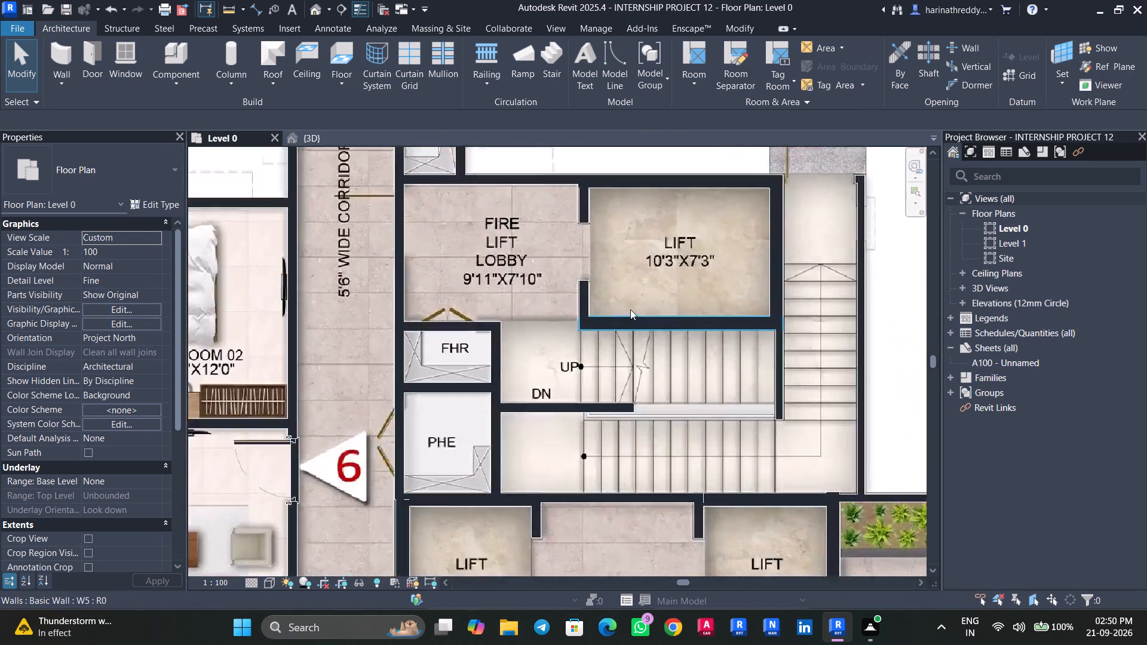
pyautogui.scroll(1, 630, 309)
pyautogui.scroll(-12, 609, 395)
pyautogui.moveTo(603, 425); pyautogui.dragTo(605, 257, button='middle')
pyautogui.scroll(11, 591, 295)
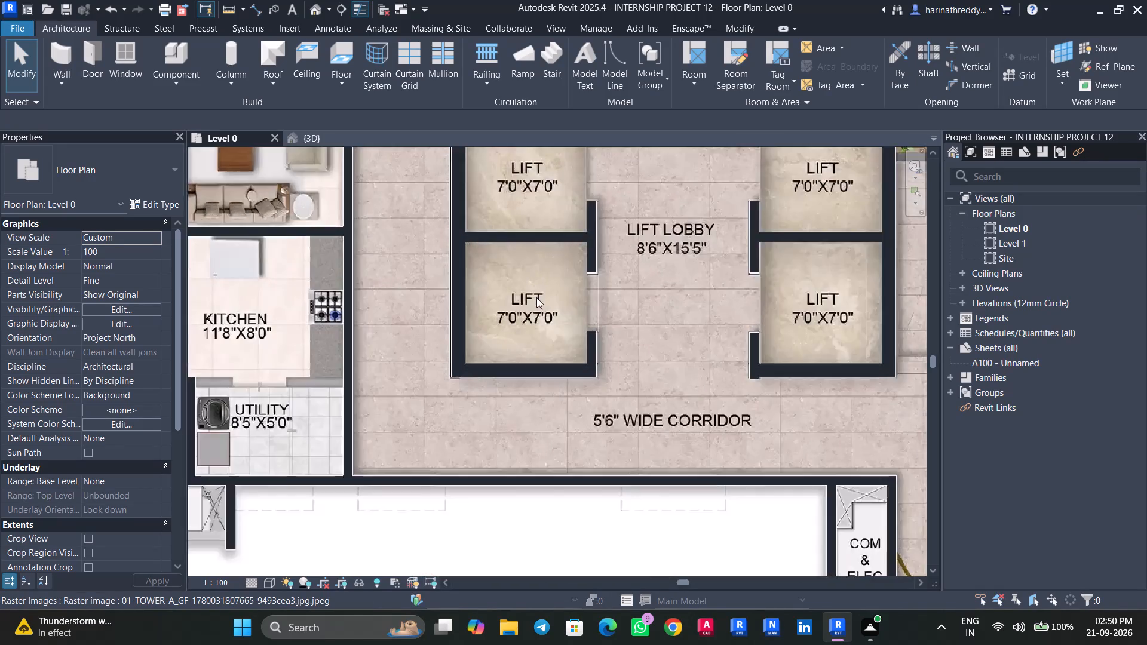
pyautogui.scroll(3, 536, 297)
pyautogui.scroll(-11, 536, 297)
pyautogui.scroll(1, 536, 297)
pyautogui.scroll(-3, 536, 297)
pyautogui.moveTo(539, 386); pyautogui.dragTo(560, 226, button='middle')
pyautogui.scroll(14, 515, 284)
pyautogui.scroll(-13, 483, 287)
pyautogui.scroll(10, 544, 276)
pyautogui.scroll(-6, 601, 260)
pyautogui.scroll(1, 601, 260)
pyautogui.scroll(-1, 601, 260)
pyautogui.scroll(1, 601, 260)
pyautogui.scroll(-5, 601, 260)
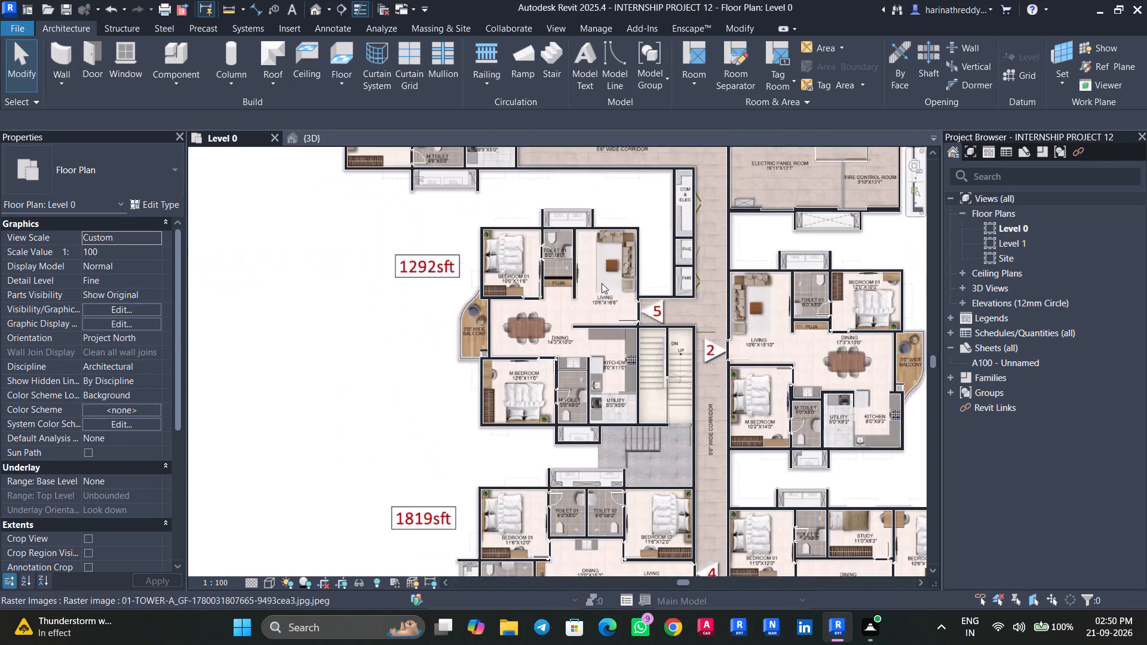
# Examine the 1819sft flat 4's bedroom, toilet and ODU ledge walls against the Level 0 plan image and the surrounding flats.
pyautogui.moveTo(592, 340); pyautogui.dragTo(594, 213, button='middle')
pyautogui.scroll(10, 596, 281)
pyautogui.scroll(-10, 657, 303)
pyautogui.scroll(7, 627, 355)
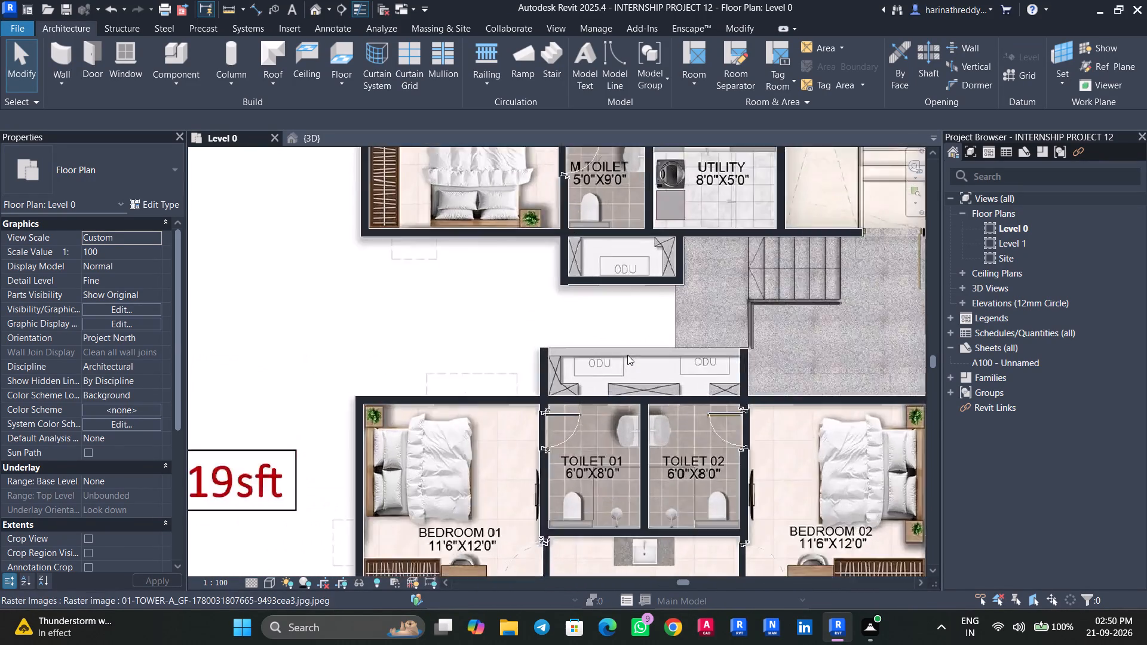
pyautogui.scroll(2, 627, 355)
pyautogui.moveTo(621, 349); pyautogui.dragTo(485, 297, button='middle')
pyautogui.scroll(-4, 483, 294)
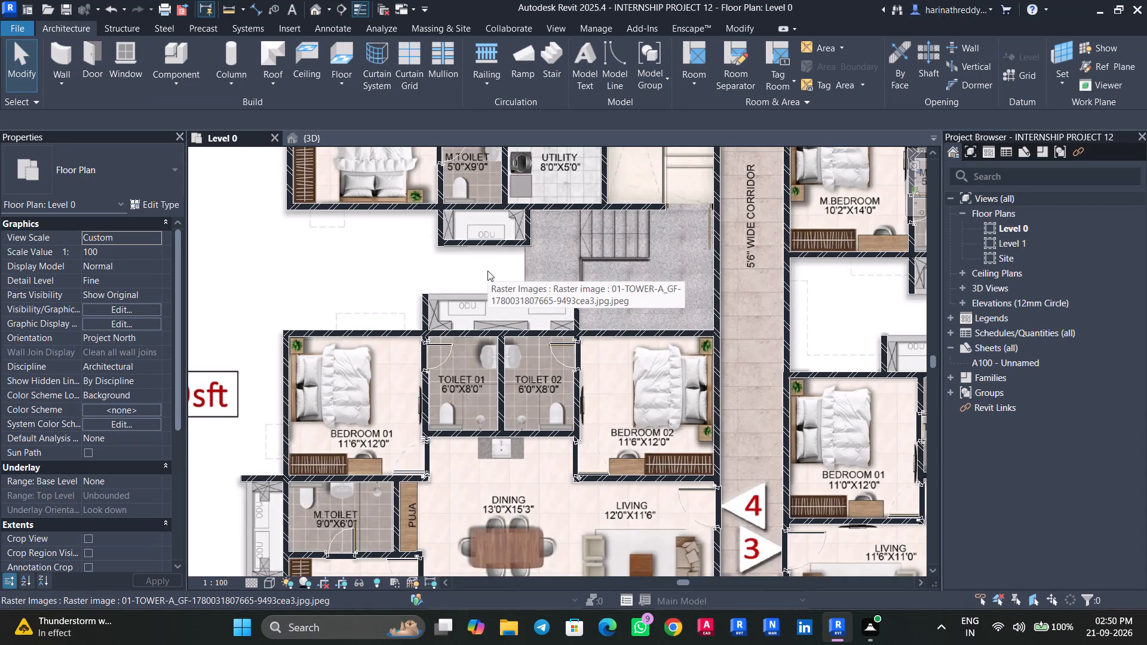
pyautogui.scroll(-4, 487, 271)
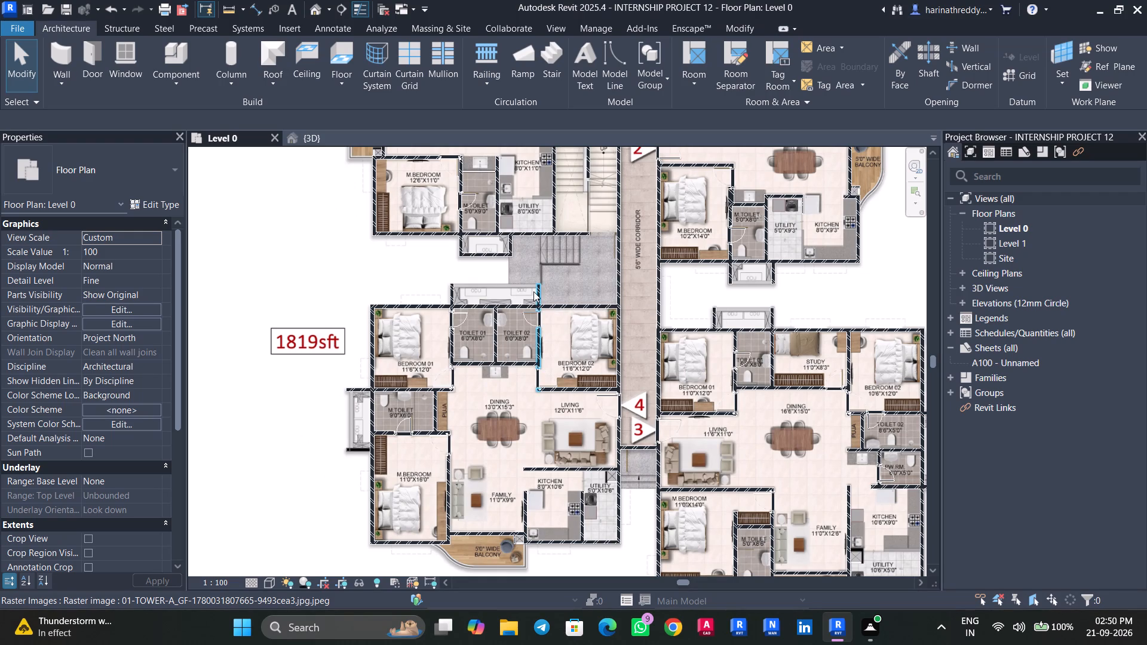
pyautogui.scroll(10, 533, 290)
pyautogui.scroll(-1, 533, 290)
pyautogui.scroll(1, 533, 290)
pyautogui.scroll(-5, 533, 290)
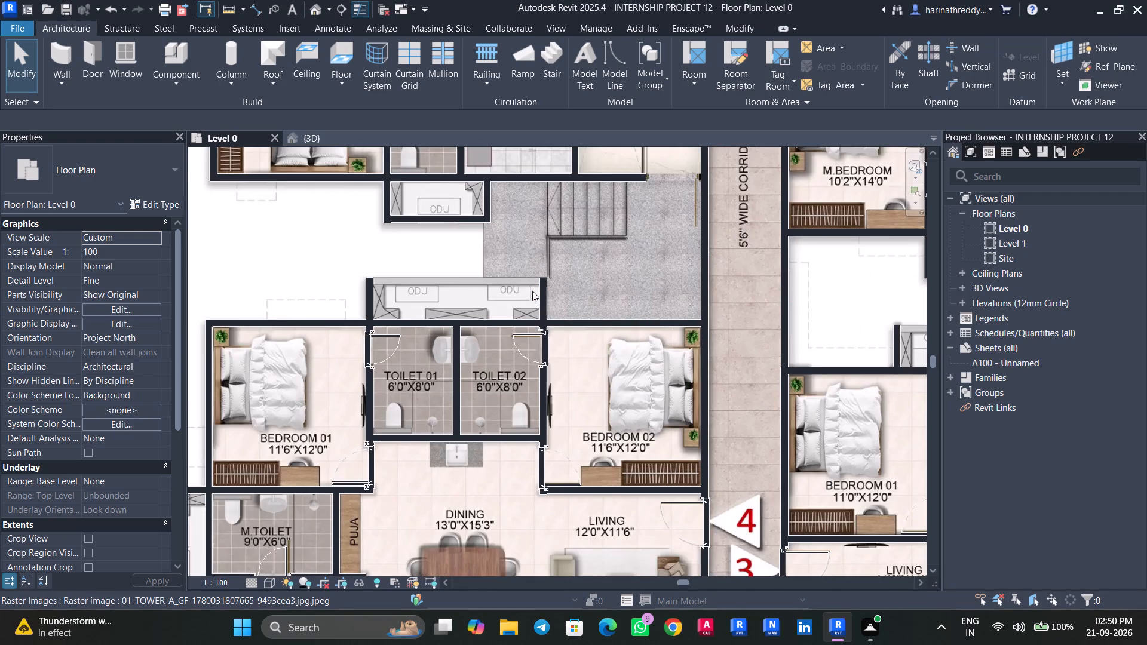
pyautogui.scroll(-4, 532, 291)
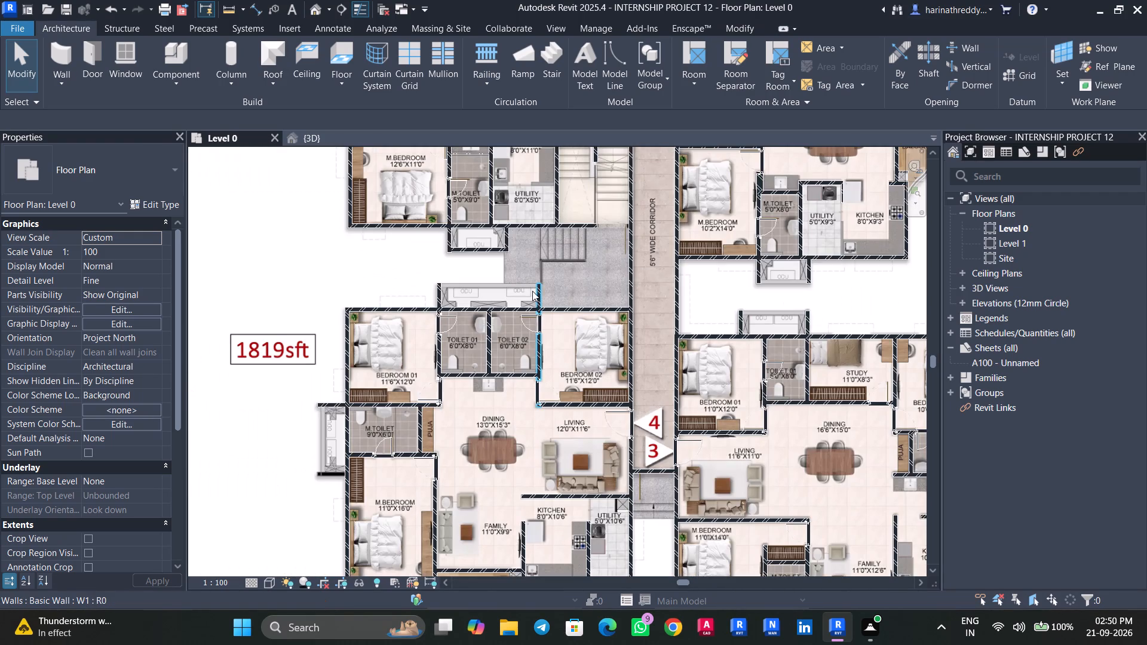
pyautogui.scroll(5, 532, 291)
pyautogui.scroll(-4, 532, 291)
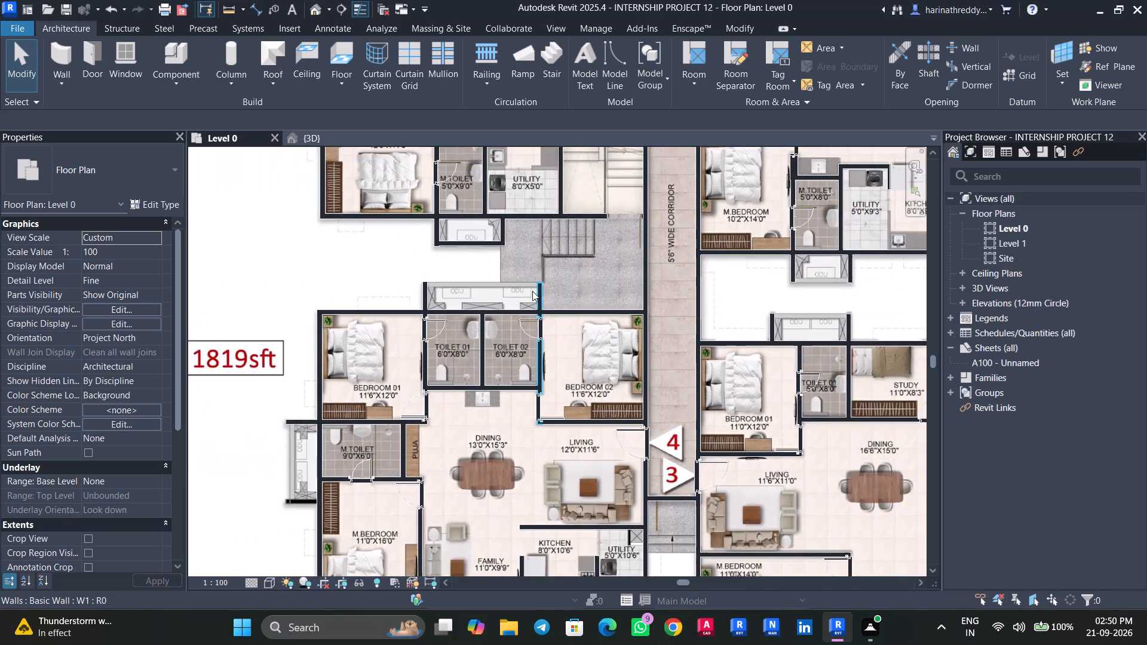
pyautogui.scroll(-6, 532, 291)
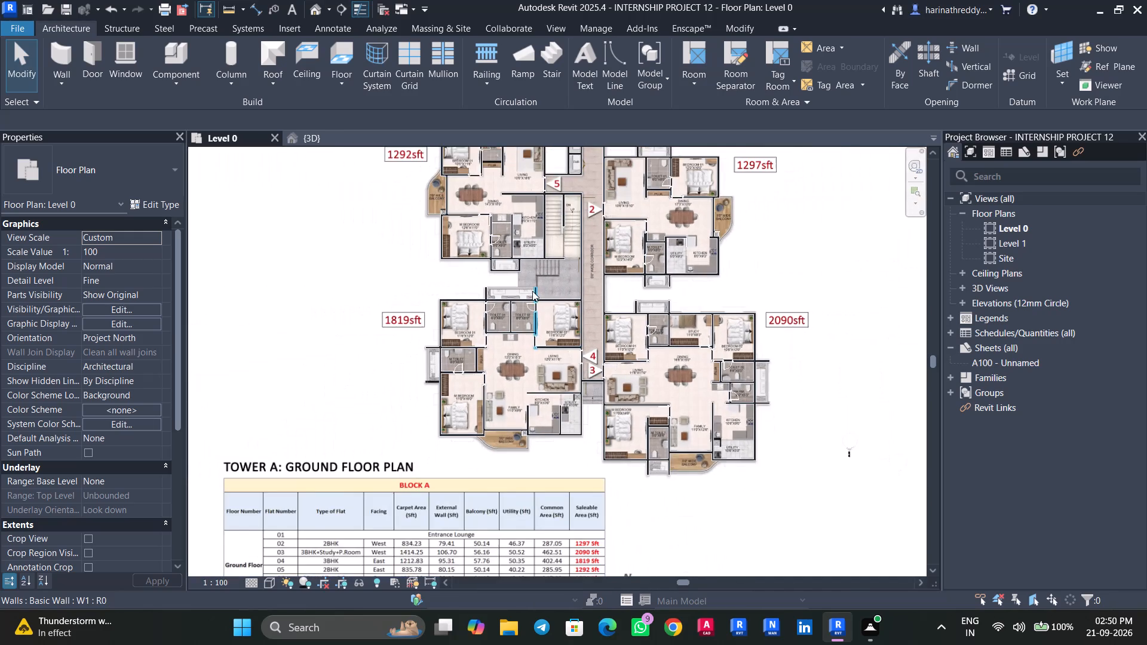
# Examine the 1819sft flat 4 and 2090sft flat 3 against the Level 0 plan image, including their living, dining and bedroom areas.
pyautogui.scroll(-3, 532, 291)
pyautogui.scroll(4, 532, 291)
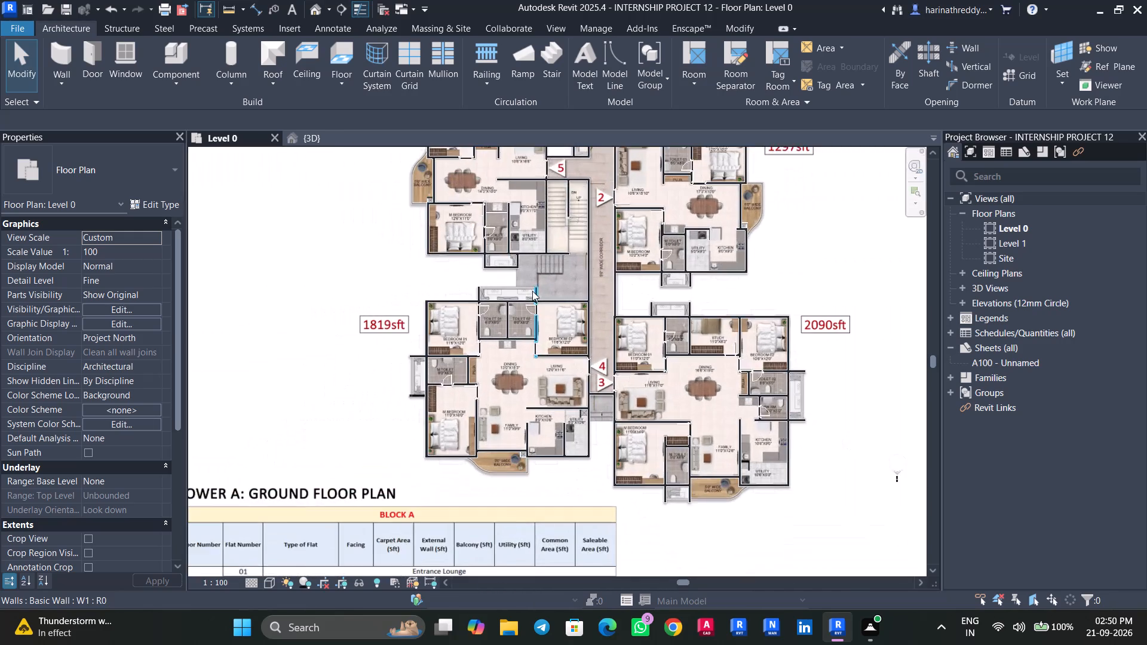
pyautogui.scroll(4, 532, 291)
pyautogui.moveTo(493, 427); pyautogui.dragTo(467, 402, button='middle')
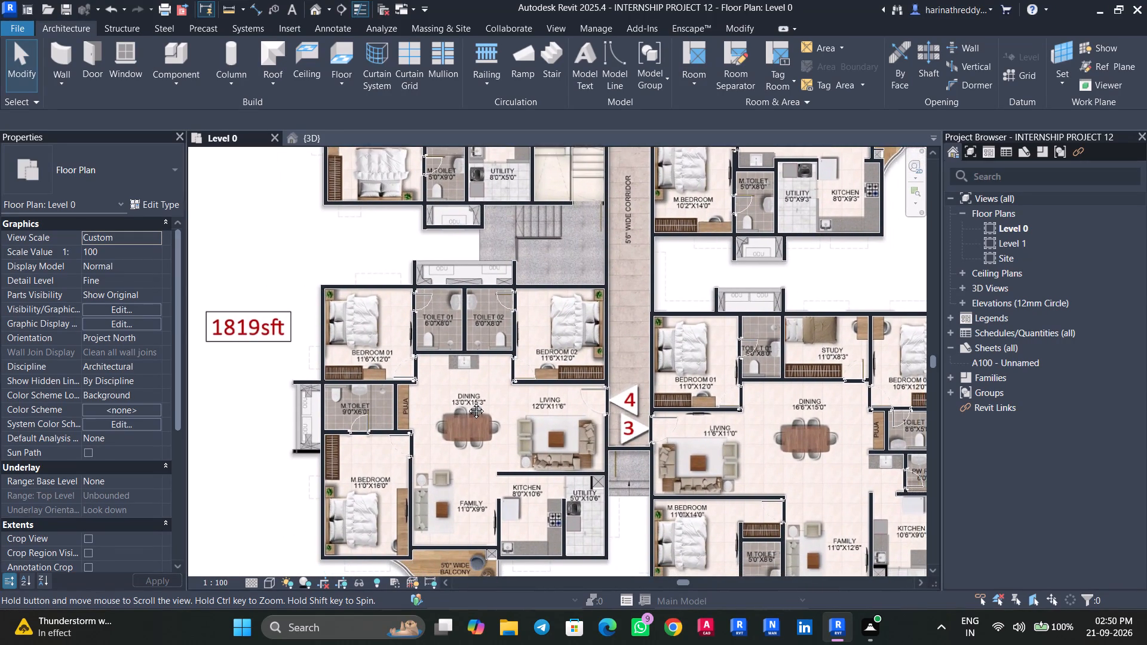
pyautogui.moveTo(467, 402); pyautogui.dragTo(398, 383, button='middle')
pyautogui.scroll(-2, 499, 411)
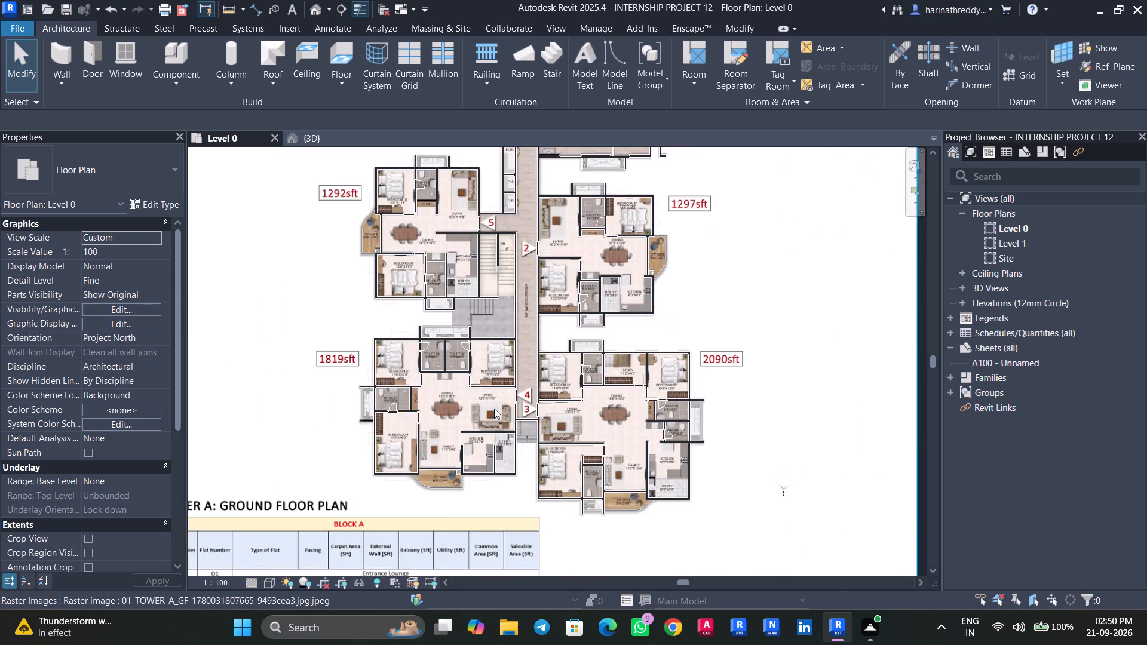
pyautogui.scroll(-5, 494, 408)
pyautogui.scroll(10, 645, 433)
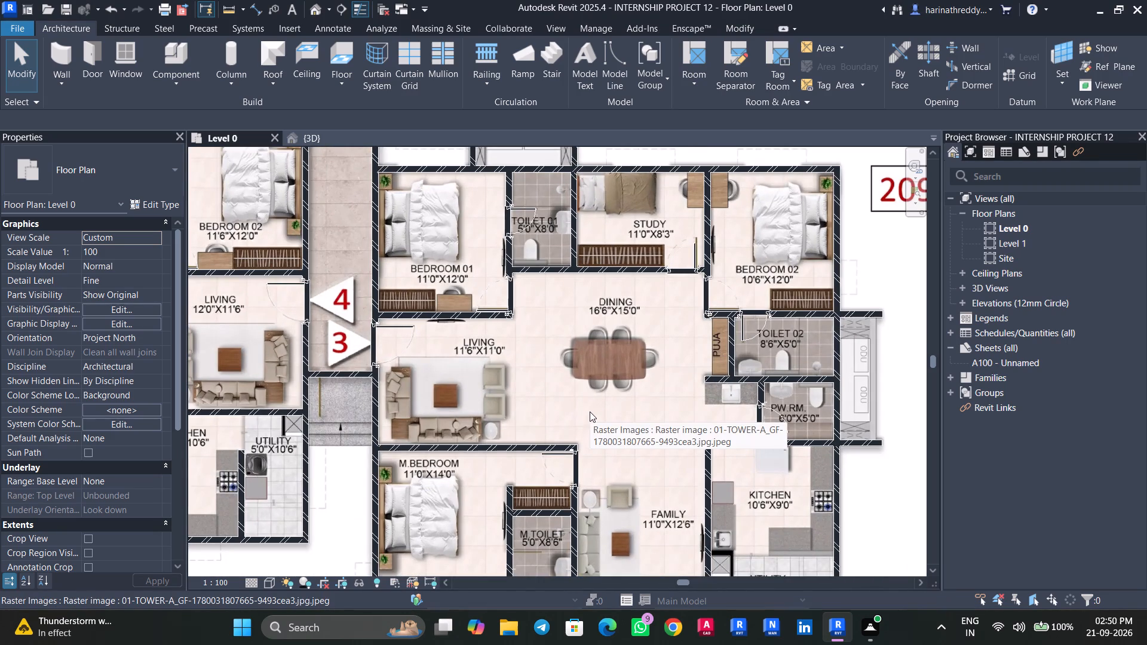
# Set the Tower A ground floor plan image's draw layer to Foreground on Level 0.
pyautogui.click(542, 377)
pyautogui.click(164, 322)
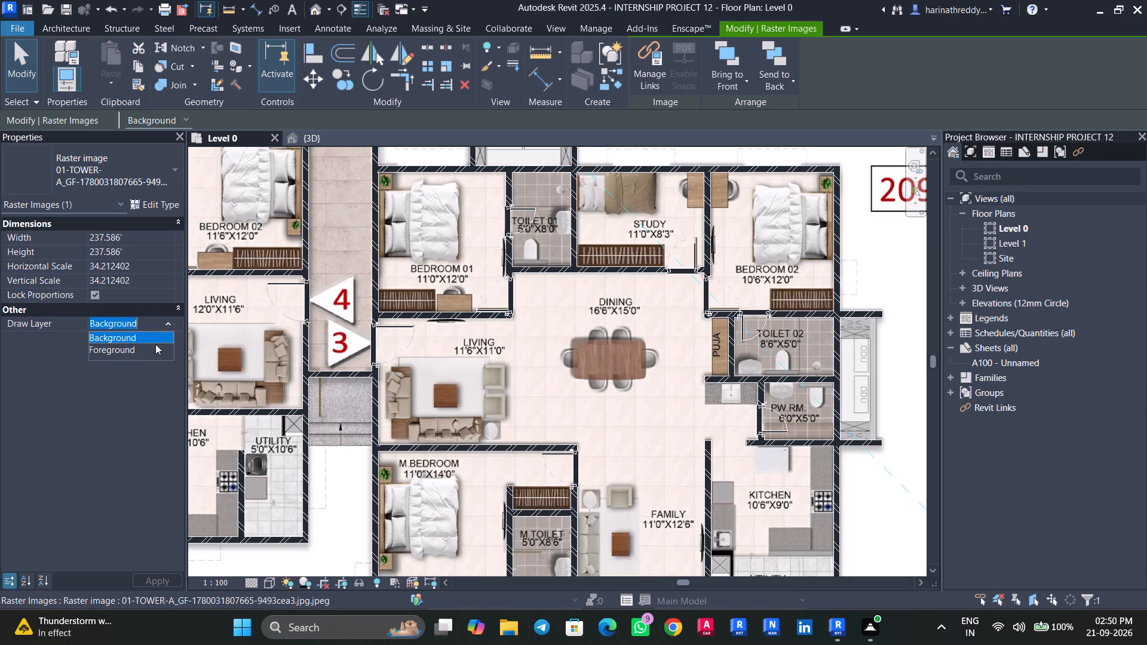
pyautogui.click(148, 346)
# Examine the windows drawn on the plan image beside flat 4's utility and flat 3's master bedroom.
pyautogui.scroll(-3, 420, 374)
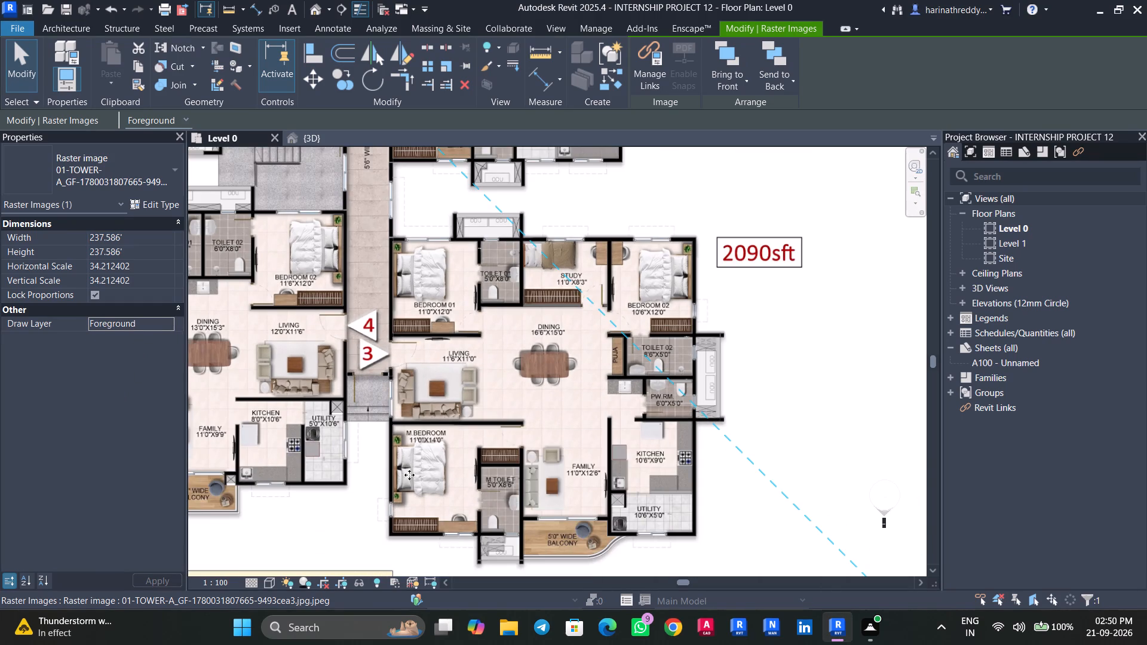
pyautogui.scroll(5, 375, 481)
pyautogui.scroll(1, 333, 512)
pyautogui.moveTo(336, 512); pyautogui.dragTo(467, 490, button='middle')
pyautogui.scroll(4, 444, 396)
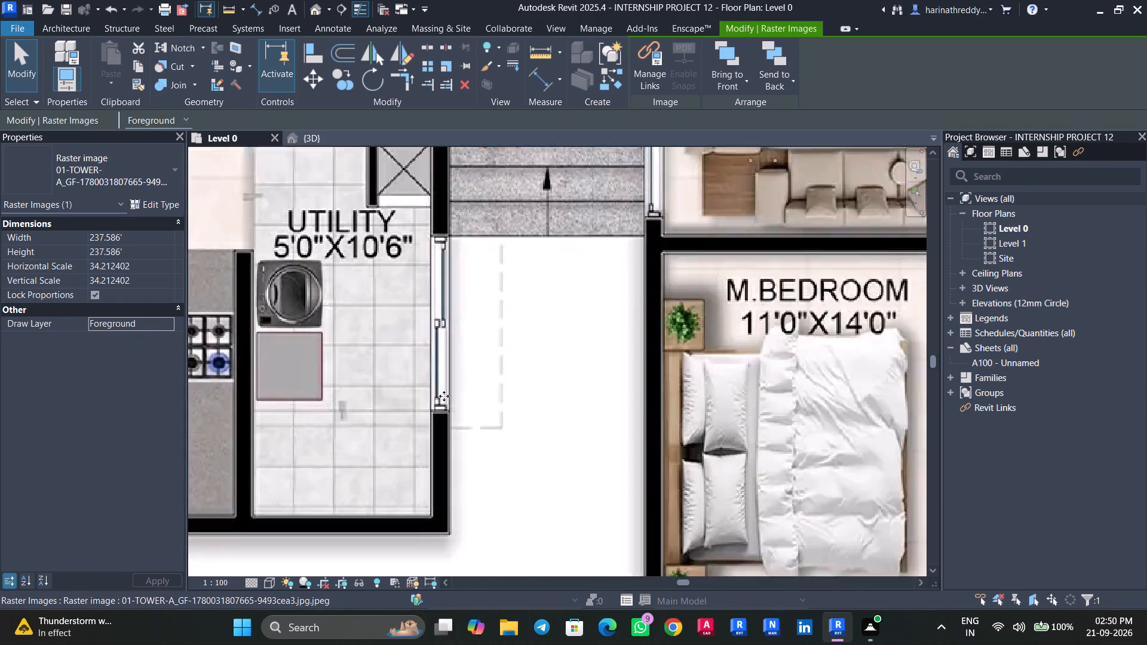
pyautogui.scroll(2, 444, 396)
pyautogui.scroll(-3, 466, 392)
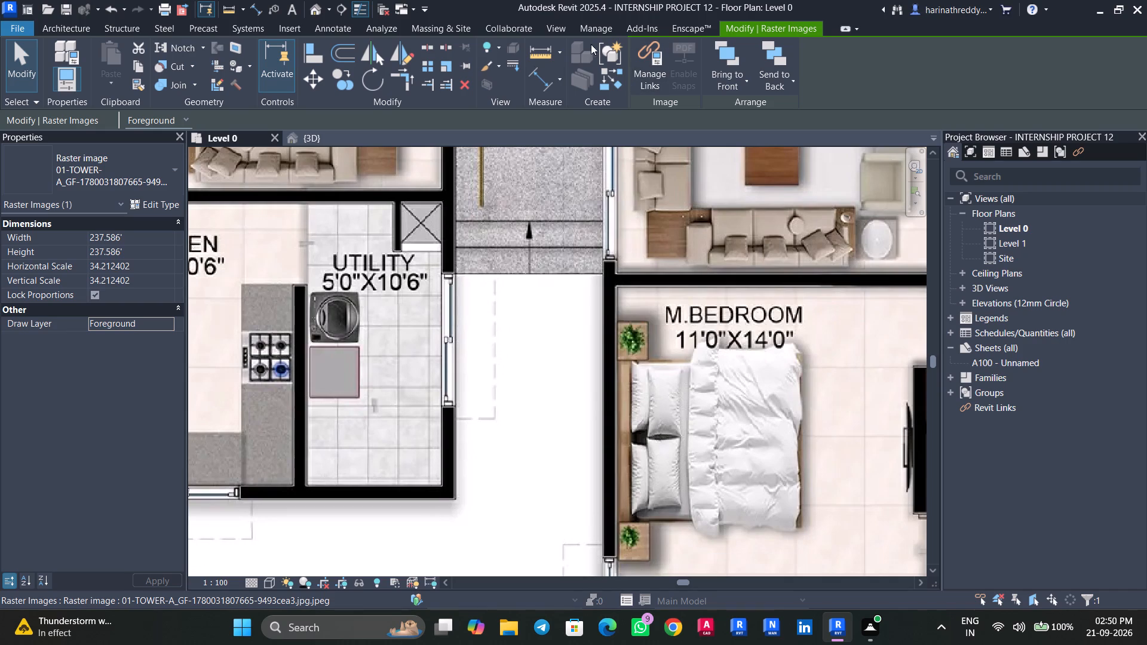
# Load the Windows_Concept_Plain_Dbl family from the Windows category of the Autodesk family library.
pyautogui.click(377, 27)
pyautogui.click(303, 32)
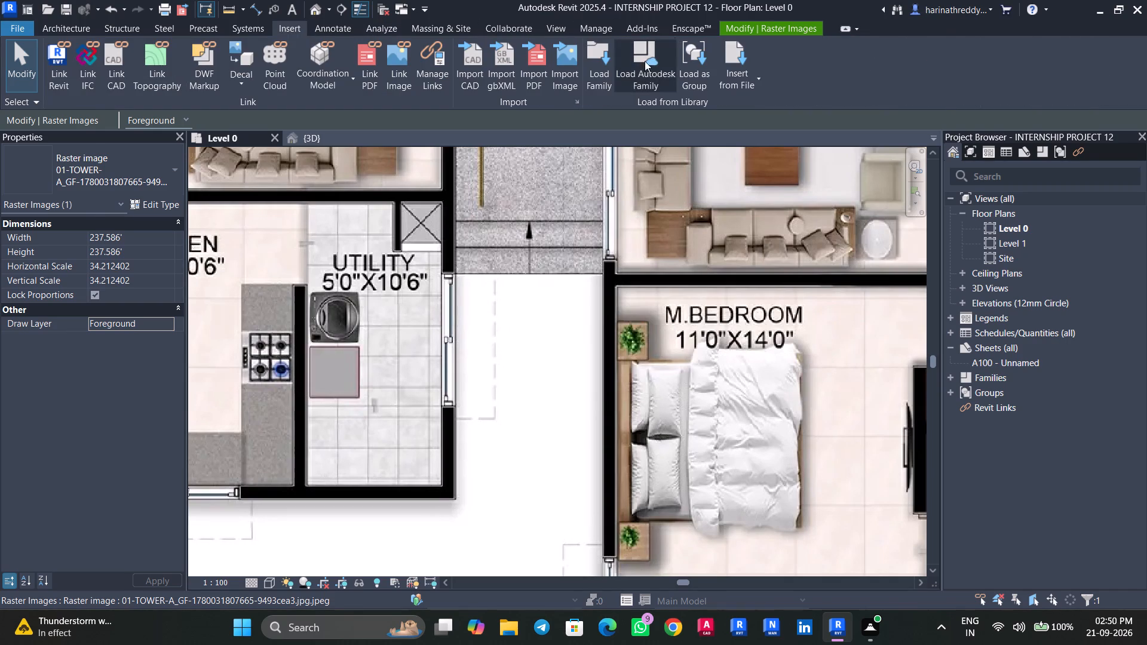
pyautogui.click(639, 66)
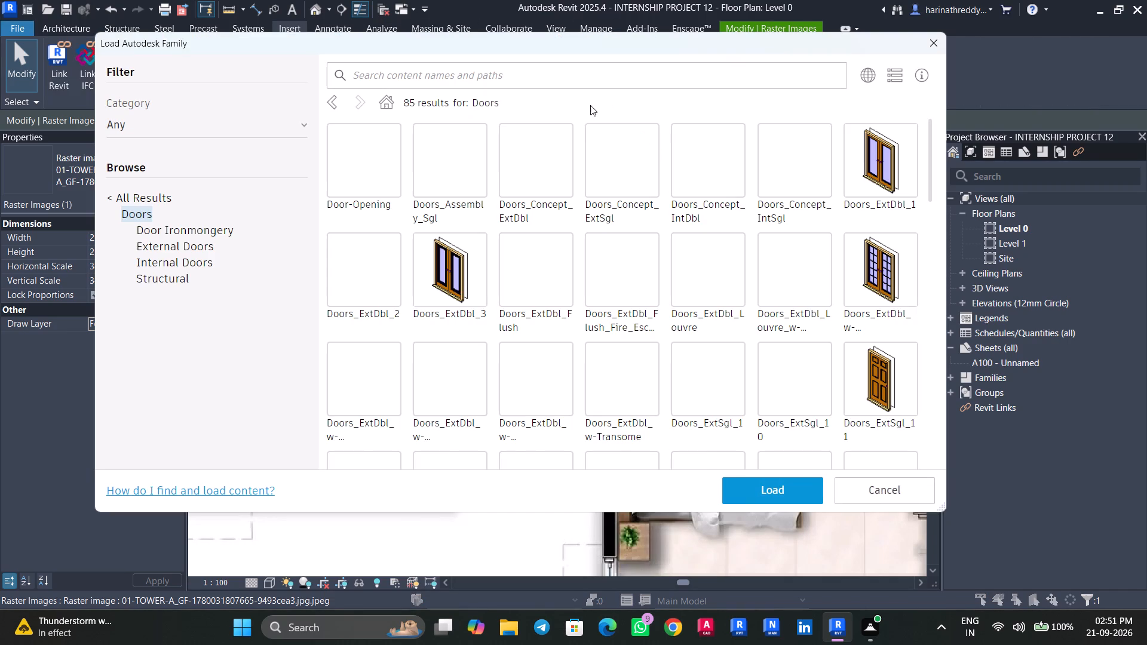
pyautogui.click(391, 106)
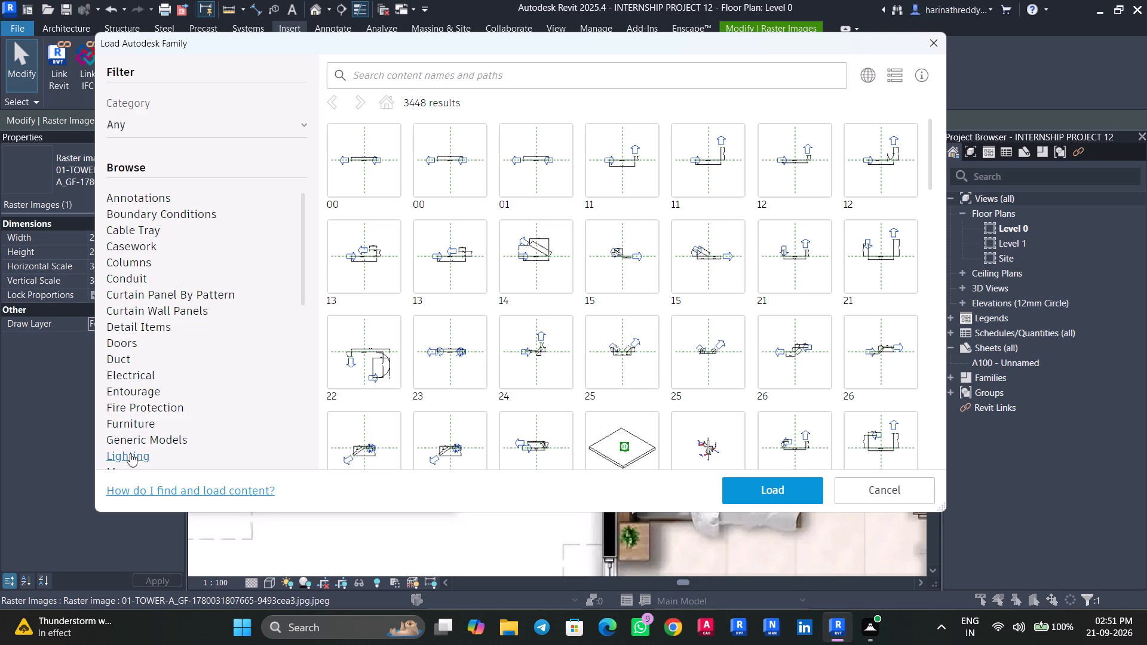
pyautogui.scroll(-3, 130, 343)
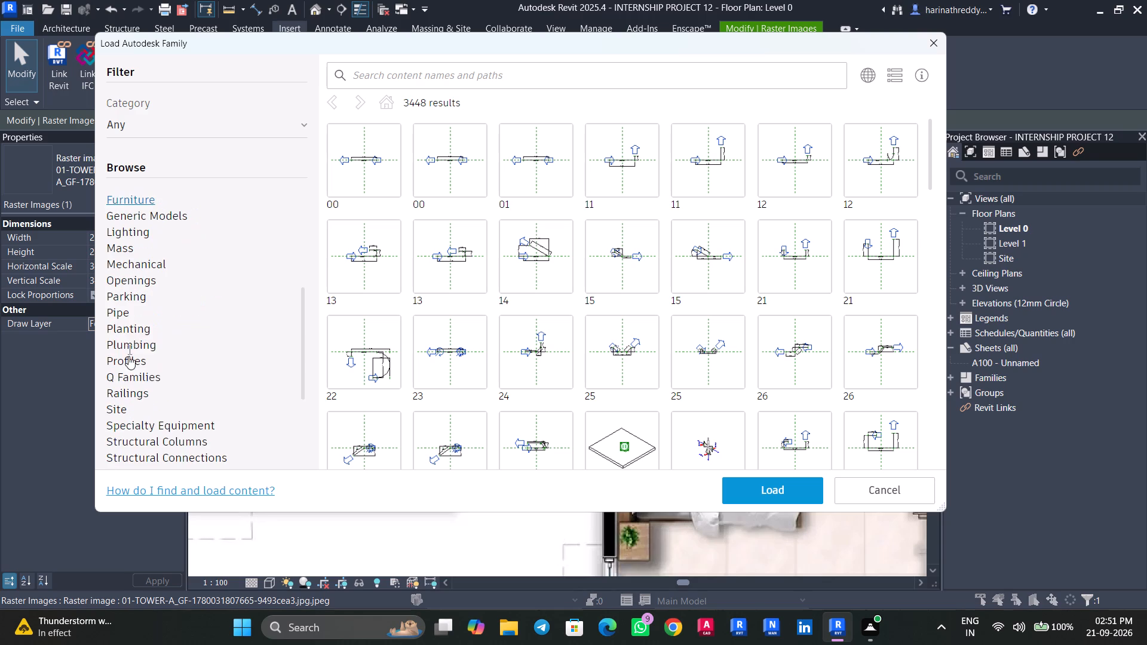
pyautogui.scroll(4, 135, 290)
pyautogui.scroll(-11, 135, 290)
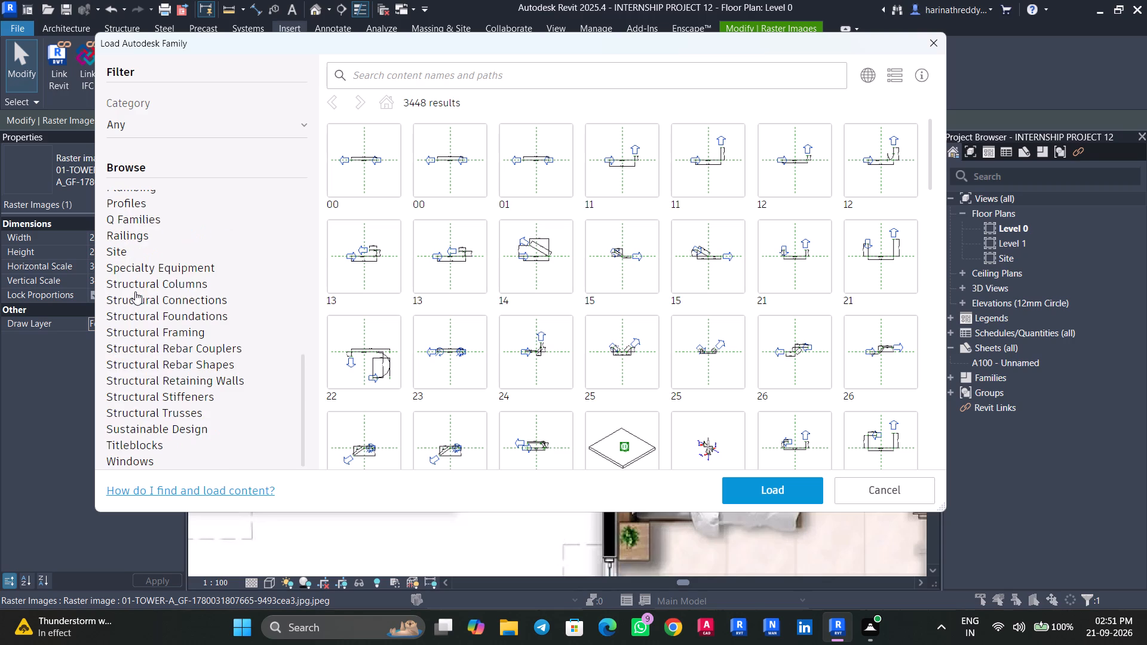
pyautogui.scroll(-2, 135, 291)
pyautogui.click(128, 465)
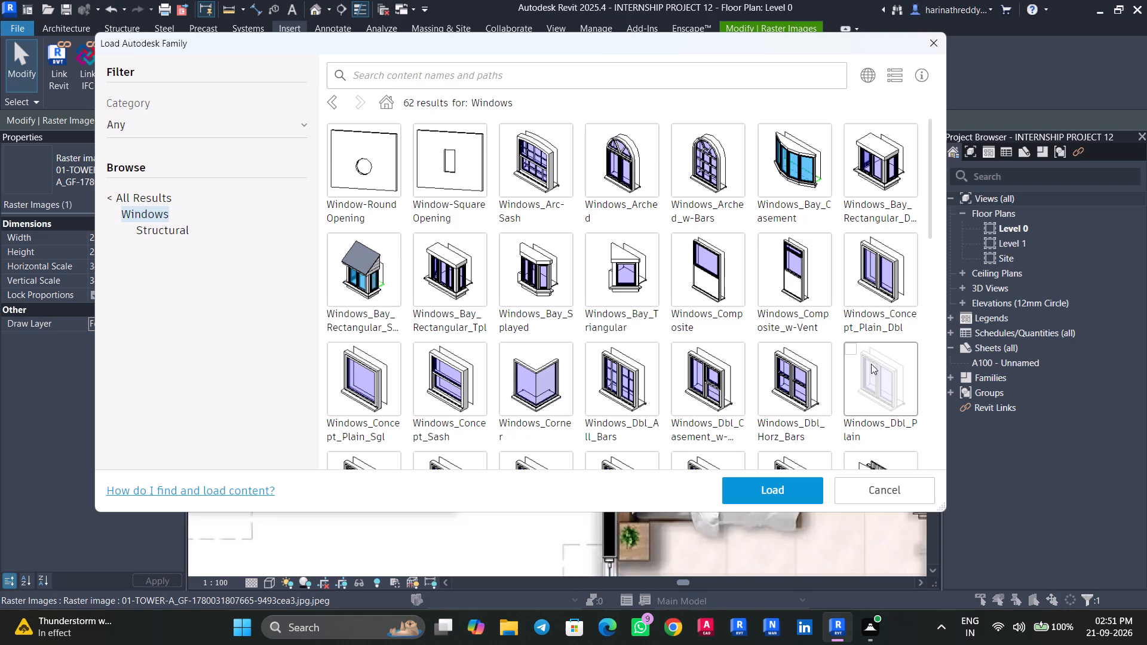
pyautogui.scroll(-4, 867, 370)
pyautogui.scroll(5, 867, 370)
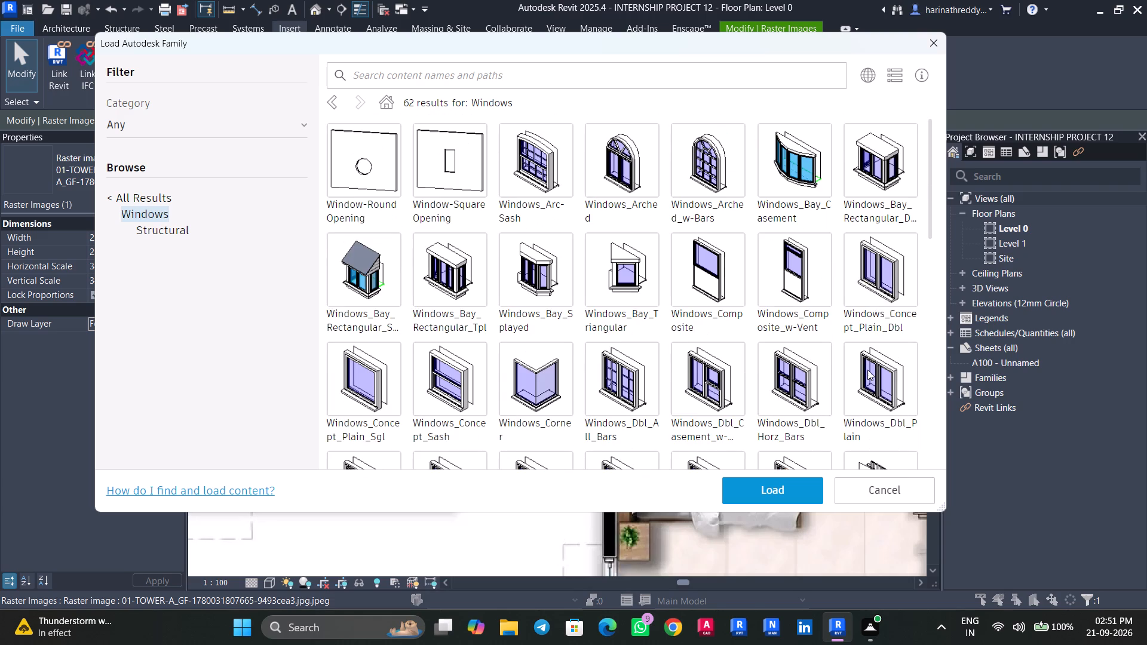
pyautogui.click(868, 293)
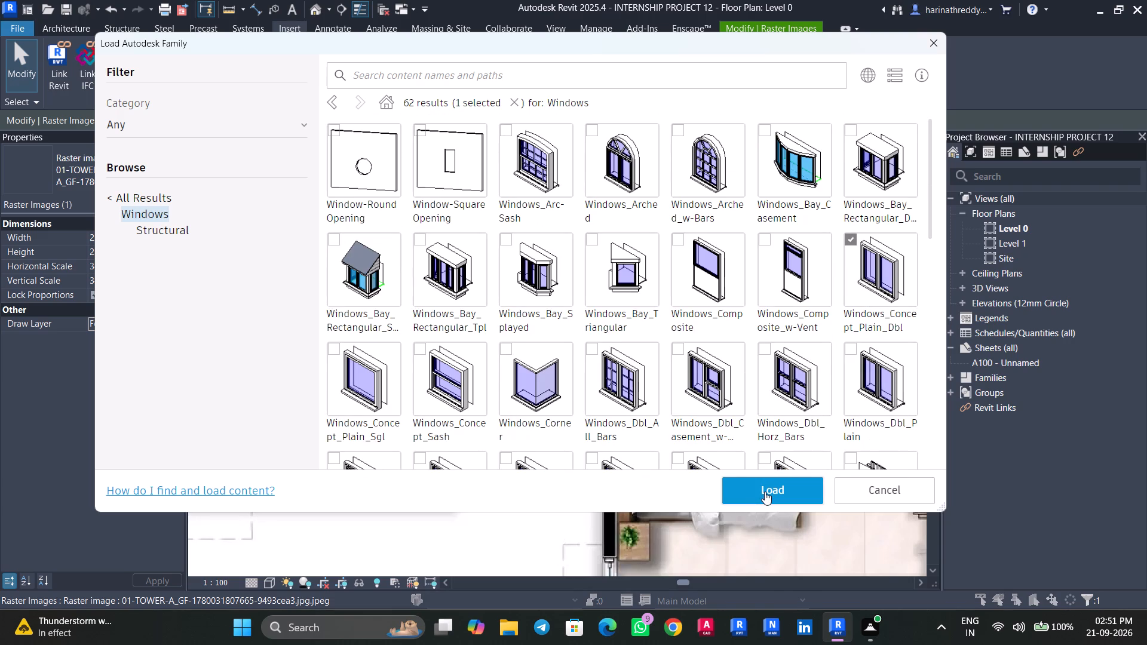
pyautogui.click(773, 487)
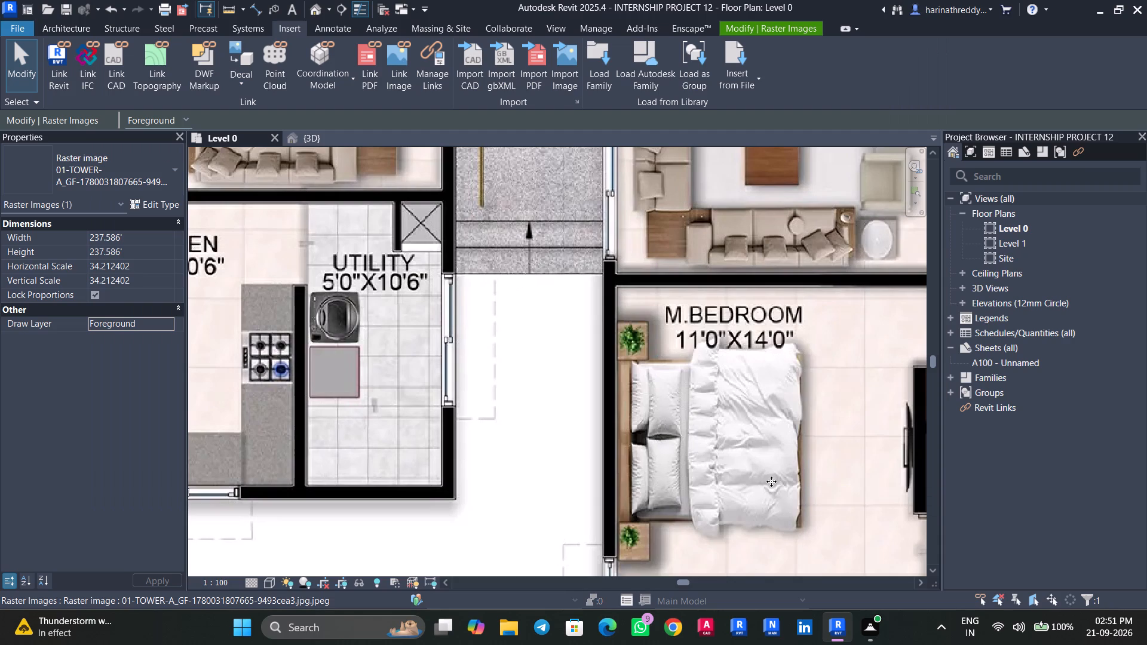
# Examine the window positions on the plan image around flat 4's kitchen, utility and balcony and flat 3's master bedroom.
pyautogui.scroll(-2, 771, 481)
pyautogui.scroll(5, 771, 481)
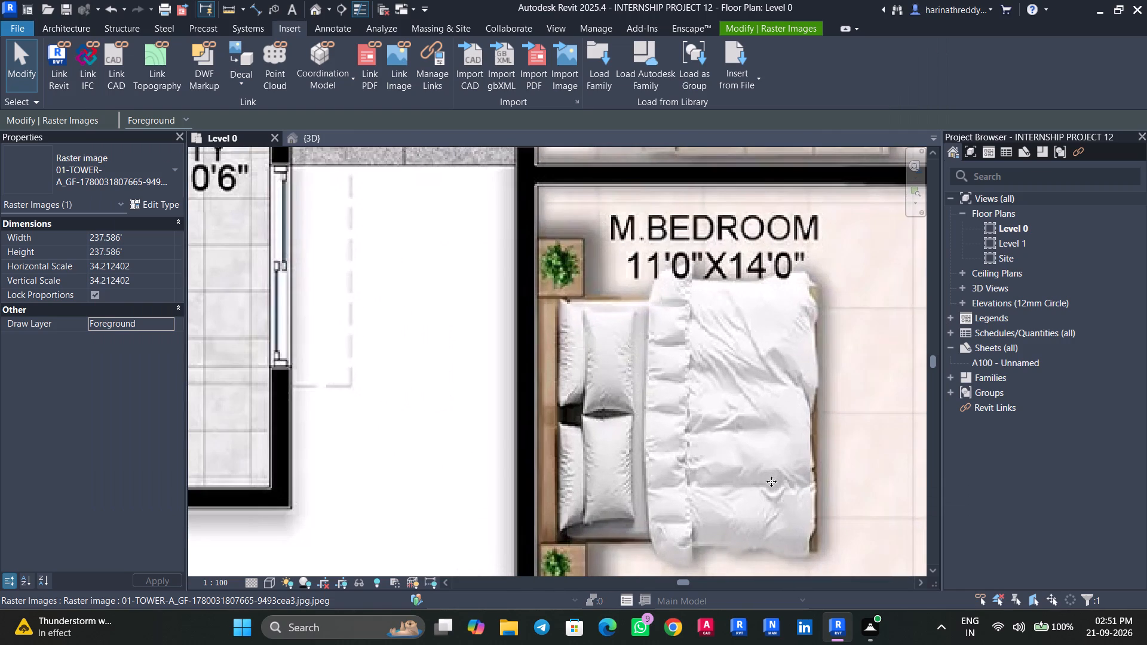
pyautogui.scroll(-6, 771, 481)
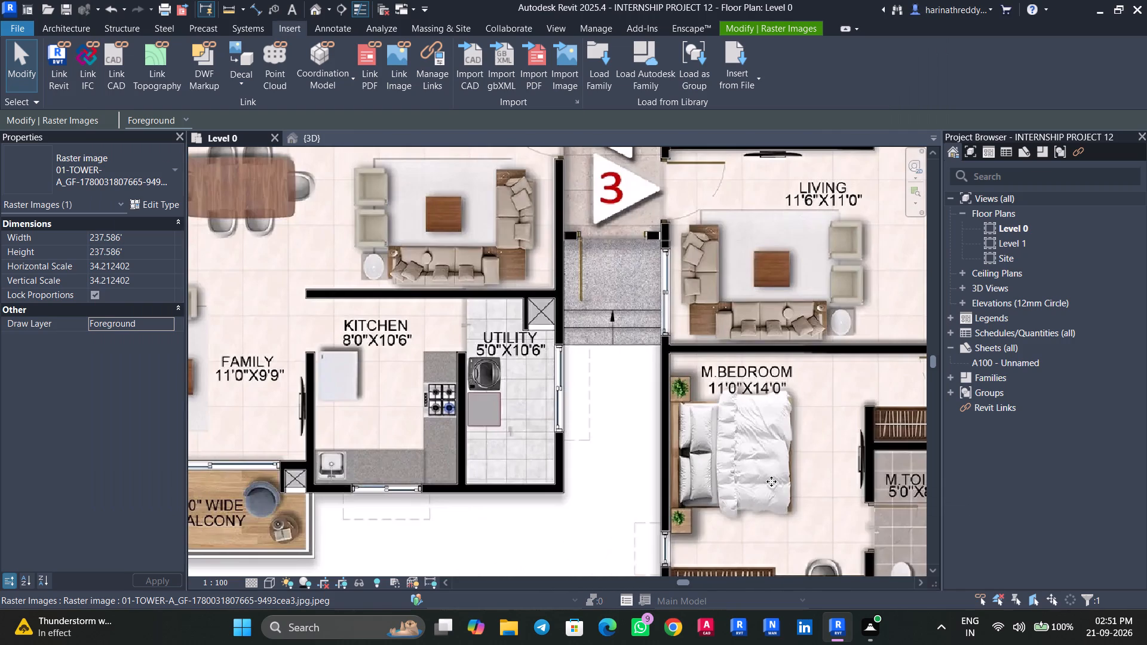
pyautogui.scroll(4, 771, 481)
pyautogui.scroll(-5, 771, 481)
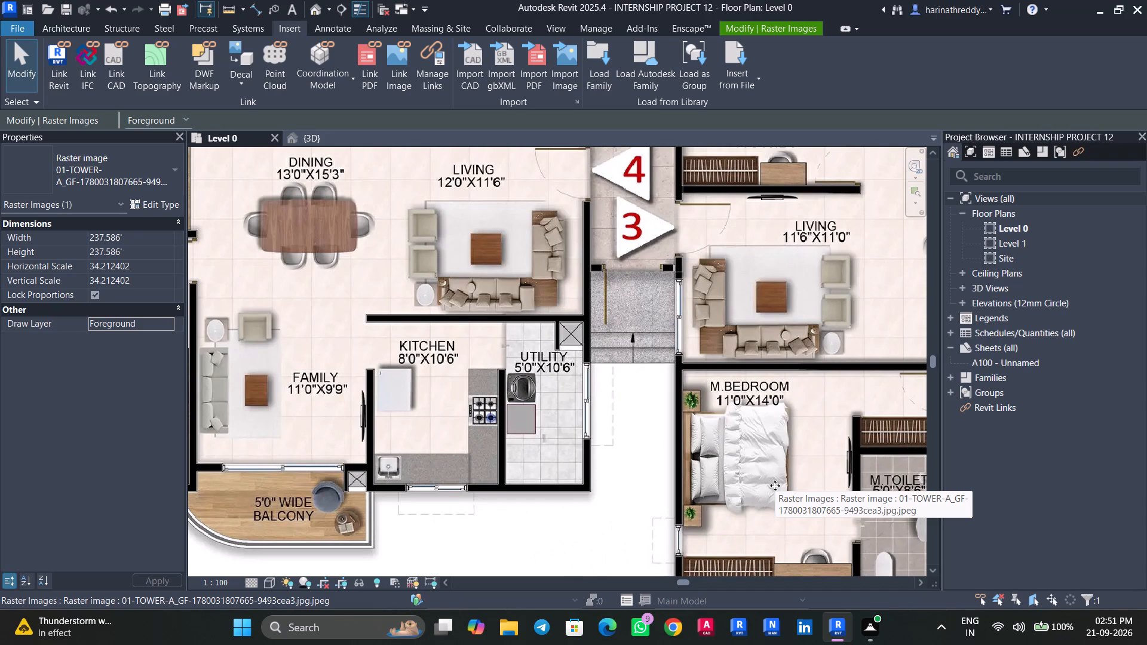
pyautogui.scroll(-5, 775, 486)
pyautogui.scroll(9, 775, 486)
pyautogui.scroll(-1, 775, 486)
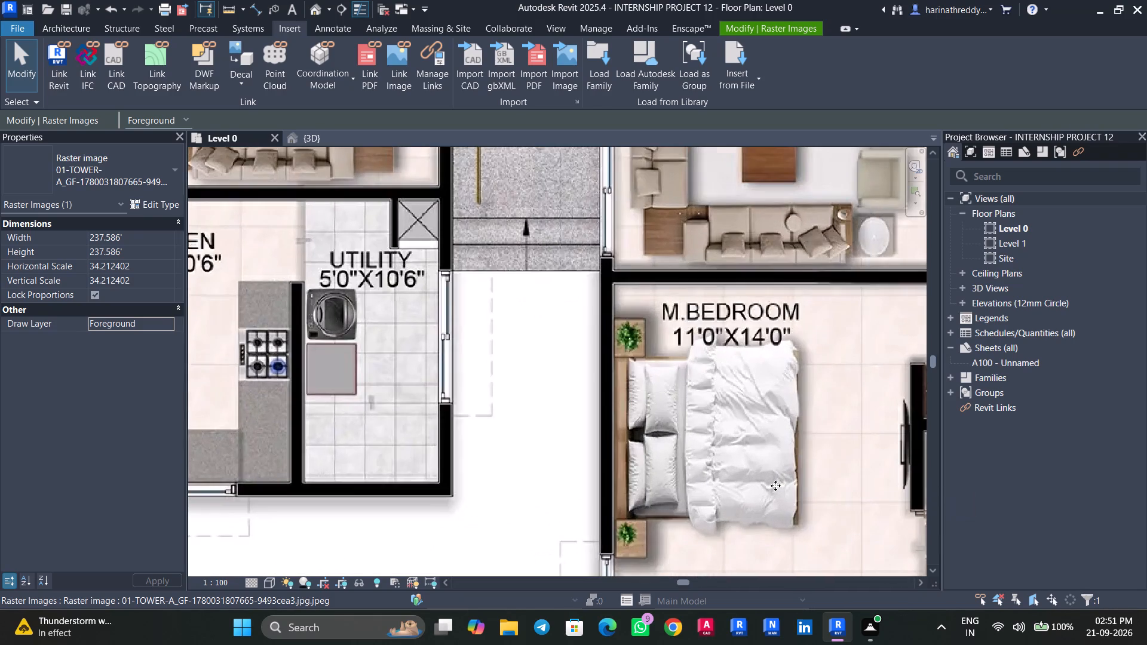
pyautogui.scroll(-6, 775, 486)
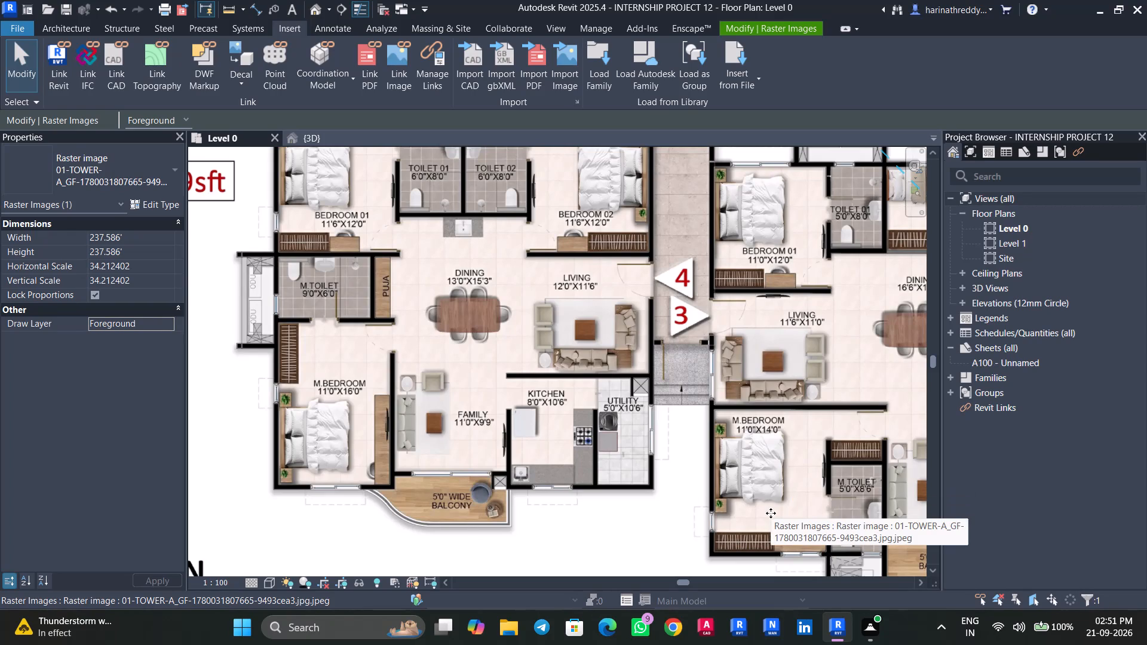
pyautogui.scroll(-3, 771, 513)
pyautogui.scroll(4, 784, 548)
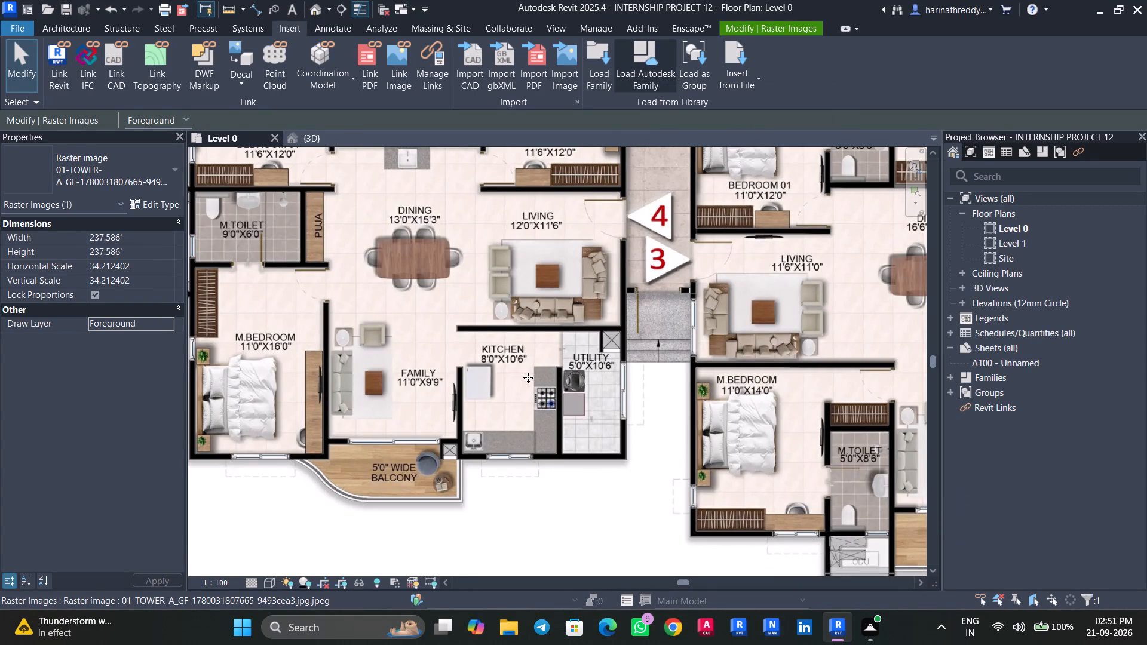
# Measure the width of flat 4's kitchen window on the plan image, using the Scale command's reference points without scaling the image.
pyautogui.press('Escape')
pyautogui.press('Escape')
pyautogui.click(513, 490)
pyautogui.scroll(11, 505, 515)
pyautogui.click(443, 66)
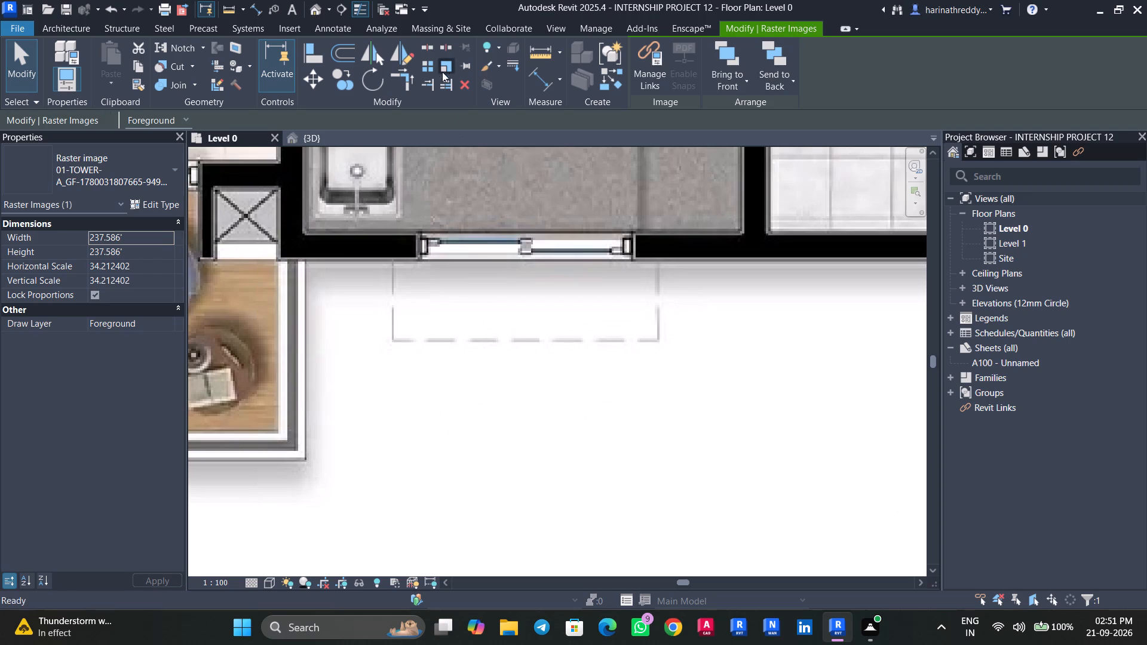
pyautogui.scroll(3, 424, 266)
pyautogui.click(414, 255)
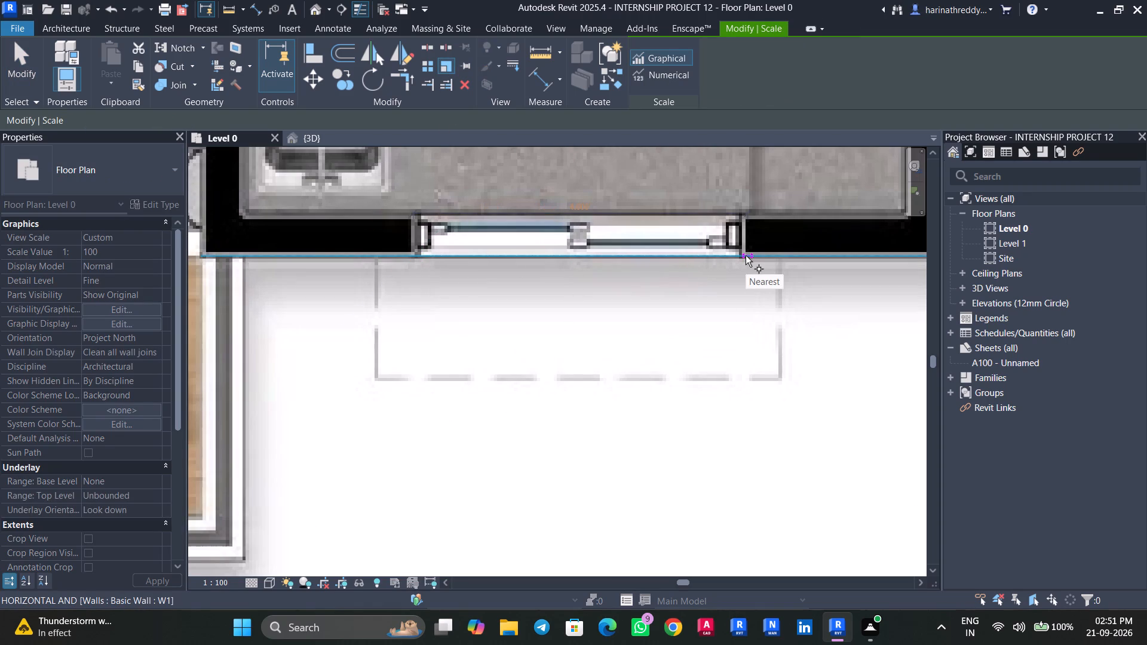
pyautogui.scroll(-2, 746, 256)
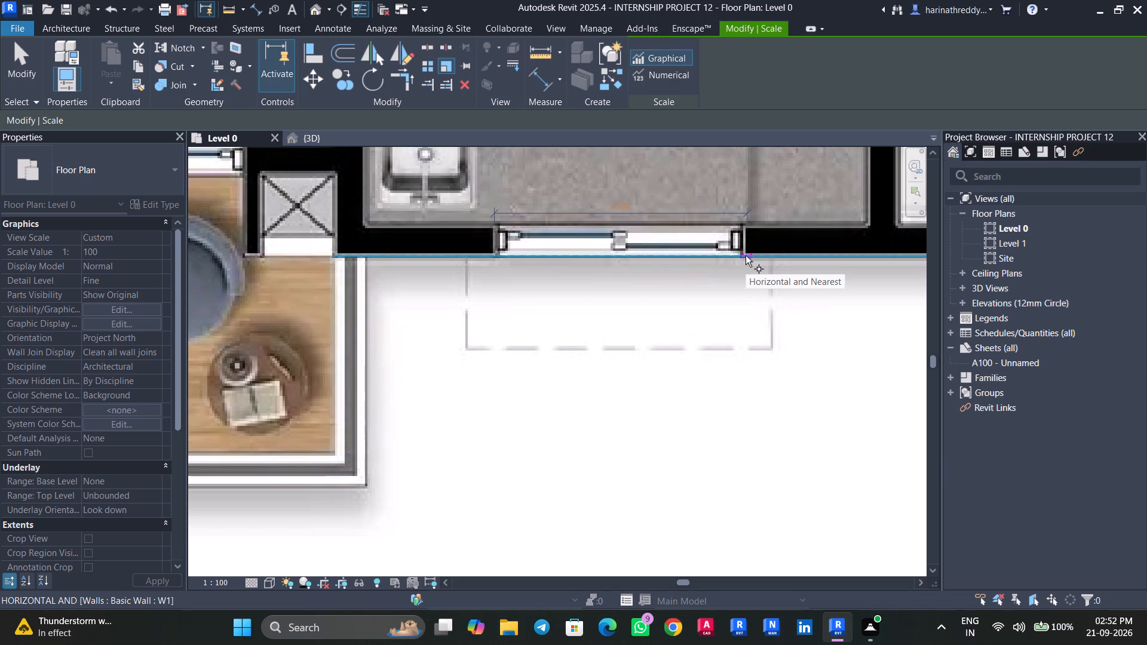
pyautogui.scroll(-3, 746, 256)
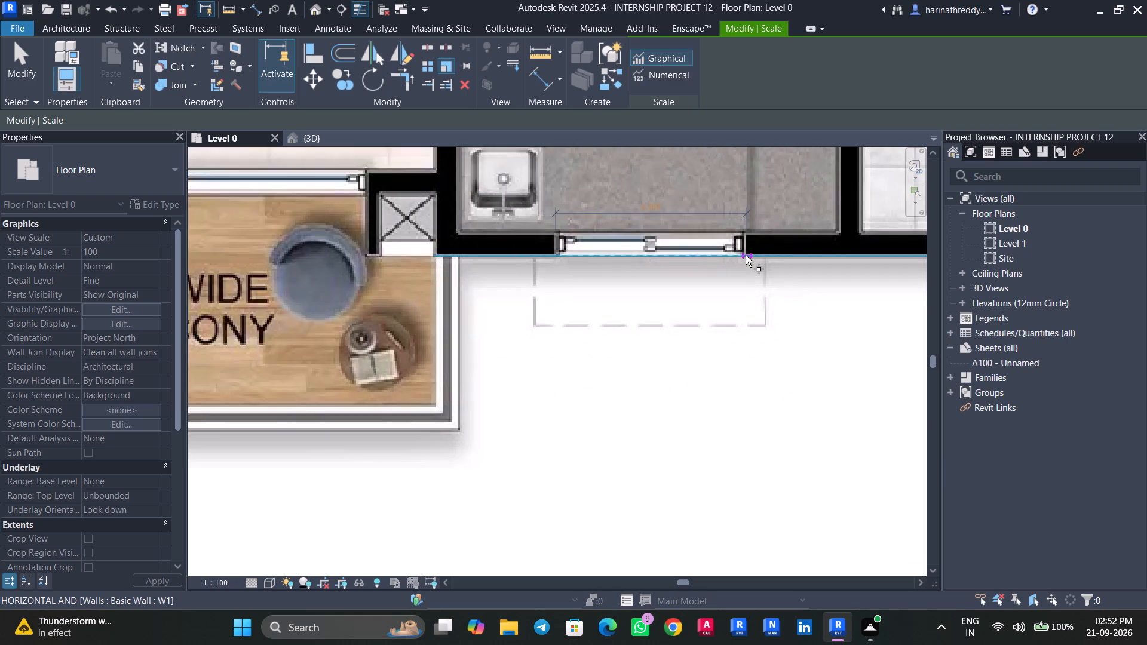
pyautogui.scroll(-6, 746, 256)
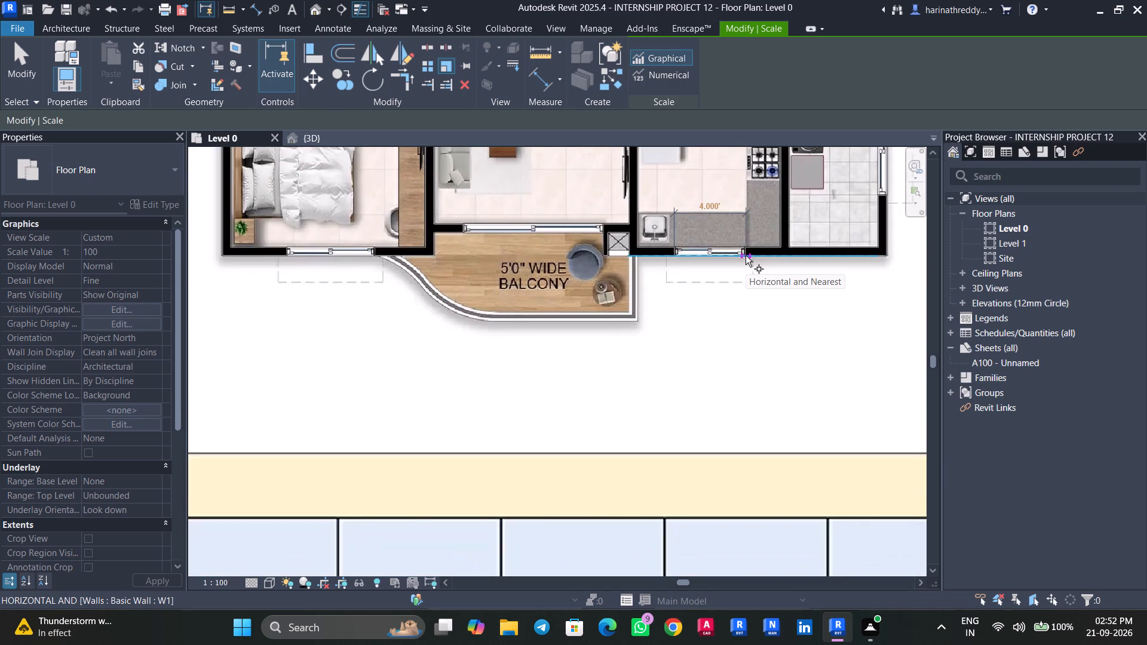
pyautogui.scroll(-7, 664, 274)
pyautogui.moveTo(663, 273); pyautogui.dragTo(621, 380, button='middle')
pyautogui.press('Escape')
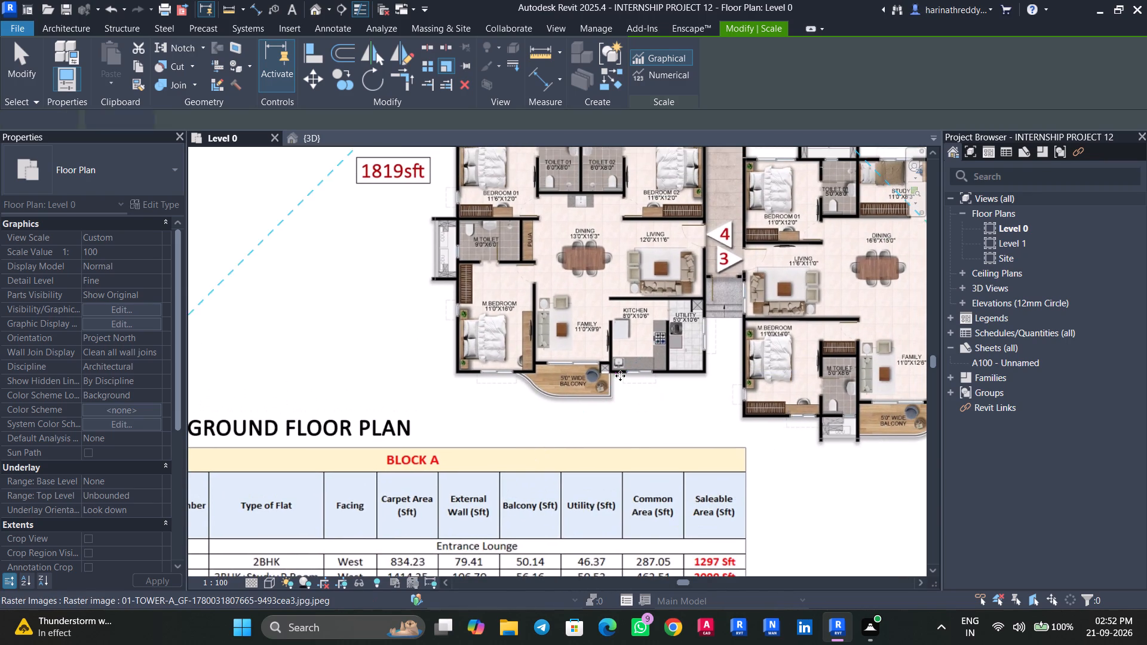
pyautogui.press('Escape')
# Start placing a window and duplicate the Windows_Concept_Plain_Dbl 910x910mm type as 4'.
pyautogui.press('w')
pyautogui.press('n')
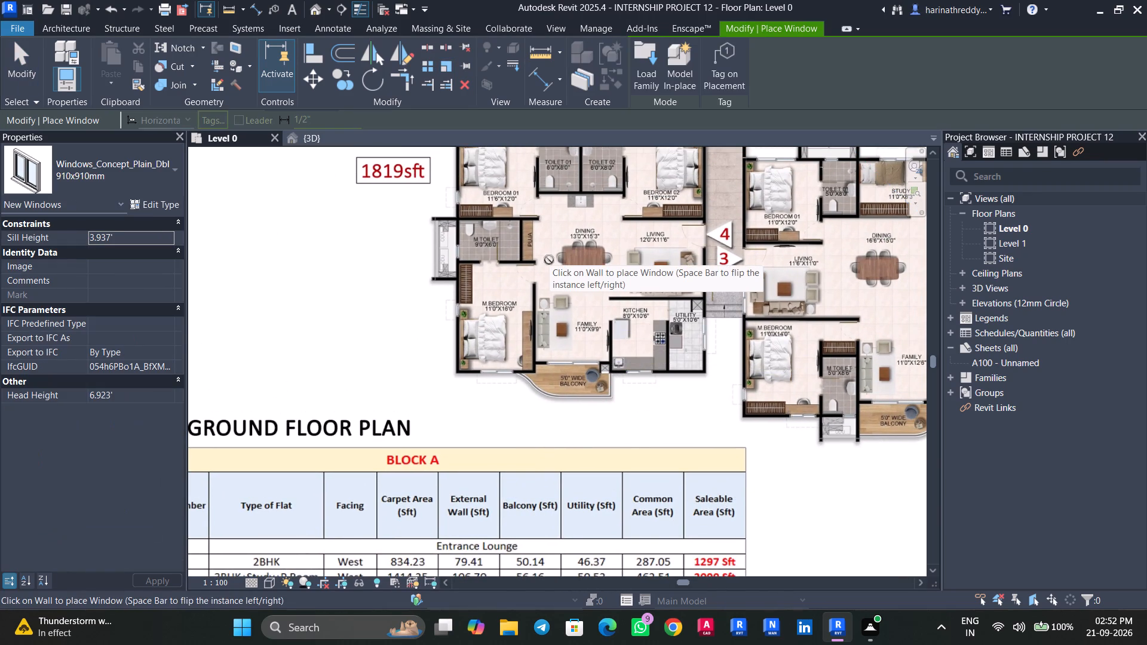
pyautogui.scroll(5, 587, 360)
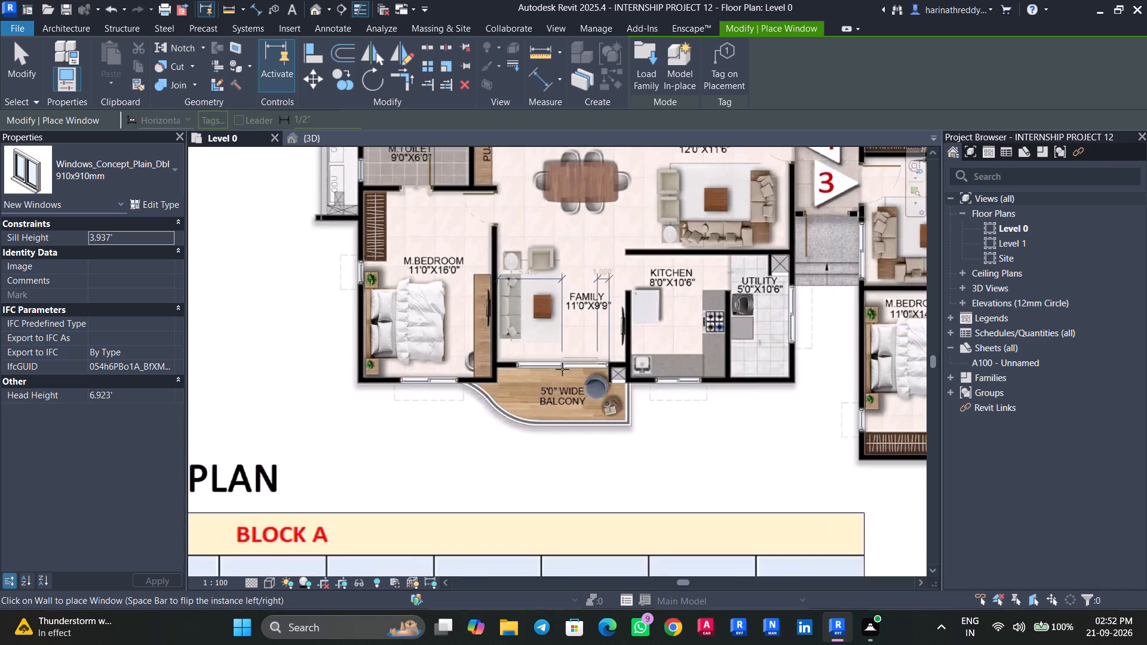
pyautogui.scroll(2, 562, 369)
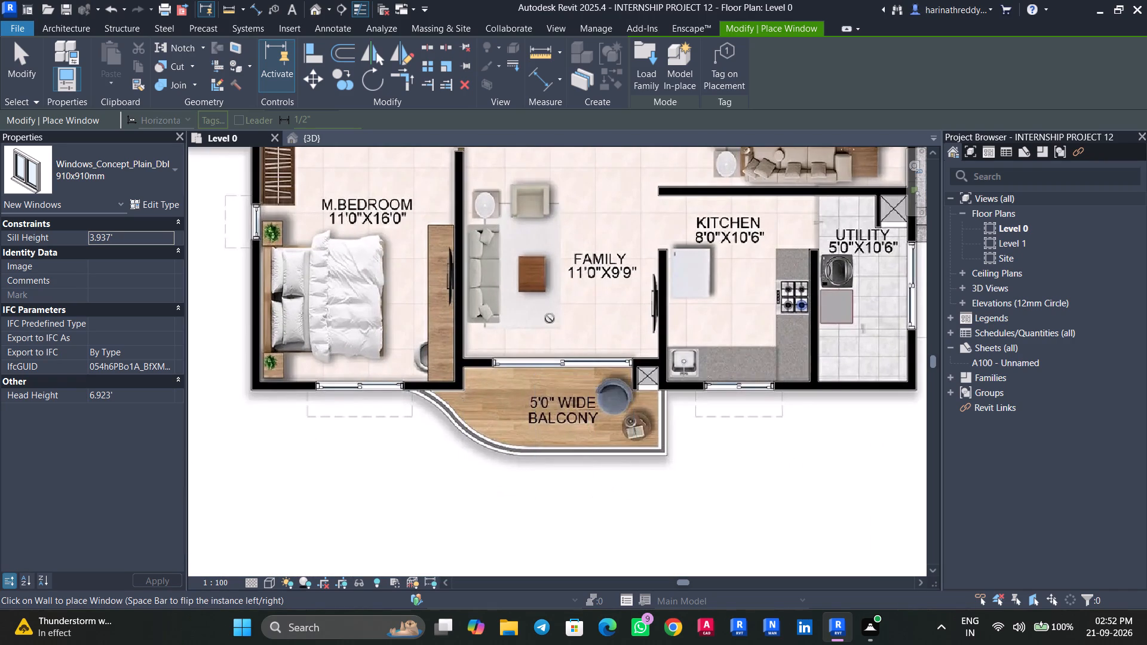
pyautogui.click(149, 202)
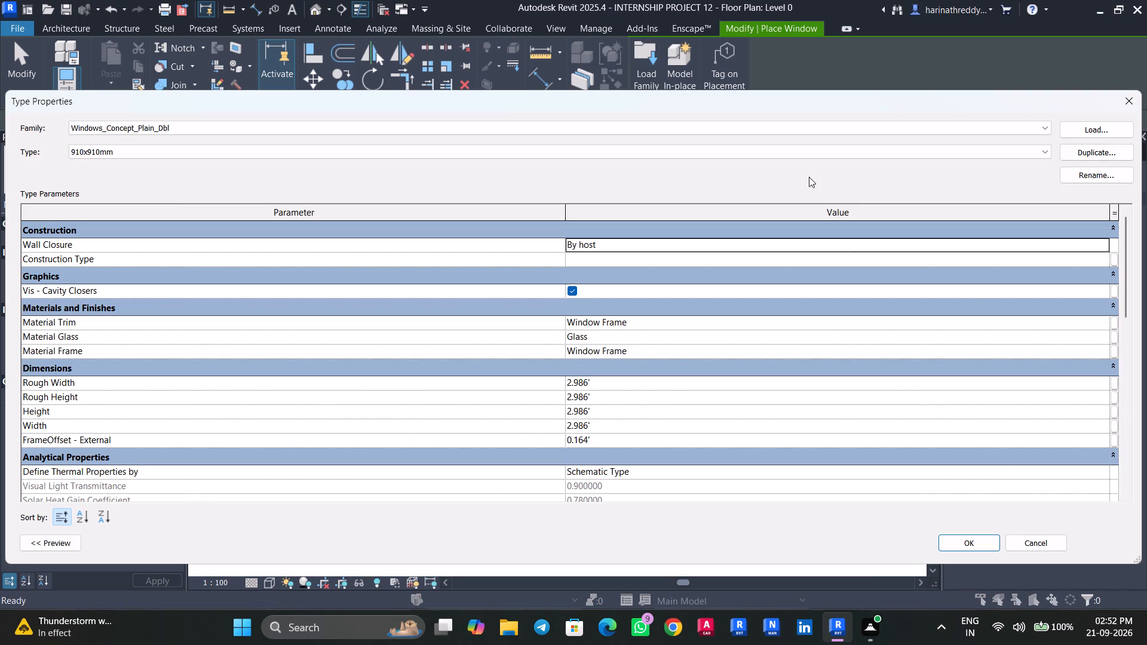
pyautogui.click(1086, 149)
pyautogui.press('4')
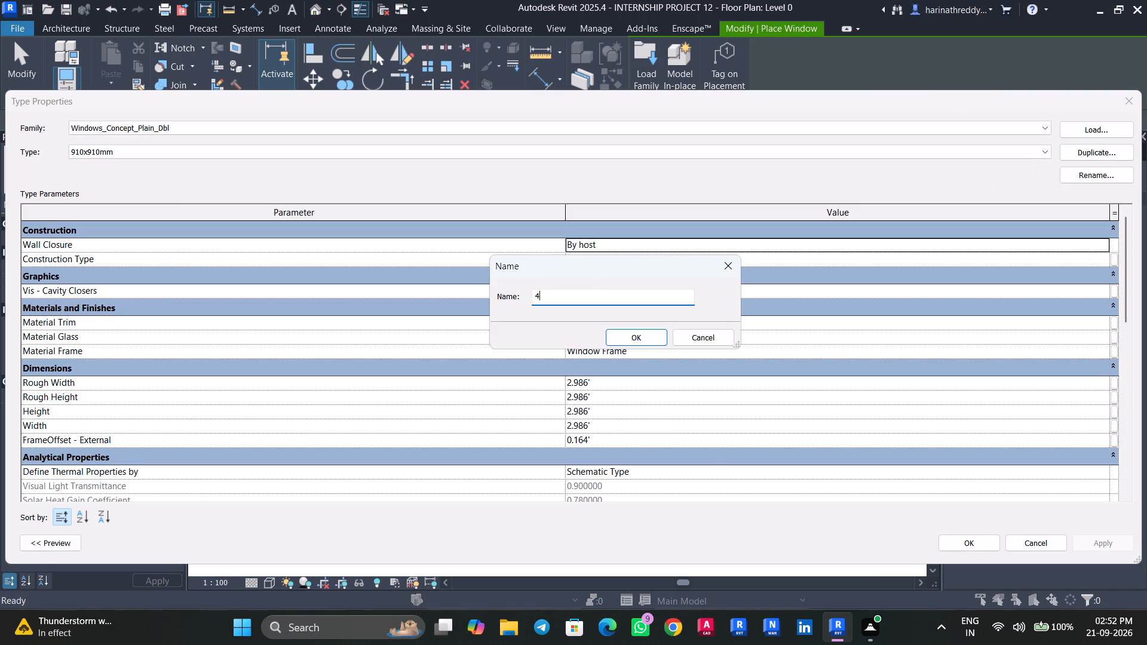
pyautogui.press("'")
pyautogui.press('Return')
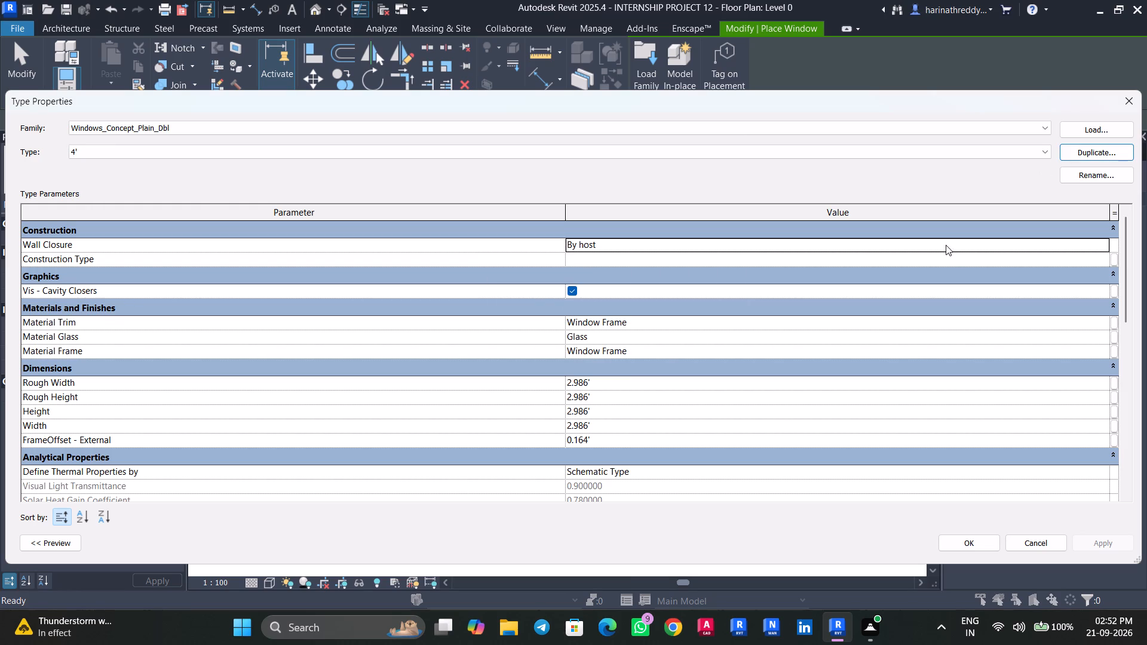
# Duplicate the Windows_Concept_Plain_Dbl 910x910mm type afresh as 4' and set its rough width to 4'.
pyautogui.scroll(-4, 946, 245)
pyautogui.press('Escape')
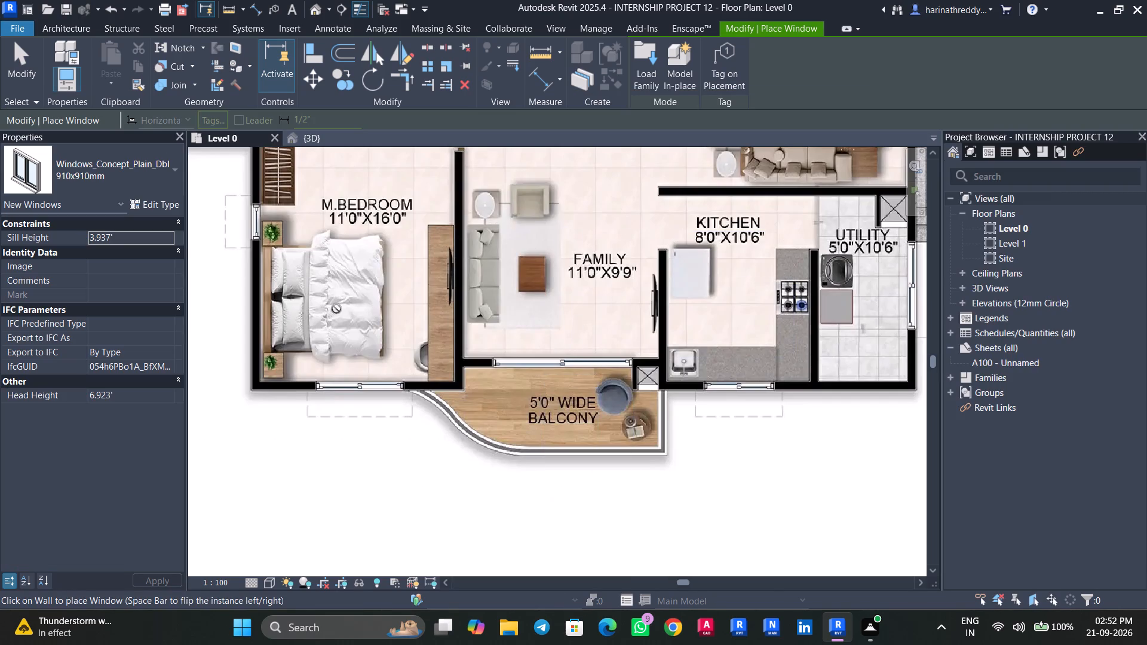
pyautogui.click(165, 204)
pyautogui.click(977, 154)
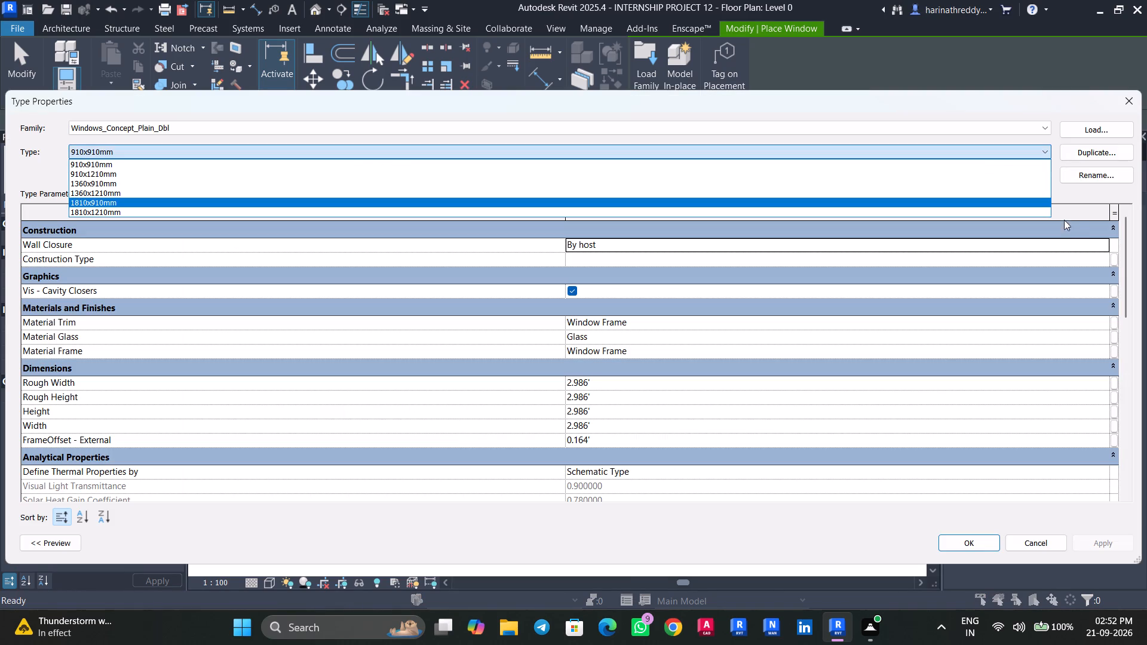
pyautogui.doubleClick(1108, 151)
pyautogui.write("4'")
pyautogui.press('Return')
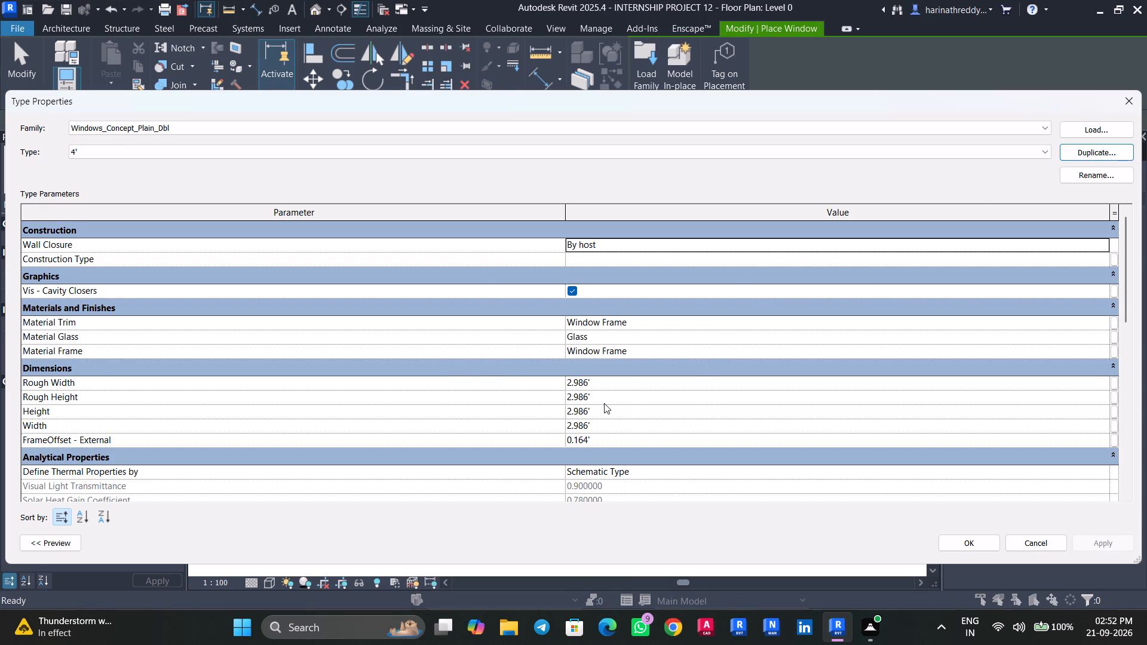
pyautogui.click(600, 387)
pyautogui.write("4'")
pyautogui.press('Return')
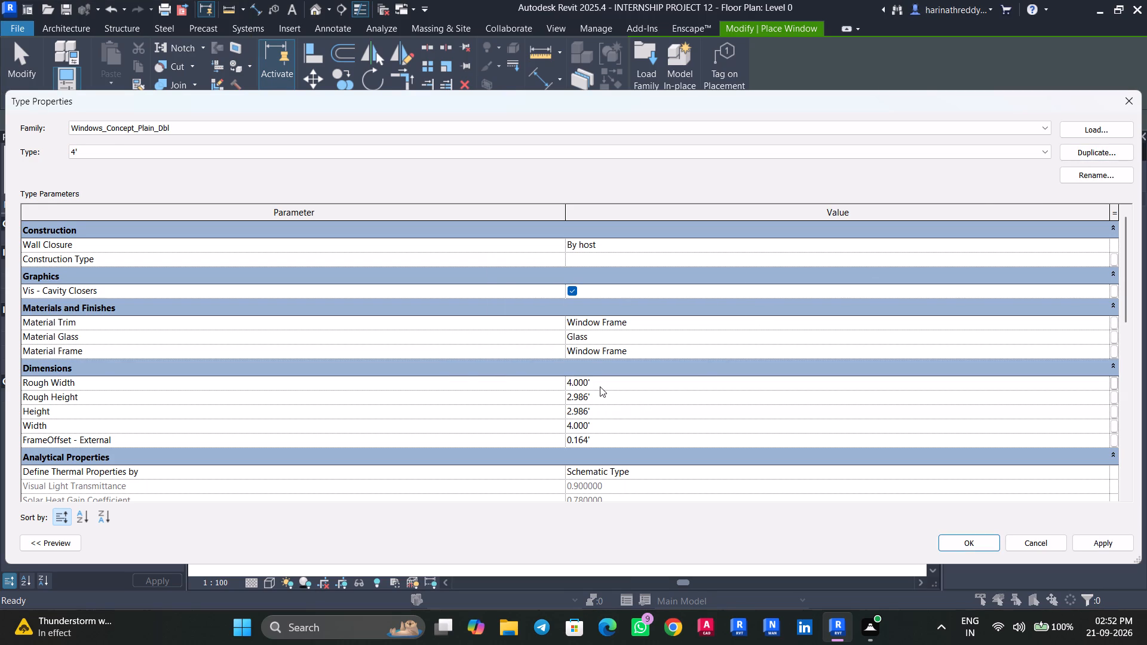
pyautogui.click(1098, 543)
pyautogui.click(968, 546)
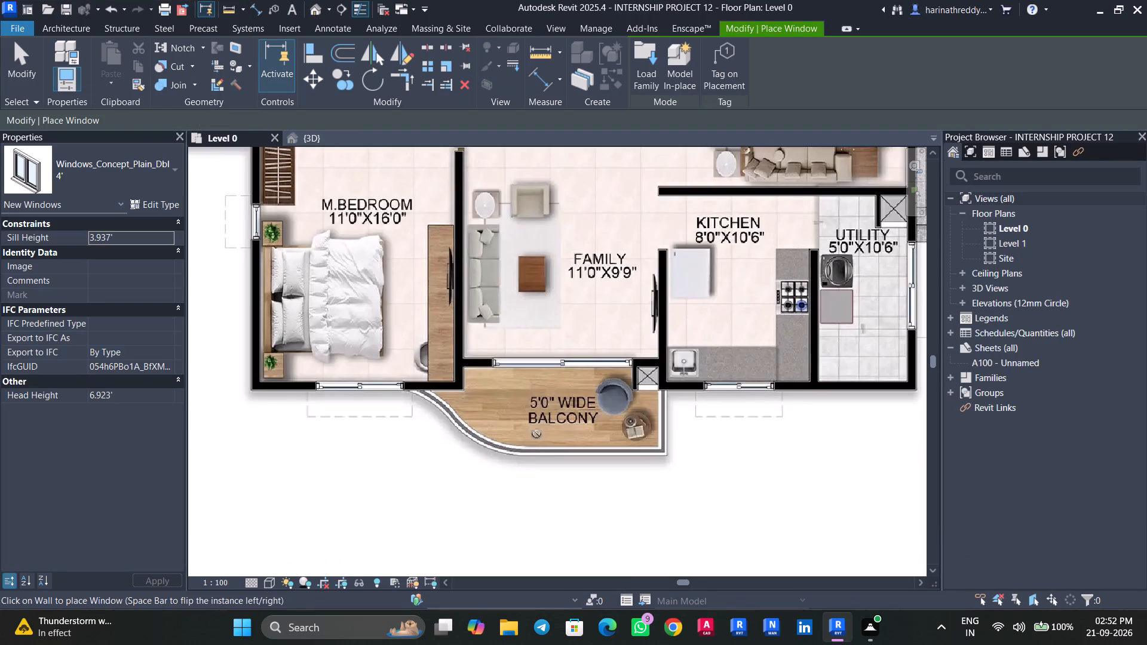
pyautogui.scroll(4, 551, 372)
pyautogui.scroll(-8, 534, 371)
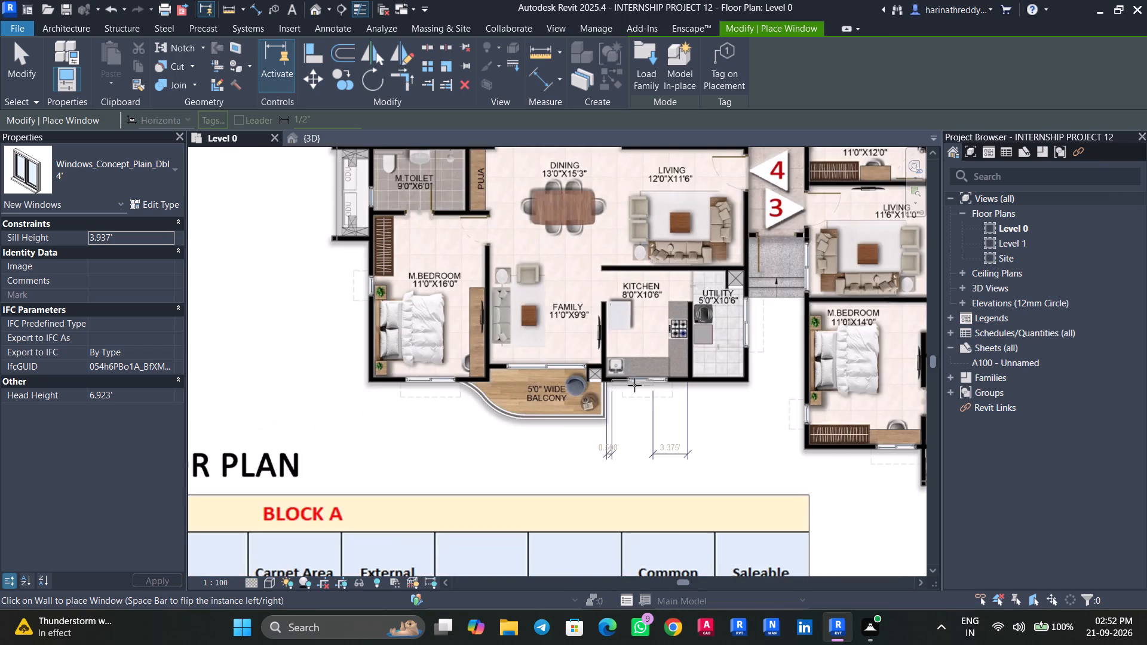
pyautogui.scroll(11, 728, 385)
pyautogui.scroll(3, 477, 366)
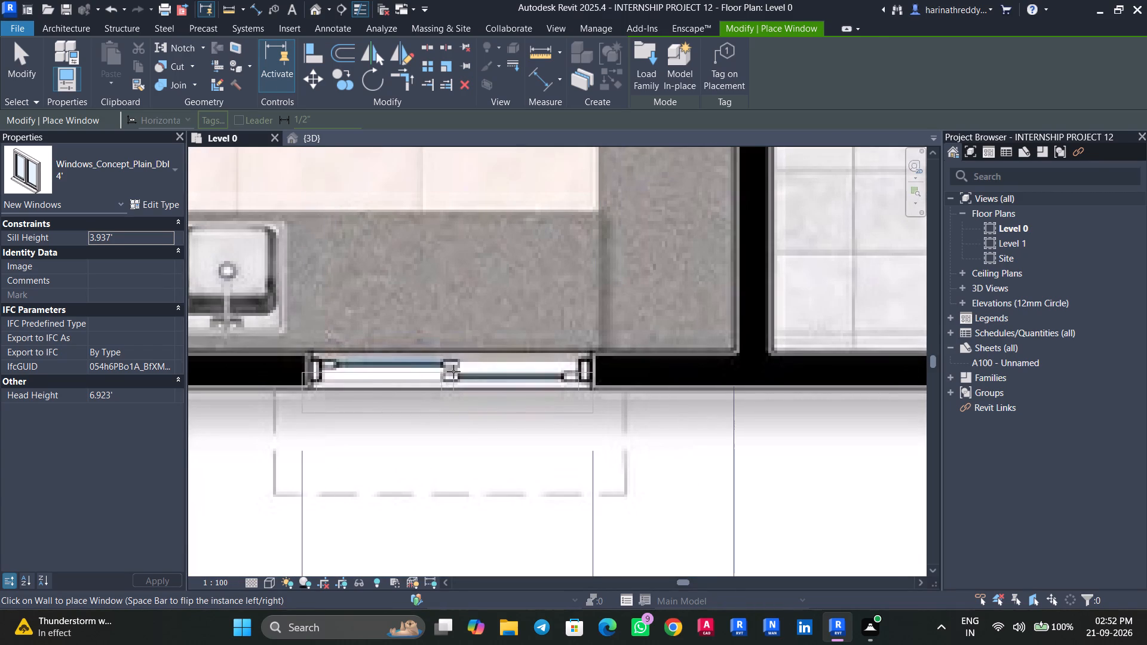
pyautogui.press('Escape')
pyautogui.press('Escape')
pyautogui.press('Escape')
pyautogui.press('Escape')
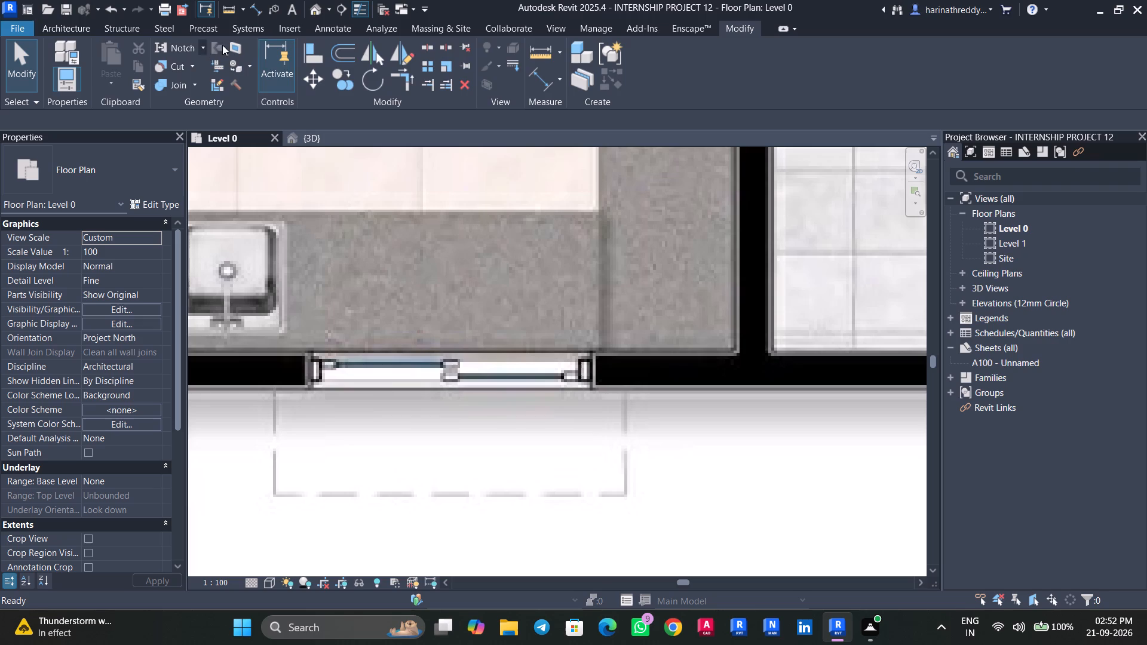
# Load the Windows_Dbl_Casement_w-Vent family from the Windows category of the Autodesk family library.
pyautogui.click(278, 28)
pyautogui.click(636, 52)
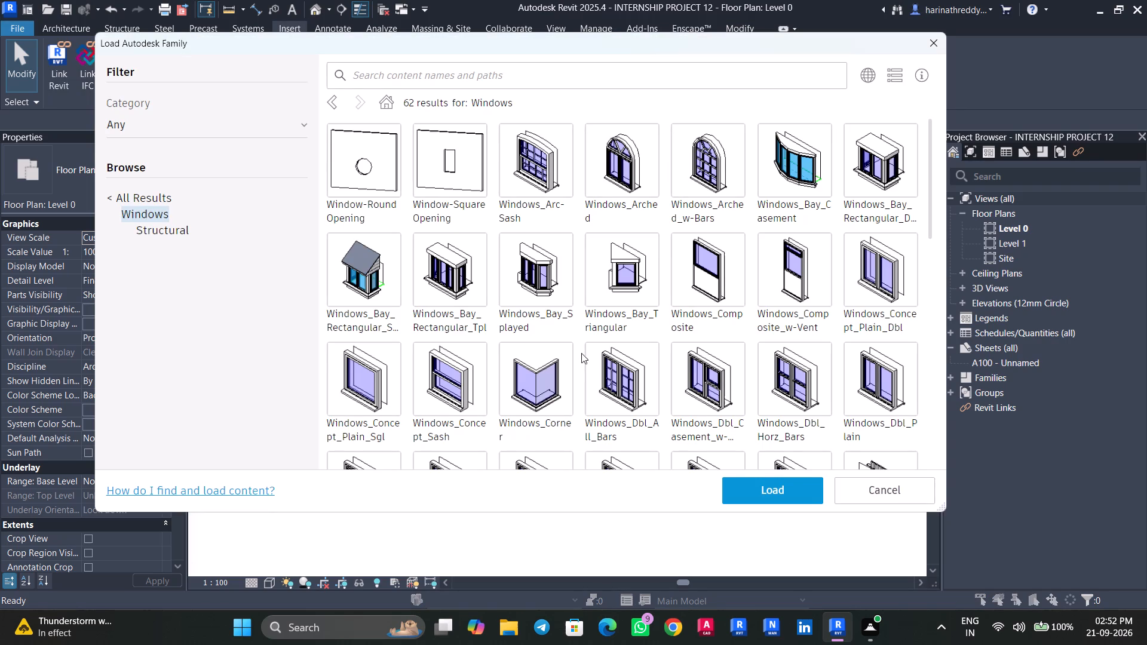
pyautogui.click(693, 358)
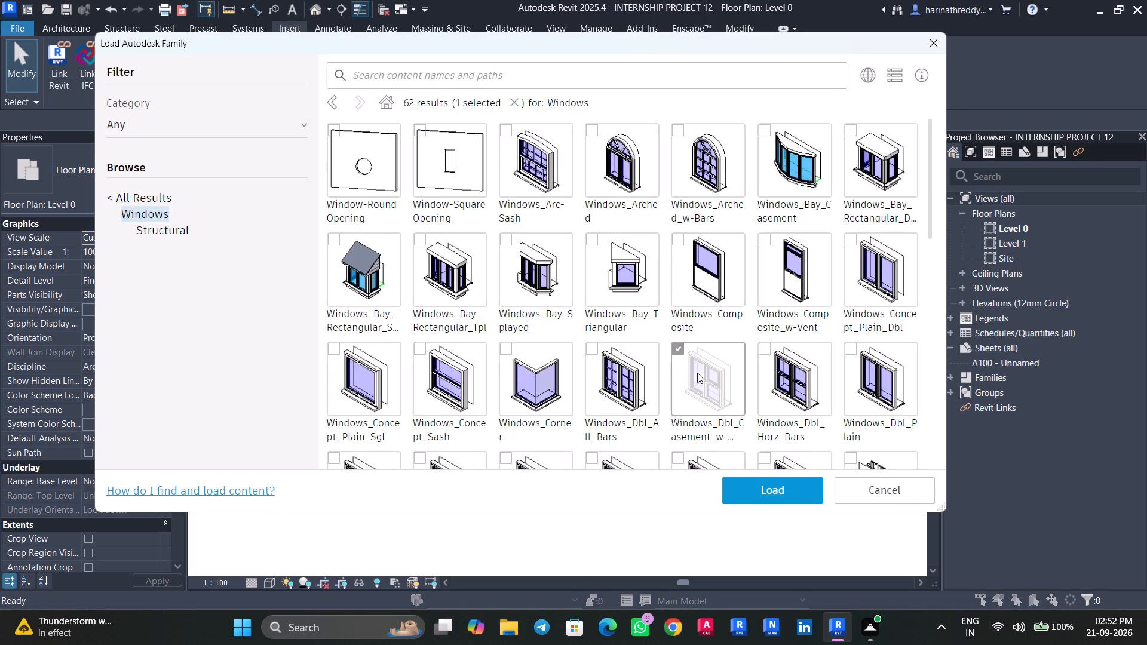
pyautogui.click(759, 486)
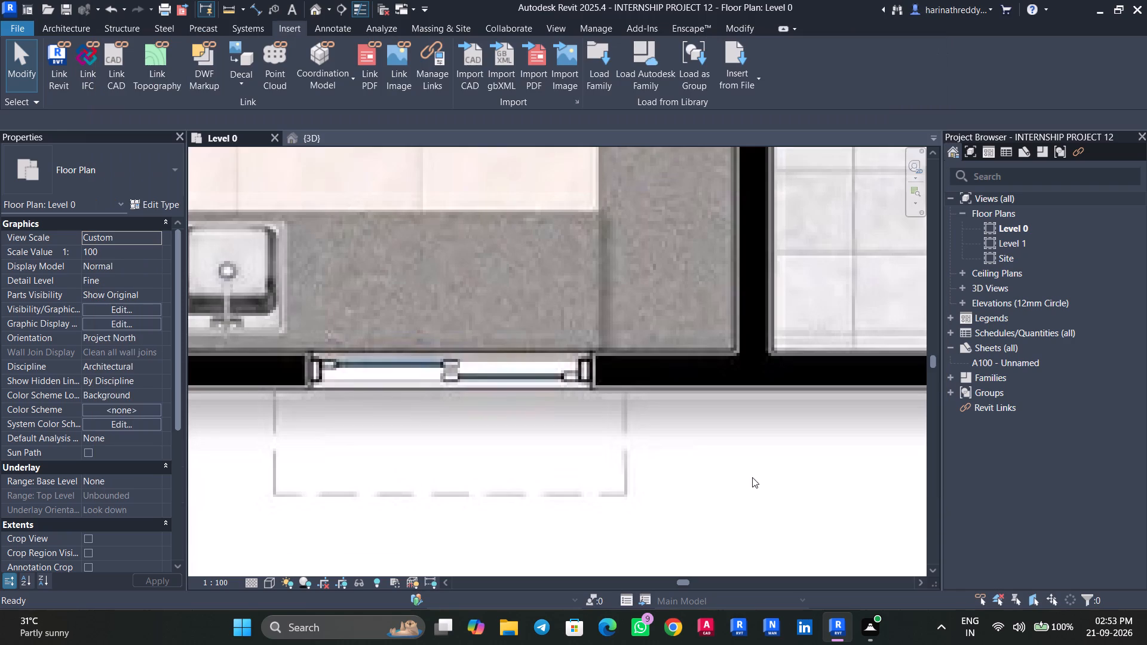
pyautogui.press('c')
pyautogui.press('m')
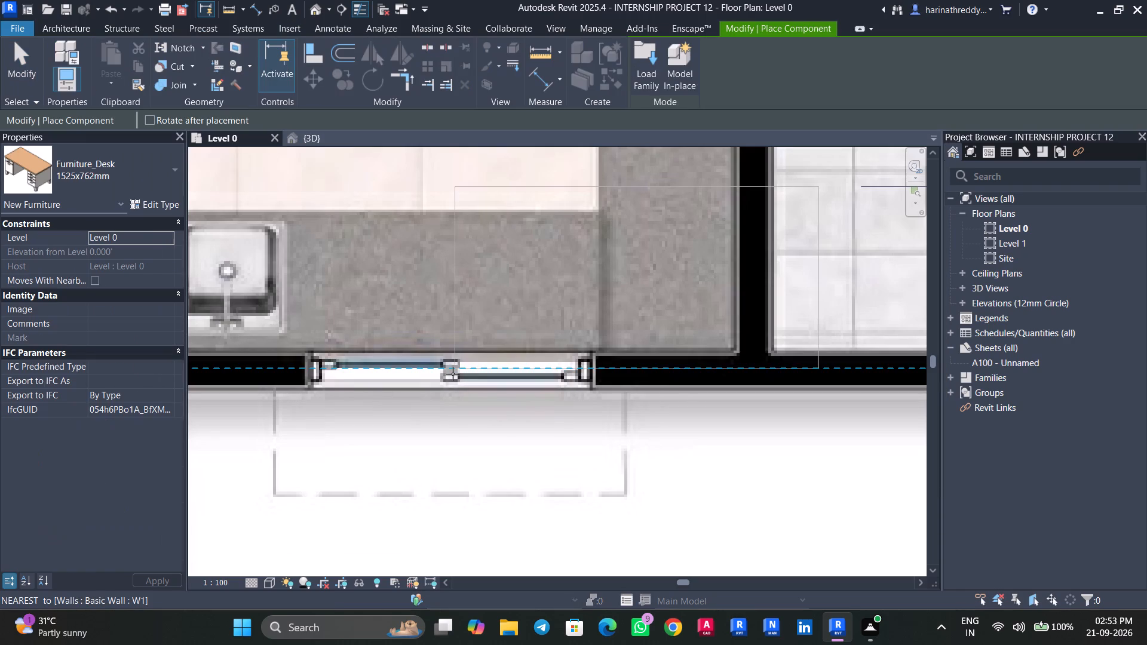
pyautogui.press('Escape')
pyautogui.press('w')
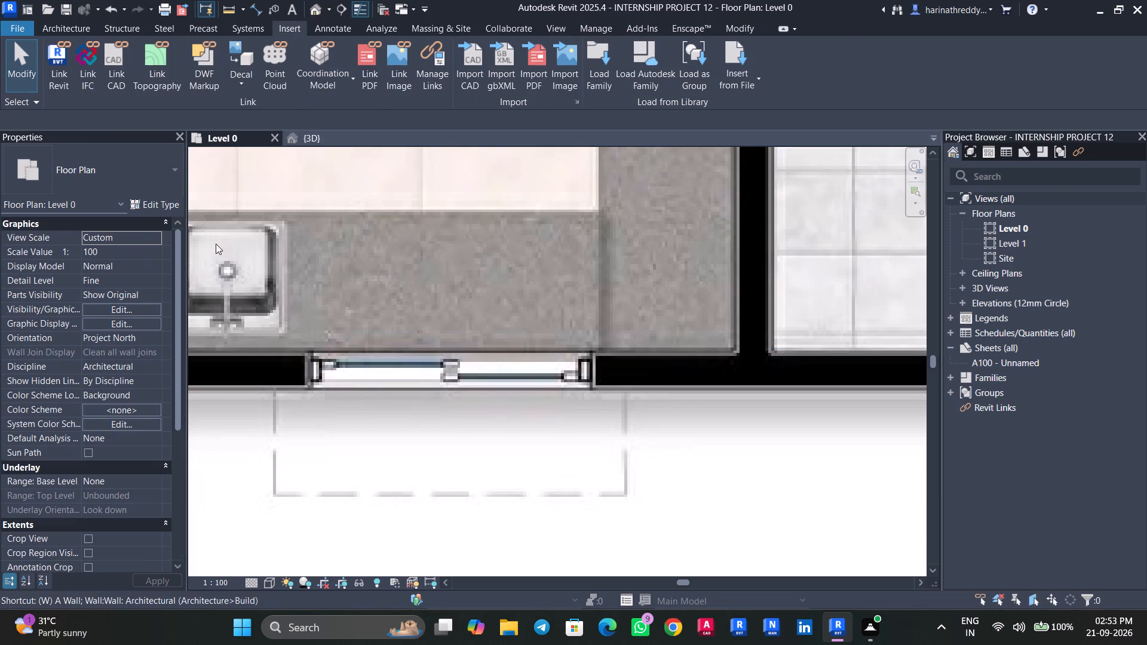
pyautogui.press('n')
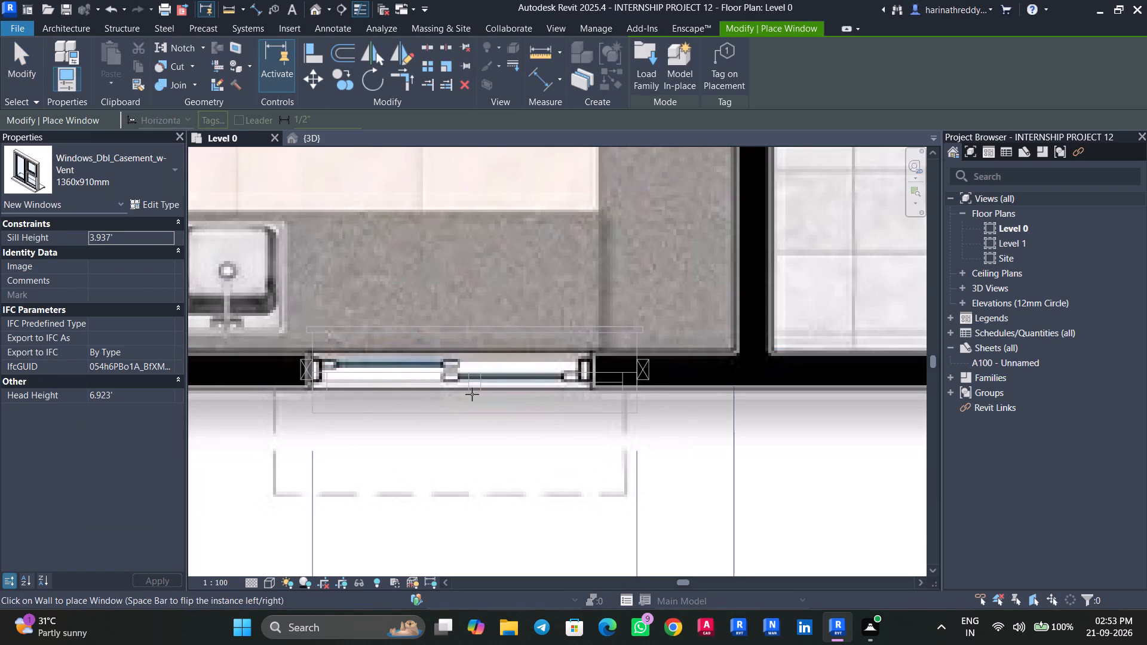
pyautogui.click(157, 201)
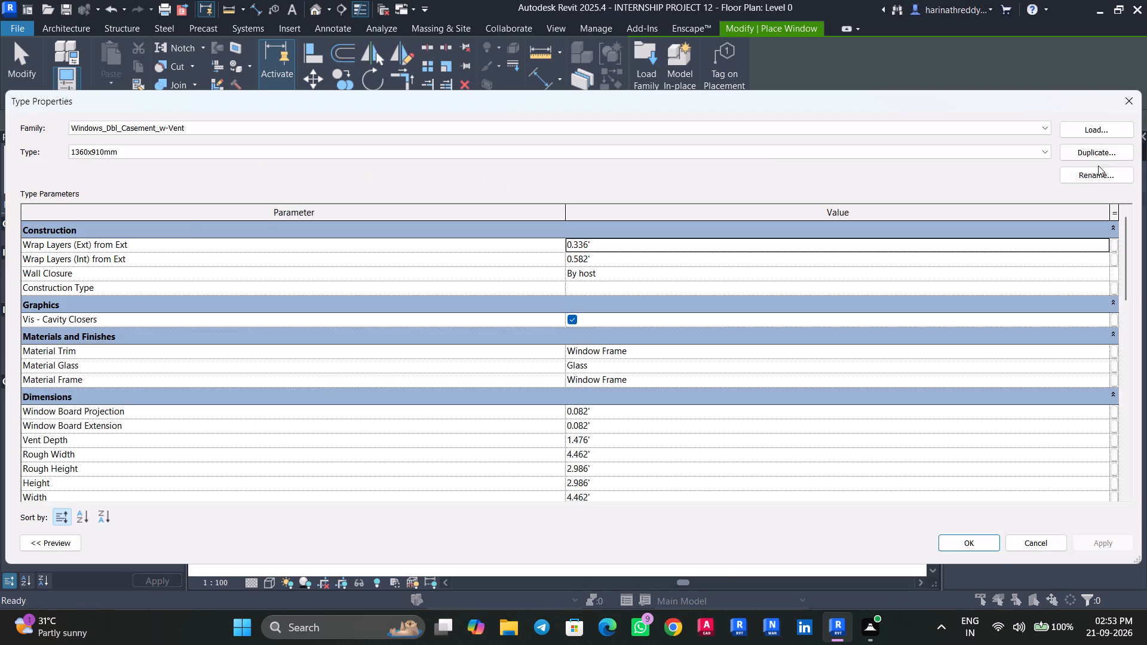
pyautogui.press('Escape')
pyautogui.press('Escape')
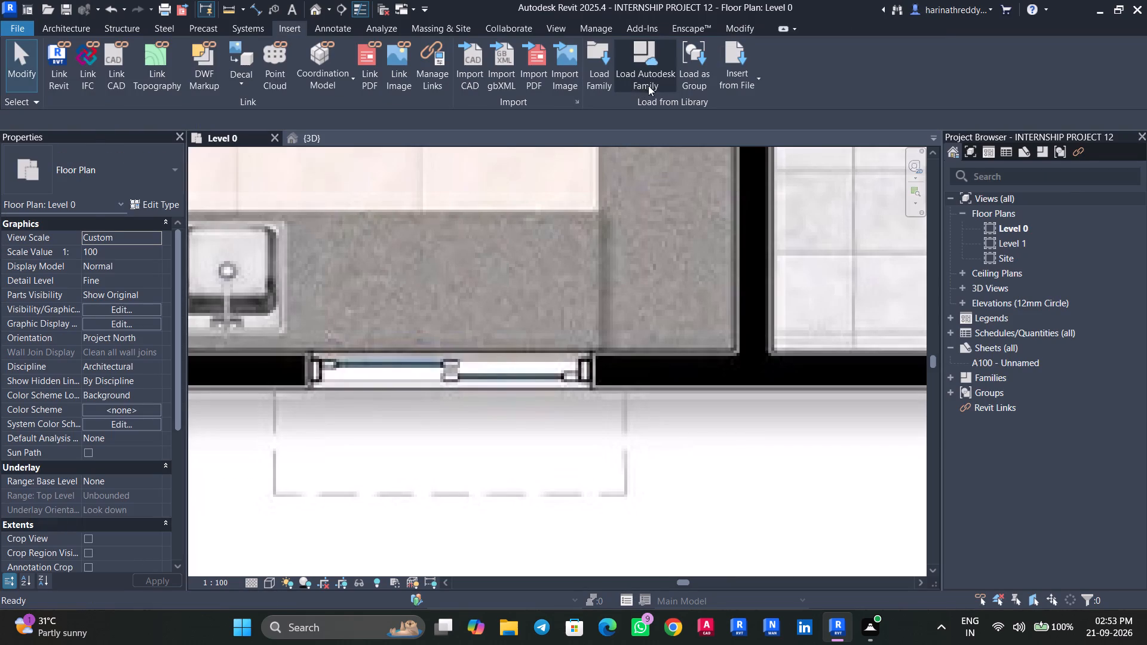
# Load the Windows_Dbl_Variable_Casement family from the Windows category of the Autodesk family library.
pyautogui.click(647, 84)
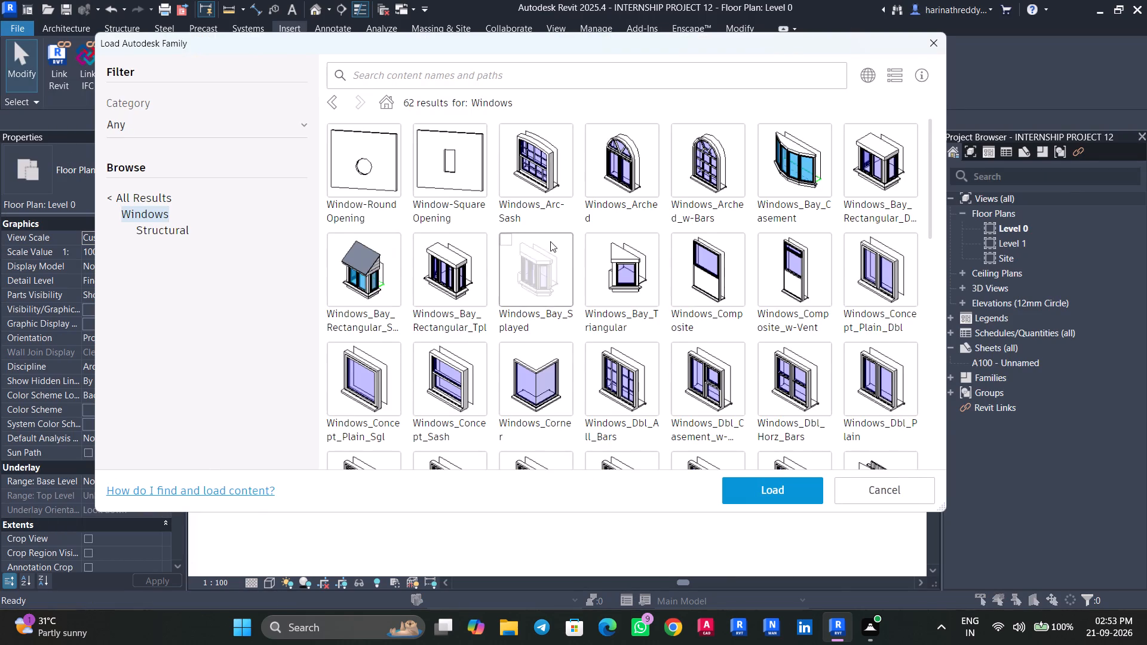
pyautogui.scroll(-1, 550, 241)
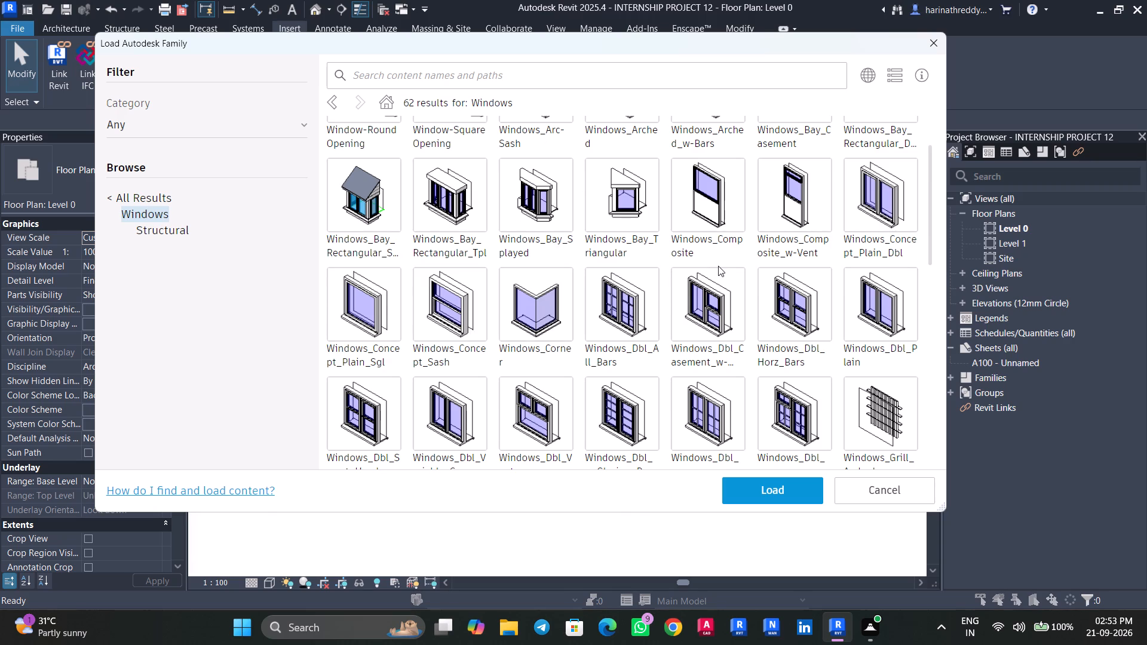
pyautogui.click(463, 389)
pyautogui.scroll(-3, 577, 340)
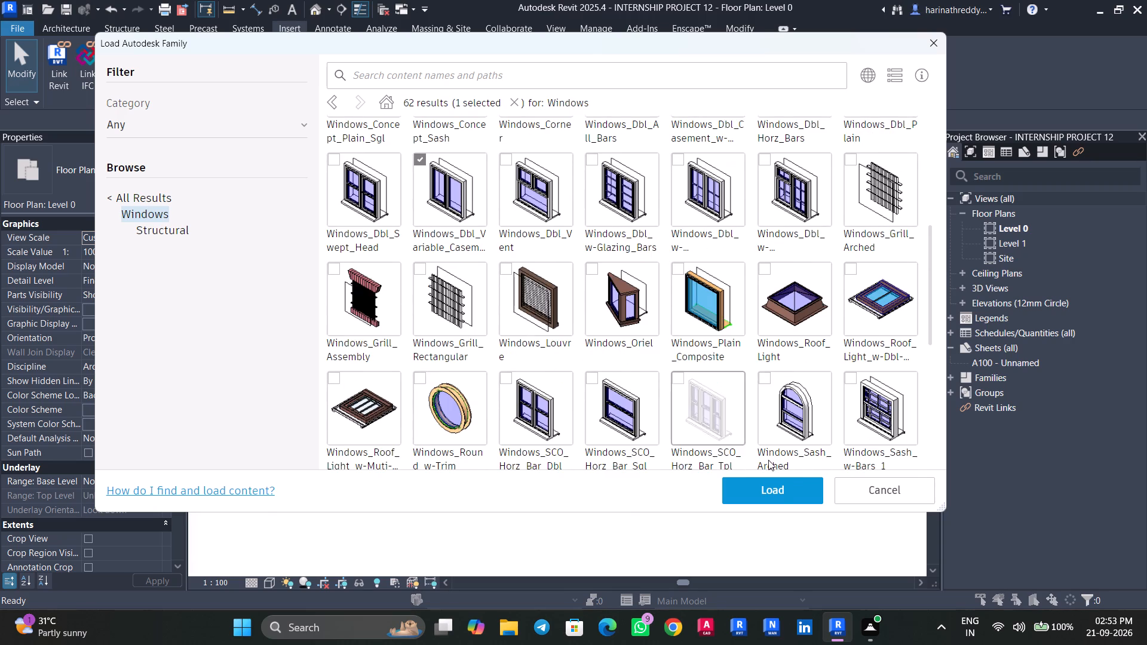
pyautogui.click(781, 495)
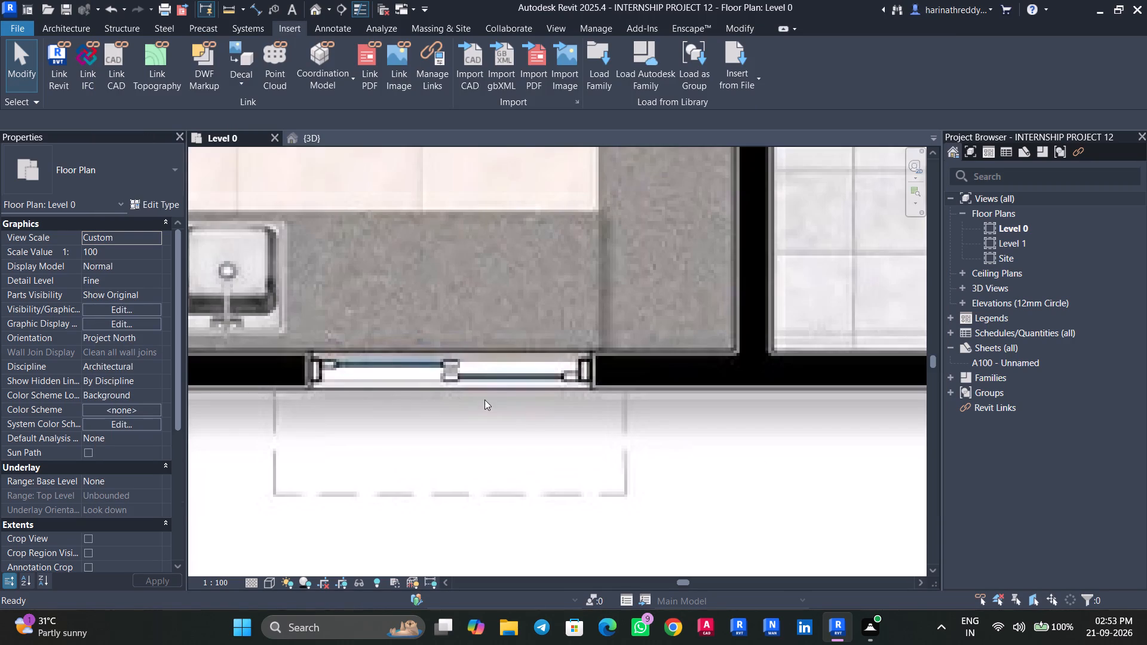
# Start placing a window, duplicate the Windows_Dbl_Variable_Casement 910x910mm type as 4' and set its rough width to 4'.
pyautogui.press('w')
pyautogui.press('n')
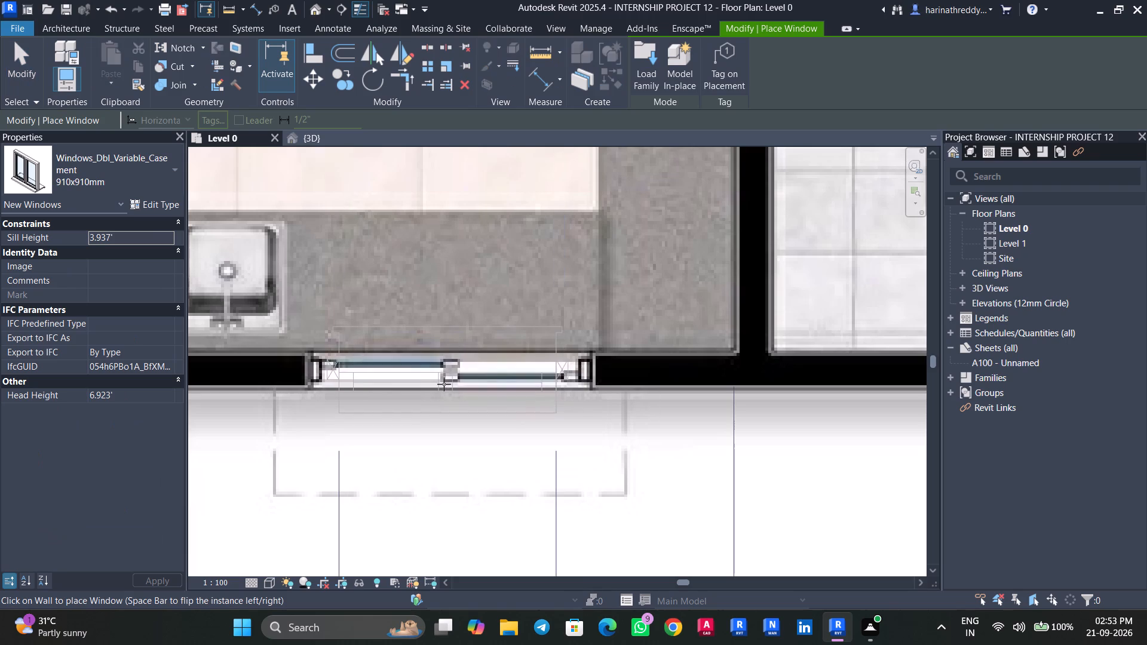
pyautogui.click(170, 204)
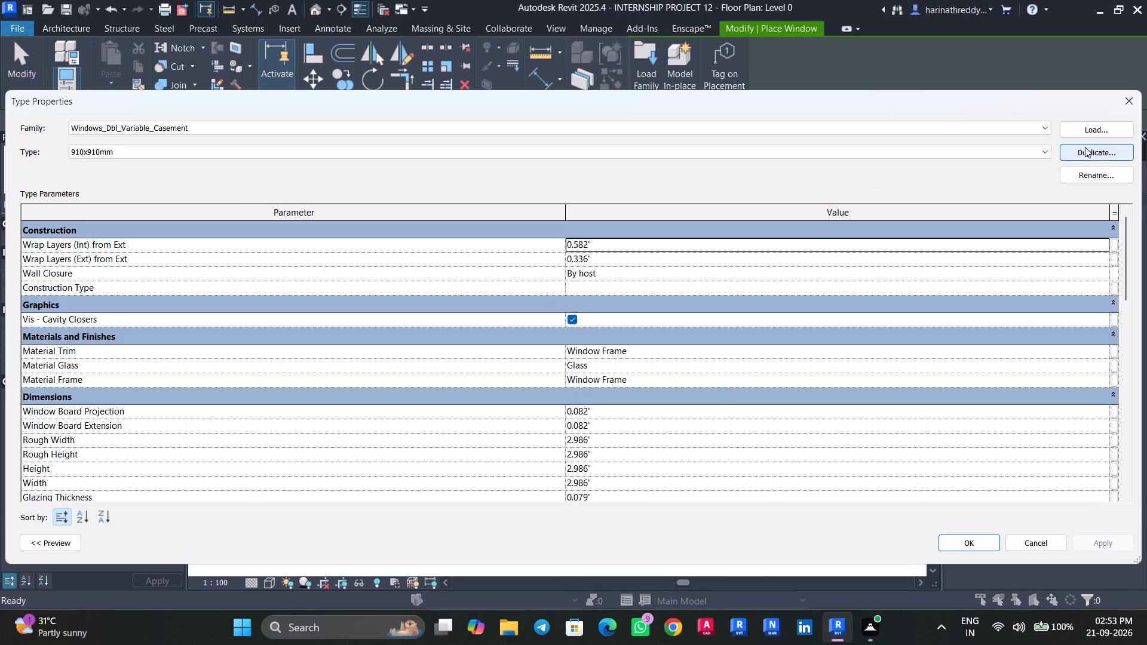
pyautogui.click(1085, 146)
pyautogui.write("4'")
pyautogui.press('Return')
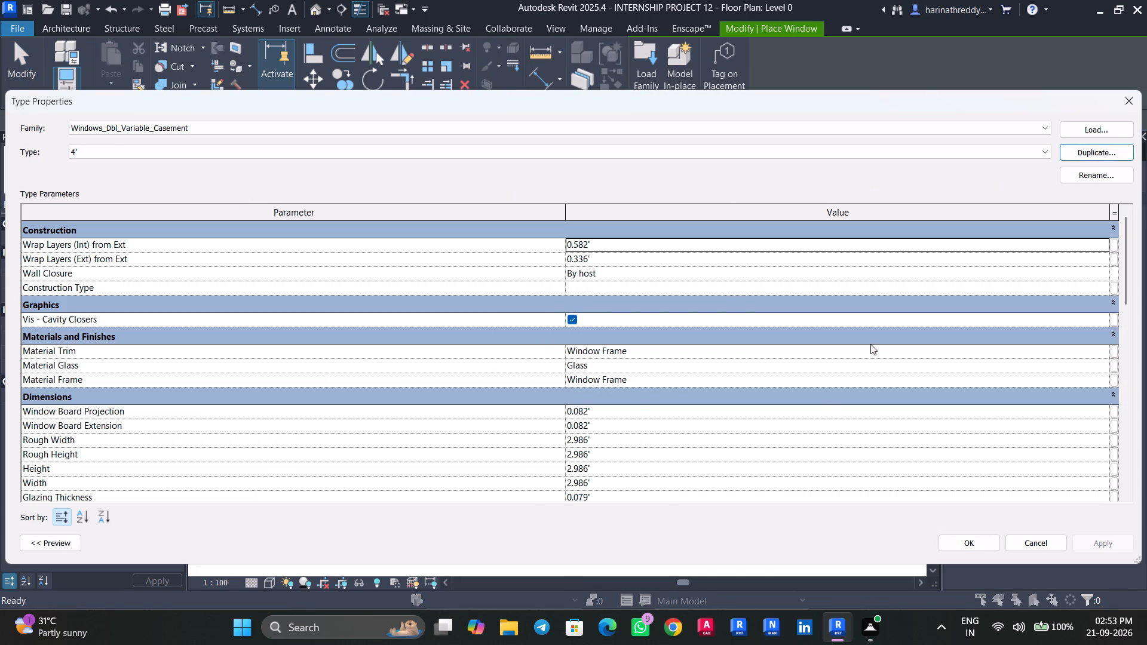
pyautogui.click(613, 444)
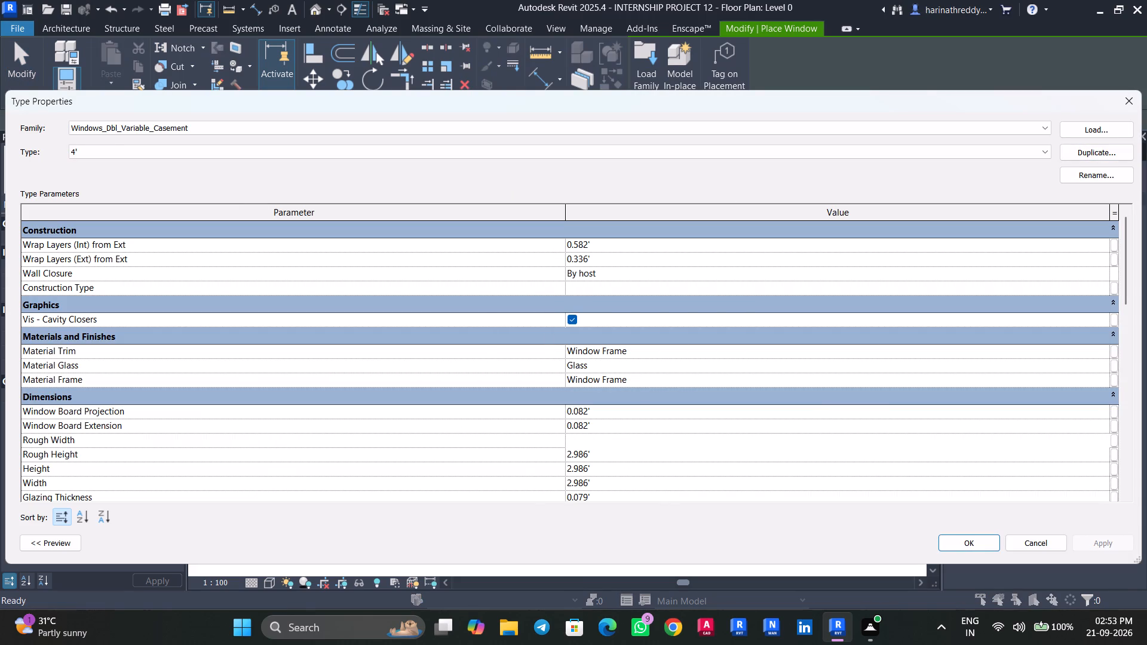
pyautogui.write("4'")
pyautogui.press('Return')
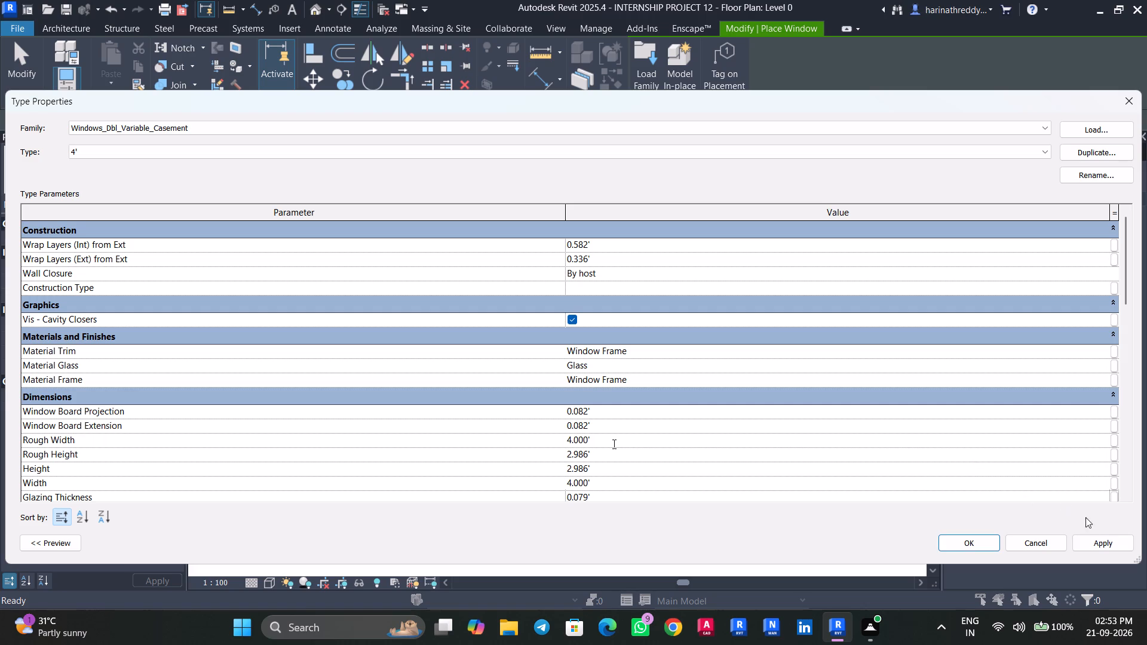
pyautogui.click(1097, 549)
pyautogui.click(979, 548)
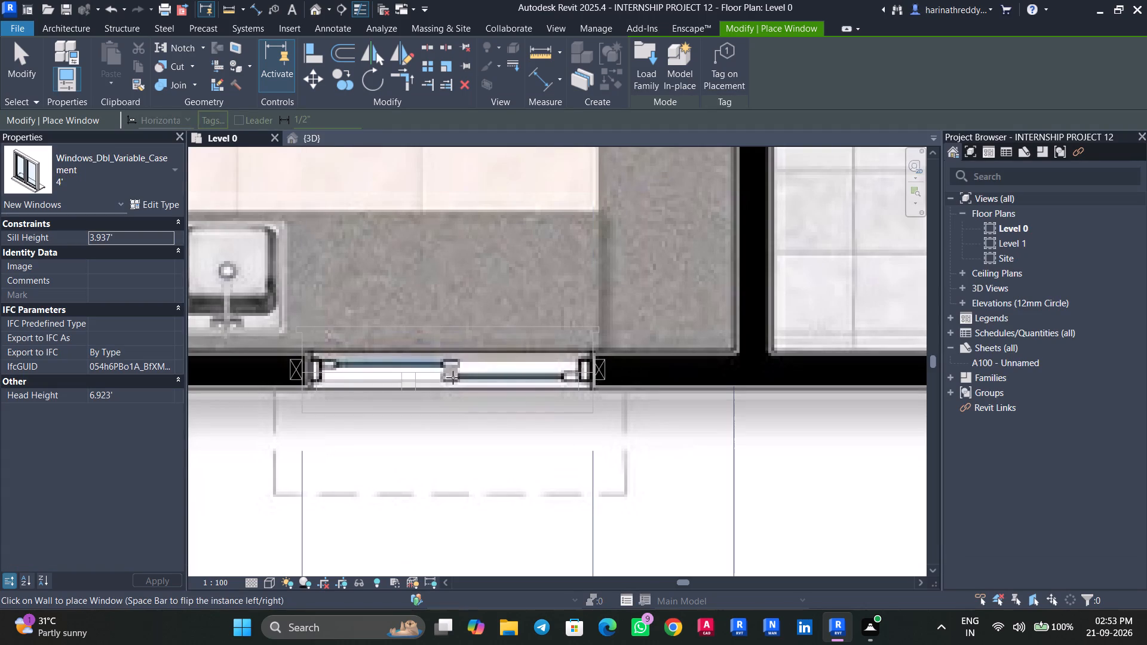
# Place the 4' casement window in flat 4's kitchen outer wall, over the window drawn on the plan image.
pyautogui.click(449, 385)
pyautogui.scroll(-2, 449, 385)
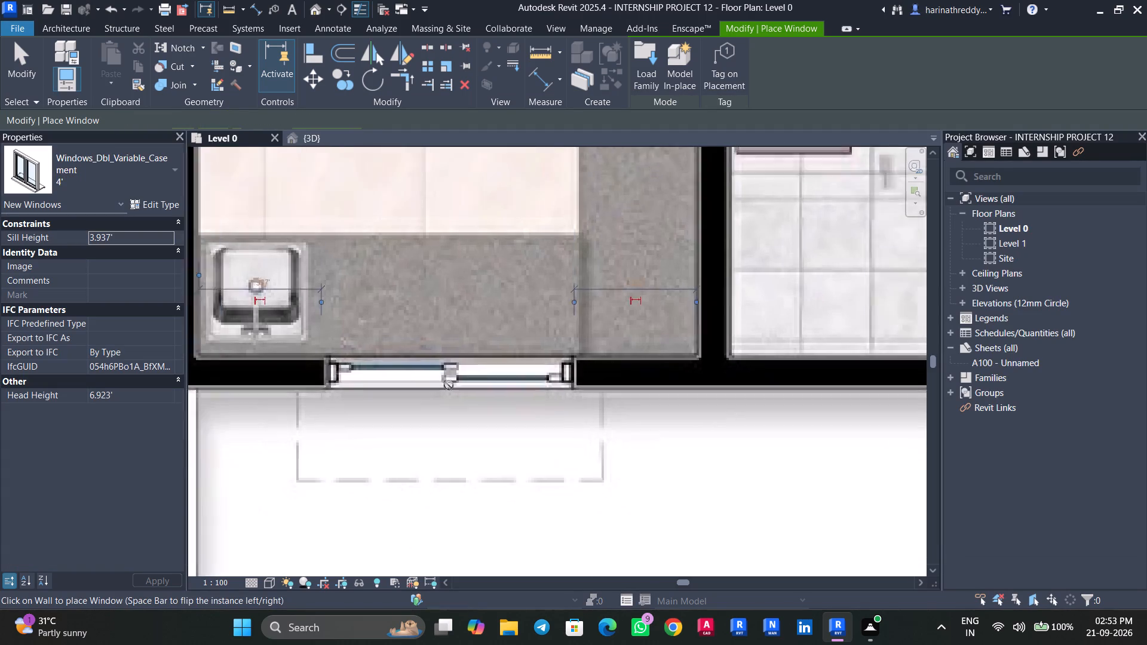
pyautogui.scroll(-9, 449, 385)
pyautogui.moveTo(449, 385); pyautogui.dragTo(737, 382, button='middle')
pyautogui.press('Escape')
pyautogui.press('Escape')
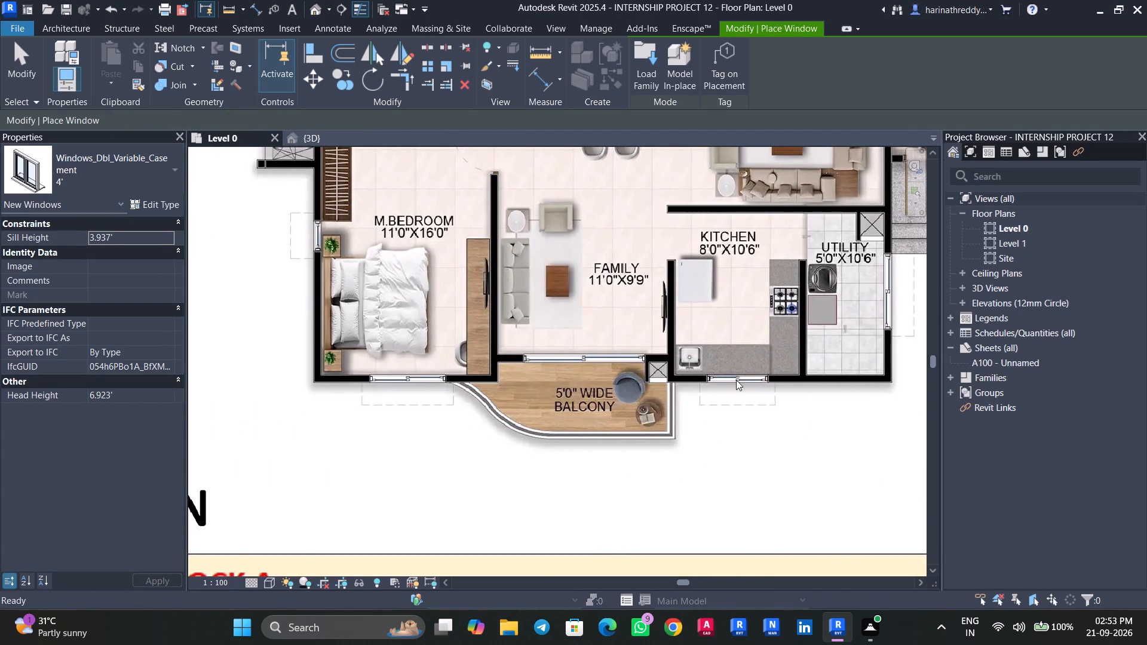
# Measure the width of flat 4's master bedroom window beside the balcony, using the Scale command's reference points without scaling the image.
pyautogui.scroll(5, 423, 379)
pyautogui.click(367, 410)
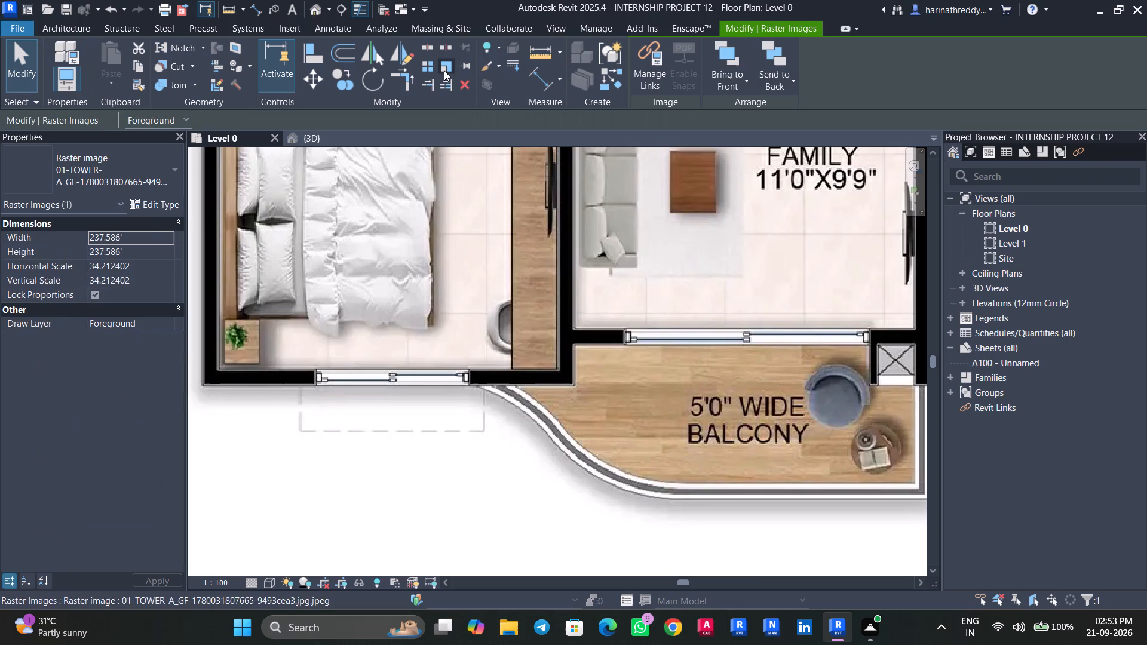
pyautogui.click(444, 70)
pyautogui.scroll(5, 387, 336)
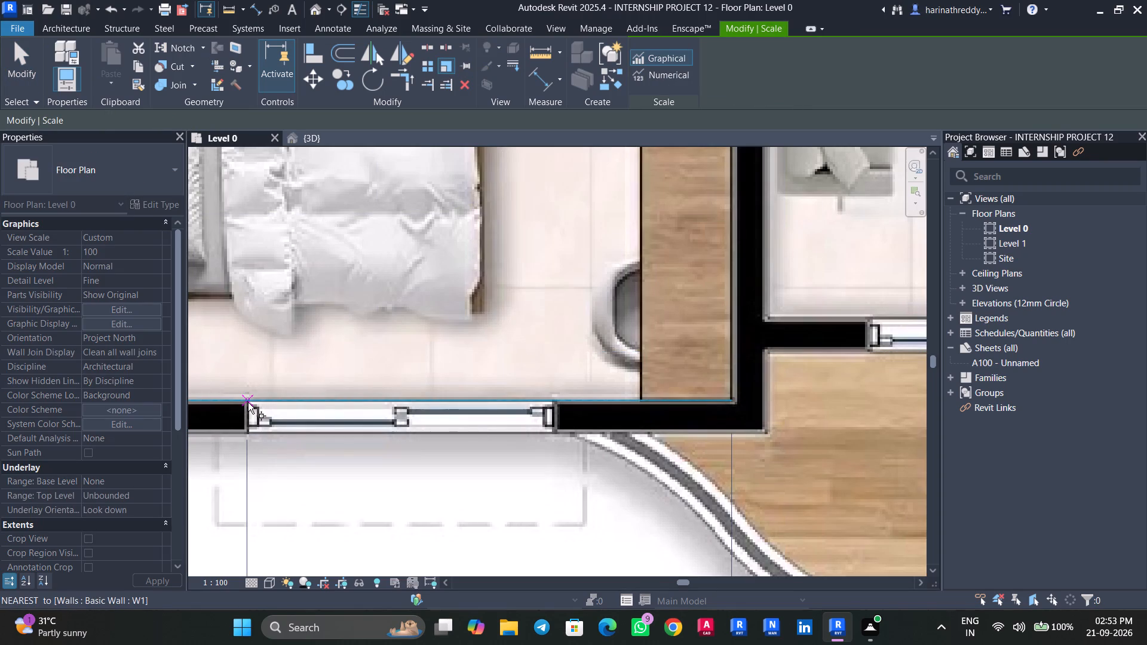
pyautogui.click(247, 402)
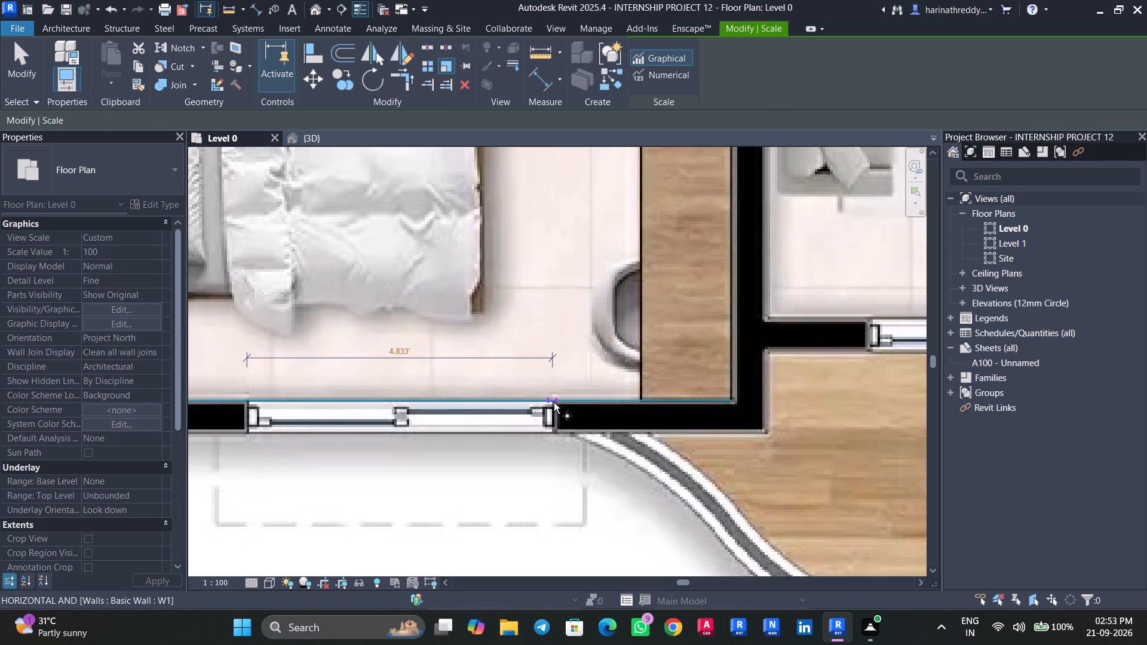
pyautogui.scroll(5, 554, 401)
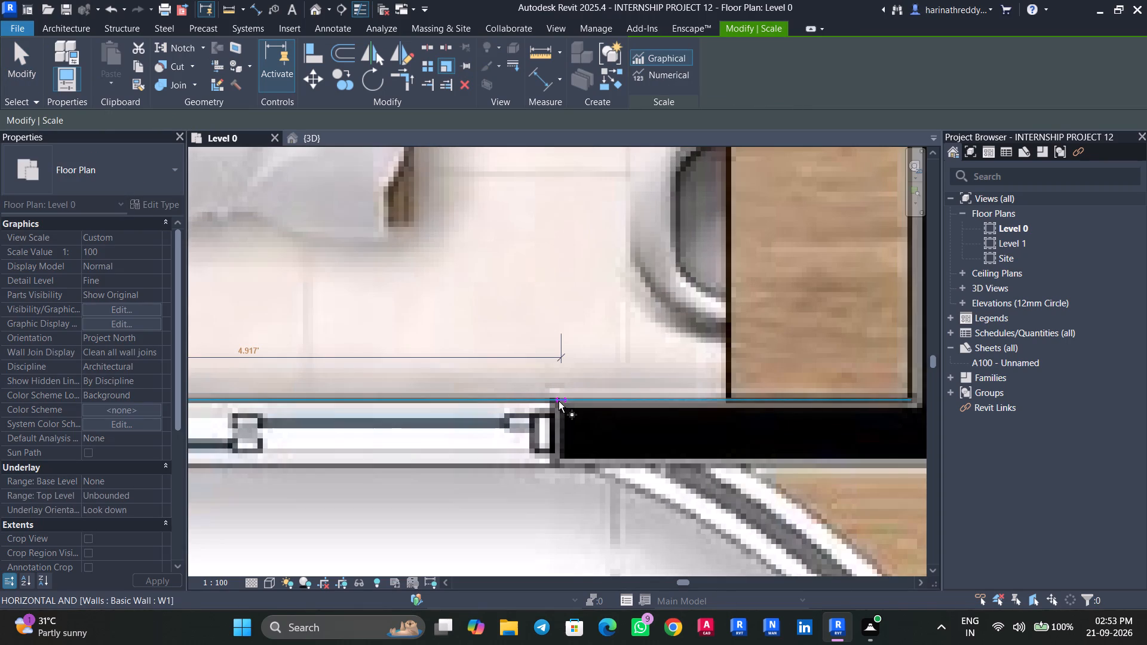
pyautogui.scroll(-6, 559, 401)
pyautogui.press('Escape')
pyautogui.press('Escape')
# Start placing a window, duplicate the Windows_Dbl_Variable_Casement 4' type as 5' and set its rough width to 5'.
pyautogui.press('w')
pyautogui.press('n')
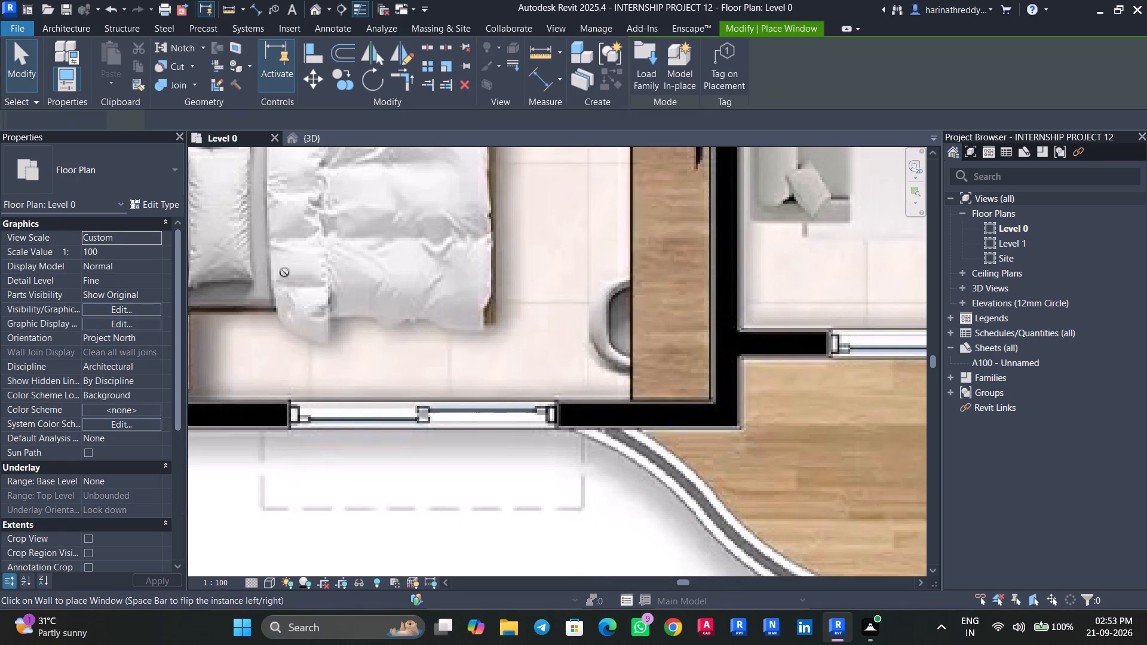
pyautogui.click(144, 202)
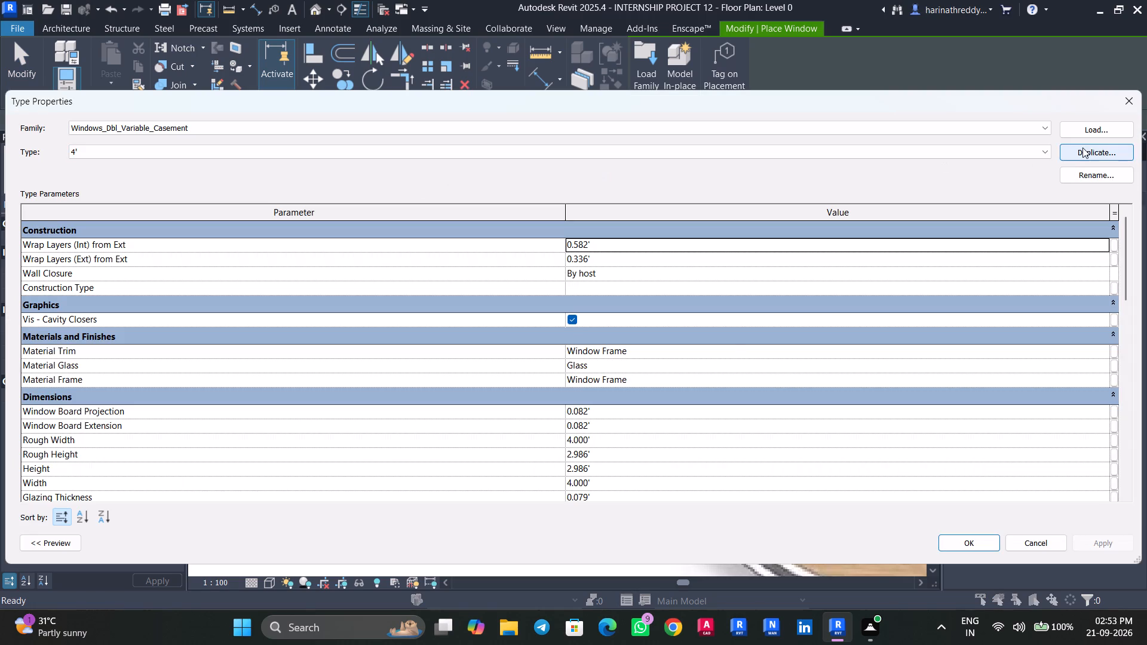
pyautogui.click(1082, 148)
pyautogui.write("5'")
pyautogui.press('Return')
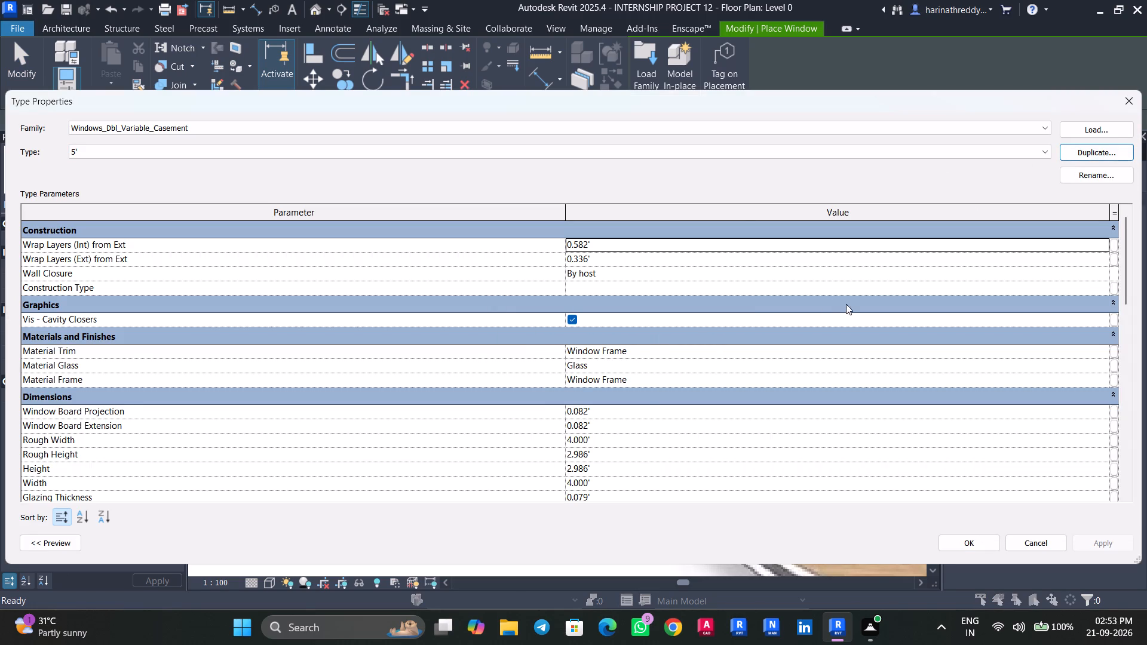
pyautogui.click(643, 439)
pyautogui.write("5'")
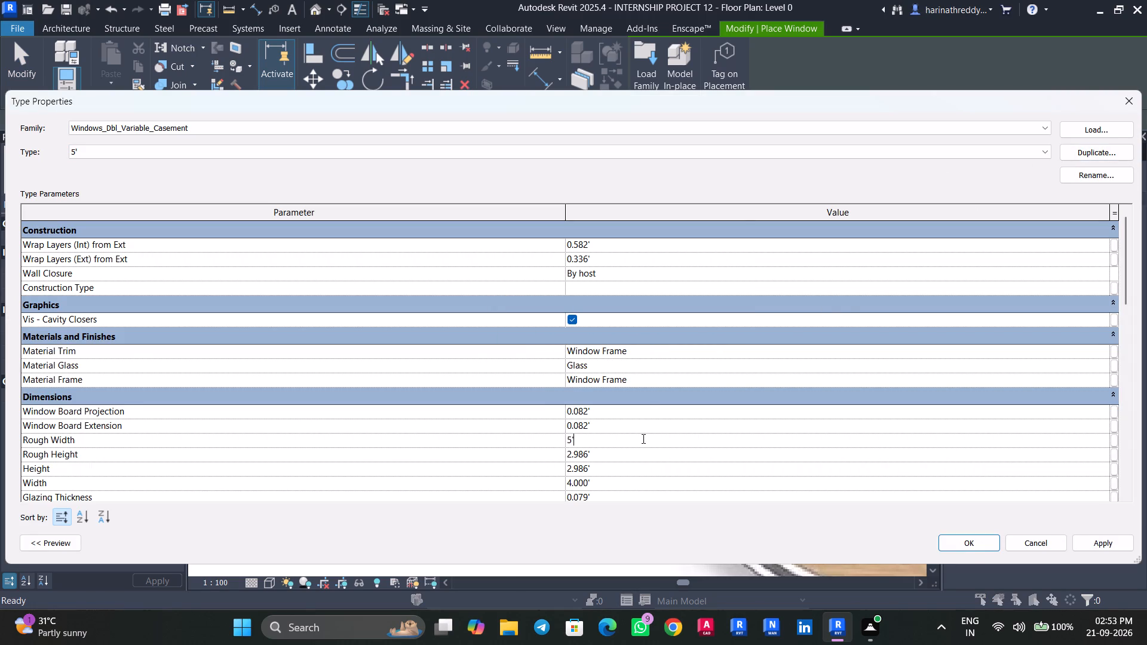
pyautogui.press('Return')
pyautogui.click(1119, 548)
pyautogui.click(957, 539)
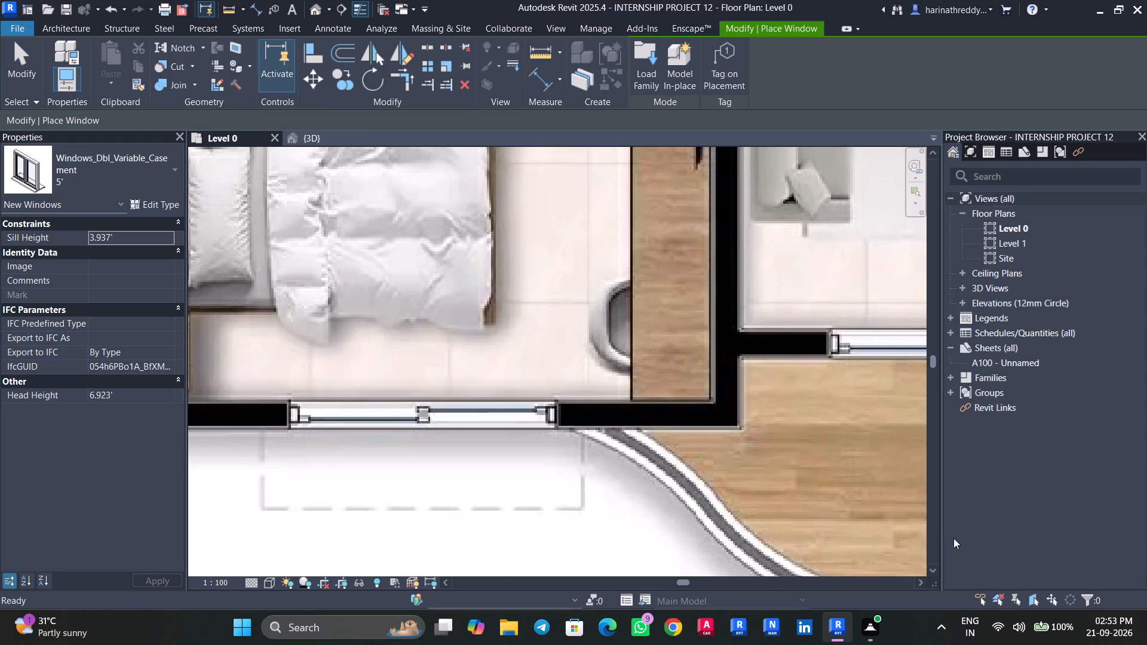
# Place the 5' casement window in flat 4's master bedroom wall beside the balcony, over the window drawn on the plan image.
pyautogui.click(422, 431)
pyautogui.scroll(-7, 422, 431)
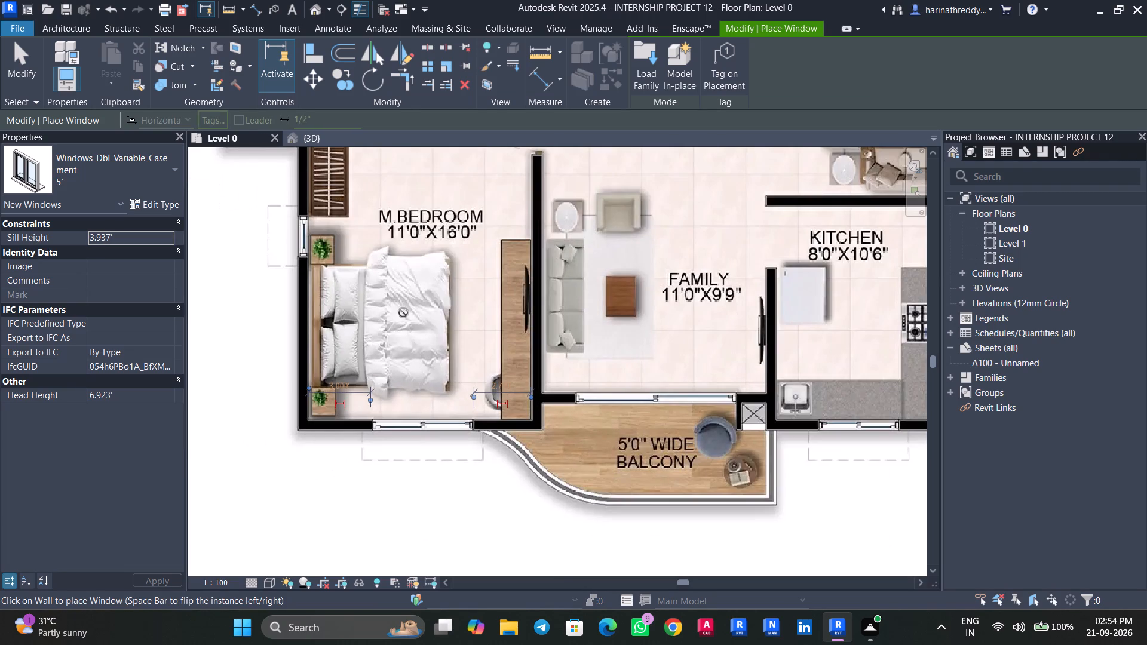
pyautogui.scroll(6, 274, 234)
pyautogui.moveTo(274, 234); pyautogui.dragTo(283, 347, button='middle')
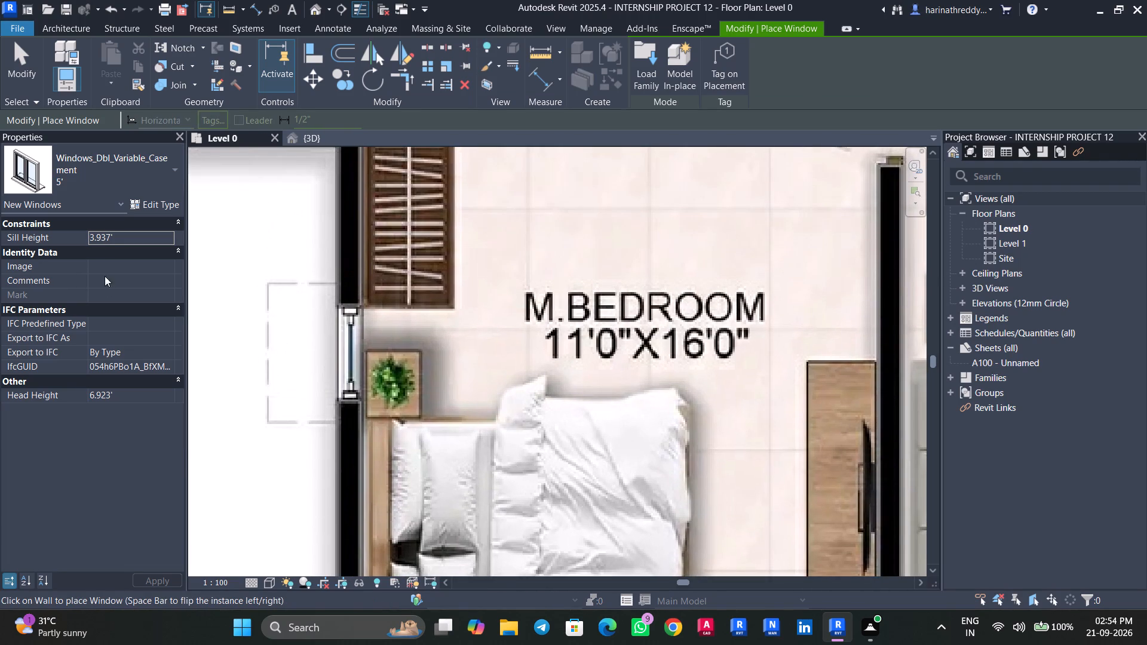
pyautogui.press('Escape')
pyautogui.press('Escape')
# Measure the width of the master bedroom's side window between wardrobe and bed, using the Scale command's reference points without scaling the image.
pyautogui.click(283, 278)
pyautogui.click(449, 69)
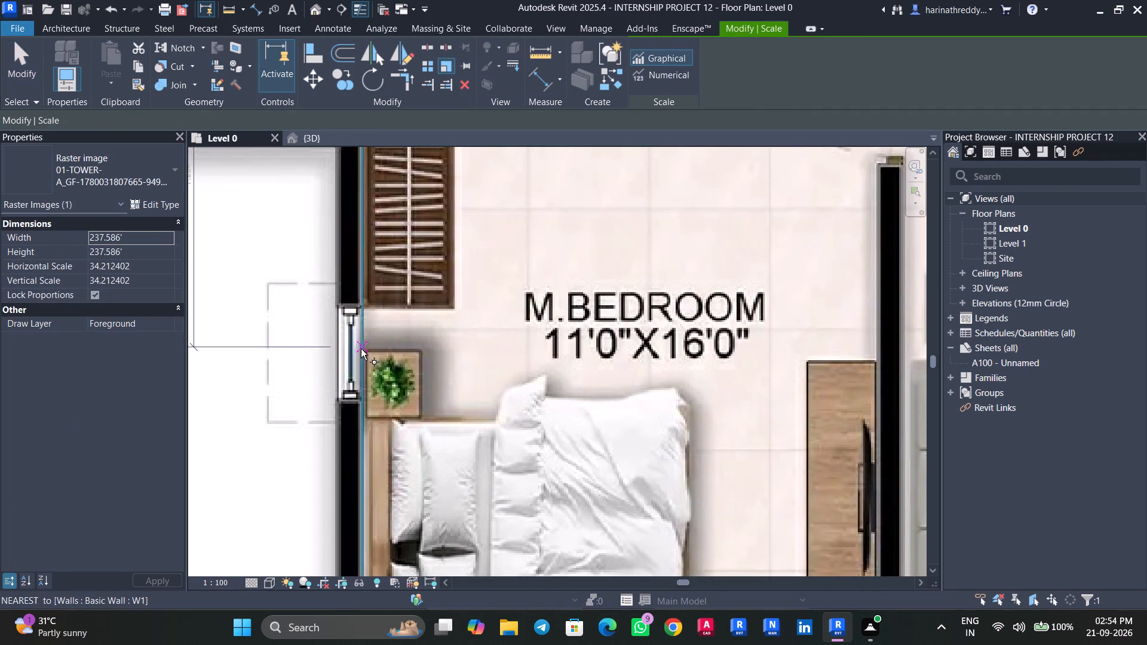
pyautogui.scroll(4, 361, 349)
pyautogui.click(364, 275)
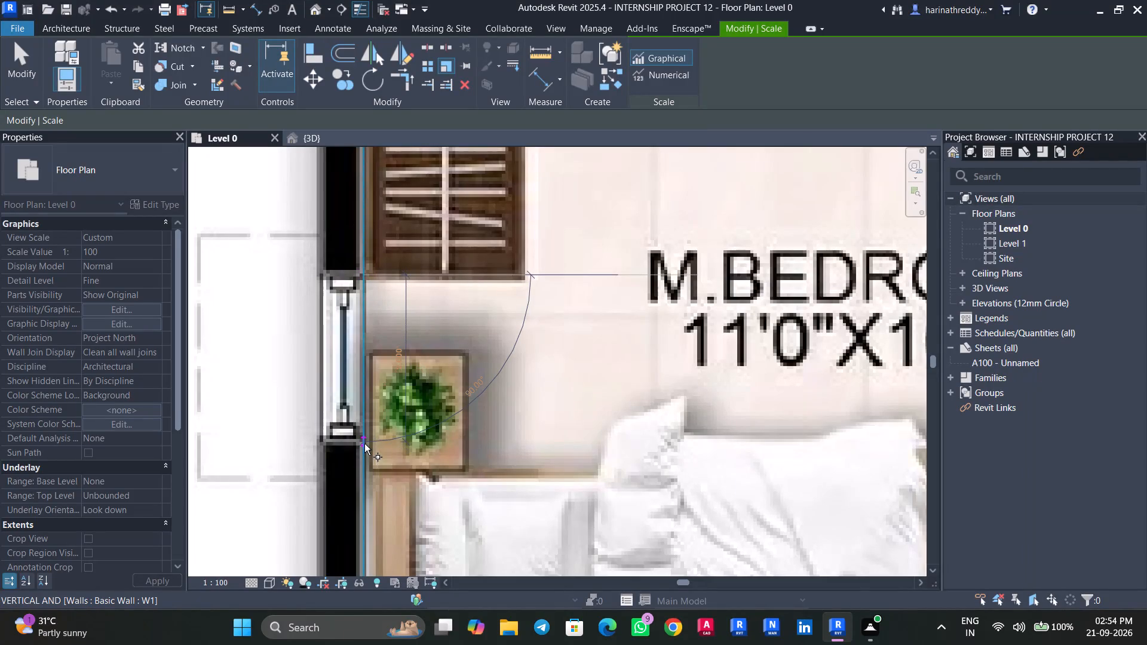
pyautogui.press('Escape')
pyautogui.press('Escape')
# Start placing a window, duplicate the Windows_Dbl_Variable_Casement 5' type as 2' and set its rough width to 2'.
pyautogui.press('w')
pyautogui.press('n')
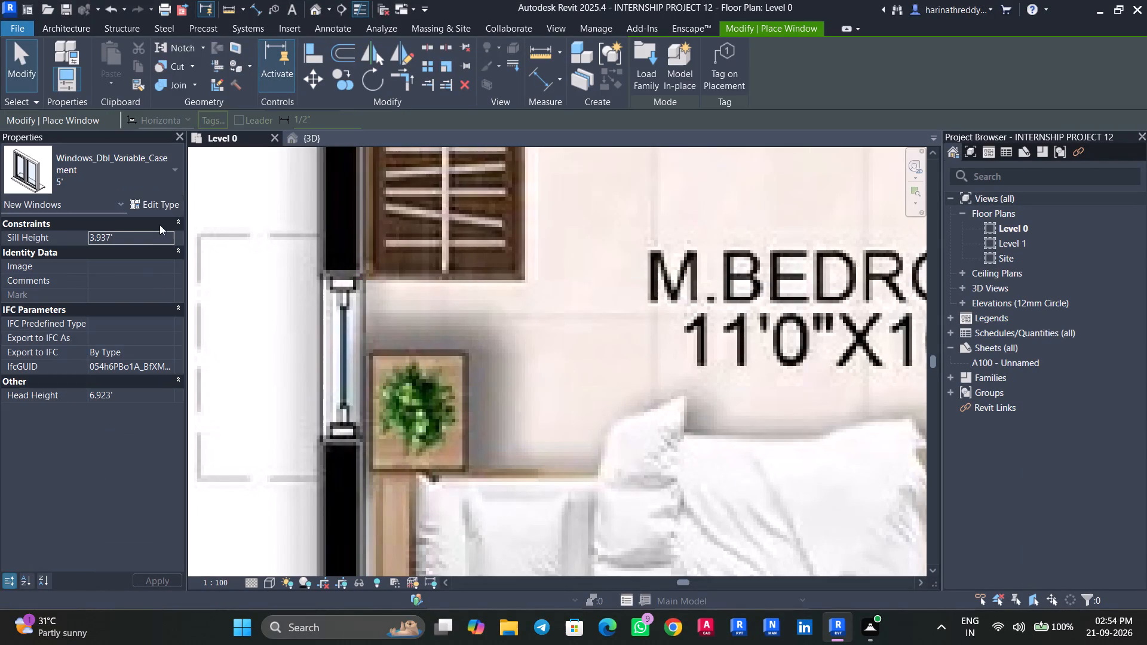
pyautogui.click(161, 200)
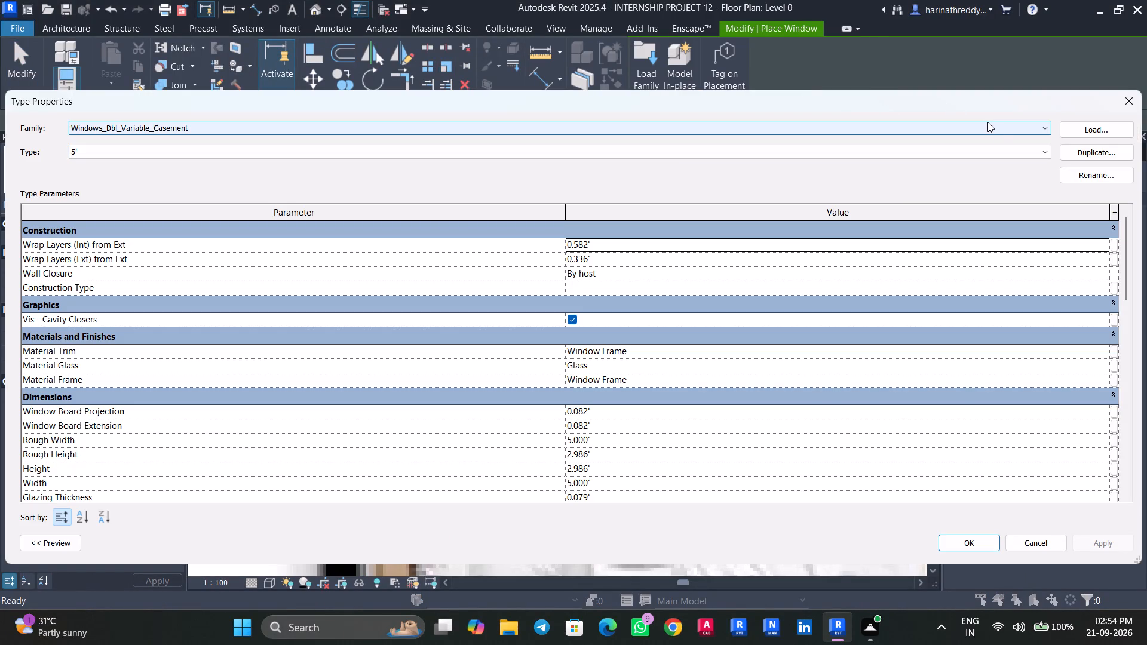
pyautogui.click(1057, 151)
pyautogui.click(1078, 158)
pyautogui.write("2'")
pyautogui.press('Return')
pyautogui.click(615, 439)
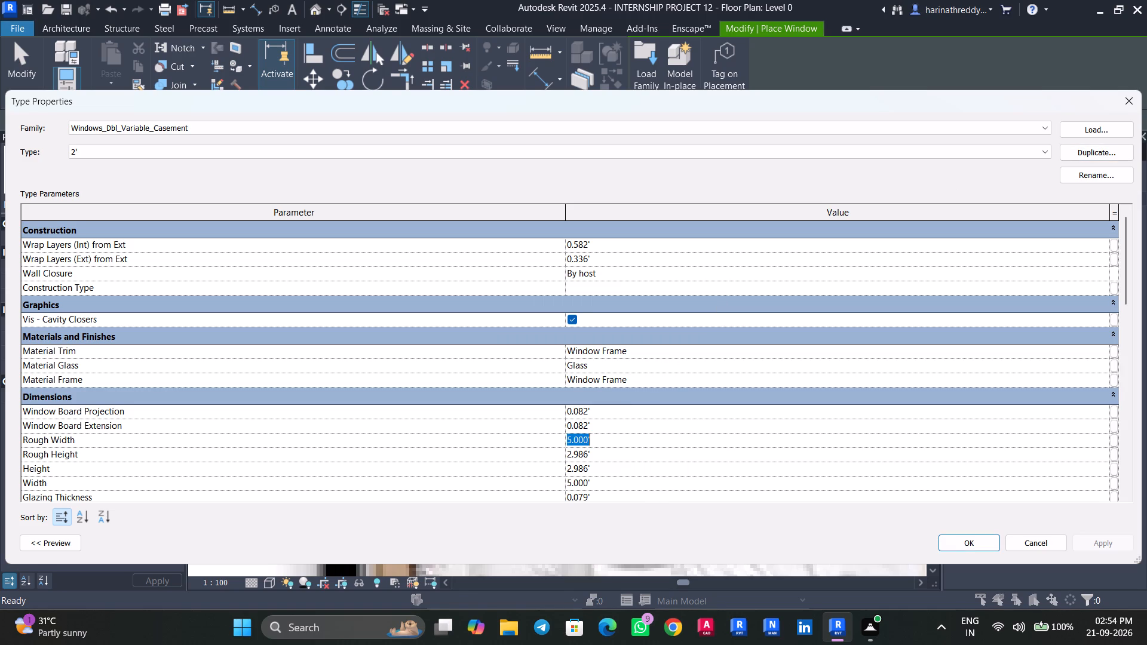
pyautogui.write("2'")
pyautogui.press('Return')
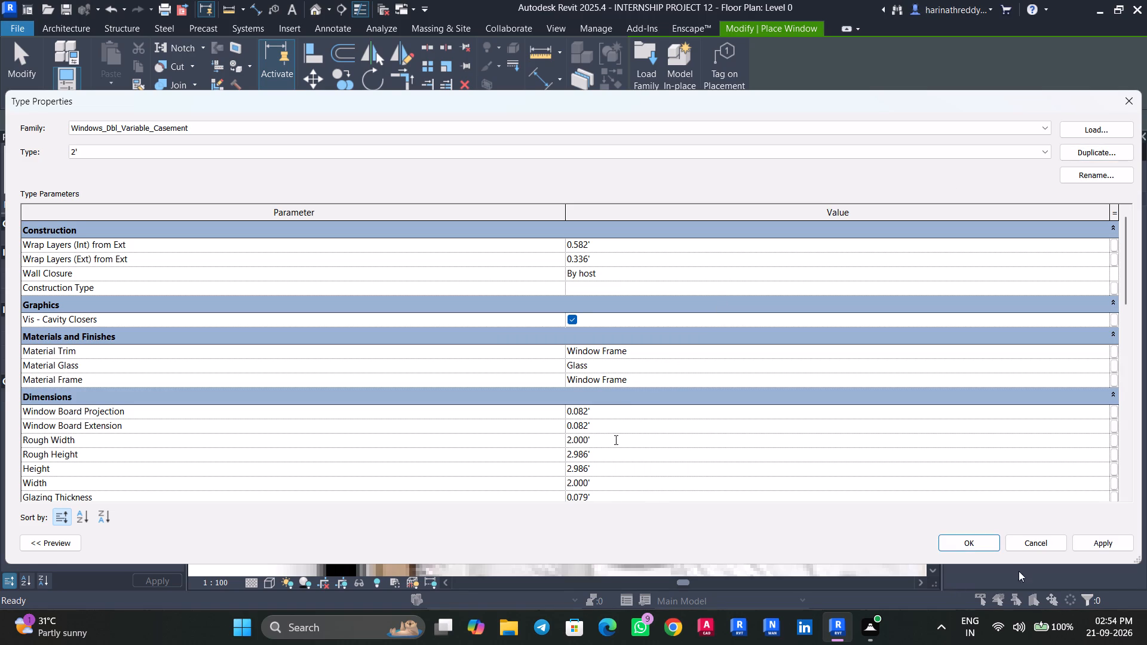
pyautogui.click(1097, 543)
pyautogui.click(970, 542)
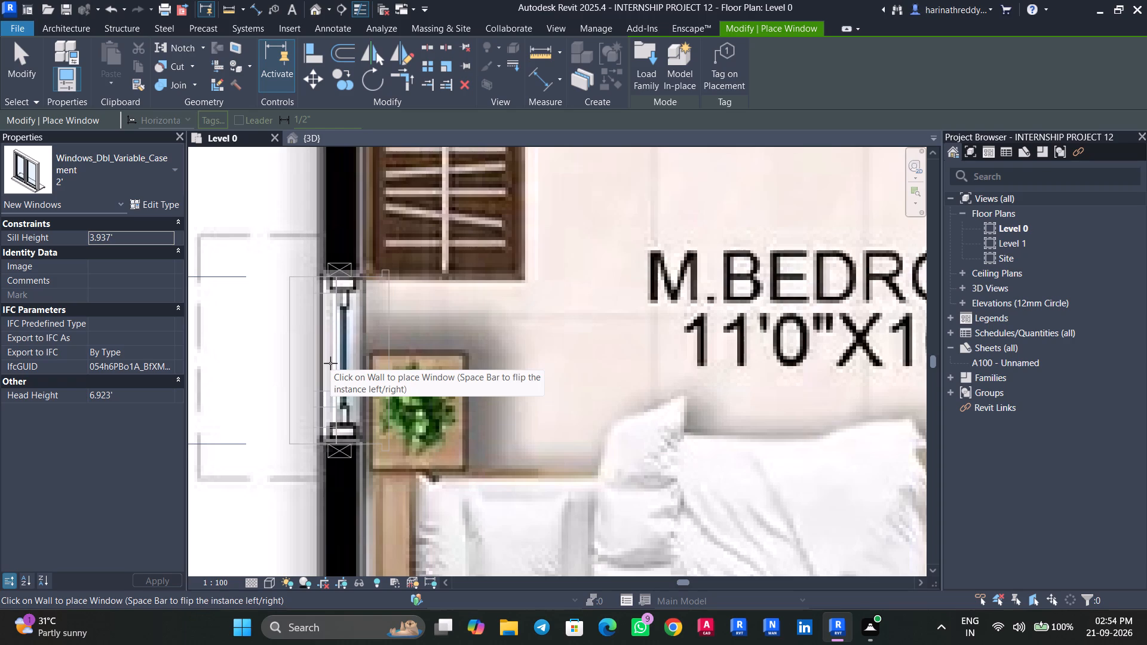
# Place the 2' casement window in the master bedroom's outer side wall, over the window drawn between wardrobe and bed.
pyautogui.click(330, 363)
pyautogui.scroll(-15, 330, 363)
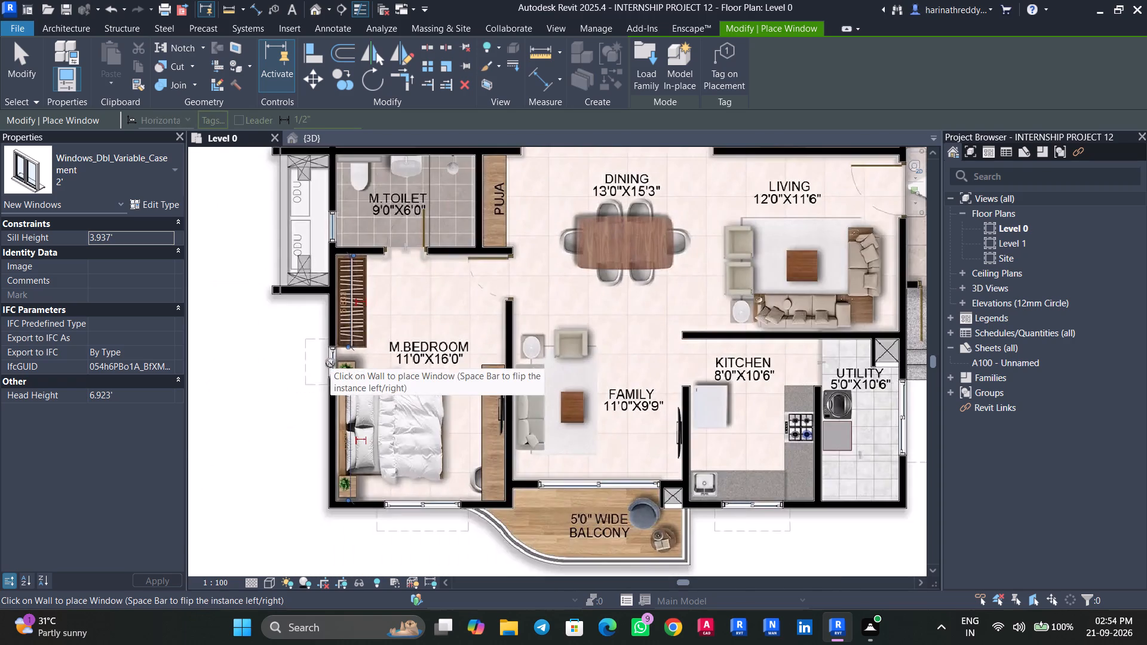
pyautogui.scroll(5, 323, 285)
pyautogui.moveTo(312, 284); pyautogui.dragTo(266, 435, button='middle')
pyautogui.press('Escape')
pyautogui.press('Escape')
pyautogui.press('Escape')
# Measure the width of flat 4's master toilet window, using the Scale command's reference points without scaling the plan image.
pyautogui.click(324, 398)
pyautogui.scroll(-3, 324, 398)
pyautogui.moveTo(324, 398); pyautogui.dragTo(339, 276, button='middle')
pyautogui.scroll(6, 339, 276)
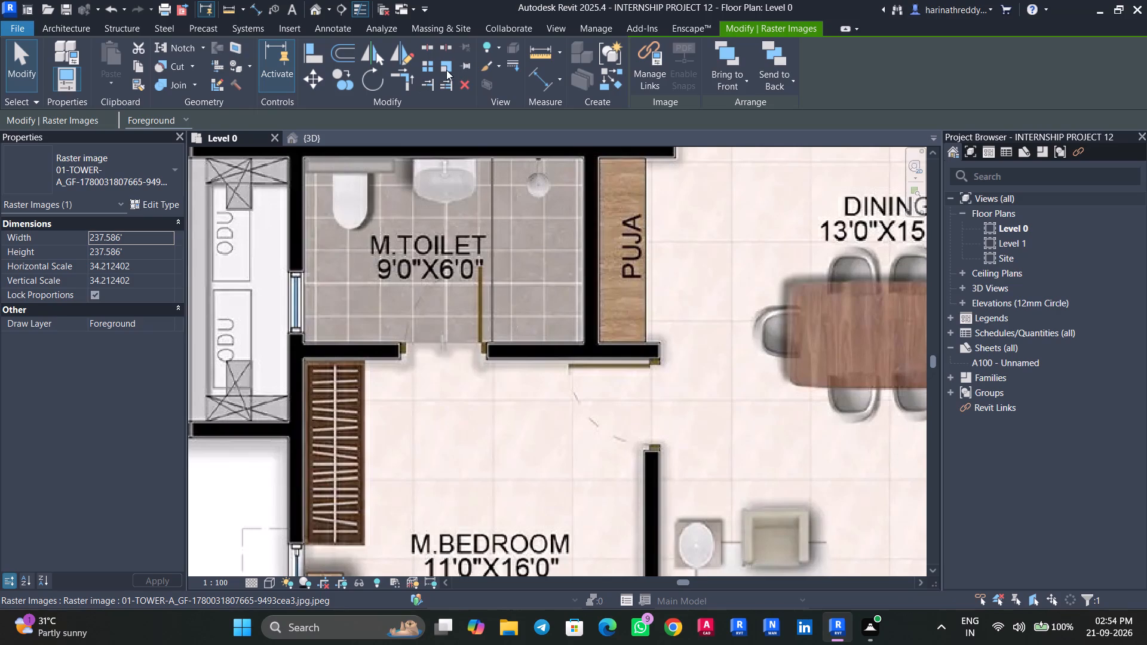
pyautogui.click(446, 70)
pyautogui.scroll(10, 293, 318)
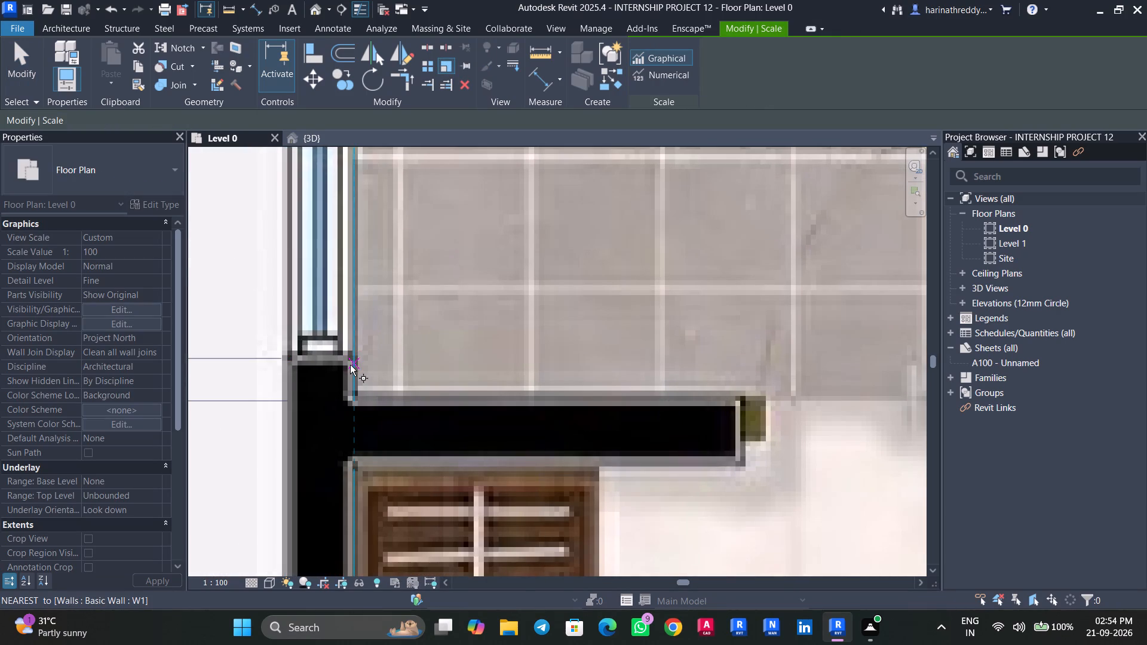
pyautogui.click(350, 365)
pyautogui.moveTo(354, 216); pyautogui.dragTo(340, 348, button='middle')
pyautogui.press('Escape')
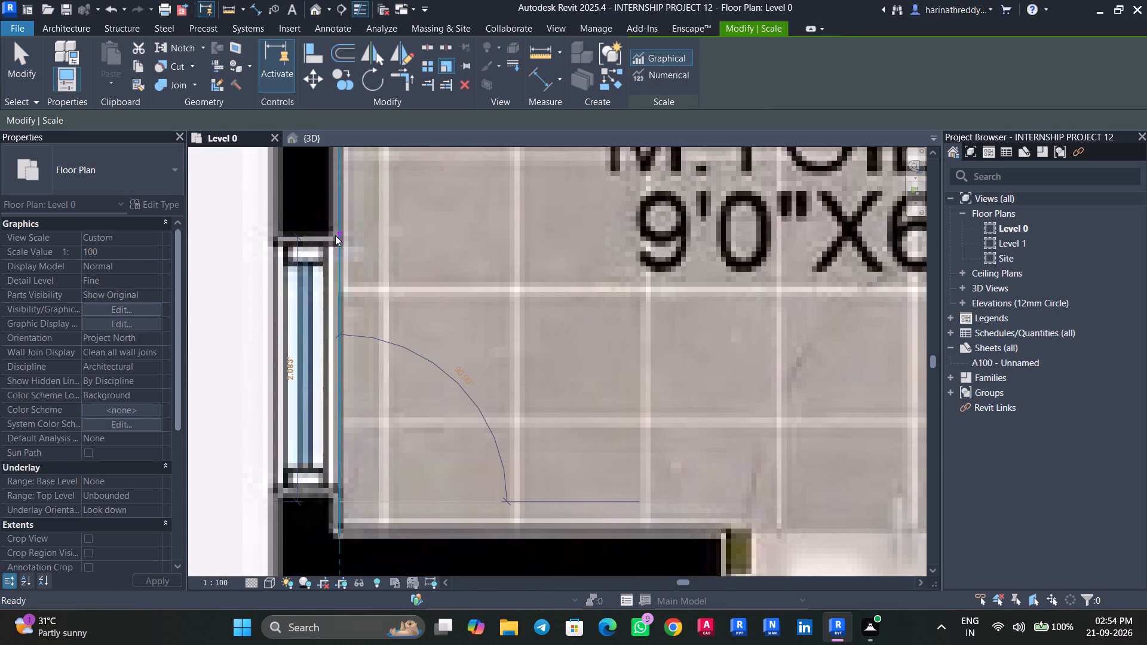
pyautogui.press('Escape')
pyautogui.press('Escape')
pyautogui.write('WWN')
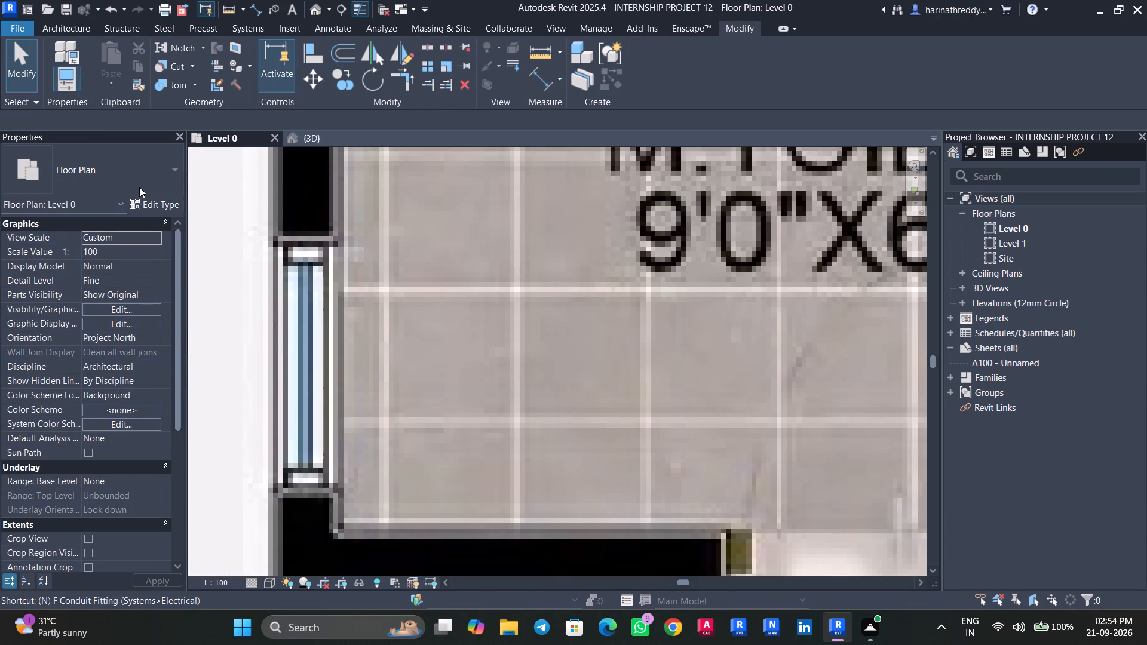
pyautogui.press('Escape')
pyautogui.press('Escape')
# Start placing a window, duplicate the Windows_Sgl_Plain 910x910mm type as 2' and set its rough width to 2'.
pyautogui.press('w')
pyautogui.press('n')
pyautogui.click(144, 188)
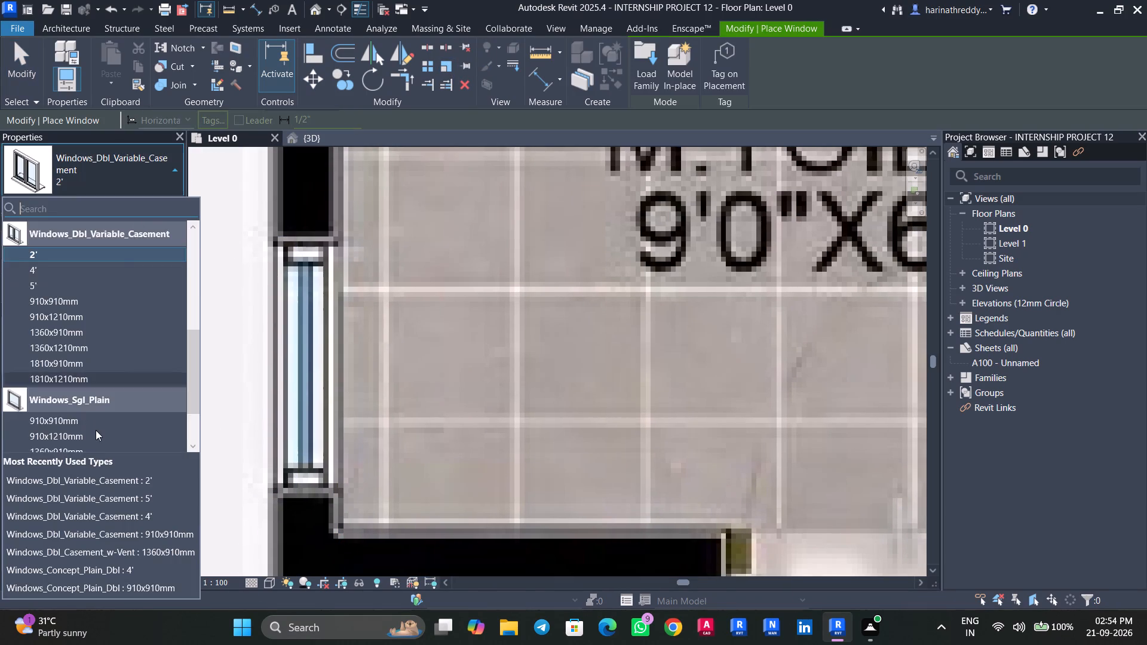
pyautogui.scroll(-4, 100, 433)
pyautogui.click(91, 369)
pyautogui.click(154, 208)
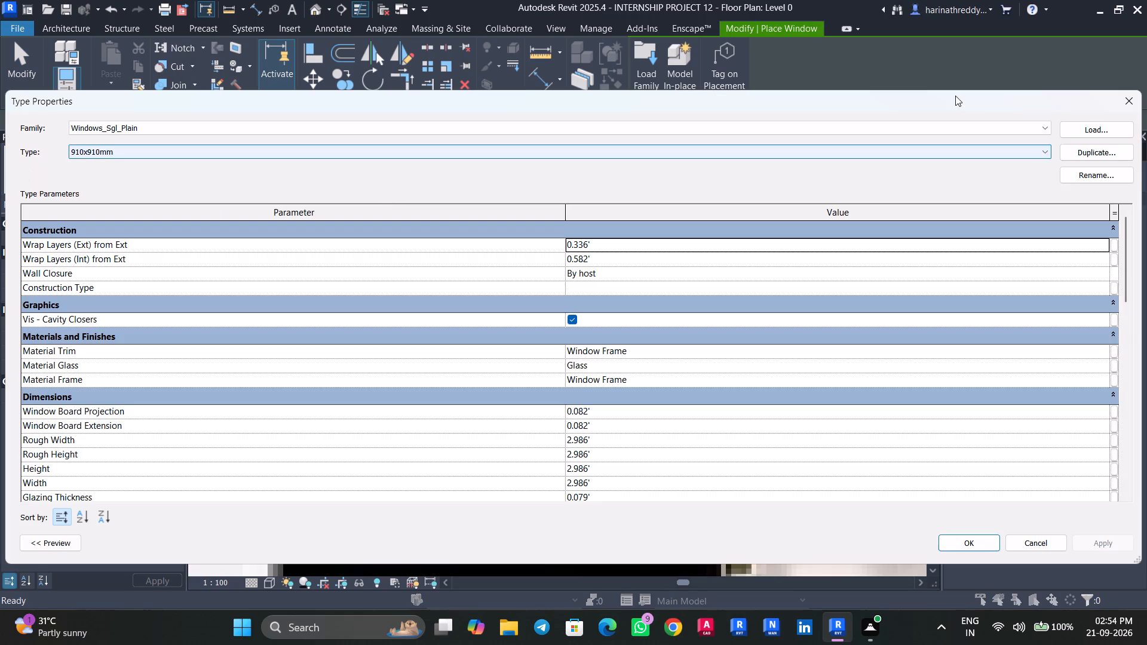
pyautogui.click(1122, 155)
pyautogui.write("2'")
pyautogui.press('Return')
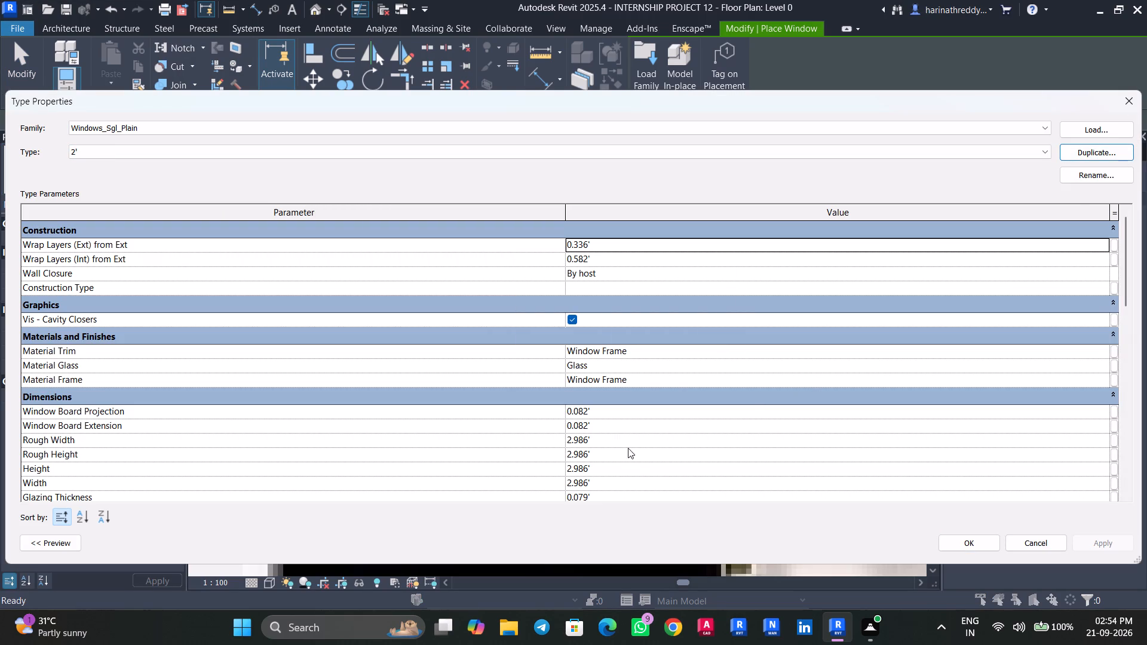
pyautogui.click(627, 445)
pyautogui.write("2'")
pyautogui.press('Return')
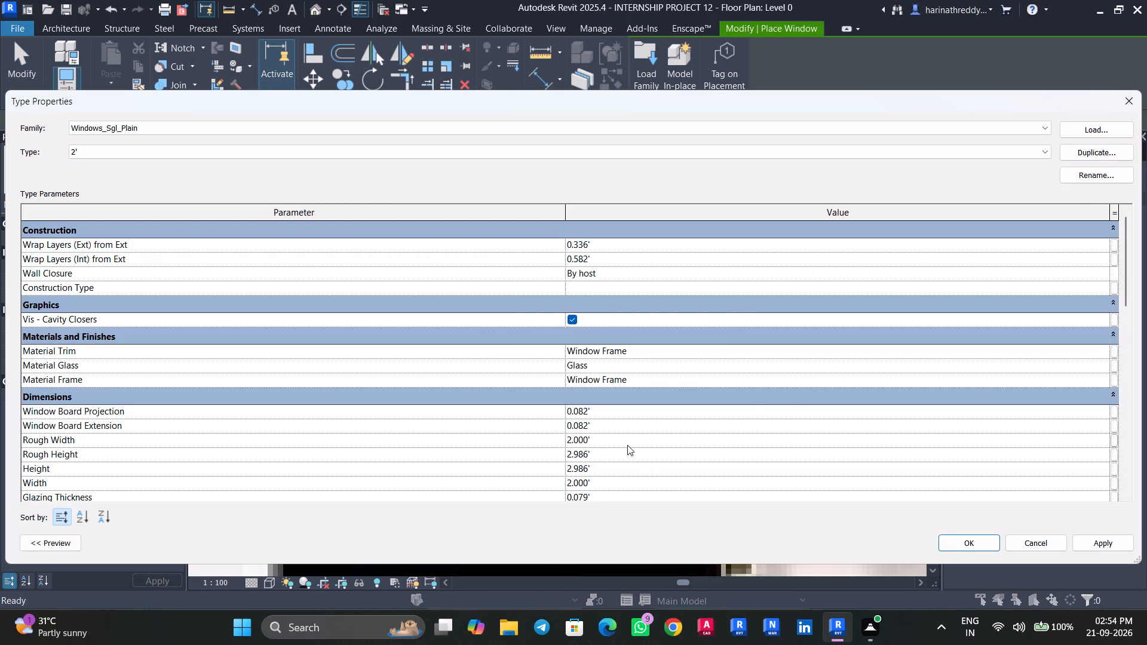
pyautogui.click(1121, 546)
pyautogui.click(983, 550)
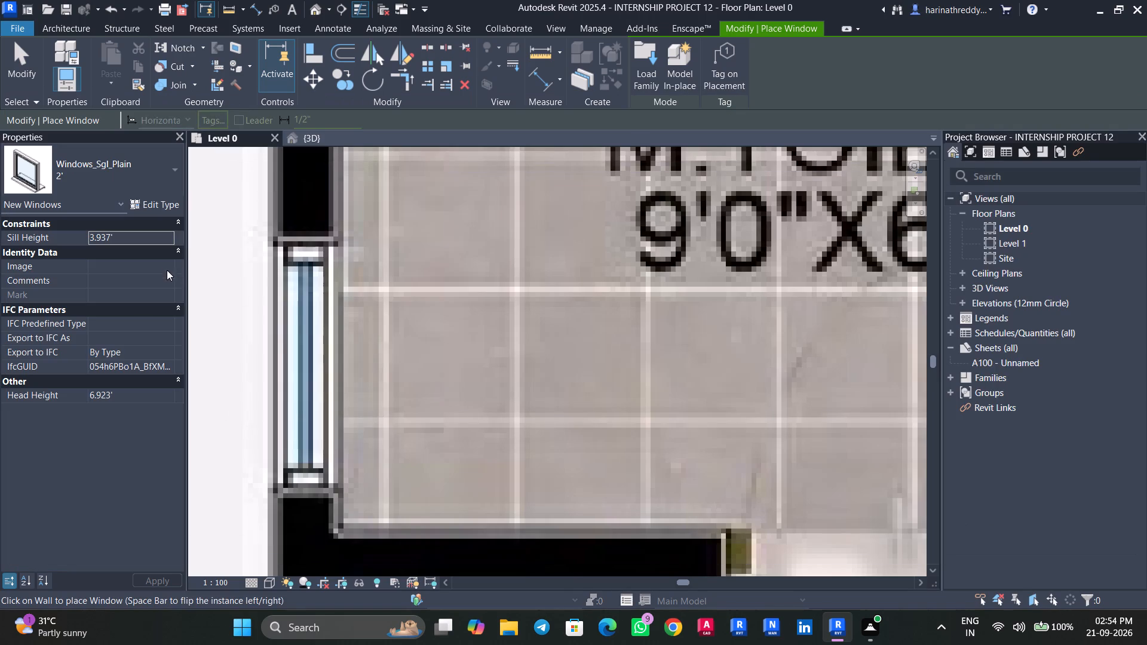
# Set the sill height to 6' and place the 2' plain window in the master toilet's outer wall, over the drawn window.
pyautogui.click(127, 239)
pyautogui.write("5'")
pyautogui.press('Return')
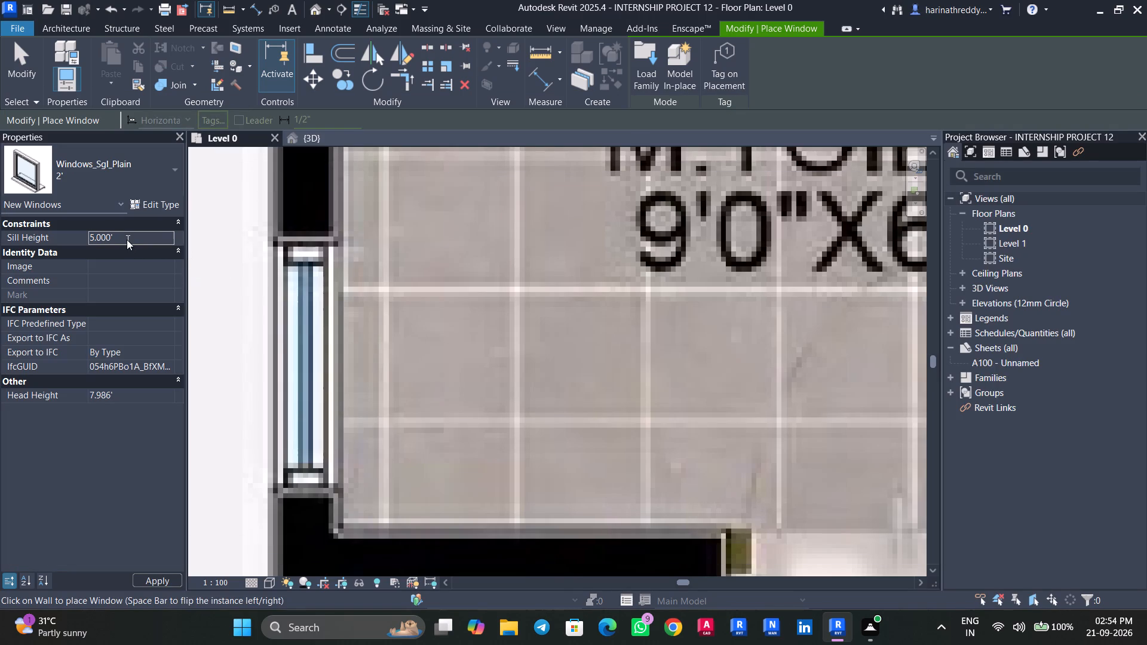
pyautogui.click(126, 239)
pyautogui.write("6'")
pyautogui.press('Return')
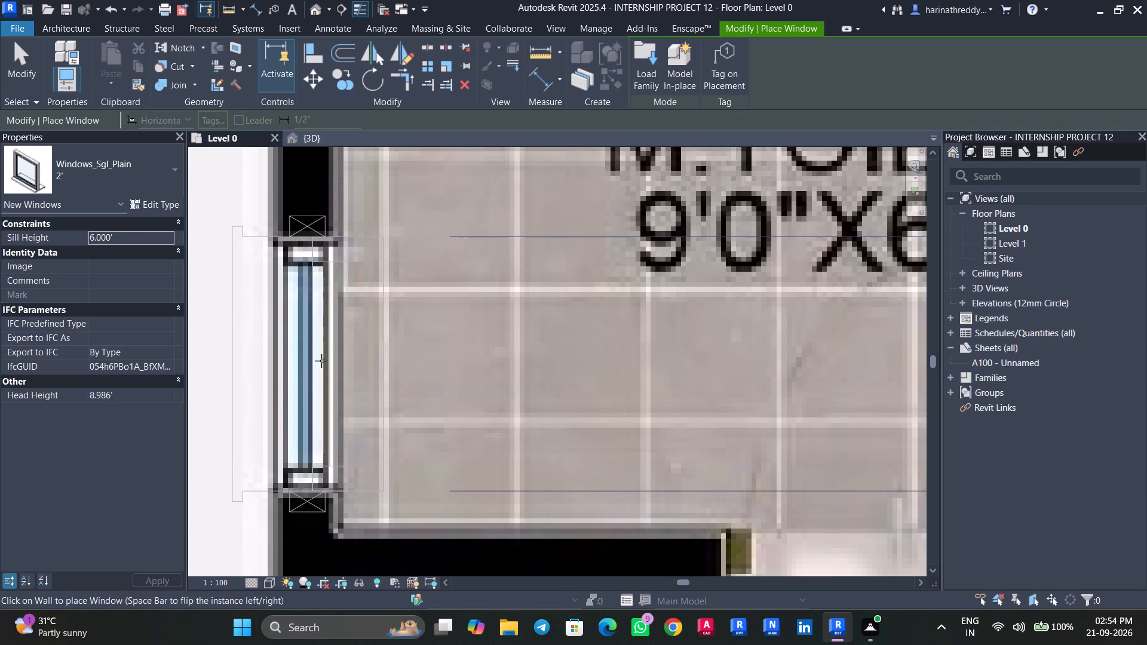
pyautogui.click(275, 360)
# Place 2' plain windows with 6' sill height in the outer walls of Toilet 01 and Toilet 02, over the drawn windows.
pyautogui.scroll(-15, 275, 360)
pyautogui.moveTo(280, 355); pyautogui.dragTo(345, 476, button='middle')
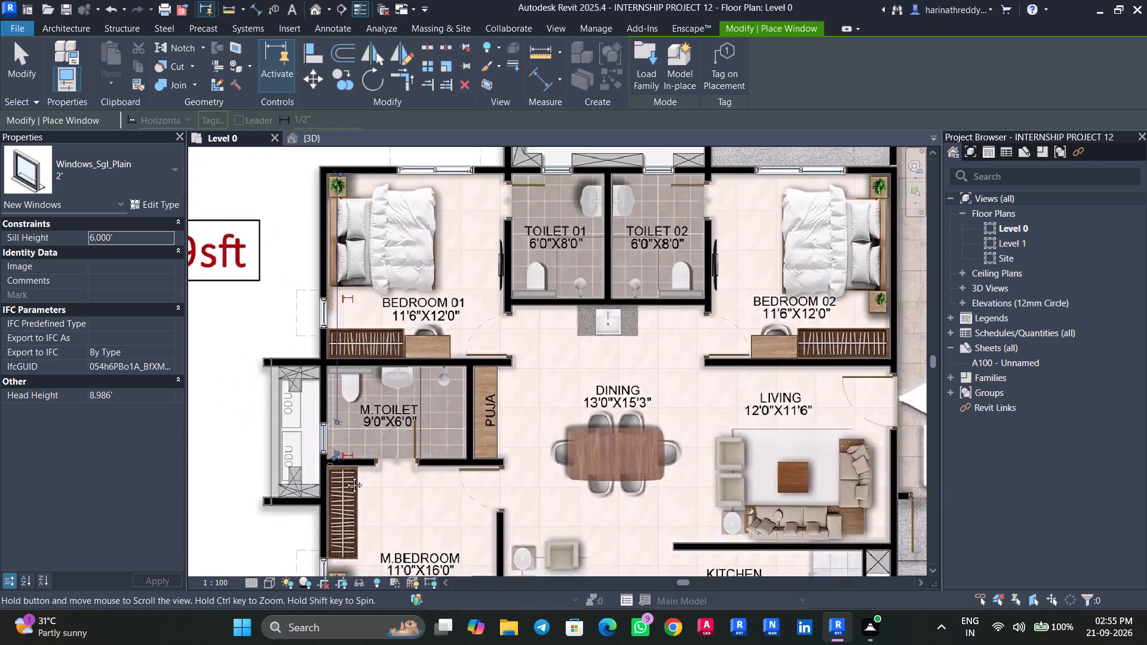
pyautogui.moveTo(345, 476); pyautogui.dragTo(347, 482, button='middle')
pyautogui.scroll(2, 572, 213)
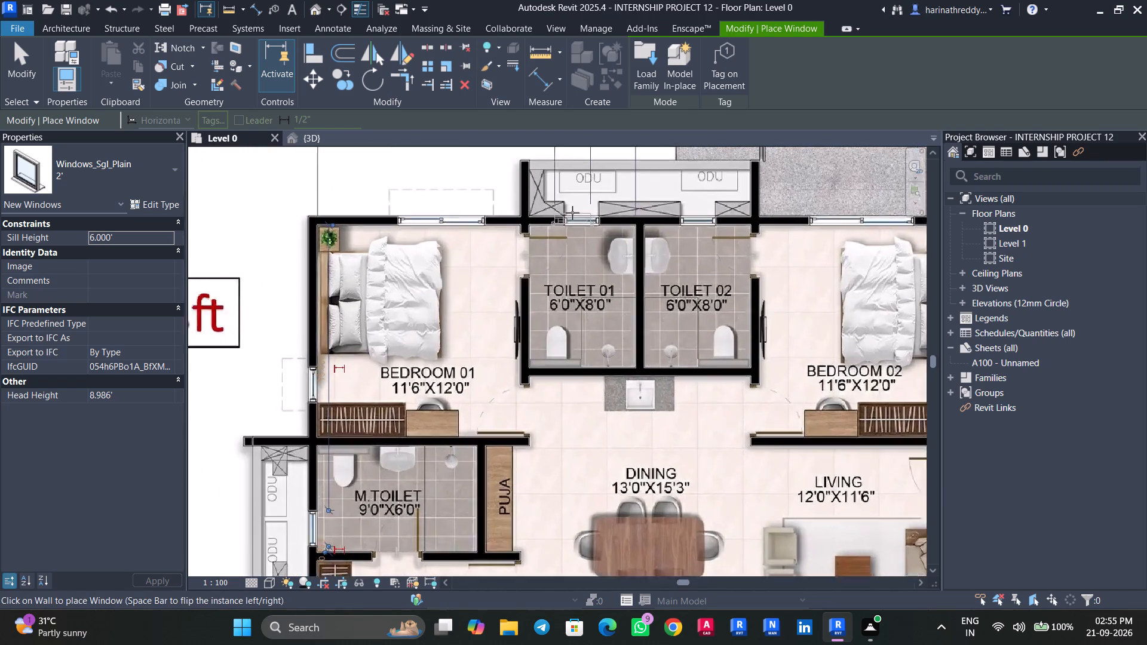
pyautogui.scroll(9, 572, 213)
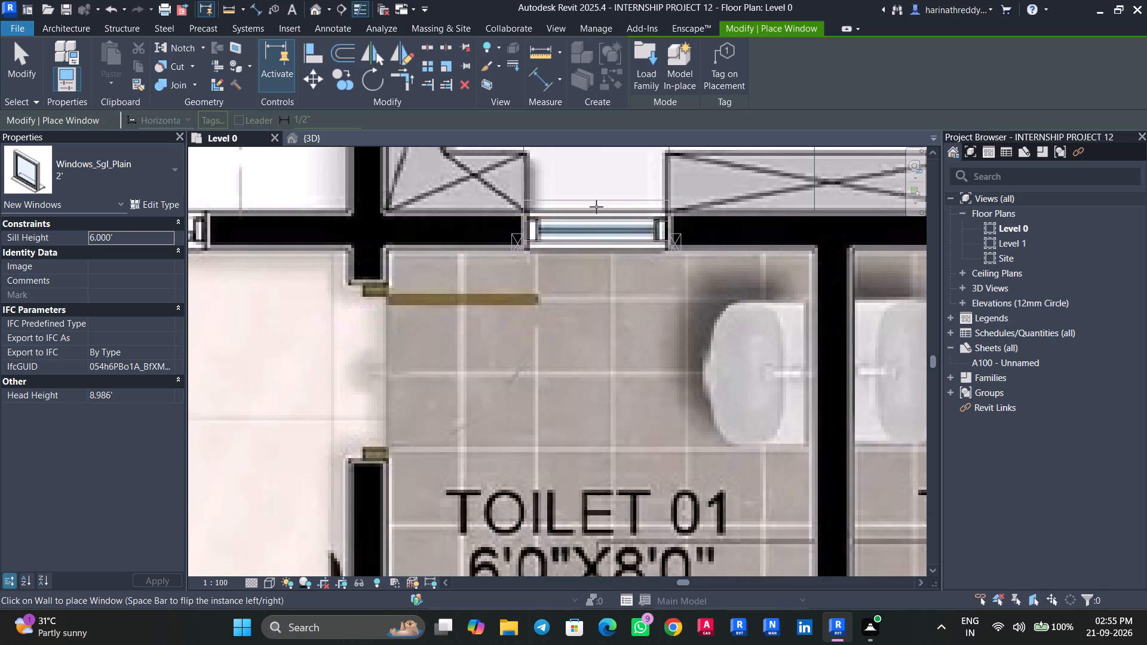
pyautogui.click(596, 207)
pyautogui.moveTo(603, 274); pyautogui.dragTo(308, 372, button='middle')
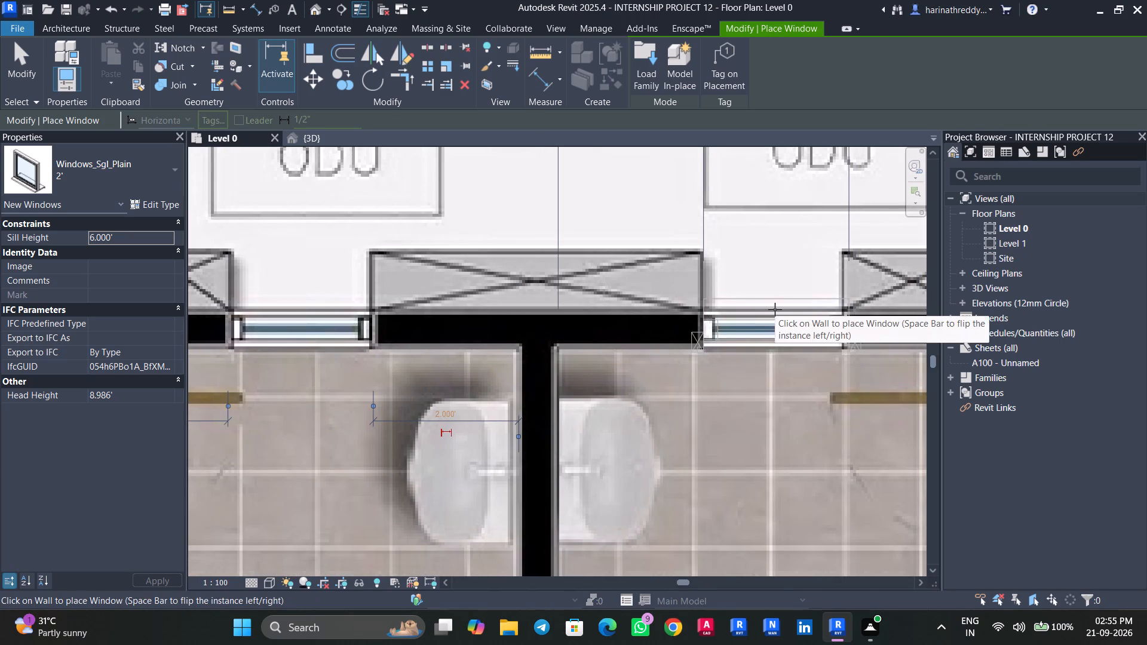
pyautogui.click(774, 311)
pyautogui.scroll(-7, 774, 312)
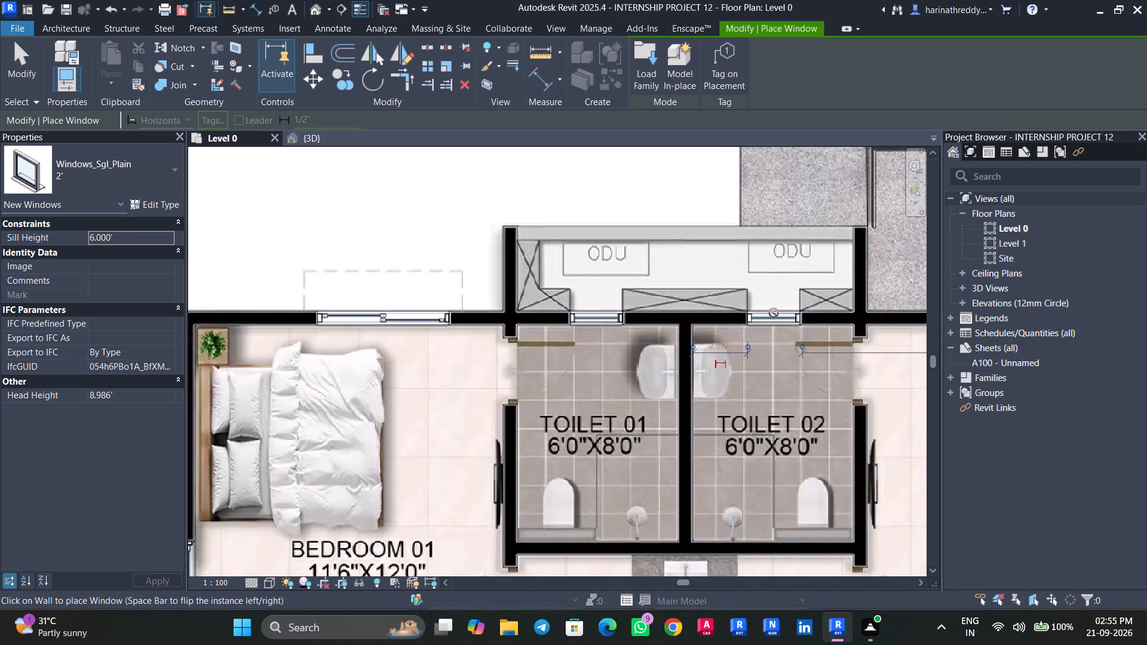
pyautogui.scroll(-5, 771, 317)
pyautogui.moveTo(789, 357); pyautogui.dragTo(643, 93, button='middle')
pyautogui.press('Escape')
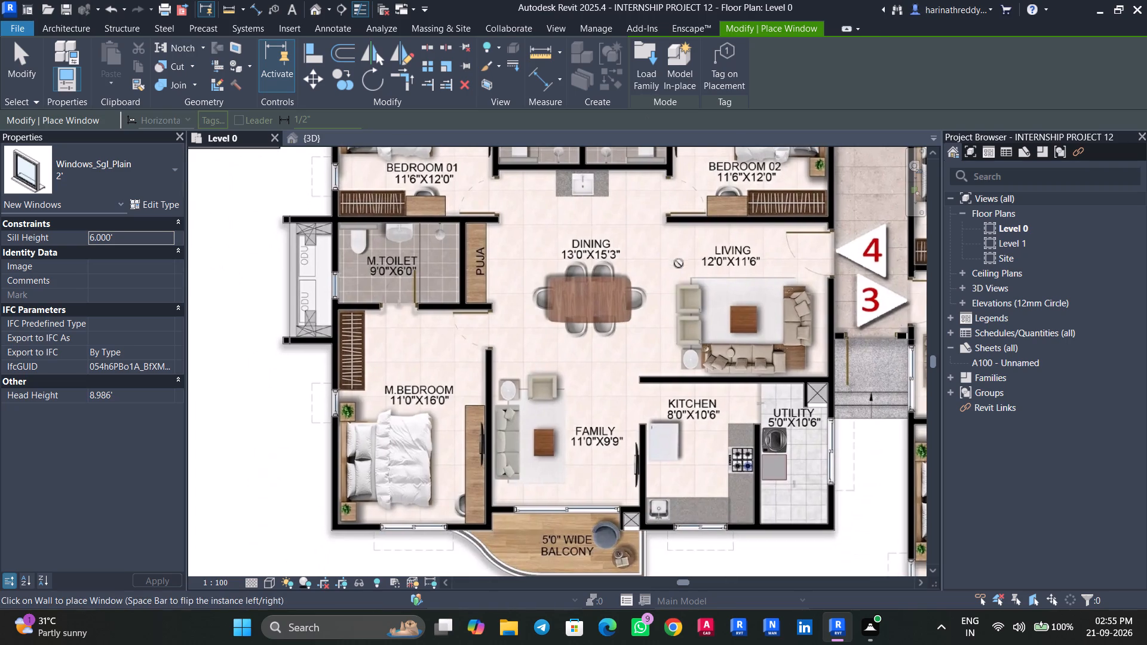
pyautogui.press('Escape')
pyautogui.press('Escape')
# Place a 2' Windows_Dbl_Variable_Casement window in flat 4's Bedroom 01 outer side wall, over the drawn window beside the wardrobe.
pyautogui.scroll(3, 428, 306)
pyautogui.moveTo(426, 319); pyautogui.dragTo(526, 465, button='middle')
pyautogui.scroll(1, 390, 257)
pyautogui.scroll(-1, 390, 257)
pyautogui.scroll(2, 390, 257)
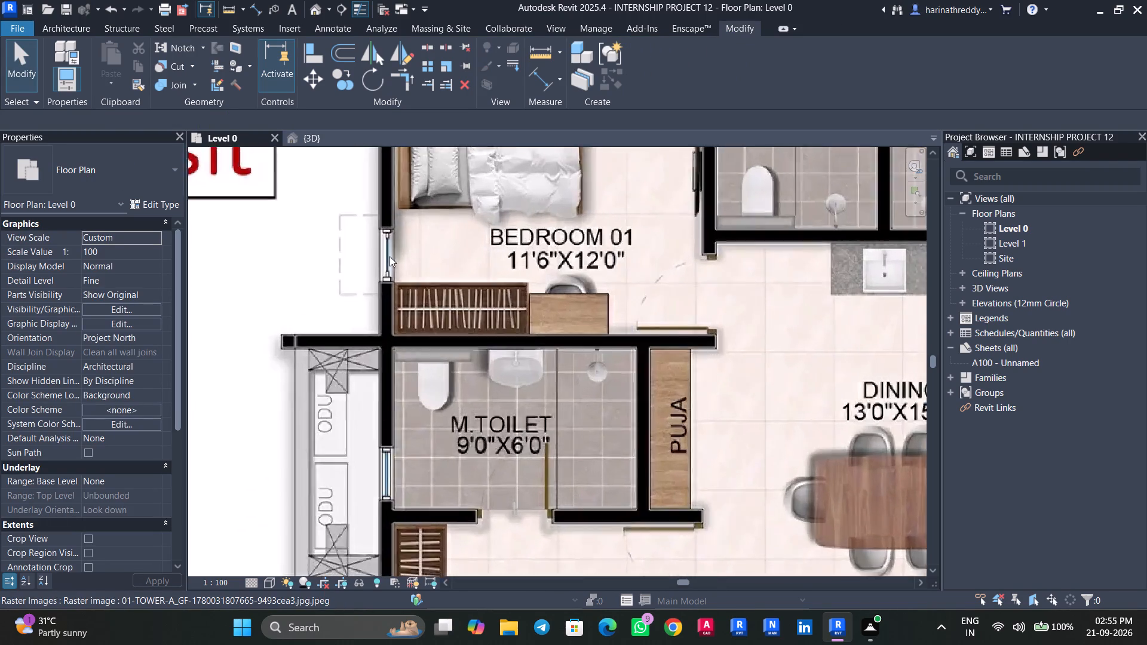
pyautogui.scroll(2, 390, 256)
pyautogui.press('w')
pyautogui.press('n')
pyautogui.click(59, 174)
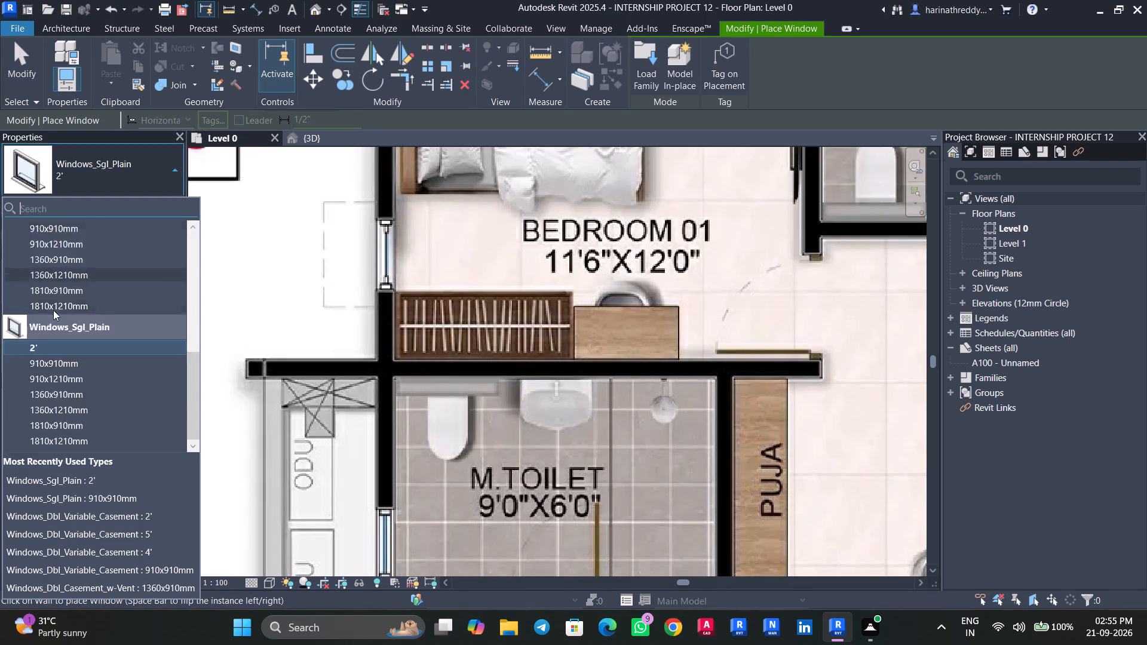
pyautogui.scroll(11, 54, 317)
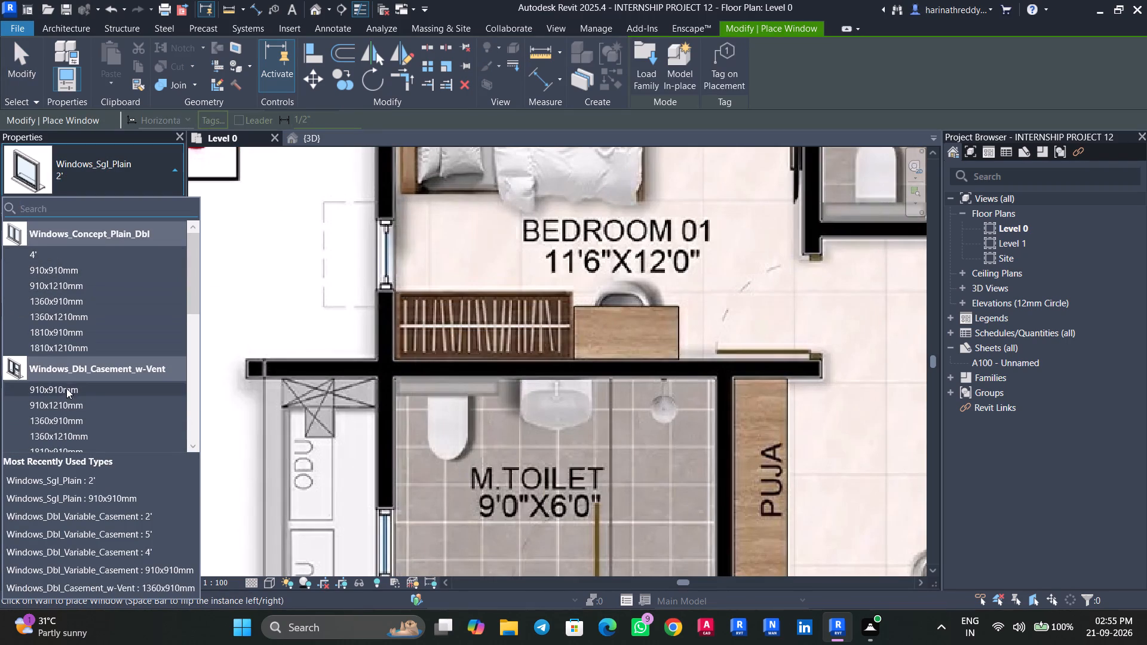
pyautogui.scroll(-2, 75, 345)
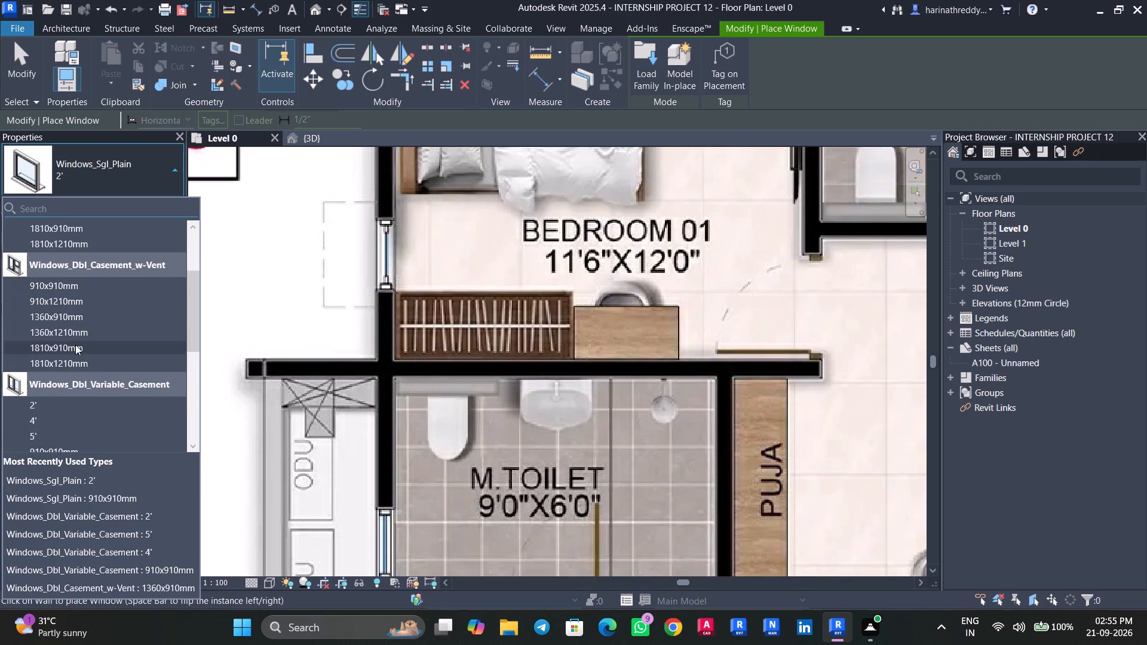
pyautogui.scroll(-1, 75, 345)
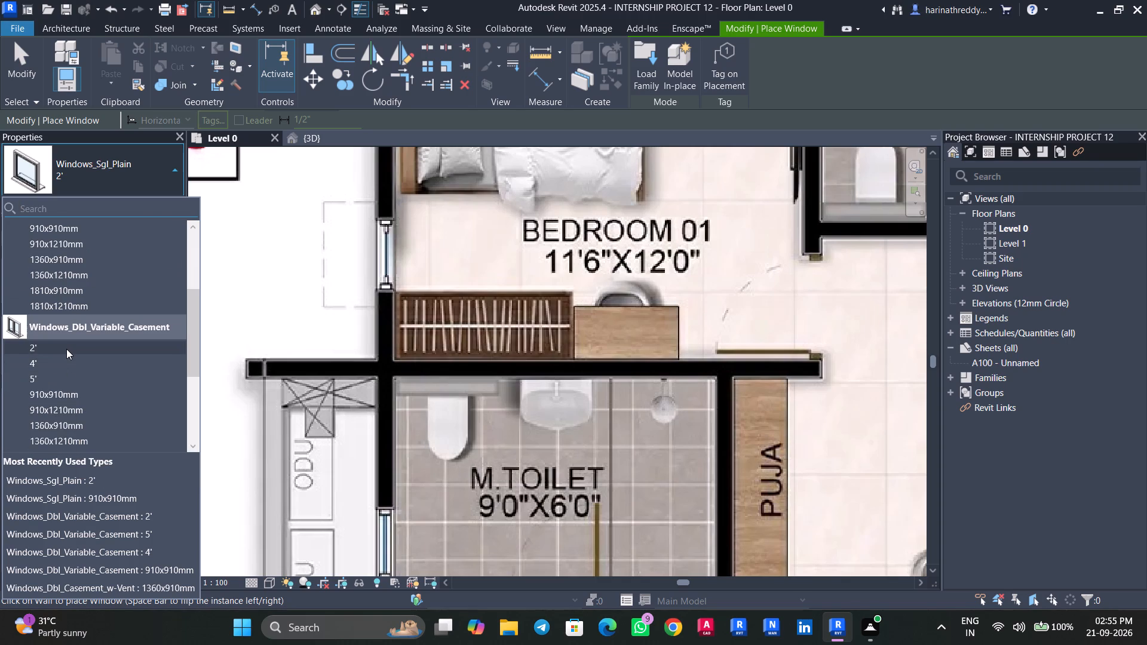
pyautogui.click(66, 349)
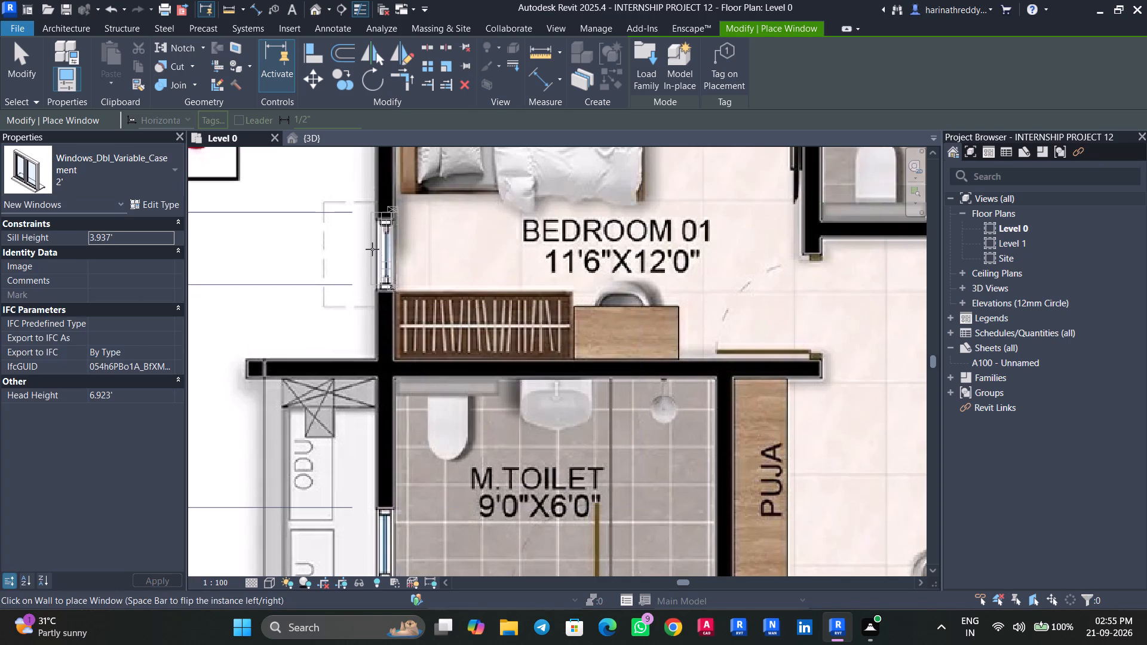
pyautogui.scroll(5, 367, 256)
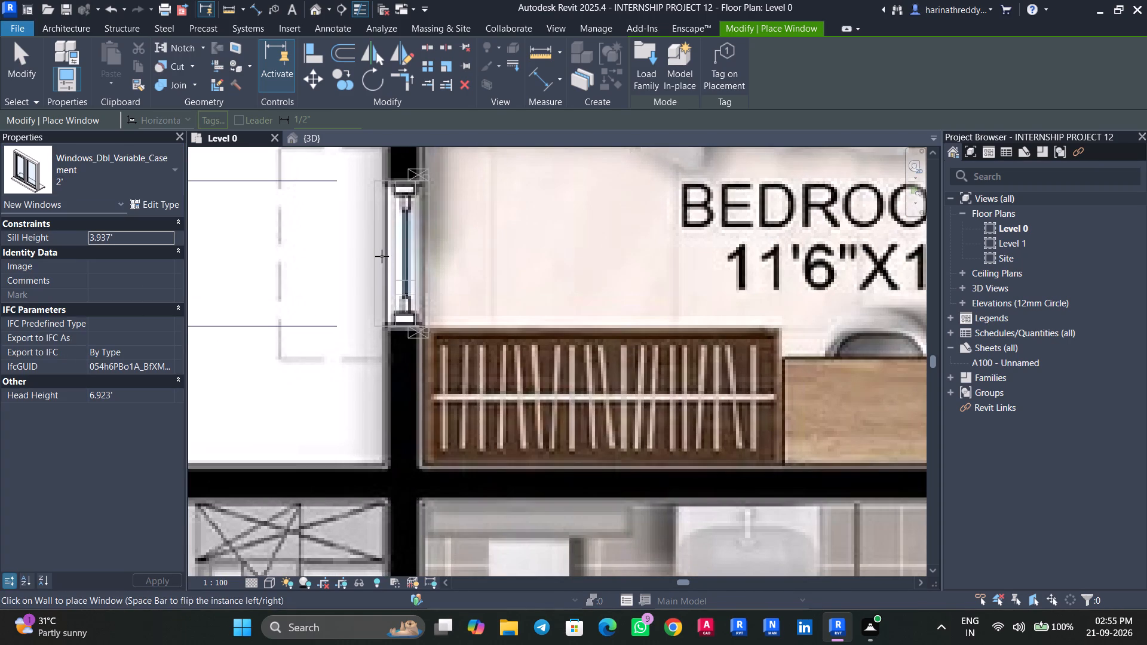
pyautogui.click(382, 256)
# Place a 5' Windows_Dbl_Variable_Casement window in Bedroom 01's outer wall beside the bed, over the drawn window.
pyautogui.scroll(-14, 384, 264)
pyautogui.moveTo(385, 260); pyautogui.dragTo(396, 406, button='middle')
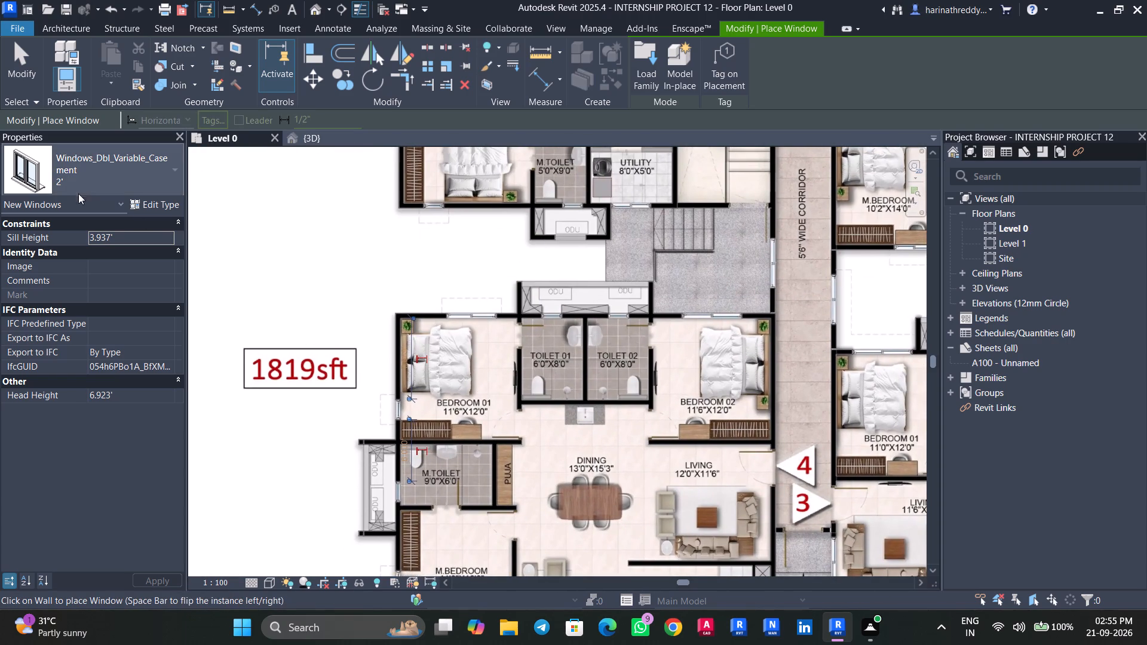
pyautogui.click(91, 180)
pyautogui.click(63, 274)
pyautogui.scroll(2, 464, 327)
pyautogui.scroll(-1, 464, 327)
pyautogui.scroll(8, 464, 327)
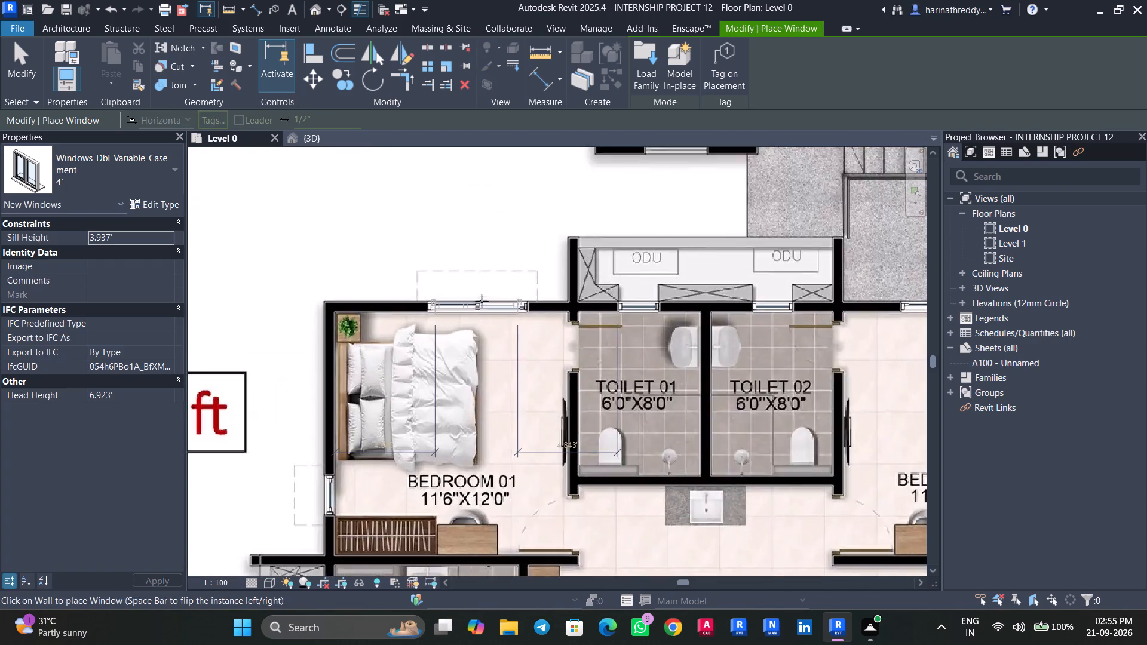
pyautogui.click(155, 183)
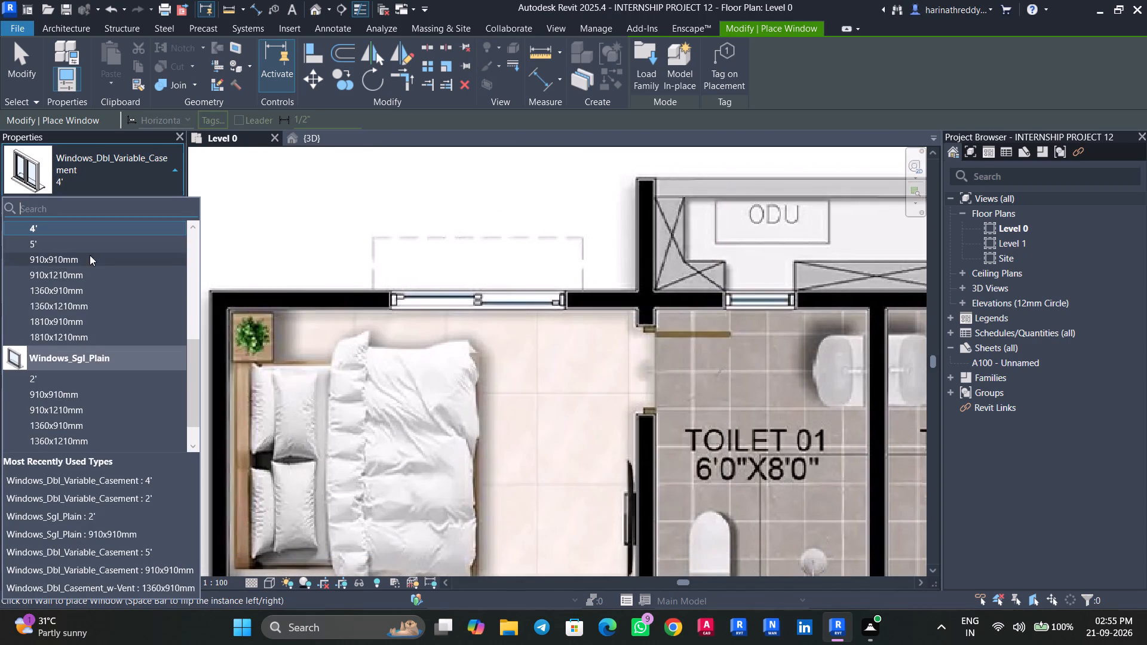
pyautogui.click(88, 248)
pyautogui.scroll(4, 480, 287)
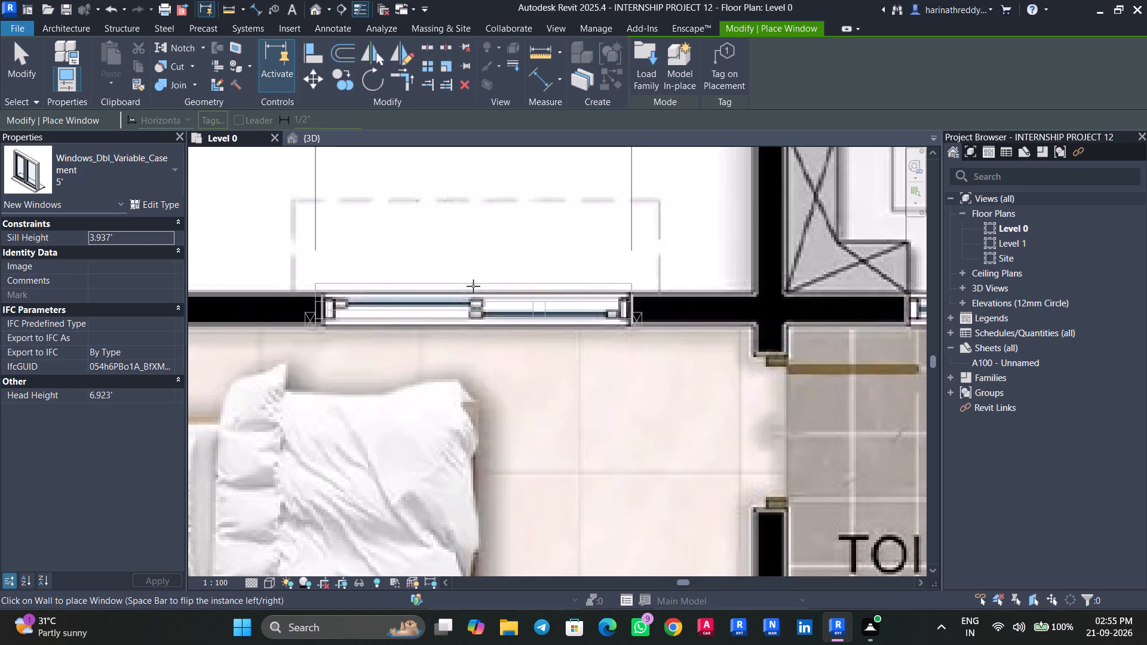
pyautogui.click(474, 287)
# Measure the width of flat 4's Bedroom 02 window, using the Scale command's reference points without scaling the plan image.
pyautogui.scroll(-13, 474, 287)
pyautogui.moveTo(530, 328); pyautogui.dragTo(496, 337, button='middle')
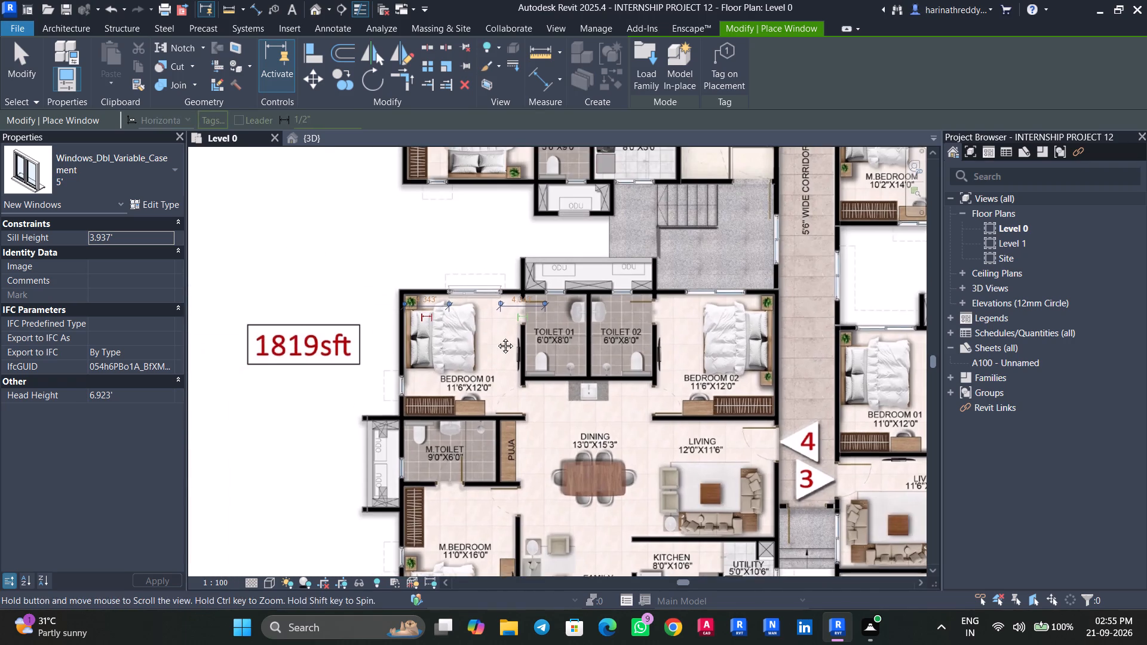
pyautogui.moveTo(496, 337); pyautogui.dragTo(428, 339, button='middle')
pyautogui.scroll(11, 614, 299)
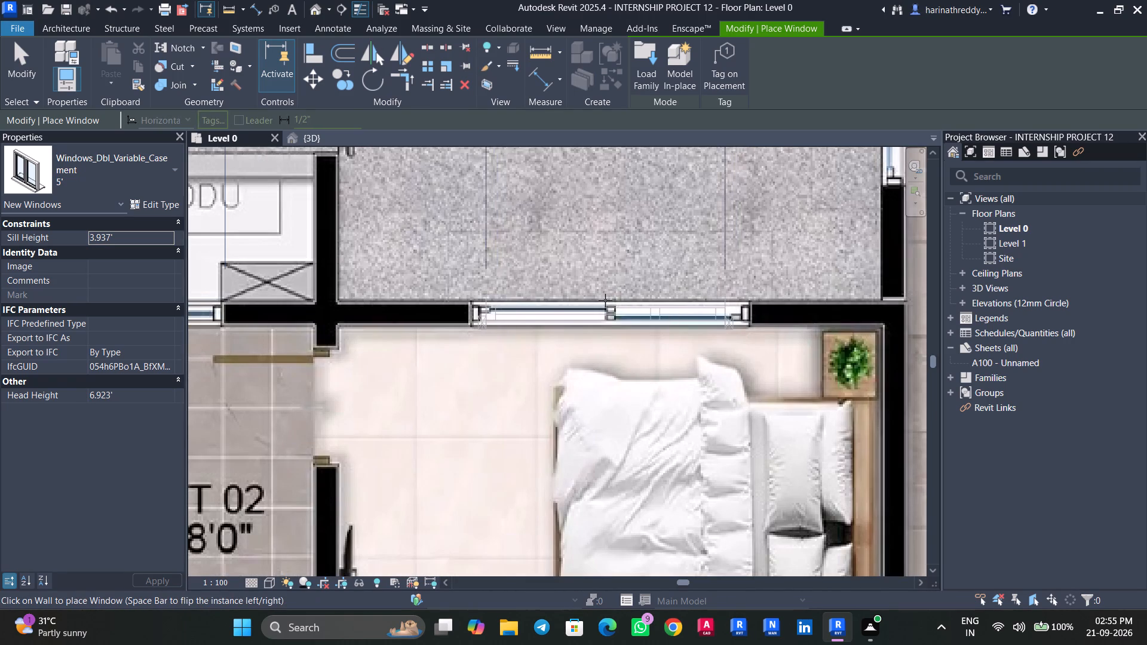
pyautogui.press('Escape')
pyautogui.press('Escape')
pyautogui.click(467, 327)
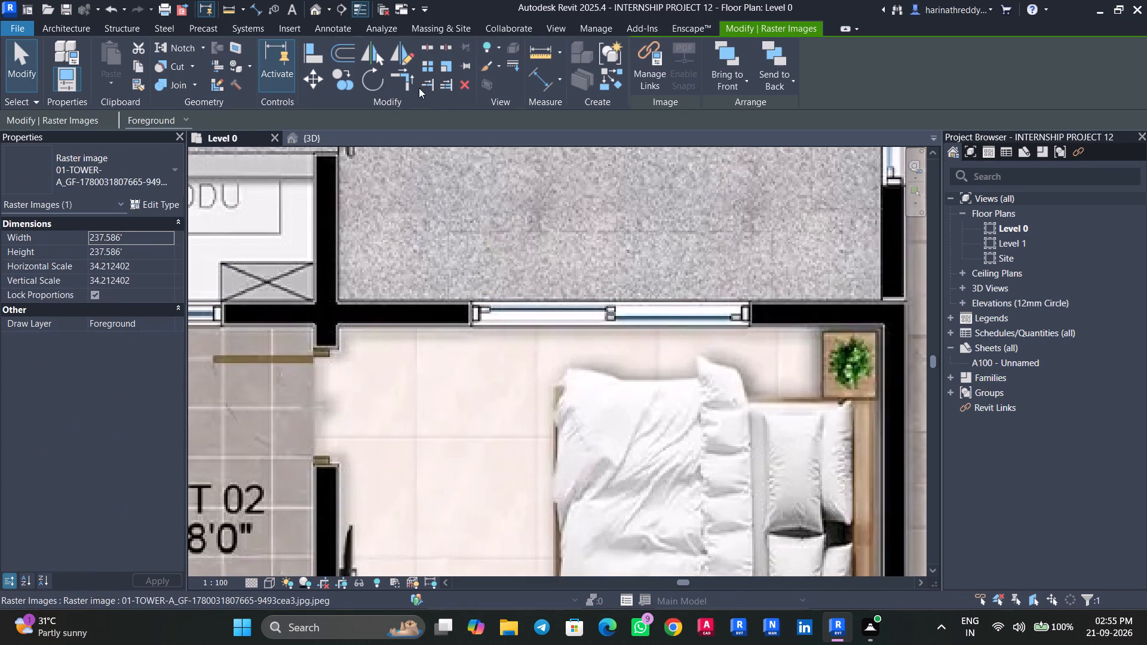
pyautogui.click(446, 69)
pyautogui.scroll(6, 475, 284)
pyautogui.click(461, 325)
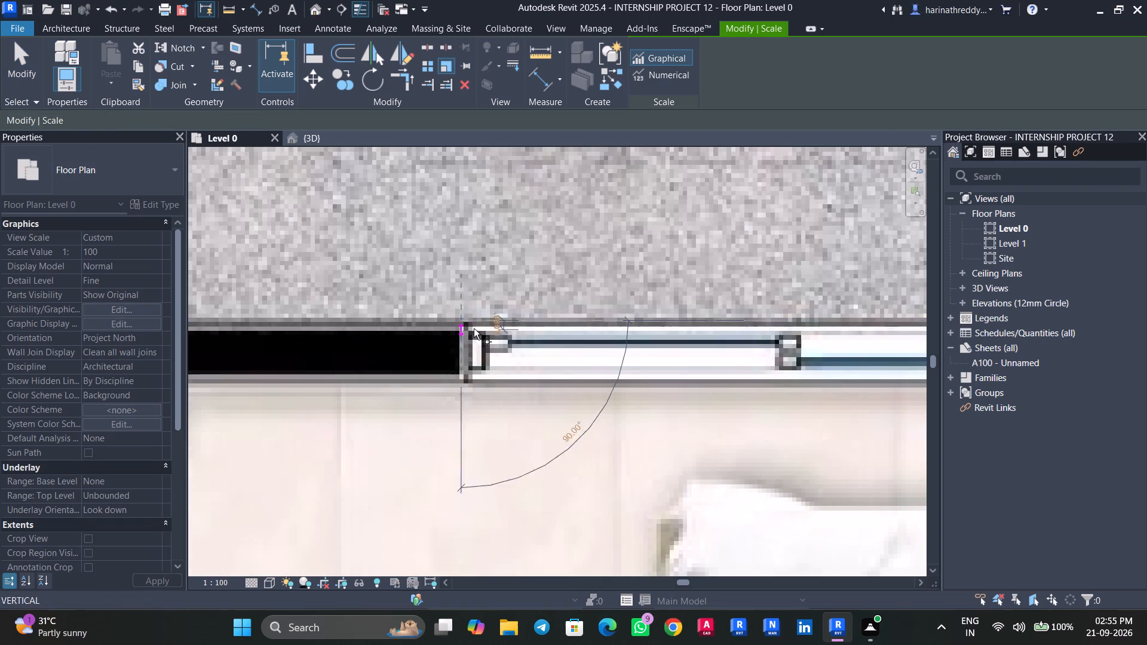
pyautogui.moveTo(526, 339); pyautogui.dragTo(294, 337, button='middle')
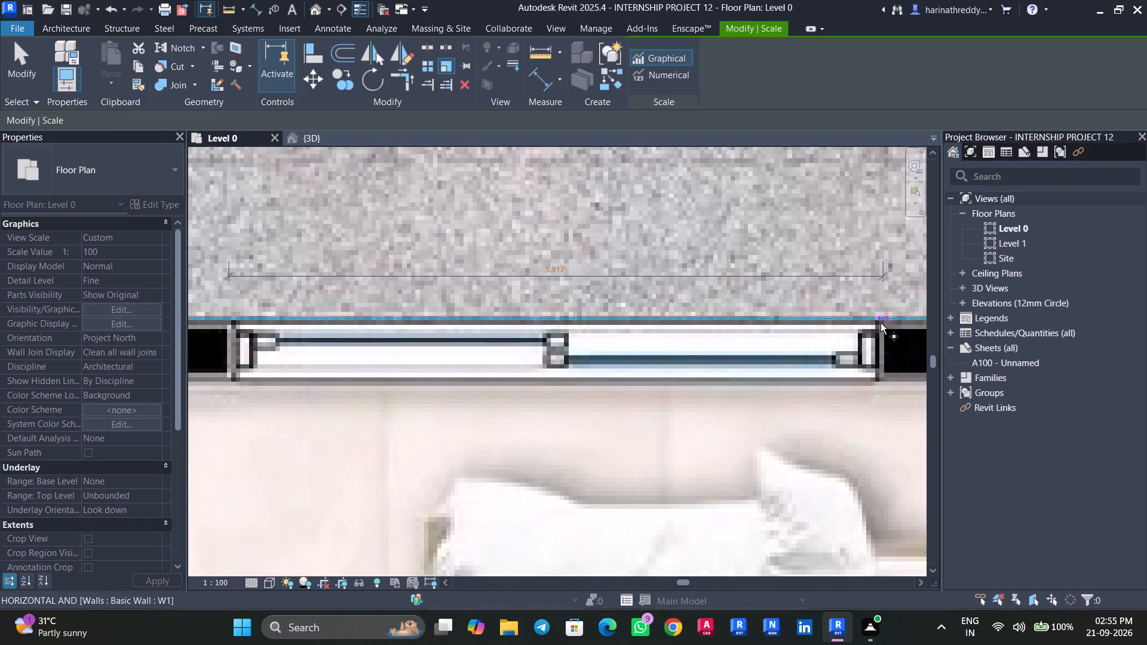
pyautogui.scroll(-4, 881, 323)
pyautogui.press('Escape')
pyautogui.press('Escape')
# Start placing a window, duplicate the Windows_Dbl_Variable_Casement 5' type as 6' and set its rough width to 6'.
pyautogui.write('WN')
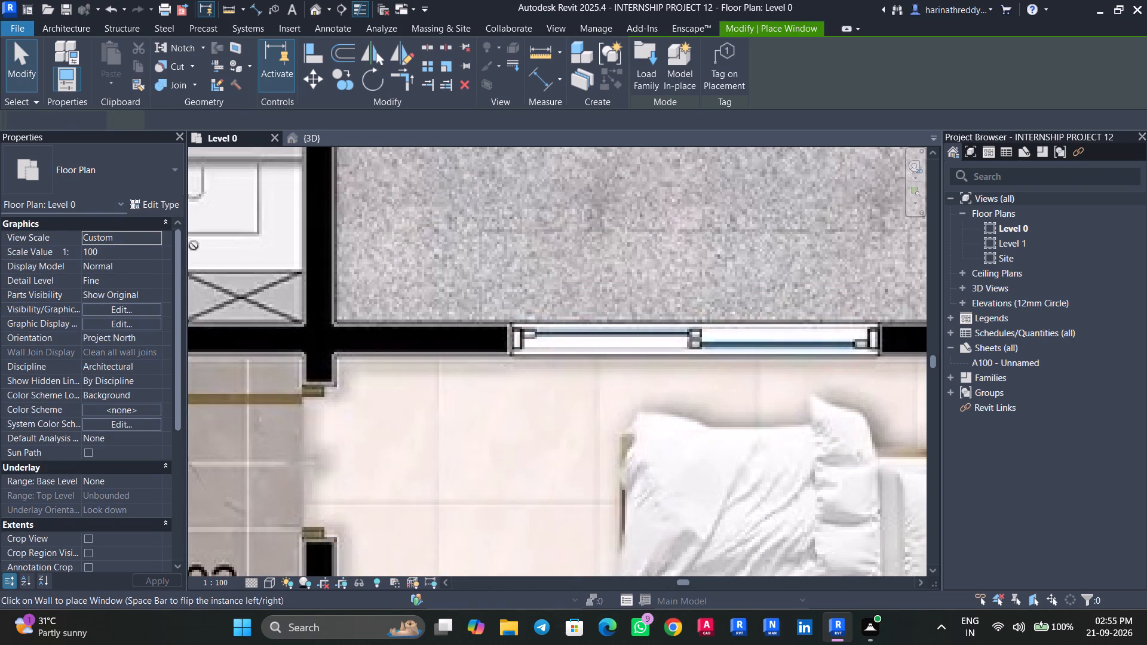
pyautogui.click(158, 205)
pyautogui.click(1096, 153)
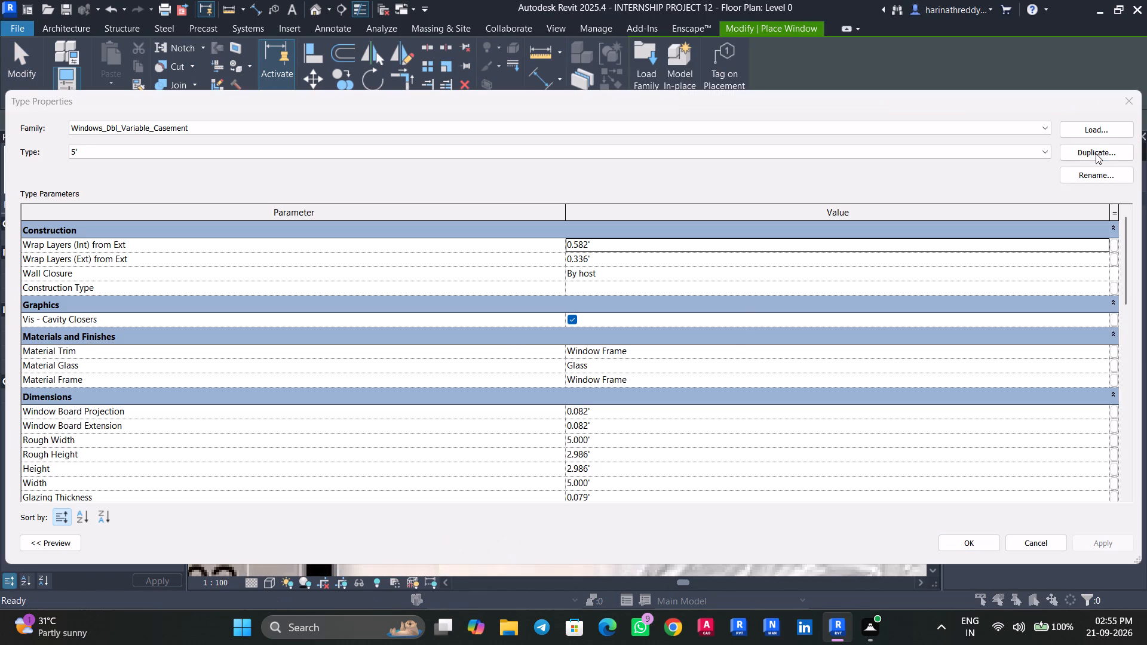
pyautogui.write("6'")
pyautogui.press('Return')
pyautogui.click(625, 441)
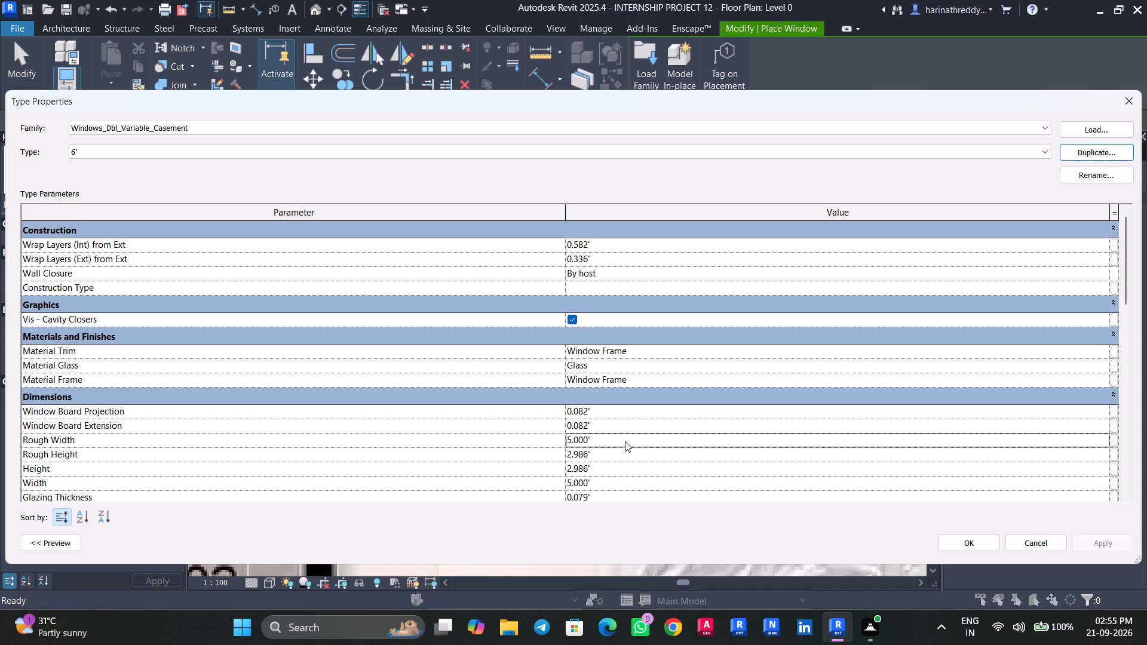
pyautogui.write("6'")
pyautogui.press('Return')
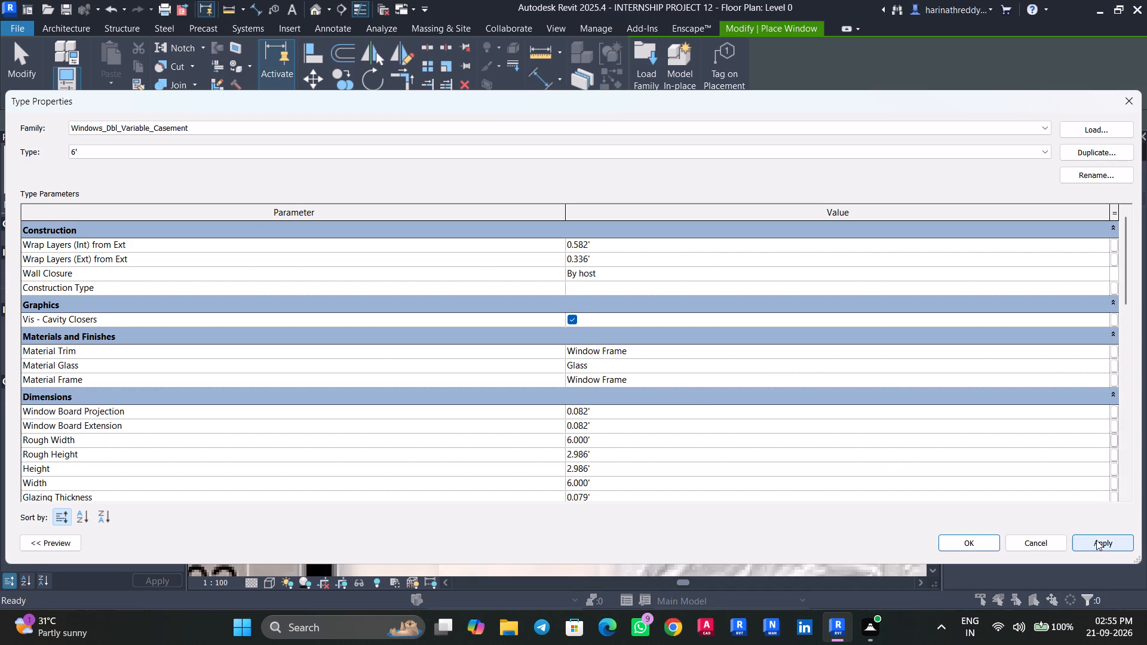
pyautogui.click(1096, 540)
pyautogui.click(952, 546)
# Place the 6' casement window in Bedroom 02's outer wall, over the drawn window, and end window placement.
pyautogui.moveTo(671, 333); pyautogui.dragTo(588, 330, button='middle')
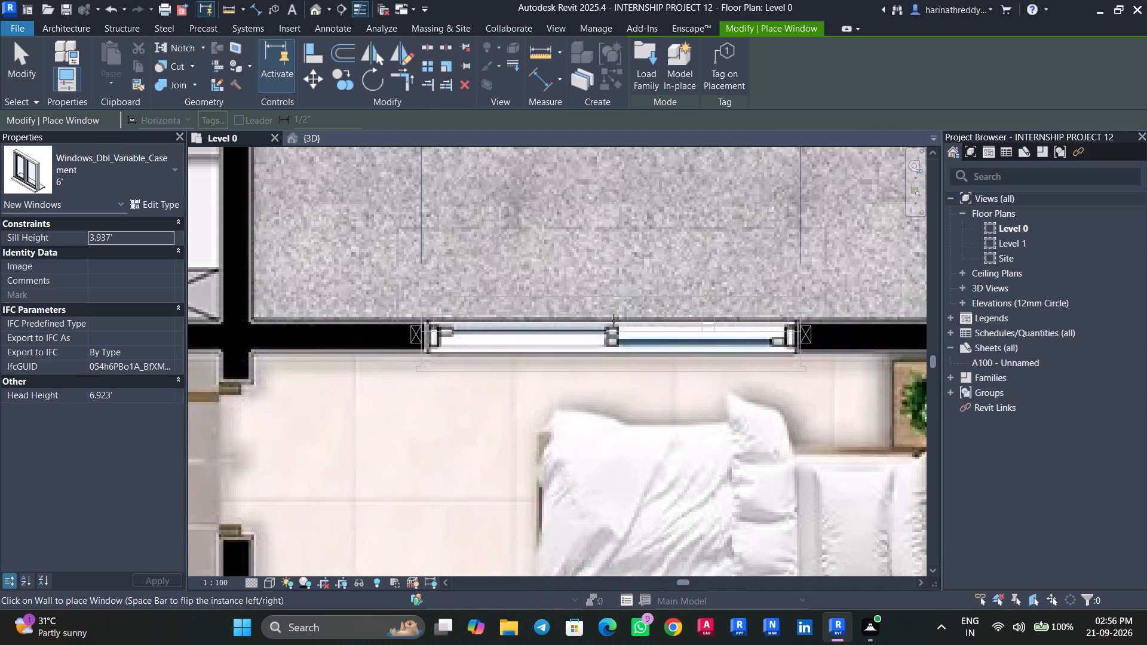
pyautogui.click(614, 321)
pyautogui.scroll(-8, 614, 321)
pyautogui.moveTo(646, 366); pyautogui.dragTo(659, 229, button='middle')
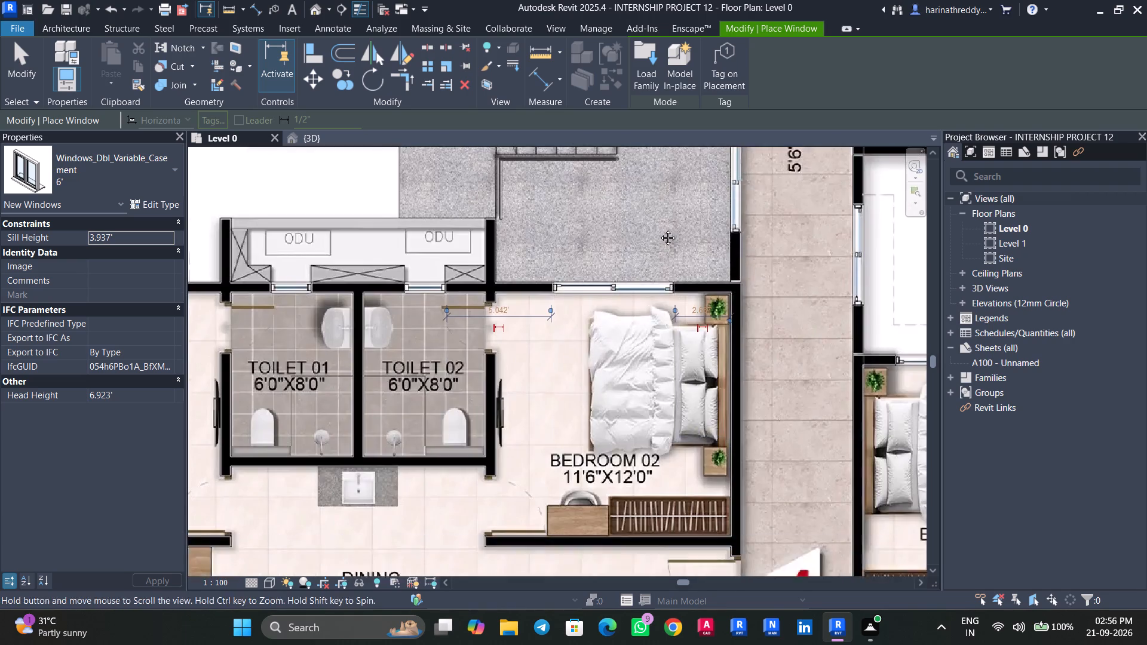
pyautogui.moveTo(659, 229); pyautogui.dragTo(677, 147, button='middle')
pyautogui.scroll(-7, 648, 245)
pyautogui.press('Escape')
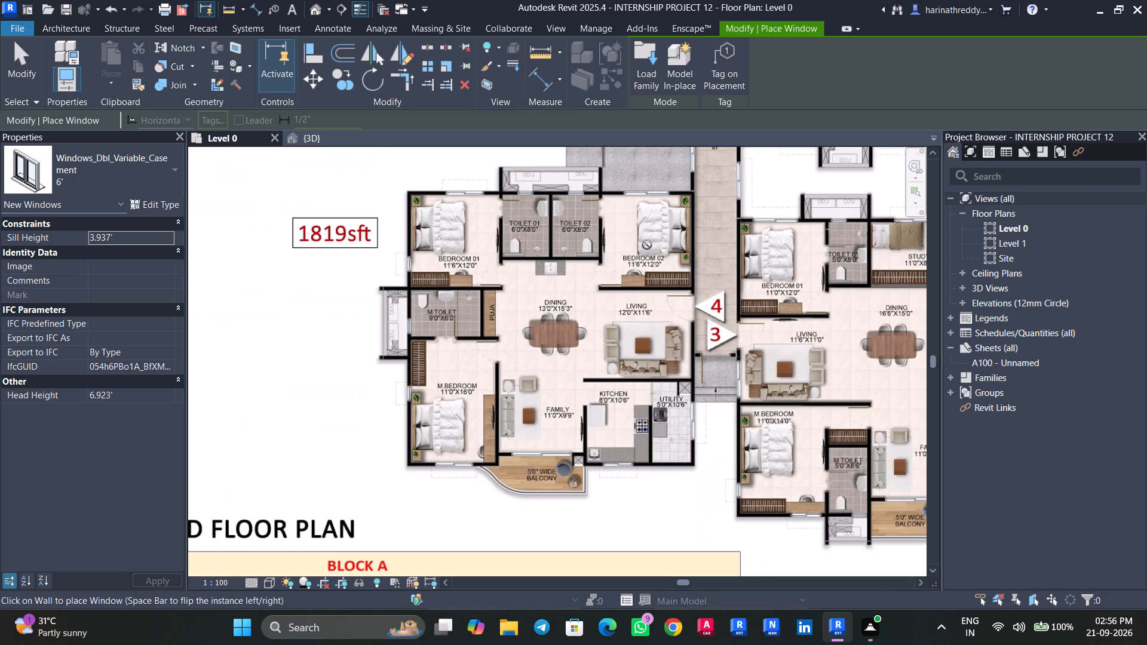
pyautogui.press('Escape')
pyautogui.press('Escape')
# Place a 5' Windows_Dbl_Variable_Casement window in flat 4's utility outer wall, over the drawn window.
pyautogui.scroll(1, 702, 437)
pyautogui.scroll(-1, 702, 437)
pyautogui.scroll(13, 702, 437)
pyautogui.moveTo(653, 429); pyautogui.dragTo(621, 385, button='middle')
pyautogui.press('w')
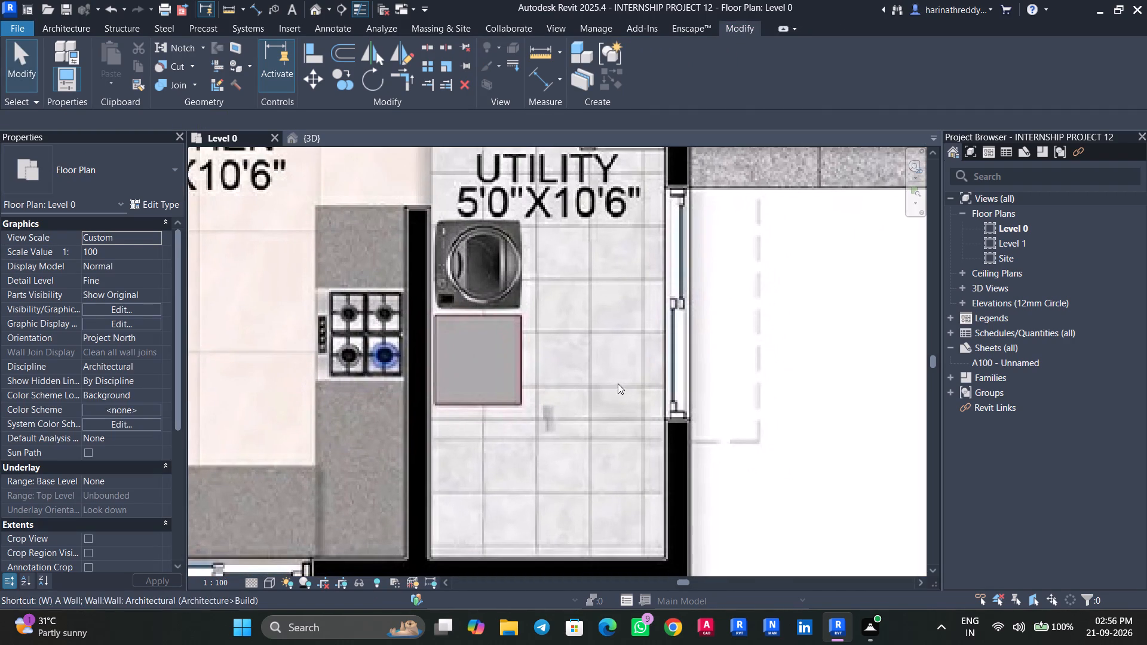
pyautogui.press('n')
pyautogui.click(82, 178)
pyautogui.scroll(3, 57, 277)
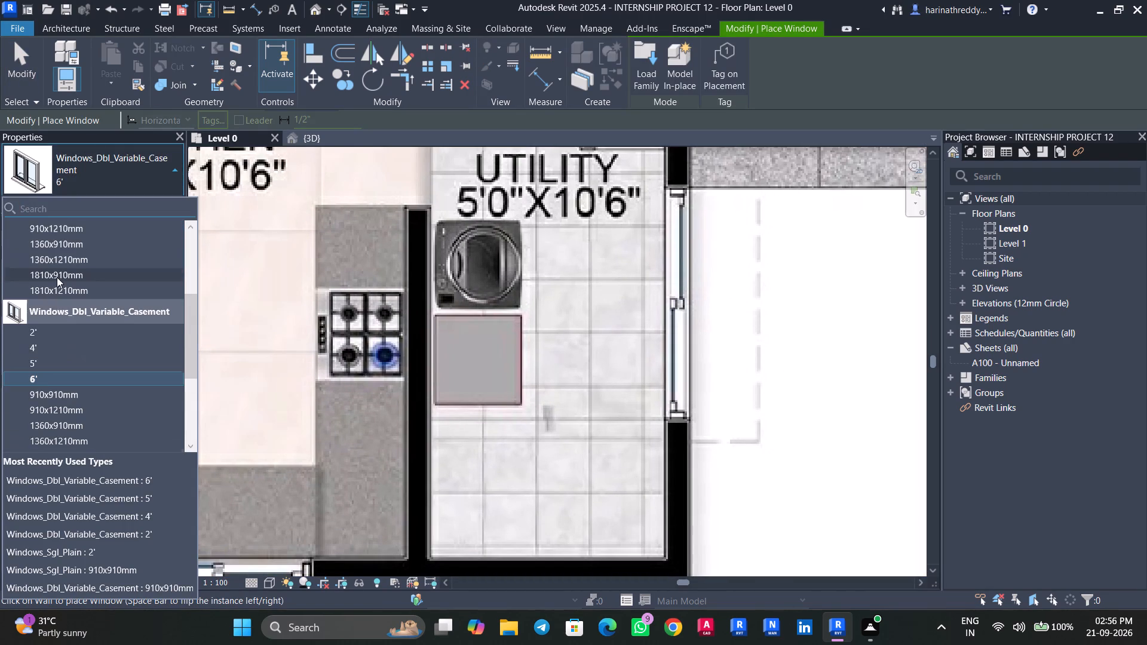
pyautogui.click(44, 365)
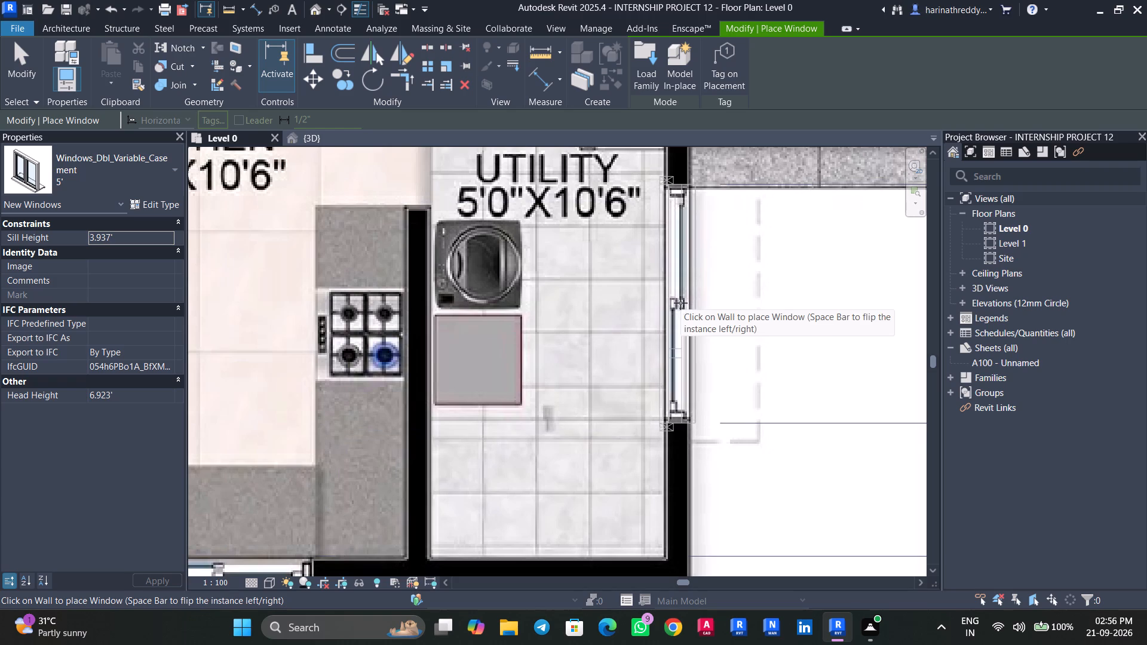
pyautogui.click(680, 303)
pyautogui.scroll(-8, 680, 303)
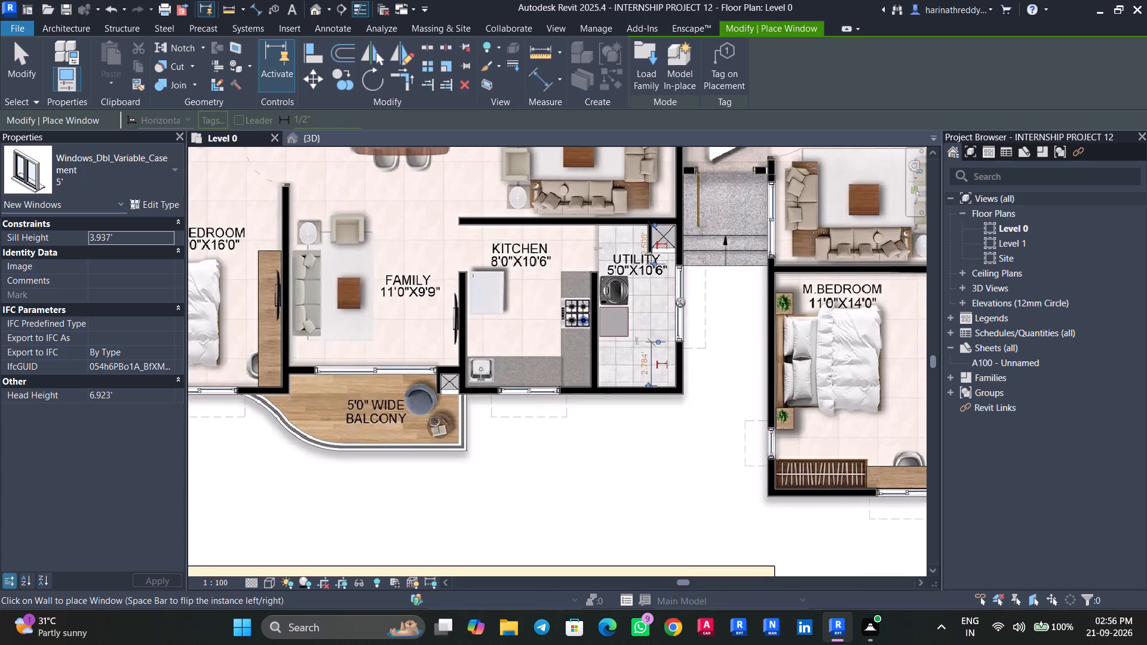
pyautogui.press('Escape')
pyautogui.press('Escape')
pyautogui.press('Escape')
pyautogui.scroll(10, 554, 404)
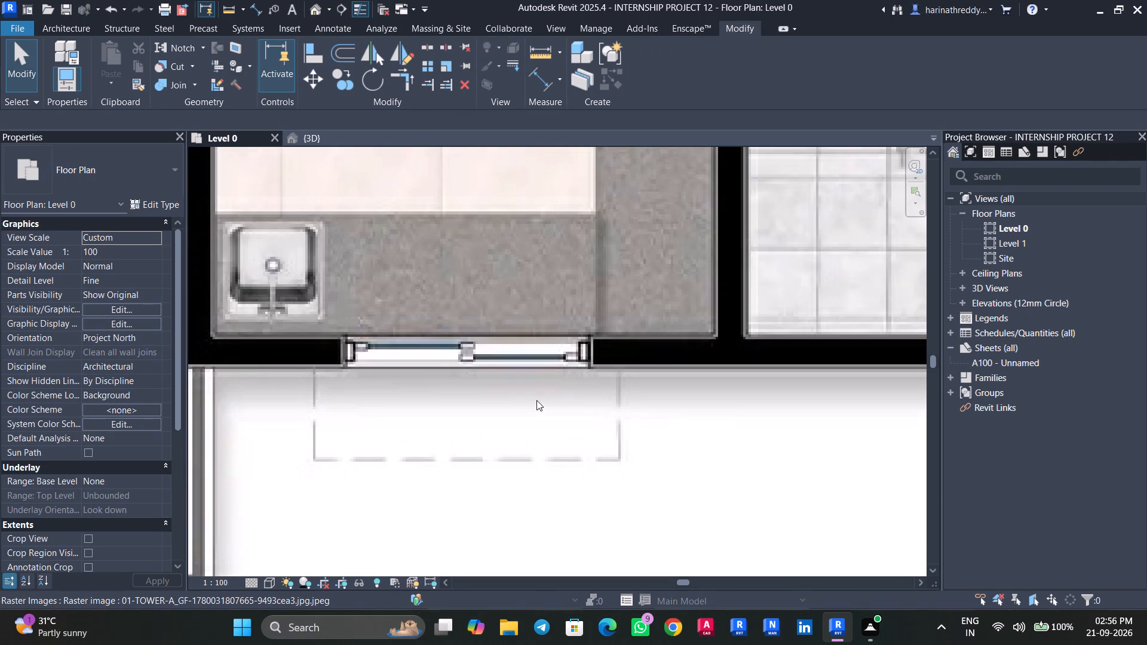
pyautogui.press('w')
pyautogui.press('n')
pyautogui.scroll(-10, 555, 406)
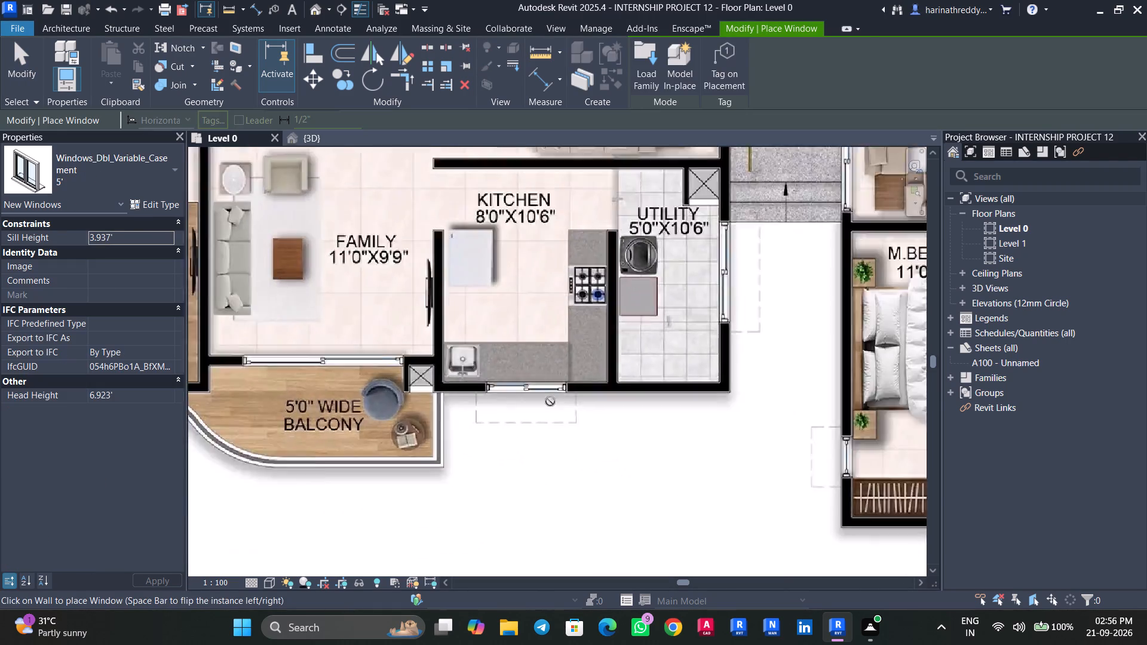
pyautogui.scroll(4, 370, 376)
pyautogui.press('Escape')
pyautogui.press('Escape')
# Measure the width of the opening between flat 4's family area and balcony, using the Scale command's reference points without scaling the image.
pyautogui.scroll(-9, 390, 376)
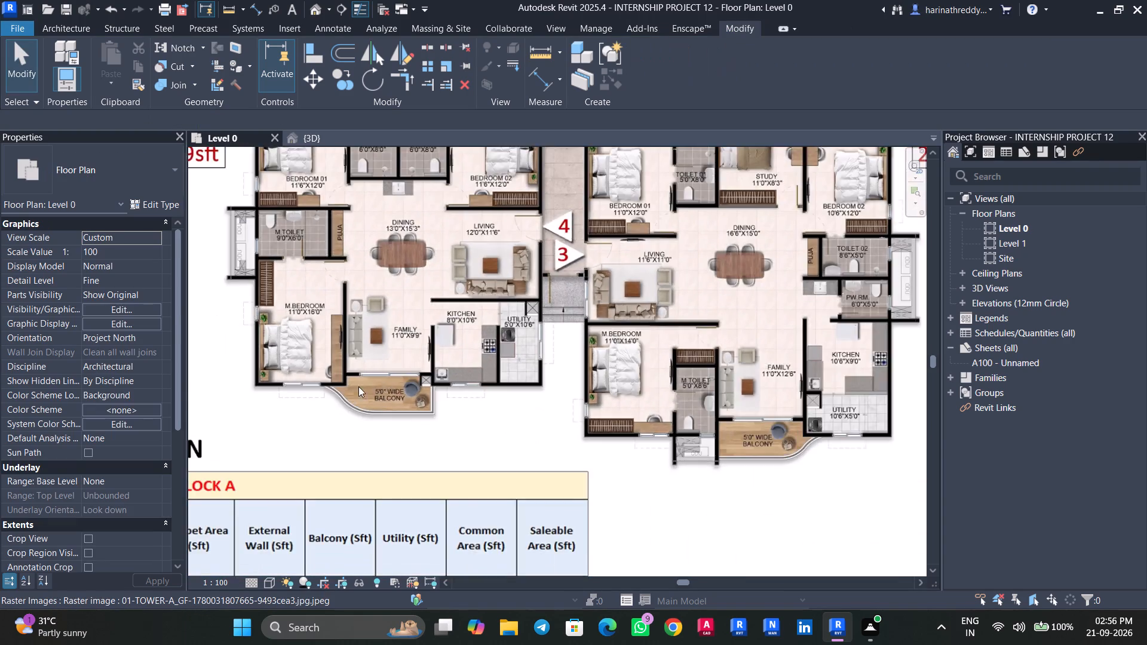
pyautogui.scroll(5, 345, 390)
pyautogui.click(384, 382)
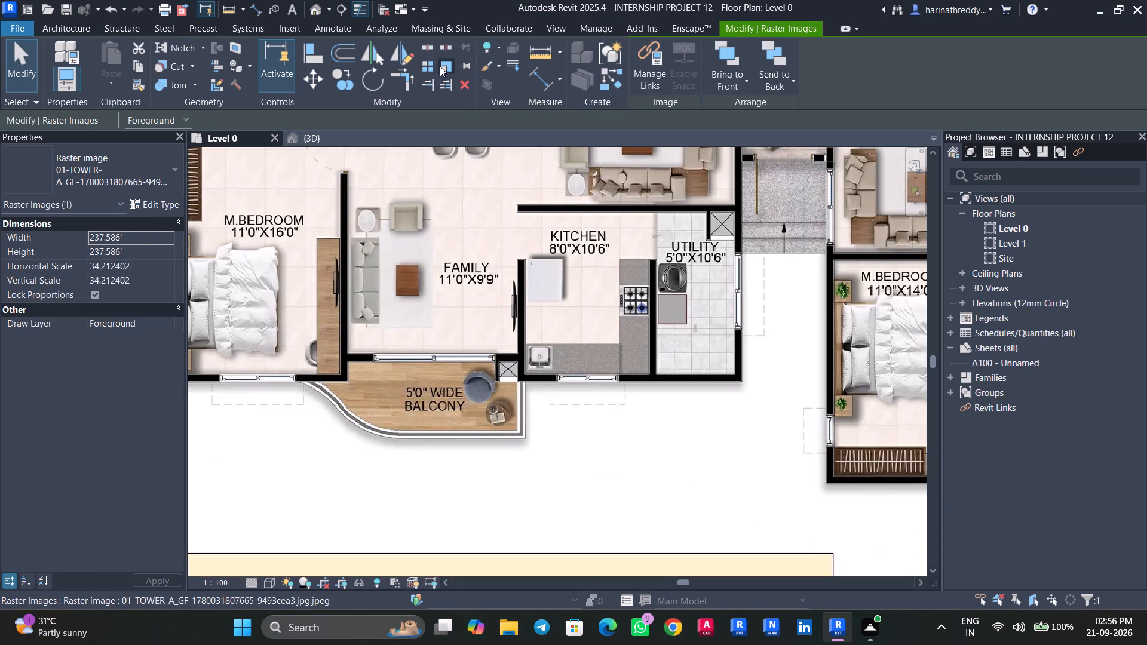
pyautogui.click(438, 72)
pyautogui.scroll(9, 384, 346)
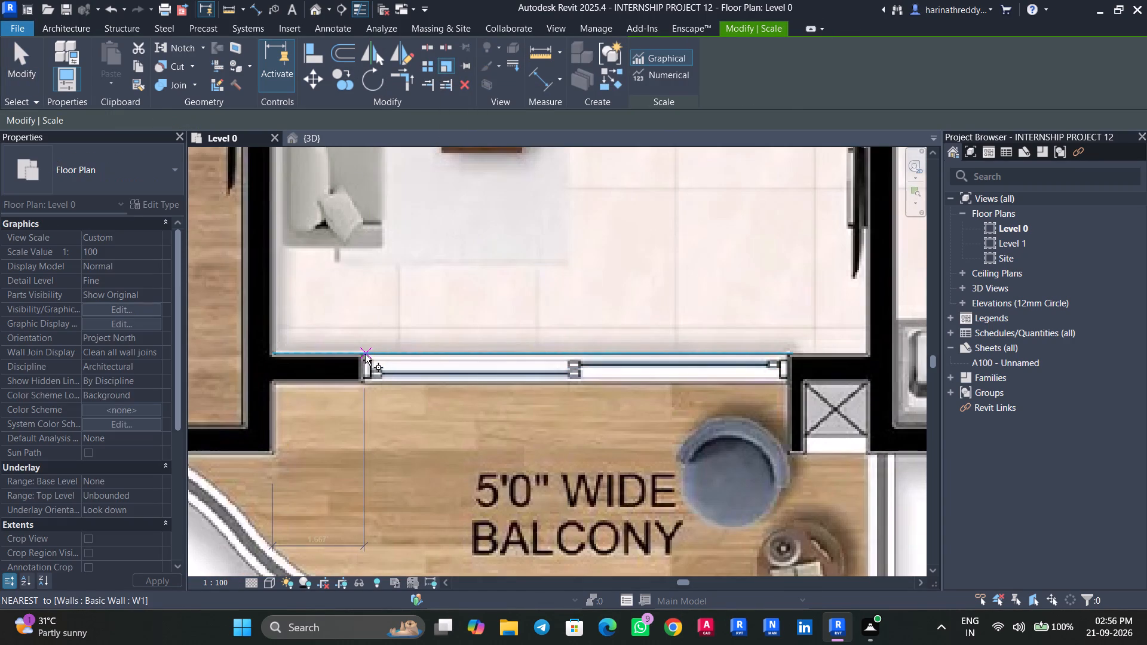
pyautogui.click(363, 354)
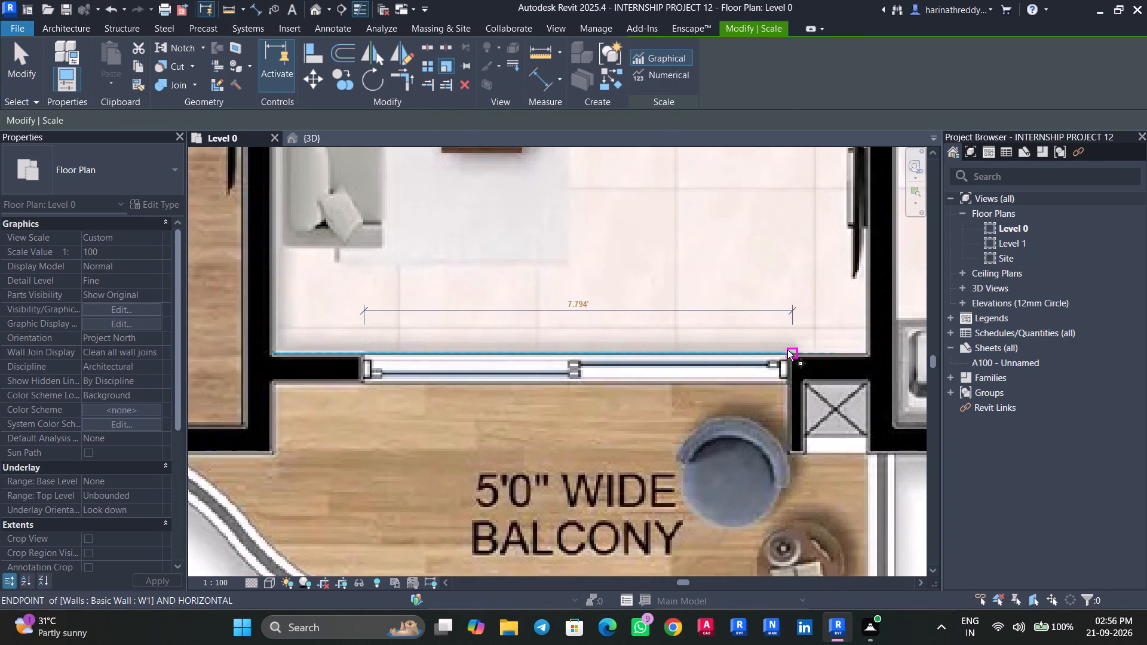
pyautogui.press('Escape')
pyautogui.press('Escape')
# Start placing a window, duplicate the Windows_Dbl_Variable_Casement 5' type as 8' and set its rough width to 8'.
pyautogui.press('w')
pyautogui.press('n')
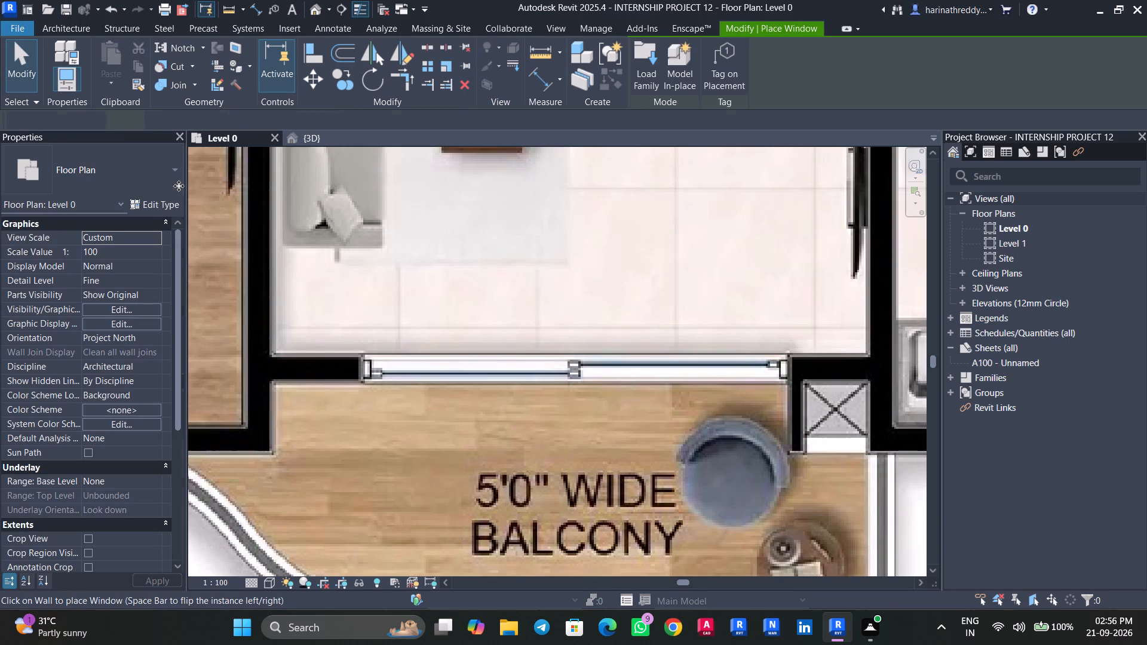
pyautogui.click(152, 202)
pyautogui.click(1074, 161)
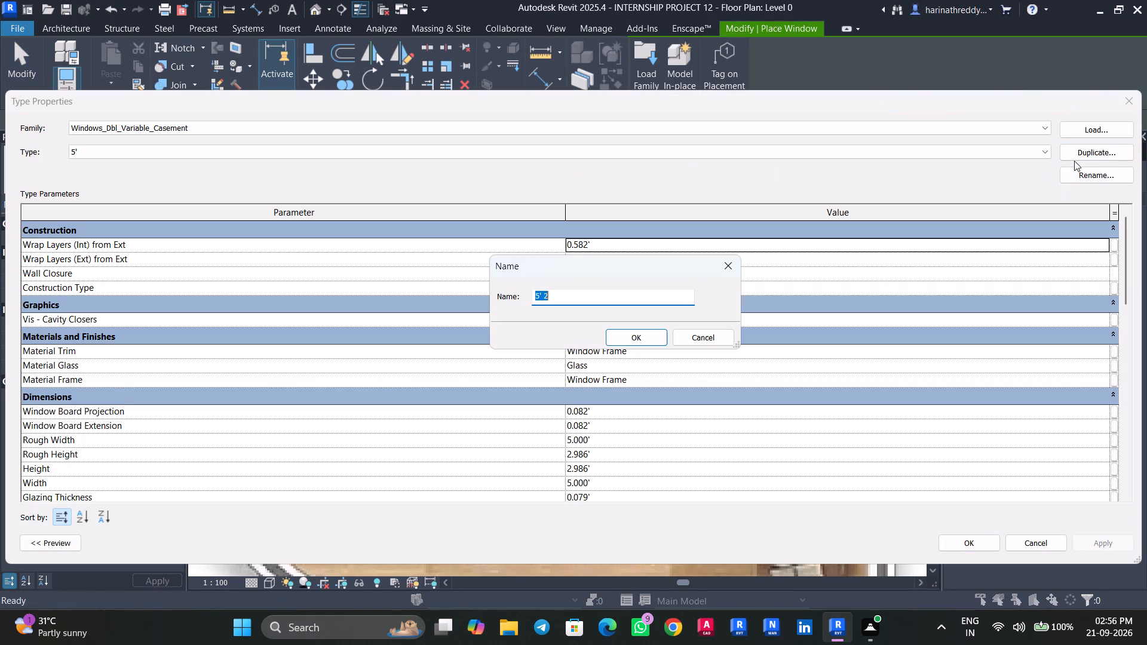
pyautogui.write("8'")
pyautogui.press('Return')
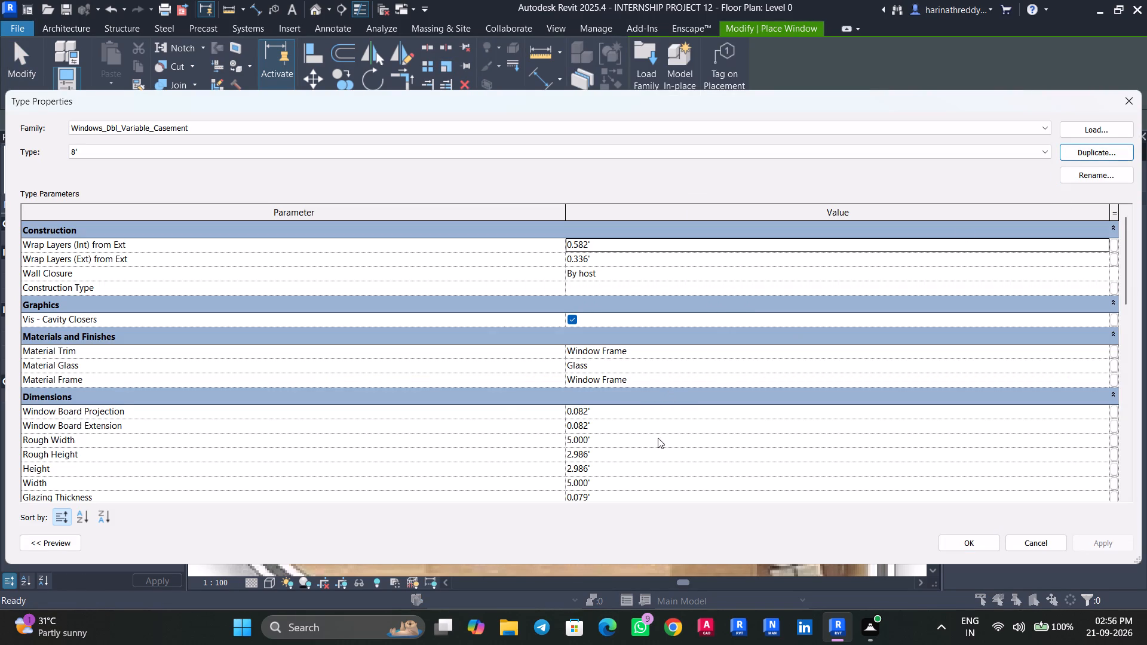
pyautogui.click(658, 438)
pyautogui.write("8'")
pyautogui.press('Return')
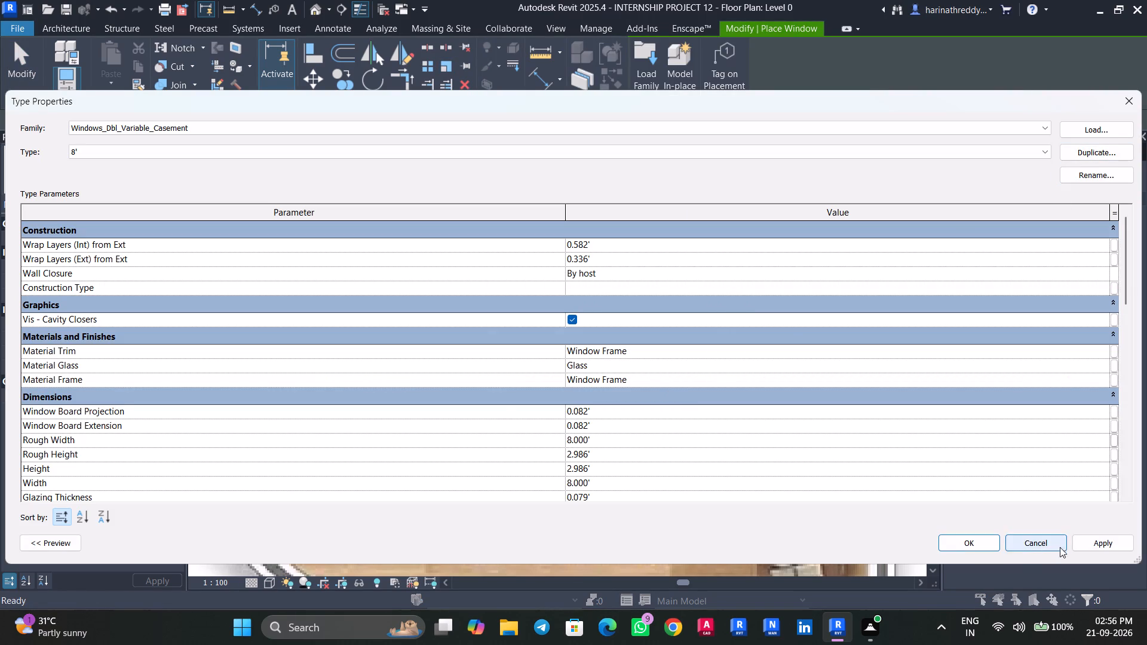
pyautogui.click(1094, 541)
pyautogui.click(931, 544)
pyautogui.click(952, 543)
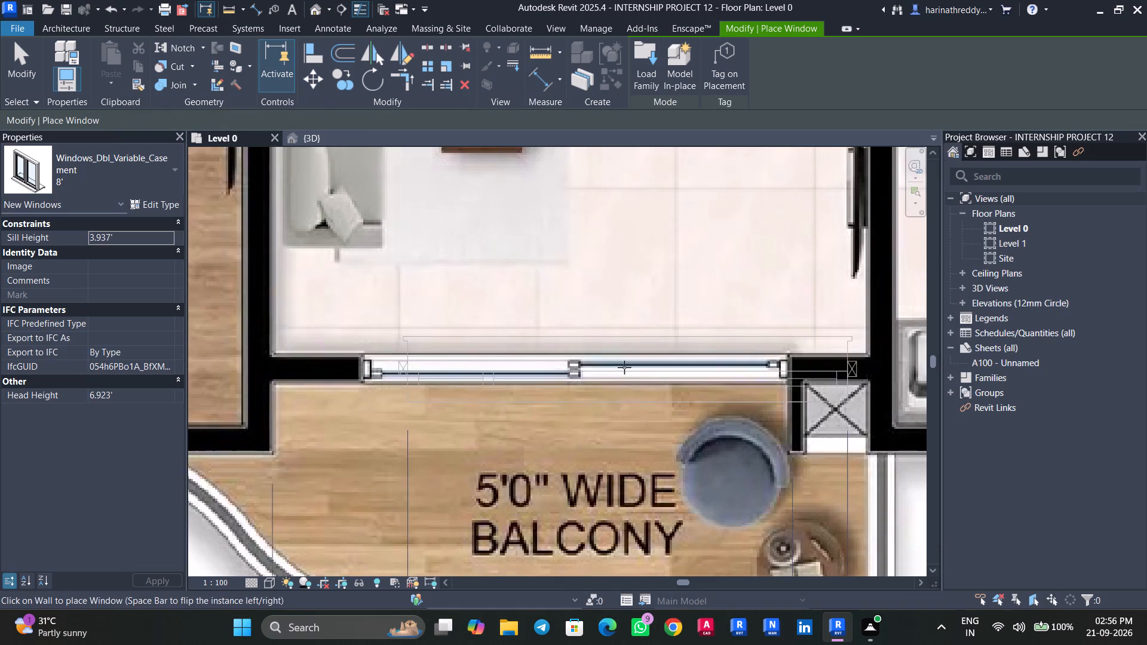
# Place the 8' casement window in the wall between flat 4's family area and balcony, over the drawn opening, and end placement.
pyautogui.click(576, 382)
pyautogui.scroll(-10, 576, 382)
pyautogui.moveTo(582, 385); pyautogui.dragTo(705, 331, button='middle')
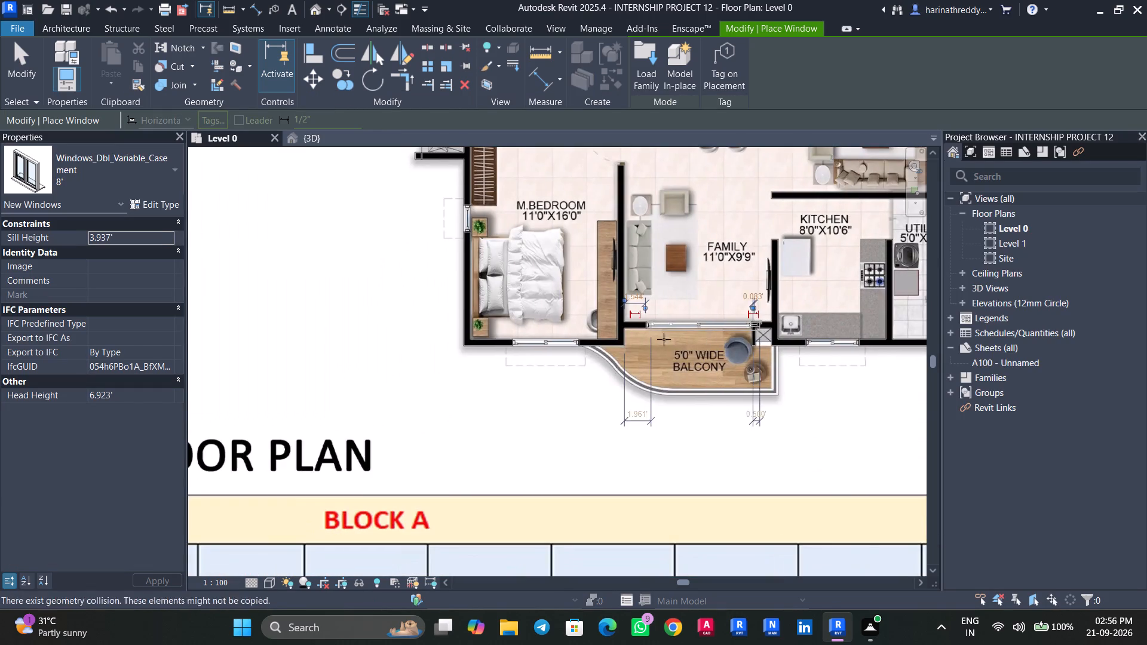
pyautogui.press('Escape')
pyautogui.press('Escape')
pyautogui.press('Escape')
# Look over flat 4's rooms and outer walls in plan to check the placed windows against the plan image.
pyautogui.scroll(8, 540, 352)
pyautogui.press('Tab')
pyautogui.scroll(-7, 553, 363)
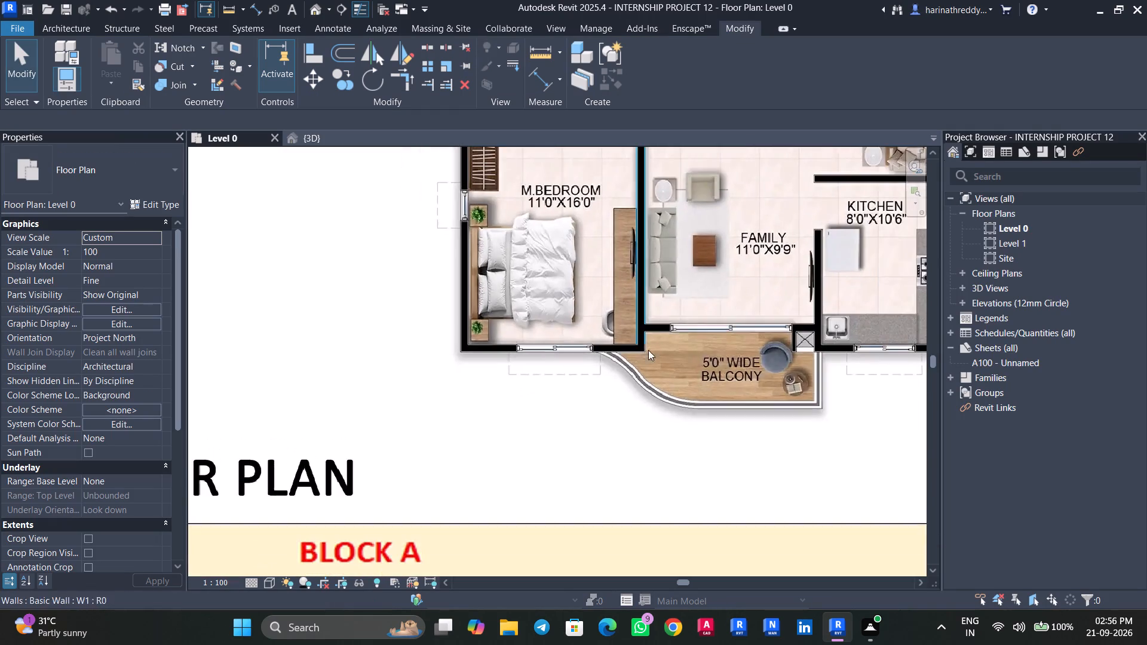
pyautogui.moveTo(749, 345); pyautogui.dragTo(434, 366, button='middle')
pyautogui.scroll(5, 551, 382)
pyautogui.scroll(-6, 674, 365)
pyautogui.moveTo(728, 314); pyautogui.dragTo(716, 374, button='middle')
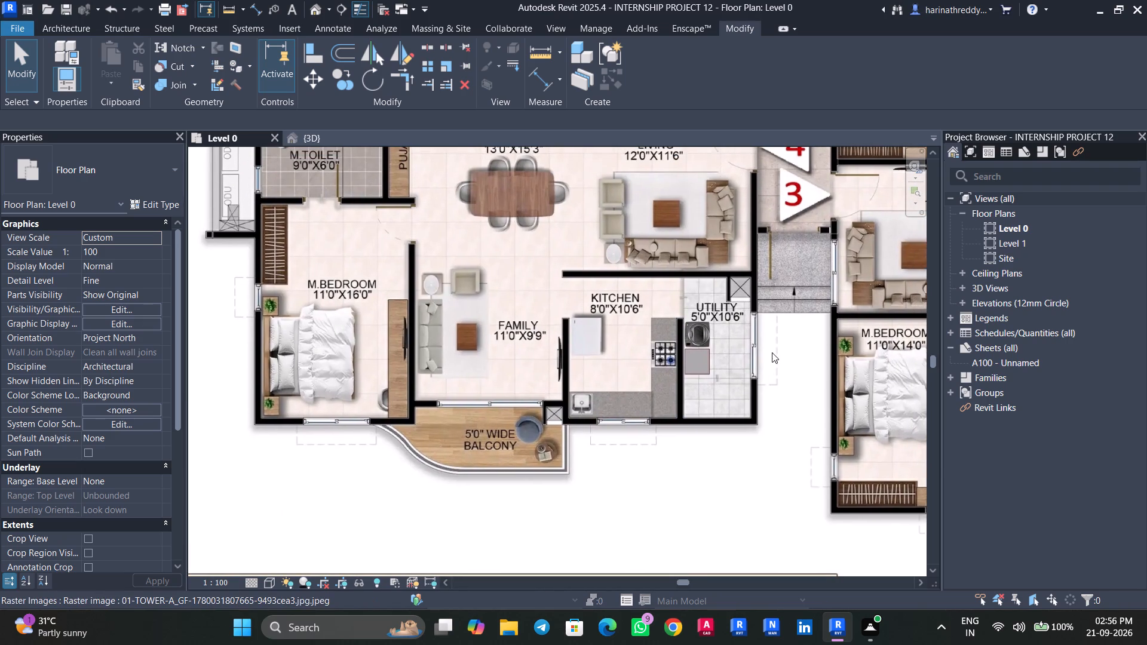
pyautogui.moveTo(618, 328); pyautogui.dragTo(755, 435, button='middle')
pyautogui.scroll(1, 753, 435)
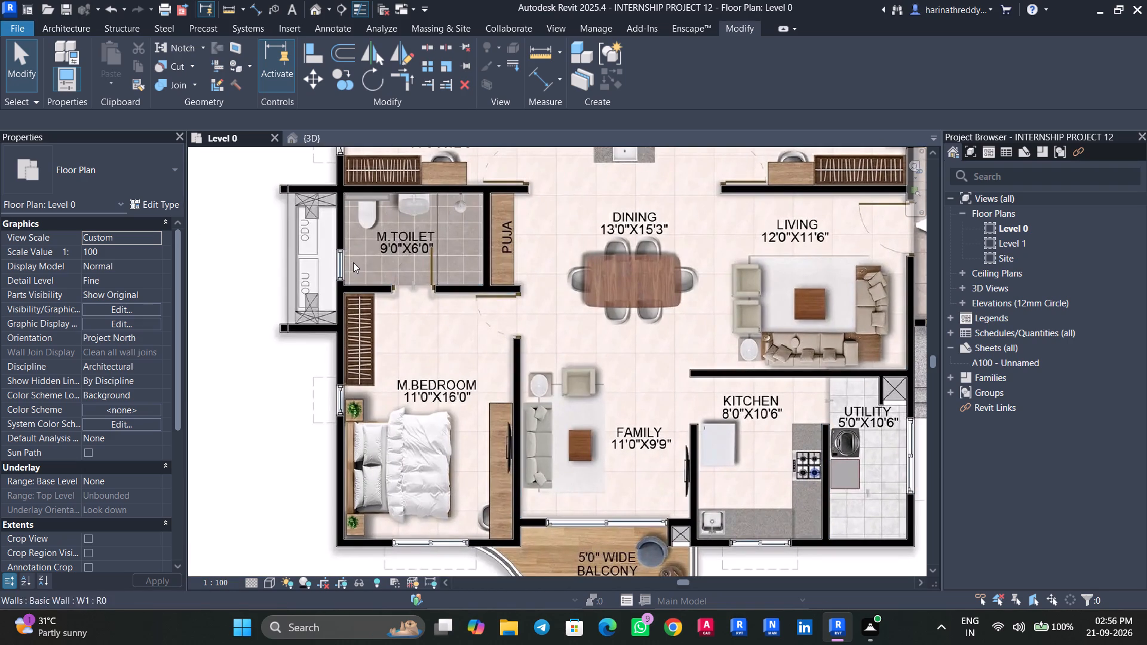
pyautogui.moveTo(364, 272); pyautogui.dragTo(440, 422, button='middle')
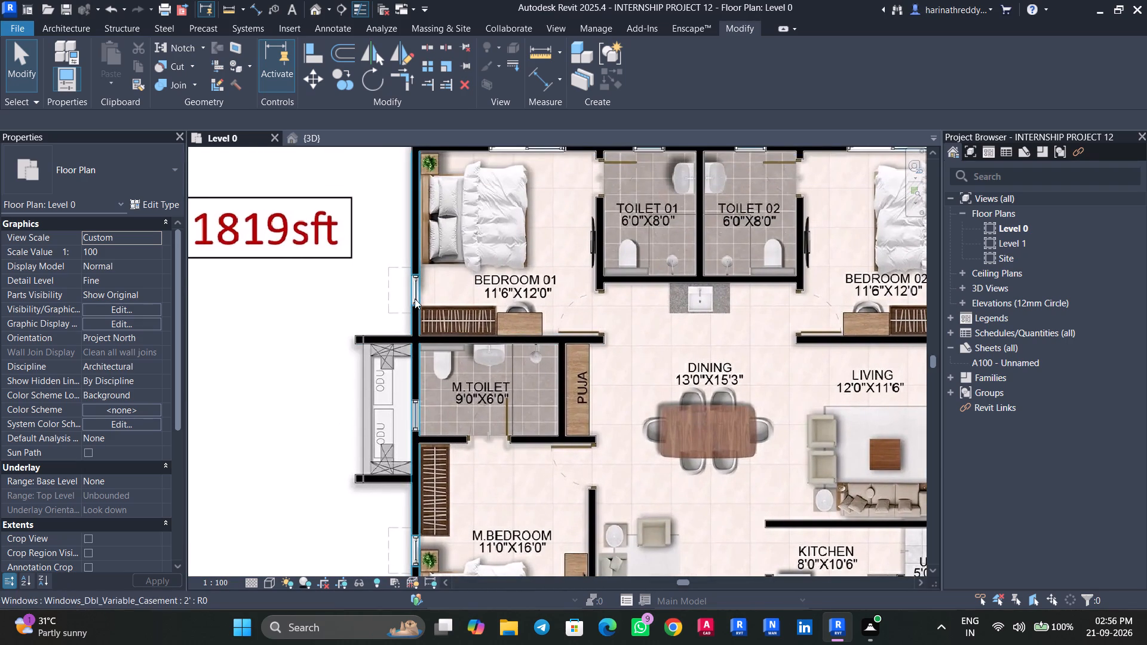
pyautogui.moveTo(442, 301); pyautogui.dragTo(454, 418, button='middle')
pyautogui.moveTo(749, 283); pyautogui.dragTo(556, 250, button='middle')
pyautogui.moveTo(713, 314); pyautogui.dragTo(759, 181, button='middle')
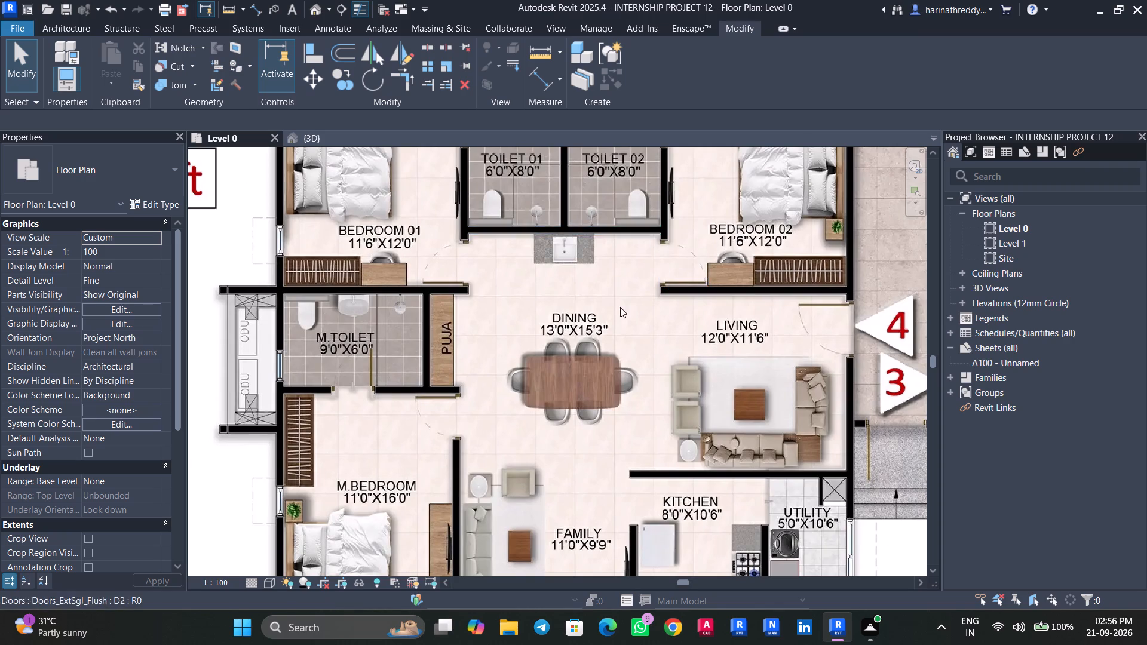
pyautogui.scroll(-4, 620, 308)
# Examine flat 4's balcony and kitchen windows and the short wall beside the balcony window in the 3D view.
pyautogui.click(338, 136)
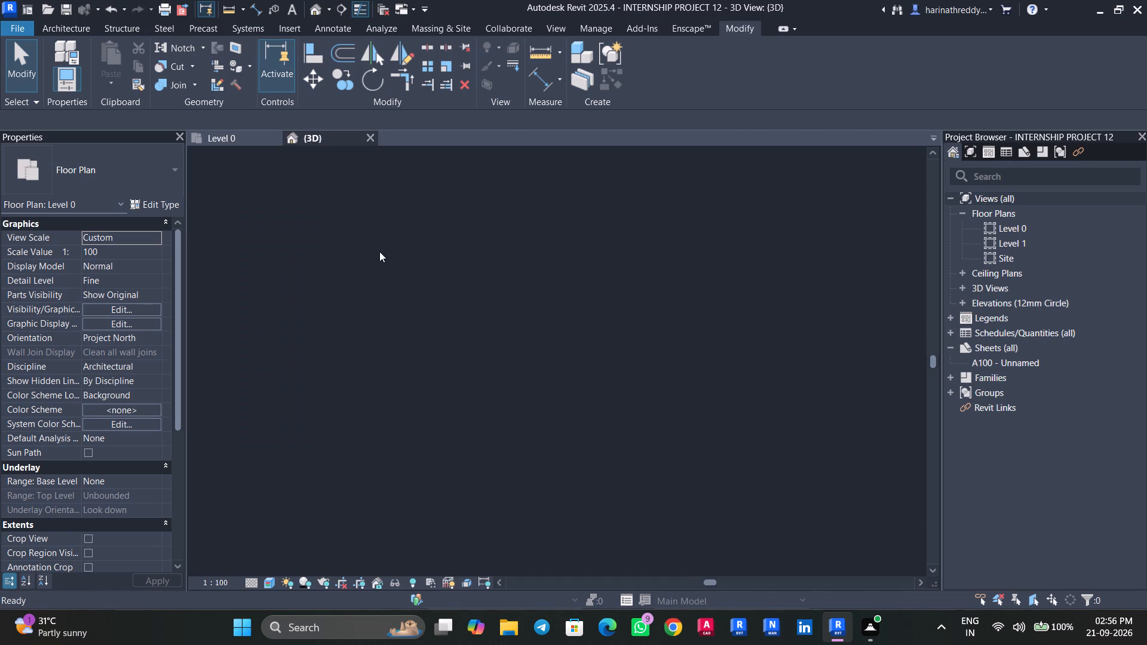
pyautogui.scroll(-3, 606, 432)
pyautogui.scroll(-4, 514, 508)
pyautogui.keyDown('shift'); pyautogui.moveTo(512, 532); pyautogui.dragTo(703, 480, button='middle'); pyautogui.keyUp('shift')
pyautogui.moveTo(494, 493); pyautogui.dragTo(665, 275, button='middle')
pyautogui.scroll(5, 473, 376)
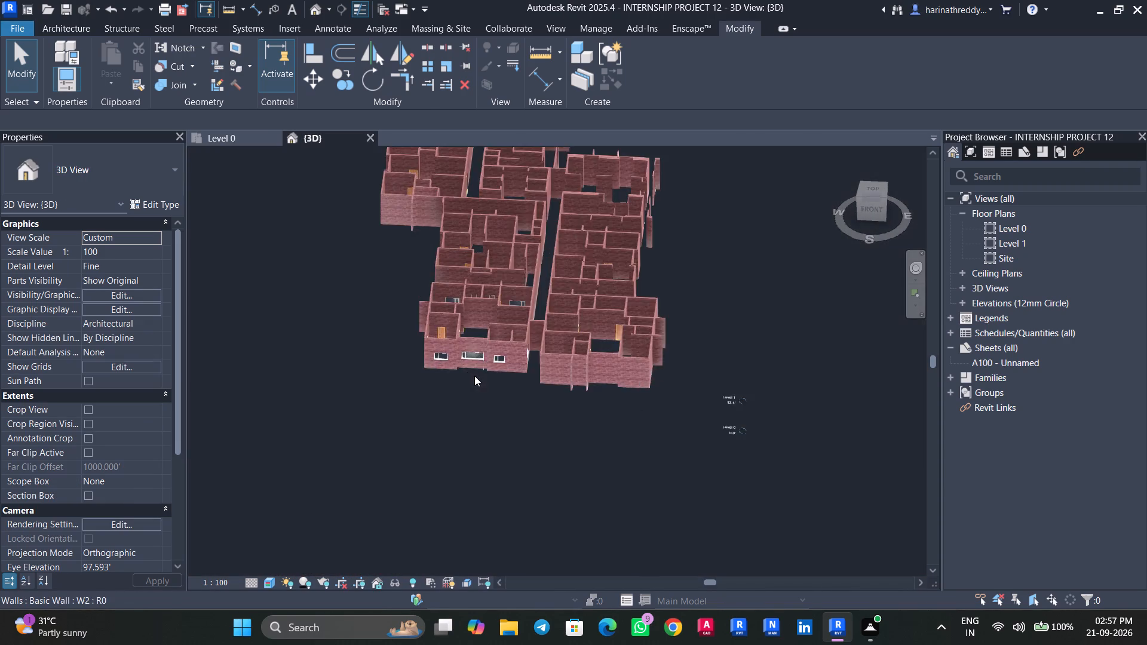
pyautogui.scroll(13, 474, 376)
pyautogui.moveTo(447, 357); pyautogui.dragTo(419, 461, button='middle')
pyautogui.scroll(1, 416, 451)
pyautogui.keyDown('shift'); pyautogui.moveTo(416, 450); pyautogui.dragTo(403, 490, button='middle'); pyautogui.keyUp('shift')
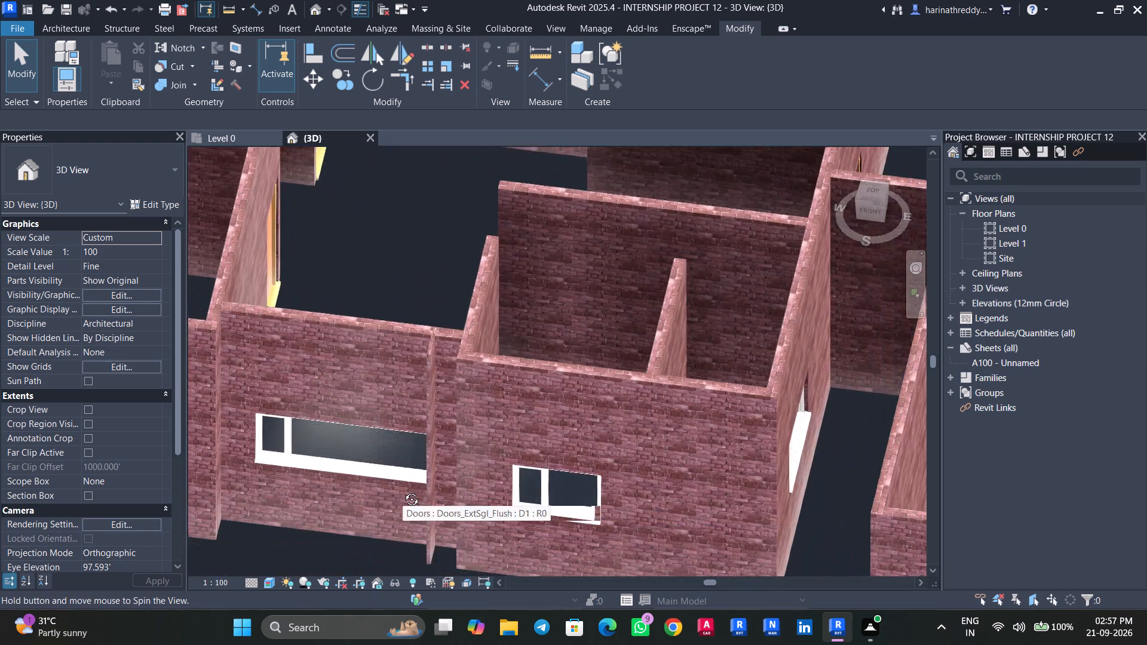
pyautogui.keyDown('shift'); pyautogui.moveTo(403, 490); pyautogui.dragTo(403, 490, button='middle'); pyautogui.keyUp('shift')
pyautogui.click(423, 500)
# Return to the Level 0 plan and set the raster plan image's draw layer to Background.
pyautogui.click(228, 137)
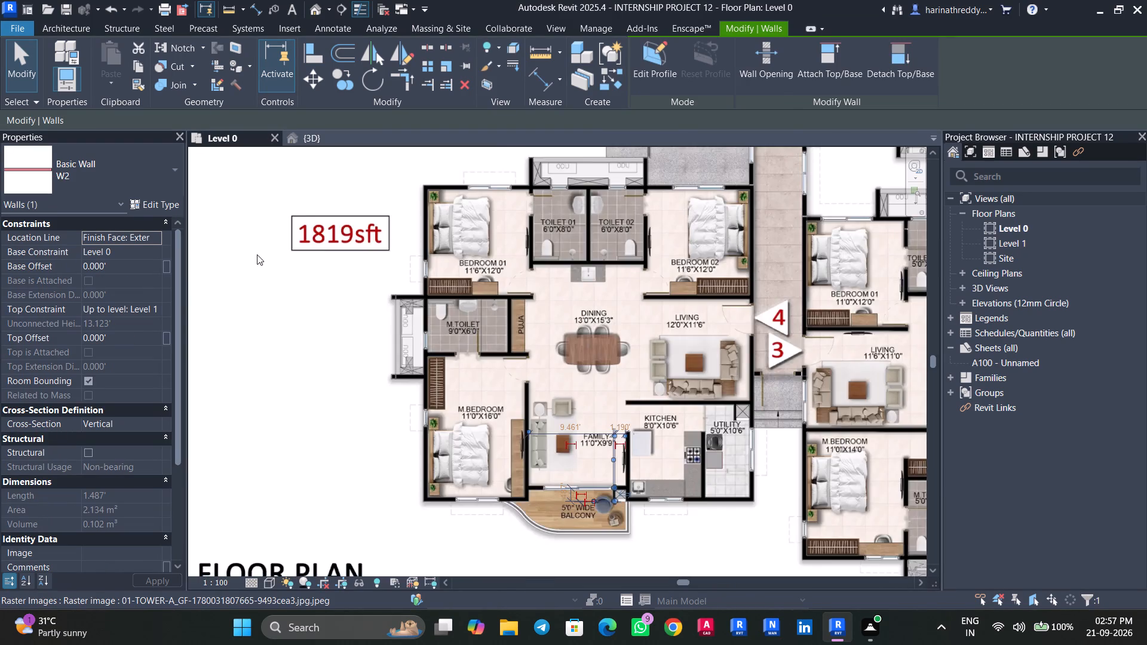
pyautogui.scroll(-3, 323, 311)
pyautogui.scroll(5, 487, 423)
pyautogui.scroll(-1, 492, 442)
pyautogui.scroll(6, 496, 451)
pyautogui.press('Escape')
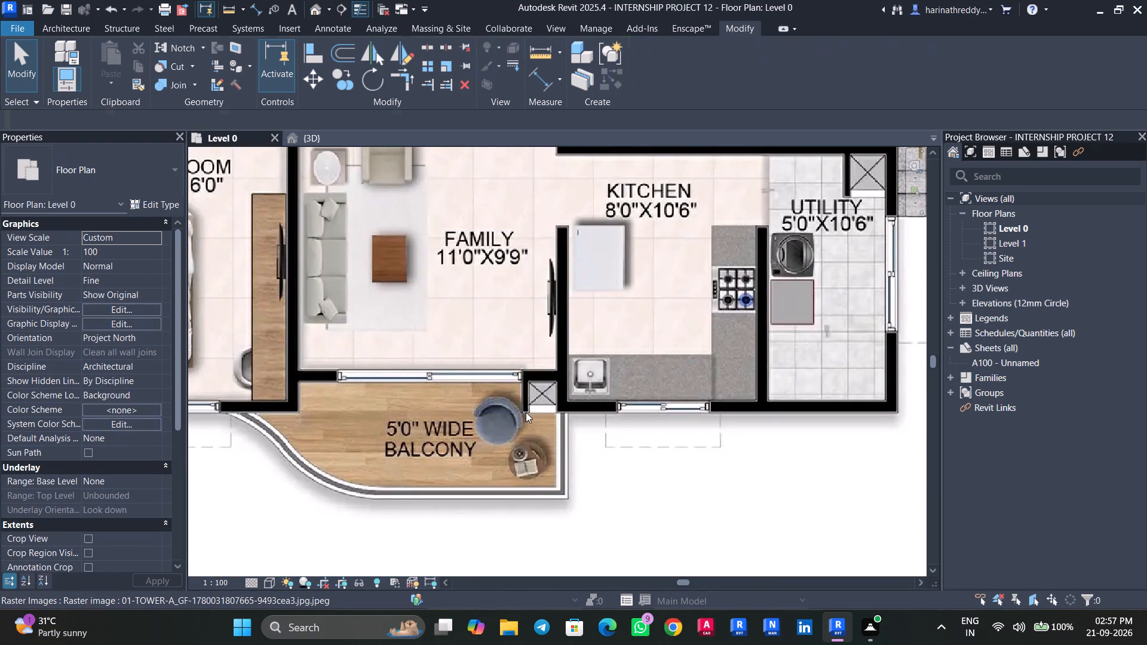
pyautogui.click(615, 493)
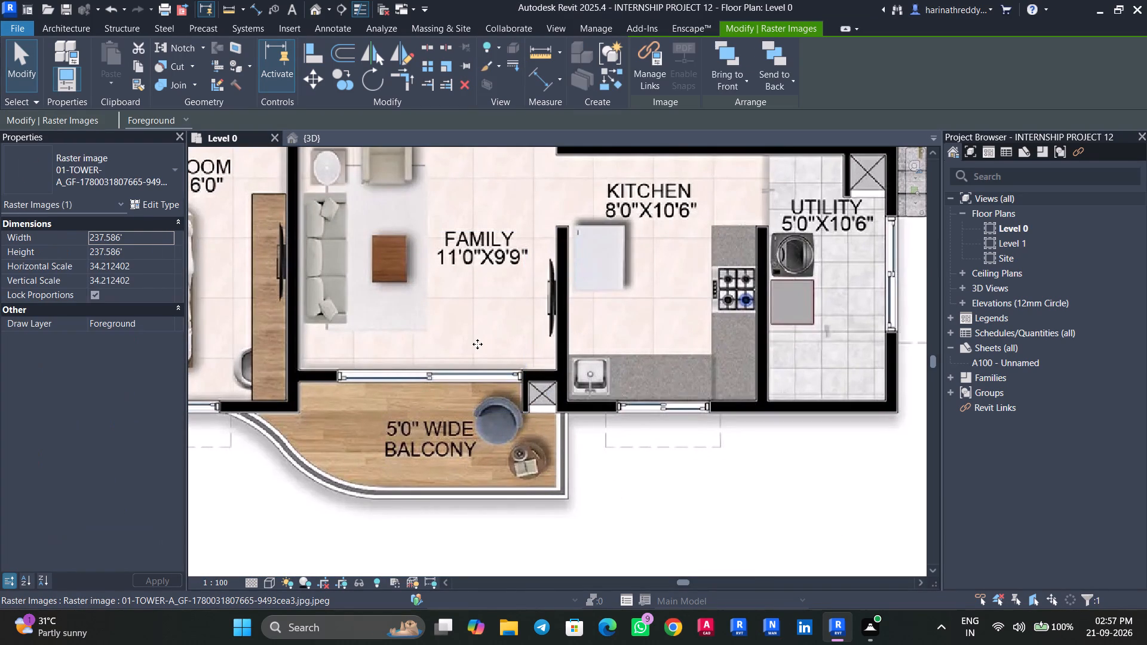
pyautogui.click(174, 325)
pyautogui.click(166, 326)
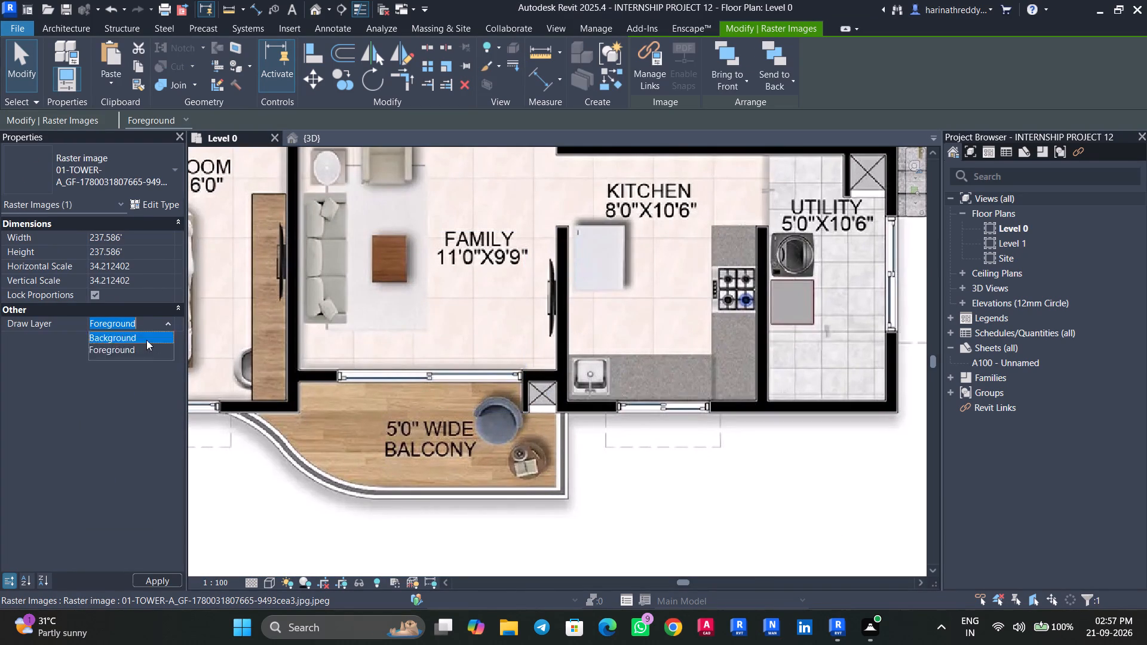
pyautogui.click(146, 340)
pyautogui.scroll(9, 514, 414)
pyautogui.press('Escape')
# Delete the short W2 wall between flat 4's balcony and the duct beside the kitchen.
pyautogui.click(551, 380)
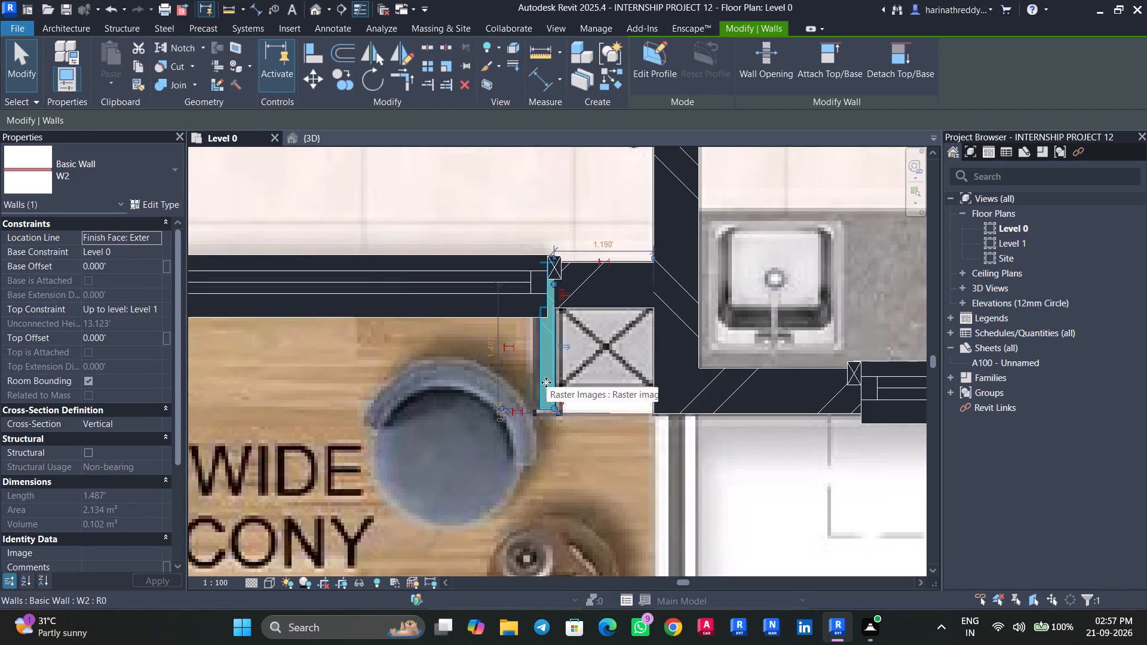
pyautogui.scroll(-10, 397, 432)
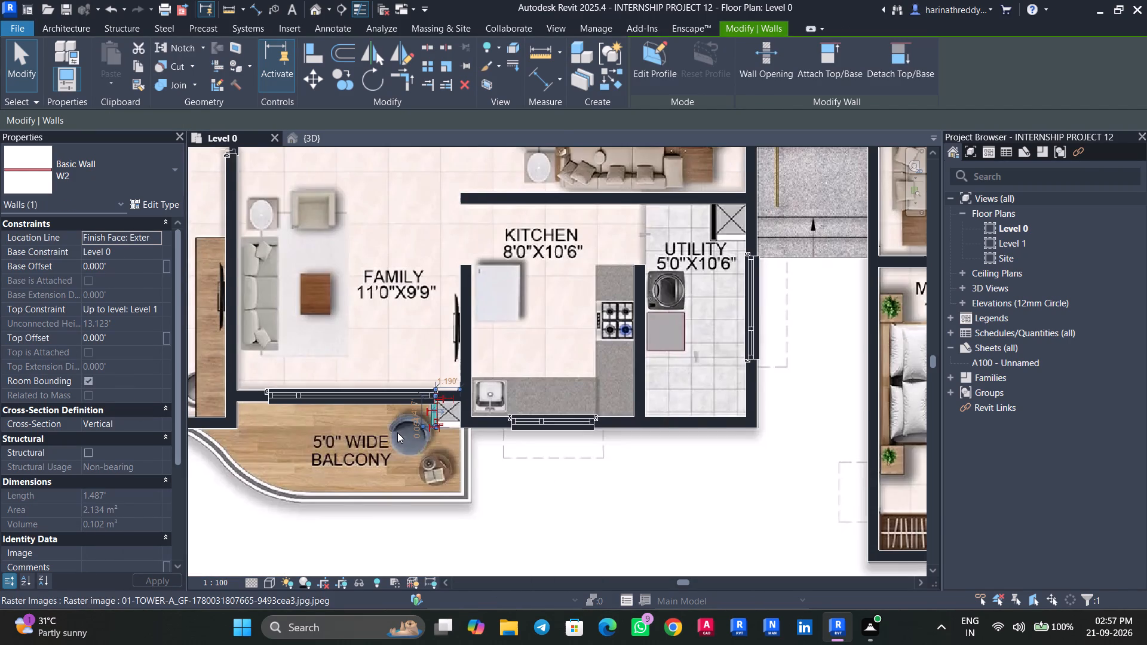
pyautogui.scroll(5, 397, 432)
pyautogui.press('Delete')
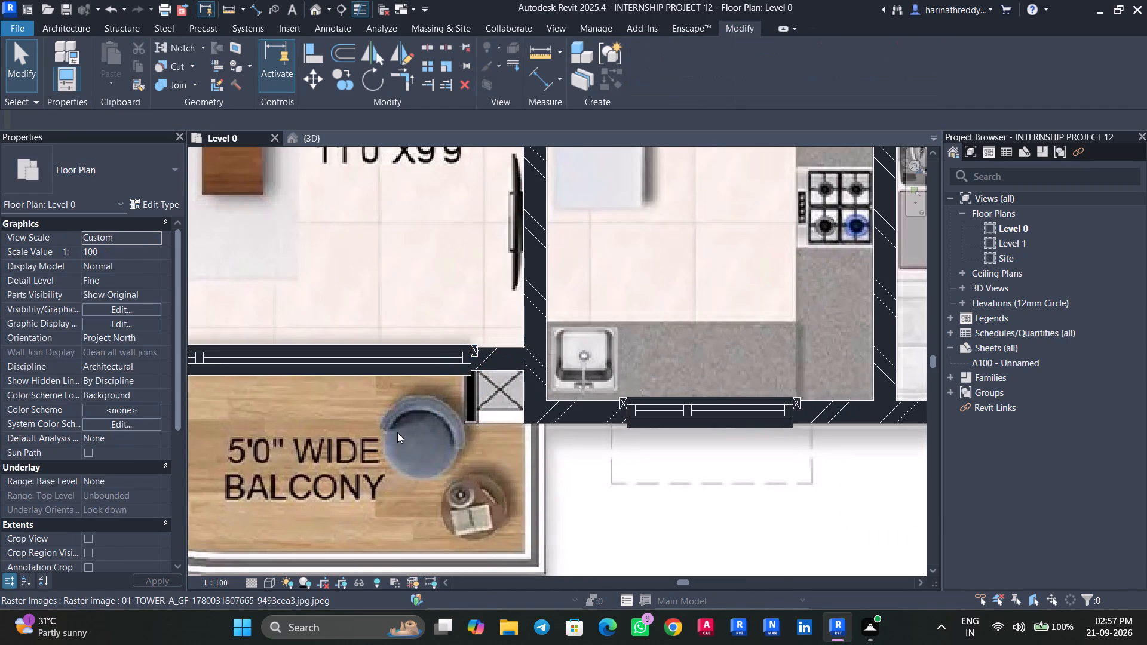
pyautogui.scroll(6, 481, 382)
pyautogui.click(479, 353)
pyautogui.press('Escape')
pyautogui.press('Escape')
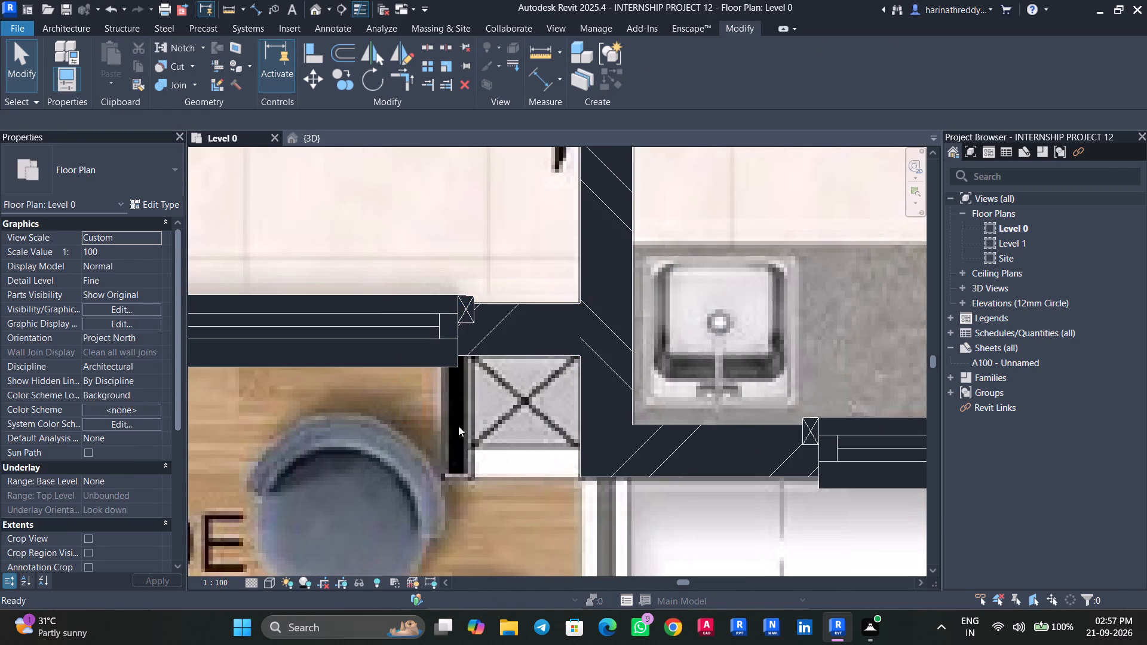
# Measure the drawn thickness of the short wall beside the balcony duct, using the Scale command's reference points without scaling the image.
pyautogui.scroll(-11, 456, 425)
pyautogui.moveTo(457, 425); pyautogui.dragTo(533, 376, button='middle')
pyautogui.scroll(6, 525, 391)
pyautogui.click(530, 391)
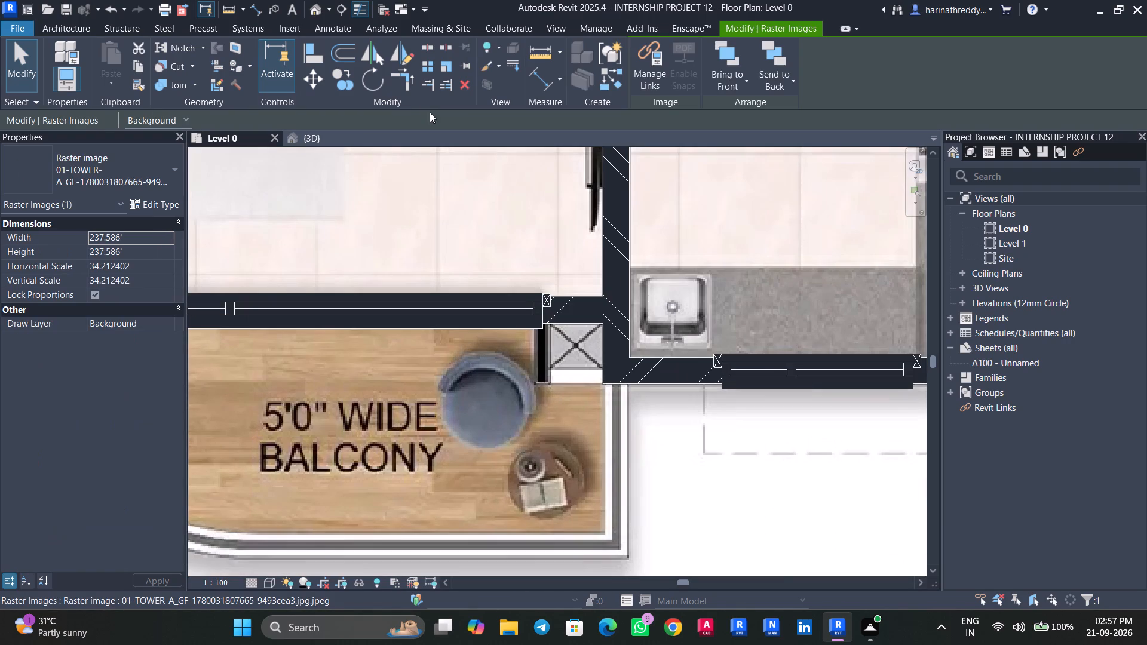
pyautogui.click(440, 69)
pyautogui.scroll(9, 519, 315)
pyautogui.scroll(-1, 529, 380)
pyautogui.scroll(2, 529, 380)
pyautogui.moveTo(568, 431); pyautogui.dragTo(545, 397, button='middle')
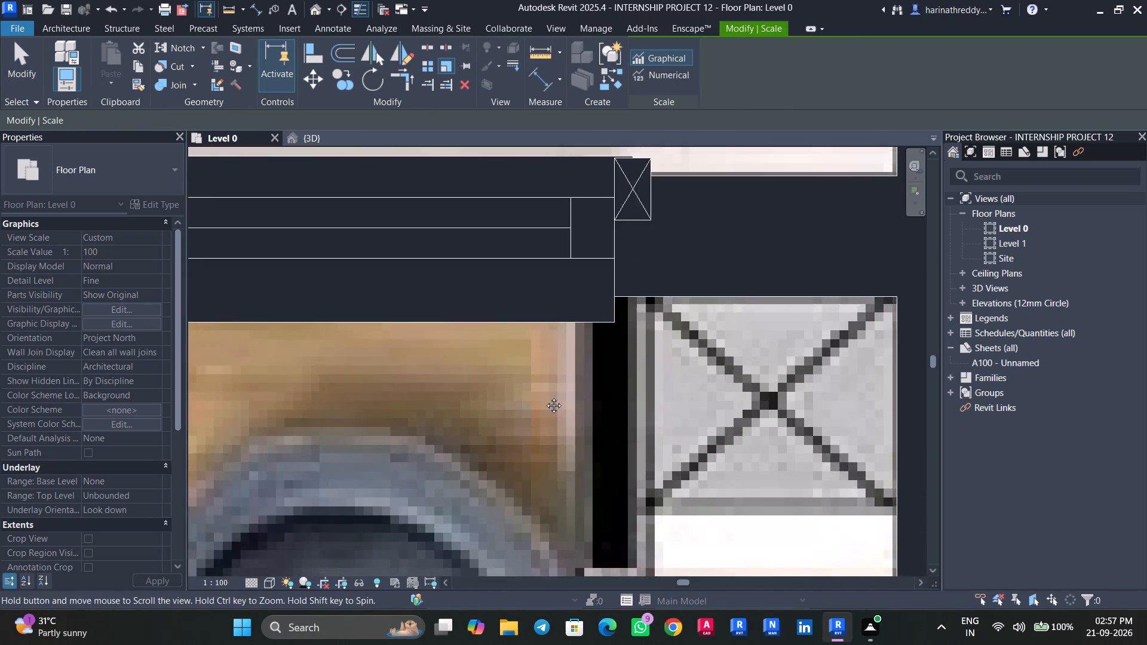
pyautogui.scroll(2, 545, 397)
pyautogui.moveTo(545, 397); pyautogui.dragTo(441, 238, button='middle')
pyautogui.click(453, 402)
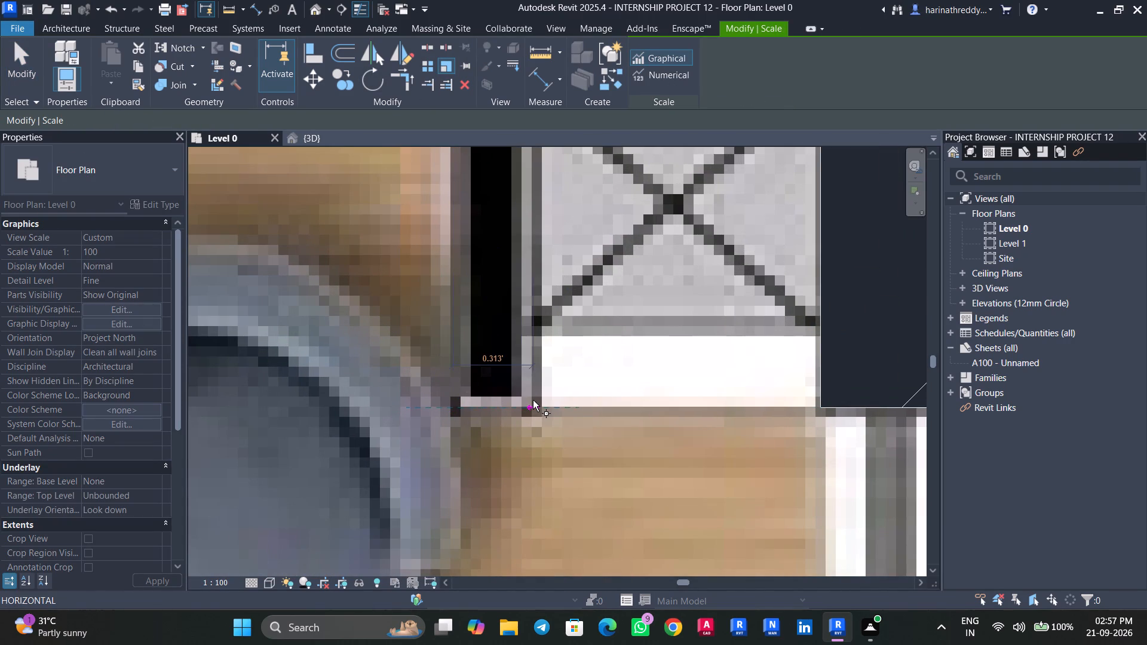
pyautogui.scroll(-3, 533, 400)
pyautogui.scroll(1, 533, 400)
pyautogui.scroll(-4, 533, 400)
pyautogui.press('Escape')
pyautogui.press('Escape')
# Start a new wall and duplicate the W6 basic wall type as W9.
pyautogui.press('w')
pyautogui.press('w')
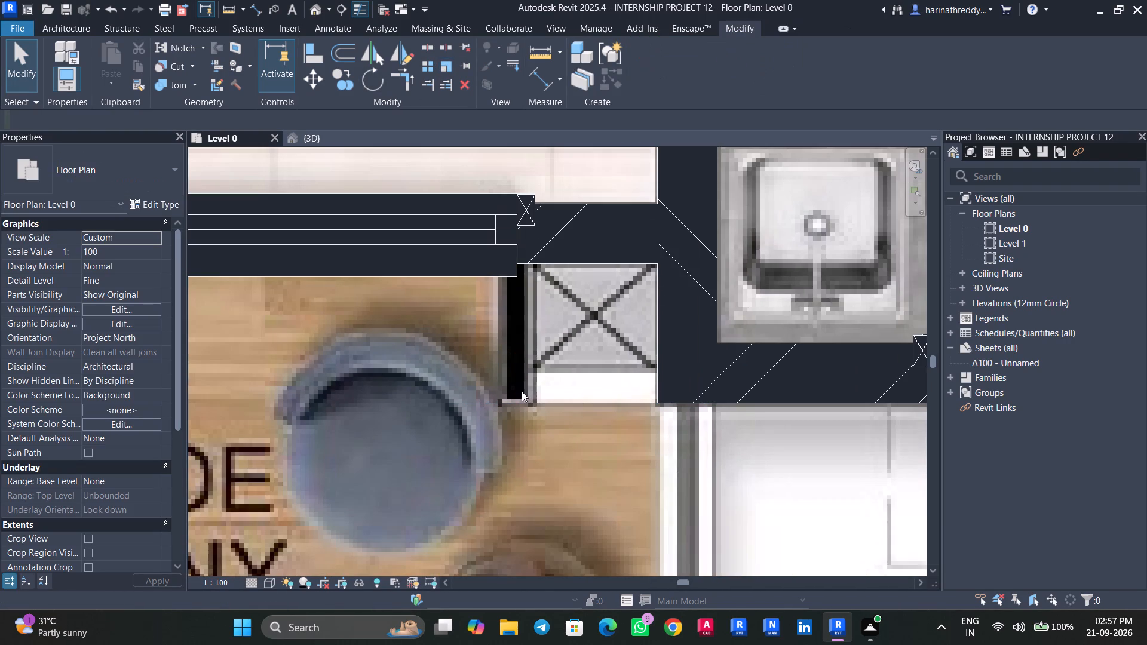
pyautogui.press('w')
pyautogui.press('Escape')
pyautogui.write('WA')
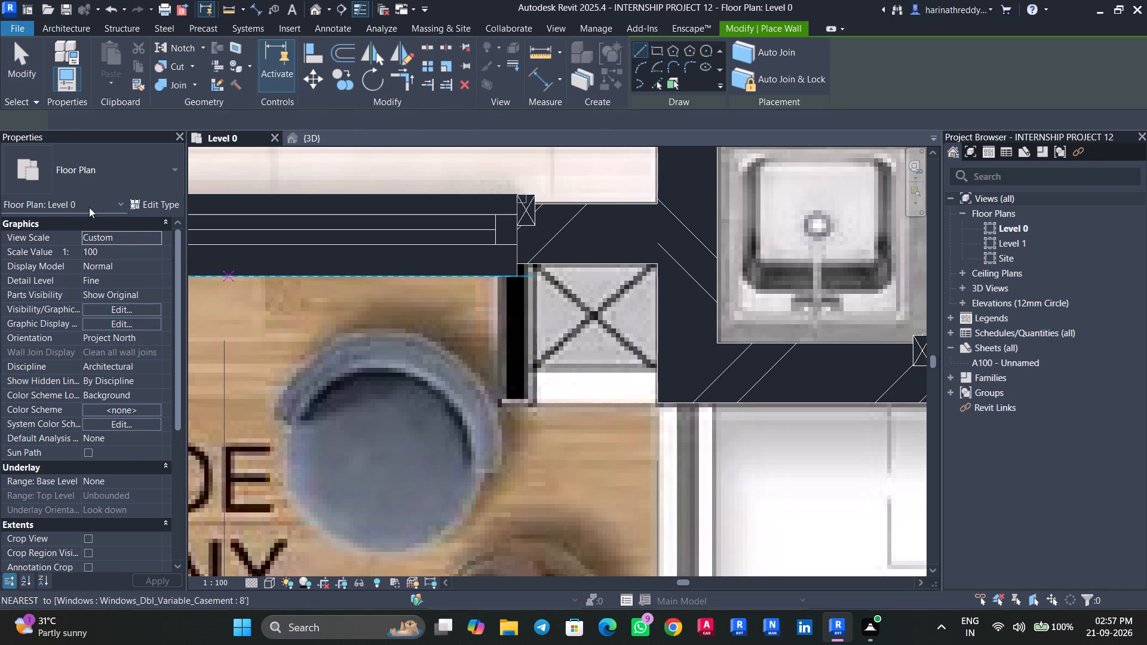
pyautogui.click(160, 207)
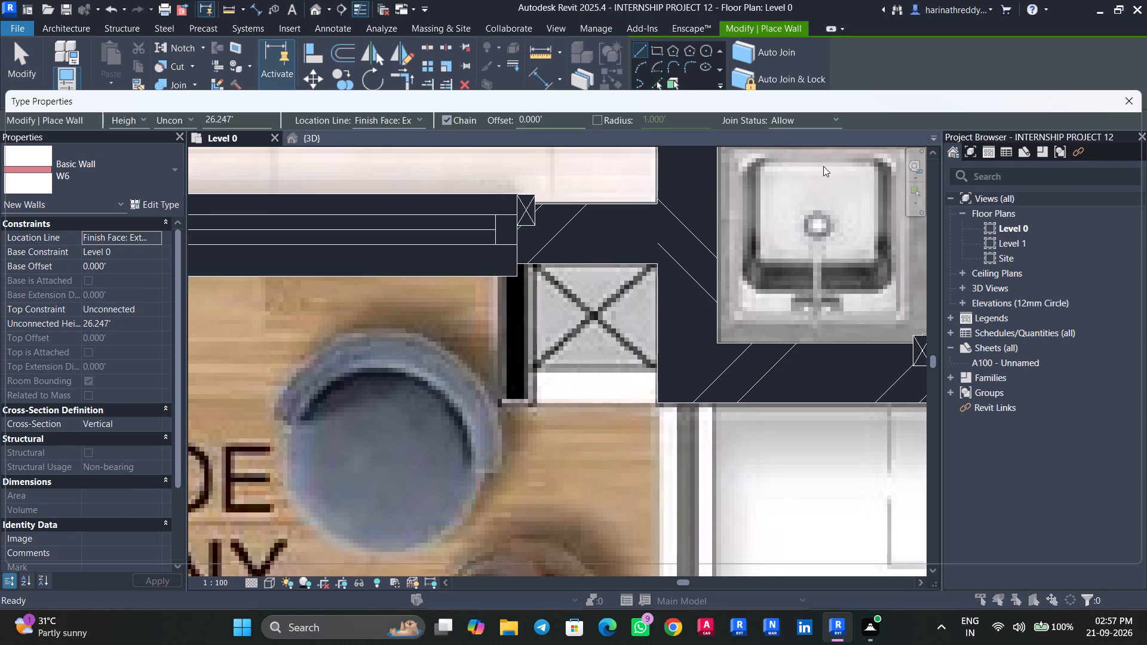
pyautogui.click(975, 155)
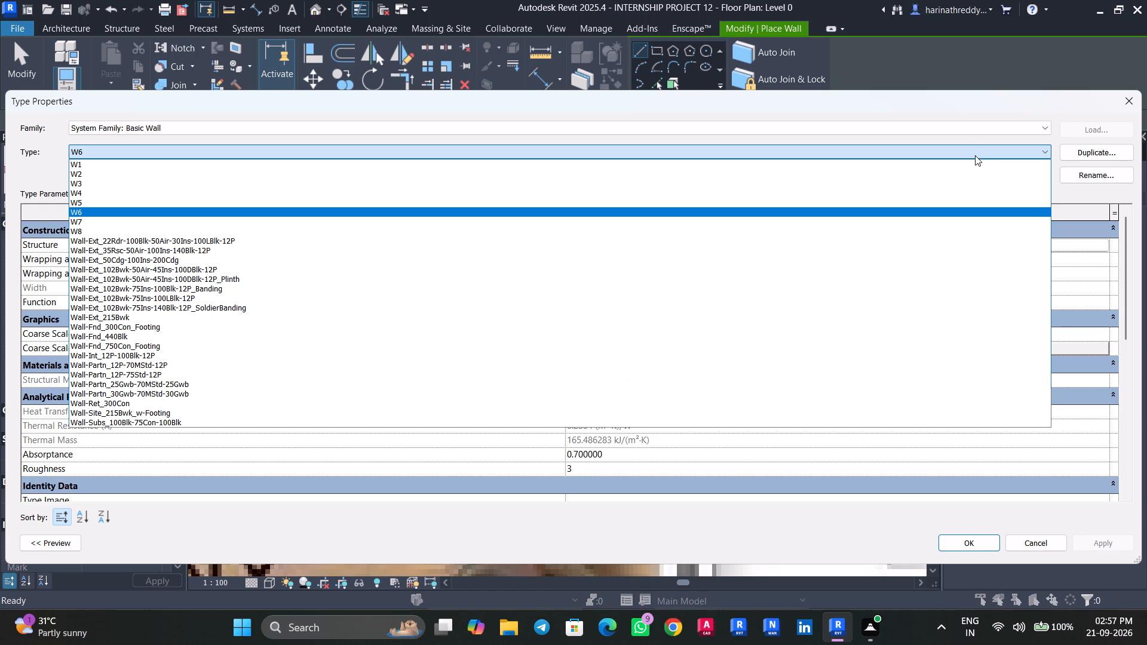
pyautogui.click(1039, 149)
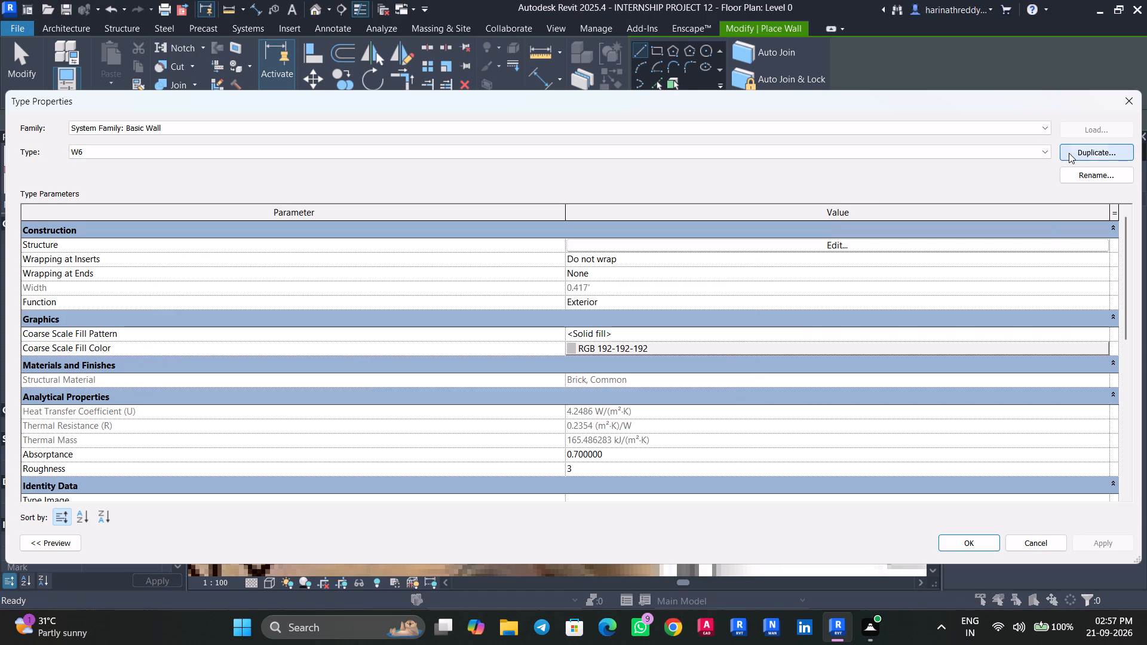
pyautogui.click(1069, 153)
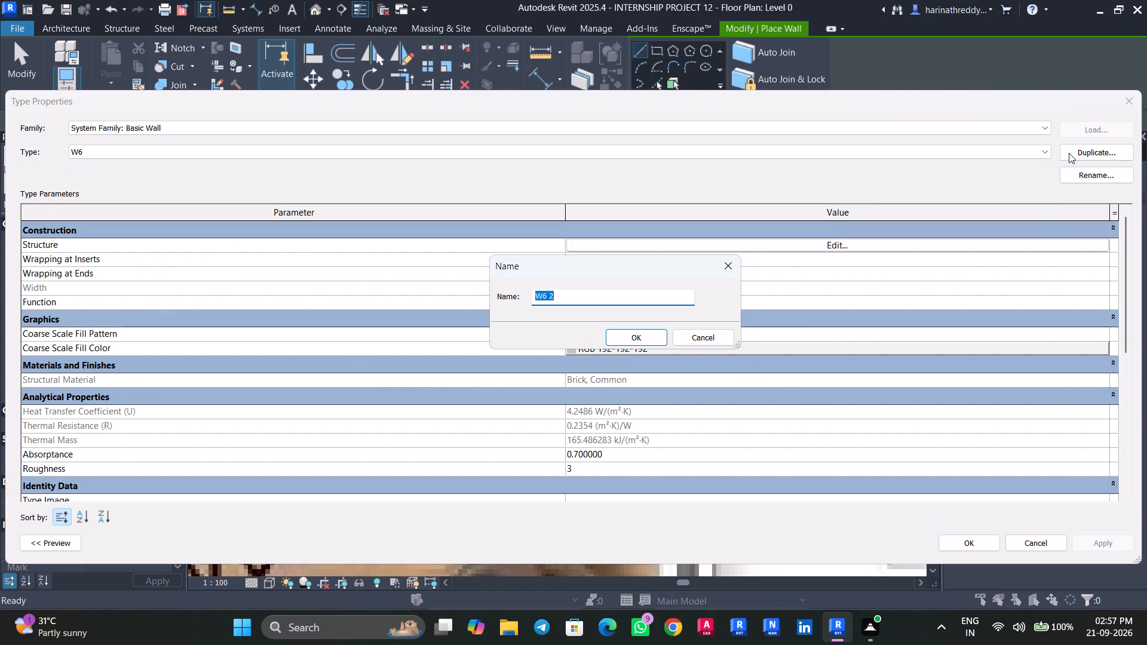
pyautogui.click(715, 269)
pyautogui.click(706, 155)
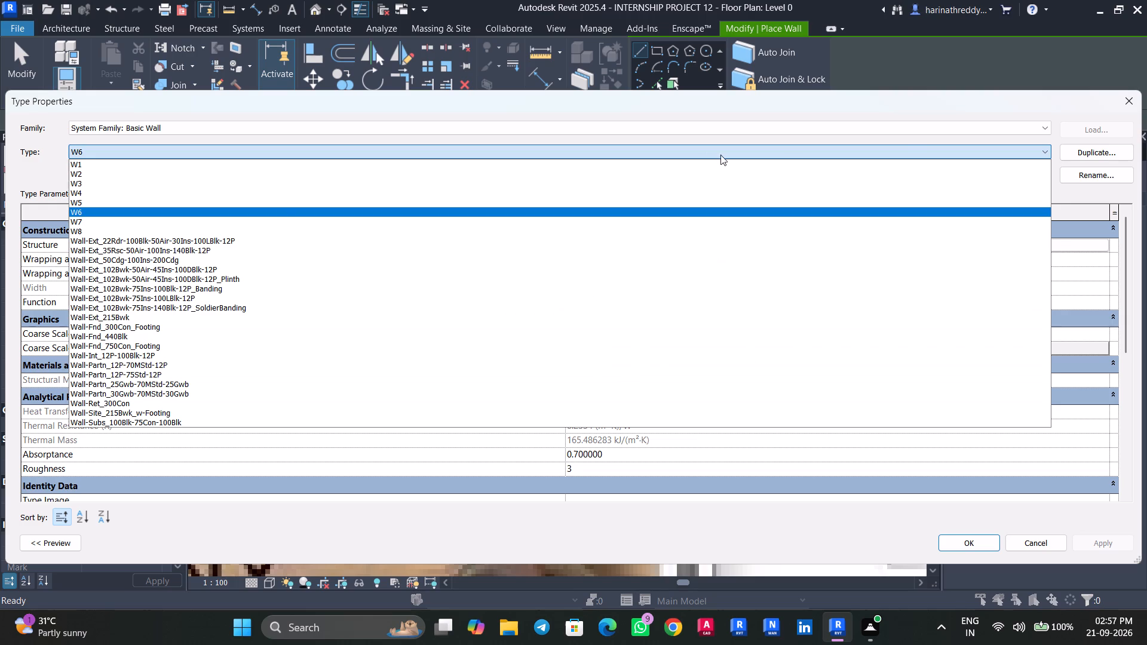
pyautogui.press('Escape')
pyautogui.click(1088, 155)
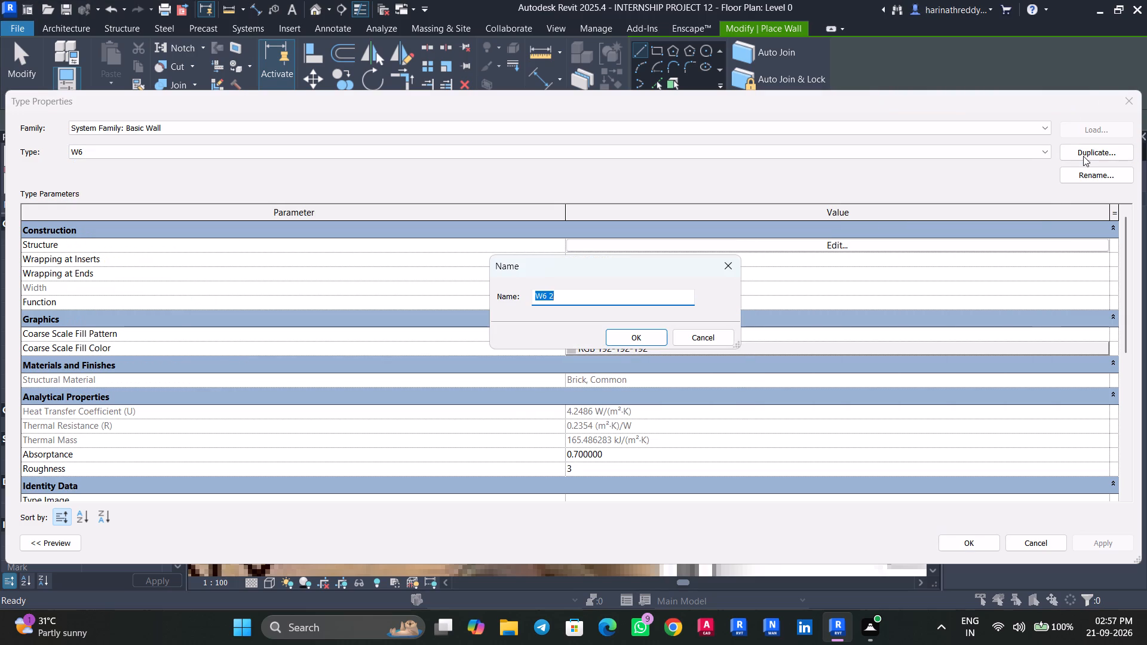
pyautogui.write('W9')
pyautogui.click(648, 341)
# Set the W9 wall type's structure layer thickness to 0.3' and apply the type changes.
pyautogui.click(820, 245)
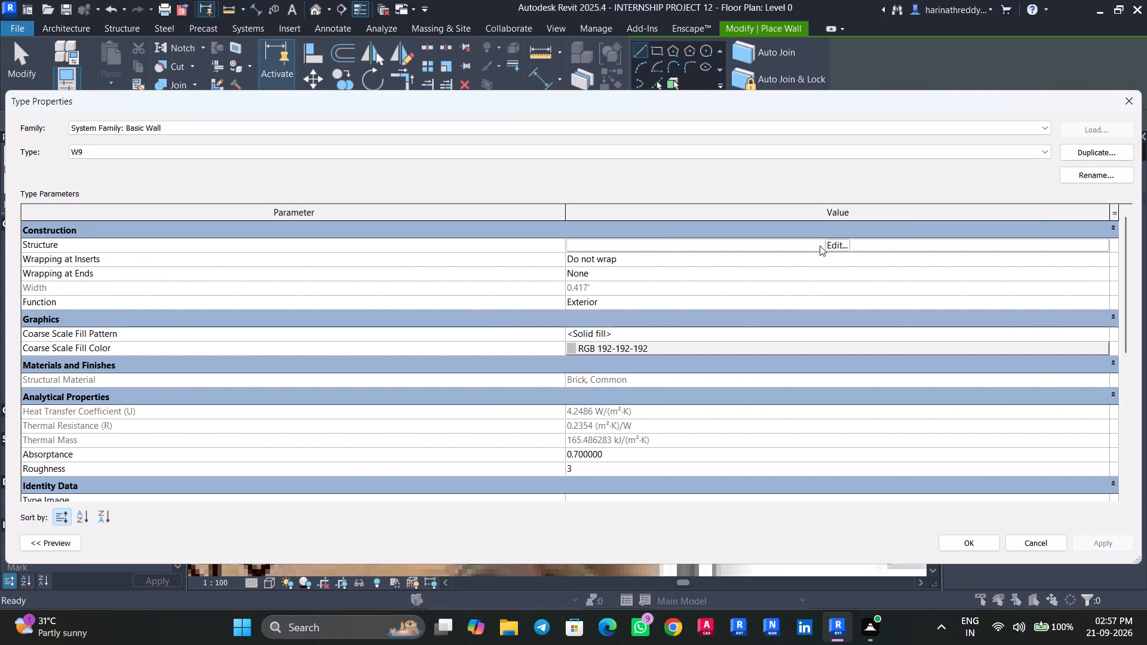
pyautogui.click(666, 241)
pyautogui.write("0.3'")
pyautogui.press('Return')
pyautogui.click(950, 503)
pyautogui.click(1098, 552)
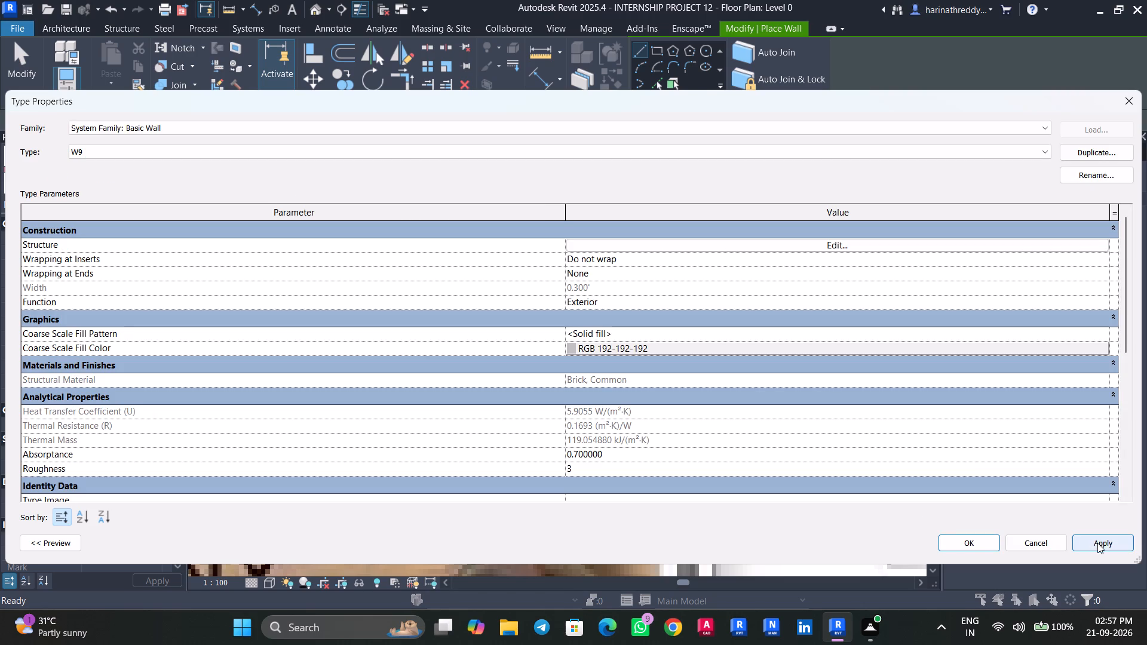
pyautogui.click(1102, 537)
pyautogui.click(988, 543)
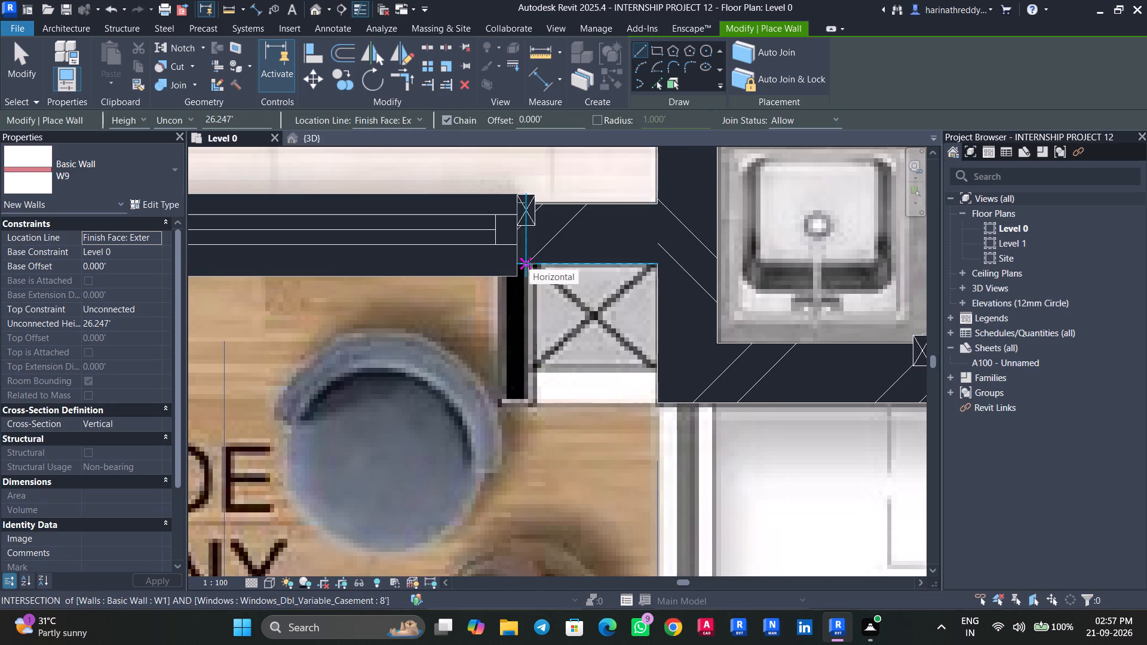
# Draw a W9 wall about 1.54' long up to Level 1, over the short wall between flat 4's balcony and duct.
pyautogui.click(166, 118)
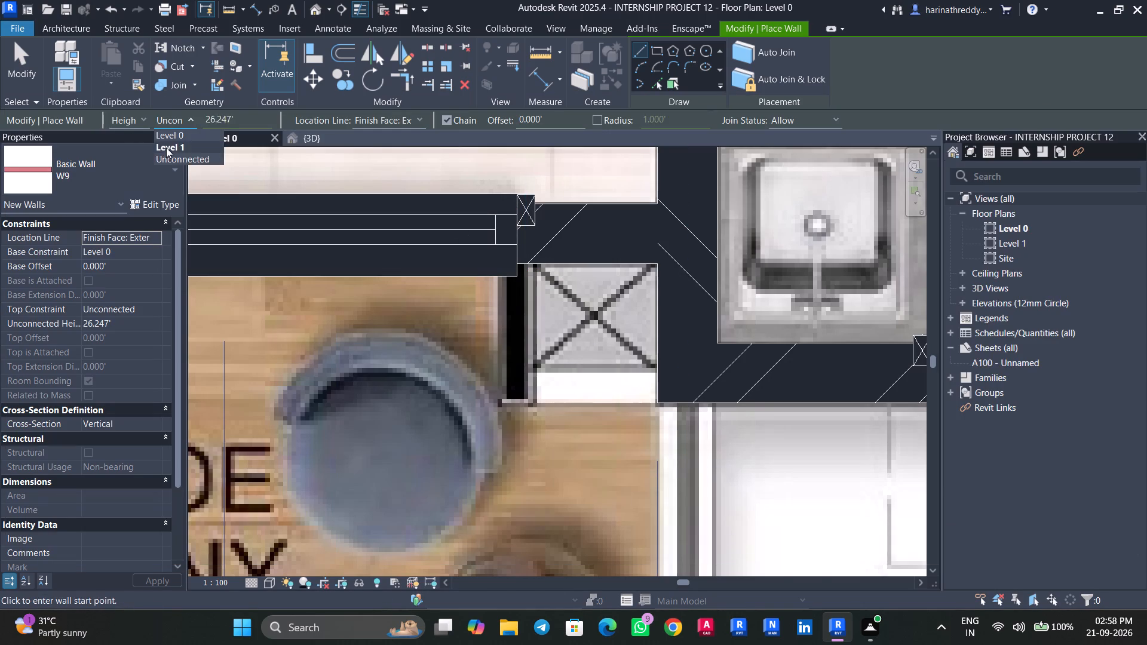
pyautogui.click(166, 148)
pyautogui.click(526, 264)
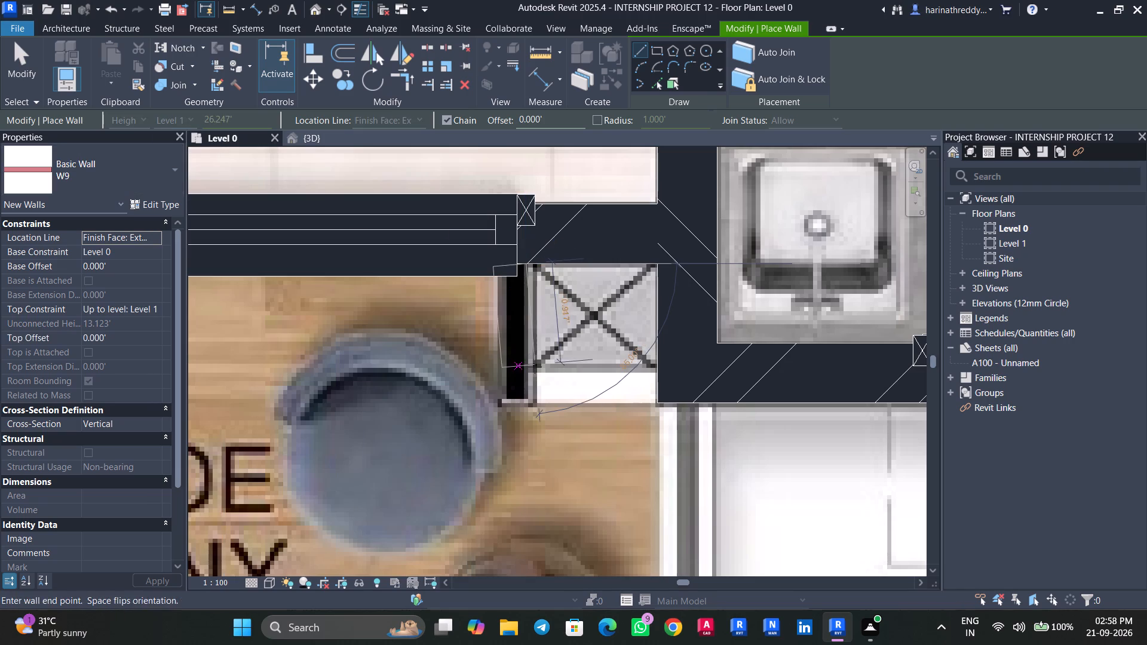
pyautogui.click(526, 406)
pyautogui.press('Escape')
pyautogui.press('Escape')
pyautogui.press('Escape')
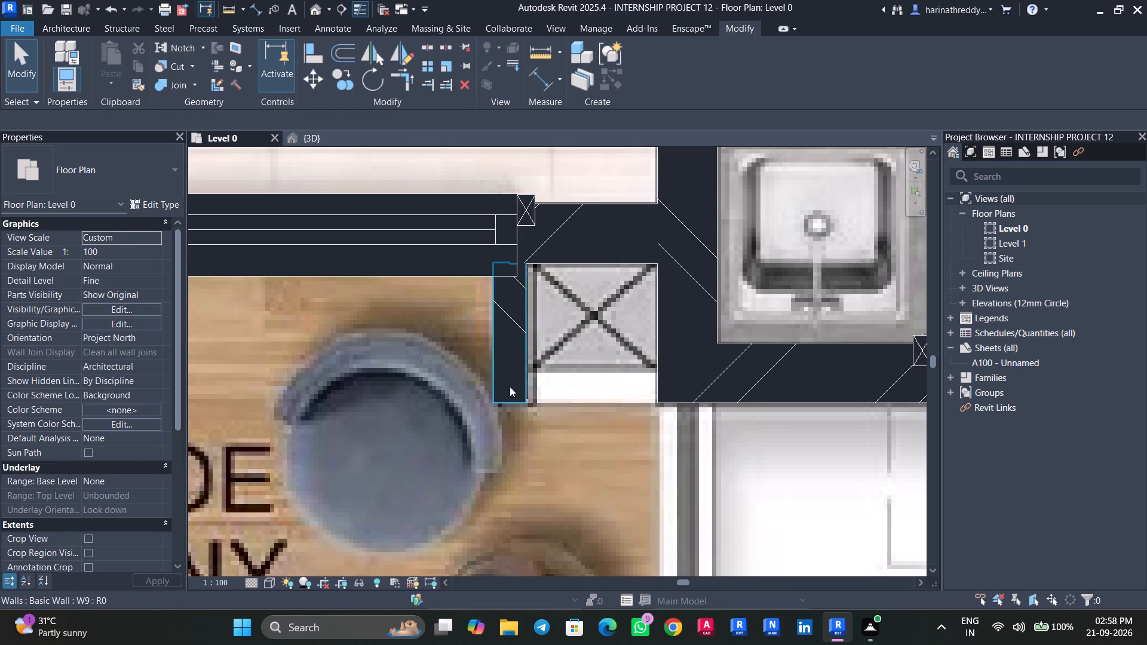
# Nudge the new W9 wall three increments toward the duct to line it up with the plan image.
pyautogui.click(510, 386)
pyautogui.press('Right')
pyautogui.press('Right')
pyautogui.press('Right')
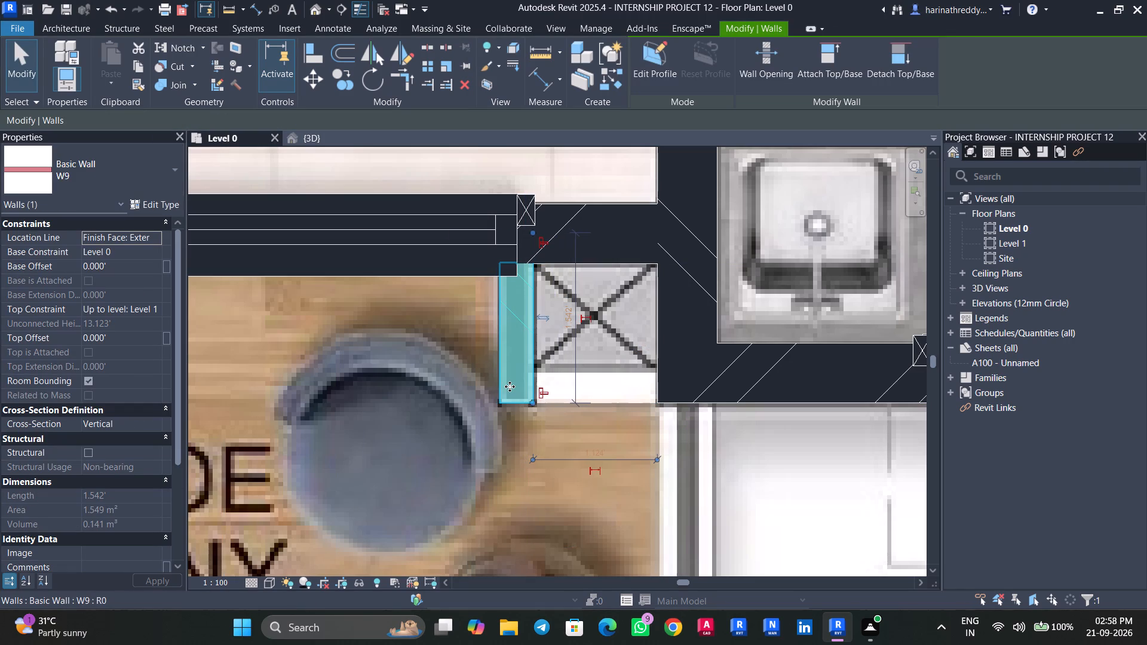
pyautogui.click(529, 405)
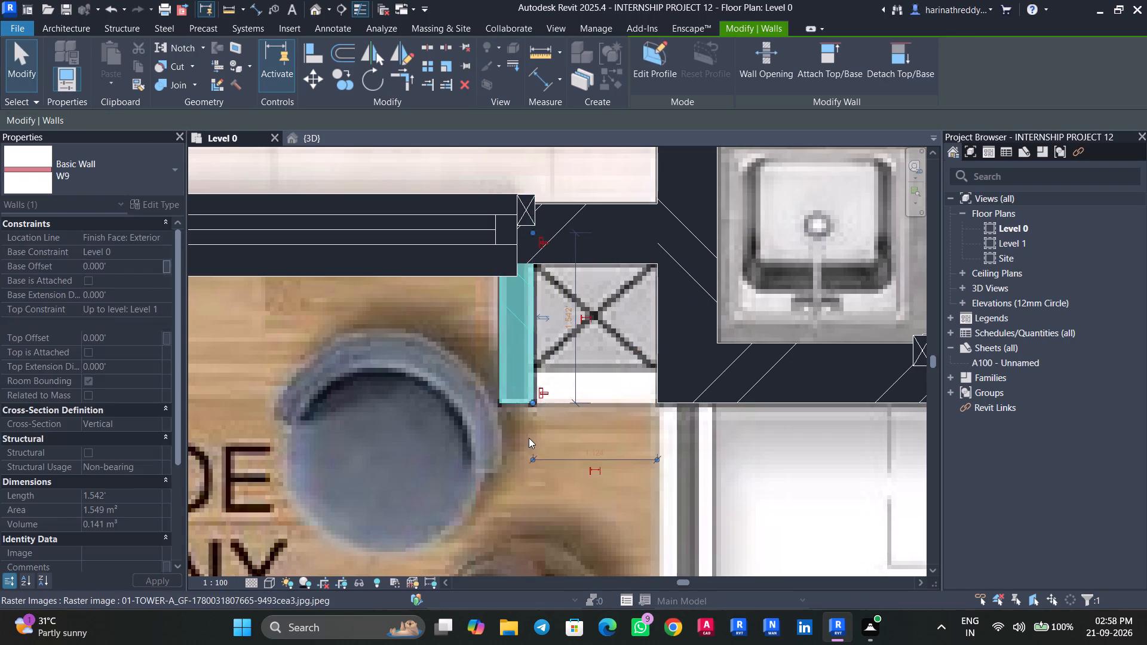
pyautogui.scroll(-11, 529, 438)
pyautogui.press('Escape')
# Examine the new balcony wall and the overall building walls from several sides in the 3D view.
pyautogui.moveTo(519, 454); pyautogui.dragTo(529, 406, button='middle')
pyautogui.scroll(-3, 529, 404)
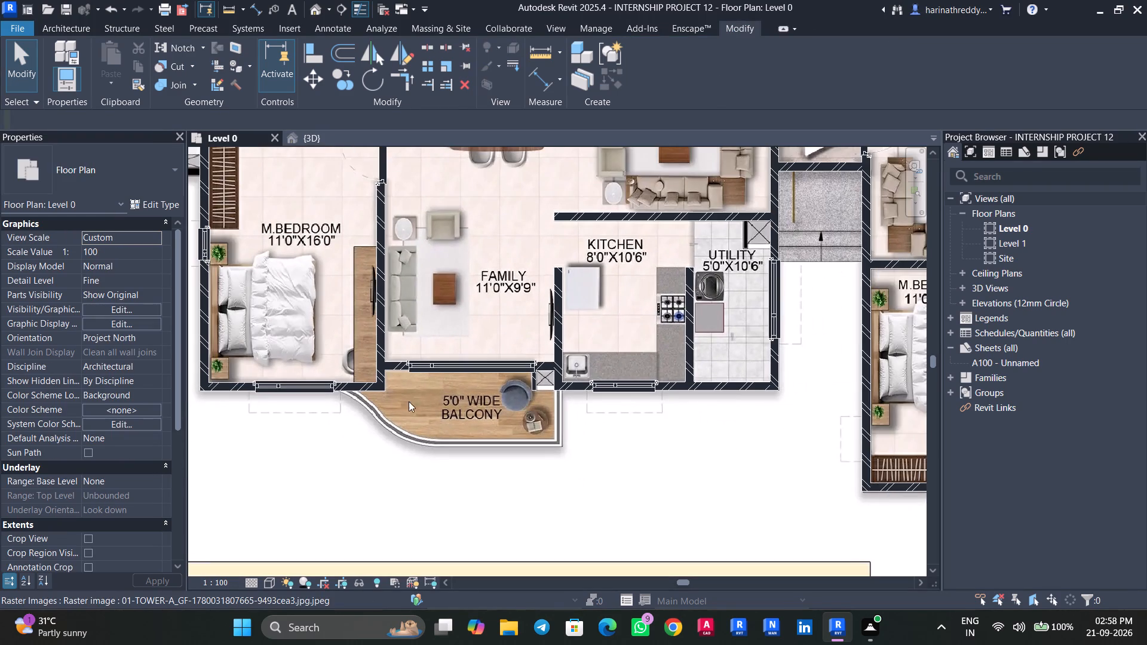
pyautogui.click(321, 143)
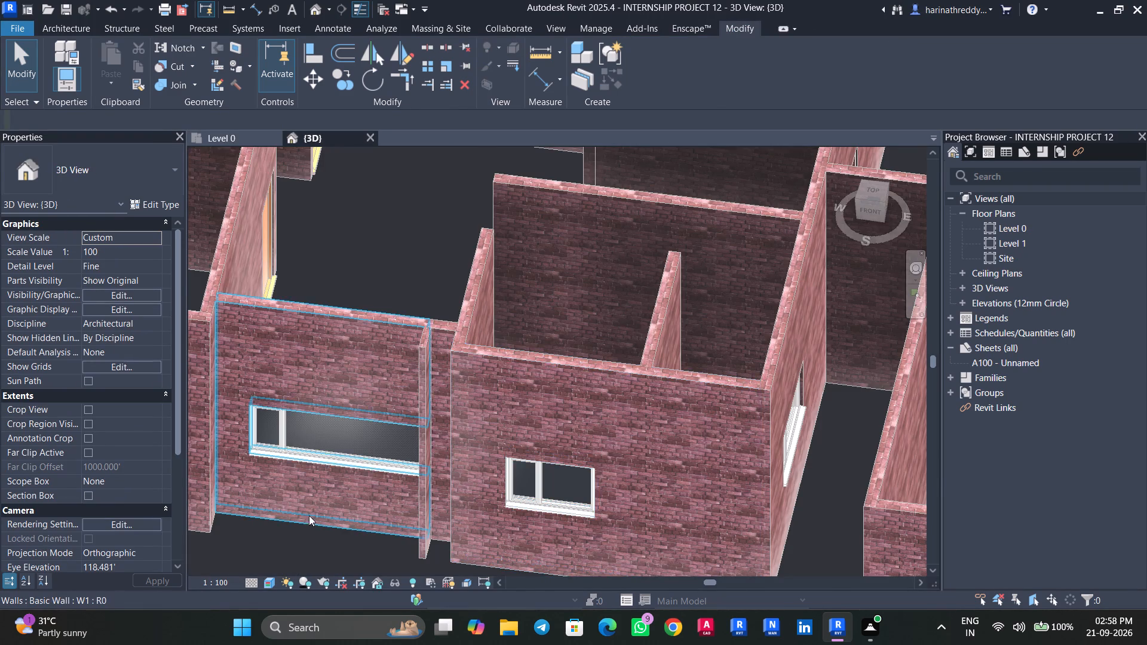
pyautogui.scroll(-5, 310, 512)
pyautogui.keyDown('shift'); pyautogui.moveTo(305, 505); pyautogui.dragTo(341, 574, button='middle'); pyautogui.keyUp('shift')
pyautogui.scroll(-3, 166, 456)
pyautogui.scroll(-1, 213, 431)
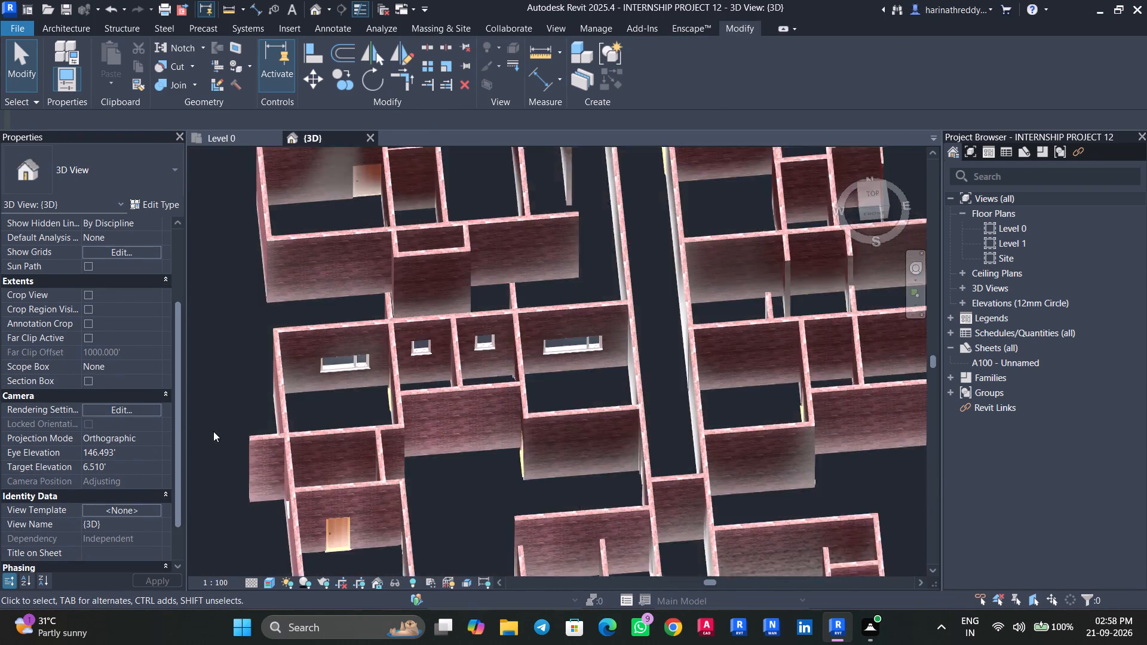
pyautogui.scroll(-3, 213, 431)
pyautogui.moveTo(214, 431); pyautogui.dragTo(284, 279, button='middle')
pyautogui.scroll(-4, 284, 279)
pyautogui.scroll(-3, 504, 440)
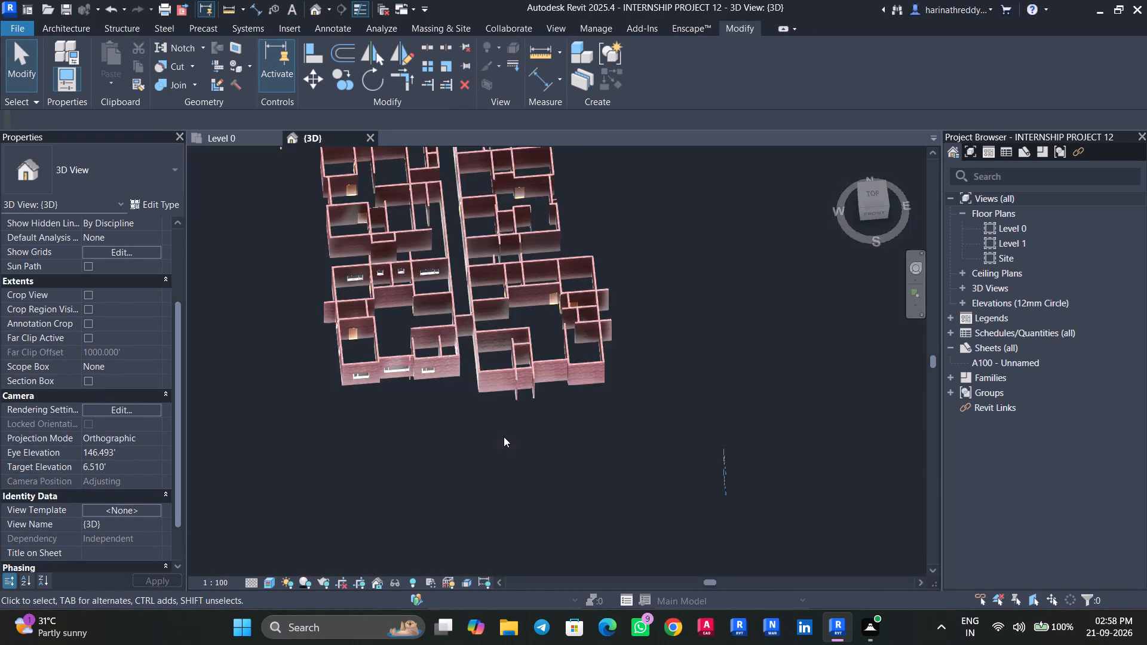
pyautogui.keyDown('shift'); pyautogui.moveTo(499, 445); pyautogui.dragTo(293, 315, button='middle'); pyautogui.keyUp('shift')
pyautogui.scroll(7, 583, 257)
pyautogui.moveTo(573, 320); pyautogui.dragTo(327, 512, button='middle')
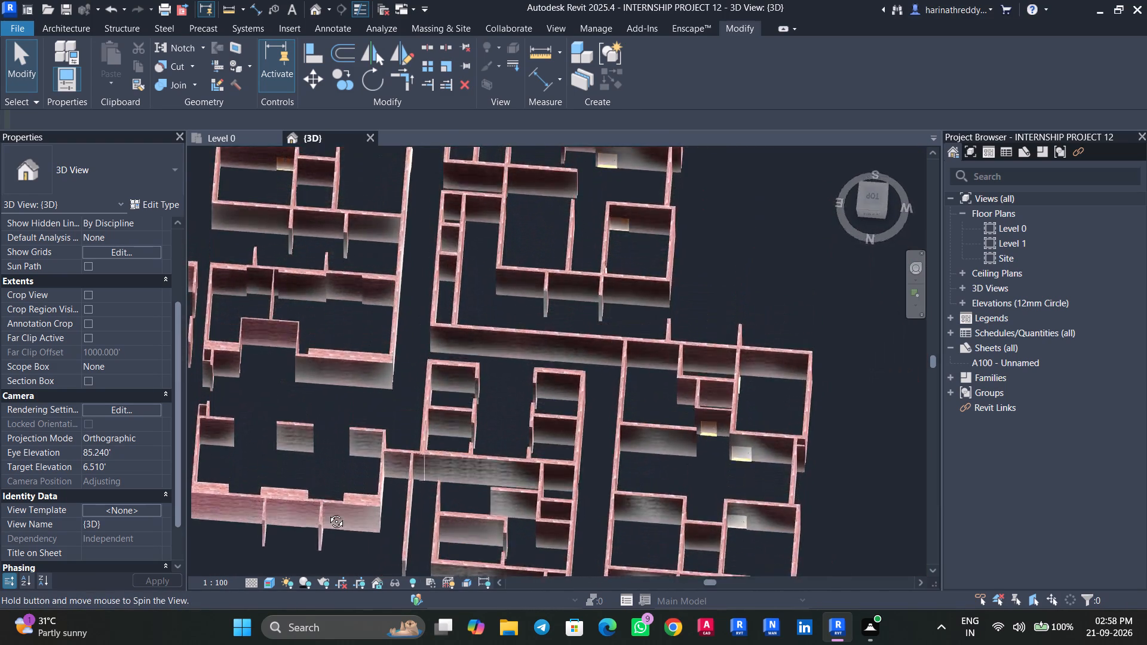
pyautogui.moveTo(327, 512); pyautogui.dragTo(628, 371, button='middle')
pyautogui.keyDown('shift'); pyautogui.scroll(1, 625, 371); pyautogui.keyUp('shift')
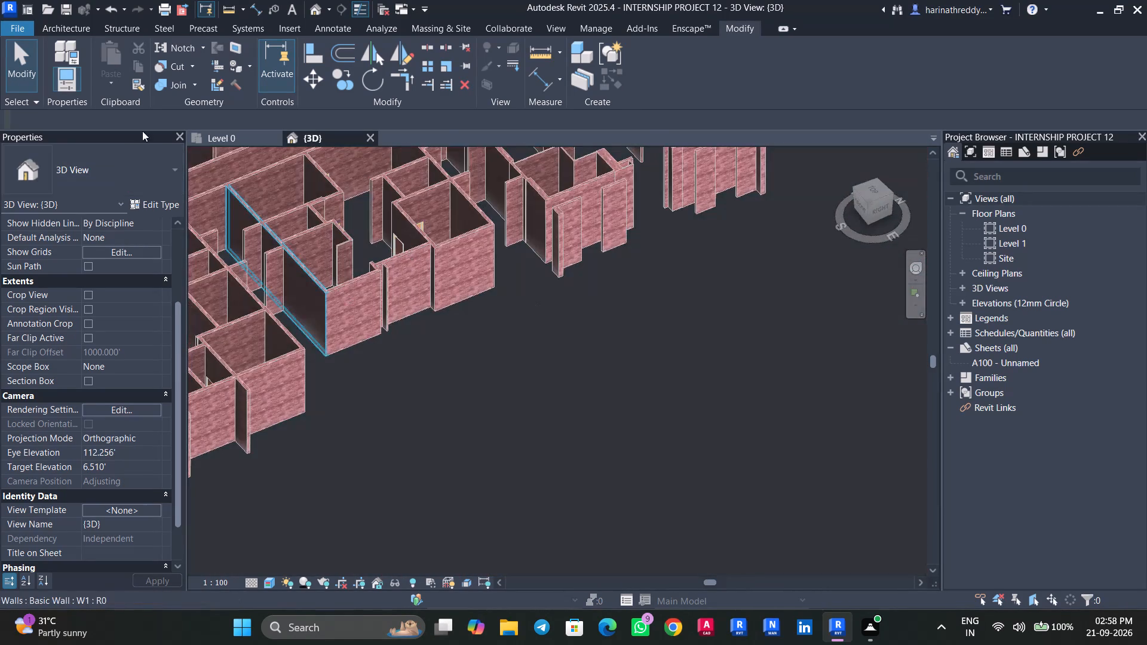
# Return to the Level 0 plan and measure flat 4's master bedroom width between inner wall faces, without placing the dimension.
pyautogui.click(219, 132)
pyautogui.scroll(-5, 315, 321)
pyautogui.moveTo(317, 290); pyautogui.dragTo(350, 397, button='middle')
pyautogui.scroll(6, 340, 375)
pyautogui.press('d')
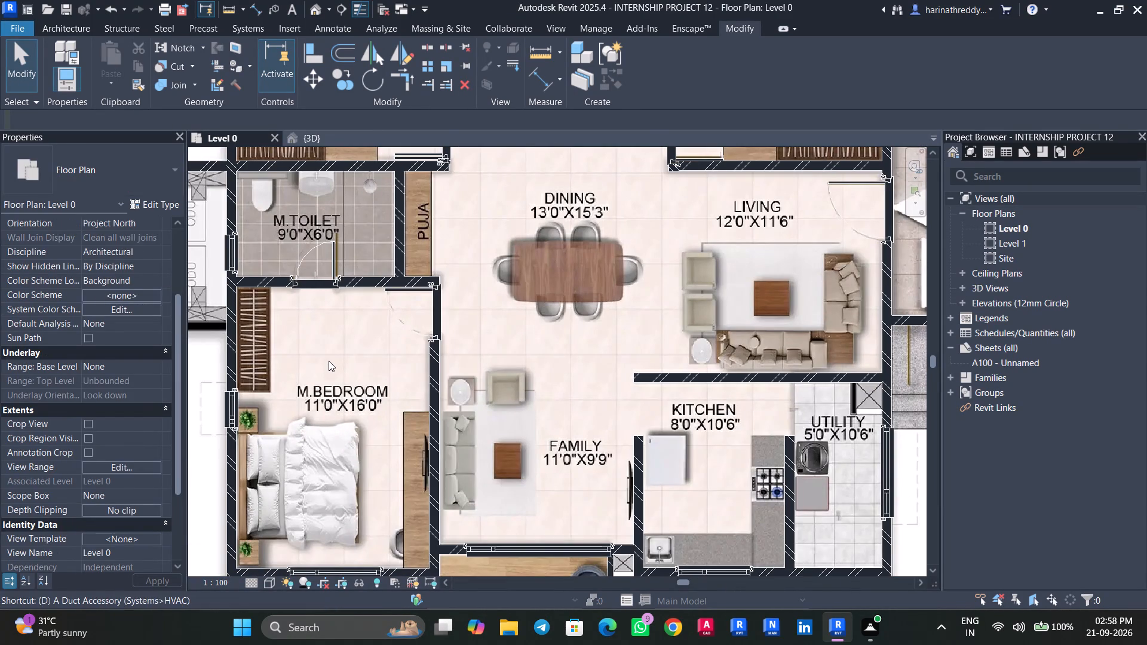
pyautogui.press('i')
pyautogui.scroll(5, 247, 373)
pyautogui.press('Tab')
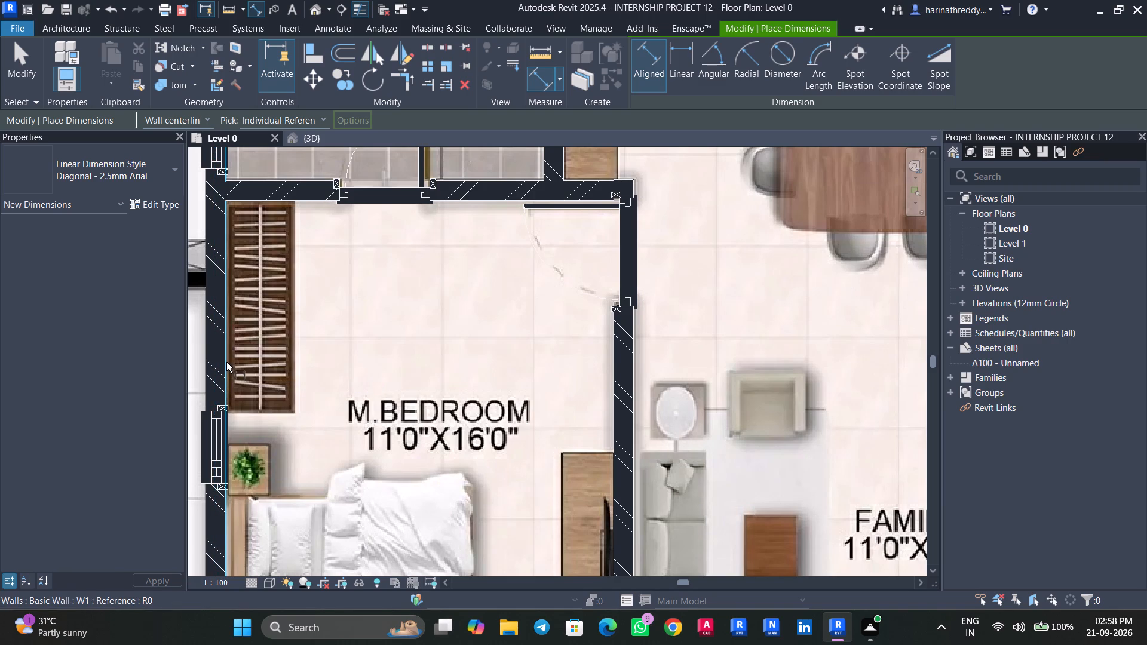
pyautogui.click(226, 362)
pyautogui.press('Tab')
pyautogui.press('Tab')
pyautogui.click(611, 364)
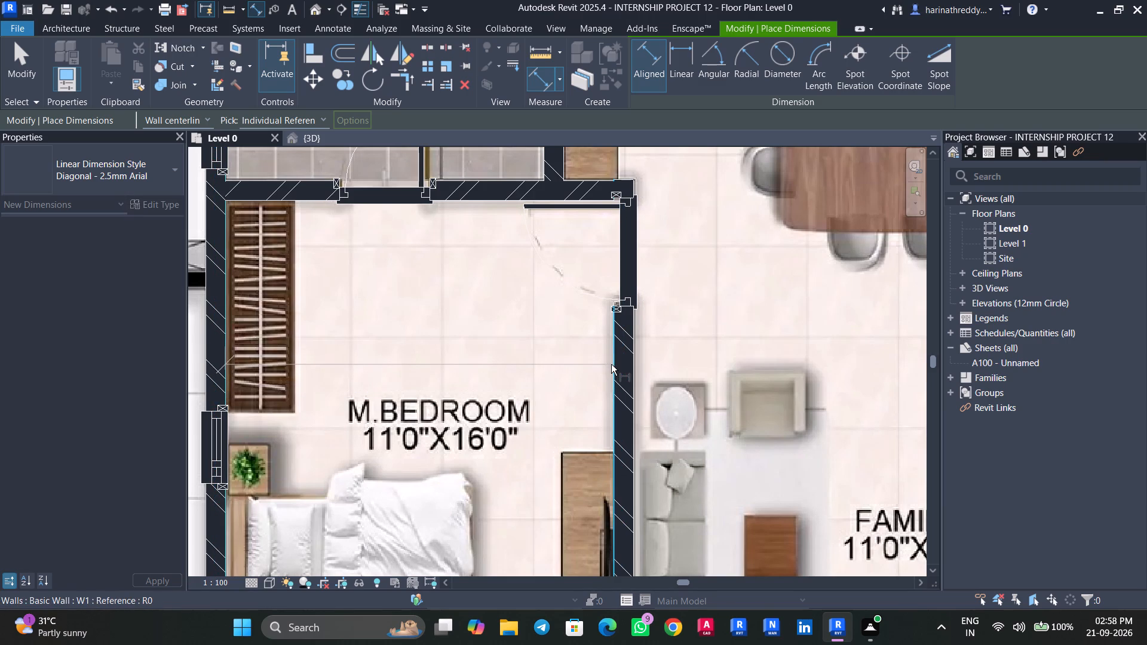
pyautogui.press('Escape')
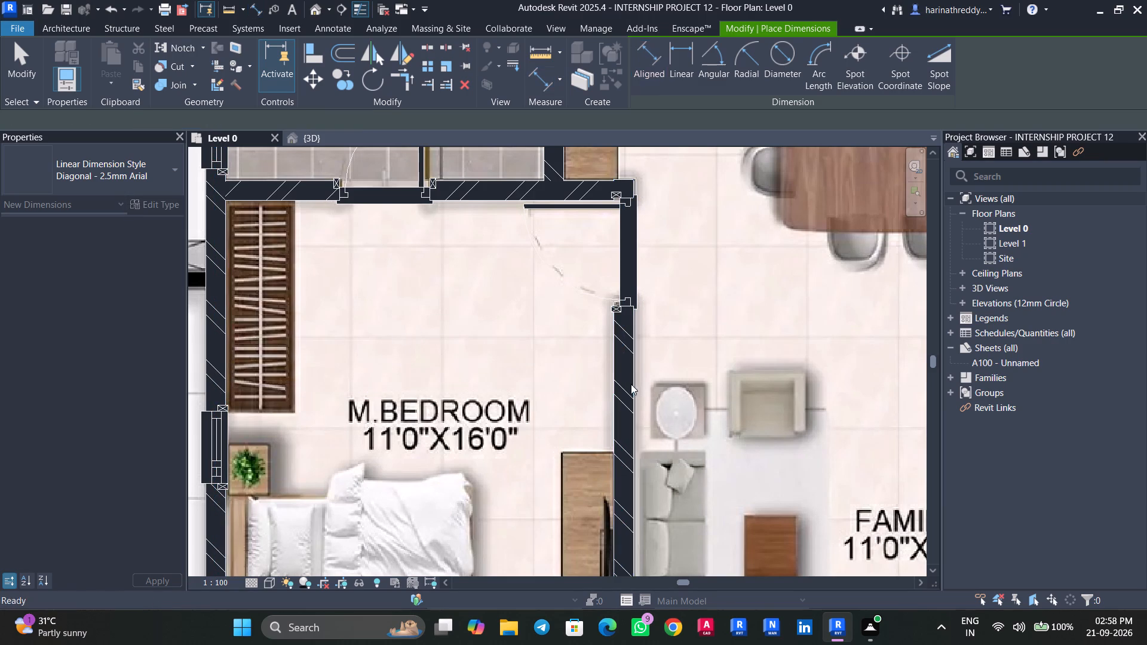
pyautogui.press('Escape')
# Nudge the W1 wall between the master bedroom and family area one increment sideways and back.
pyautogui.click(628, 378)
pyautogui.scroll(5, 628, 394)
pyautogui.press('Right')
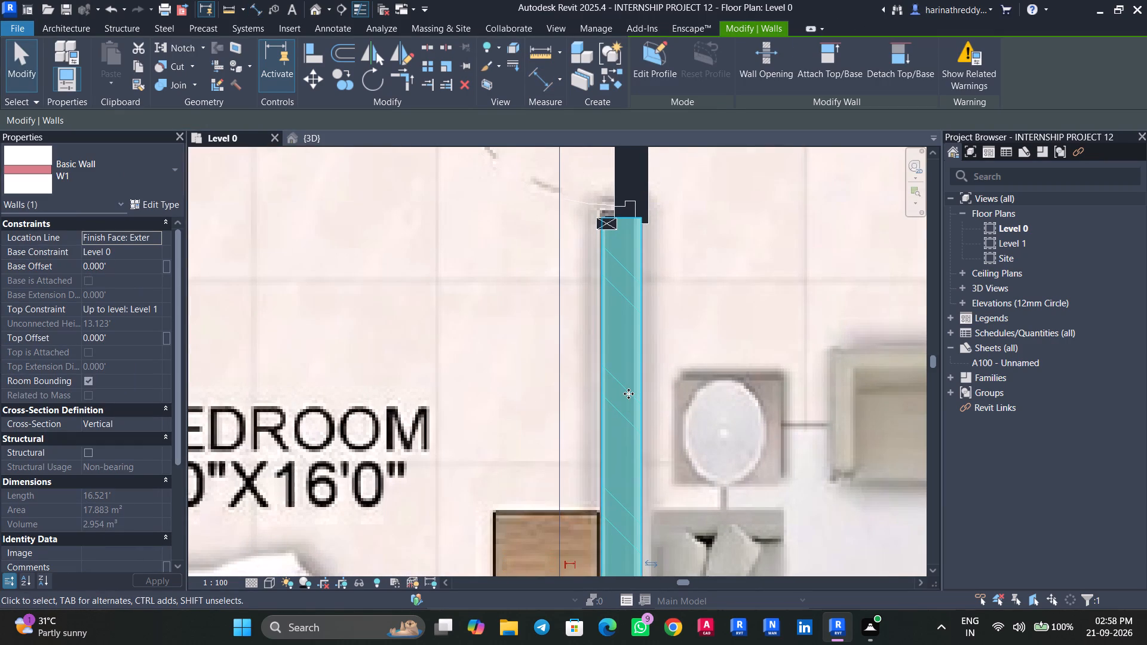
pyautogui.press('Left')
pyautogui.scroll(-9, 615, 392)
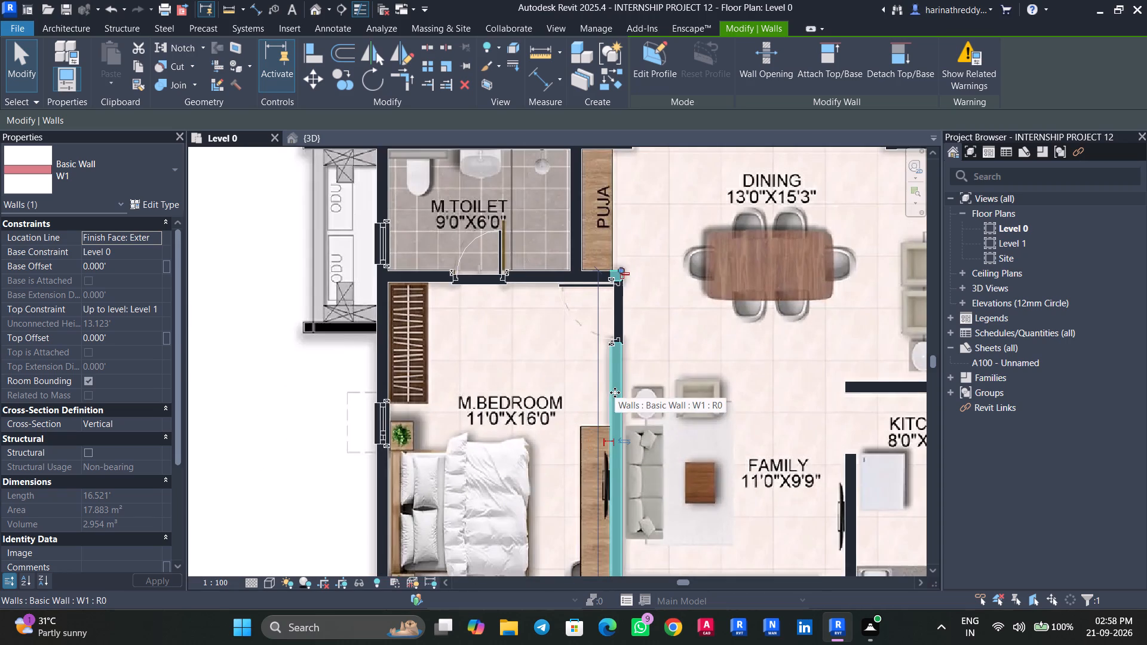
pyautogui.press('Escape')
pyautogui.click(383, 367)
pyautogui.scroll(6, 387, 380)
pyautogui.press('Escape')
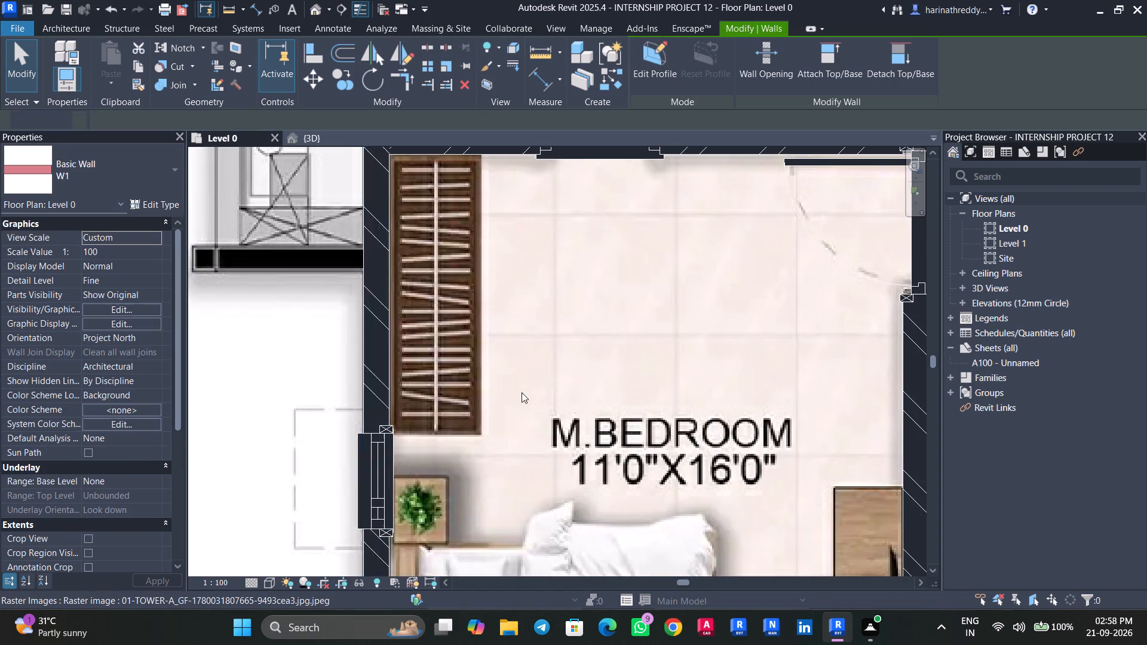
# Measure the master toilet's clear depth between its inner wall faces with an aligned dimension, without placing it.
pyautogui.scroll(-5, 523, 391)
pyautogui.moveTo(525, 394); pyautogui.dragTo(526, 554, button='middle')
pyautogui.click(486, 428)
pyautogui.press('Escape')
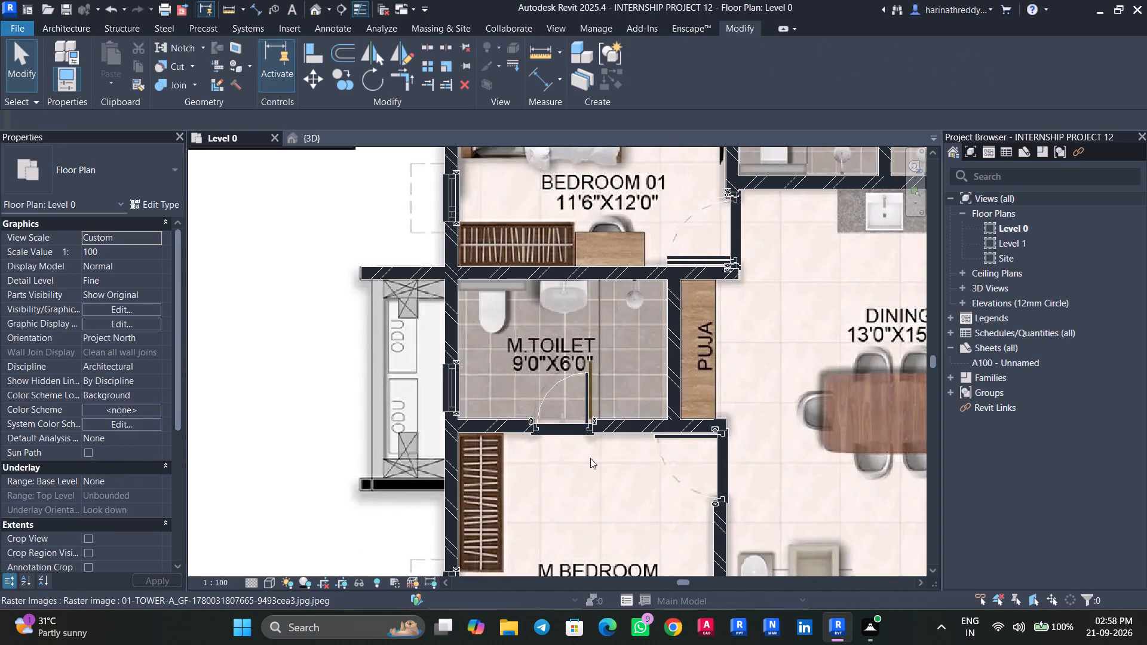
pyautogui.write('DO')
pyautogui.press('i')
pyautogui.press('Escape')
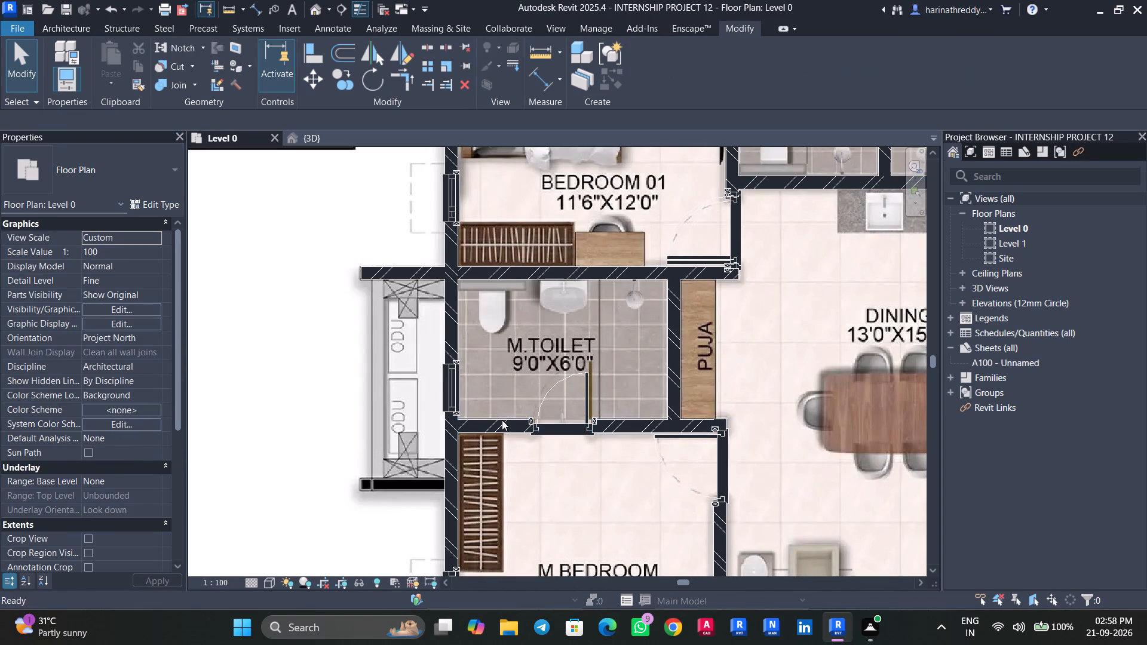
pyautogui.write('DI')
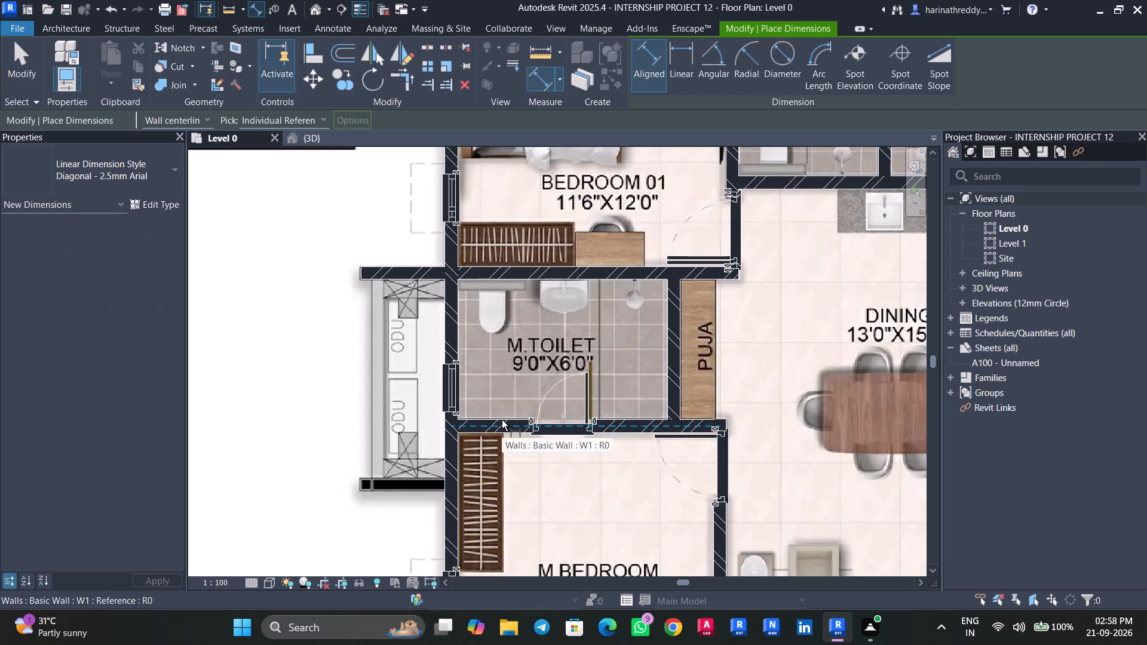
pyautogui.press('Tab')
pyautogui.click(502, 420)
pyautogui.press('Tab')
pyautogui.click(498, 278)
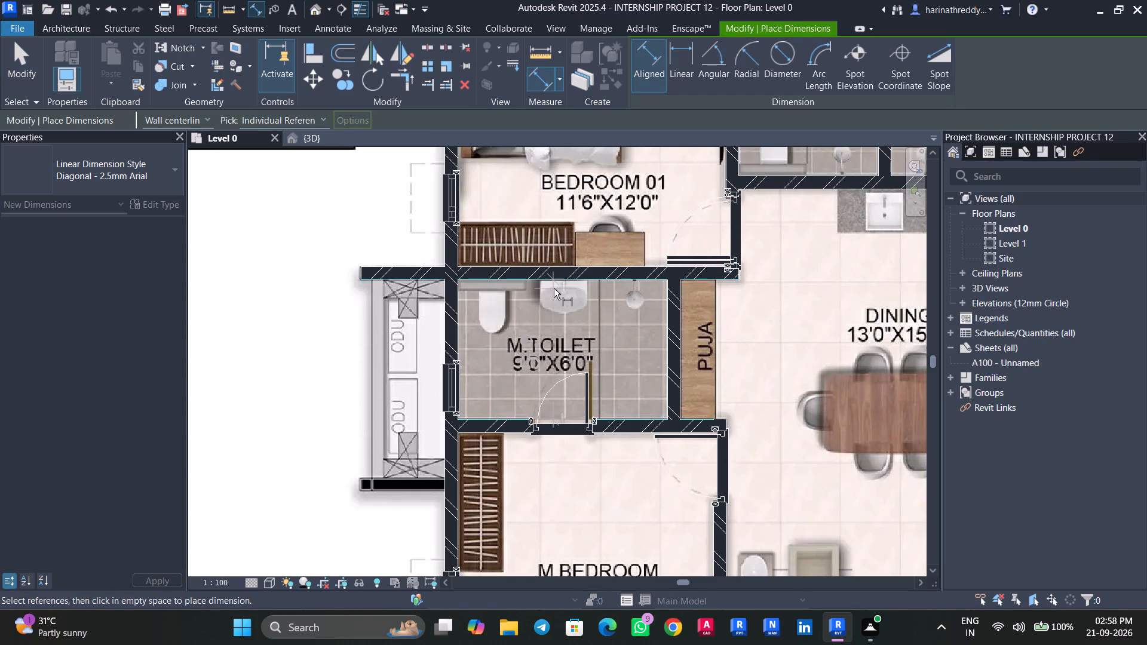
pyautogui.scroll(4, 554, 292)
pyautogui.press('Escape')
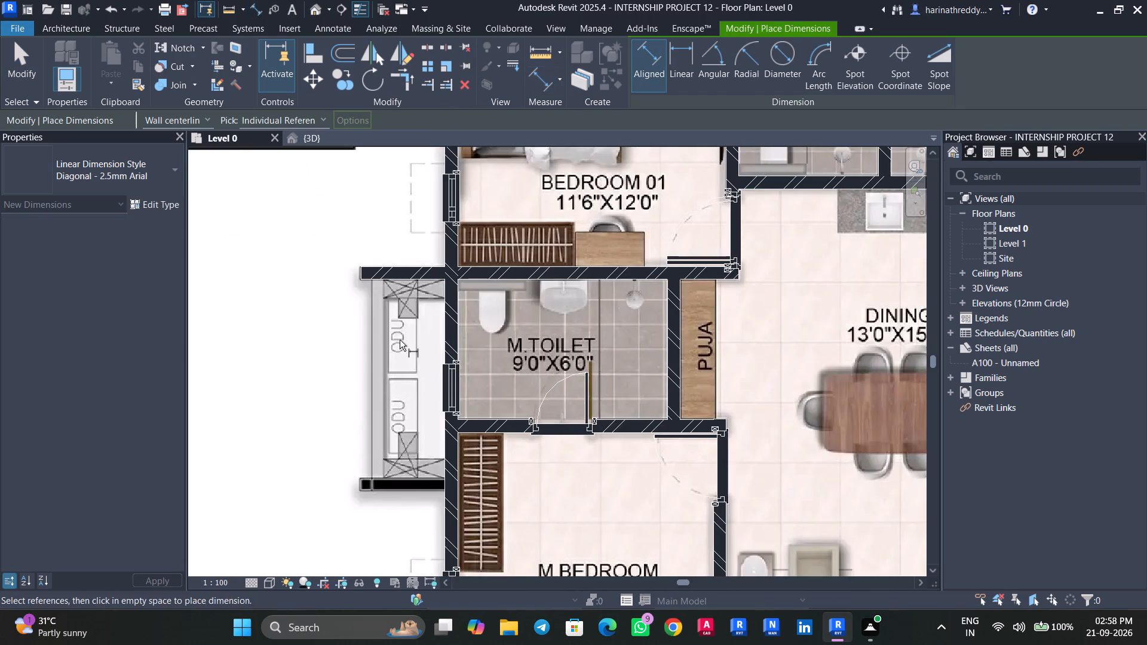
# Measure the master toilet's clear width from the outer wall's inner face to the puja-side wall face, without placing the dimension.
pyautogui.scroll(6, 462, 327)
pyautogui.press('Tab')
pyautogui.click(453, 314)
pyautogui.moveTo(778, 328); pyautogui.dragTo(404, 401, button='middle')
pyautogui.press('Tab')
pyautogui.click(565, 363)
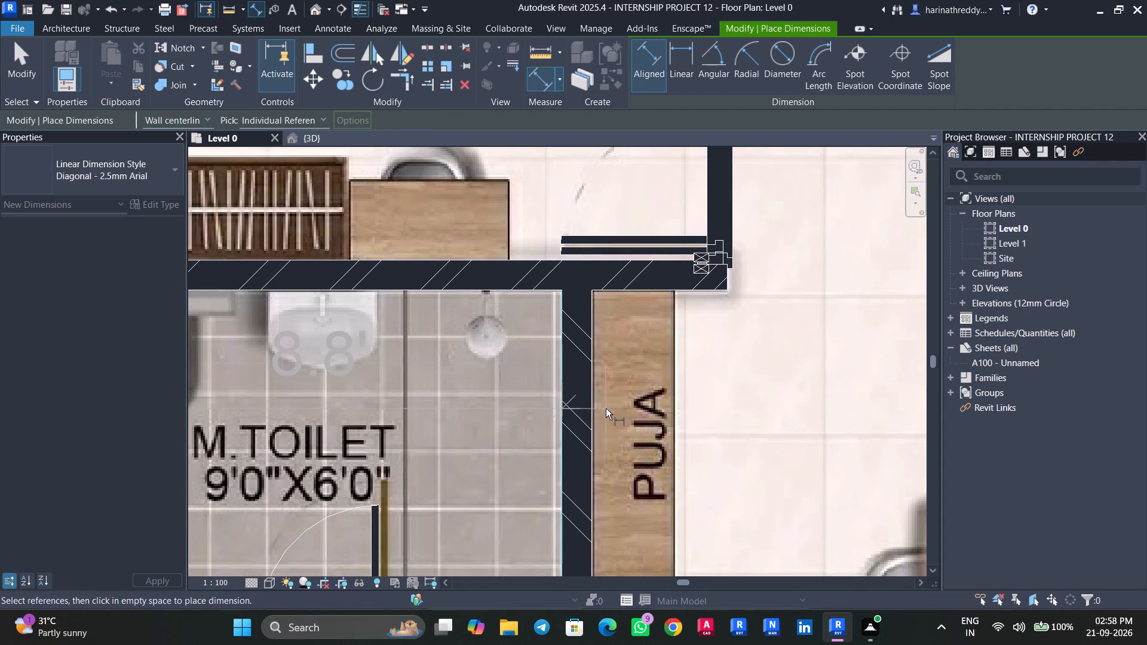
pyautogui.scroll(-5, 606, 408)
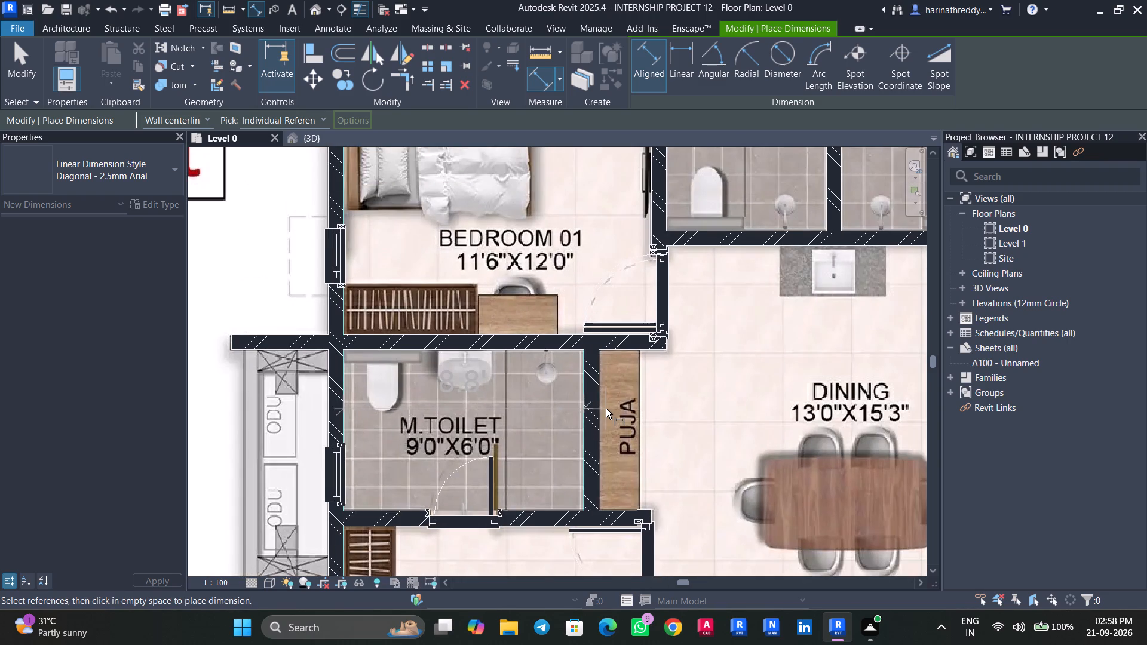
pyautogui.press('Escape')
pyautogui.press('Escape')
# Check the layer structure and thickness of the master toilet's outer W1 wall type without changing it.
pyautogui.click(446, 349)
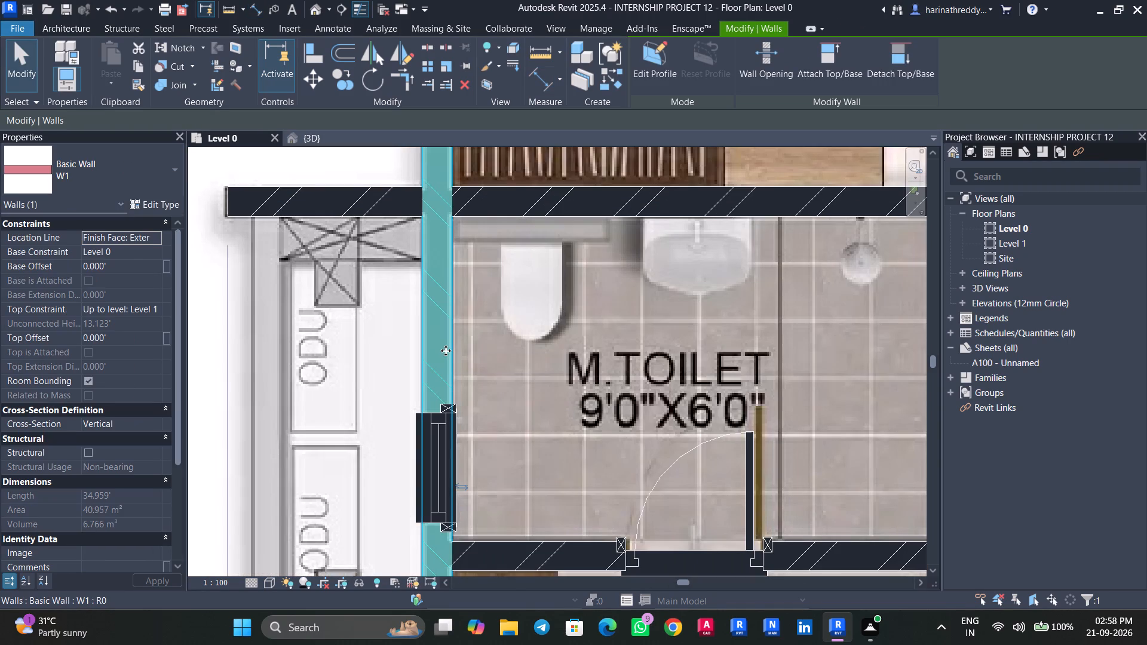
pyautogui.click(161, 199)
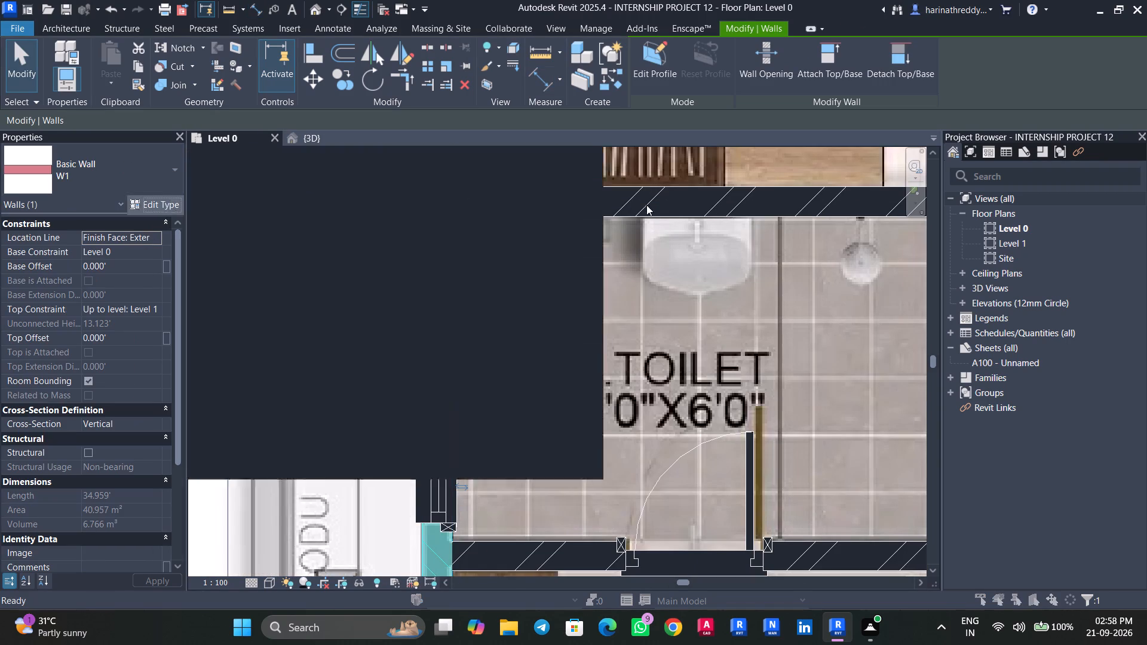
pyautogui.click(817, 241)
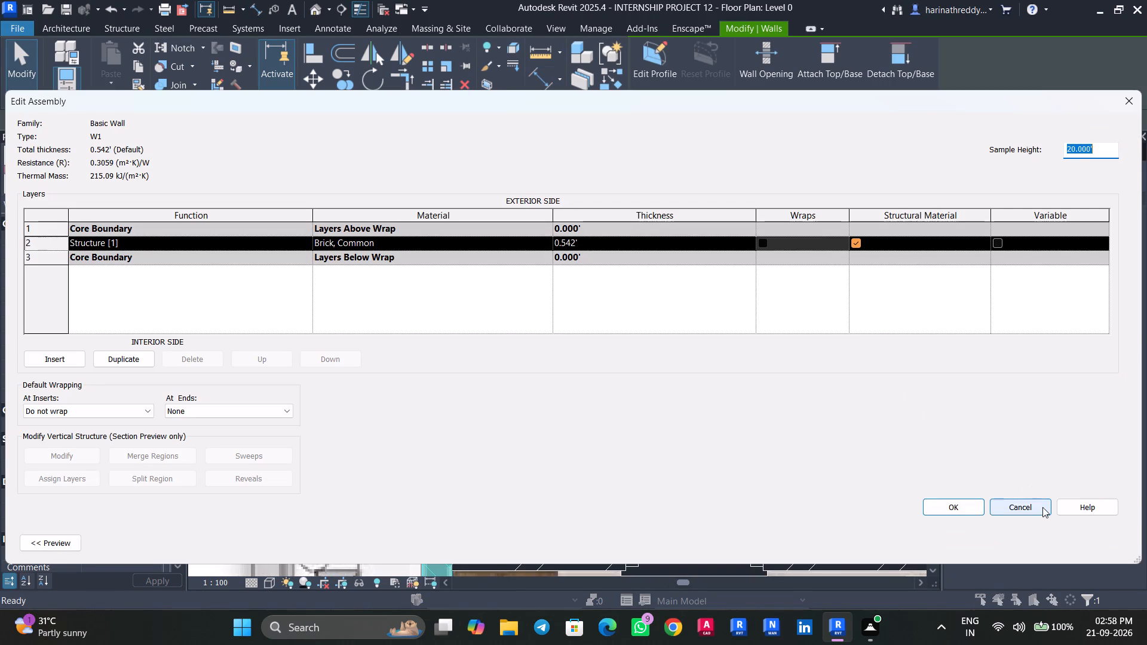
pyautogui.click(1042, 507)
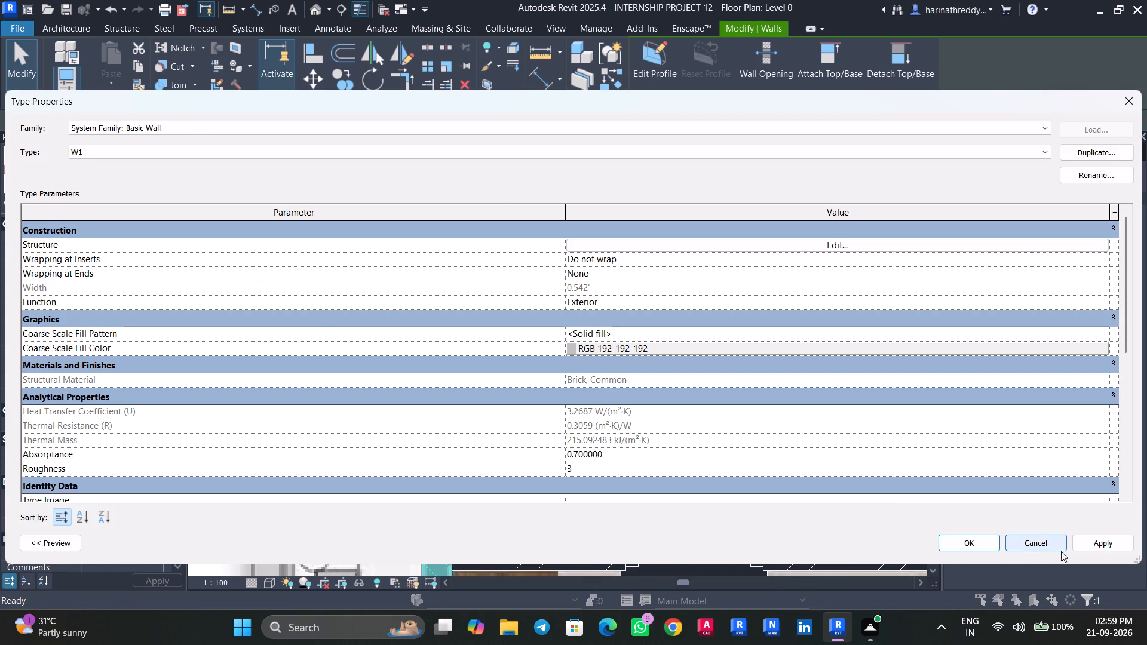
pyautogui.click(1059, 545)
# Temporarily hide the master toilet's outer wall, measure that wall's thickness on the plan image, and restore the wall.
pyautogui.press('h')
pyautogui.press('h')
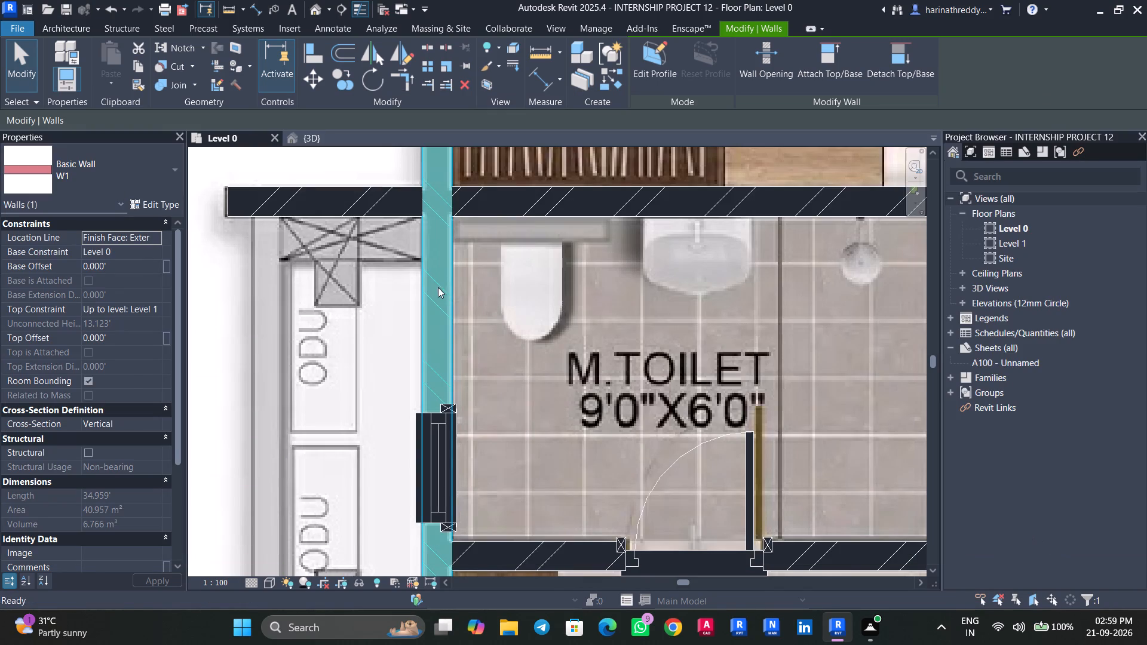
pyautogui.scroll(6, 433, 309)
pyautogui.click(433, 309)
pyautogui.click(440, 67)
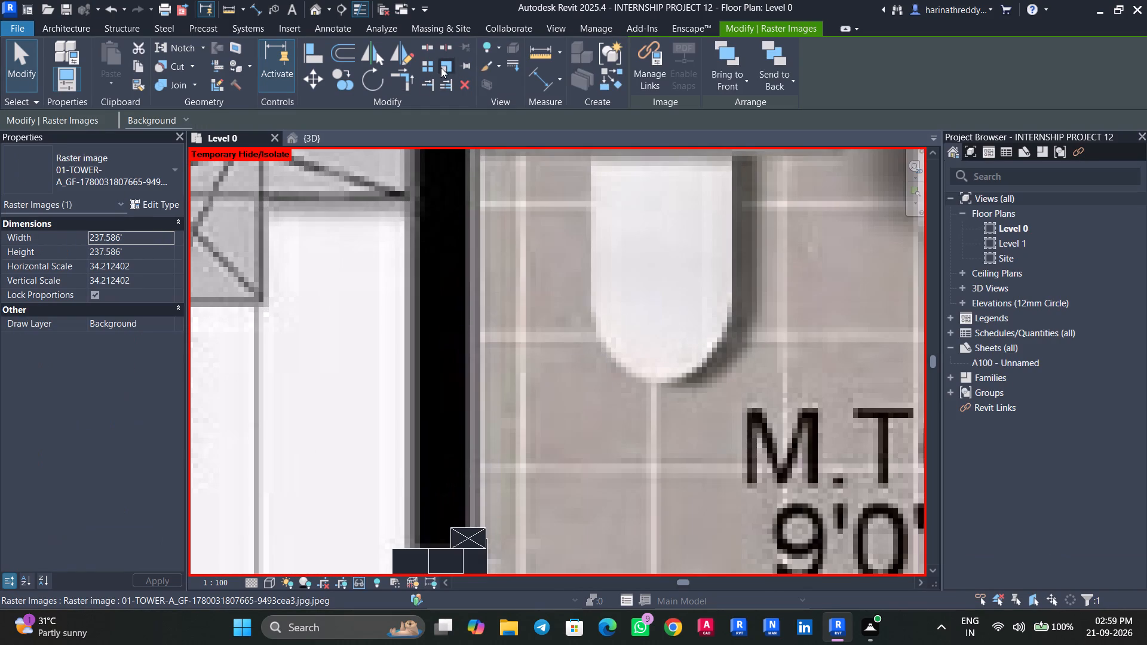
pyautogui.click(413, 310)
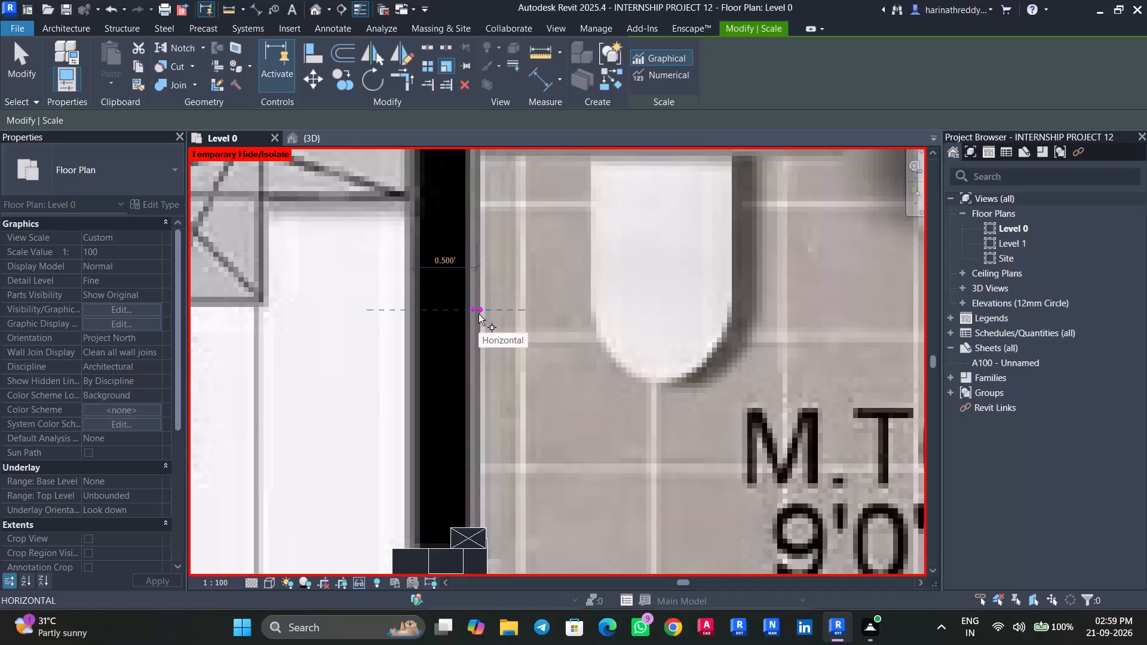
pyautogui.press('Escape')
pyautogui.press('Escape')
pyautogui.press('Escape')
pyautogui.hotkey('ctrl', 'z')
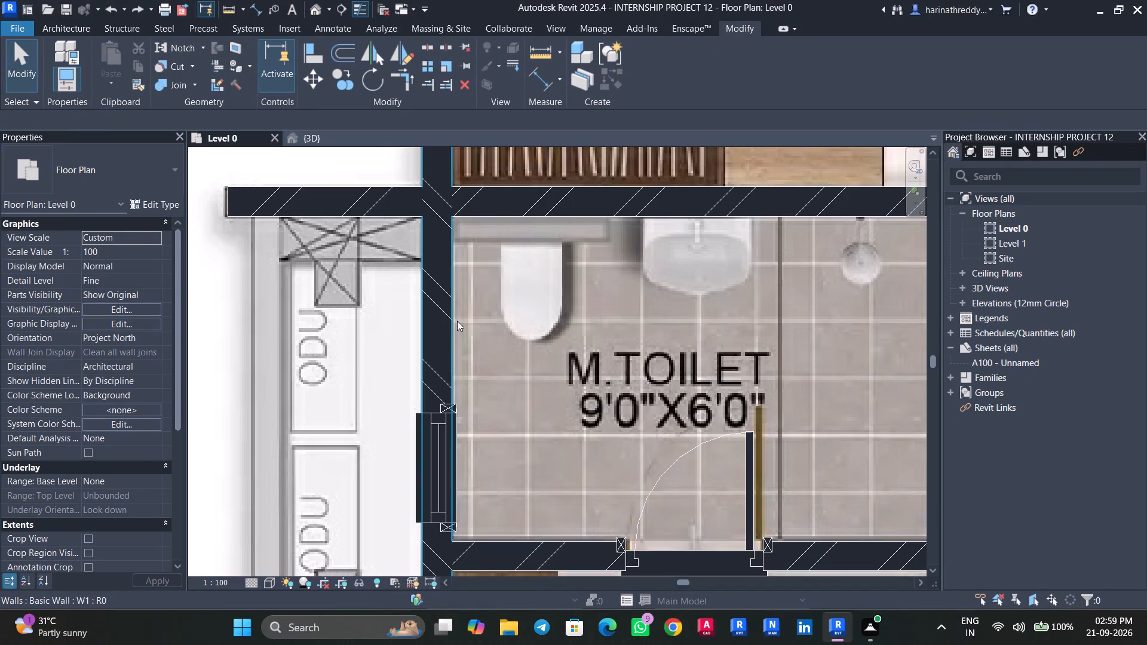
# Select all W1 wall instances and set the type's structure layer thickness to 0.5'.
pyautogui.click(449, 319)
pyautogui.write('SA')
pyautogui.click(156, 205)
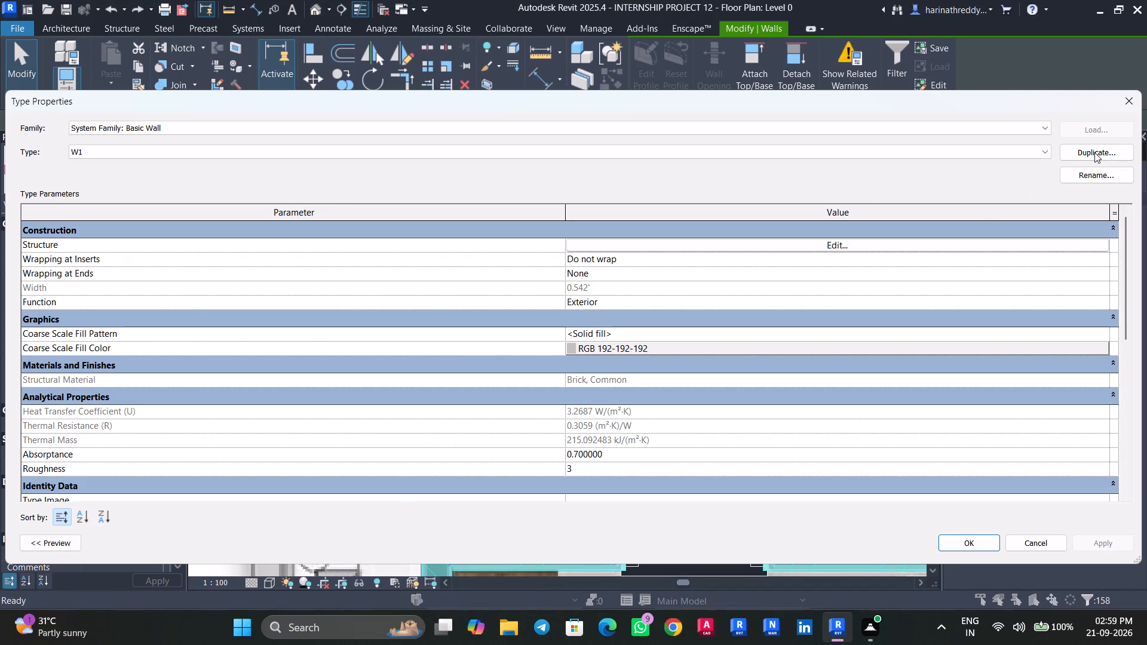
pyautogui.click(853, 247)
pyautogui.click(639, 245)
pyautogui.write("0.5'")
pyautogui.press('Return')
pyautogui.click(922, 506)
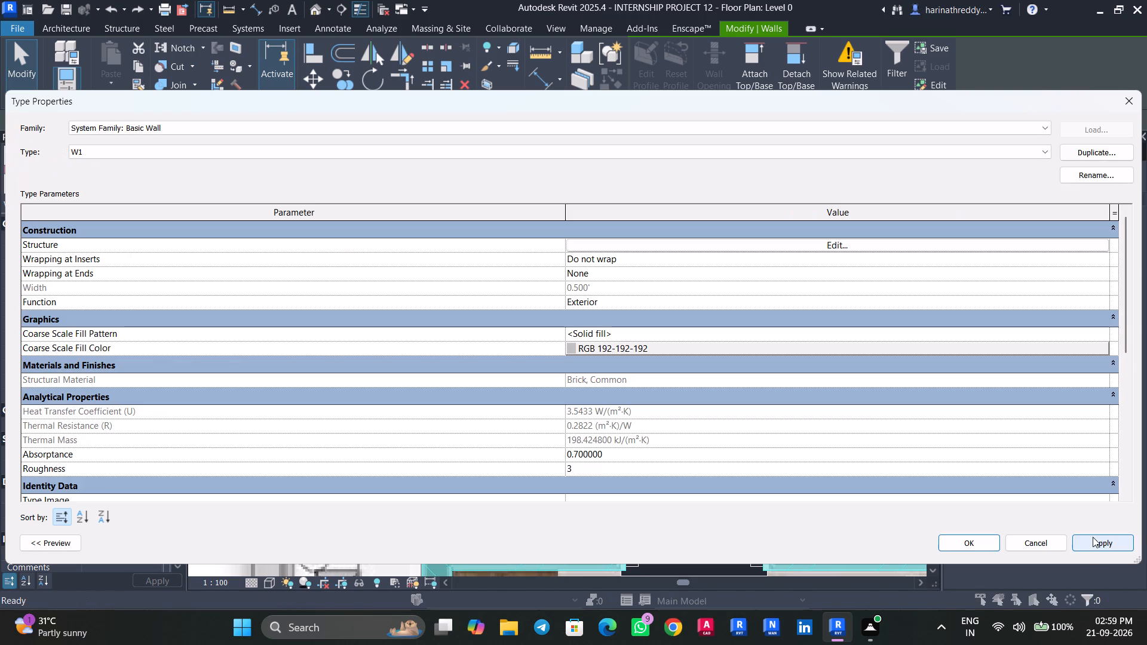
pyautogui.click(1098, 546)
pyautogui.click(961, 543)
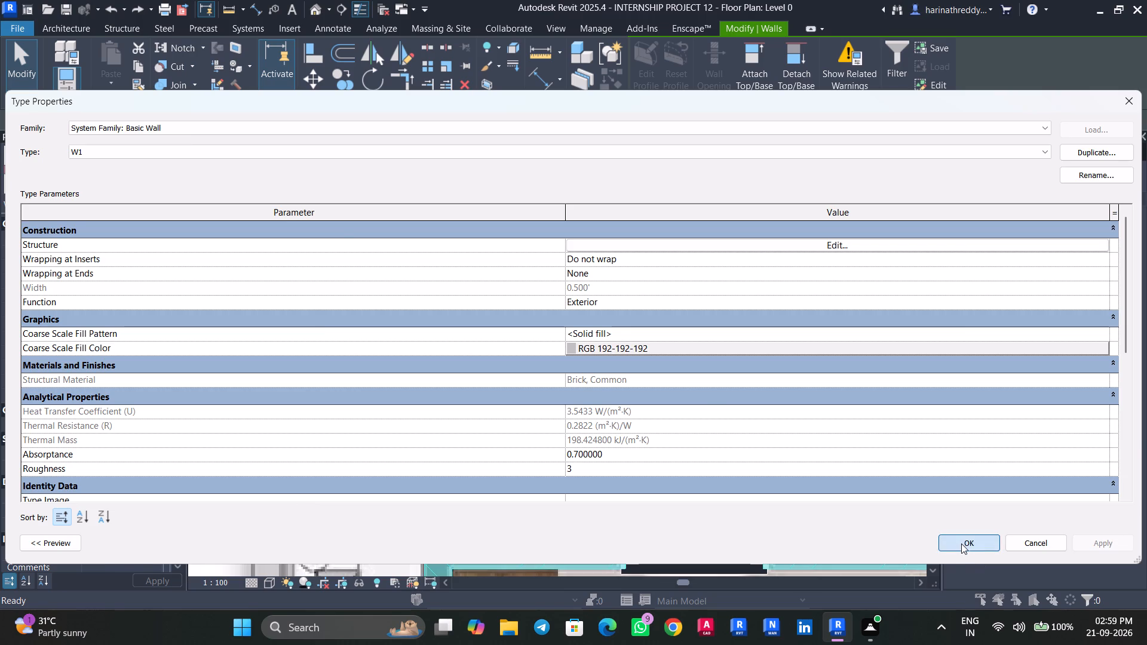
pyautogui.press('Escape')
pyautogui.press('Escape')
# Nudge the master toilet's outer W1 wall one increment outward, toward the ODU ledge.
pyautogui.click(441, 352)
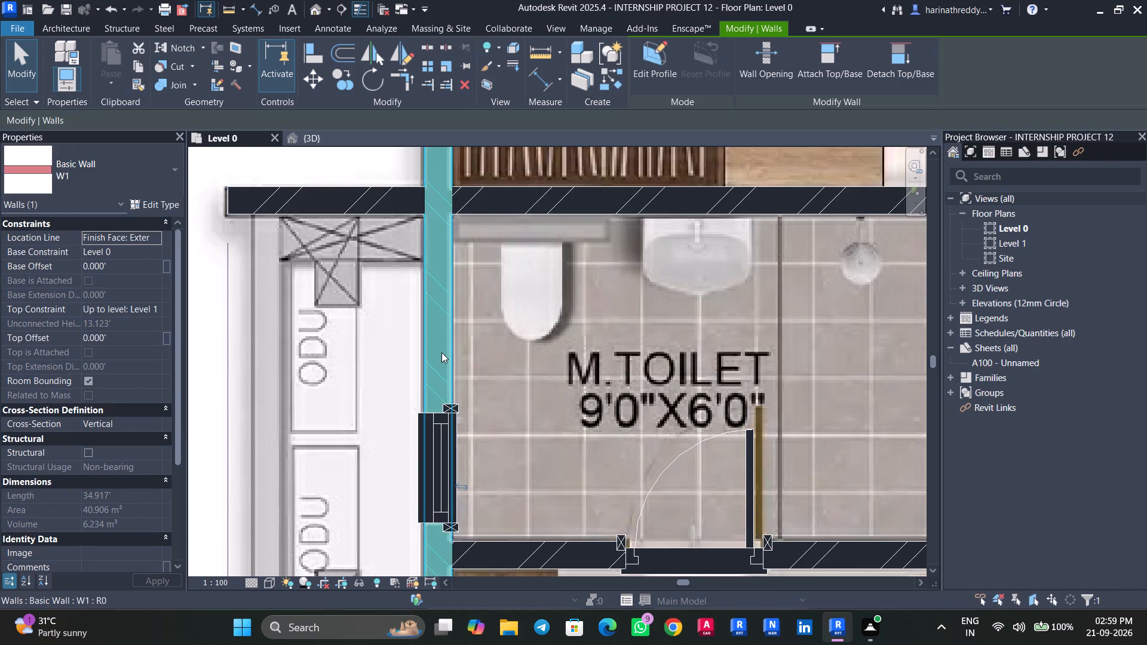
pyautogui.scroll(4, 441, 352)
pyautogui.press('Left')
pyautogui.press('Escape')
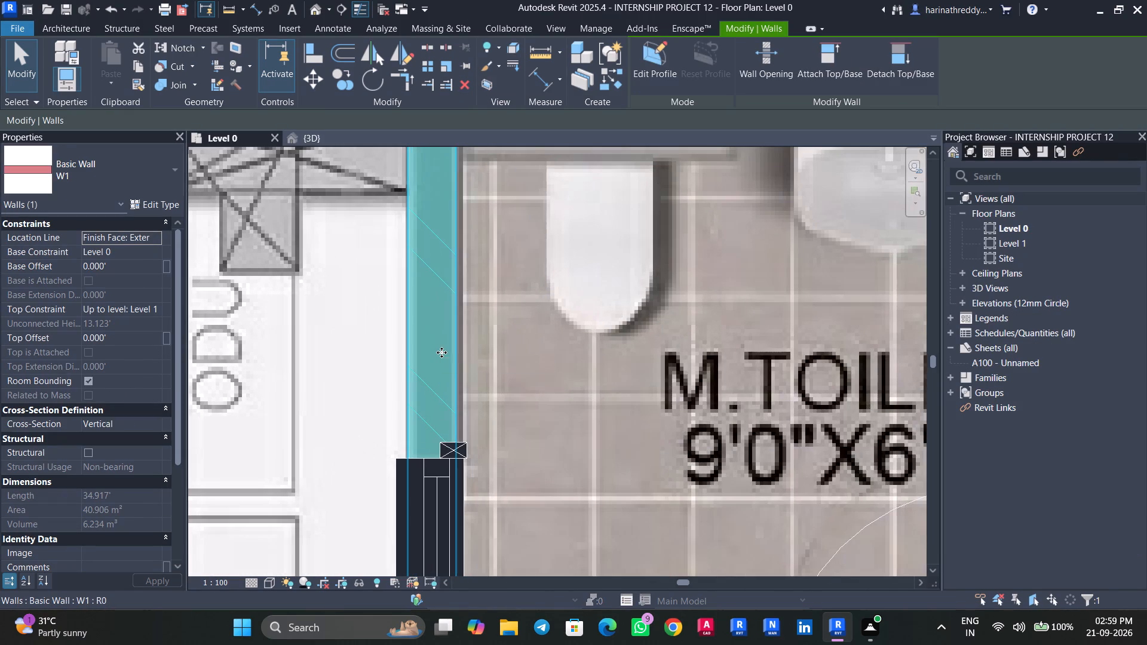
# Remeasure the master toilet's clear width between its inner wall faces with an aligned dimension, without placing it.
pyautogui.scroll(-9, 507, 346)
pyautogui.press('d')
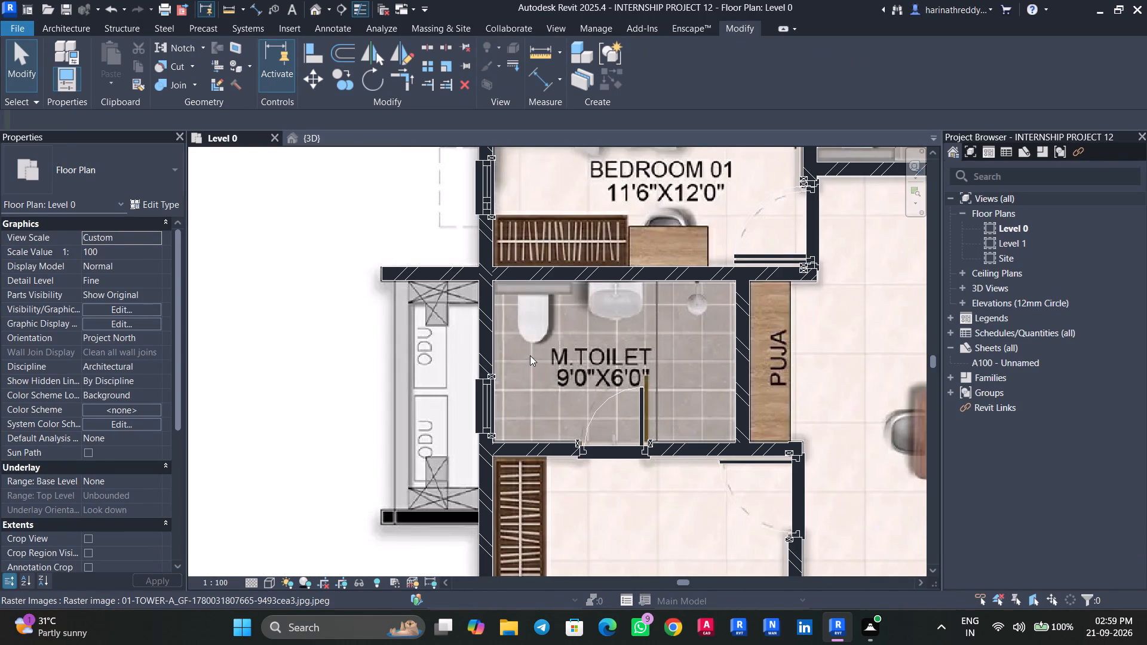
pyautogui.press('i')
pyautogui.scroll(5, 486, 344)
pyautogui.press('Tab')
pyautogui.click(500, 347)
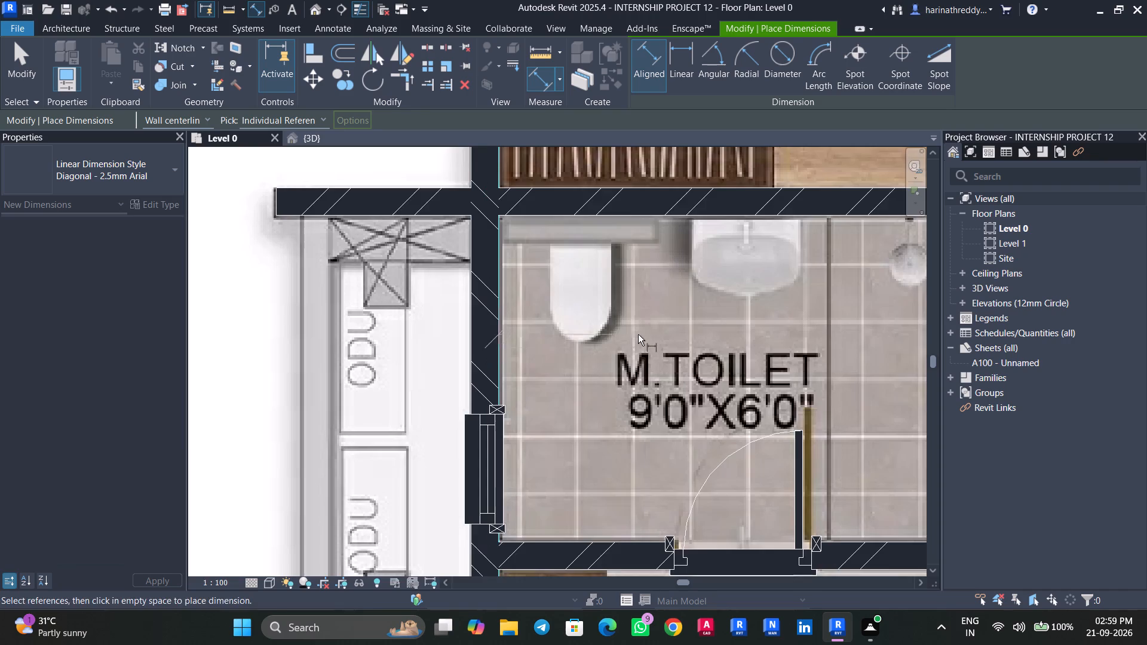
pyautogui.moveTo(638, 334); pyautogui.dragTo(369, 336, button='middle')
pyautogui.press('Tab')
pyautogui.click(719, 333)
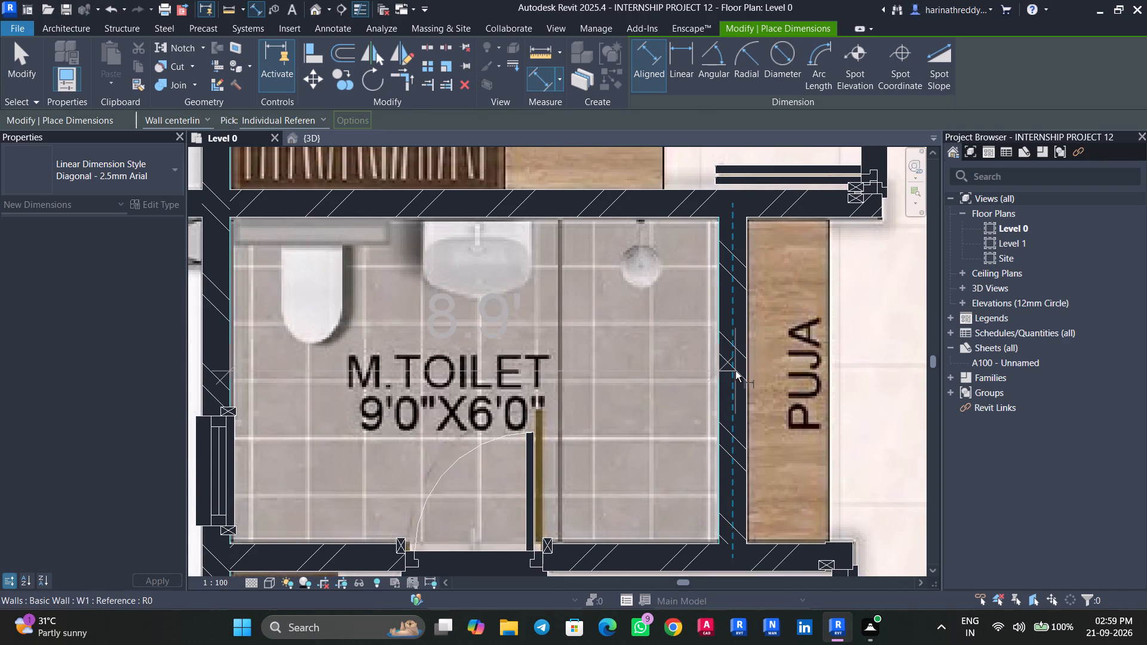
pyautogui.scroll(-5, 735, 372)
pyautogui.press('Escape')
pyautogui.press('Escape')
pyautogui.scroll(-6, 722, 362)
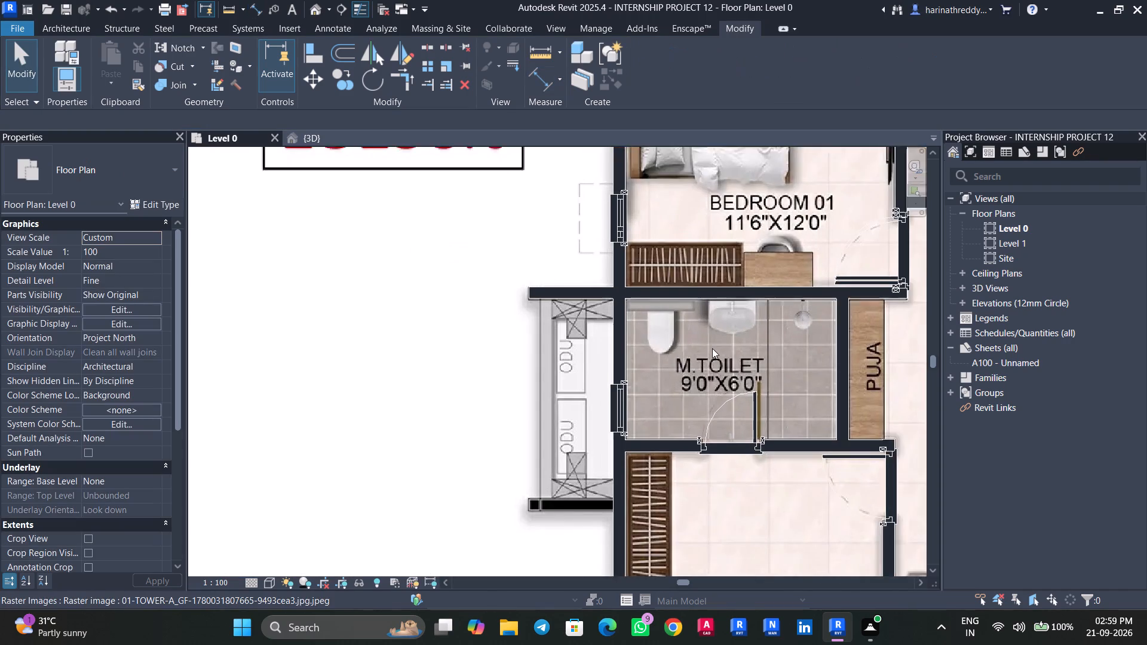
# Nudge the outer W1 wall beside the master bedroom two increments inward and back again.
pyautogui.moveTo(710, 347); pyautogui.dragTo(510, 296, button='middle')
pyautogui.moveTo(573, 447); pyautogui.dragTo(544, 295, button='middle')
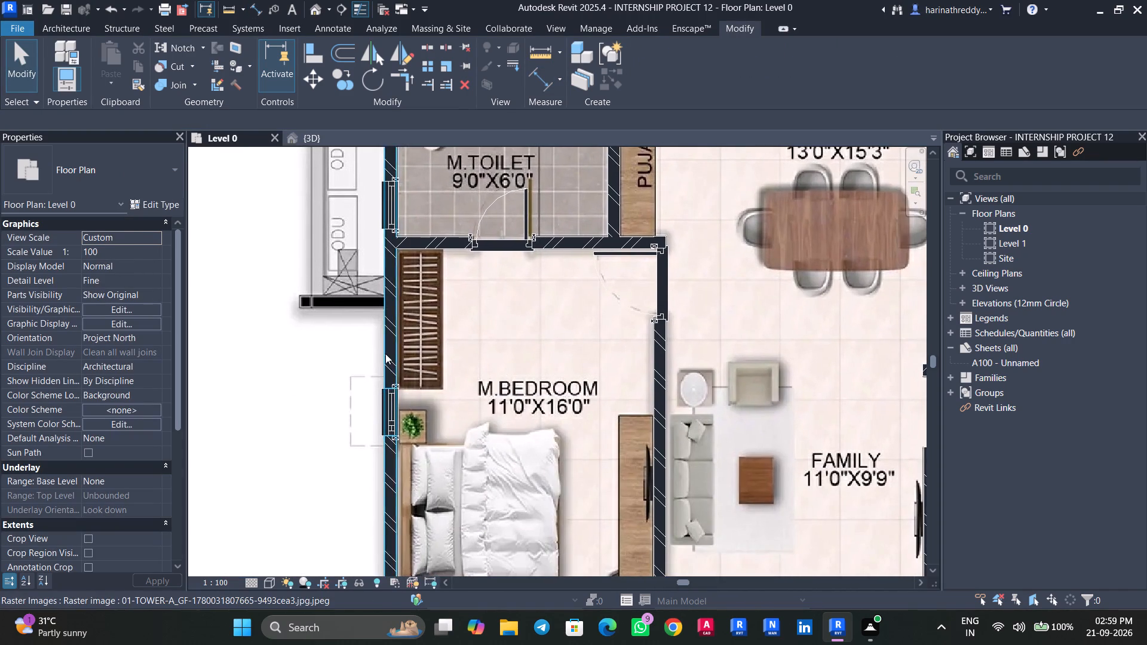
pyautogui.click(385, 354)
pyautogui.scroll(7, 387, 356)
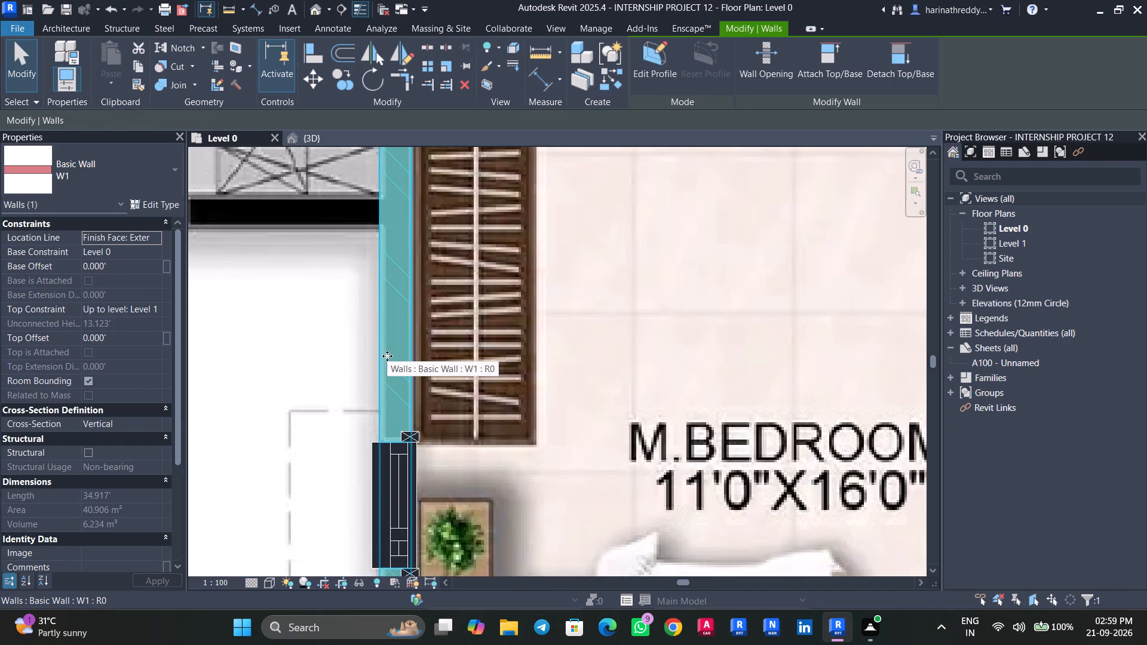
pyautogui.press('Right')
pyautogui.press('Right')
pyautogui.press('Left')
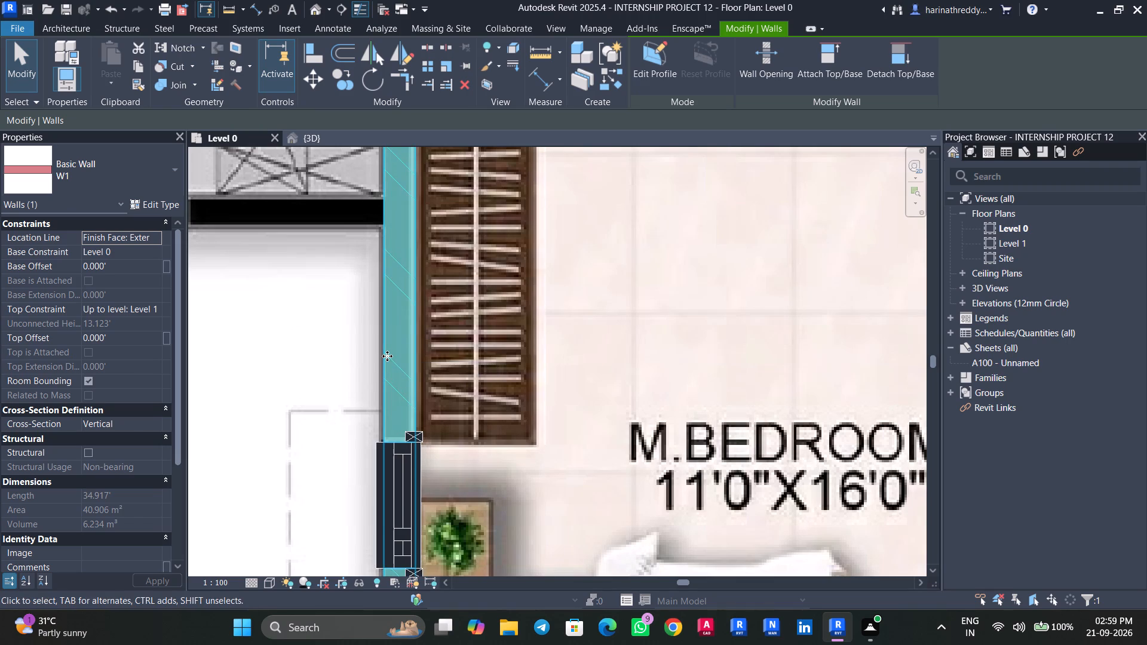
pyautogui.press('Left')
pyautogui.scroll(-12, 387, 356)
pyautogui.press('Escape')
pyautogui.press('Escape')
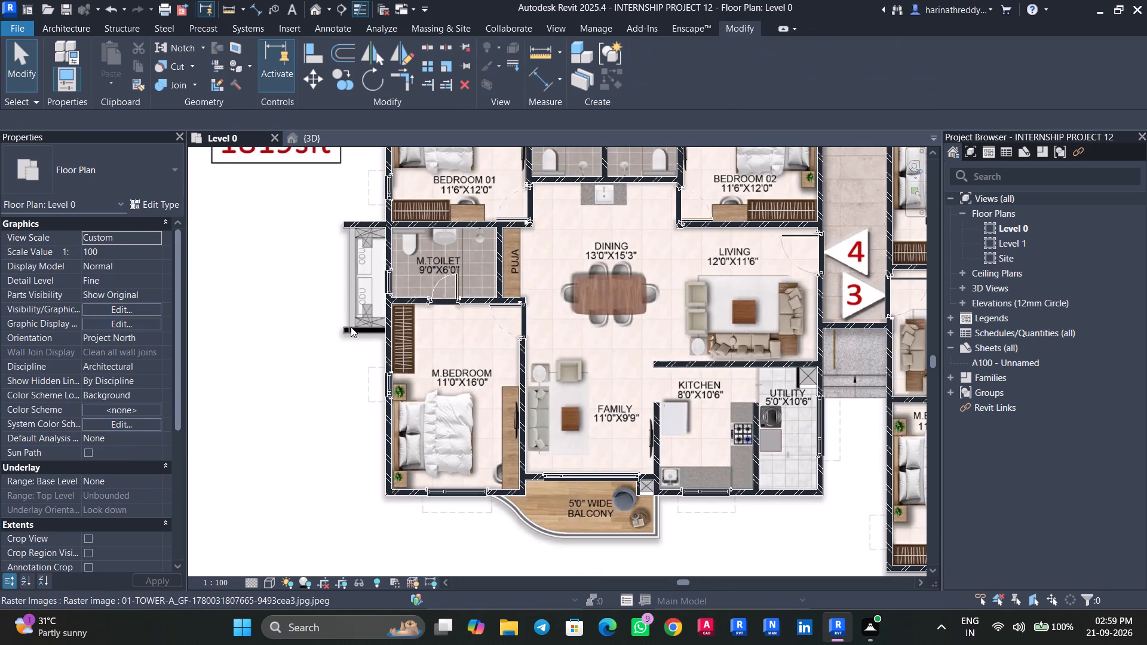
# Adjust the free end of the W1 wall between bedroom 01 and master toilet at the ODU ledge, making the wall about 15.69 ft long.
pyautogui.scroll(5, 349, 329)
pyautogui.press('Tab')
pyautogui.press('Tab')
pyautogui.moveTo(361, 328); pyautogui.dragTo(396, 462, button='middle')
pyautogui.scroll(1, 394, 463)
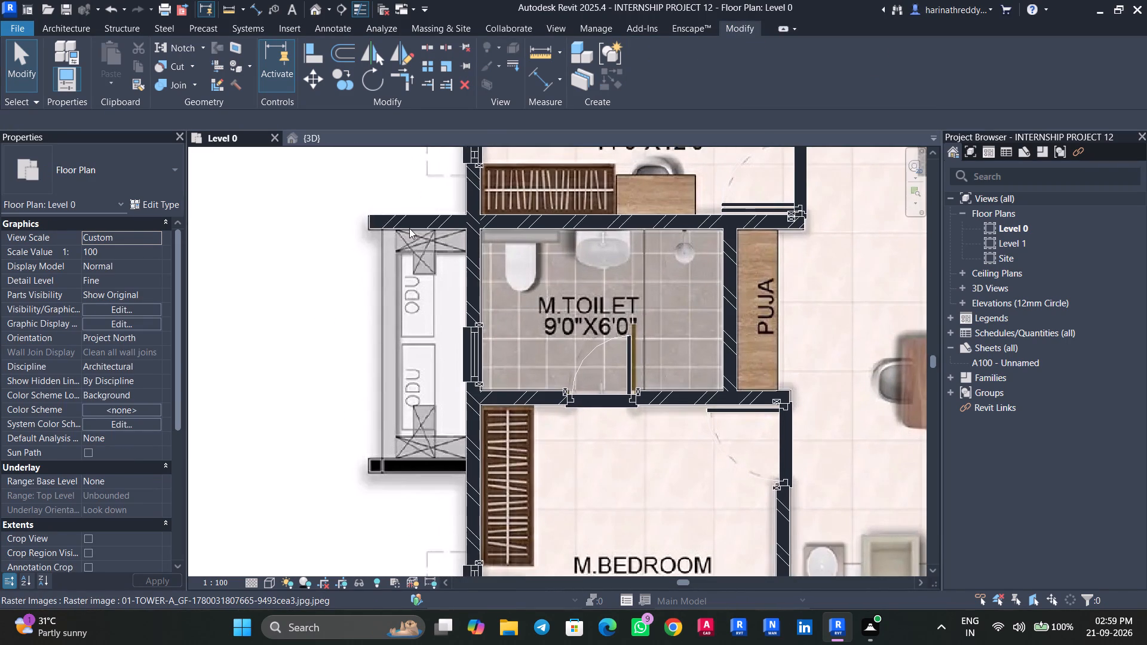
pyautogui.click(409, 228)
pyautogui.scroll(5, 390, 224)
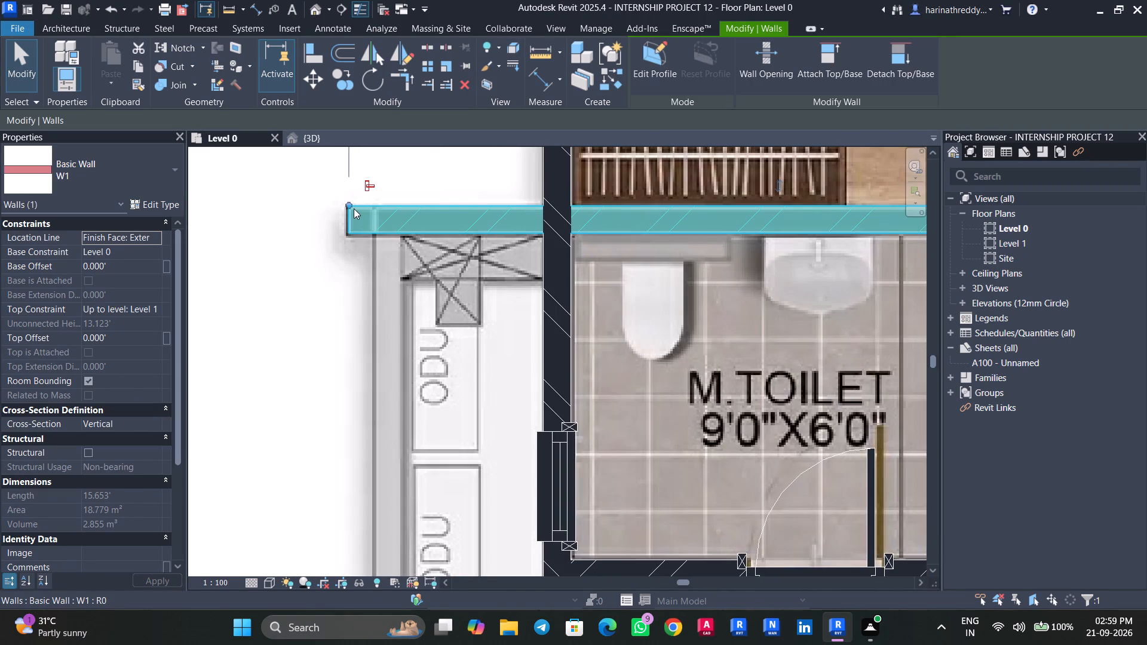
pyautogui.moveTo(353, 208); pyautogui.dragTo(344, 209)
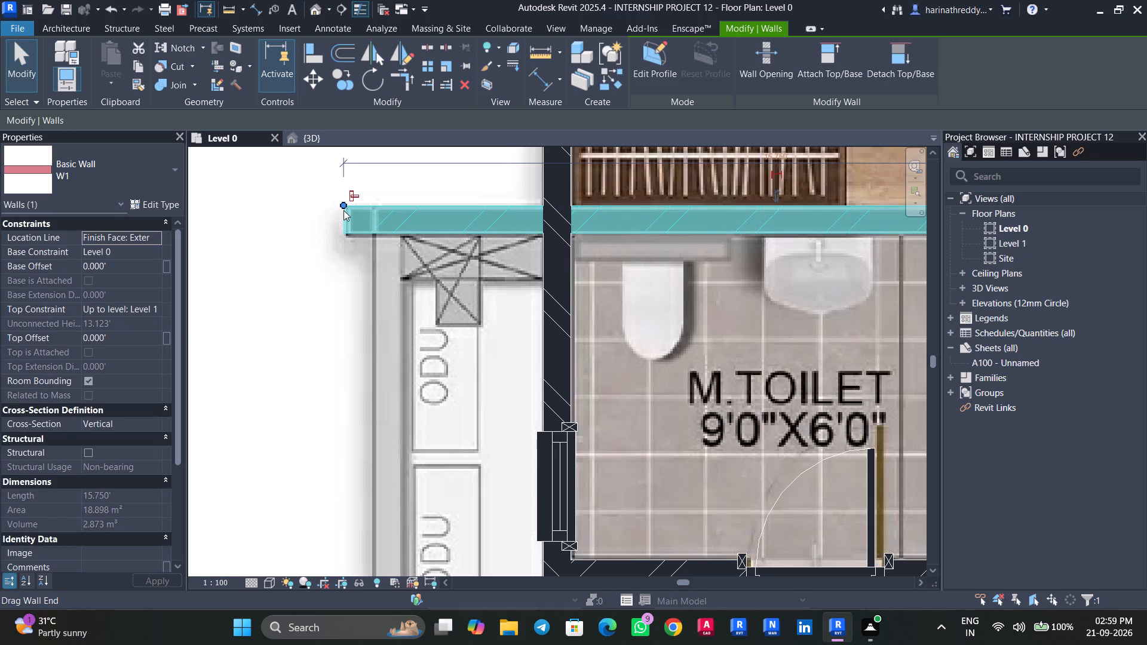
pyautogui.press('Right')
pyautogui.press('Down')
pyautogui.press('Up')
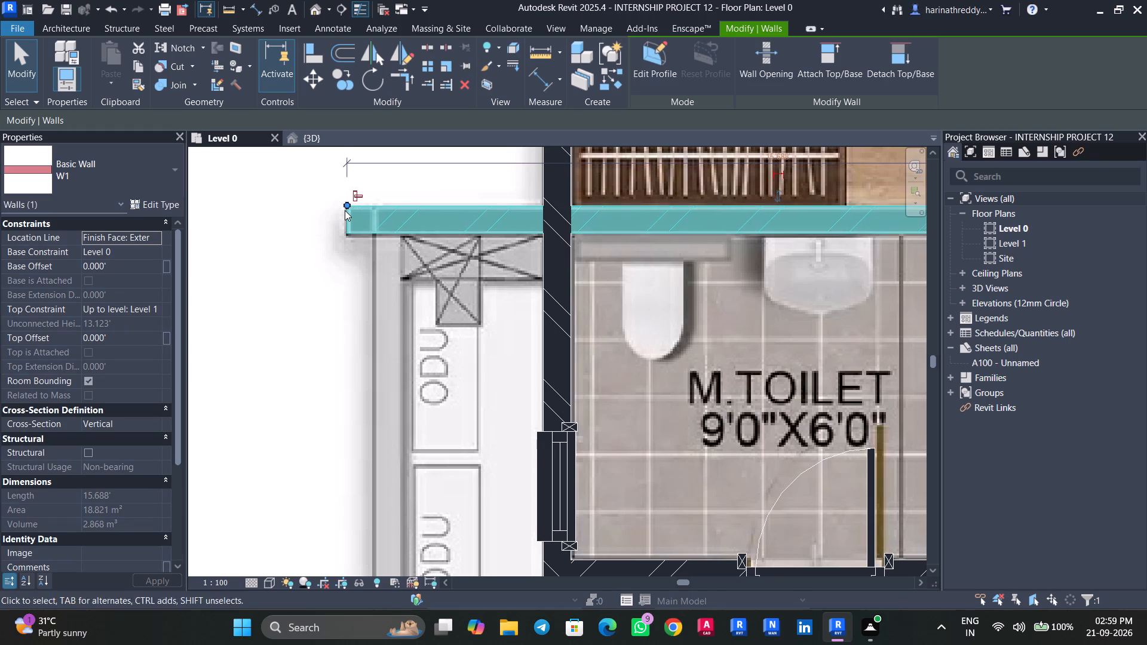
pyautogui.press('Escape')
# Draw a W1 wall about 3.5 ft long from the outer wall along the ODU ledge's master-bedroom side, with its thickness over the plan's black wall.
pyautogui.scroll(-8, 383, 329)
pyautogui.moveTo(392, 343); pyautogui.dragTo(393, 207, button='middle')
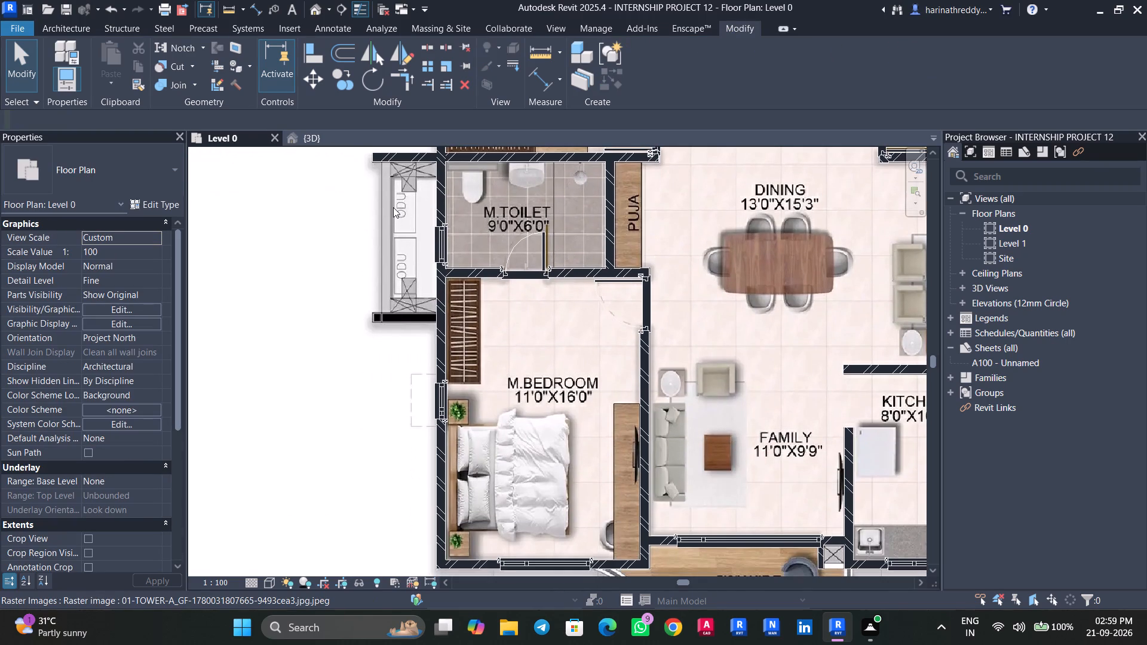
pyautogui.write('WA')
pyautogui.scroll(11, 461, 293)
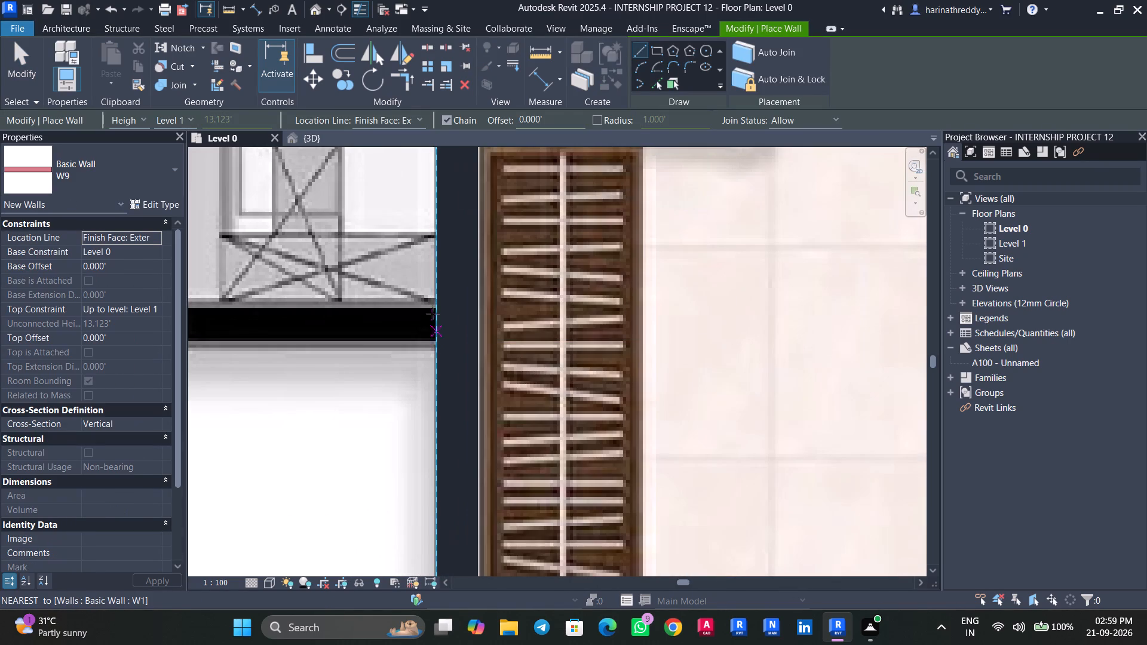
pyautogui.click(431, 306)
pyautogui.moveTo(285, 309); pyautogui.dragTo(492, 300, button='middle')
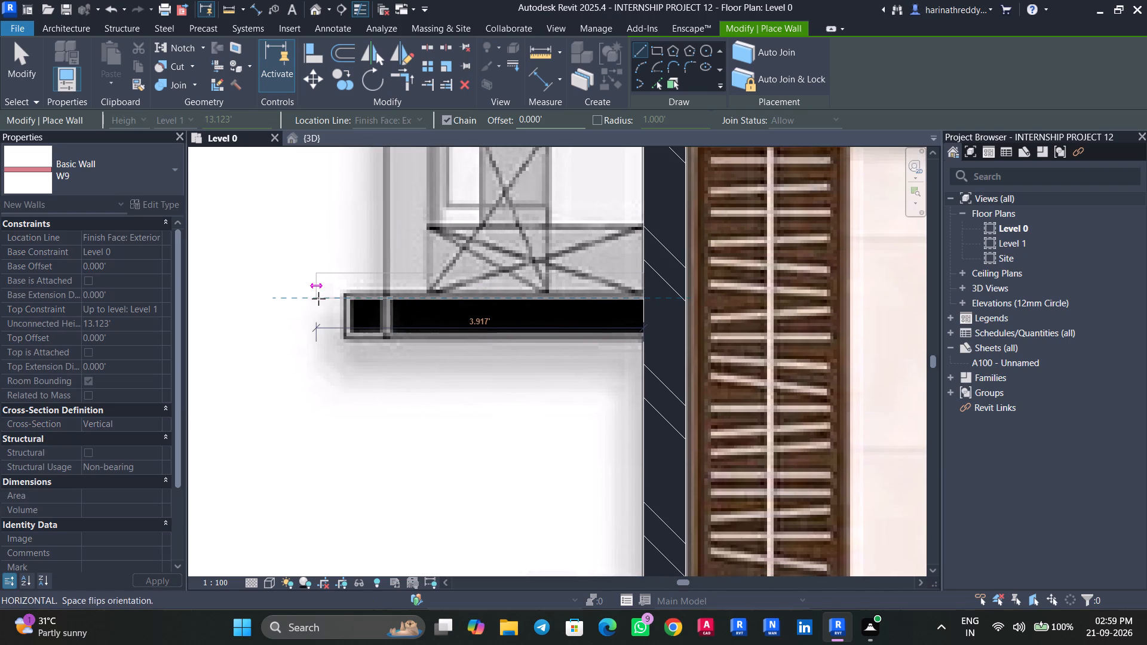
pyautogui.press('Escape')
pyautogui.click(130, 167)
pyautogui.scroll(4, 85, 282)
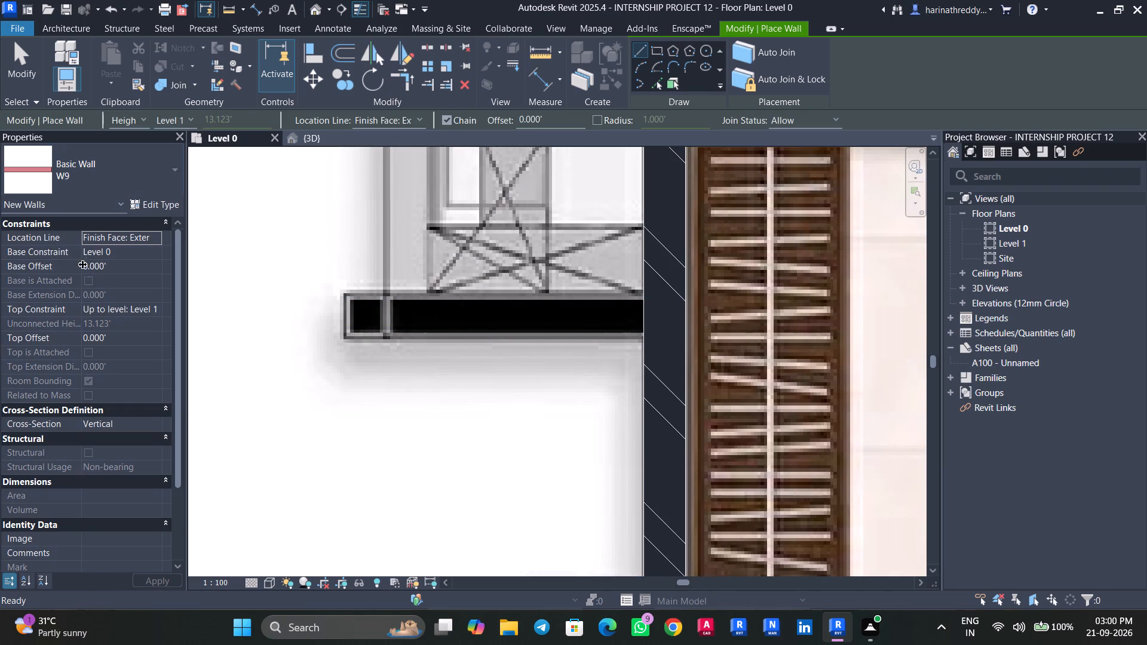
pyautogui.click(136, 168)
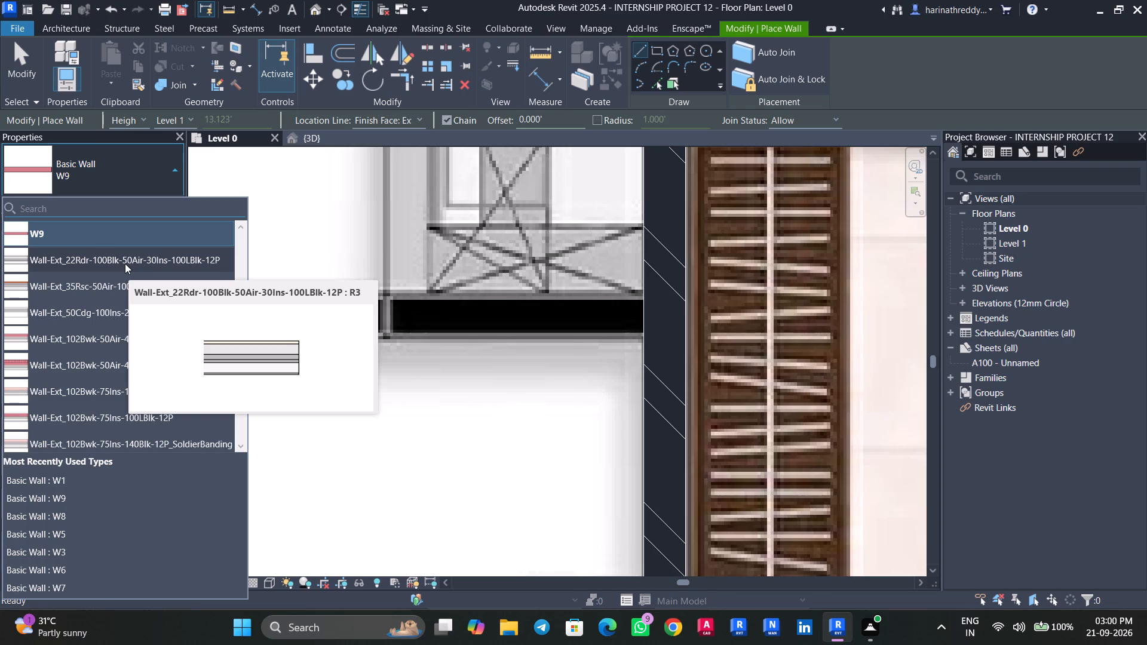
pyautogui.scroll(9, 111, 259)
pyautogui.click(110, 255)
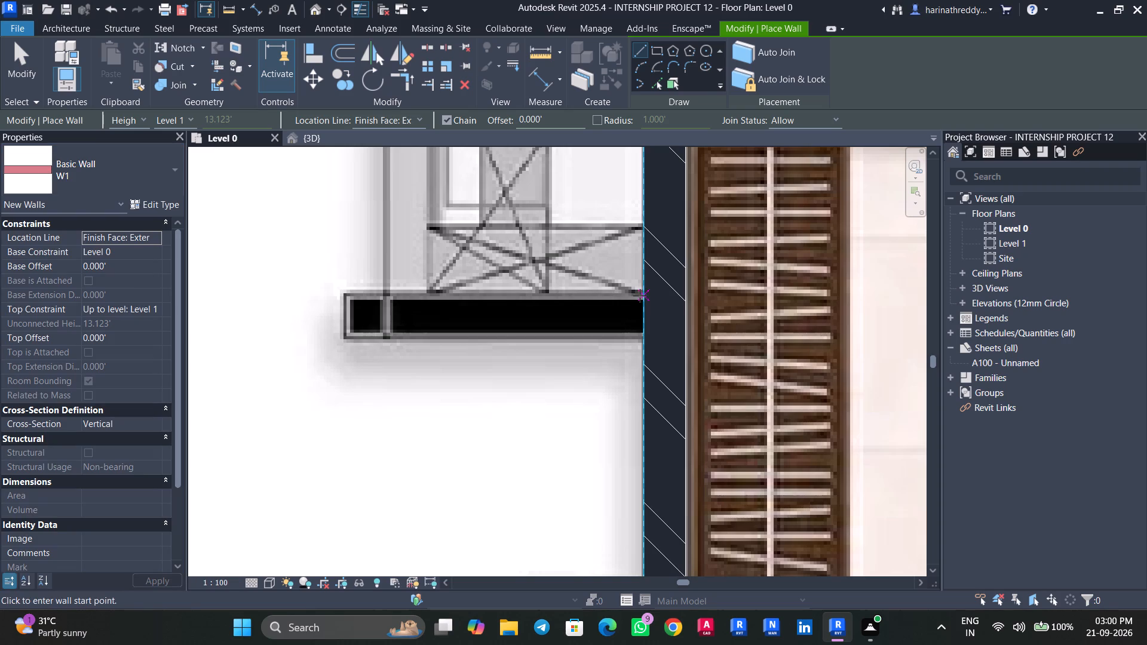
pyautogui.click(640, 297)
pyautogui.press('space')
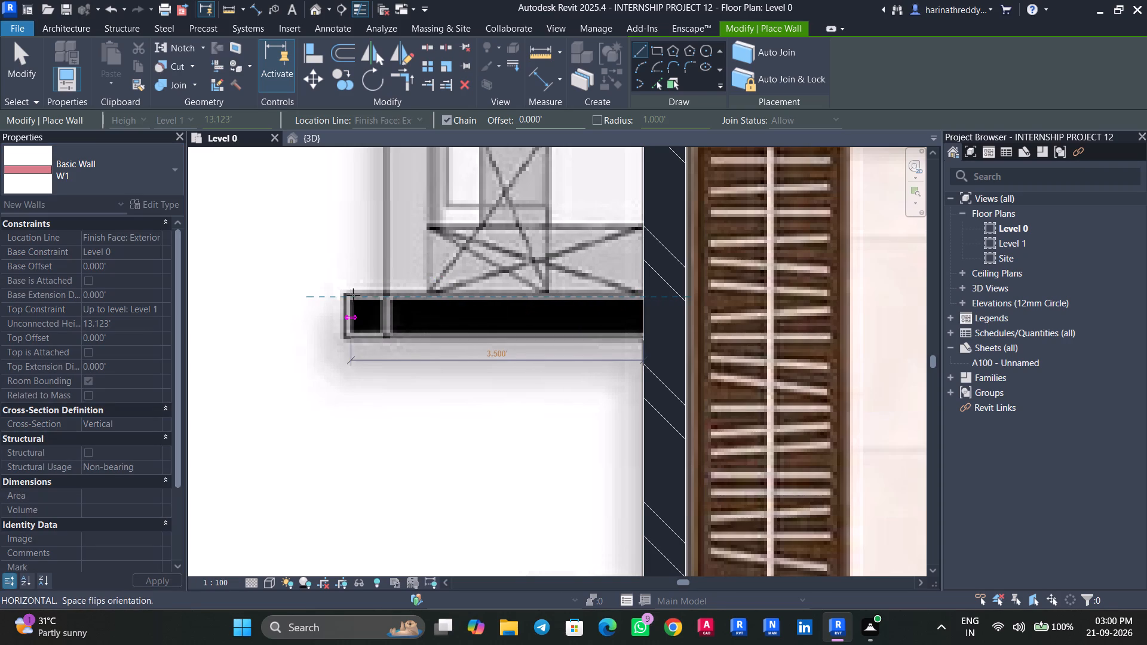
pyautogui.click(344, 296)
pyautogui.press('Escape')
pyautogui.press('Escape')
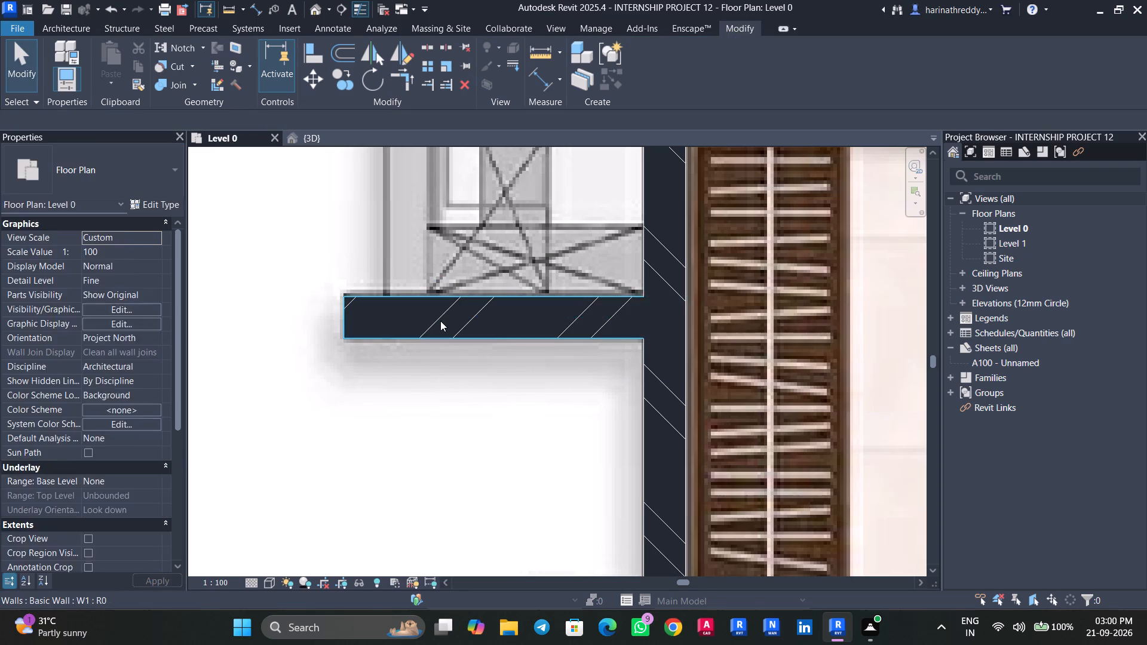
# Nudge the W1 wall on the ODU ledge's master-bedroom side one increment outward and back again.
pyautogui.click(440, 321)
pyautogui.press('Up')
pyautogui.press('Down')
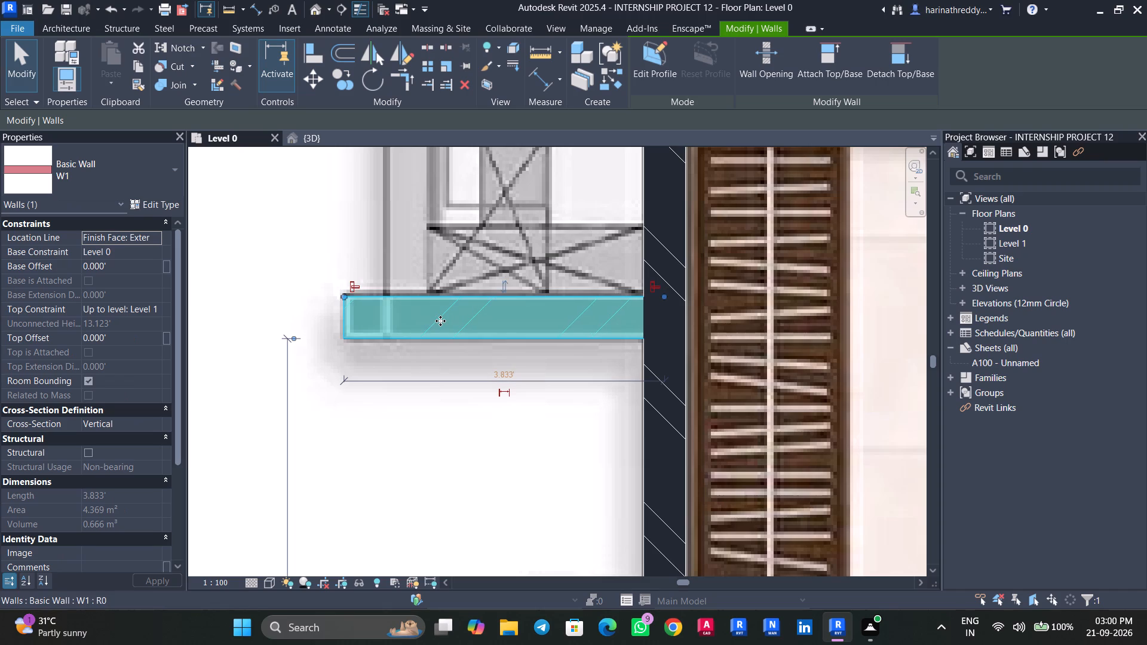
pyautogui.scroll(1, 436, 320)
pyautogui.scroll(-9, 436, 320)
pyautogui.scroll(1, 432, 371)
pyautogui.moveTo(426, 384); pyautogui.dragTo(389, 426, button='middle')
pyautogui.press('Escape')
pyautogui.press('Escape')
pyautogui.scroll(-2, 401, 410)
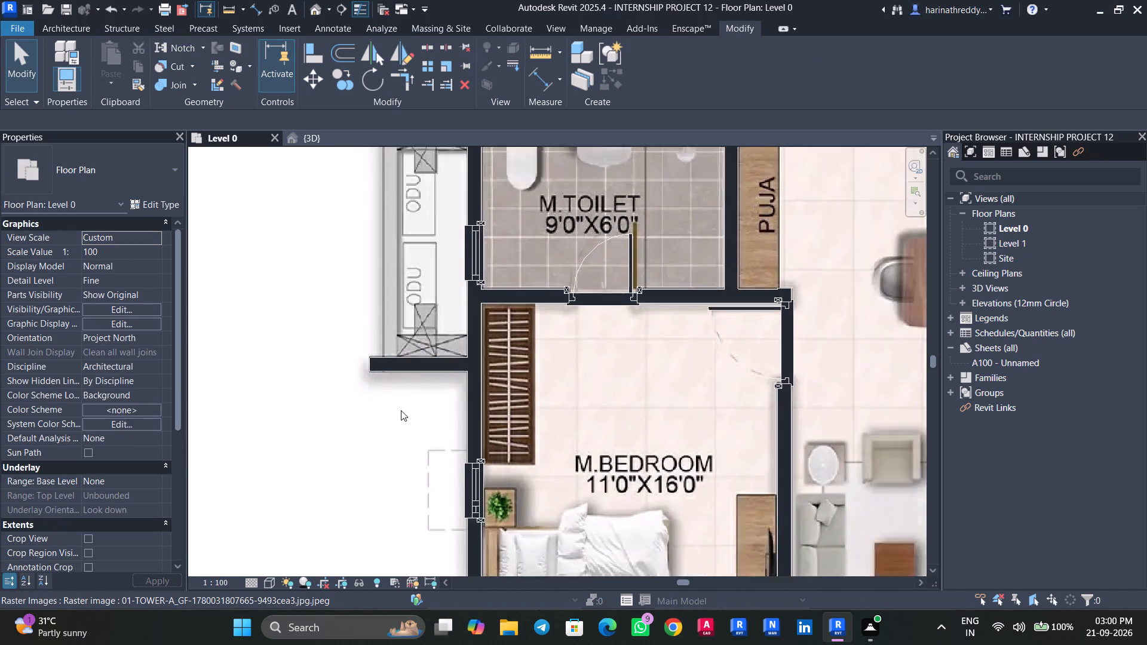
# Measure bedroom 01's clear width between its inner wall faces with an aligned dimension, without placing it.
pyautogui.scroll(-6, 401, 410)
pyautogui.scroll(6, 544, 330)
pyautogui.moveTo(544, 330); pyautogui.dragTo(519, 428, button='middle')
pyautogui.scroll(1, 521, 418)
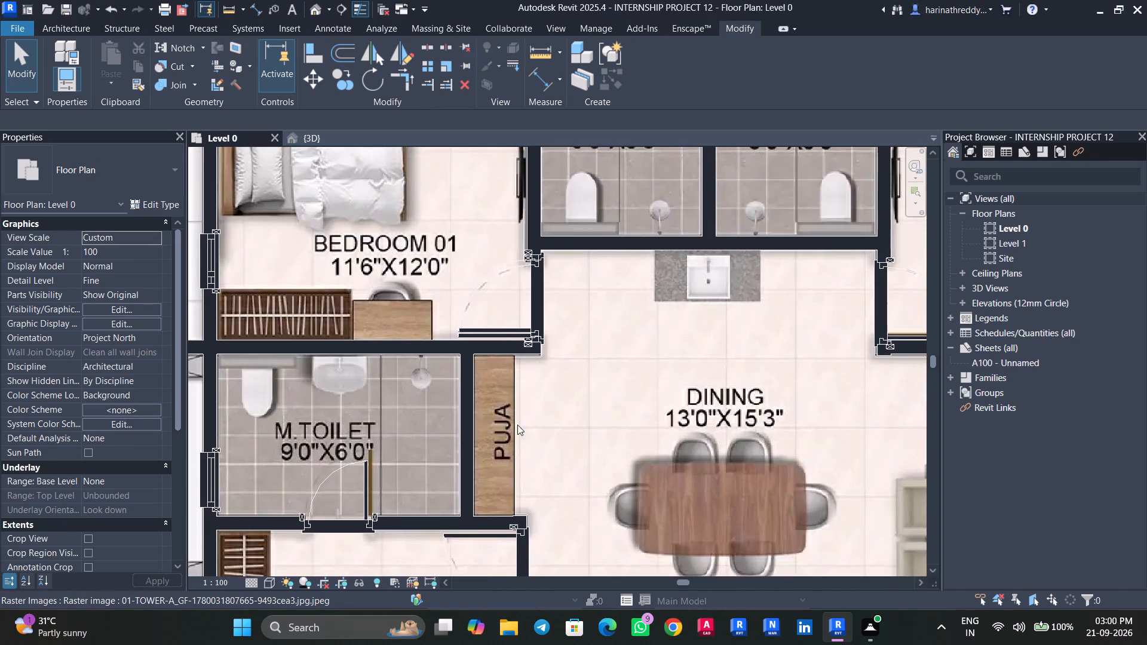
pyautogui.scroll(-4, 528, 406)
pyautogui.moveTo(526, 404); pyautogui.dragTo(508, 475, button='middle')
pyautogui.scroll(4, 413, 371)
pyautogui.scroll(-2, 413, 373)
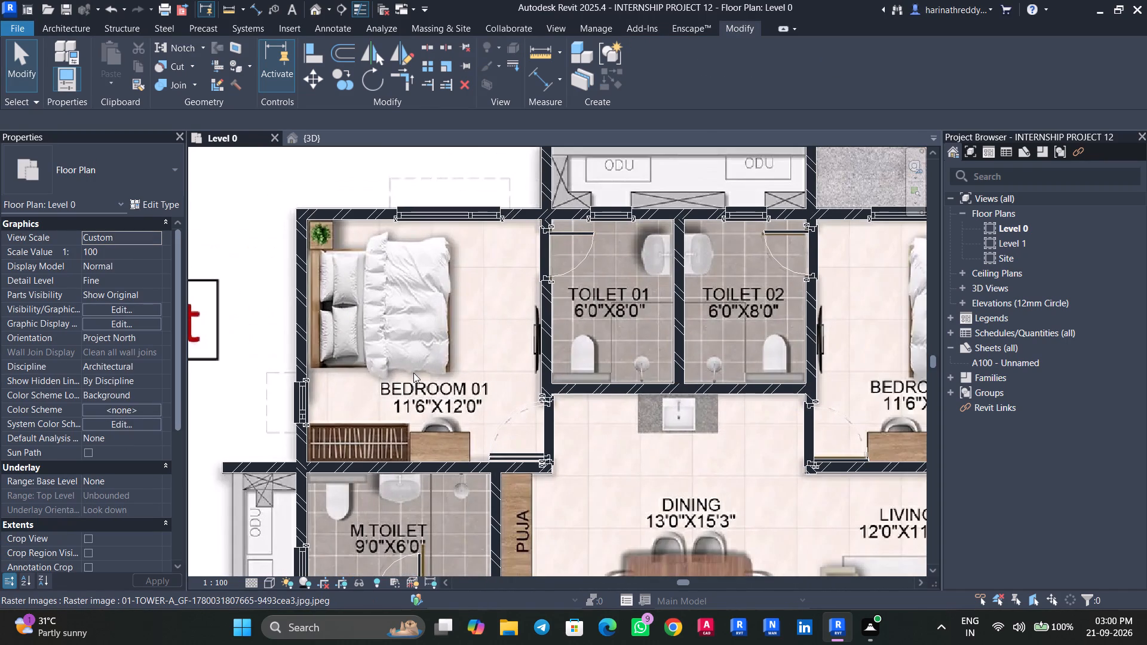
pyautogui.write('DI')
pyautogui.scroll(4, 335, 330)
pyautogui.press('Tab')
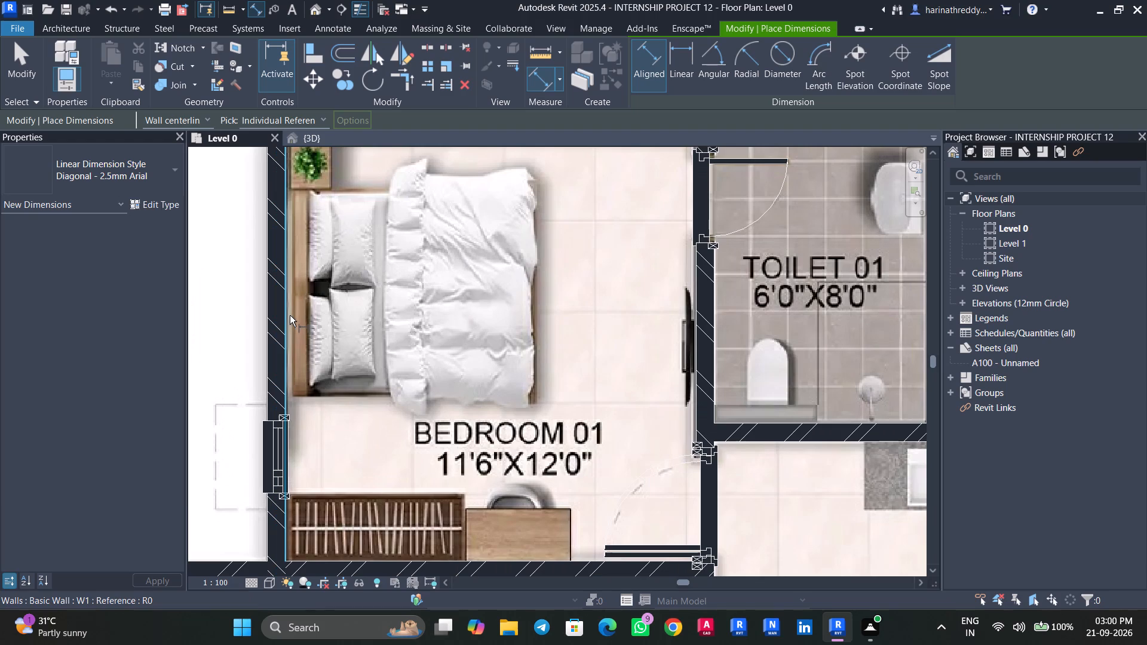
pyautogui.click(290, 315)
pyautogui.press('Tab')
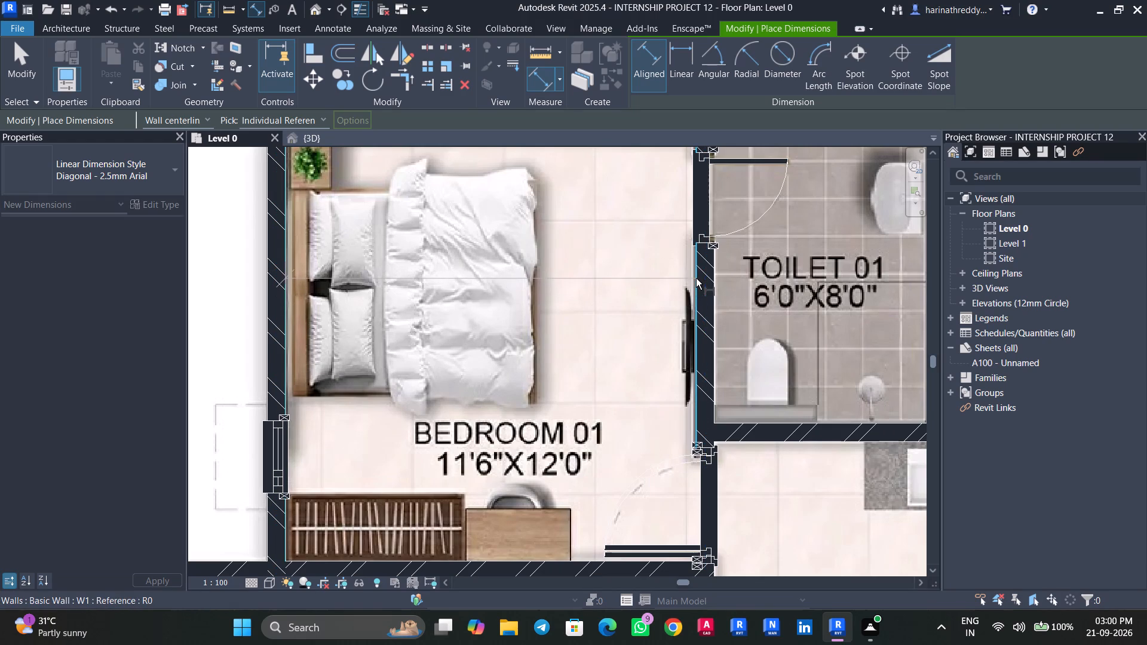
pyautogui.click(696, 278)
pyautogui.scroll(-5, 689, 354)
pyautogui.press('Escape')
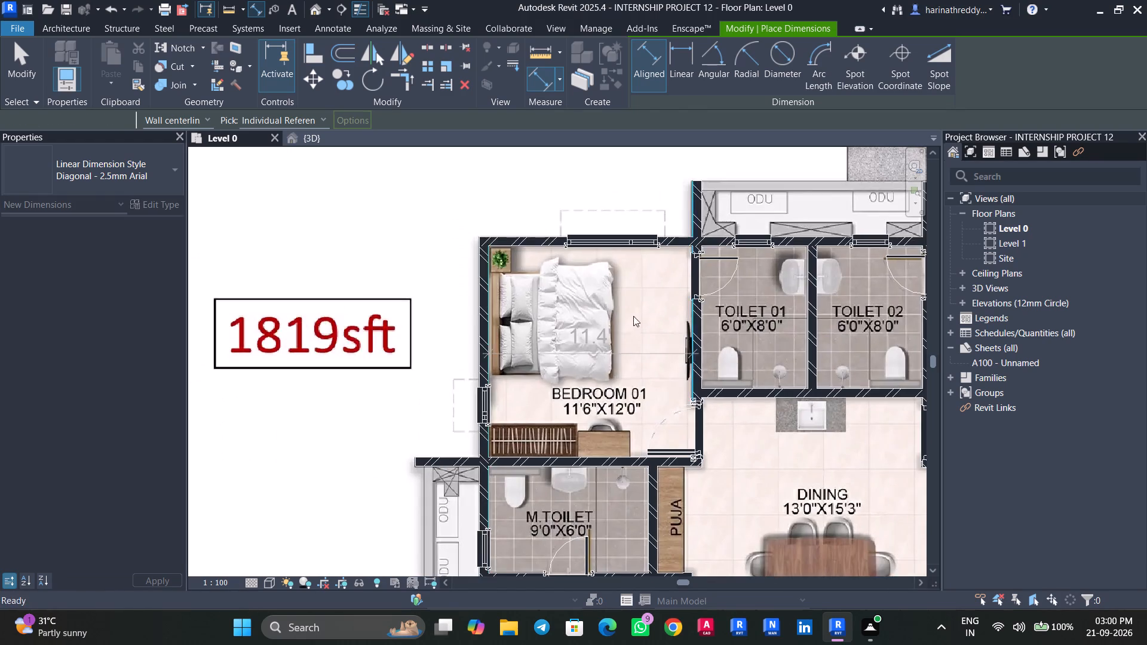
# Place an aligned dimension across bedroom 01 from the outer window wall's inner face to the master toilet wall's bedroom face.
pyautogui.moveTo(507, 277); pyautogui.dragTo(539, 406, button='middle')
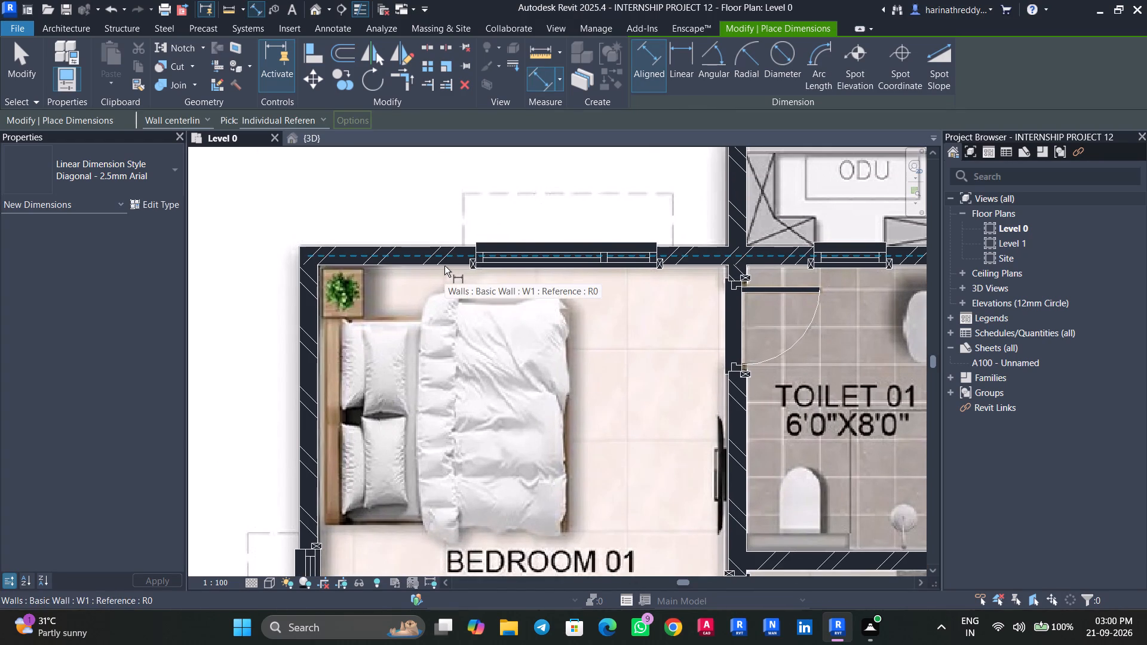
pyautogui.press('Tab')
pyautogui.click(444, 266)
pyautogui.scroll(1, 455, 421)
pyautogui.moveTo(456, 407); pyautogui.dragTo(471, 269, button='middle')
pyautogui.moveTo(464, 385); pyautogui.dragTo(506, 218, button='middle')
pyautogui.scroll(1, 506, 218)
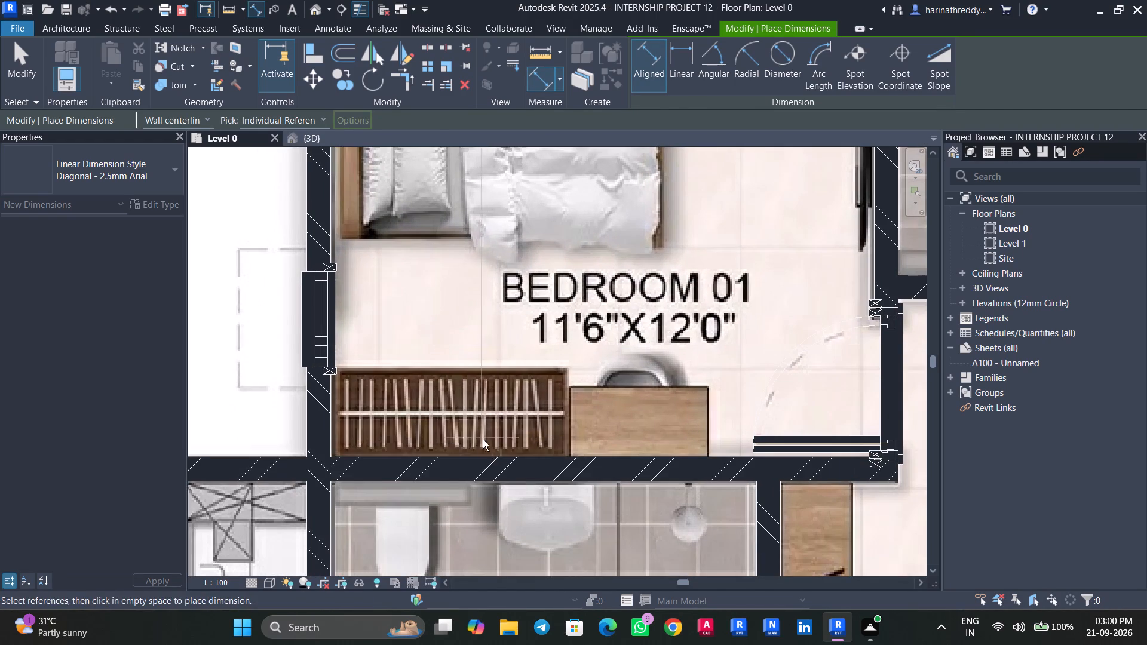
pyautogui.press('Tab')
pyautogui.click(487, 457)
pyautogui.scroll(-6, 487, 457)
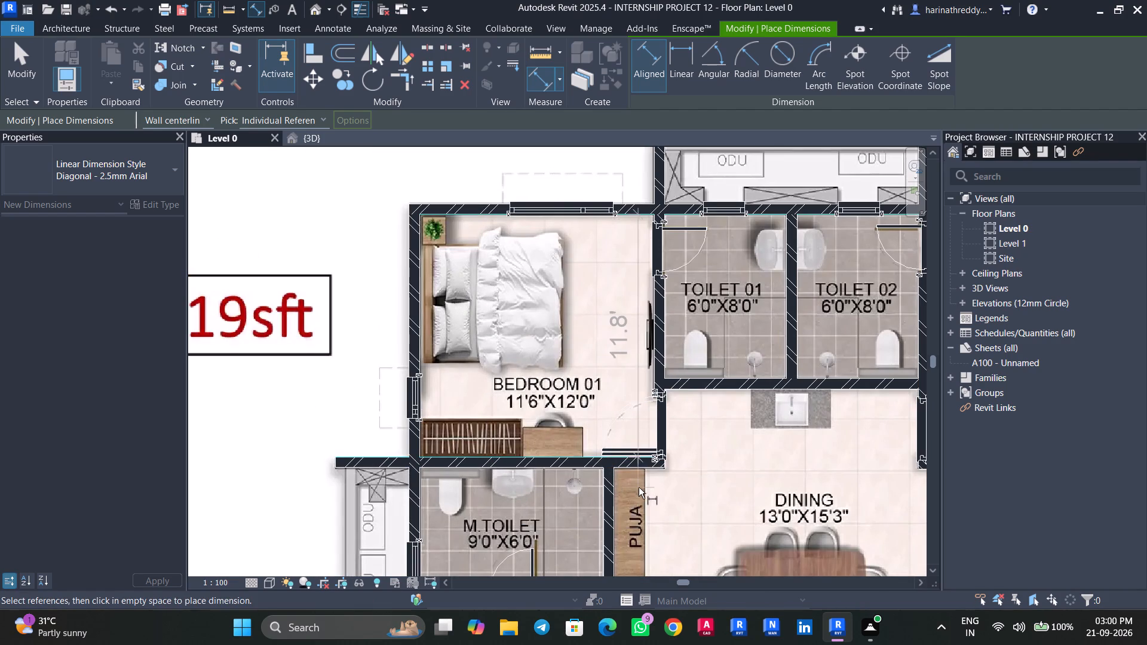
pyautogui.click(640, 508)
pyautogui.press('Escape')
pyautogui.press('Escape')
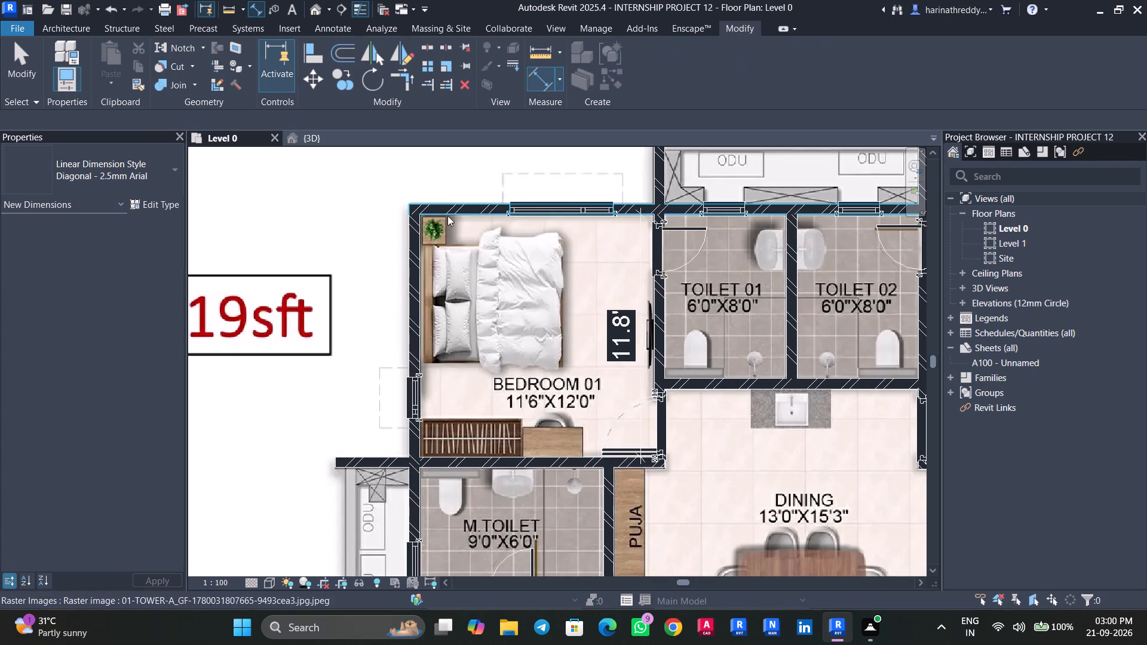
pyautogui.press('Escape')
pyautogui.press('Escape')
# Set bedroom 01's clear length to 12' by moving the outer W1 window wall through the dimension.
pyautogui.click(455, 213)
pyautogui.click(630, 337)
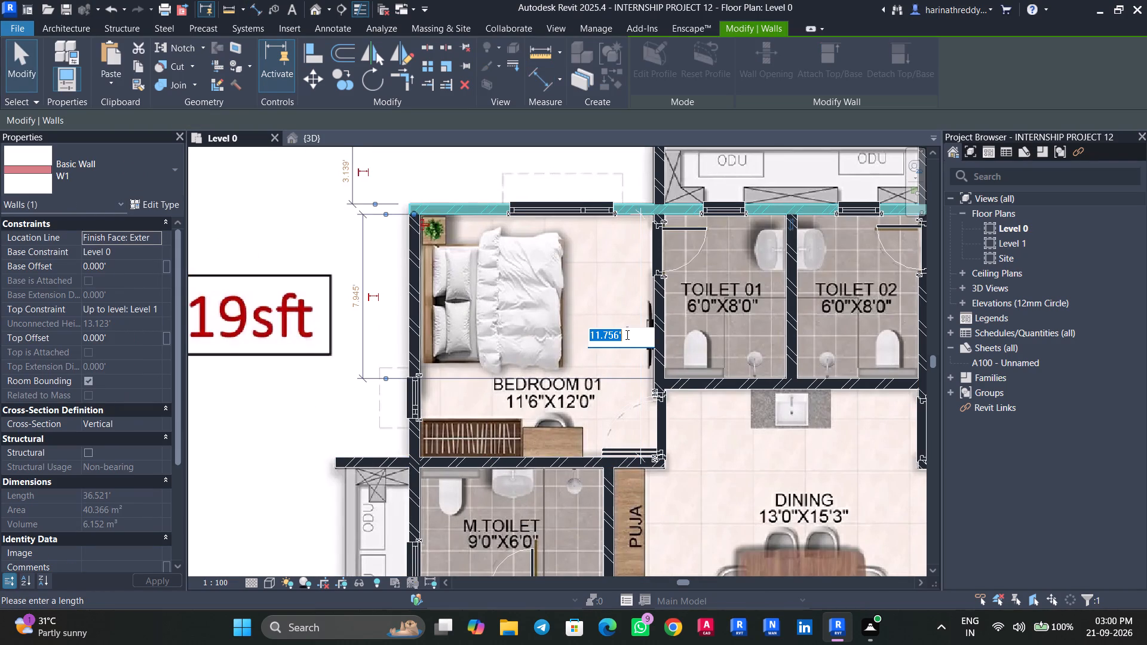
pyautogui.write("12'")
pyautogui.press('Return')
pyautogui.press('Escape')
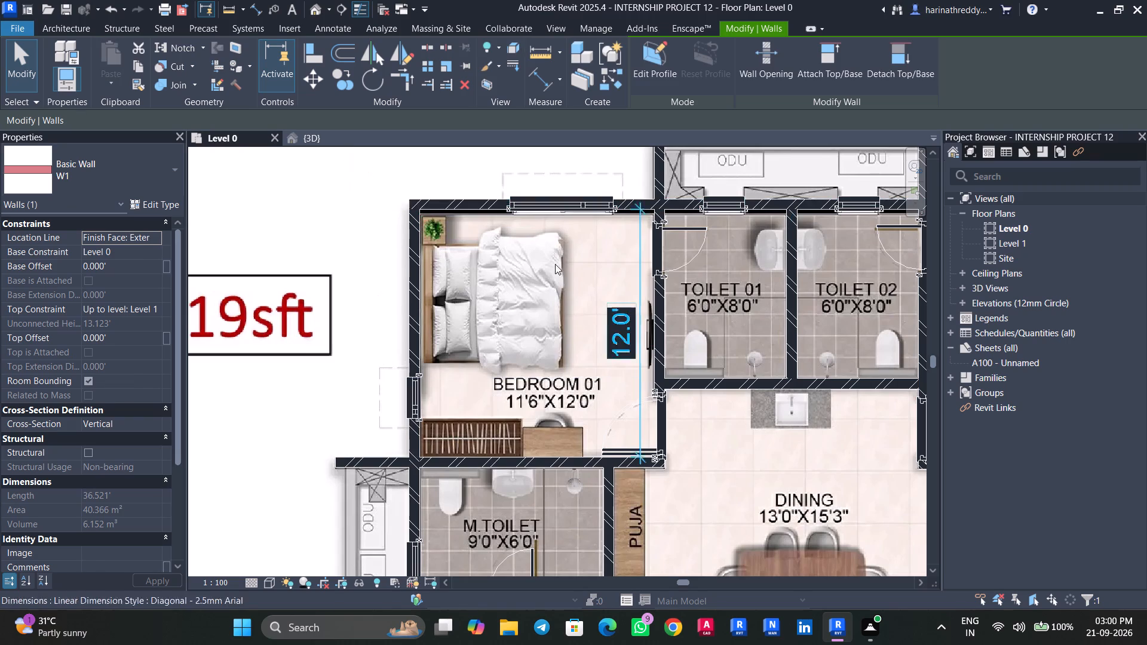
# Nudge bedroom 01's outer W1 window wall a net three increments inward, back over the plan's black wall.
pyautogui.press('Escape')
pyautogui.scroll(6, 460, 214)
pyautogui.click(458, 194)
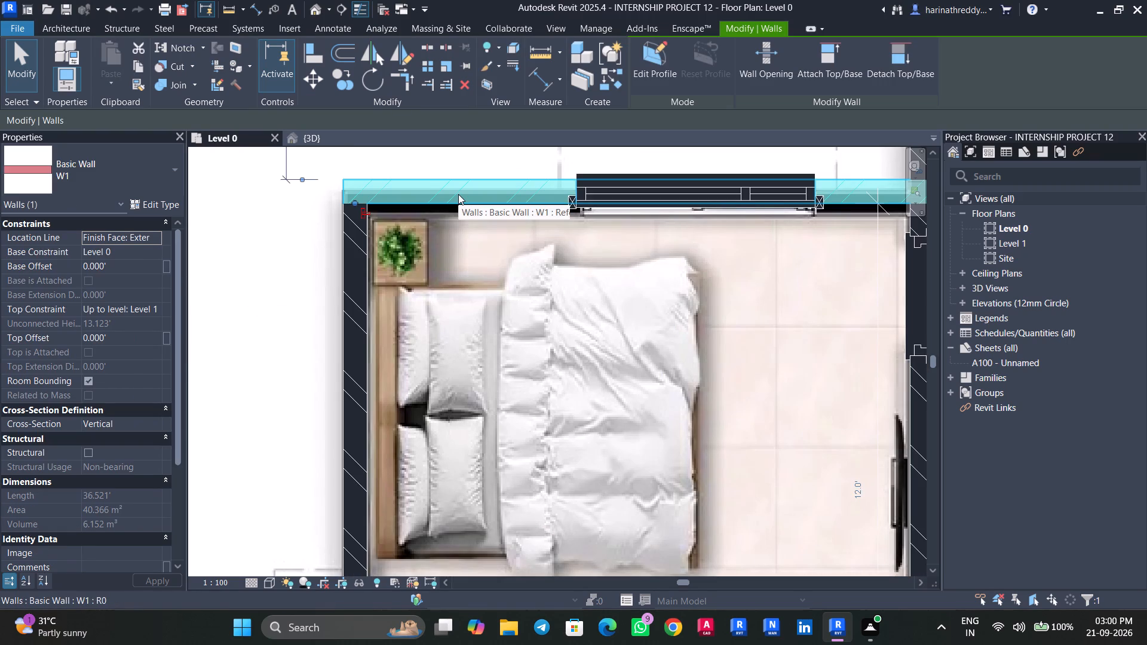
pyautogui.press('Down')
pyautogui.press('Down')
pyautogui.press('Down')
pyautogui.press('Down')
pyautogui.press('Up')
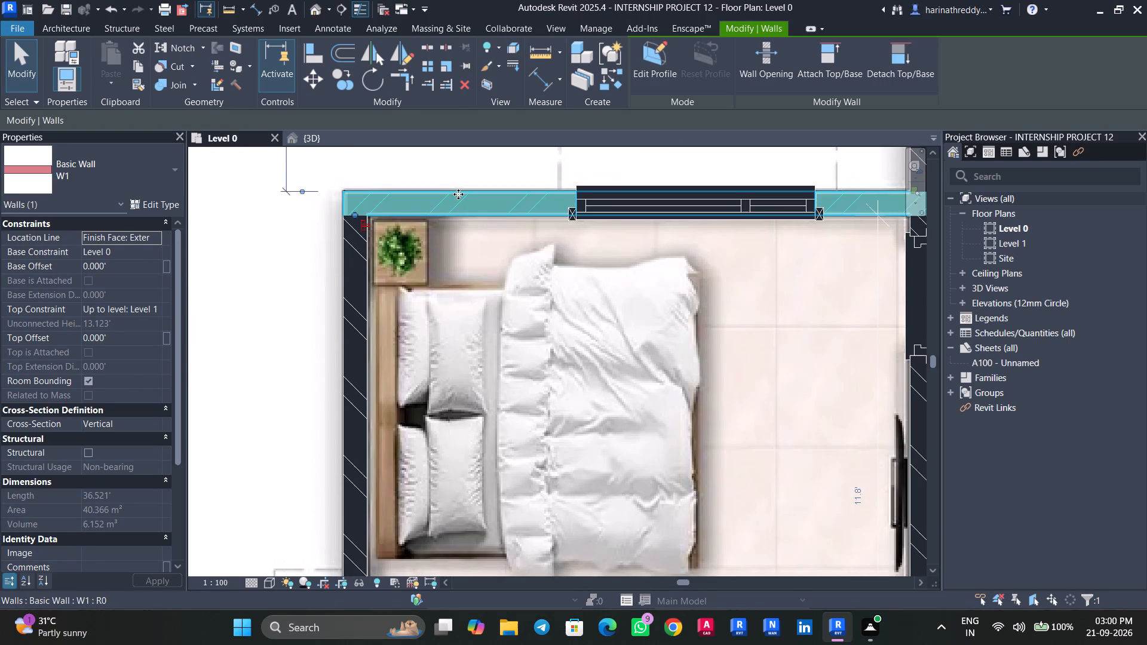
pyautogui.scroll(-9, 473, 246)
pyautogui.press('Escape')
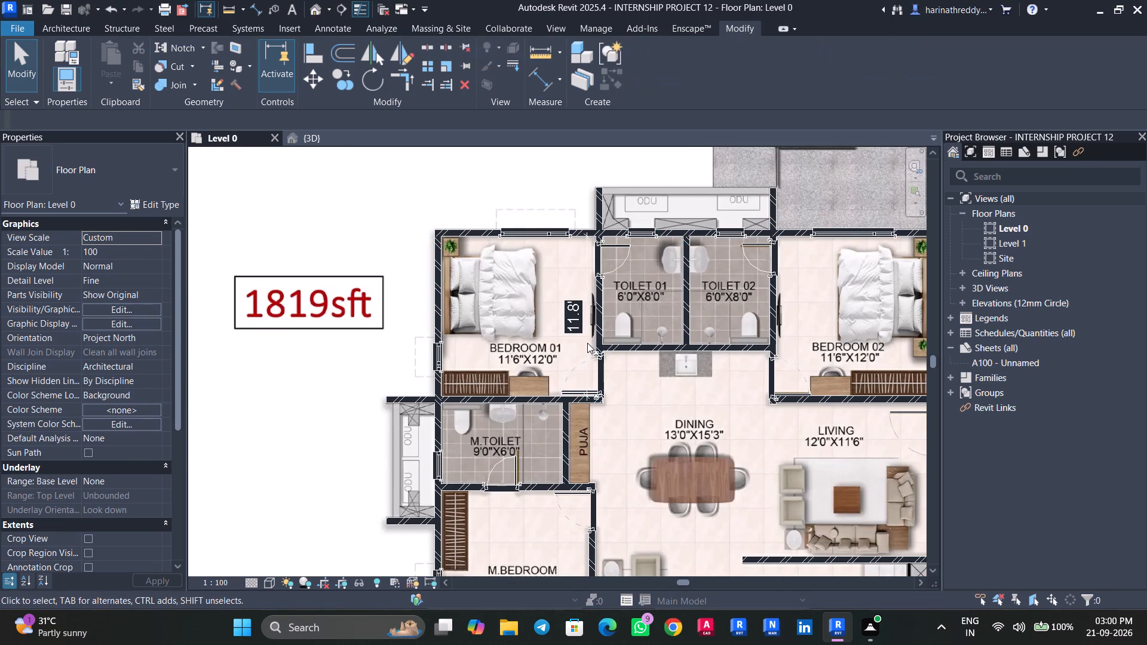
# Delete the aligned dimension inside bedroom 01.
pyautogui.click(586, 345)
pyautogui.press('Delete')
# Examine flat 4's walls against the plan image, from the bedrooms and toilets to the kitchen, utility and balcony.
pyautogui.scroll(-6, 611, 377)
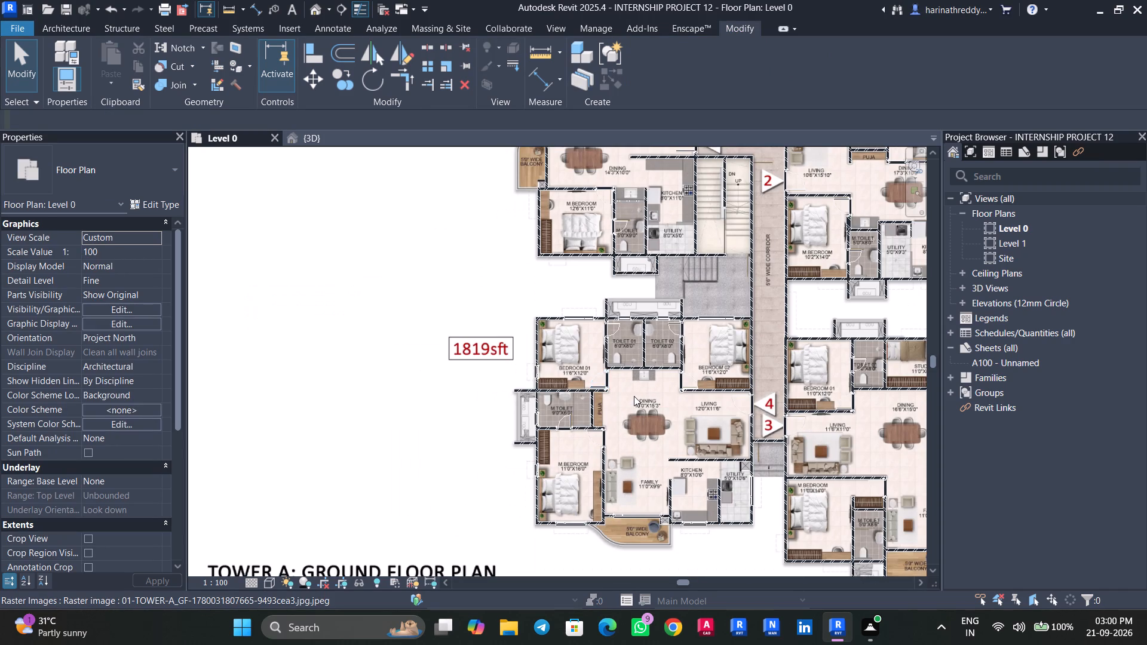
pyautogui.scroll(5, 633, 396)
pyautogui.moveTo(631, 377); pyautogui.dragTo(579, 434, button='middle')
pyautogui.scroll(5, 563, 350)
pyautogui.scroll(-2, 569, 367)
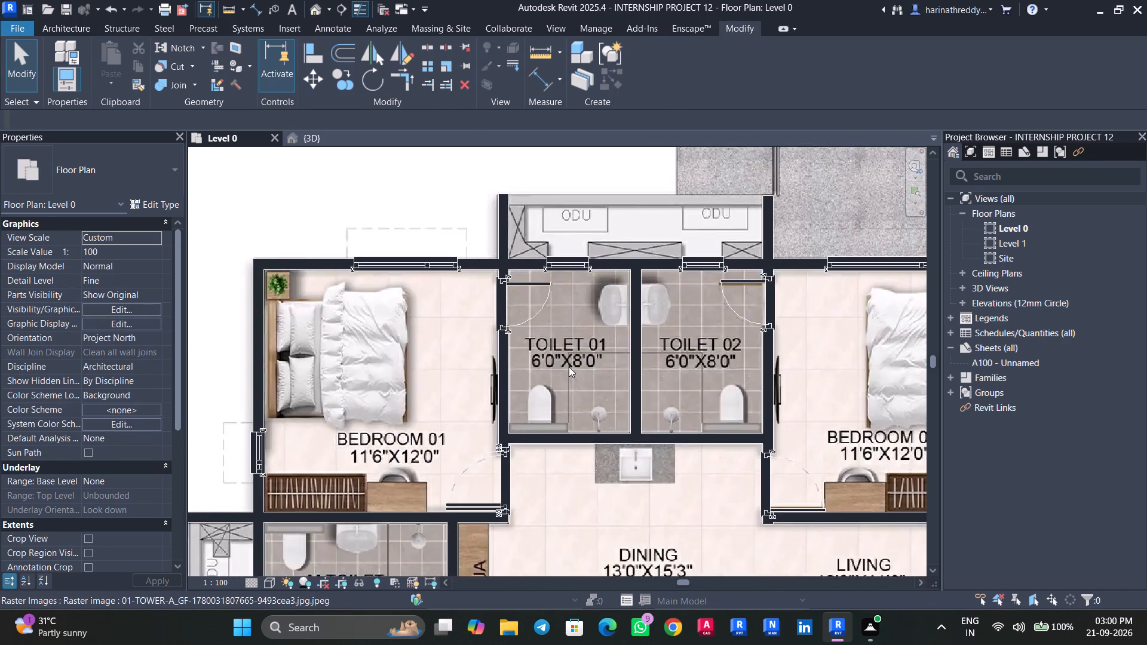
pyautogui.moveTo(712, 377); pyautogui.dragTo(501, 317, button='middle')
pyautogui.scroll(-4, 661, 328)
pyautogui.moveTo(661, 328); pyautogui.dragTo(660, 293, button='middle')
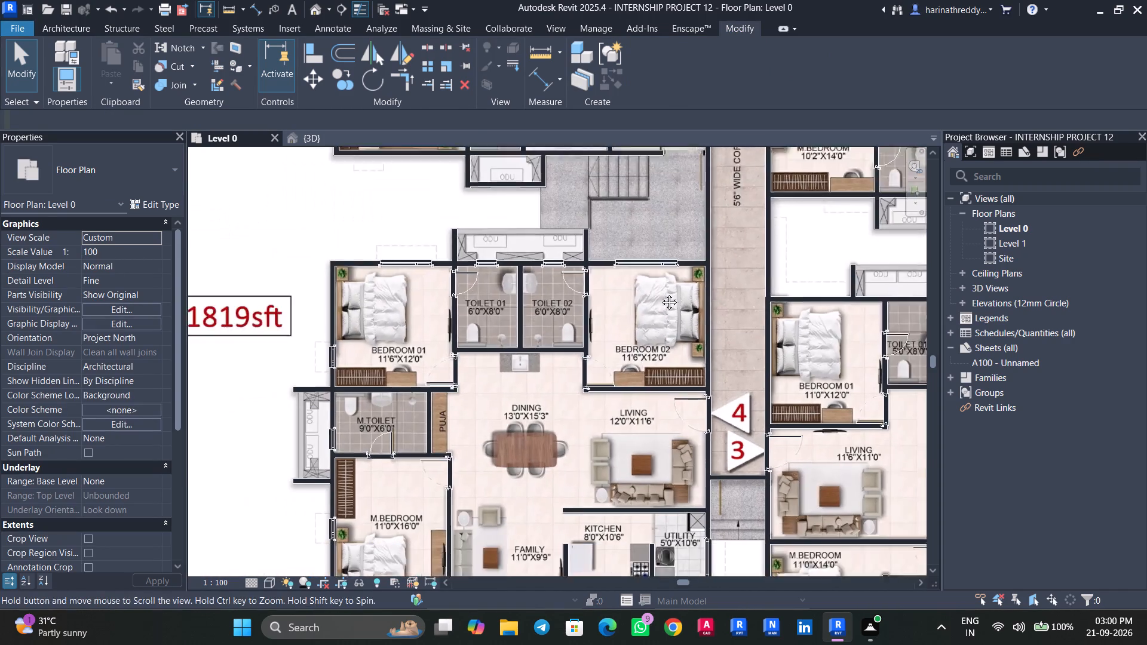
pyautogui.moveTo(660, 293); pyautogui.dragTo(658, 108, button='middle')
pyautogui.scroll(4, 619, 352)
pyautogui.scroll(-4, 614, 342)
pyautogui.scroll(1, 614, 342)
pyautogui.scroll(-1, 614, 342)
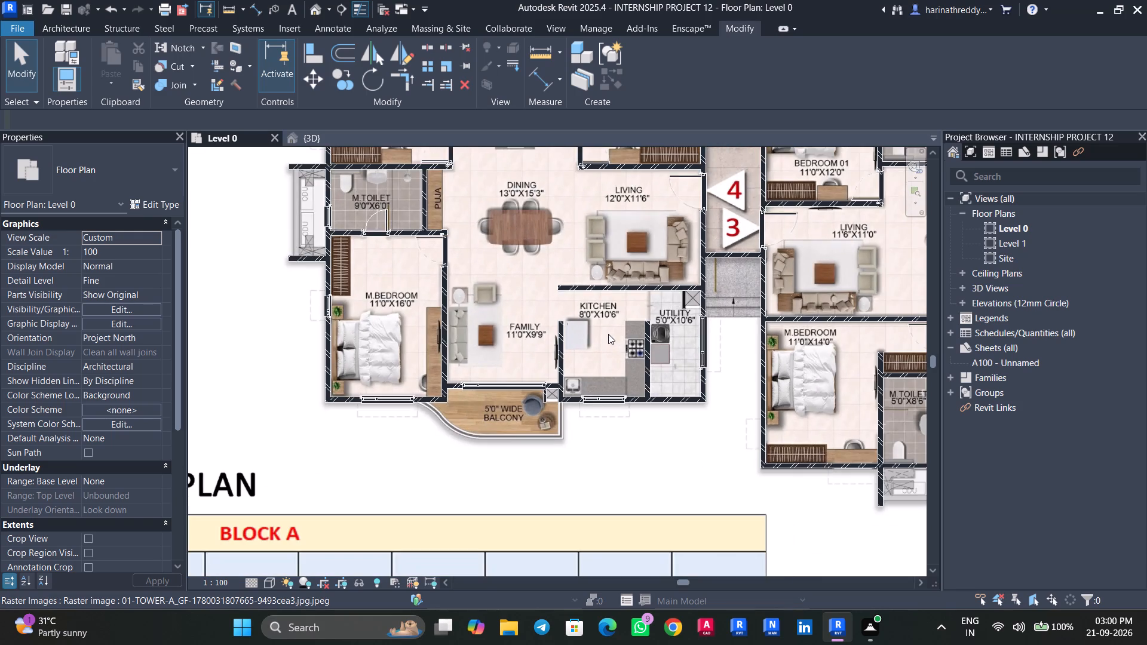
pyautogui.scroll(7, 700, 355)
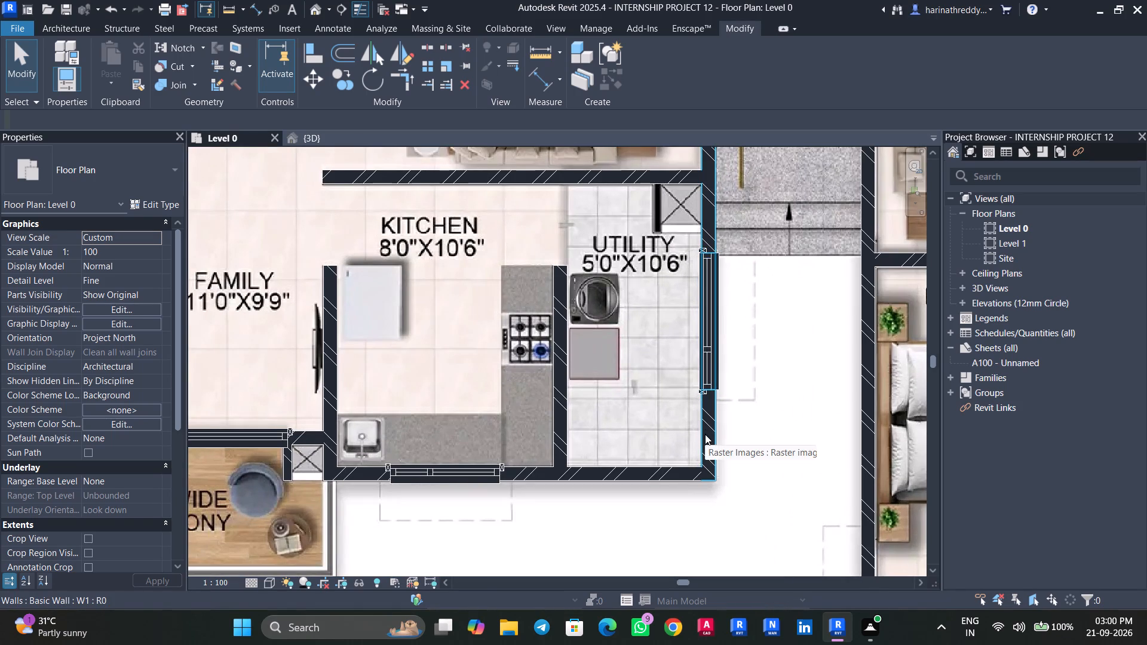
pyautogui.scroll(-2, 606, 407)
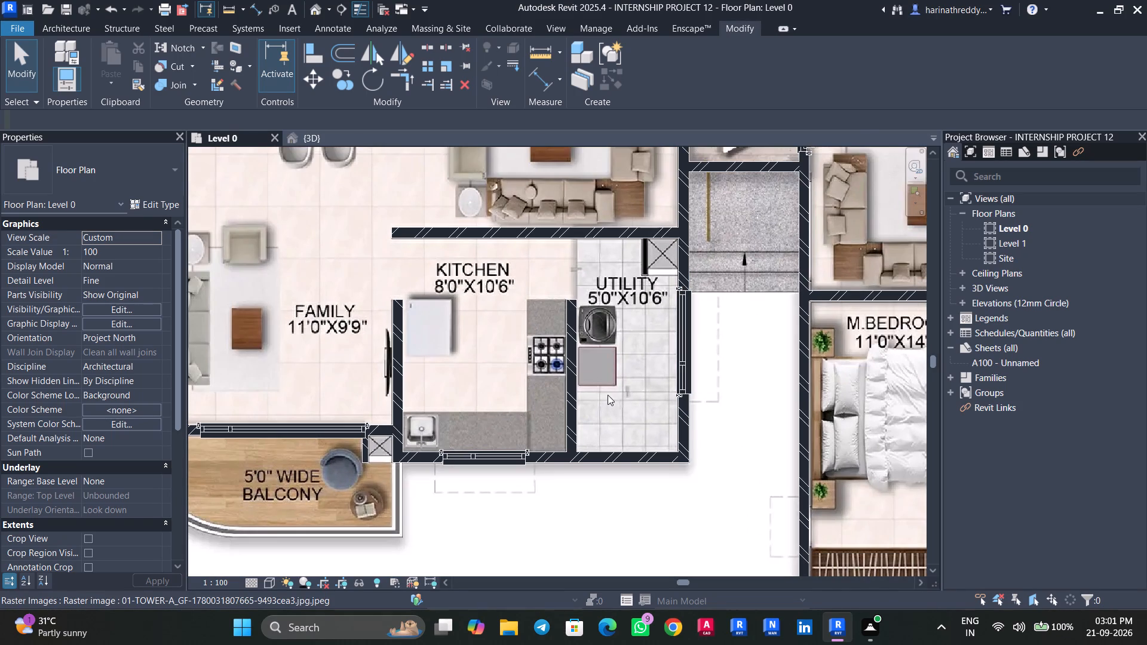
pyautogui.scroll(-6, 643, 394)
pyautogui.scroll(4, 648, 393)
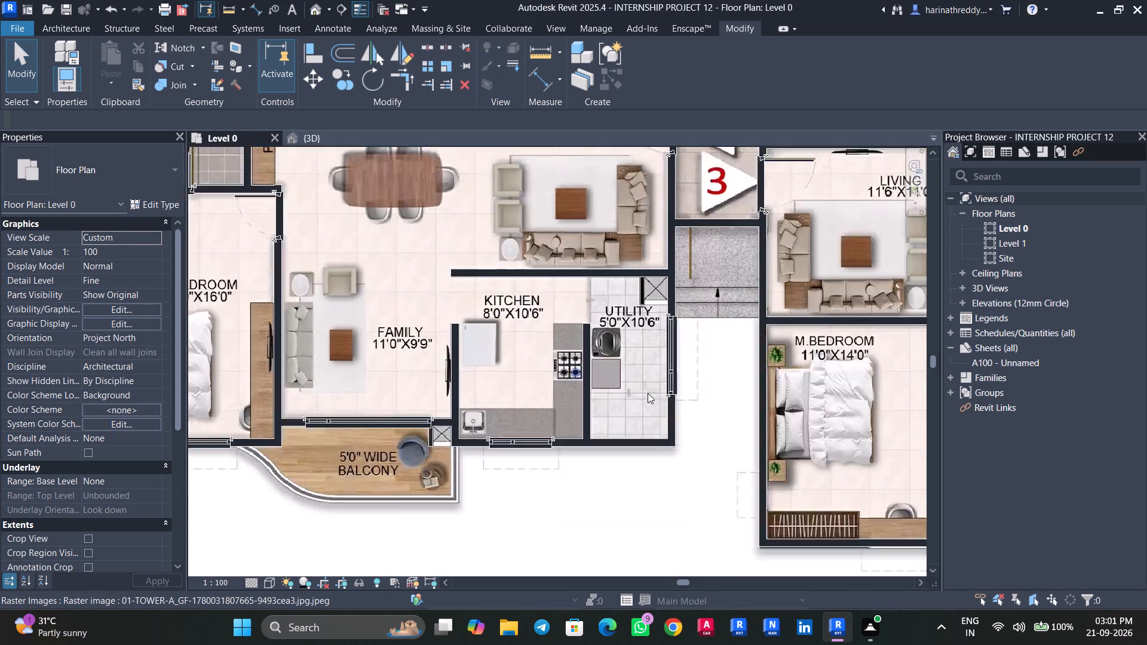
# Temporarily hide the utility's outer W1 wall to inspect the plan image beneath it, and restore it.
pyautogui.scroll(2, 648, 393)
pyautogui.click(688, 418)
pyautogui.scroll(5, 688, 418)
pyautogui.write('HH')
pyautogui.scroll(-6, 675, 425)
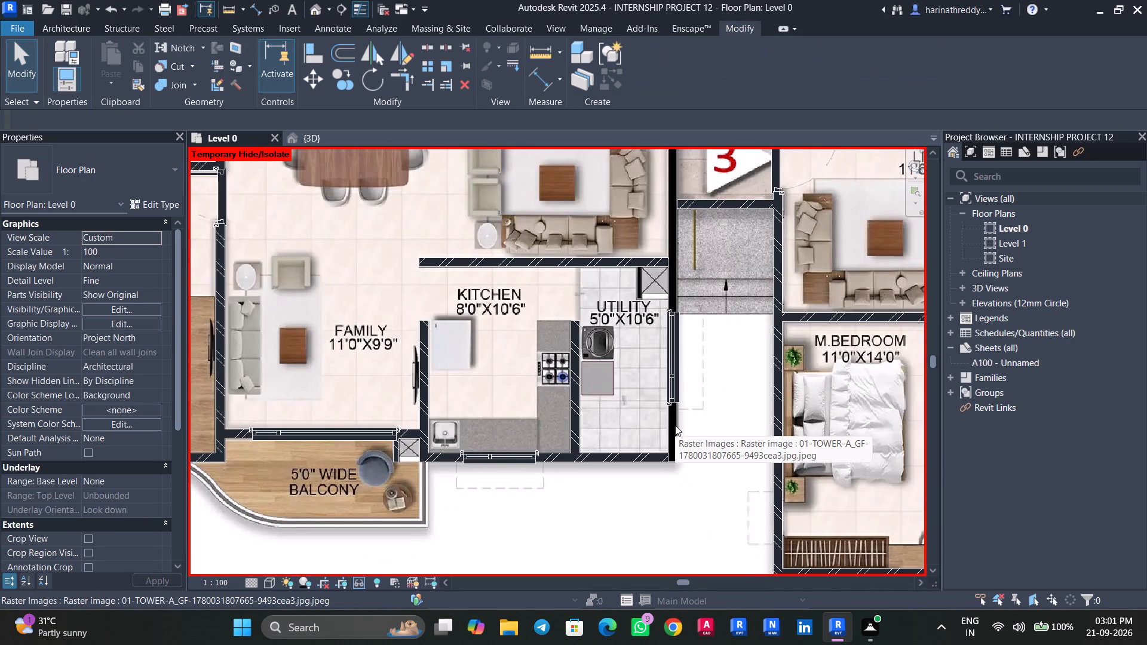
pyautogui.press('h')
pyautogui.press('r')
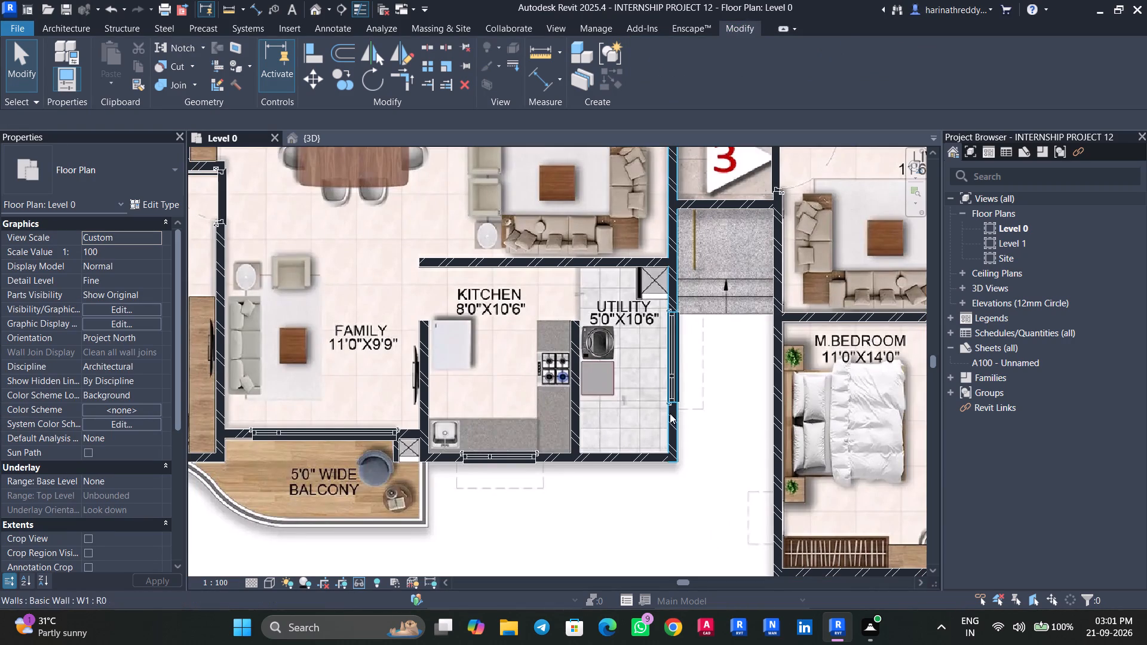
pyautogui.click(720, 438)
pyautogui.scroll(-4, 716, 434)
pyautogui.press('Escape')
pyautogui.press('Escape')
# Check the door types of flat 4's entrance door and toilet 02's door.
pyautogui.scroll(8, 652, 423)
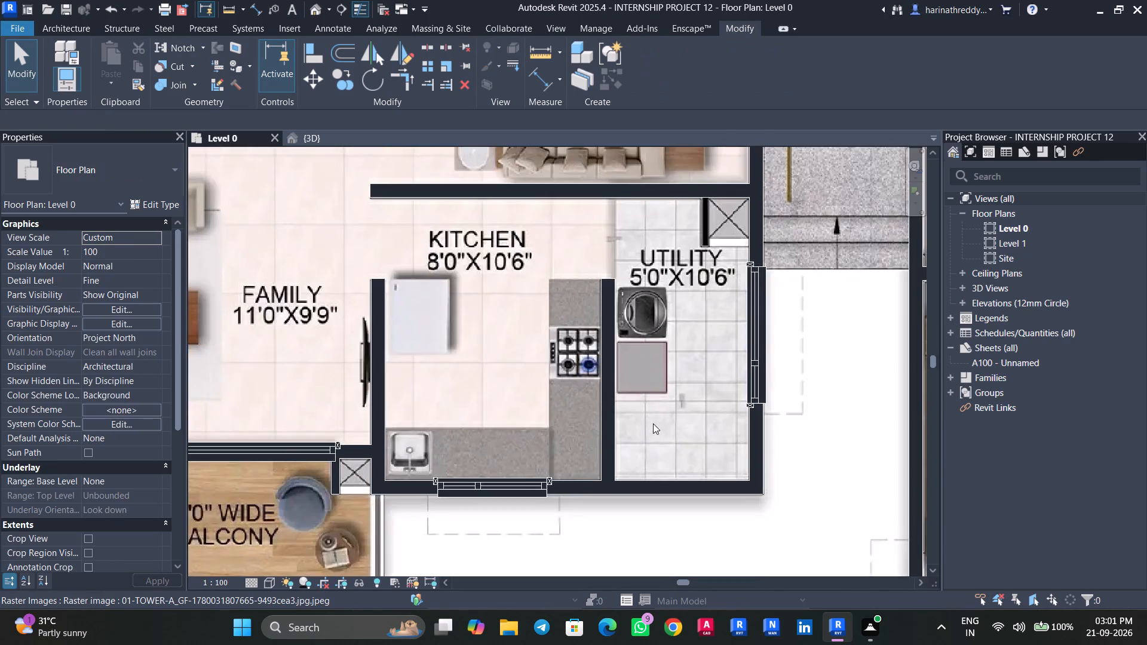
pyautogui.moveTo(653, 423); pyautogui.dragTo(602, 481, button='middle')
pyautogui.scroll(-7, 600, 471)
pyautogui.scroll(1, 599, 469)
pyautogui.scroll(-2, 599, 469)
pyautogui.scroll(6, 617, 397)
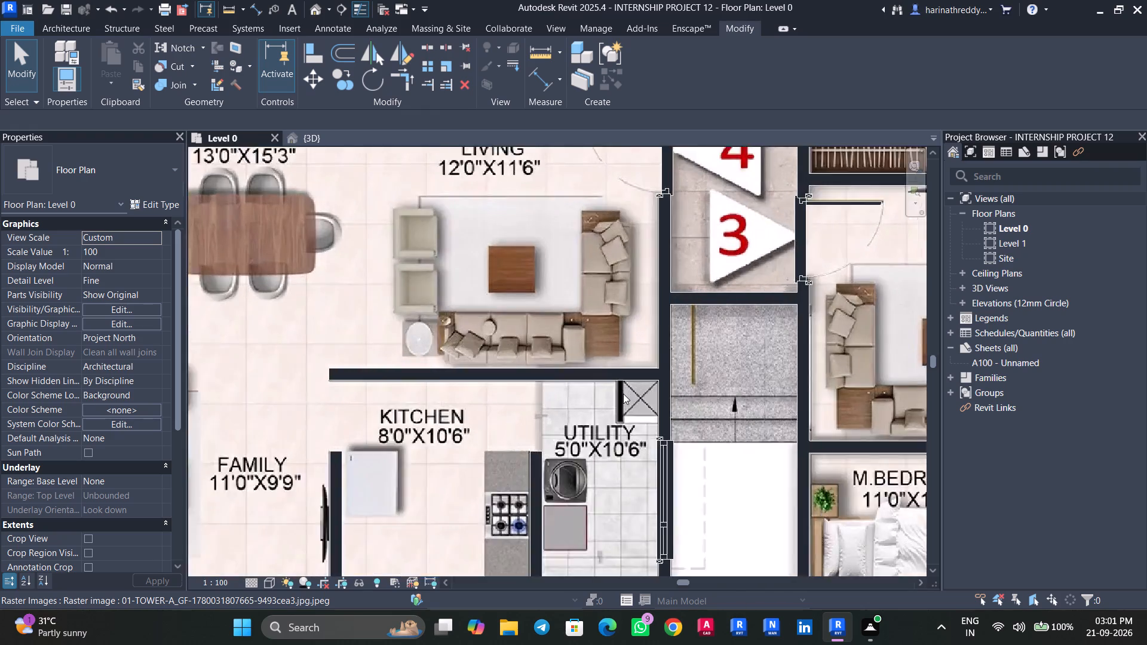
pyautogui.scroll(7, 623, 394)
pyautogui.scroll(-11, 606, 412)
pyautogui.moveTo(562, 281); pyautogui.dragTo(587, 416, button='middle')
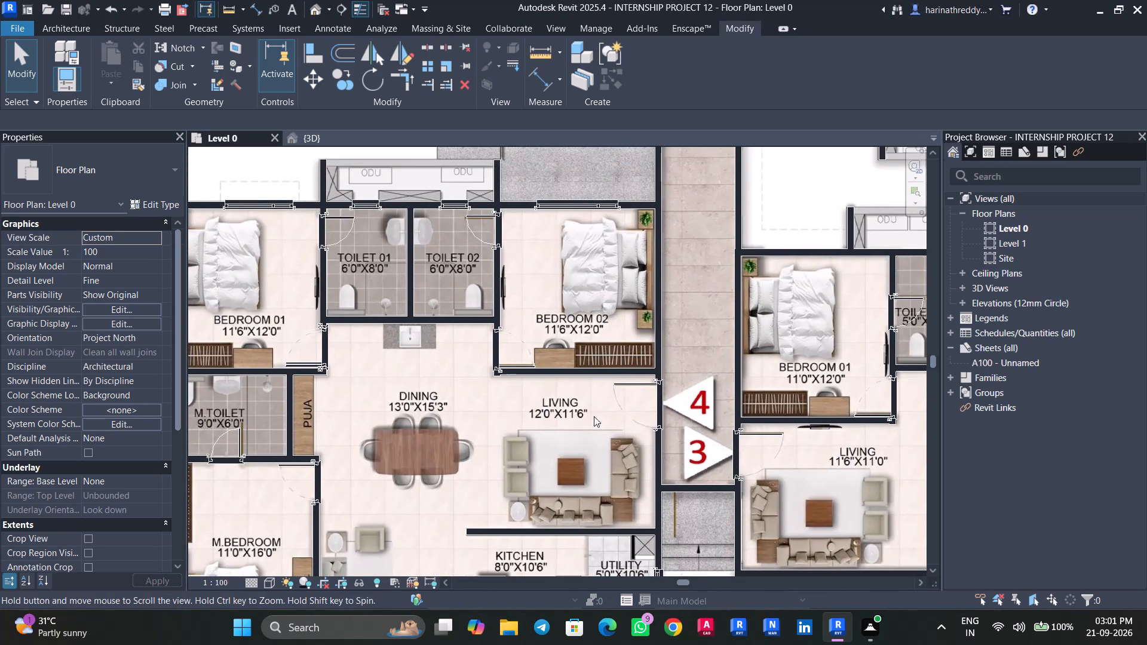
pyautogui.click(632, 401)
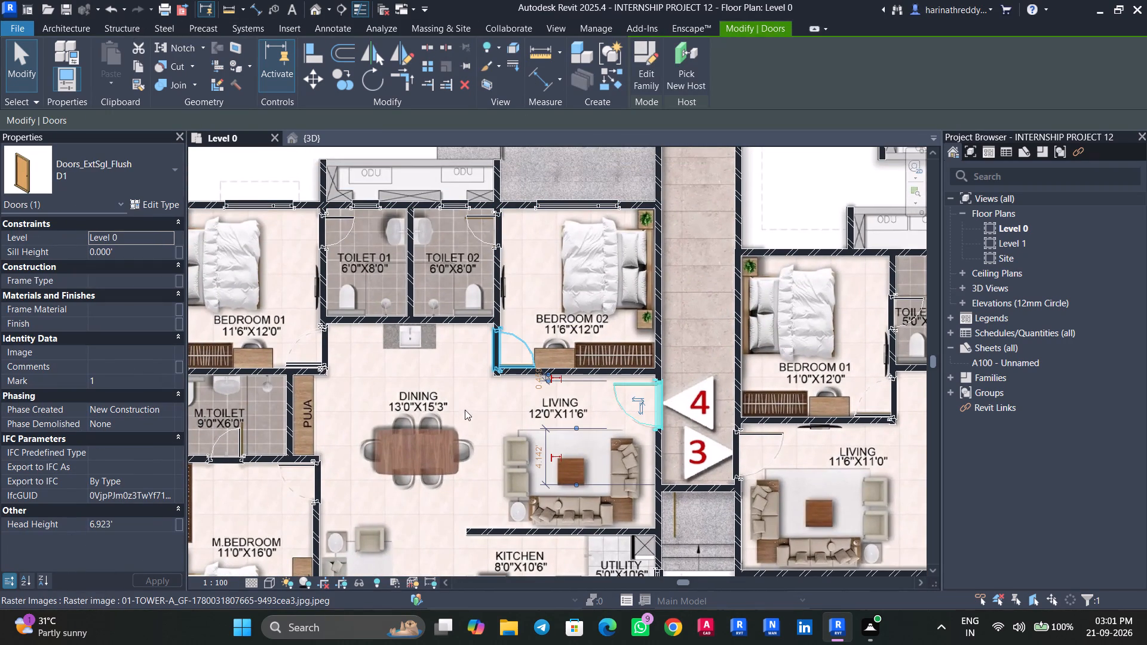
pyautogui.press('Escape')
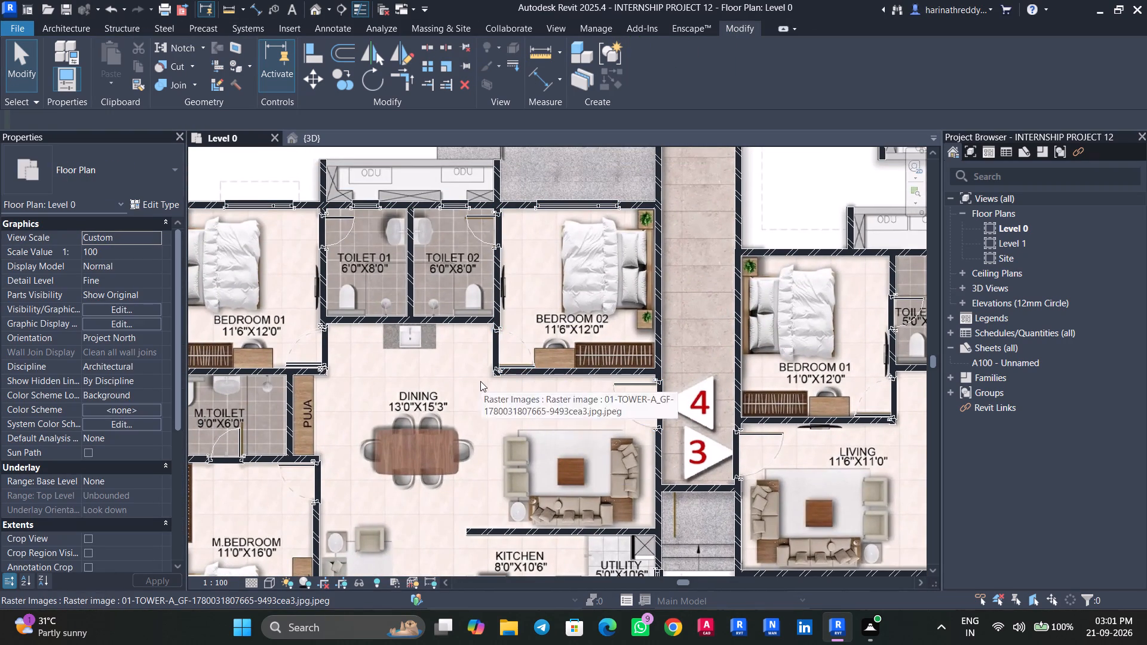
pyautogui.scroll(-4, 480, 381)
pyautogui.click(477, 297)
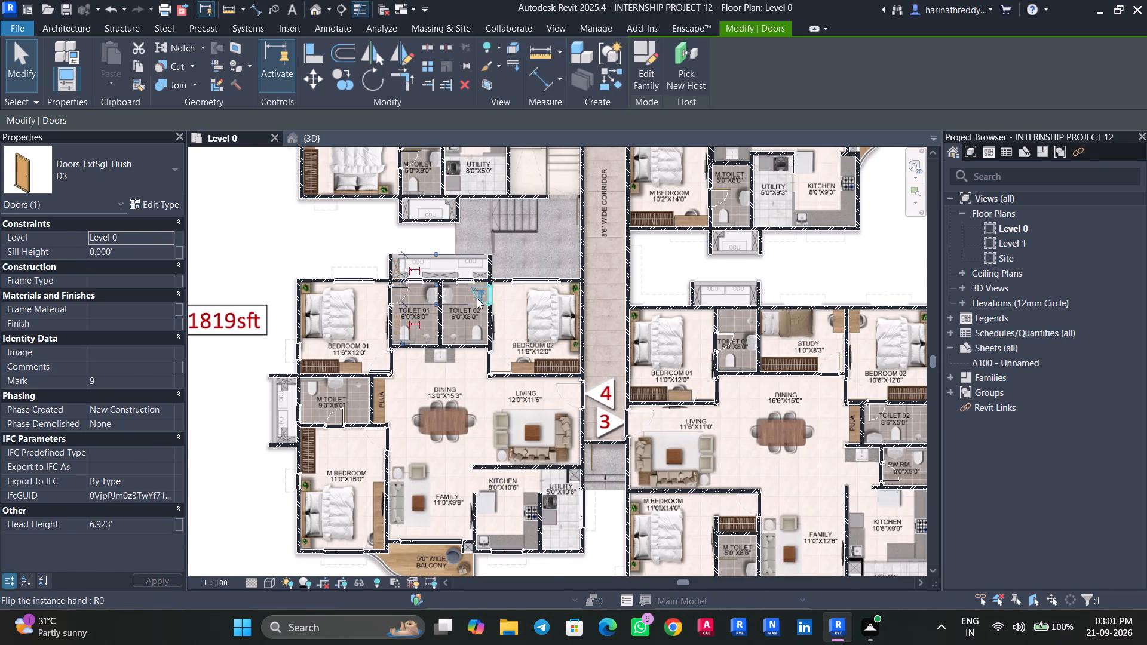
pyautogui.press('Escape')
# Examine the stair and ODU ledge area between flats 4 and 5 and the surrounding flats along the corridor.
pyautogui.scroll(-4, 484, 415)
pyautogui.scroll(9, 519, 285)
pyautogui.moveTo(495, 325); pyautogui.dragTo(504, 351, button='middle')
pyautogui.scroll(1, 504, 351)
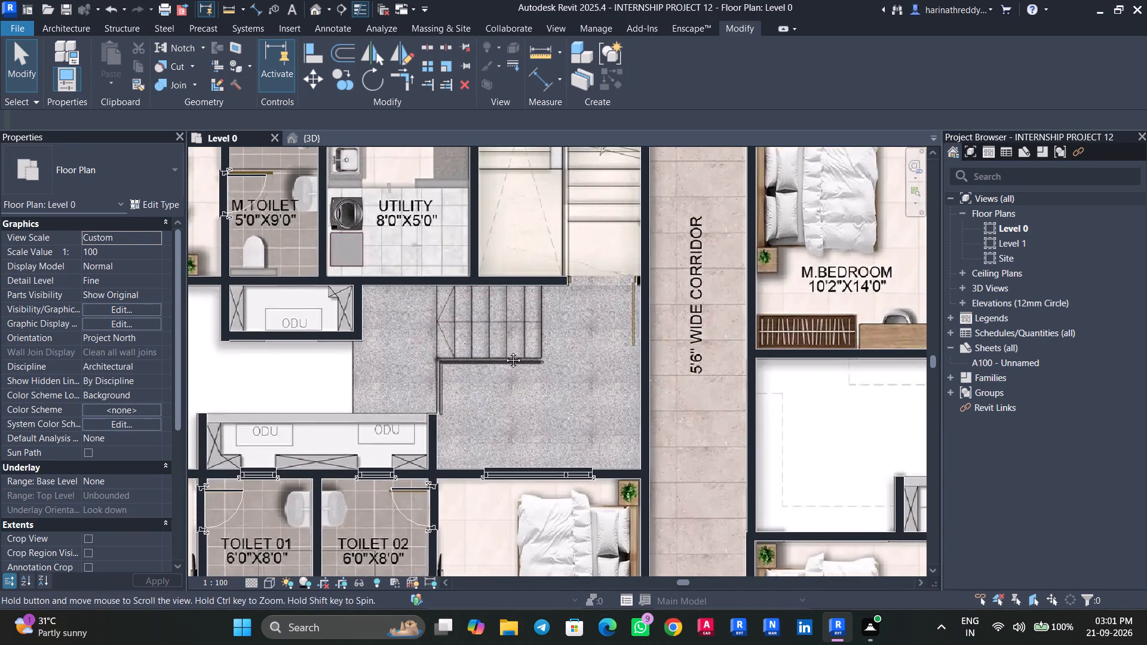
pyautogui.moveTo(504, 351); pyautogui.dragTo(505, 352, button='middle')
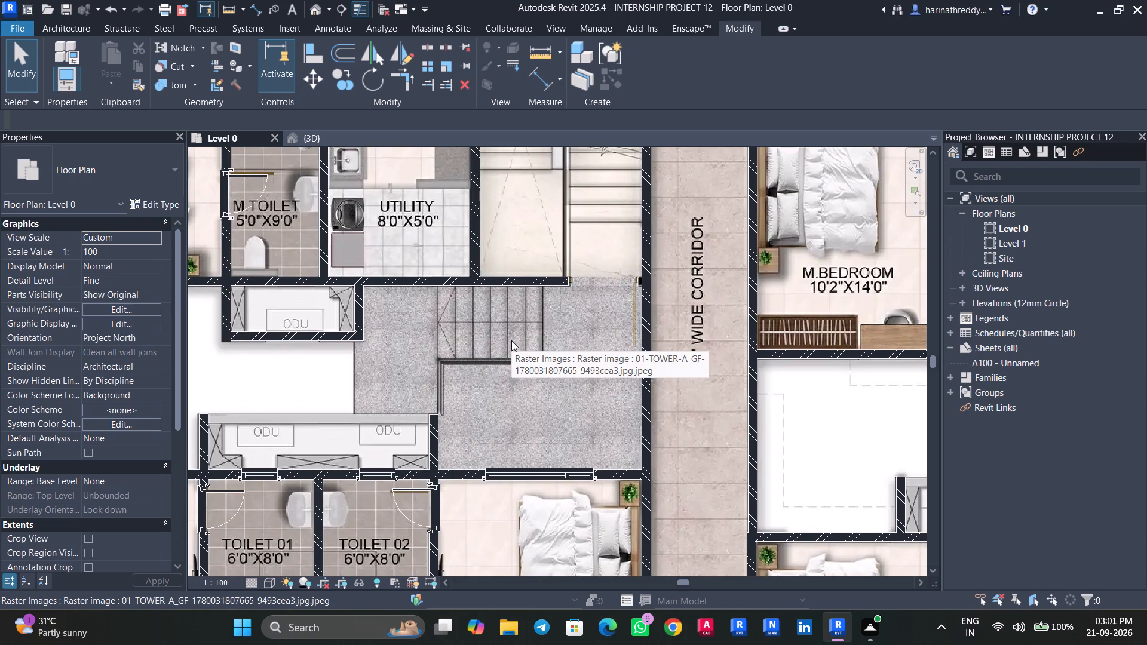
pyautogui.scroll(-1, 511, 340)
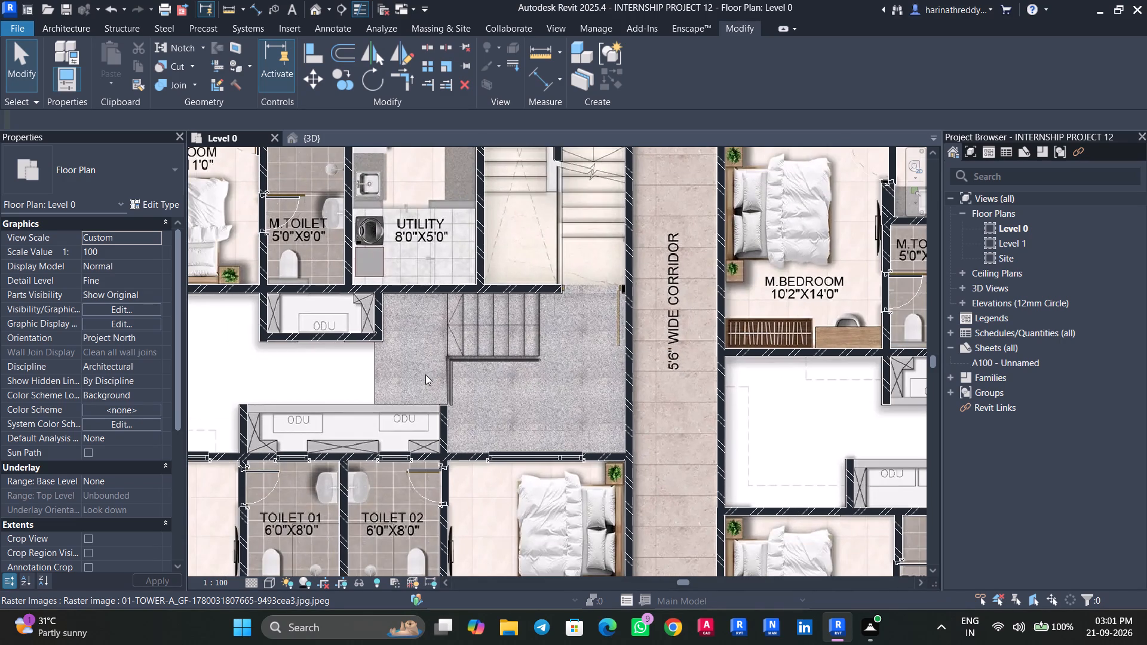
pyautogui.scroll(-7, 425, 374)
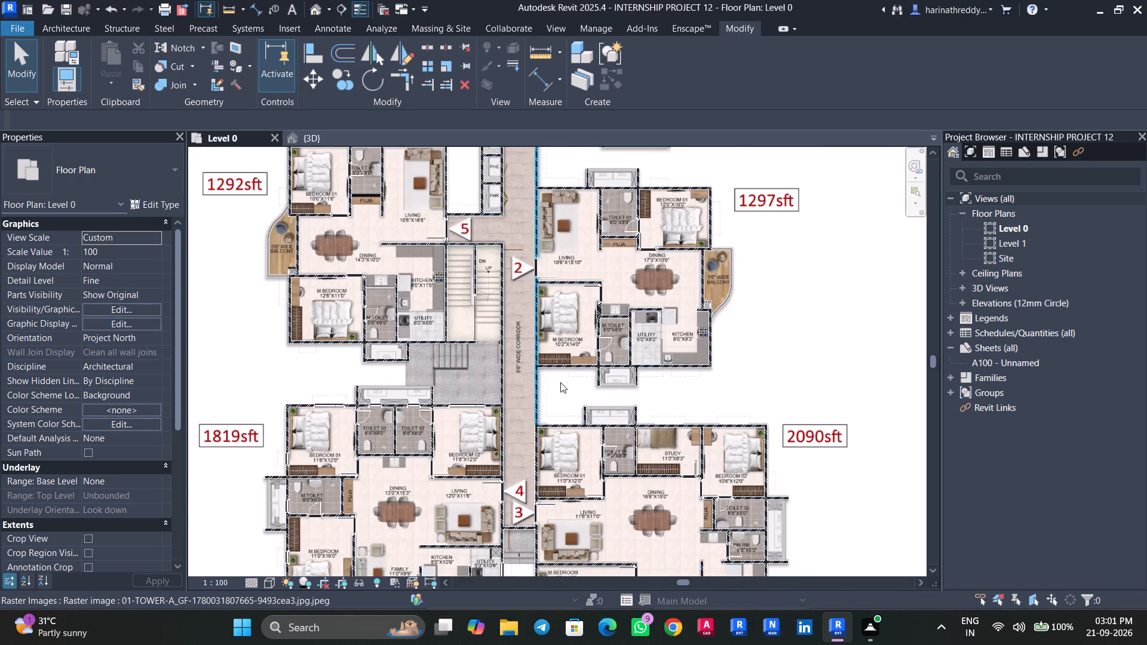
# Set the draw layer of the plan image to Foreground.
pyautogui.scroll(15, 524, 426)
pyautogui.scroll(-16, 508, 406)
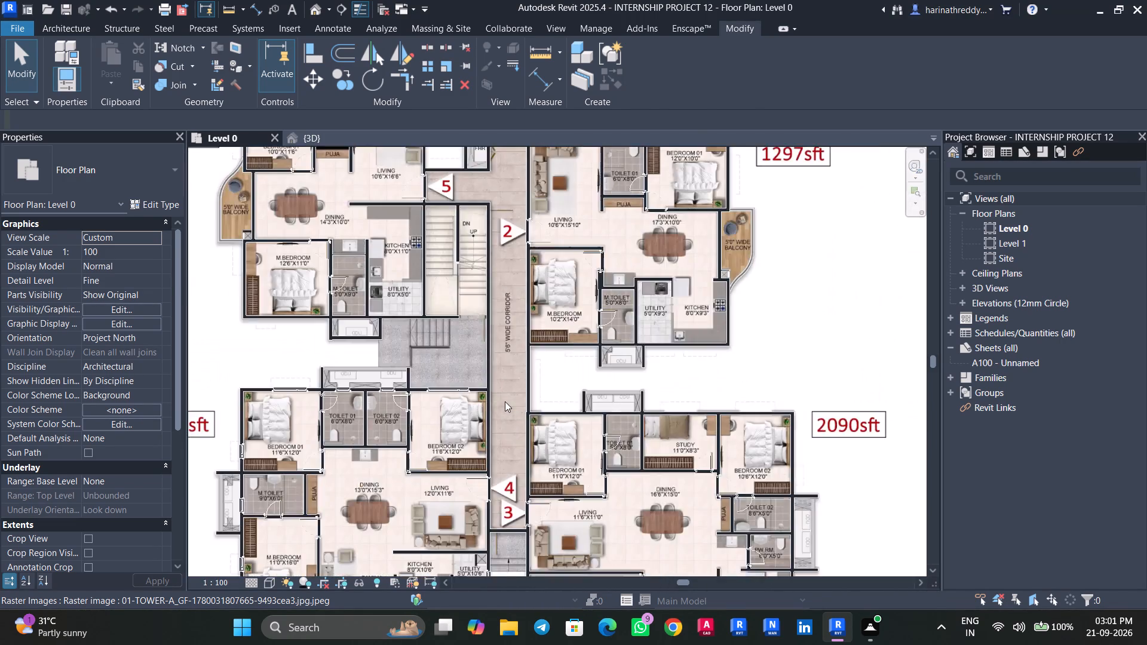
pyautogui.scroll(-5, 505, 401)
pyautogui.scroll(5, 501, 290)
pyautogui.scroll(5, 409, 347)
pyautogui.moveTo(411, 357); pyautogui.dragTo(494, 256, button='middle')
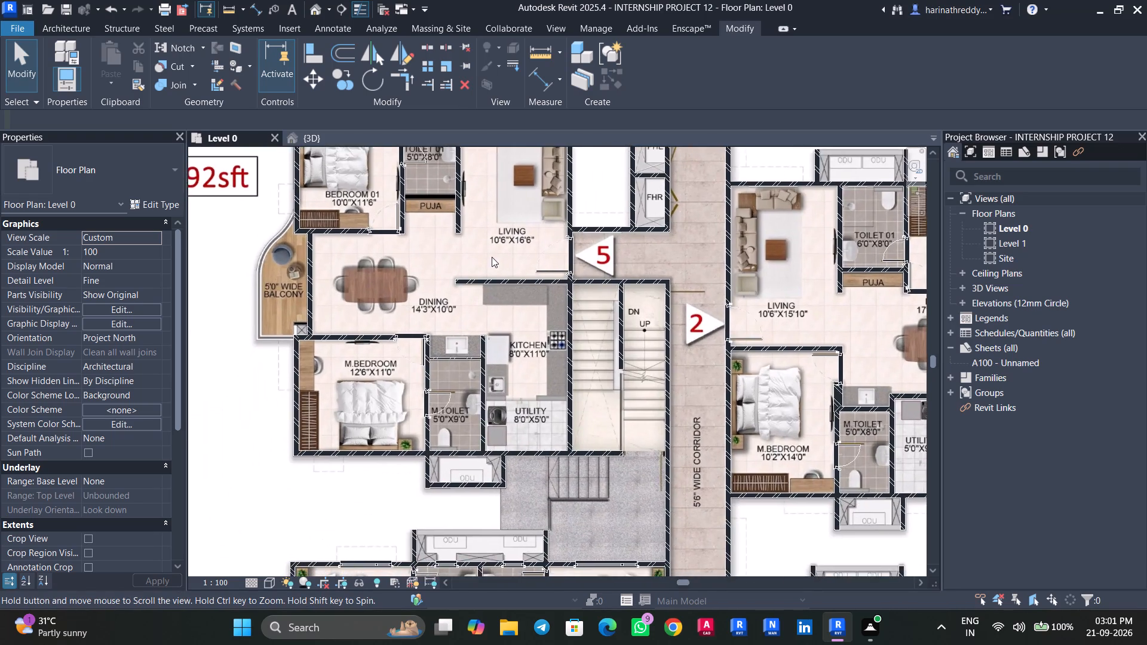
pyautogui.scroll(-6, 492, 257)
pyautogui.moveTo(664, 469); pyautogui.dragTo(603, 352, button='middle')
pyautogui.scroll(11, 590, 361)
pyautogui.moveTo(571, 381); pyautogui.dragTo(558, 274, button='middle')
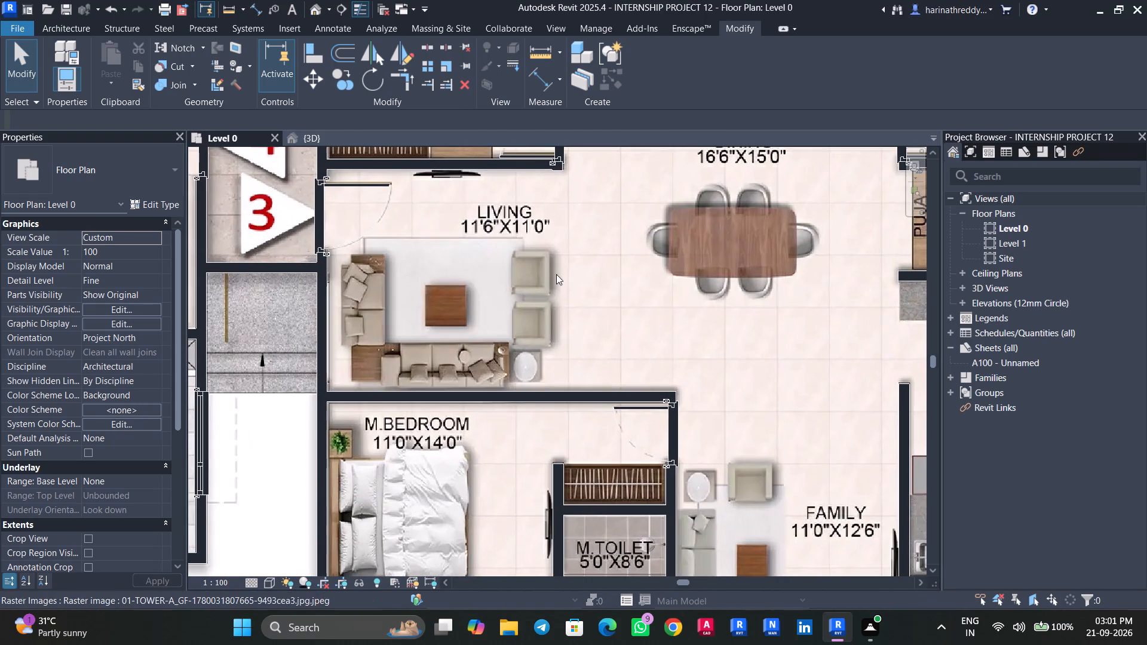
pyautogui.click(482, 456)
pyautogui.click(167, 324)
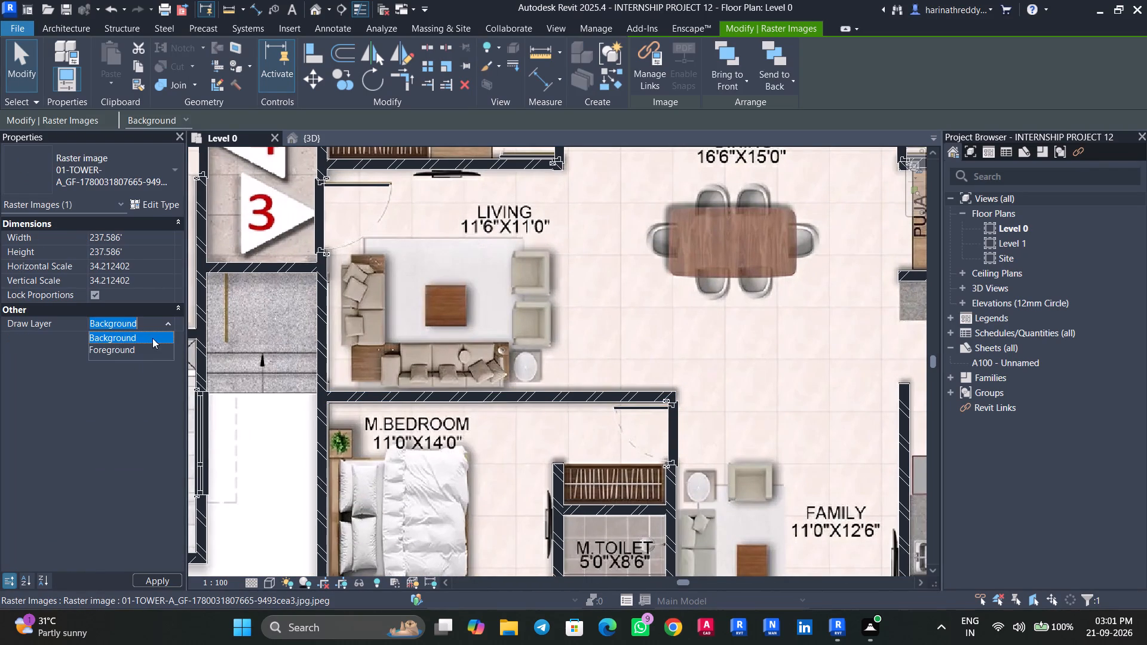
pyautogui.click(146, 348)
pyautogui.scroll(-3, 455, 462)
pyautogui.moveTo(454, 462); pyautogui.dragTo(410, 306, button='middle')
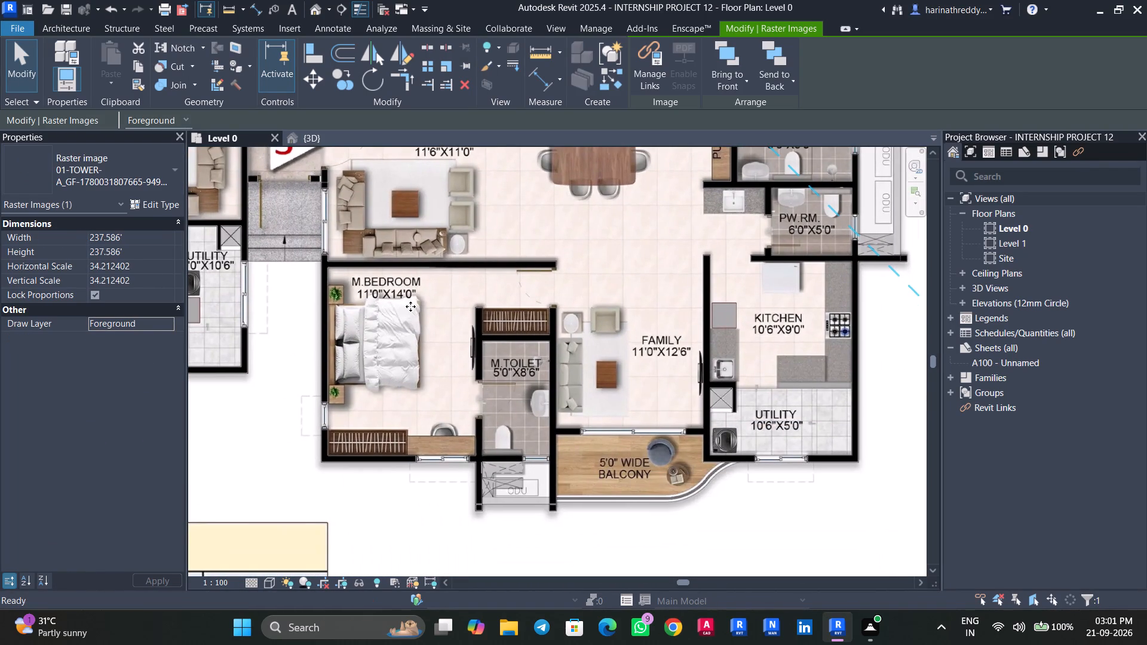
pyautogui.press('Escape')
pyautogui.press('Escape')
# Place a 4' Windows_Dbl_Variable_Casement window in the outer wall behind the desk of flat 3's master bedroom.
pyautogui.write('WN')
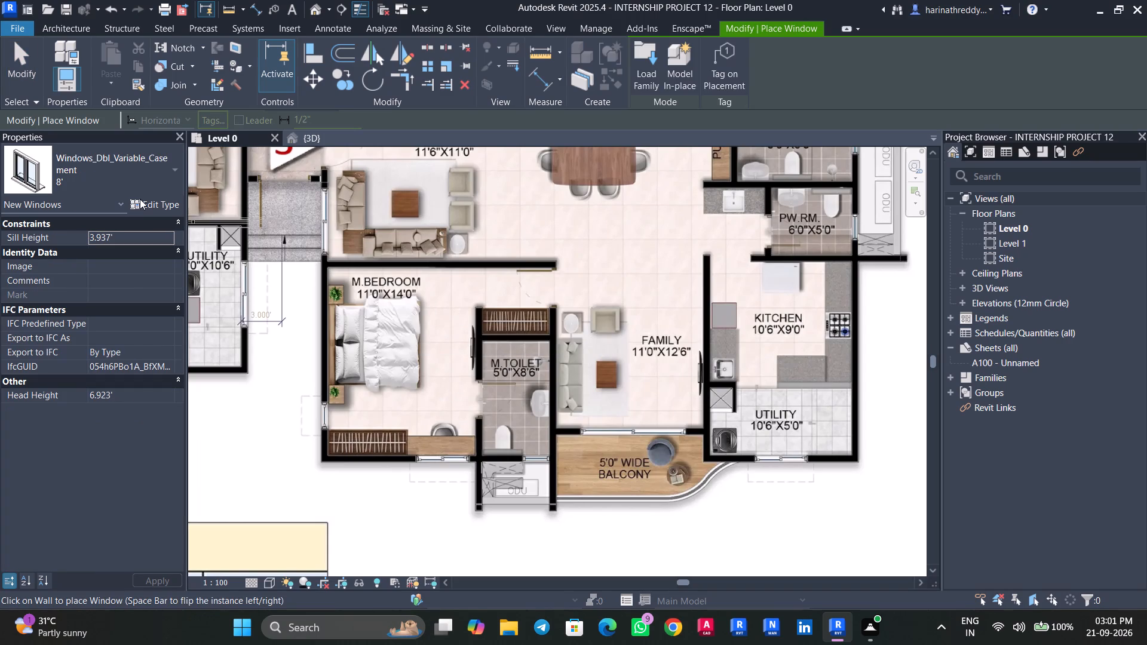
pyautogui.scroll(6, 436, 463)
pyautogui.click(51, 177)
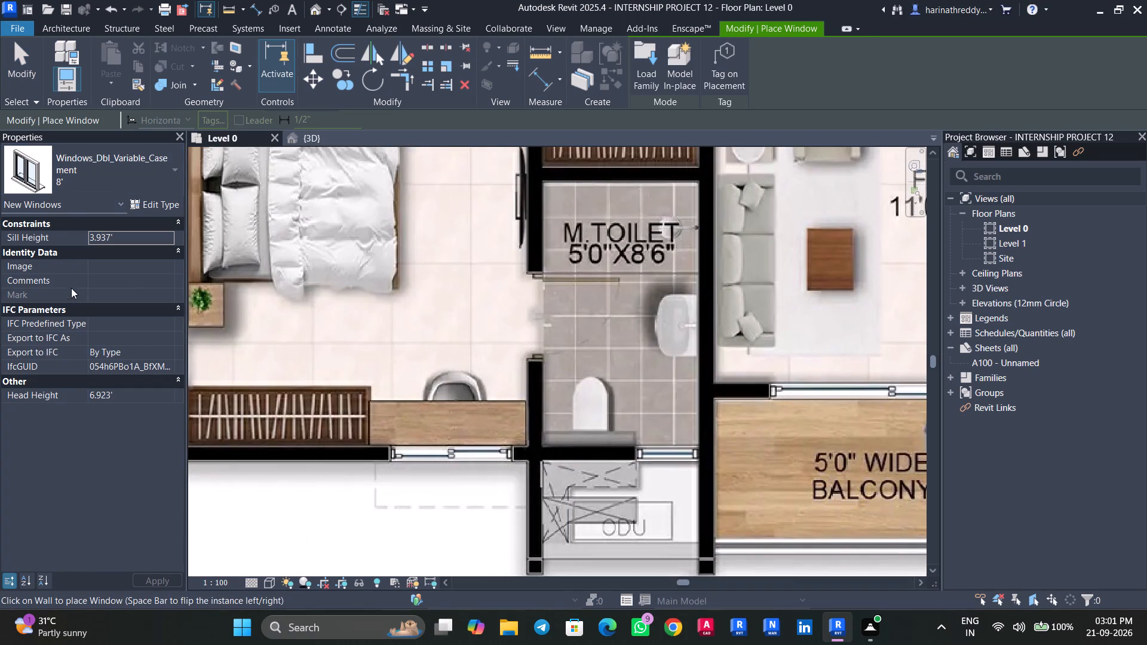
pyautogui.click(90, 185)
pyautogui.scroll(2, 61, 245)
pyautogui.click(49, 301)
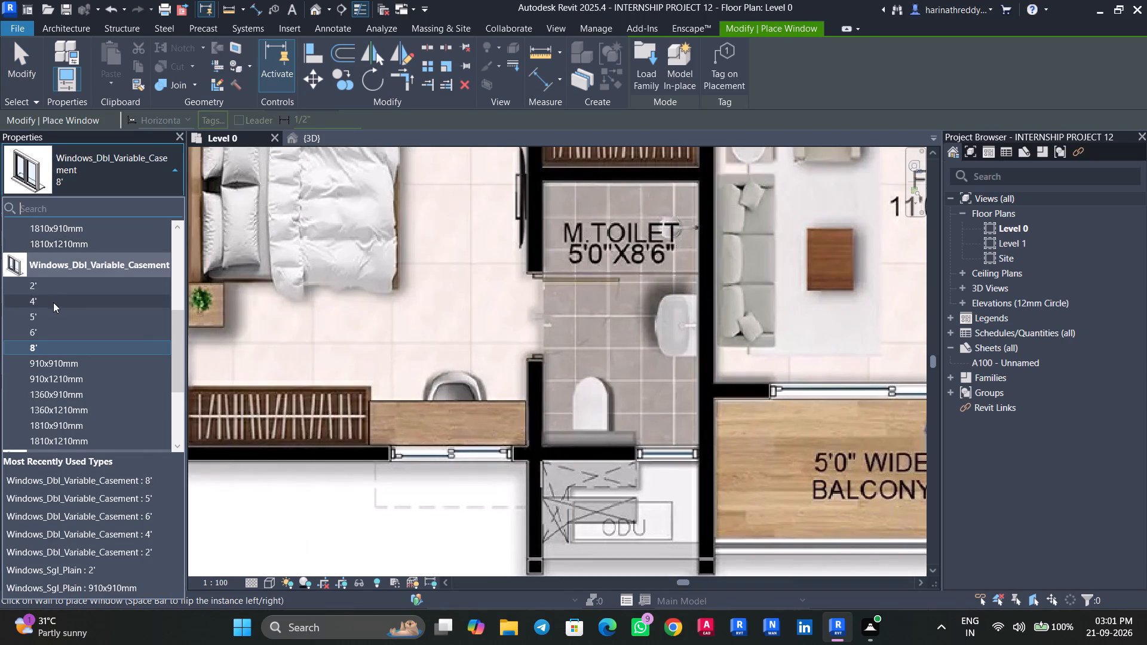
pyautogui.scroll(5, 455, 470)
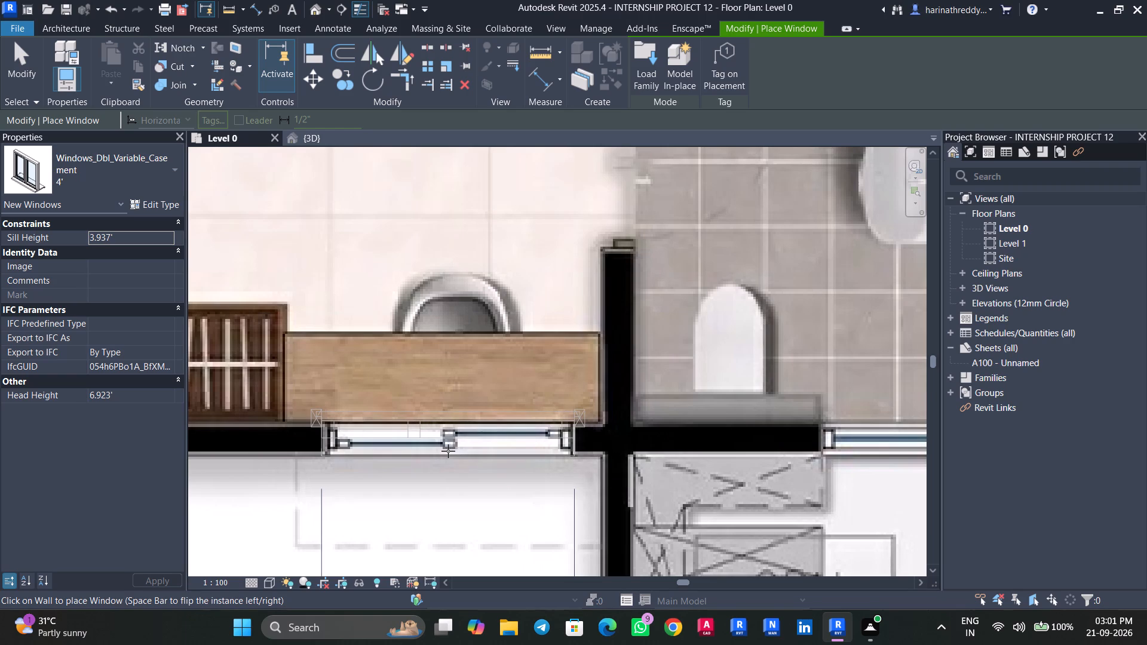
pyautogui.scroll(5, 448, 451)
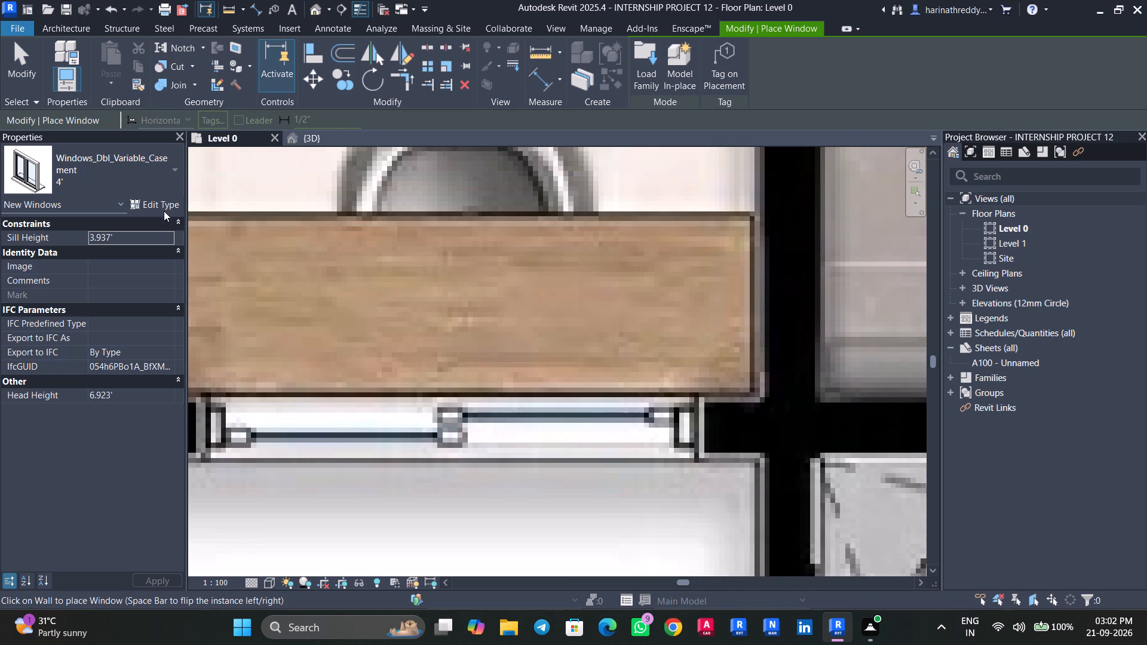
pyautogui.click(160, 177)
pyautogui.scroll(11, 106, 397)
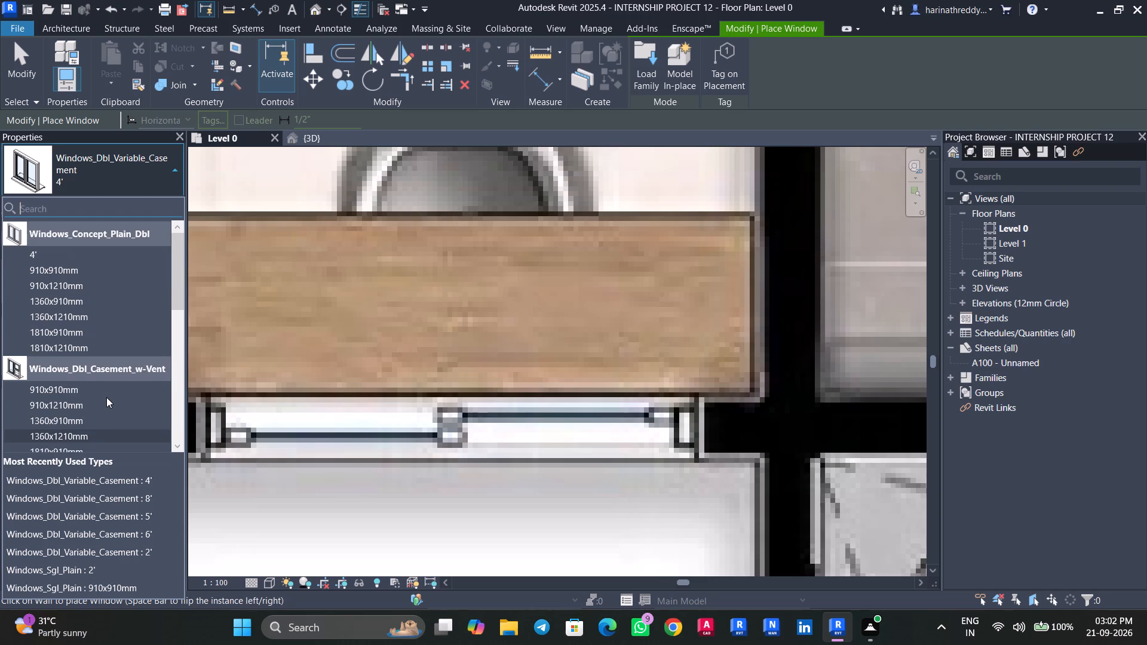
pyautogui.scroll(-12, 106, 397)
pyautogui.scroll(4, 106, 397)
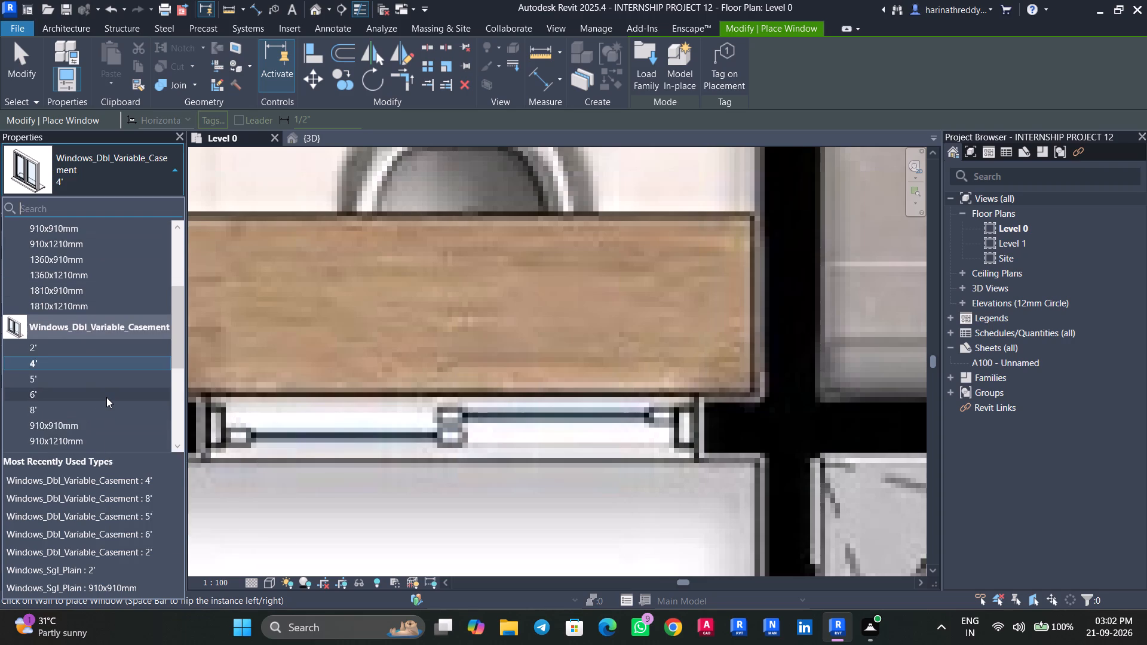
pyautogui.click(84, 365)
pyautogui.scroll(-4, 443, 444)
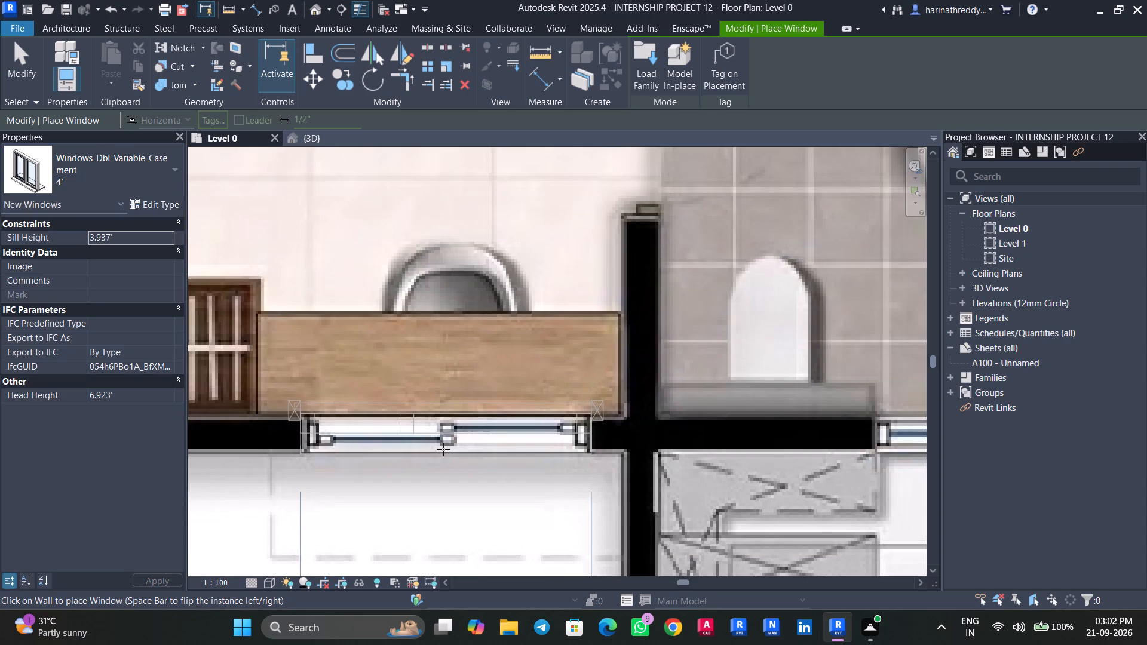
pyautogui.click(443, 449)
# Place a 2' Windows_Dbl_Variable_Casement window in flat 3's master bedroom side wall, between the bedside table and the wardrobe.
pyautogui.scroll(-4, 443, 450)
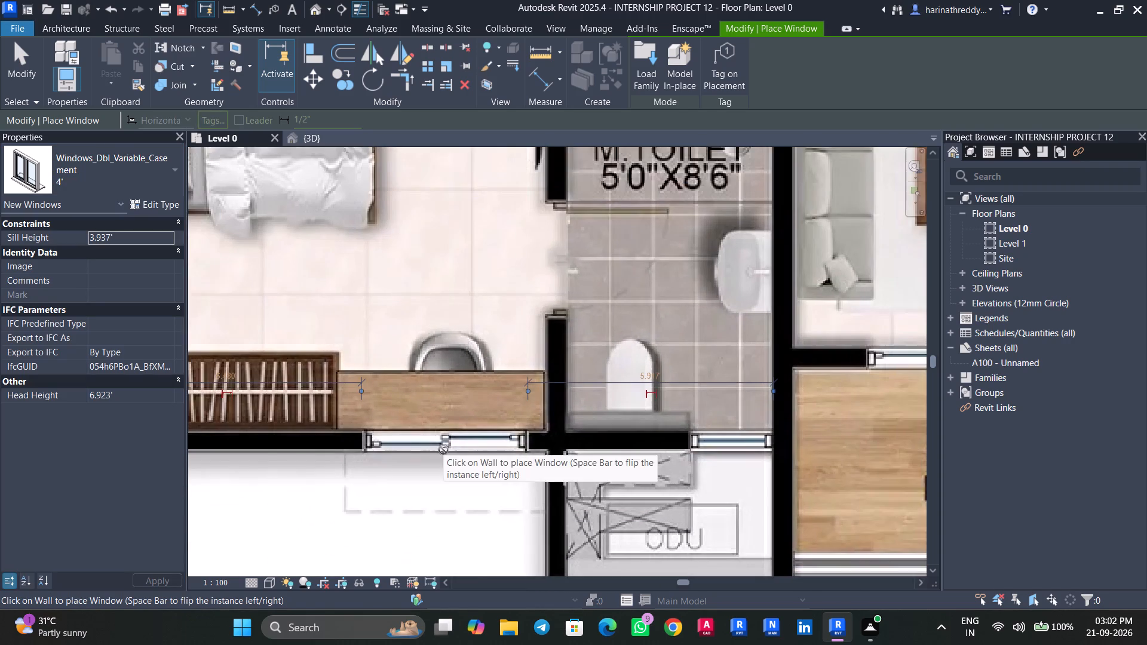
pyautogui.moveTo(445, 450); pyautogui.dragTo(470, 446, button='middle')
pyautogui.scroll(-5, 470, 446)
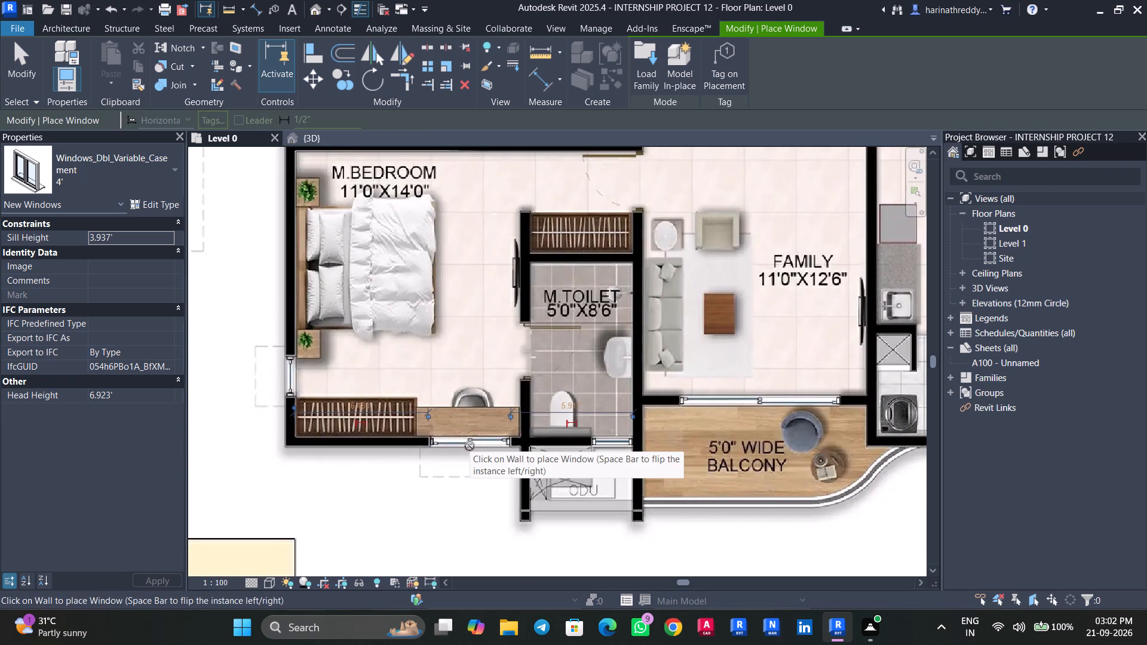
pyautogui.click(44, 189)
pyautogui.scroll(2, 48, 239)
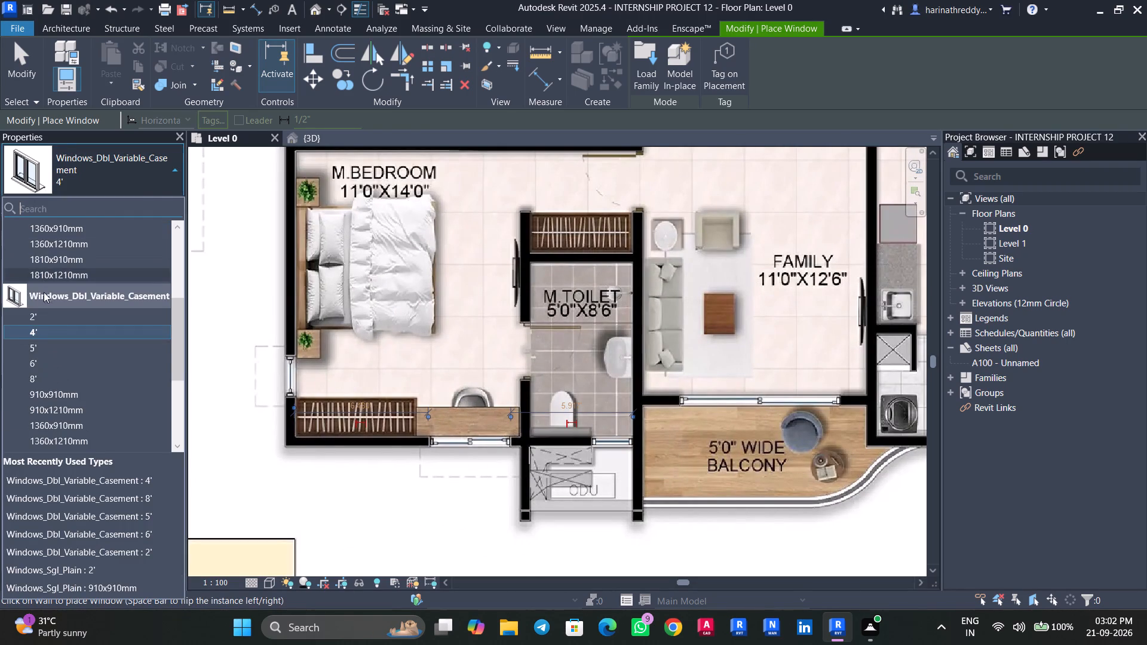
pyautogui.click(46, 320)
pyautogui.scroll(10, 287, 390)
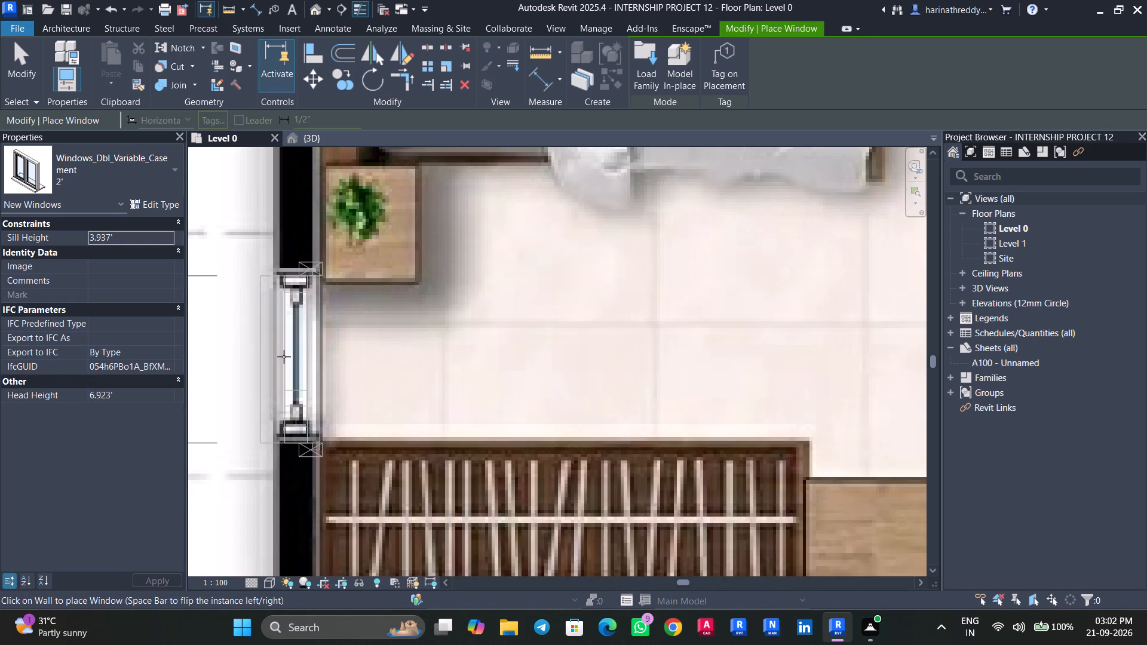
pyautogui.click(283, 351)
# Place a 5' Windows_Dbl_Variable_Casement window in flat 3's living room wall facing the corridor steps.
pyautogui.scroll(-11, 283, 351)
pyautogui.moveTo(321, 260); pyautogui.dragTo(325, 279, button='middle')
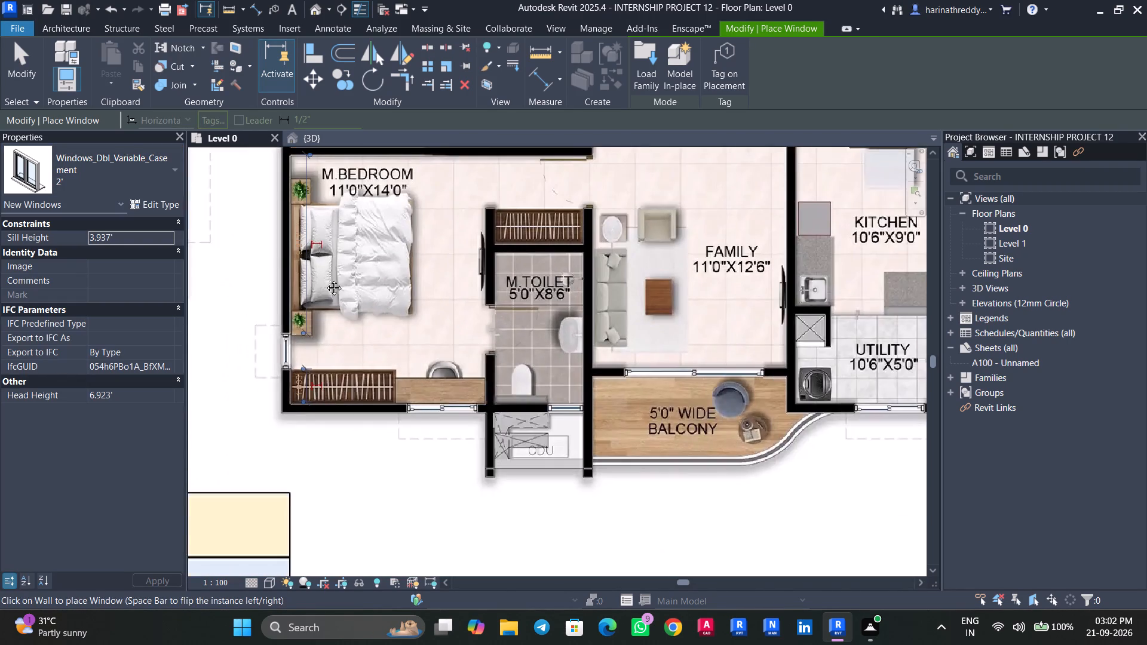
pyautogui.moveTo(325, 279); pyautogui.dragTo(342, 446, button='middle')
pyautogui.moveTo(357, 394); pyautogui.dragTo(450, 459, button='middle')
pyautogui.scroll(-4, 447, 458)
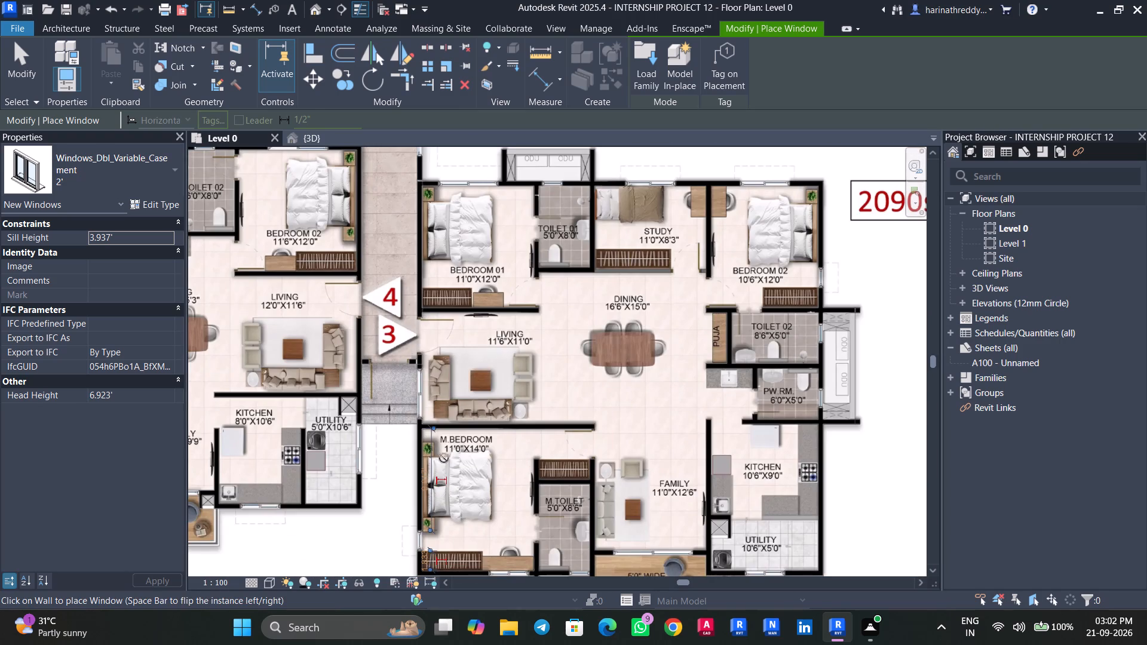
pyautogui.click(60, 161)
pyautogui.click(64, 279)
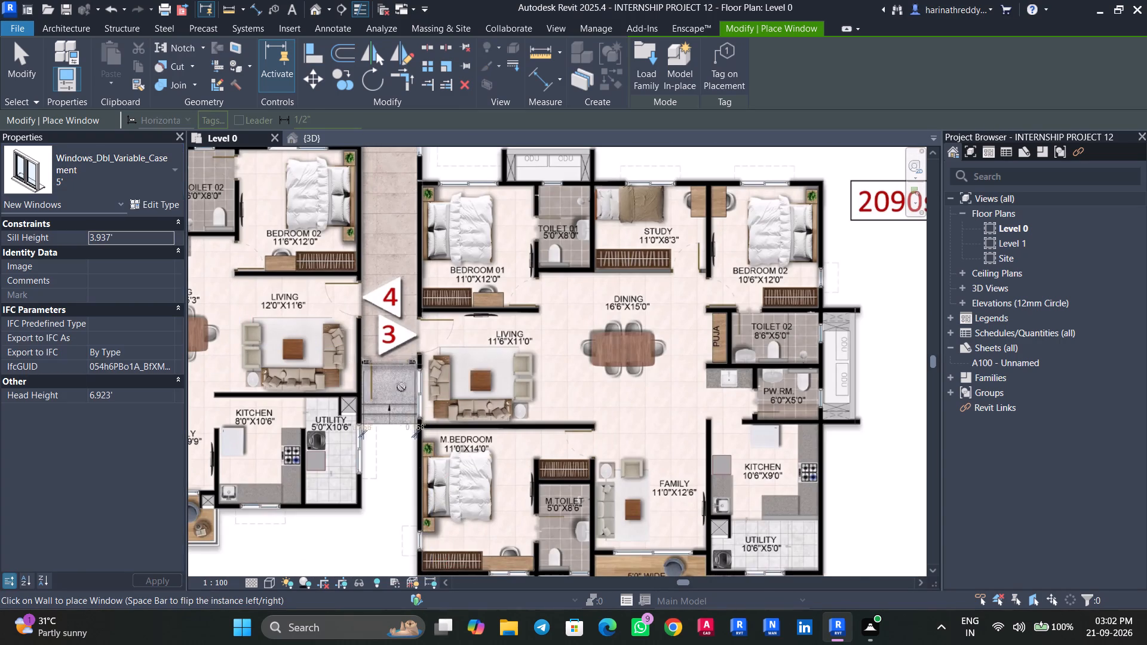
pyautogui.scroll(10, 410, 391)
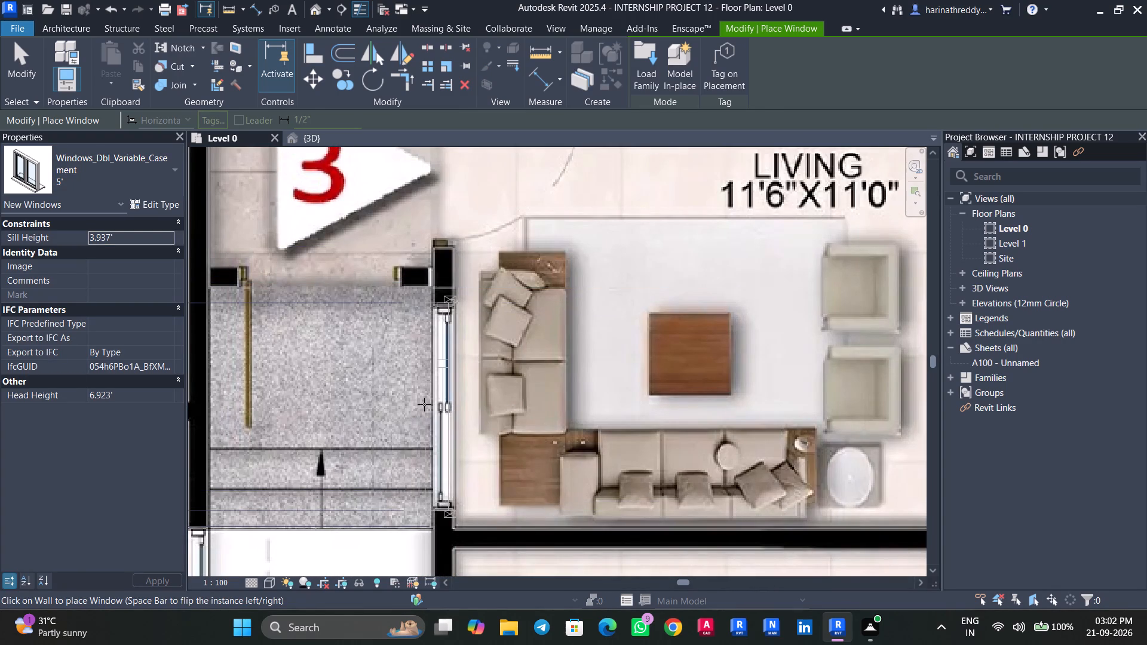
pyautogui.click(424, 401)
# Place a 6' Windows_Dbl_Variable_Casement window in the outer wall of flat 3's bedroom 01, over the plan's window.
pyautogui.scroll(-5, 424, 401)
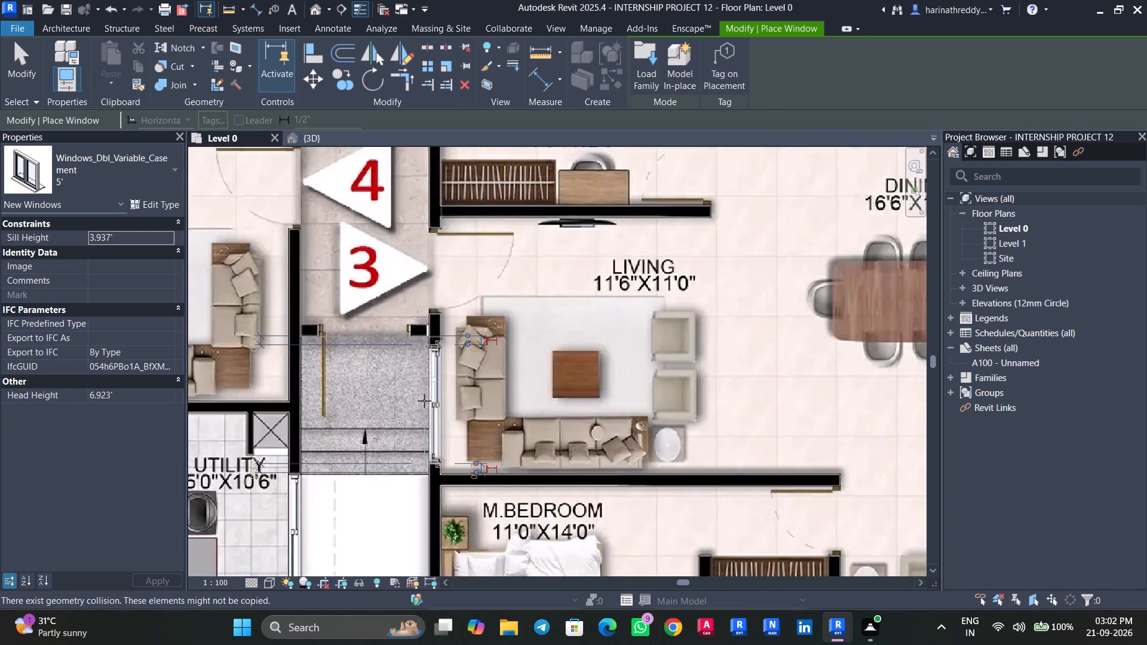
pyautogui.scroll(-7, 424, 401)
pyautogui.scroll(12, 459, 233)
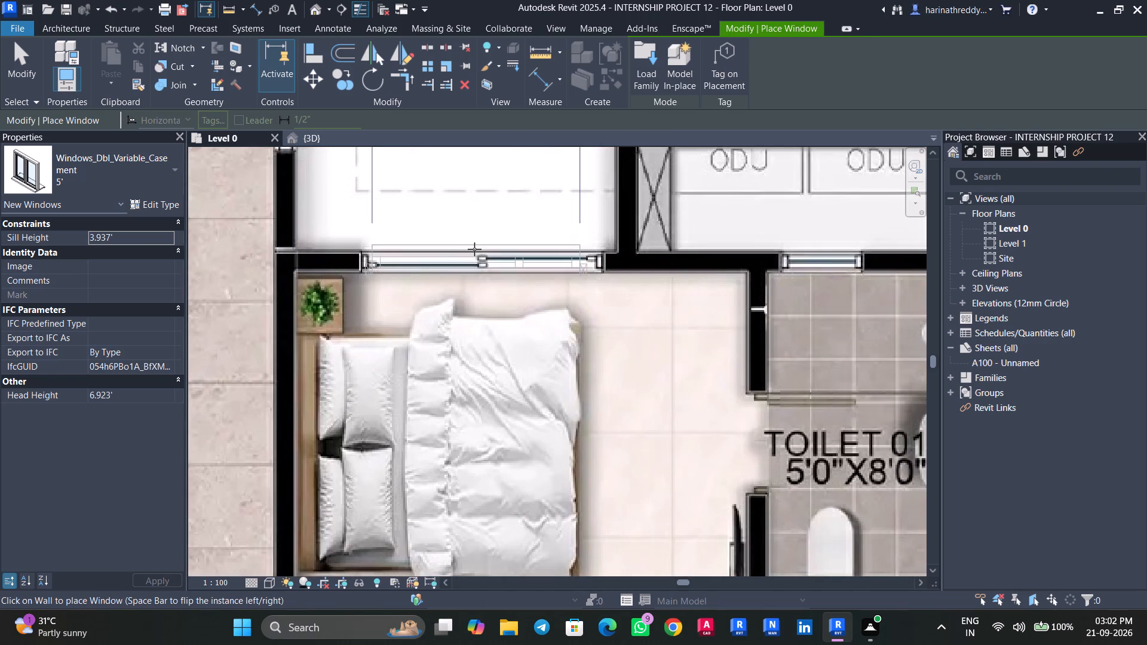
pyautogui.click(81, 154)
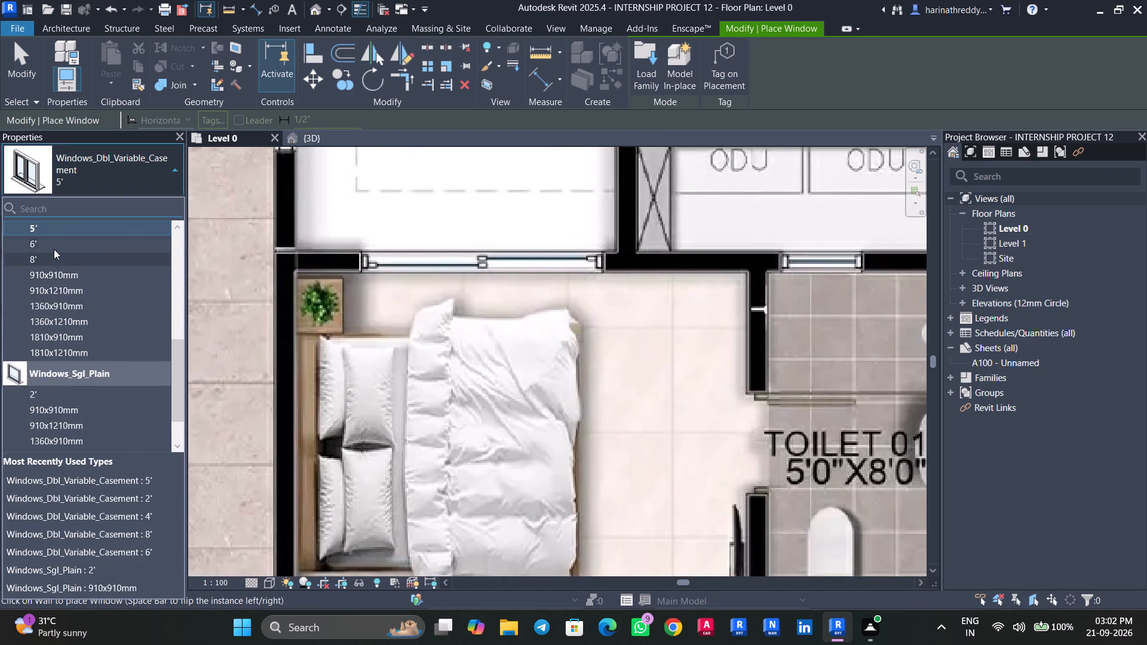
pyautogui.click(54, 247)
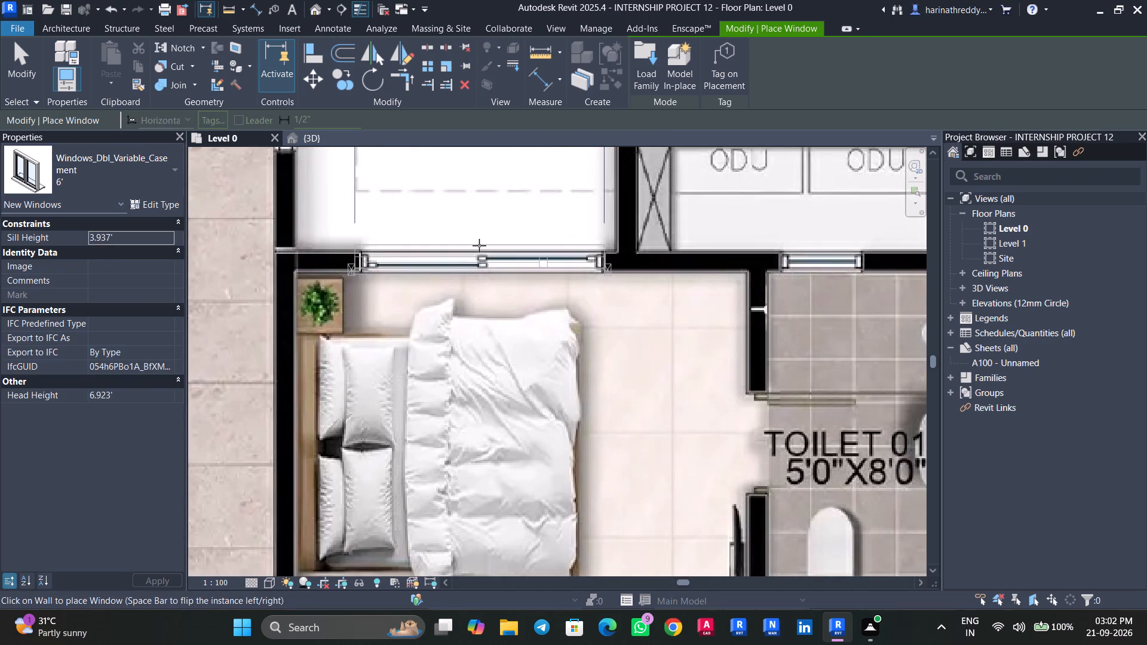
pyautogui.click(479, 245)
# Place 5' Windows_Dbl_Variable_Casement windows in the outer walls of flat 3's study and bedroom 02, over the plan's windows.
pyautogui.scroll(-9, 479, 245)
pyautogui.moveTo(510, 322); pyautogui.dragTo(329, 337, button='middle')
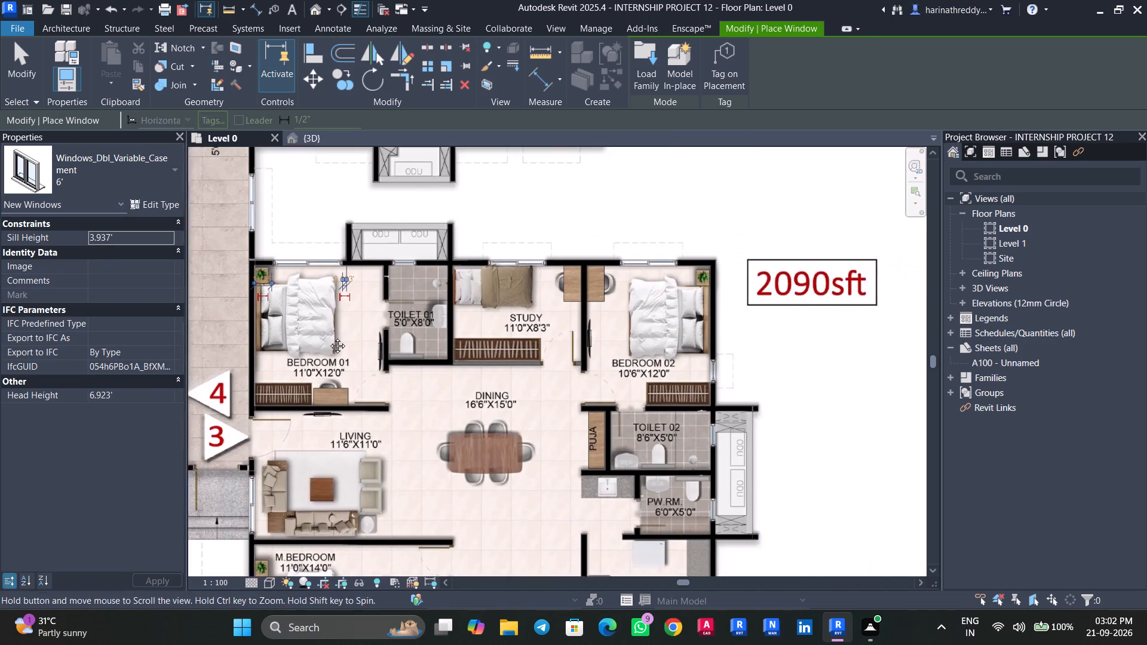
pyautogui.moveTo(329, 337); pyautogui.dragTo(328, 337, button='middle')
pyautogui.click(111, 152)
pyautogui.scroll(3, 61, 254)
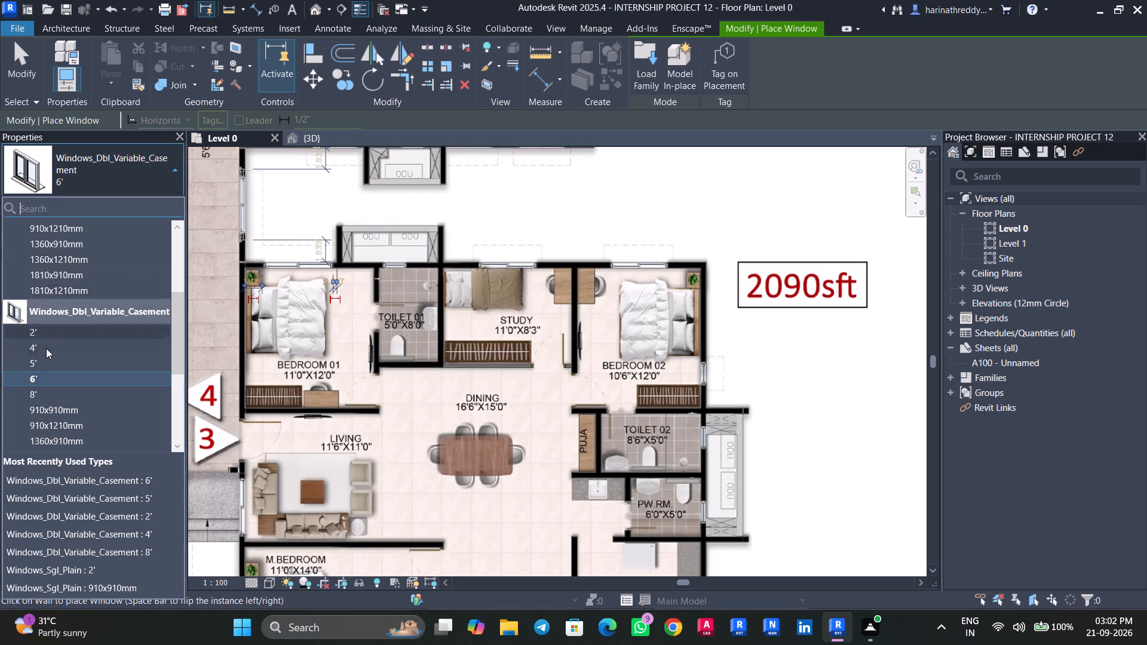
pyautogui.click(51, 360)
pyautogui.scroll(9, 506, 276)
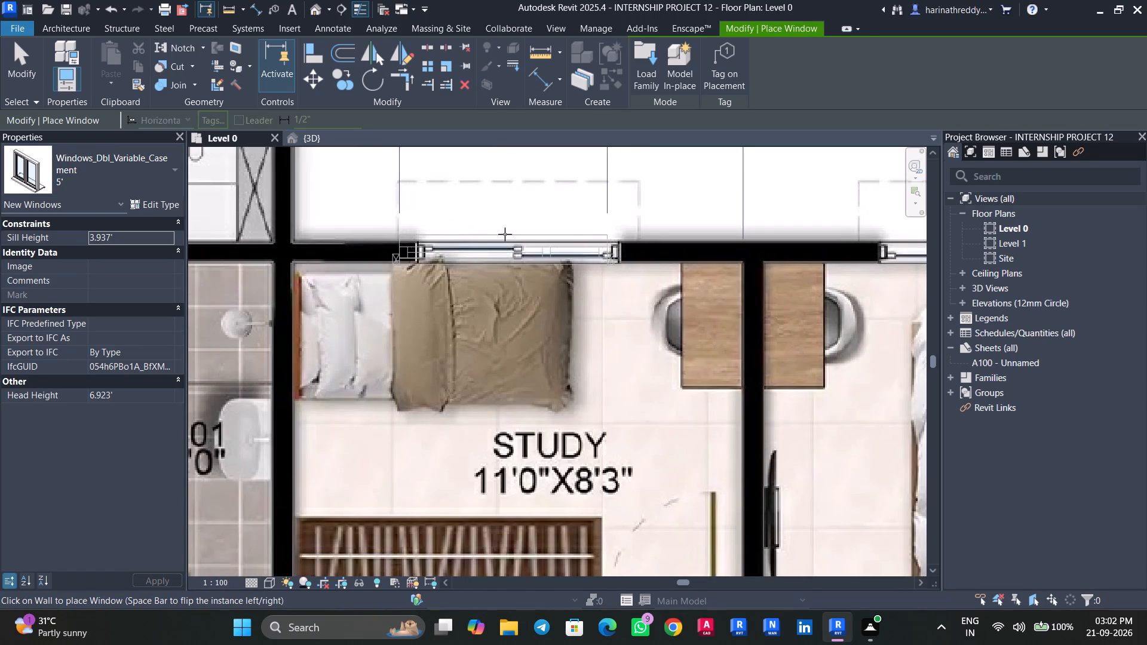
pyautogui.click(517, 234)
pyautogui.moveTo(572, 299); pyautogui.dragTo(344, 325, button='middle')
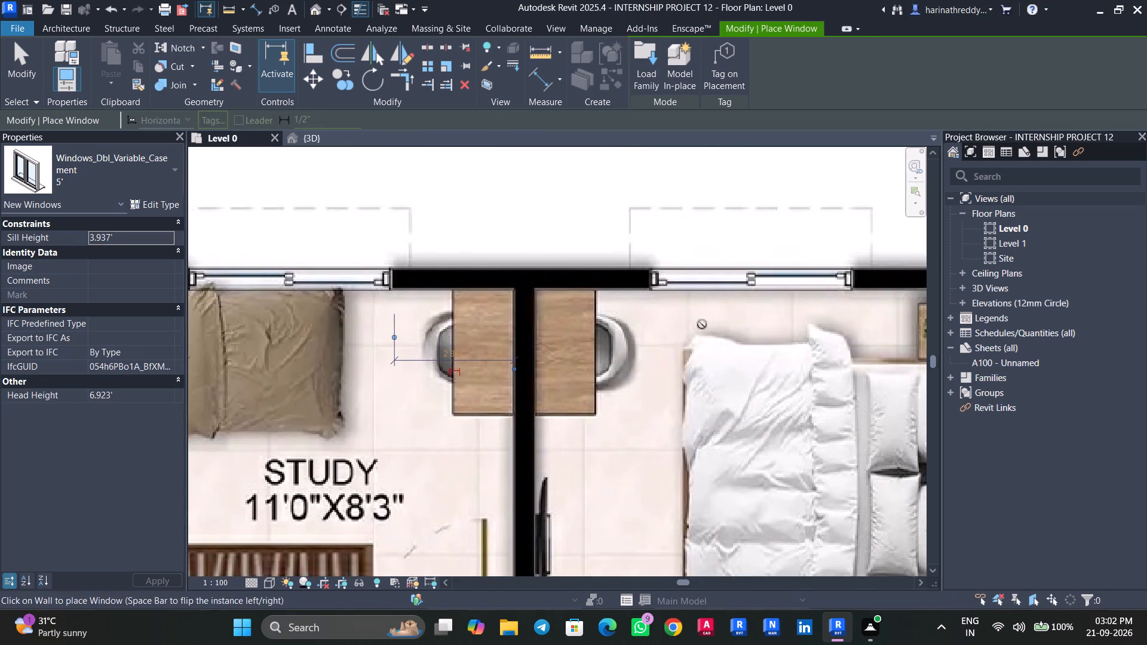
pyautogui.moveTo(706, 324); pyautogui.dragTo(507, 334, button='middle')
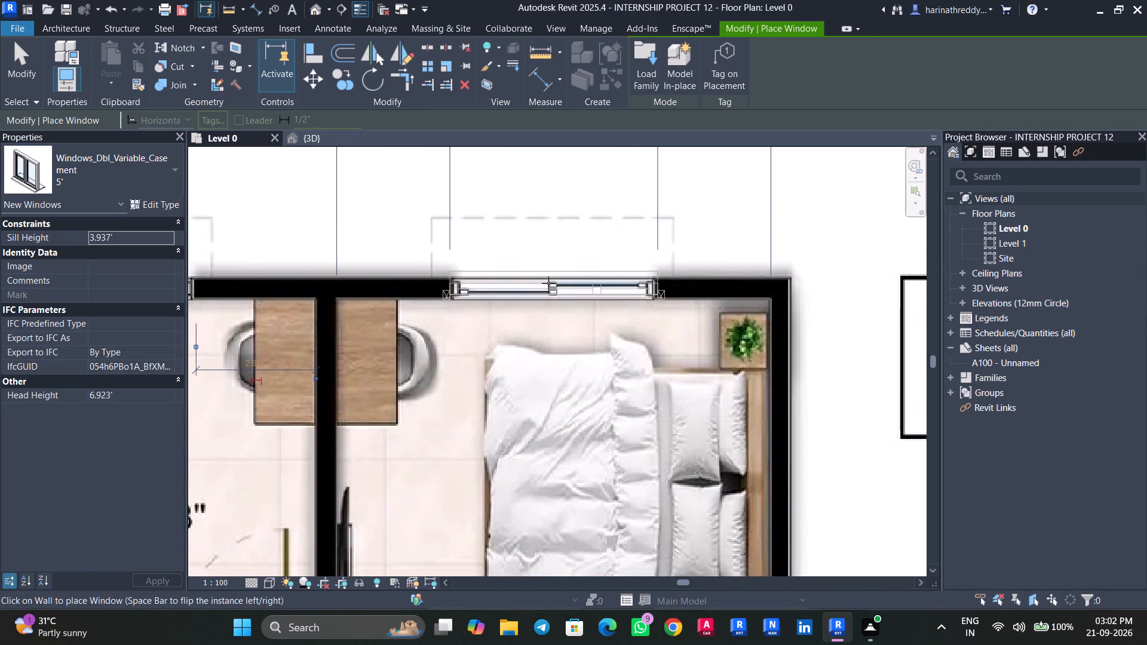
pyautogui.click(548, 283)
# Place a 2' Windows_Dbl_Variable_Casement window in the side wall of flat 3's bedroom 02, near the wardrobe, and end window placement.
pyautogui.scroll(-10, 548, 283)
pyautogui.moveTo(551, 343); pyautogui.dragTo(491, 221, button='middle')
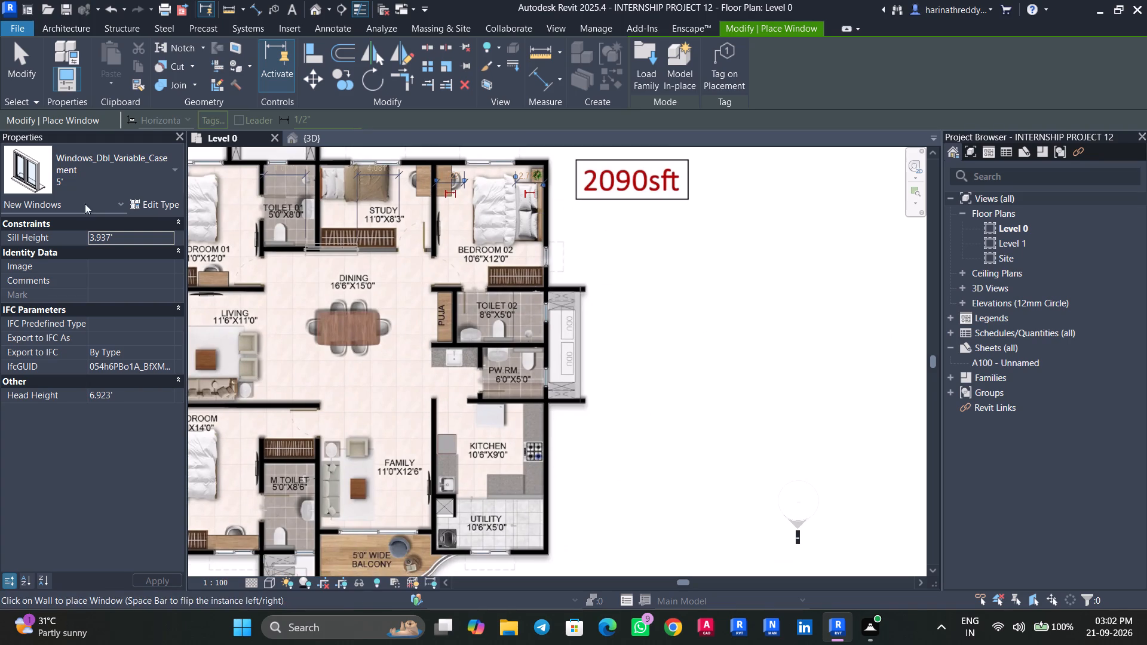
pyautogui.click(99, 176)
pyautogui.scroll(3, 33, 277)
pyautogui.click(33, 346)
pyautogui.scroll(2, 535, 244)
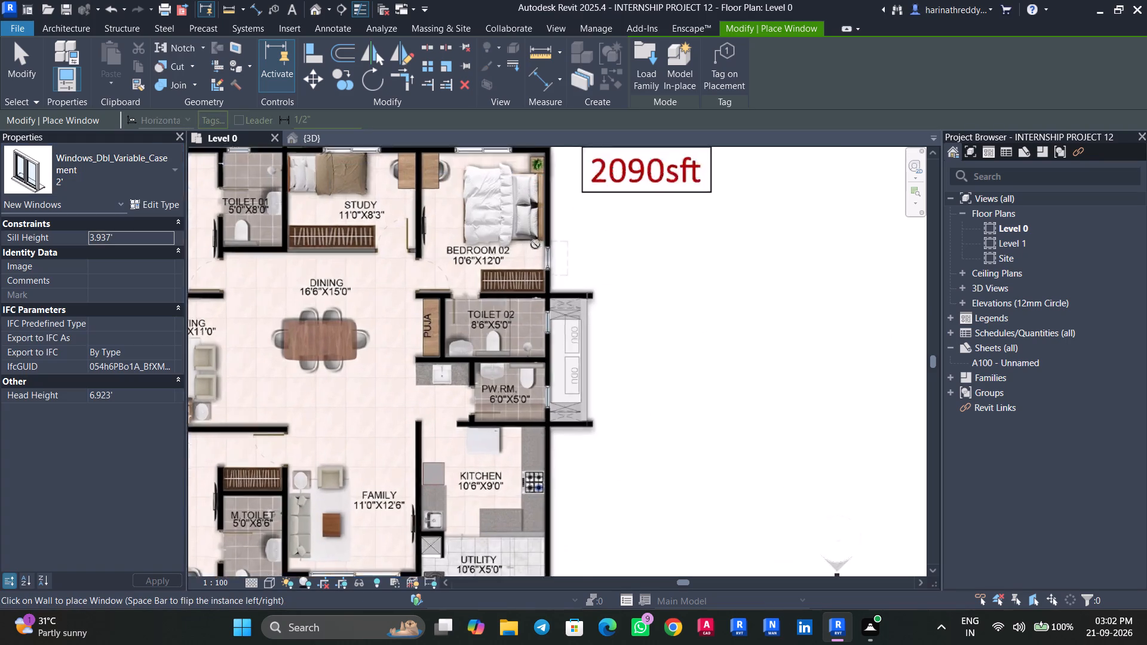
pyautogui.scroll(8, 535, 244)
pyautogui.click(551, 269)
pyautogui.scroll(-9, 551, 306)
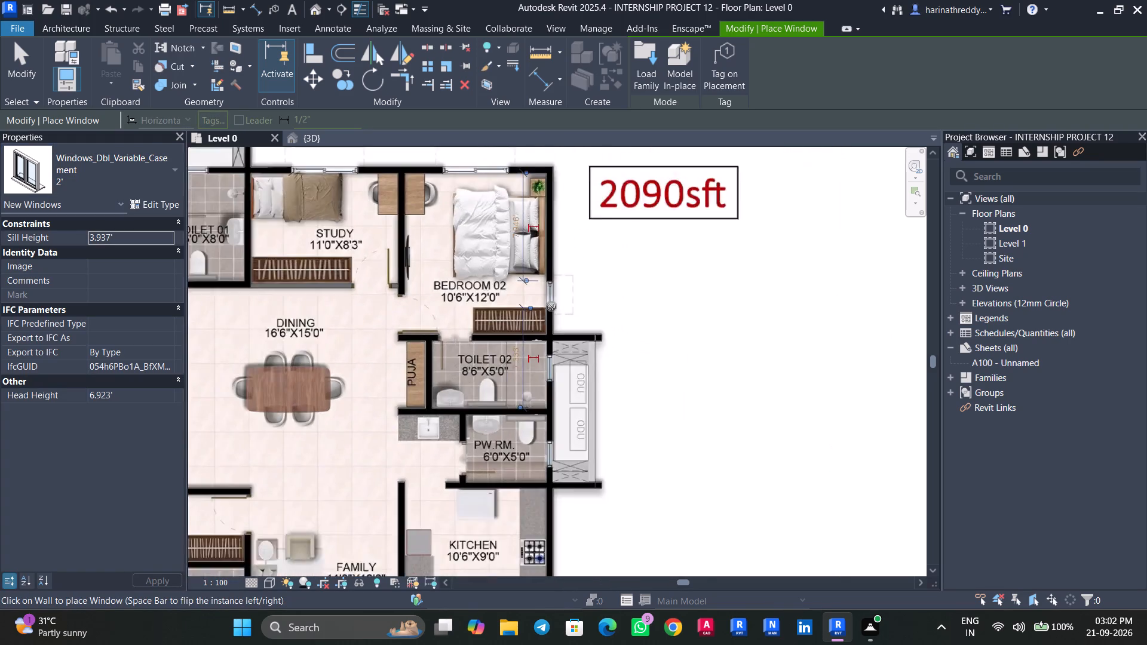
pyautogui.moveTo(571, 351); pyautogui.dragTo(572, 141, button='middle')
pyautogui.scroll(5, 495, 440)
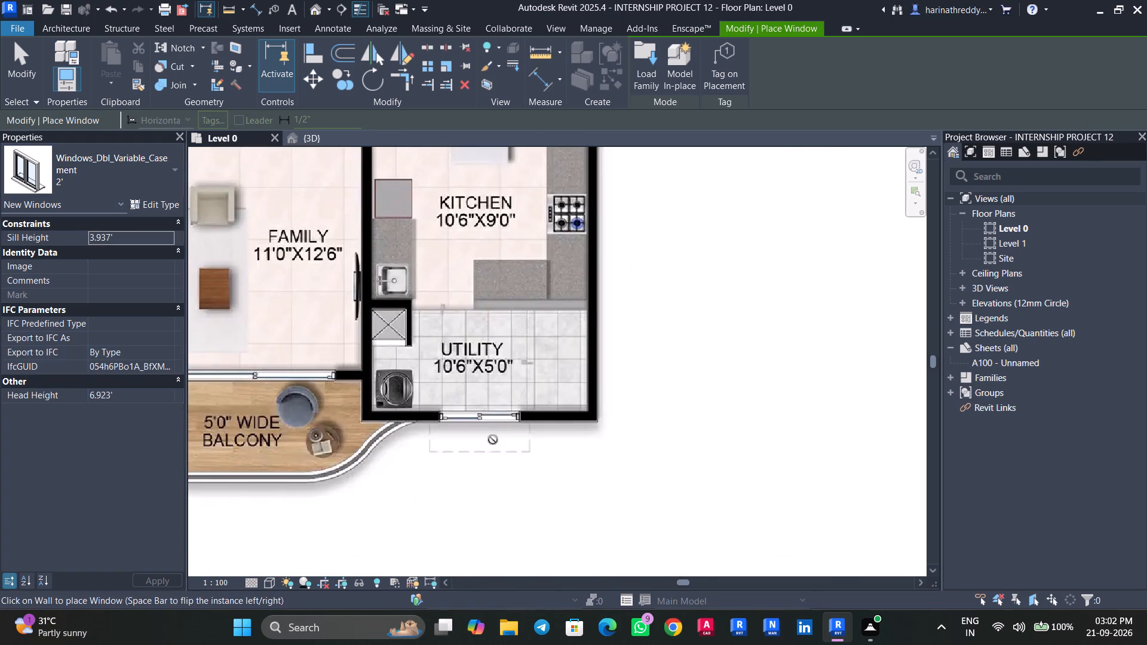
pyautogui.press('Escape')
pyautogui.press('Escape')
pyautogui.press('Tab')
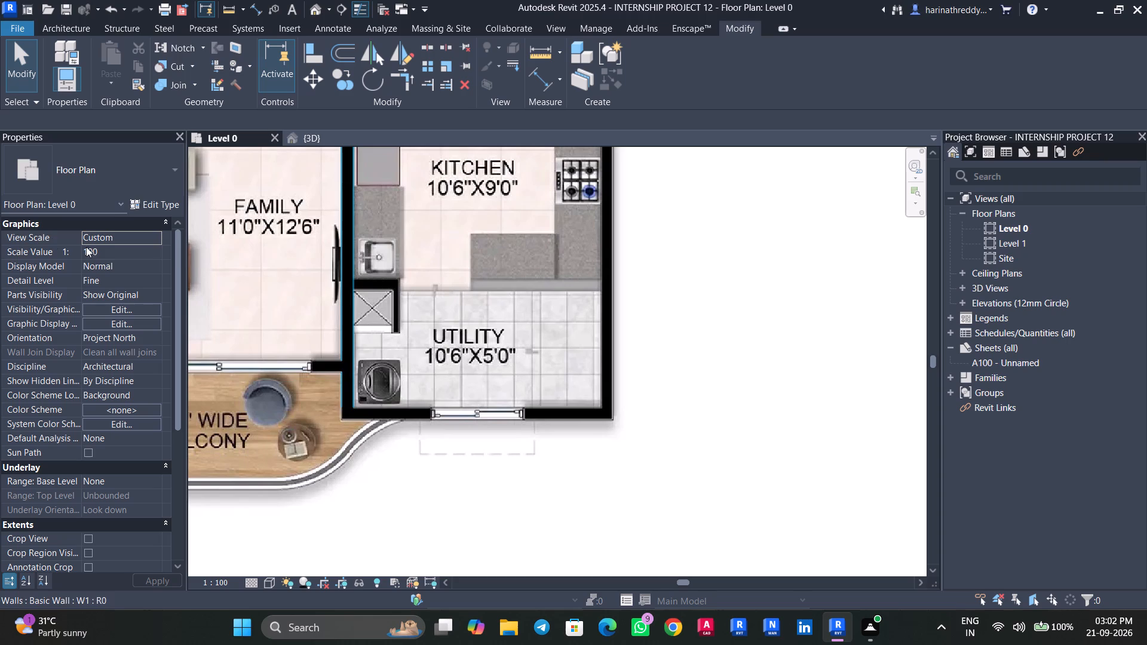
# Place a 4' Windows_Dbl_Variable_Casement window in the outer wall of flat 3's utility, over the plan's window, and end window placement.
pyautogui.click(64, 166)
pyautogui.press('Escape')
pyautogui.press('Escape')
pyautogui.write('WN')
pyautogui.click(117, 161)
pyautogui.click(57, 275)
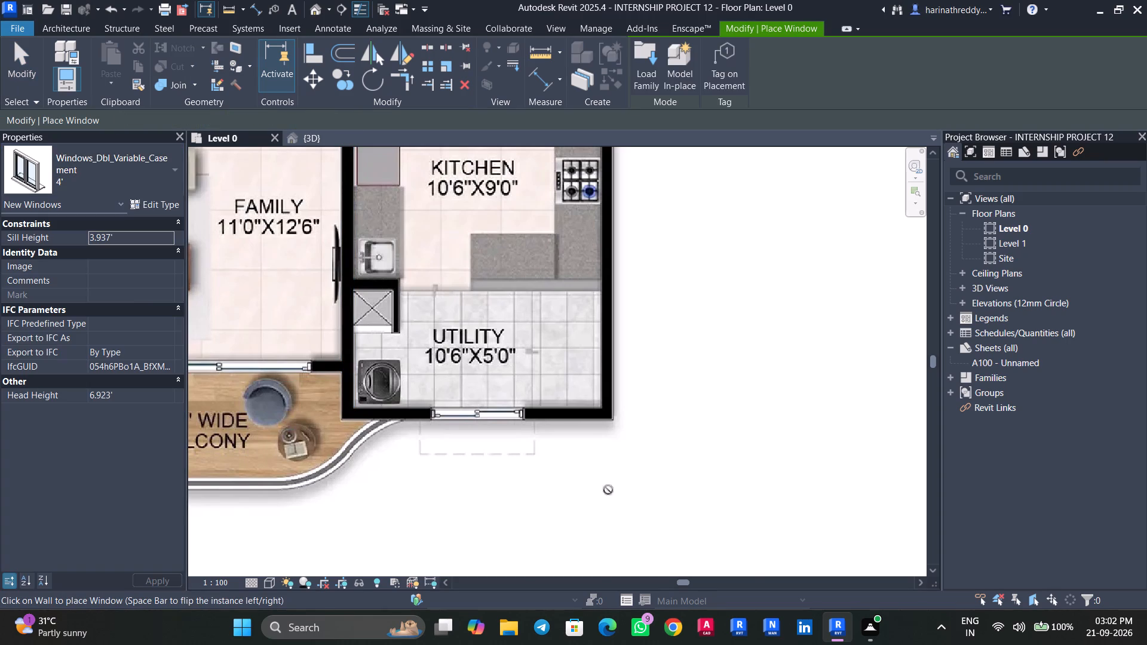
pyautogui.scroll(6, 483, 423)
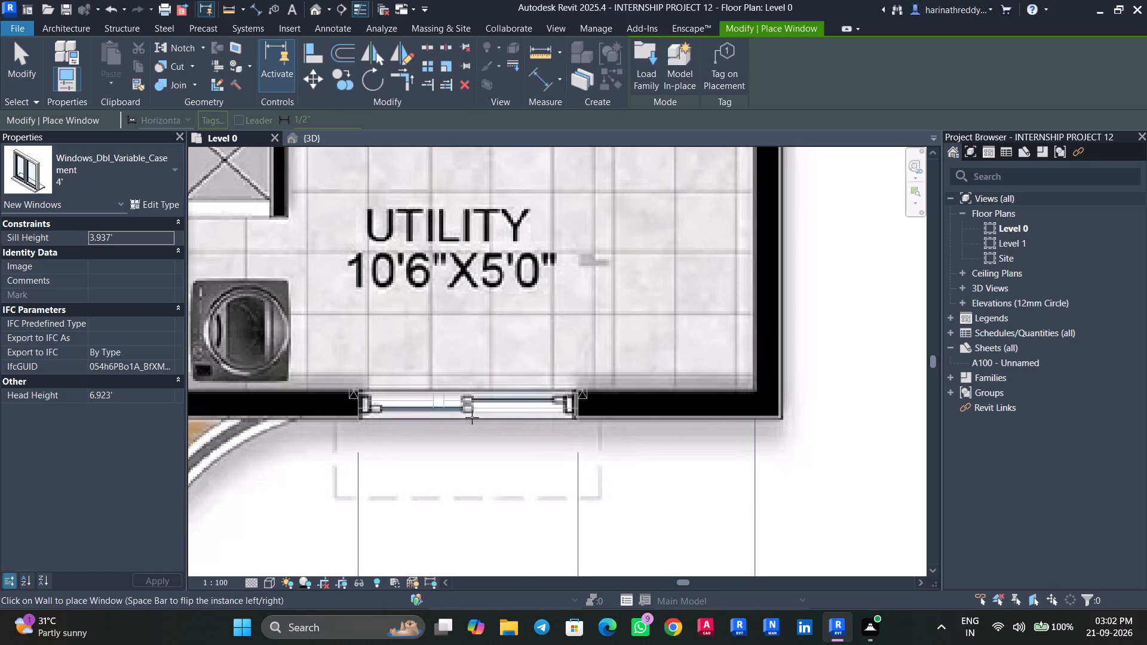
pyautogui.click(472, 417)
pyautogui.scroll(-11, 472, 417)
pyautogui.press('Escape')
pyautogui.press('Escape')
pyautogui.press('Escape')
# Place 2' Windows_Sgl_Plain windows with a 6' sill height in the outer walls of flat 3's powder room and toilet 02.
pyautogui.moveTo(565, 284); pyautogui.dragTo(590, 397, button='middle')
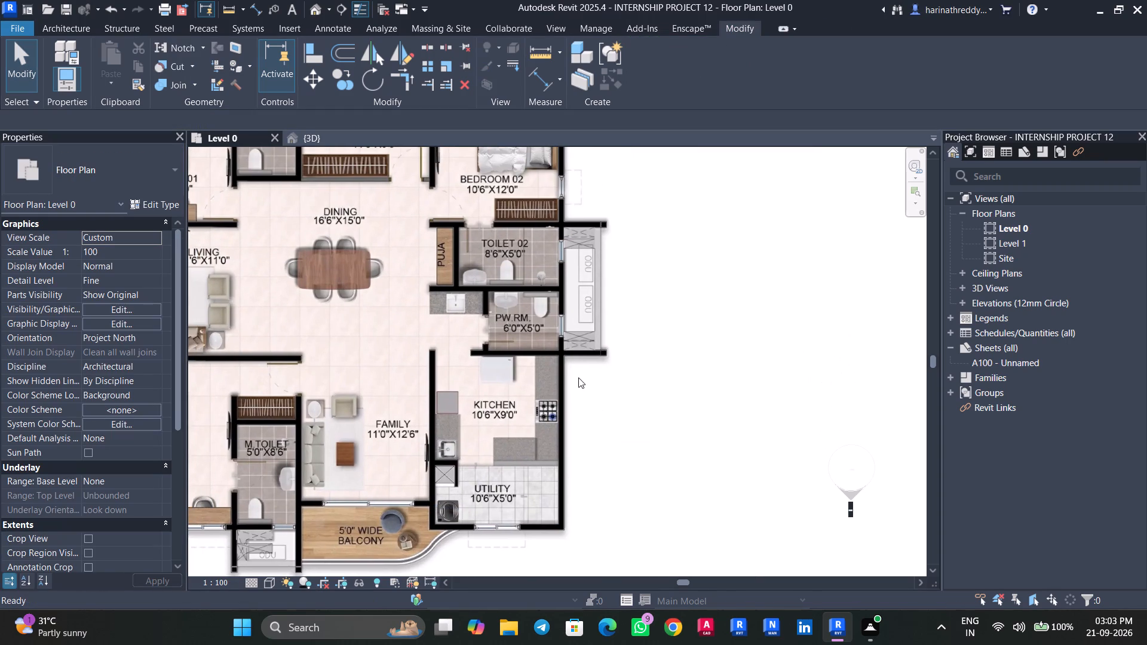
pyautogui.write('WN')
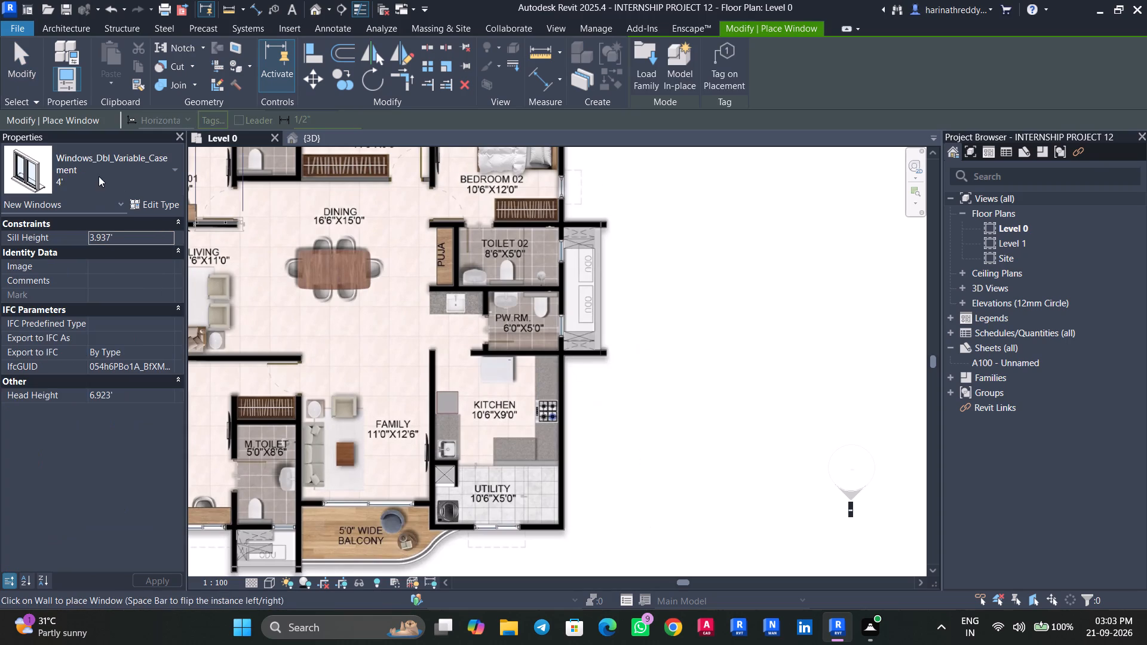
pyautogui.click(99, 176)
pyautogui.click(47, 411)
pyautogui.scroll(4, 574, 328)
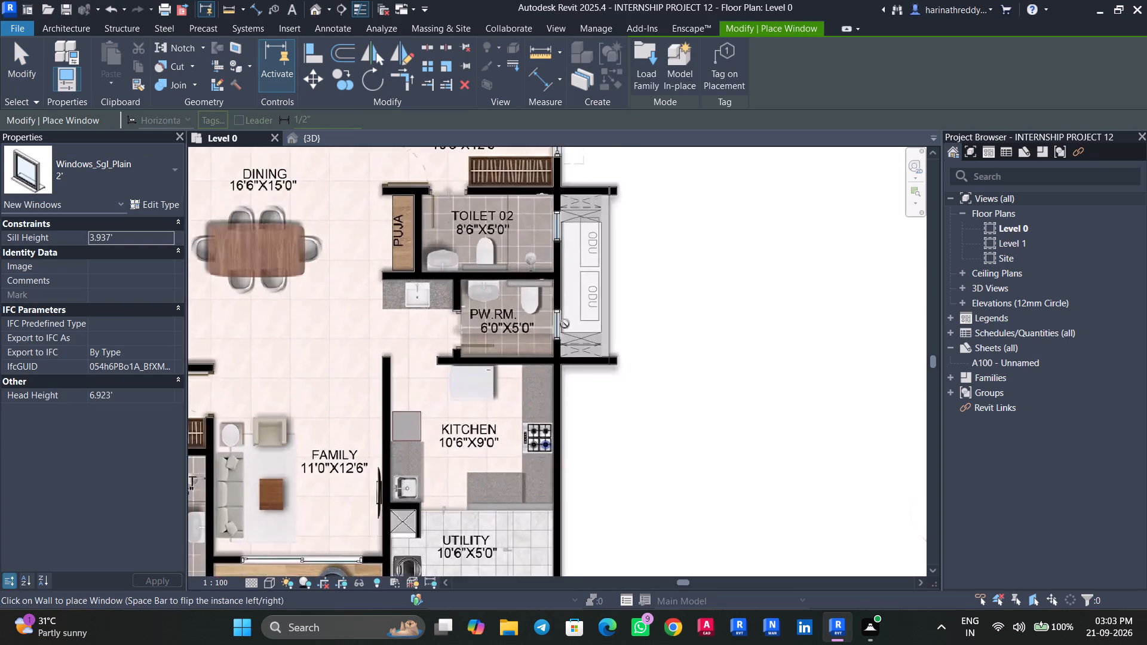
pyautogui.scroll(4, 565, 324)
pyautogui.click(152, 239)
pyautogui.write("6'")
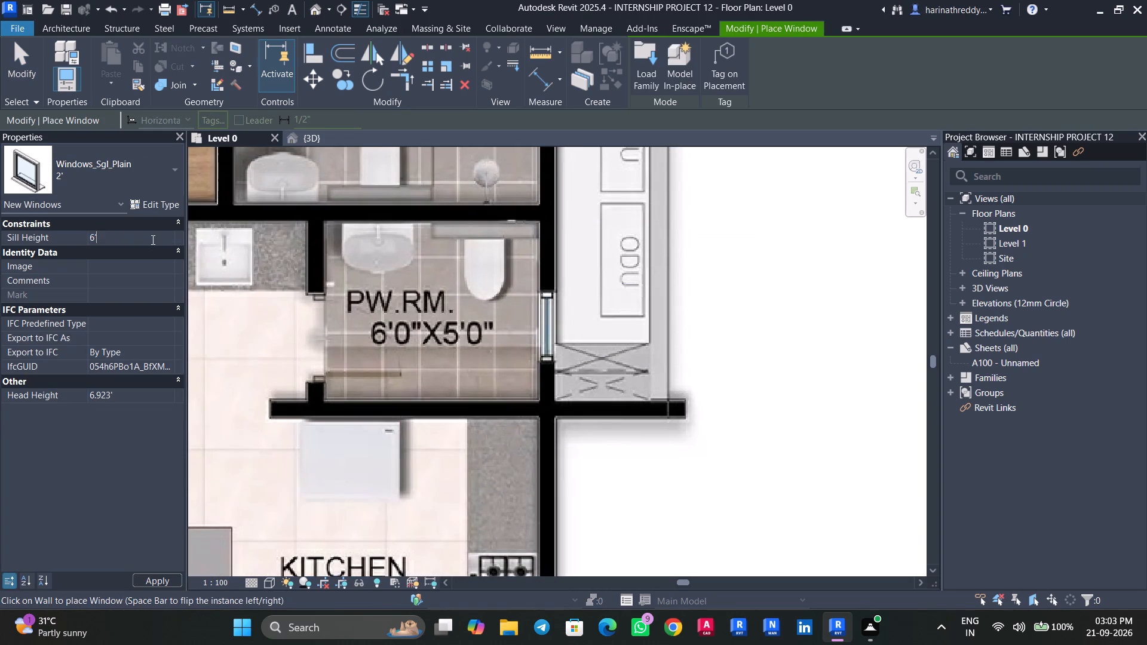
pyautogui.press('Return')
pyautogui.click(555, 325)
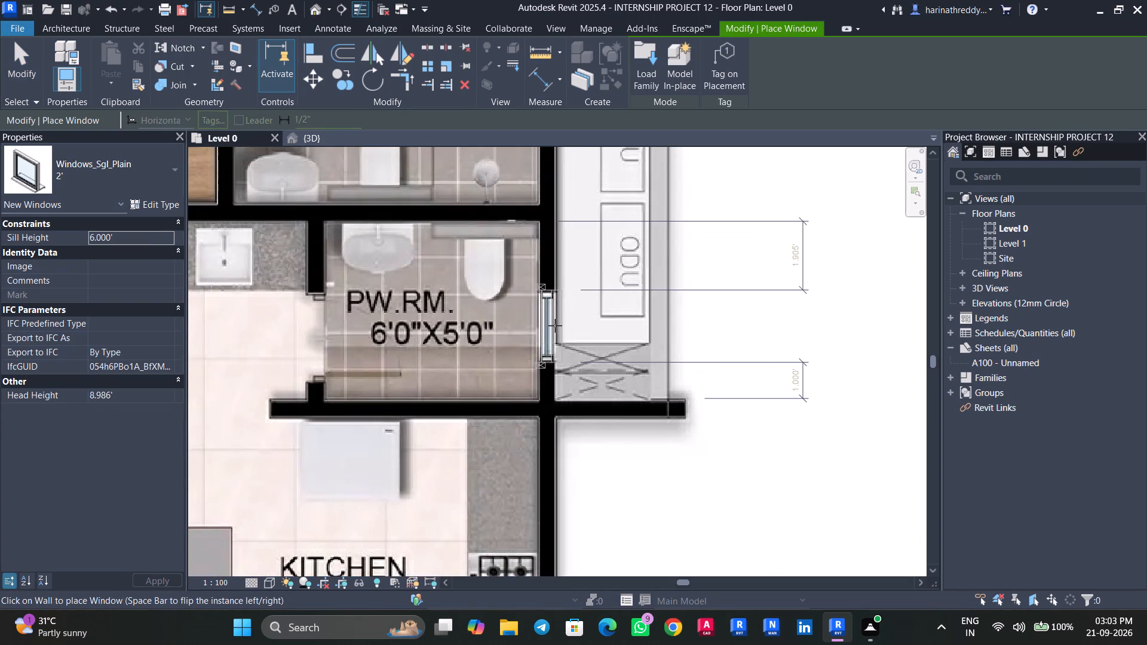
pyautogui.moveTo(575, 305); pyautogui.dragTo(599, 511, button='middle')
pyautogui.scroll(3, 579, 307)
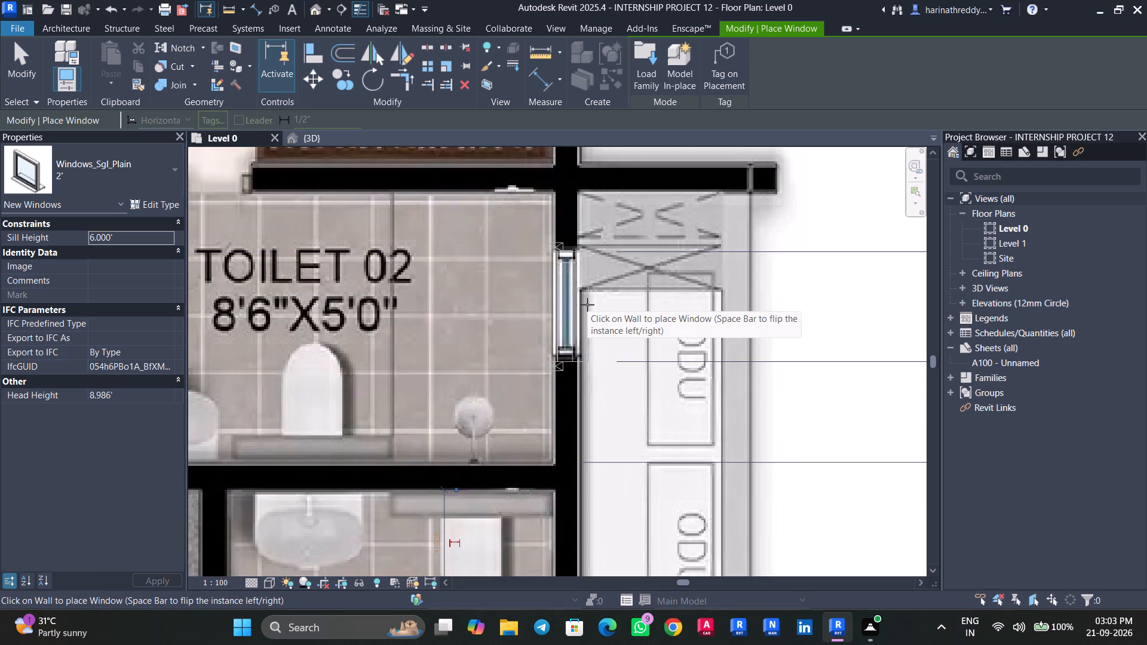
pyautogui.click(587, 305)
# Place a 2' Windows_Sgl_Plain window with a 6' sill height in flat 3's toilet 01 wall facing the ODU ledge, and end placement.
pyautogui.scroll(-15, 587, 305)
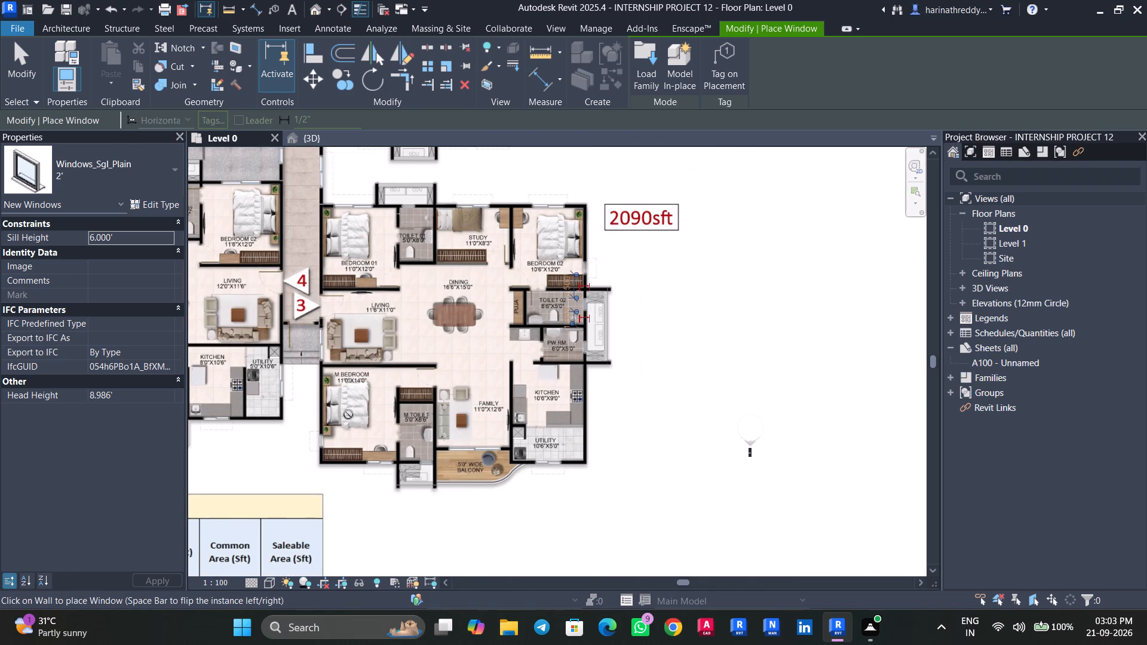
pyautogui.moveTo(467, 353); pyautogui.dragTo(495, 483, button='middle')
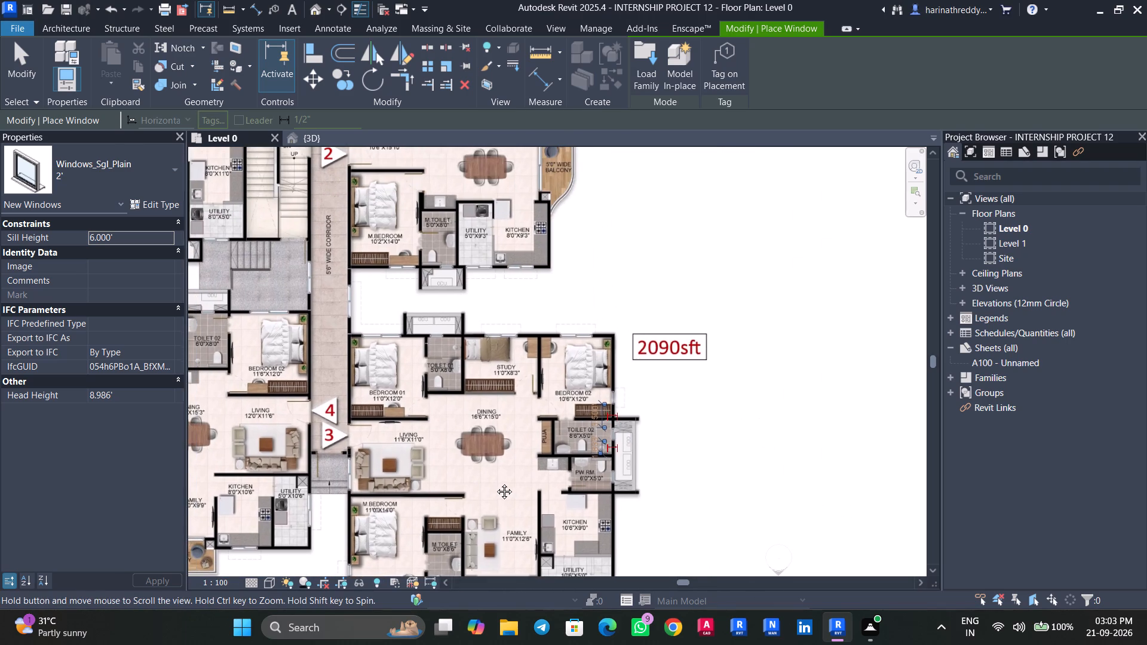
pyautogui.moveTo(495, 483); pyautogui.dragTo(493, 483, button='middle')
pyautogui.scroll(13, 430, 333)
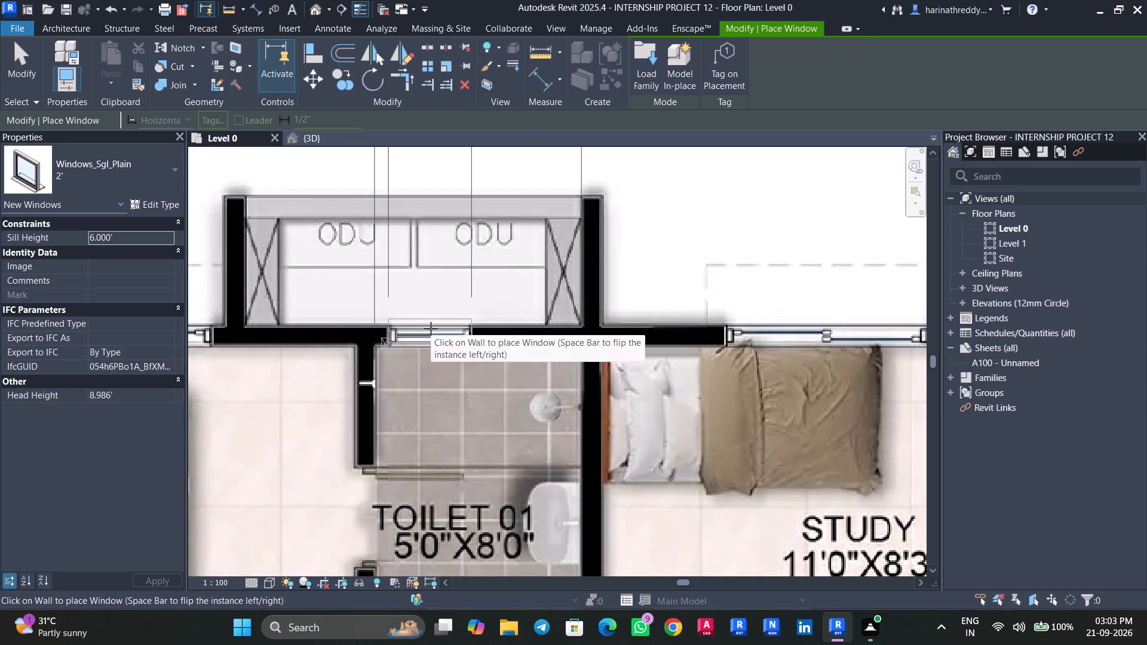
pyautogui.click(432, 328)
pyautogui.press('Escape')
pyautogui.press('Escape')
pyautogui.press('Escape')
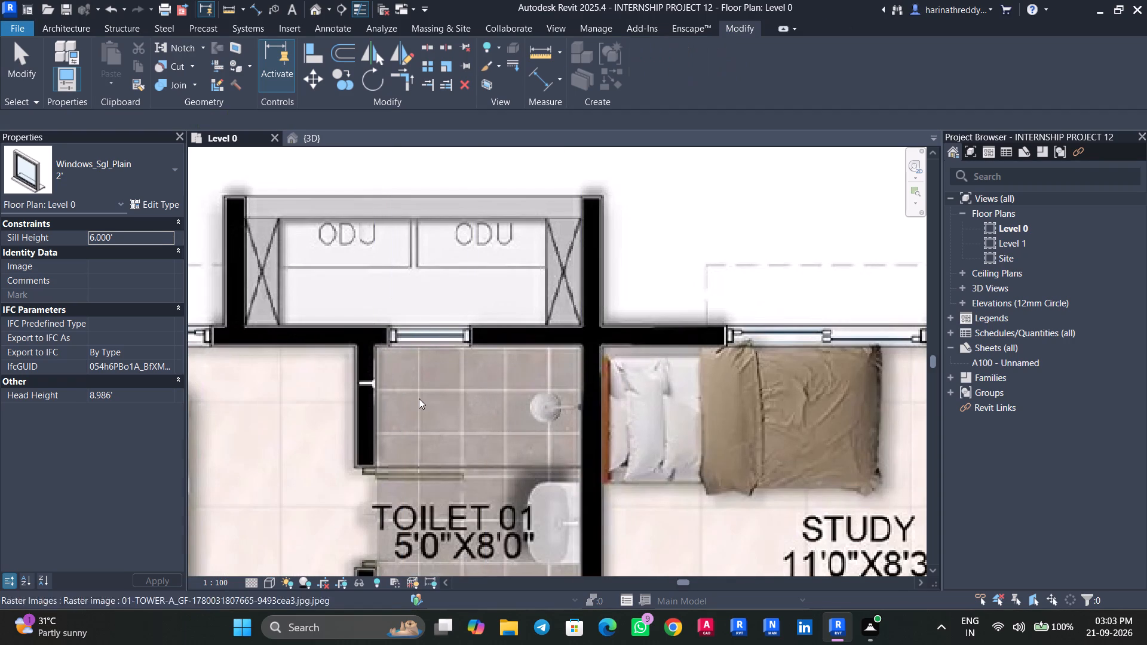
# Examine flat 3's walls, including the master toilet's outer wall, for plan windows that still have to be modelled.
pyautogui.scroll(-4, 424, 343)
pyautogui.scroll(1, 424, 343)
pyautogui.scroll(-4, 303, 375)
pyautogui.scroll(2, 306, 374)
pyautogui.scroll(-4, 308, 369)
pyautogui.moveTo(304, 388); pyautogui.dragTo(394, 328, button='middle')
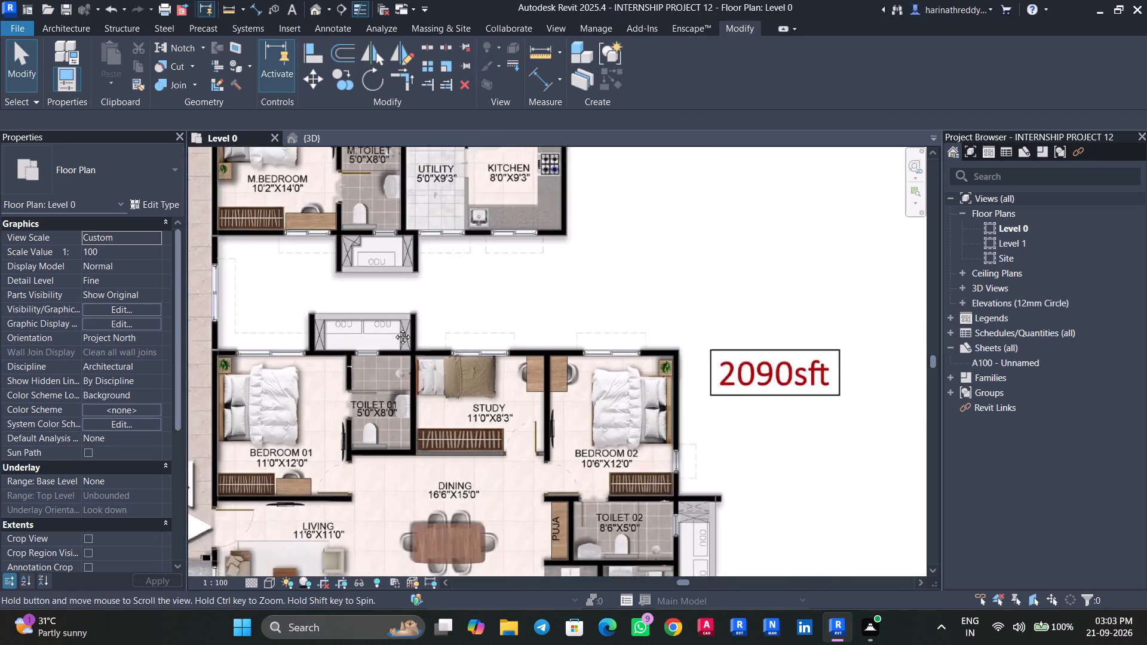
pyautogui.moveTo(394, 328); pyautogui.dragTo(449, 291, button='middle')
pyautogui.moveTo(351, 399); pyautogui.dragTo(352, 304, button='middle')
pyautogui.moveTo(367, 422); pyautogui.dragTo(355, 361, button='middle')
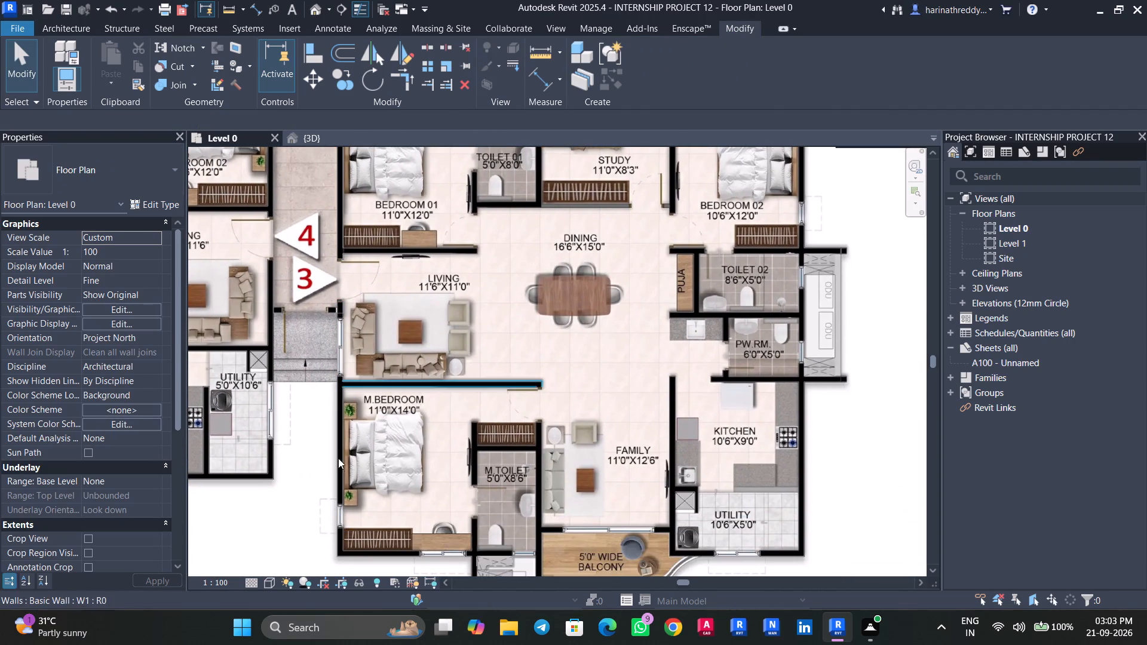
pyautogui.moveTo(401, 458); pyautogui.dragTo(382, 320, button='middle')
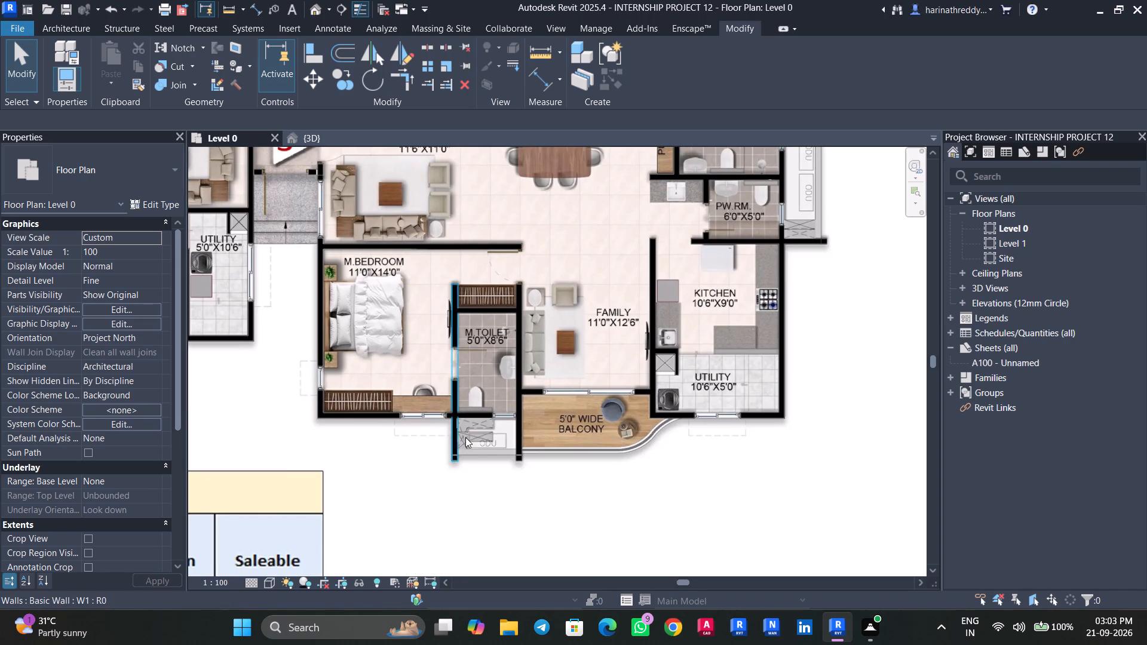
pyautogui.scroll(5, 507, 417)
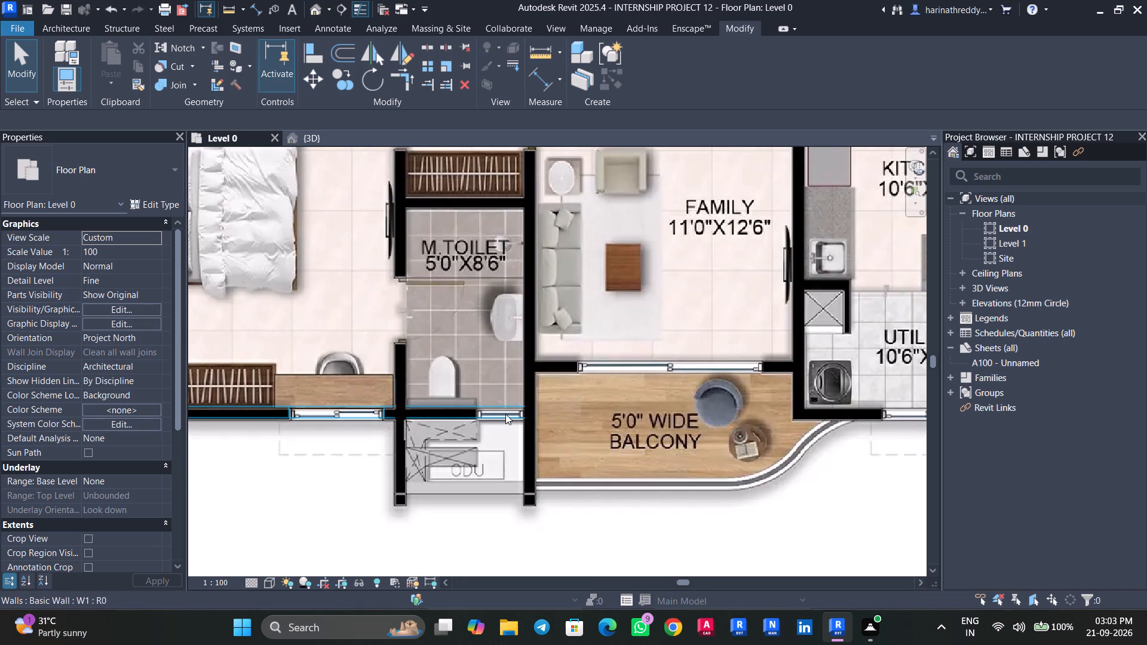
pyautogui.press('Tab')
pyautogui.press('Tab')
pyautogui.scroll(5, 504, 416)
pyautogui.press('Tab')
pyautogui.press('Tab')
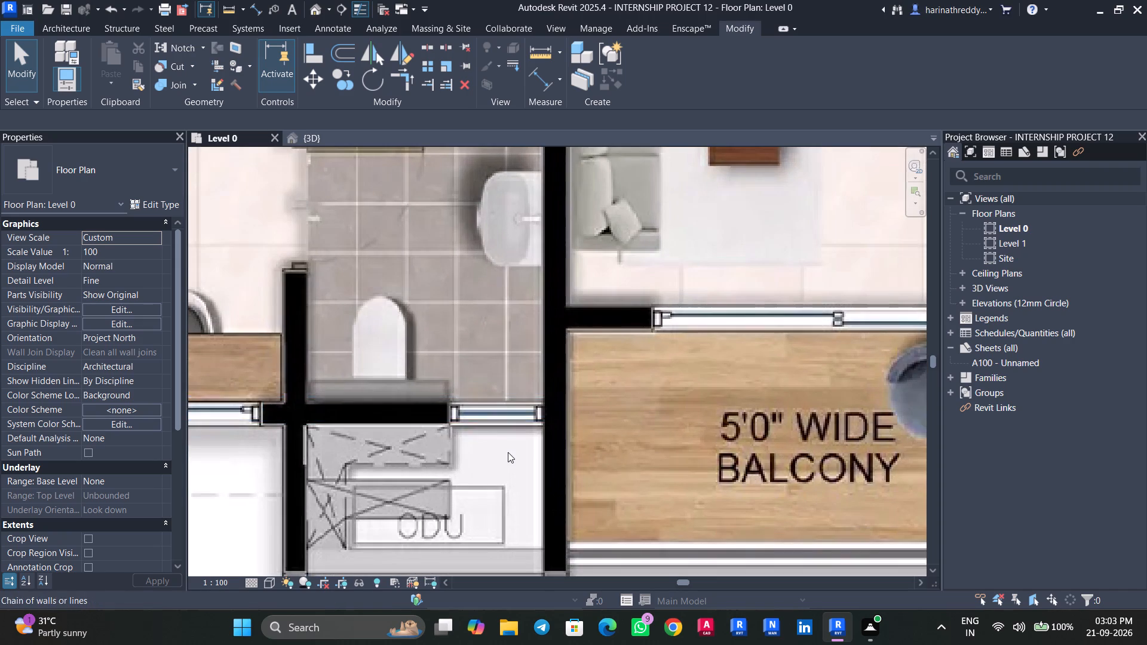
pyautogui.scroll(-15, 508, 452)
pyautogui.scroll(3, 553, 398)
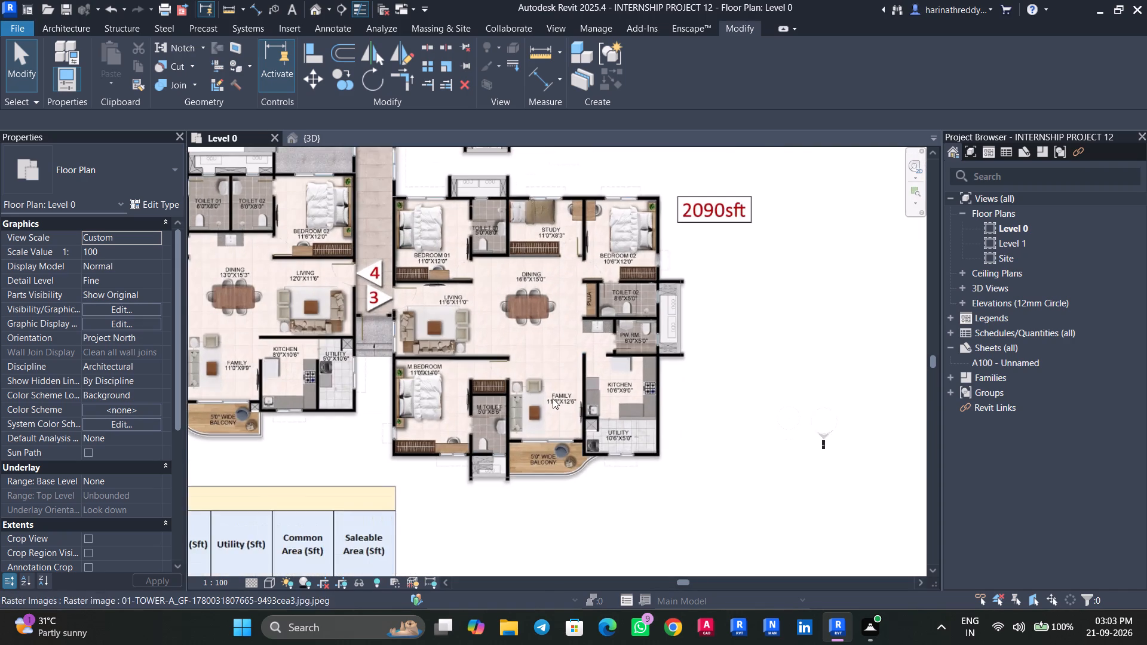
pyautogui.scroll(1, 553, 398)
pyautogui.moveTo(552, 398); pyautogui.dragTo(492, 411, button='middle')
pyautogui.scroll(-3, 489, 413)
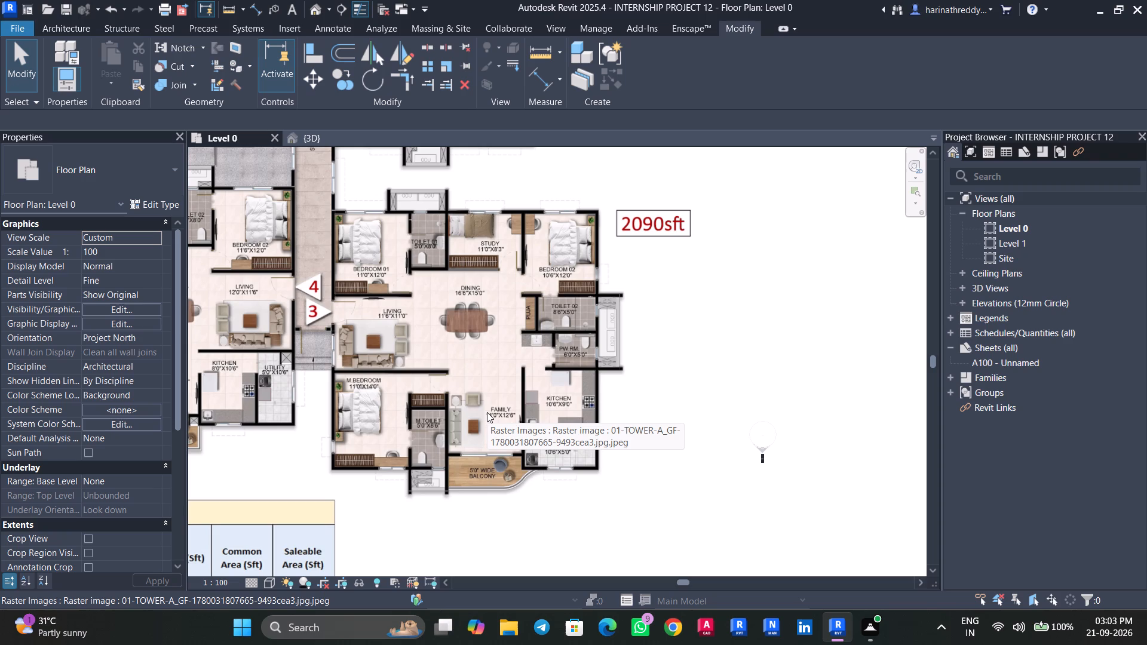
pyautogui.scroll(5, 621, 354)
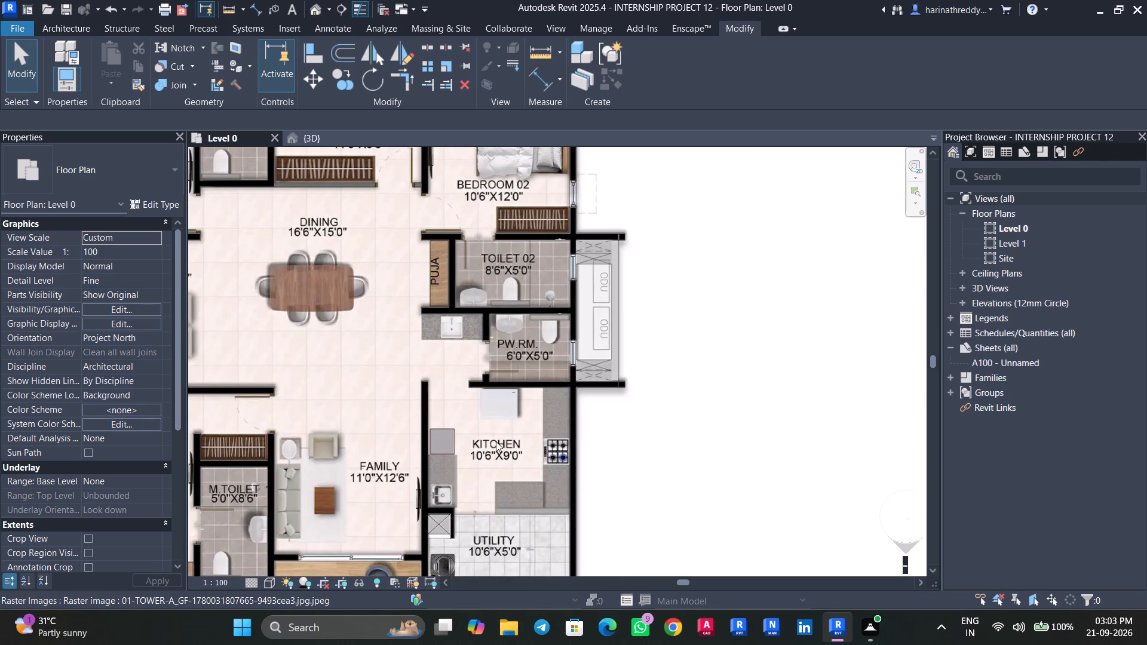
# Place a 2' Windows_Sgl_Plain window with a 6' sill height in flat 3's master toilet outer wall, and end placement.
pyautogui.press('w')
pyautogui.press('n')
pyautogui.moveTo(375, 431); pyautogui.dragTo(395, 375, button='middle')
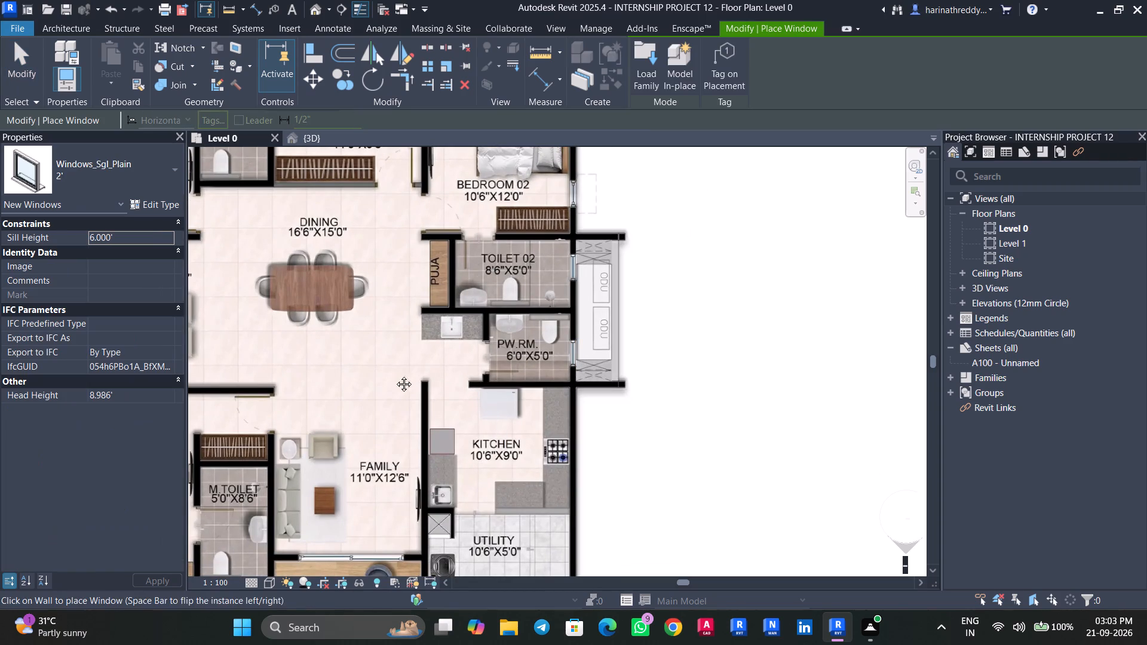
pyautogui.moveTo(395, 375); pyautogui.dragTo(424, 230, button='middle')
pyautogui.scroll(7, 299, 395)
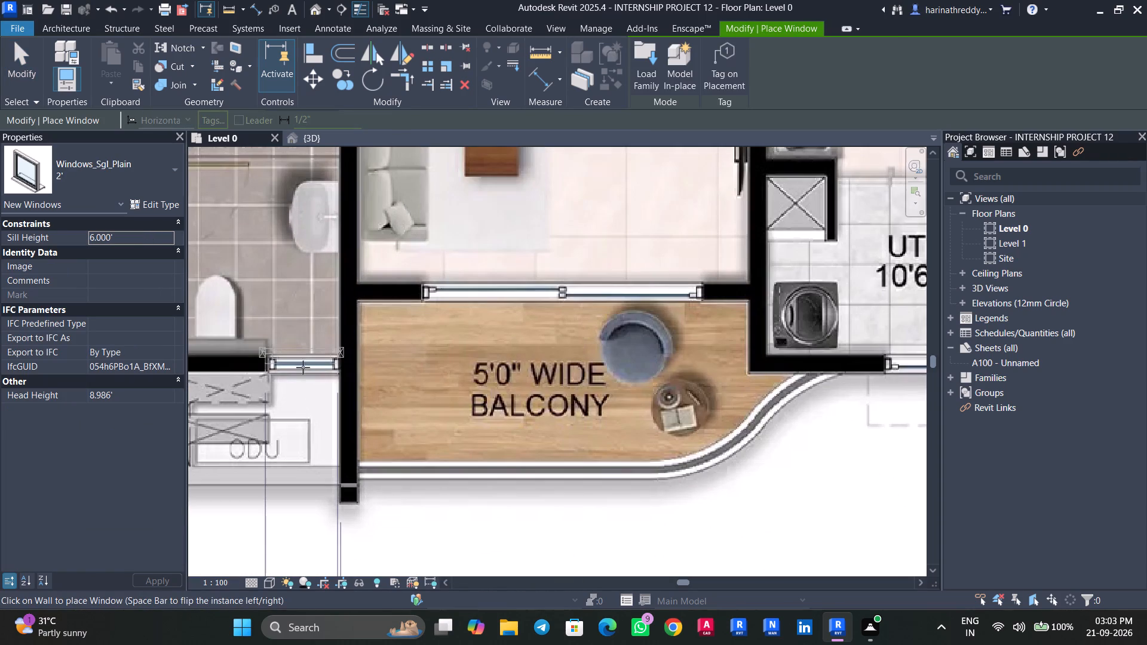
pyautogui.click(304, 374)
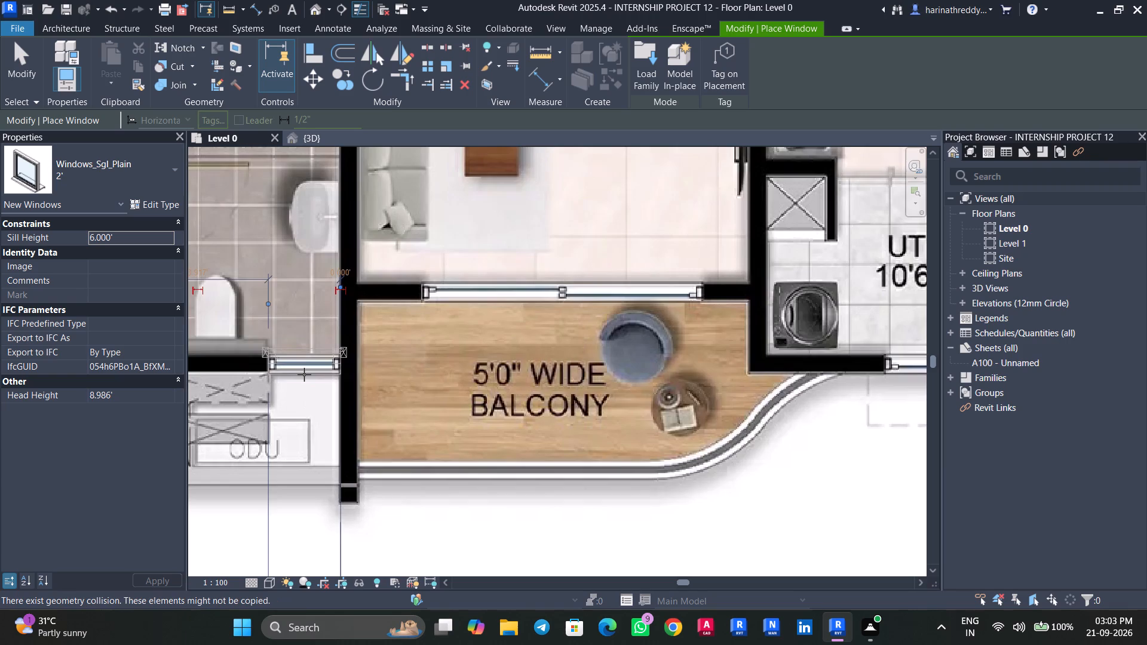
pyautogui.scroll(-7, 304, 374)
pyautogui.press('Escape')
pyautogui.press('Escape')
pyautogui.press('Escape')
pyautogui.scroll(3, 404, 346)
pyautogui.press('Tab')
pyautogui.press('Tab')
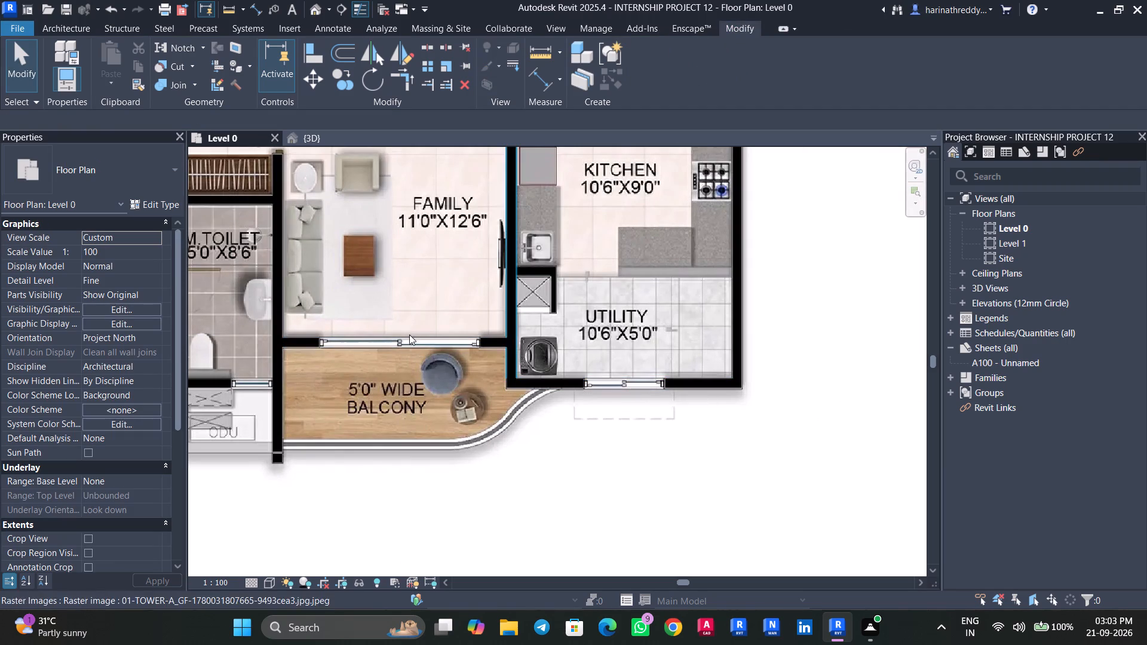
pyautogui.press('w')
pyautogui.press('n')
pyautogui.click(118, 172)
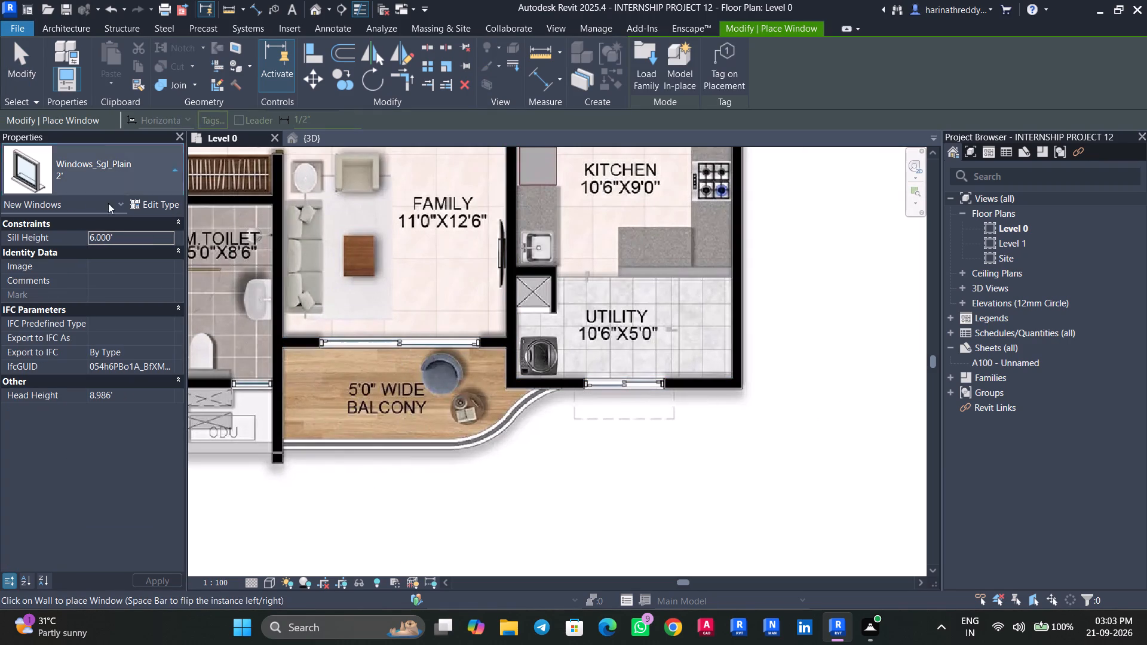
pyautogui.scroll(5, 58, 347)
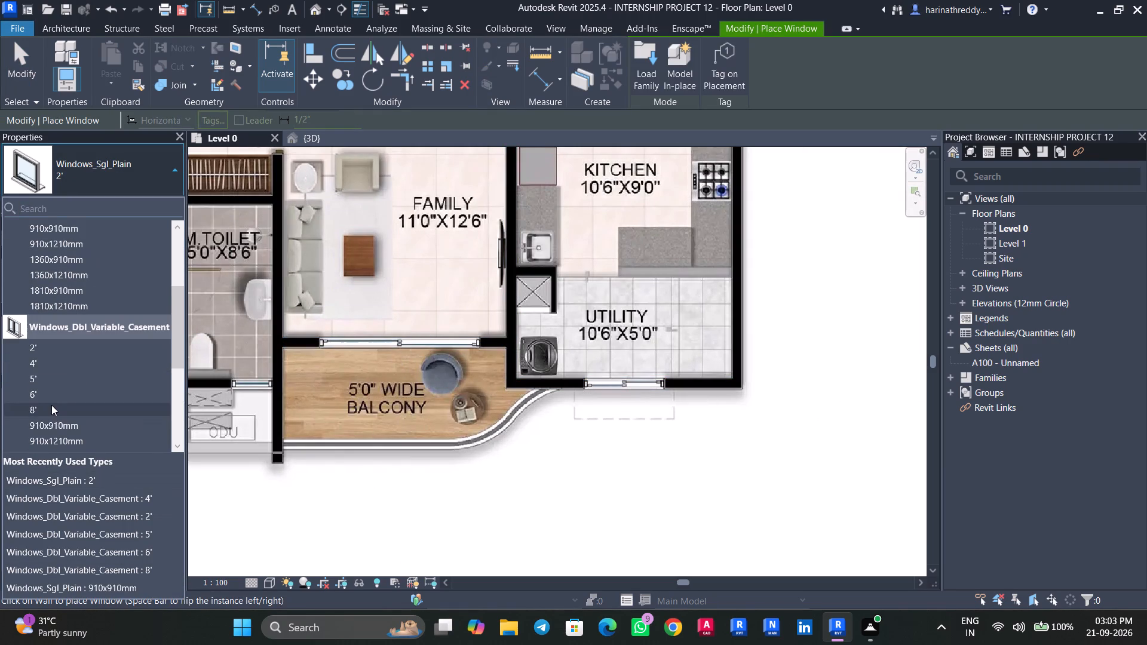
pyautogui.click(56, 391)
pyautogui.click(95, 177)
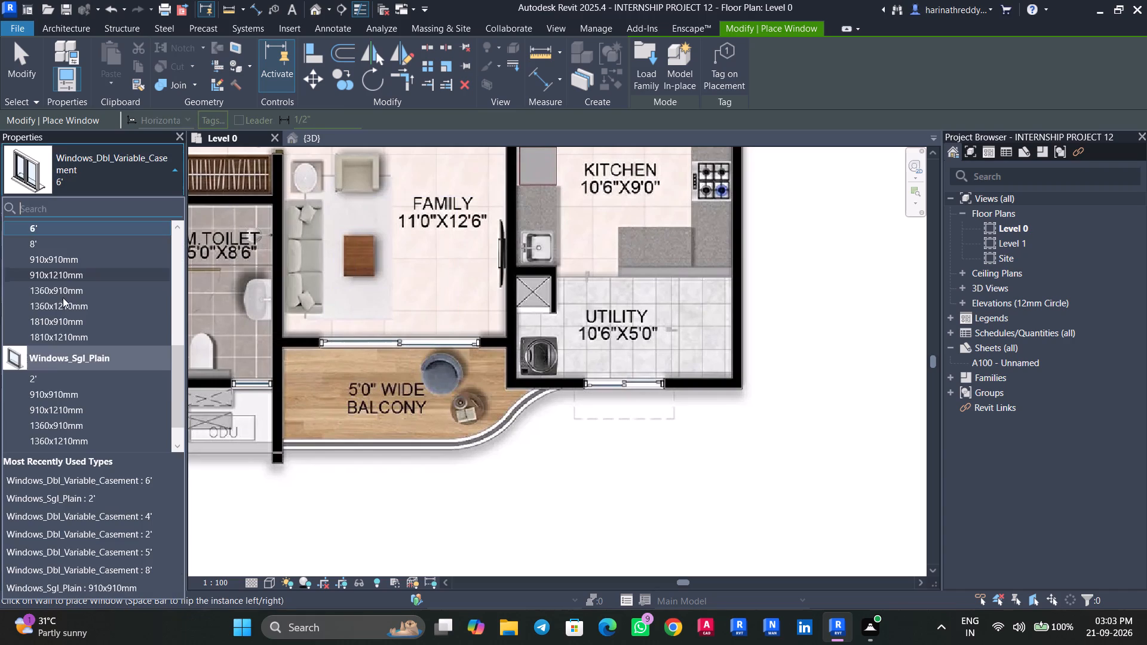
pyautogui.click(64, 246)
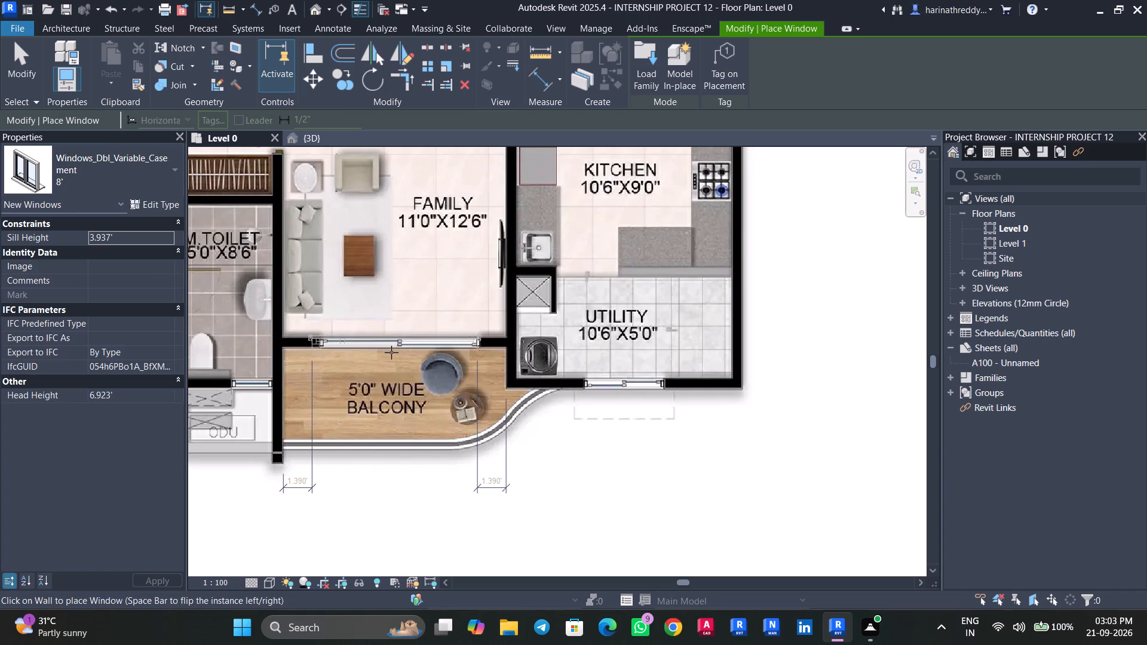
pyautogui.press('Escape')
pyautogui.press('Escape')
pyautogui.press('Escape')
# Delete the 8' Windows_Dbl_Variable_Casement window between flat 4's family room and its balcony.
pyautogui.scroll(-2, 535, 499)
pyautogui.scroll(1, 535, 499)
pyautogui.scroll(-6, 535, 499)
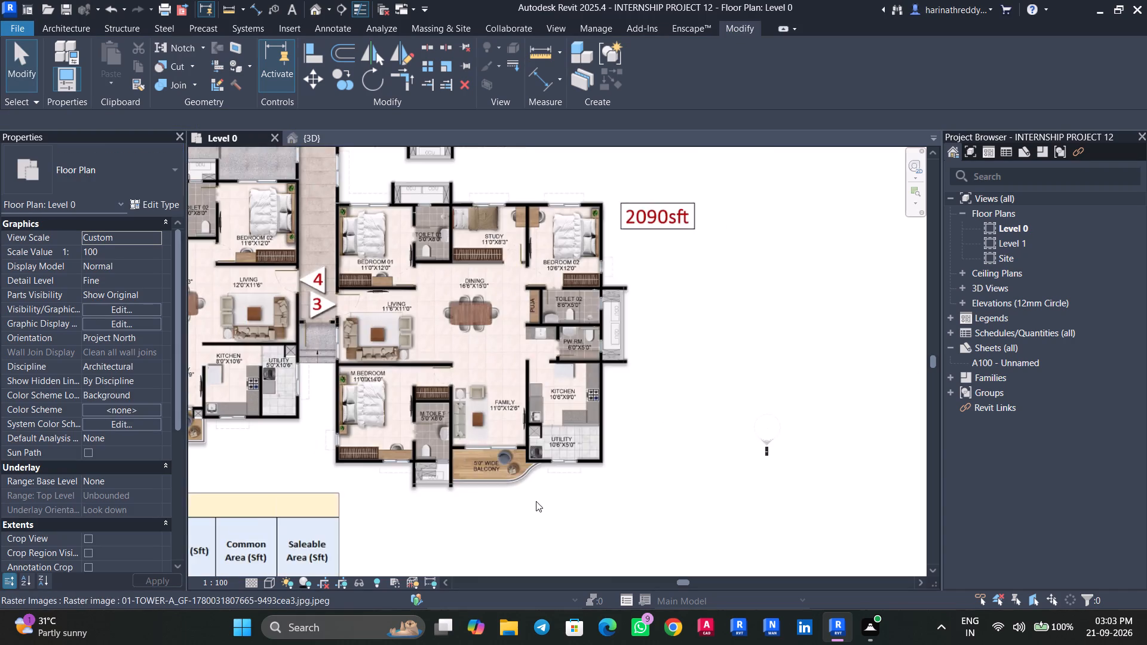
pyautogui.scroll(-2, 536, 501)
pyautogui.moveTo(536, 505); pyautogui.dragTo(766, 429, button='middle')
pyautogui.scroll(-2, 522, 443)
pyautogui.scroll(10, 479, 379)
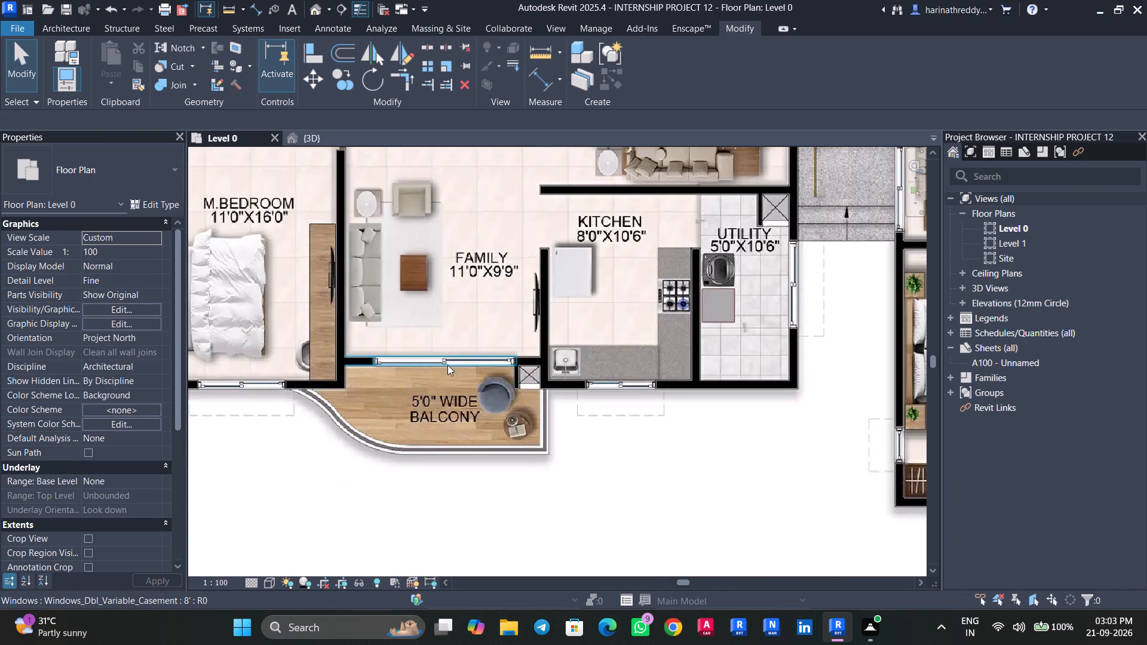
pyautogui.click(450, 363)
pyautogui.scroll(4, 450, 363)
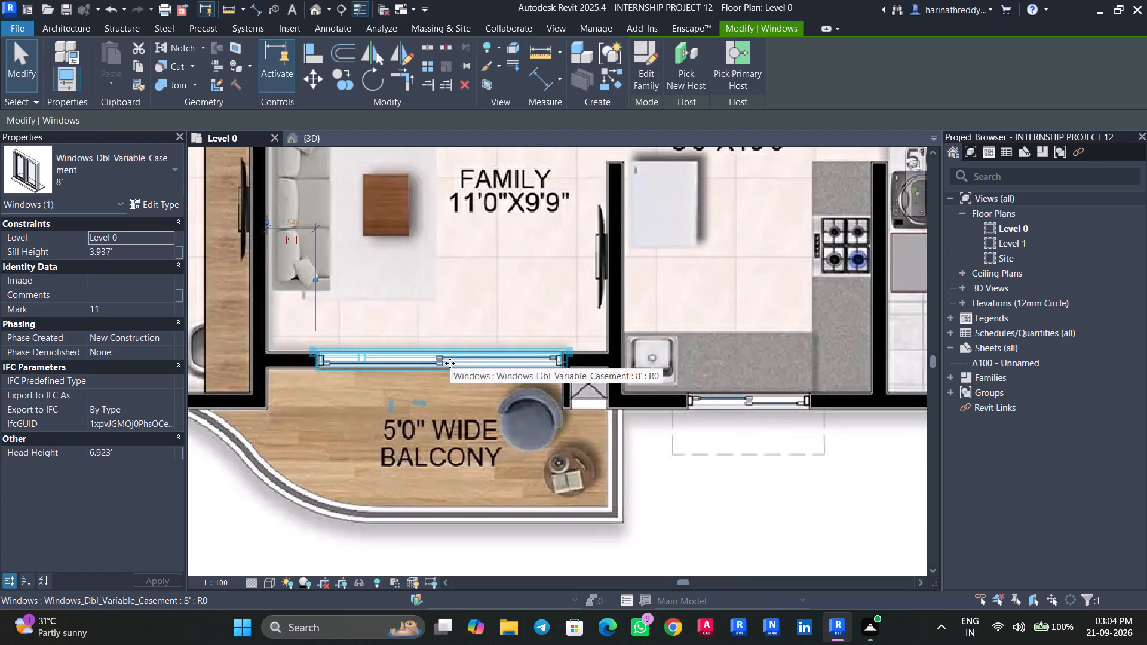
pyautogui.press('Delete')
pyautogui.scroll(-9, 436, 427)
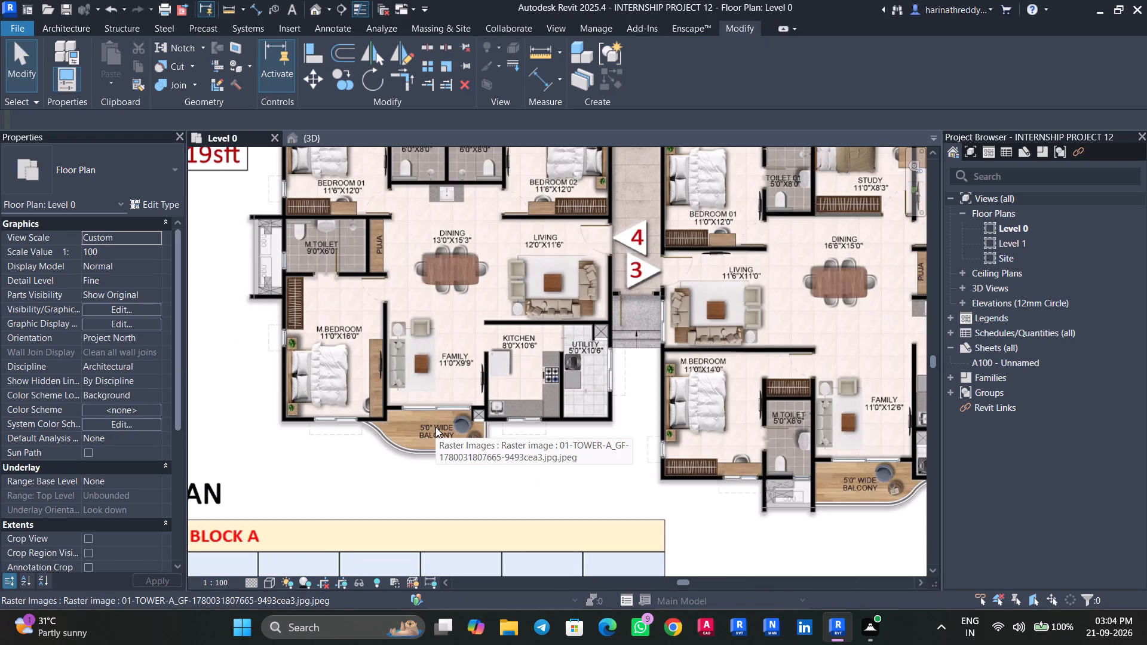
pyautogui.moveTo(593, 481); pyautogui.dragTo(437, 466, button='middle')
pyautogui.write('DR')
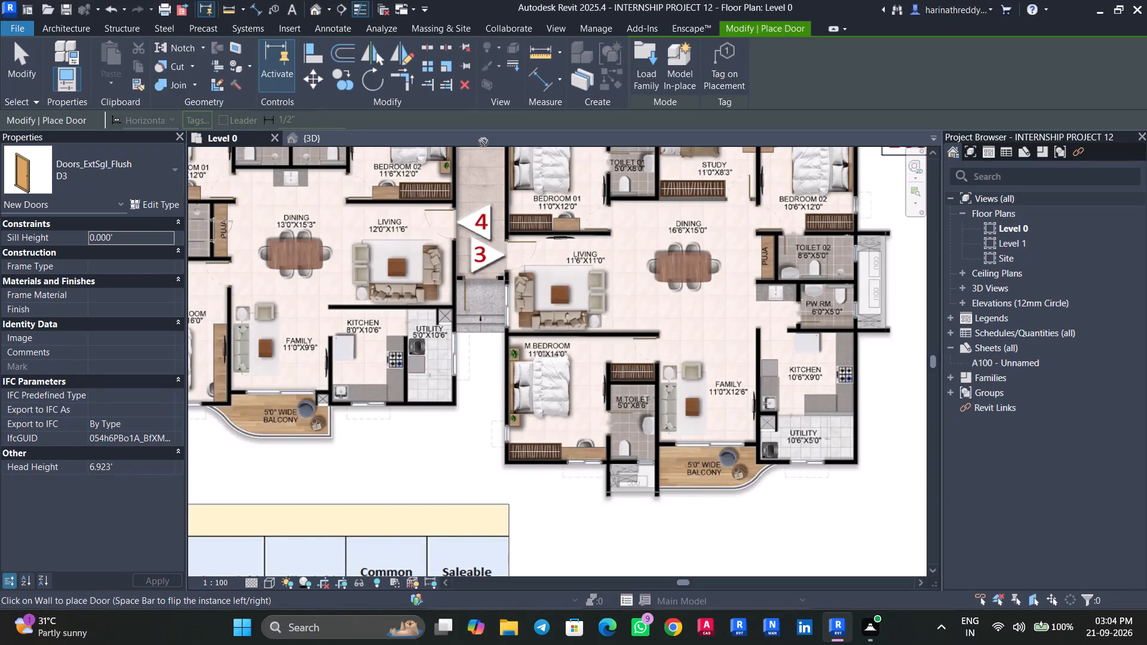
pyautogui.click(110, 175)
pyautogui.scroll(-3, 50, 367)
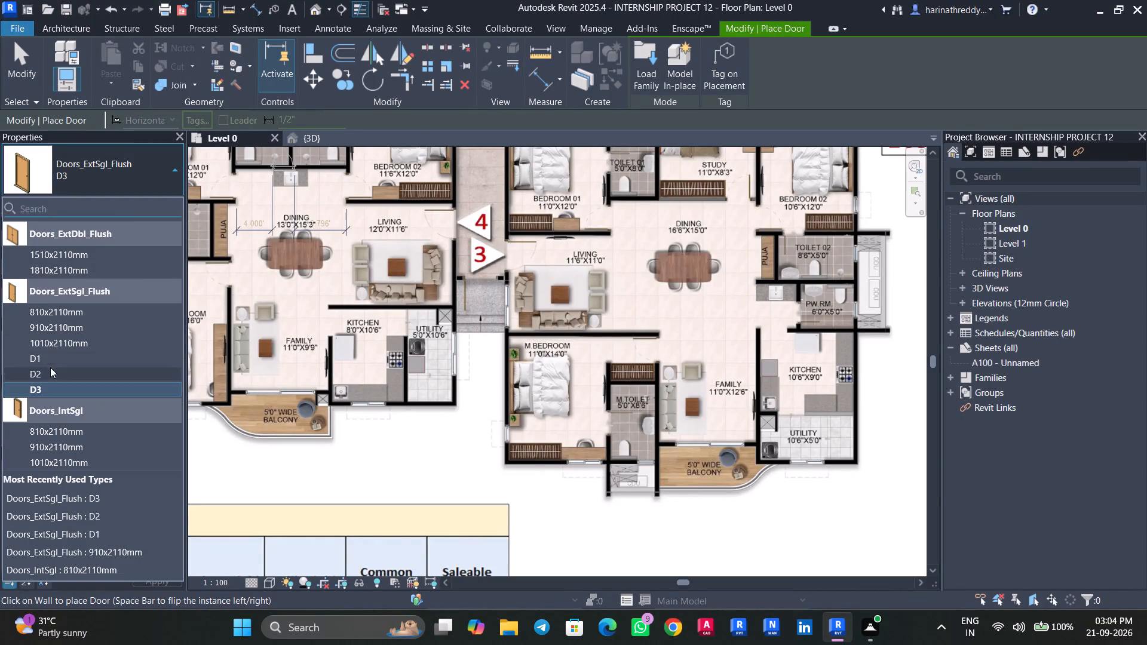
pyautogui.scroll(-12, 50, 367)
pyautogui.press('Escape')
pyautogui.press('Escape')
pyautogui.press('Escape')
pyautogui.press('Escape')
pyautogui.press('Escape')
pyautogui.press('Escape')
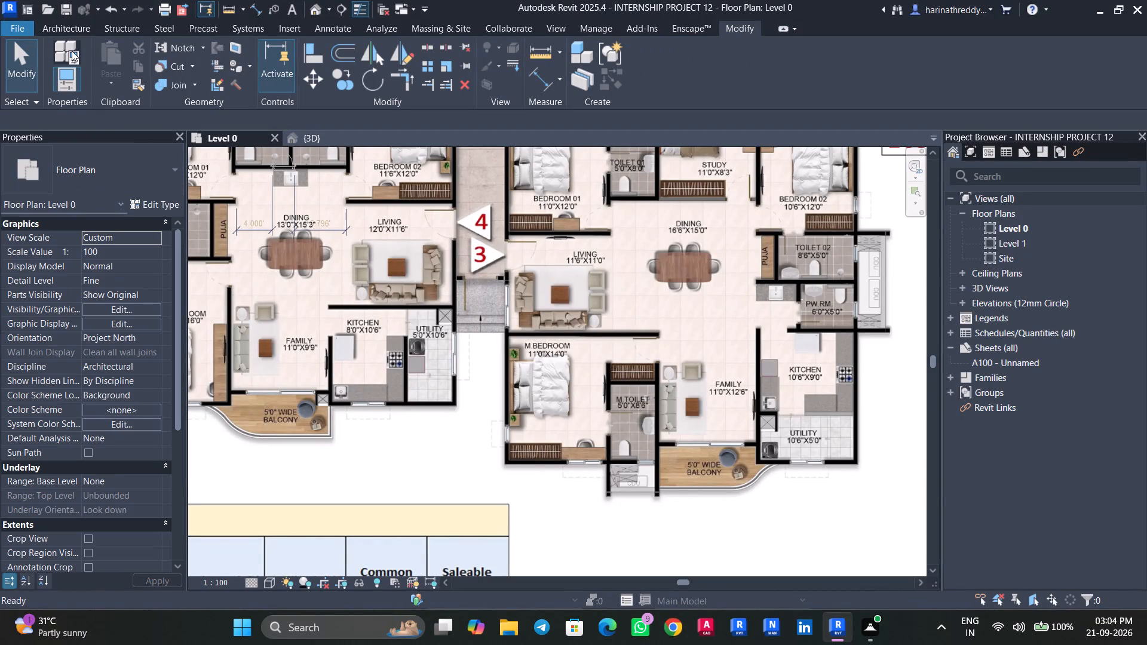
# Load the Doors_Concept_IntDbl door family from the Autodesk library's Doors category.
pyautogui.click(77, 30)
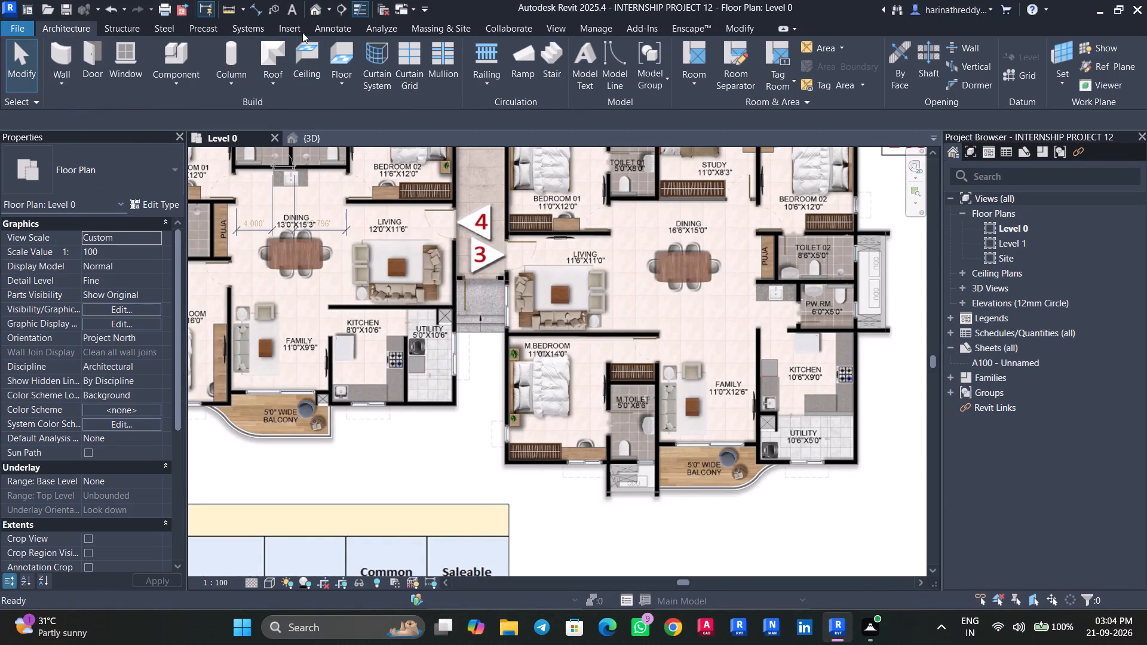
pyautogui.click(284, 31)
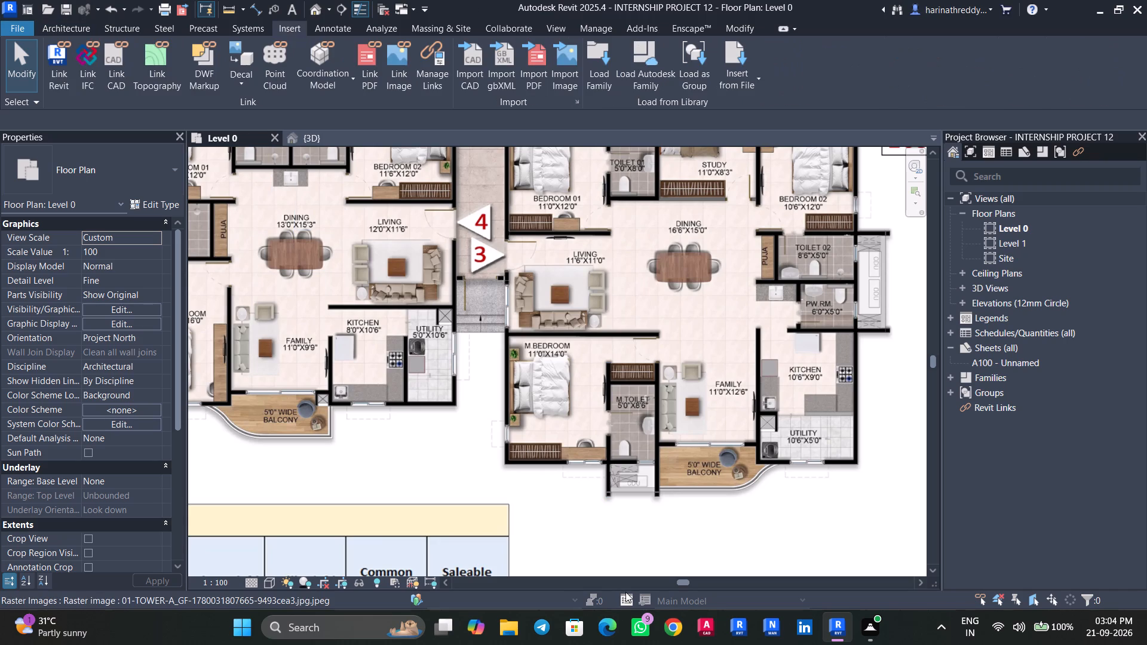
pyautogui.click(645, 67)
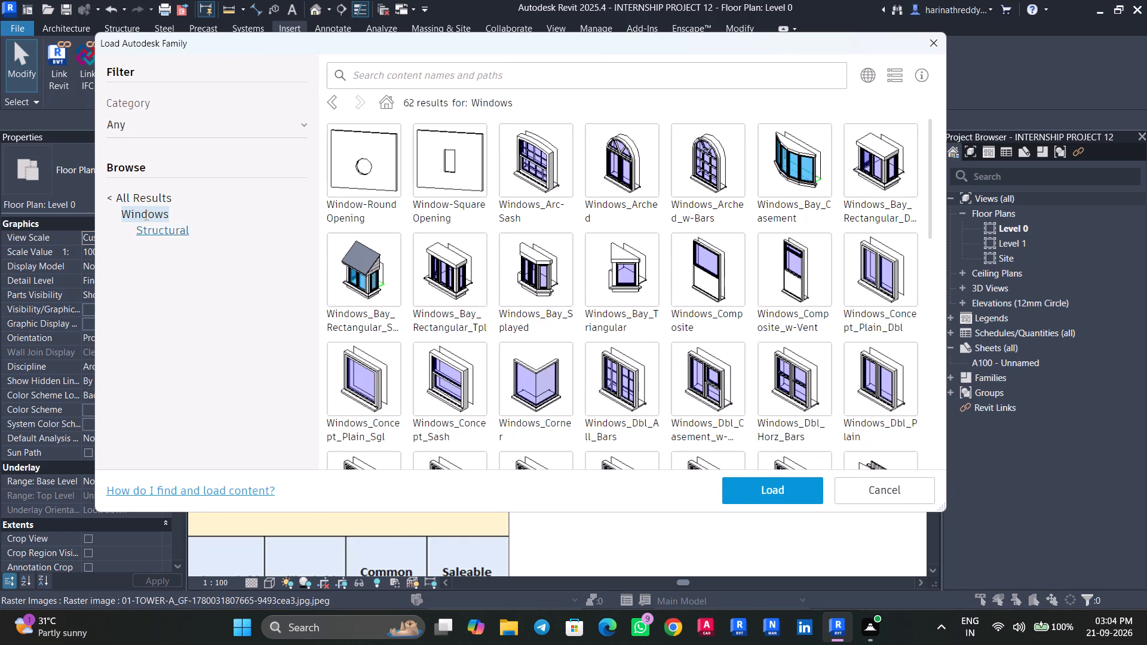
pyautogui.click(142, 202)
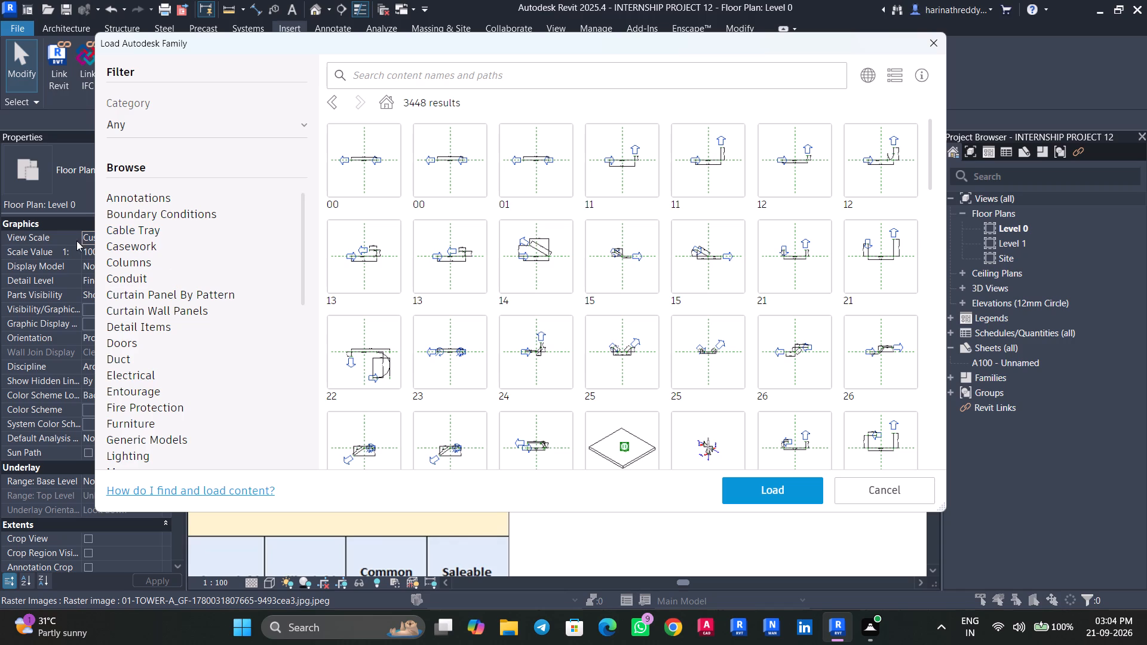
pyautogui.click(124, 340)
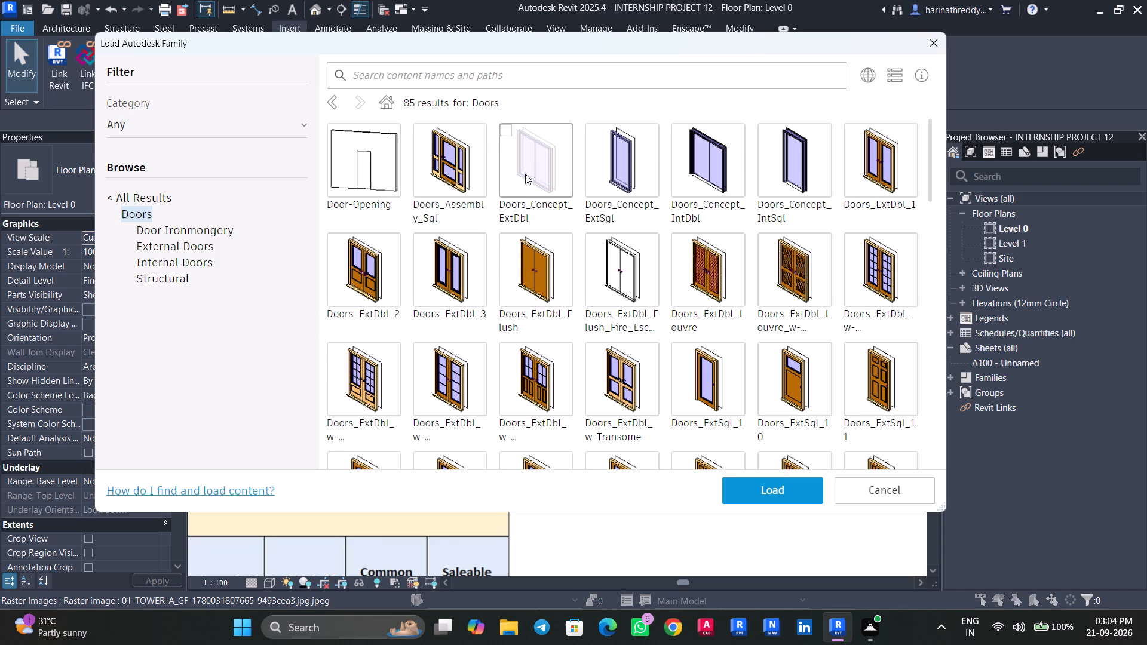
pyautogui.click(714, 168)
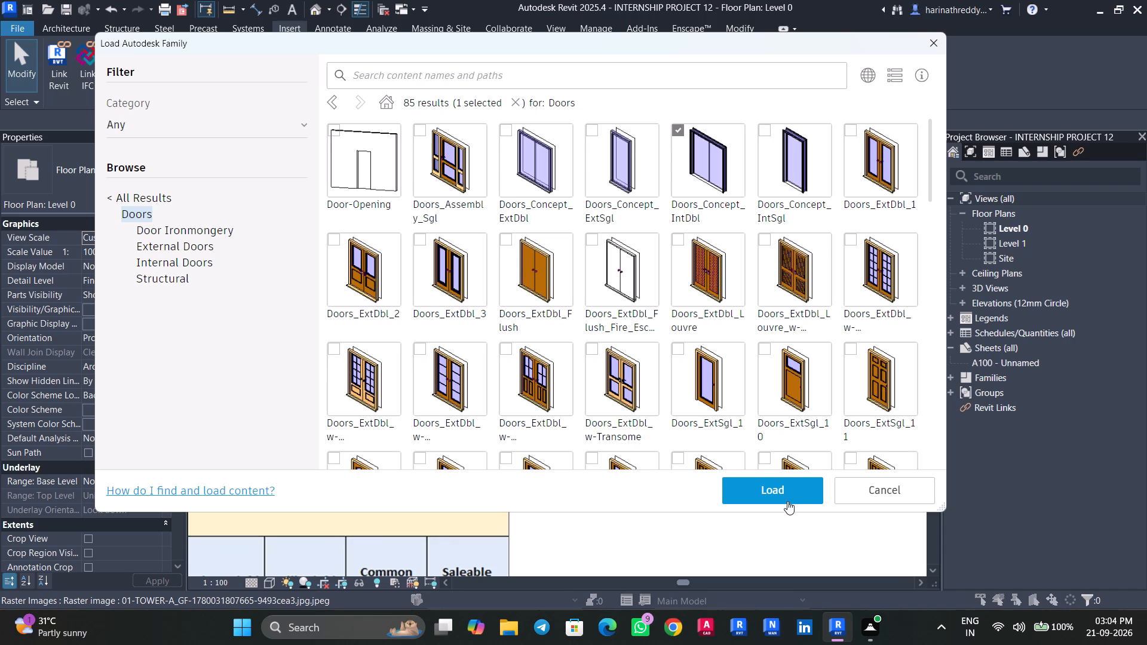
pyautogui.click(786, 493)
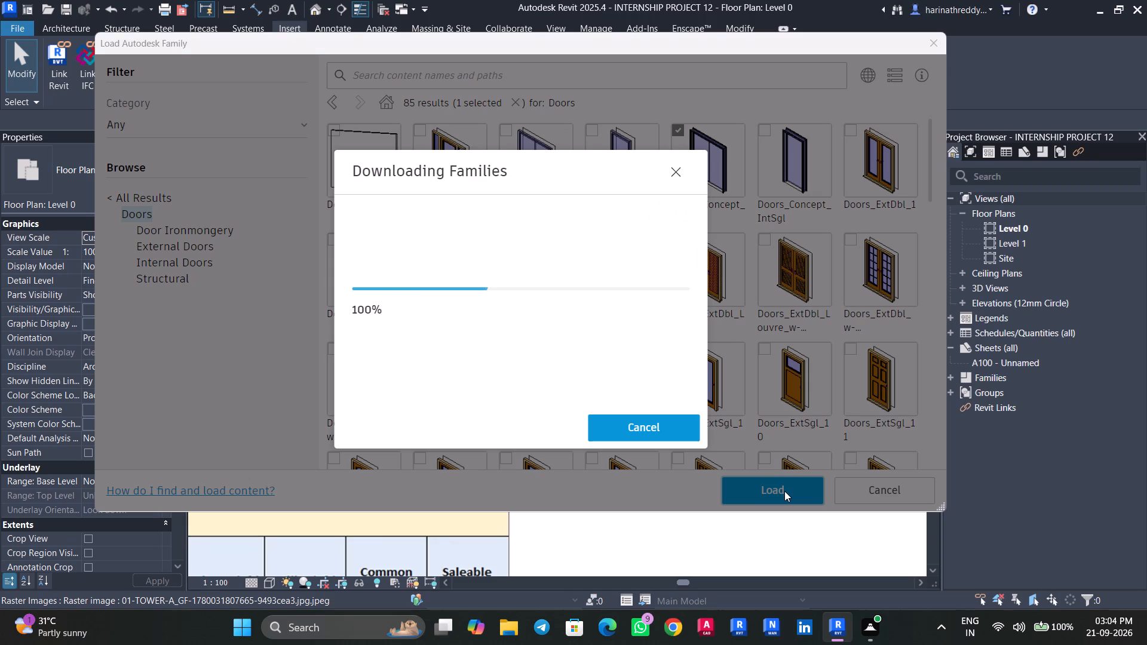
# Measure the width of the plan's balcony opening in flat 4's family room wall.
pyautogui.scroll(5, 384, 452)
pyautogui.moveTo(332, 446); pyautogui.dragTo(606, 474, button='middle')
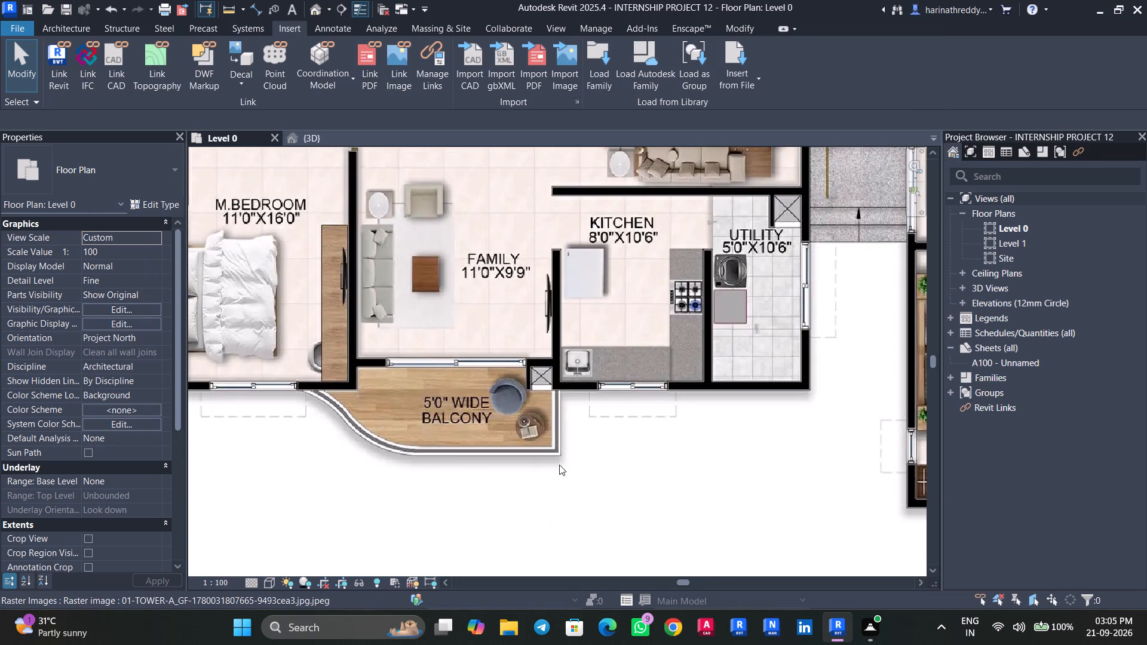
pyautogui.click(366, 472)
pyautogui.click(441, 67)
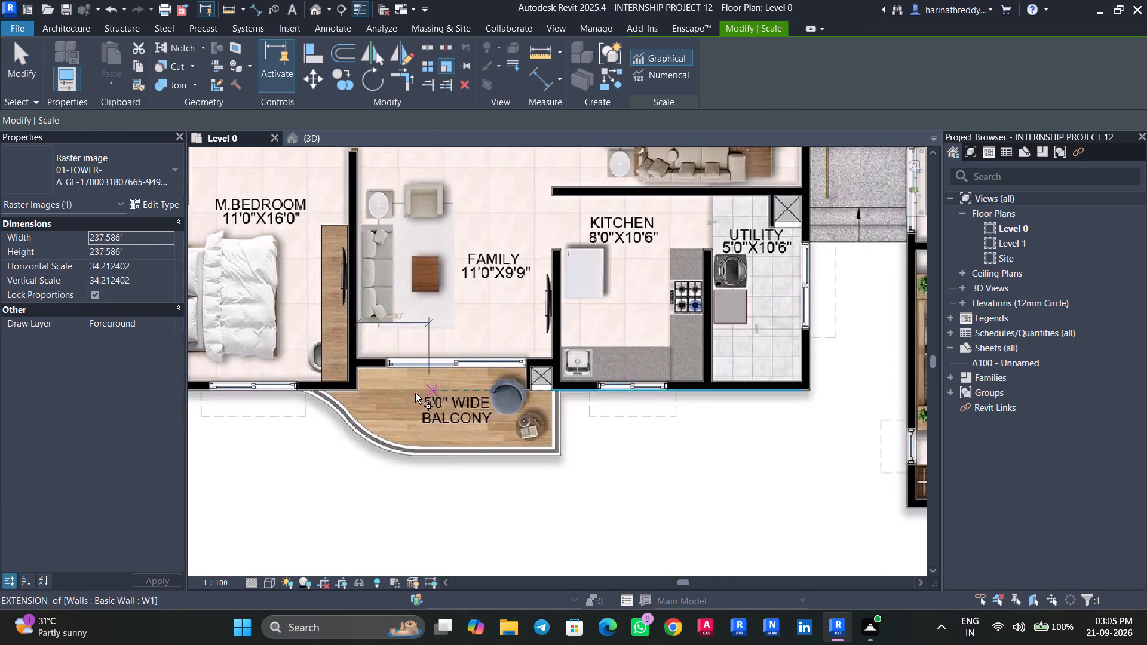
pyautogui.scroll(4, 414, 393)
pyautogui.scroll(4, 383, 351)
pyautogui.click(355, 320)
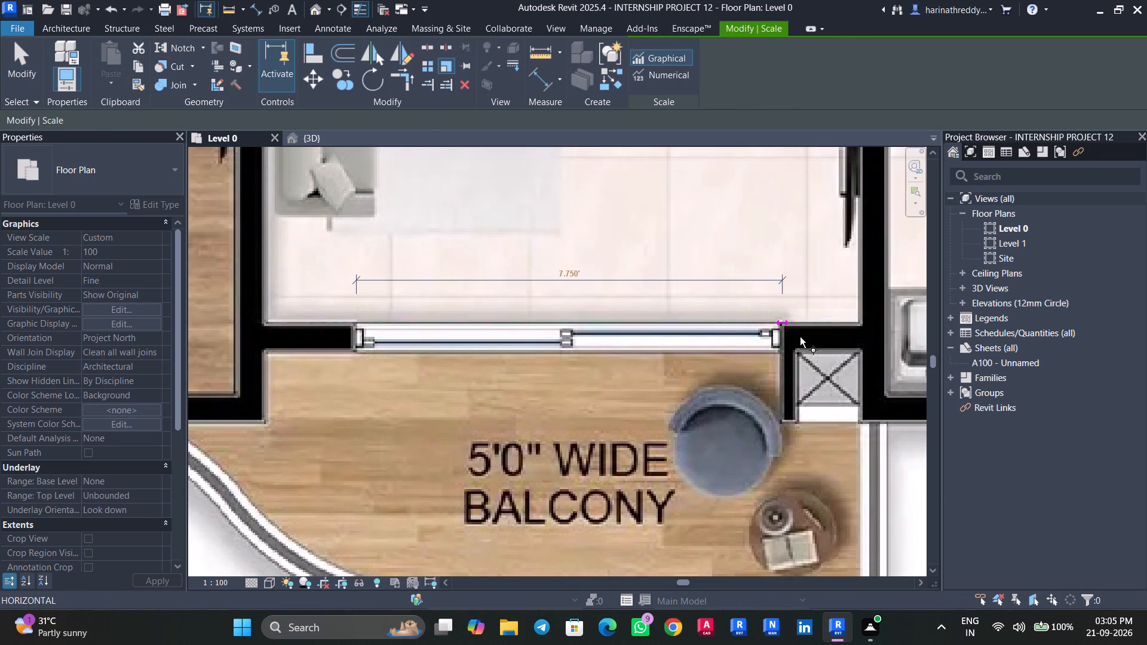
pyautogui.scroll(-4, 783, 322)
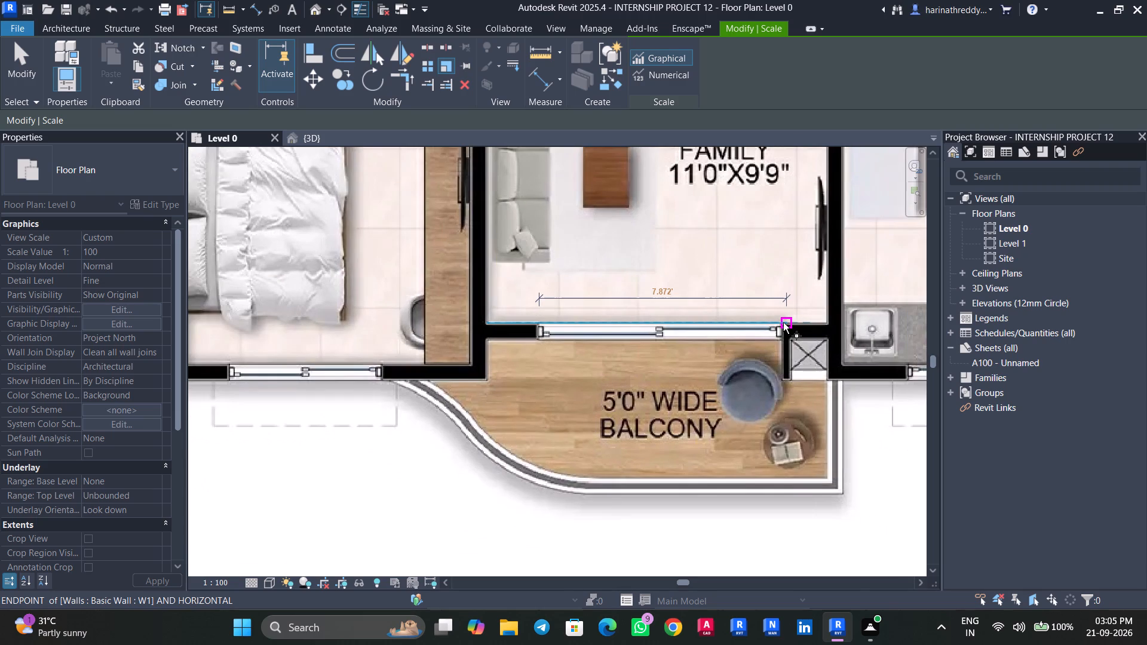
pyautogui.scroll(-2, 783, 322)
pyautogui.moveTo(783, 322); pyautogui.dragTo(784, 321, button='middle')
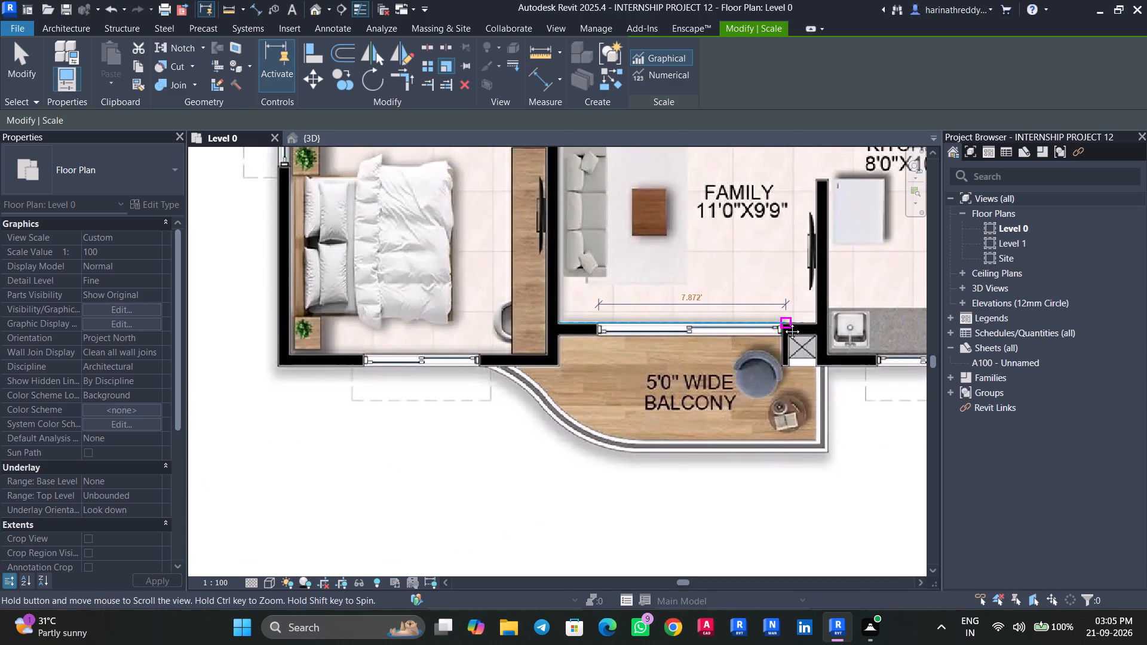
pyautogui.moveTo(784, 321); pyautogui.dragTo(719, 346, button='middle')
pyautogui.scroll(-1, 719, 346)
pyautogui.moveTo(719, 346); pyautogui.dragTo(689, 366, button='middle')
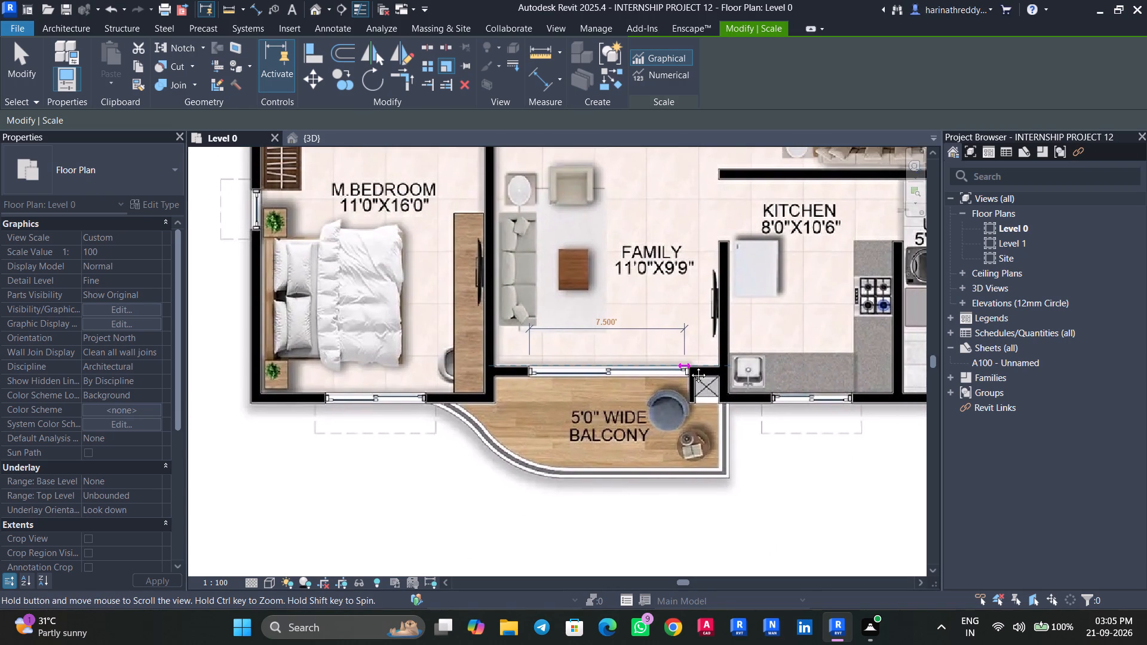
pyautogui.moveTo(689, 366); pyautogui.dragTo(525, 449, button='middle')
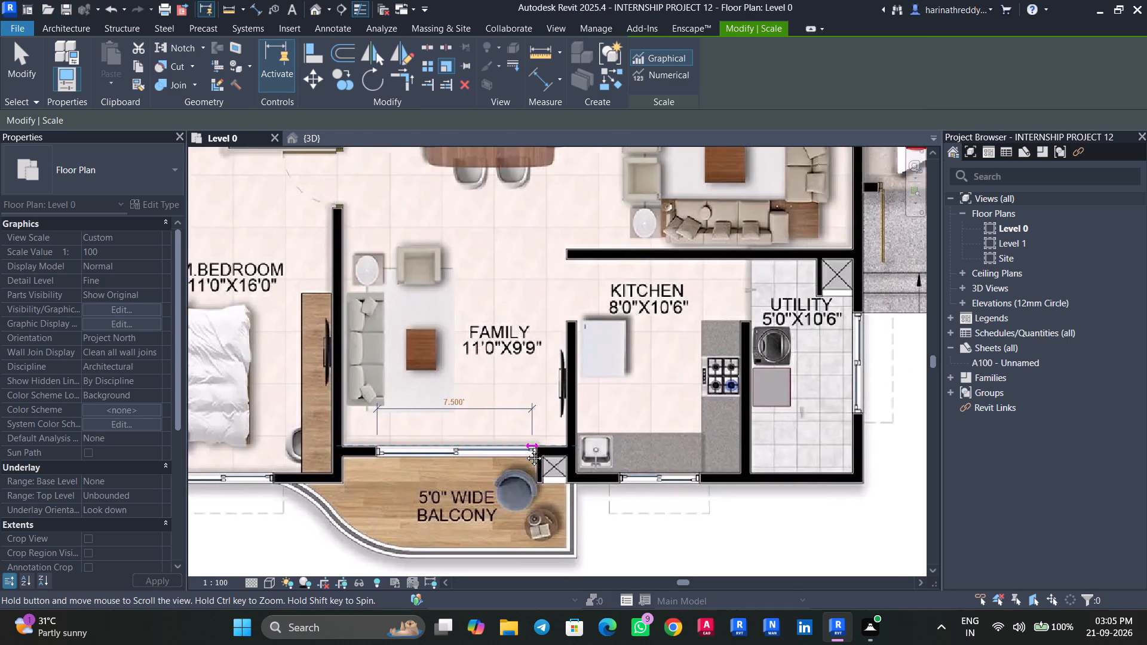
pyautogui.moveTo(525, 449); pyautogui.dragTo(524, 449, button='middle')
pyautogui.scroll(-4, 523, 449)
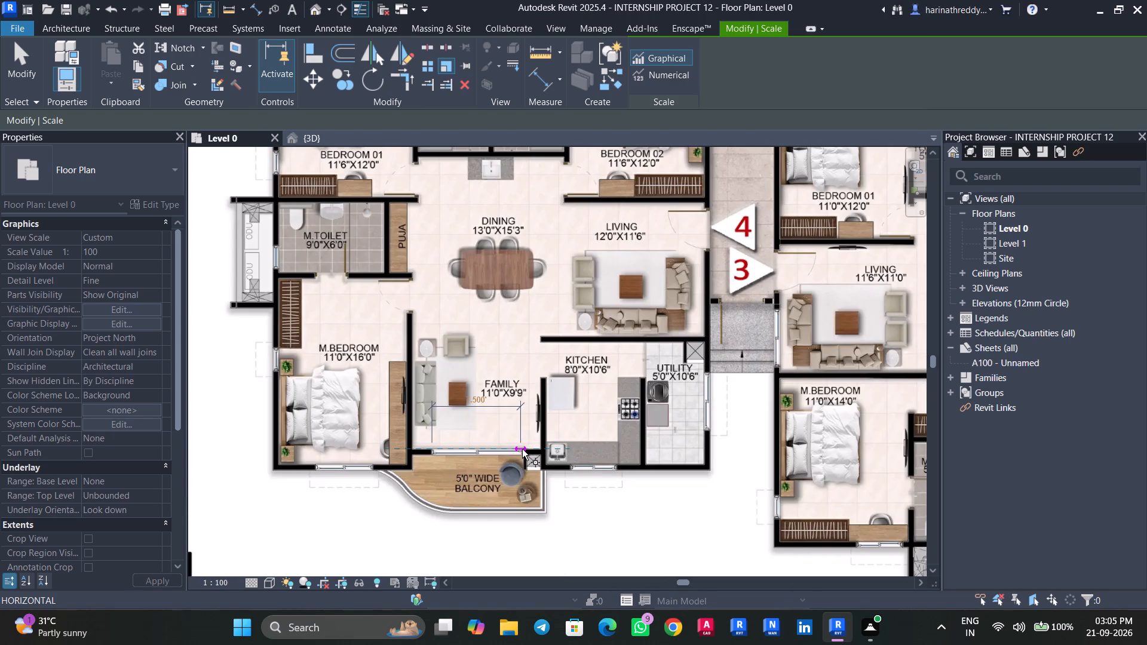
pyautogui.scroll(5, 522, 449)
pyautogui.moveTo(522, 449); pyautogui.dragTo(395, 435, button='middle')
pyautogui.moveTo(397, 435); pyautogui.dragTo(547, 406, button='middle')
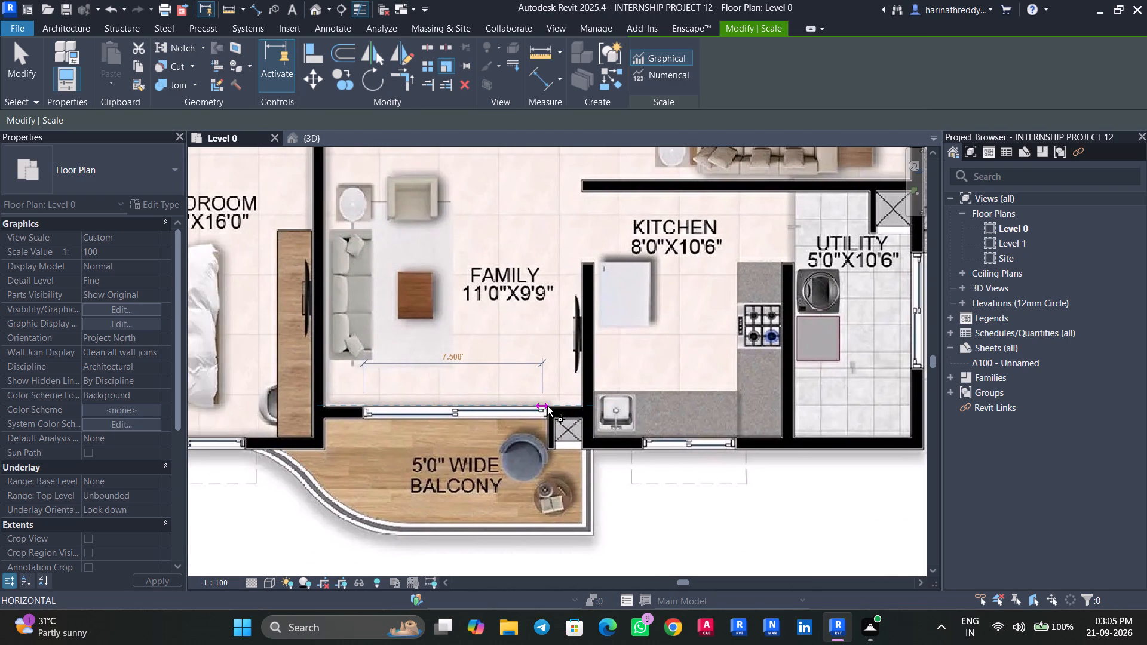
pyautogui.scroll(4, 549, 404)
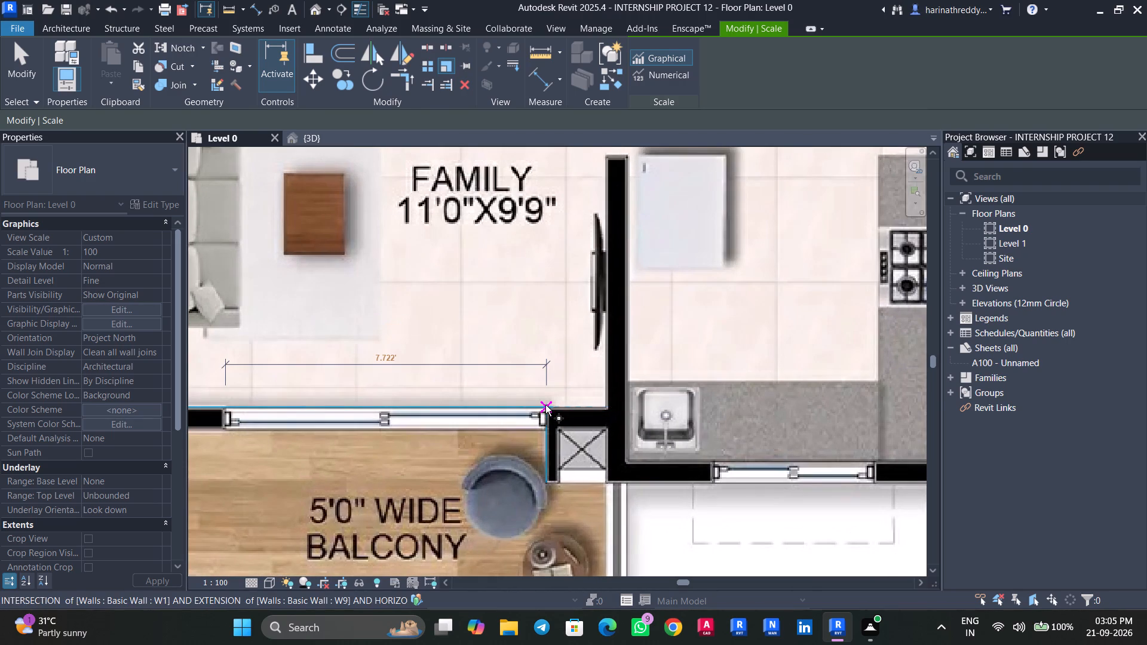
pyautogui.press('Escape')
pyautogui.press('Escape')
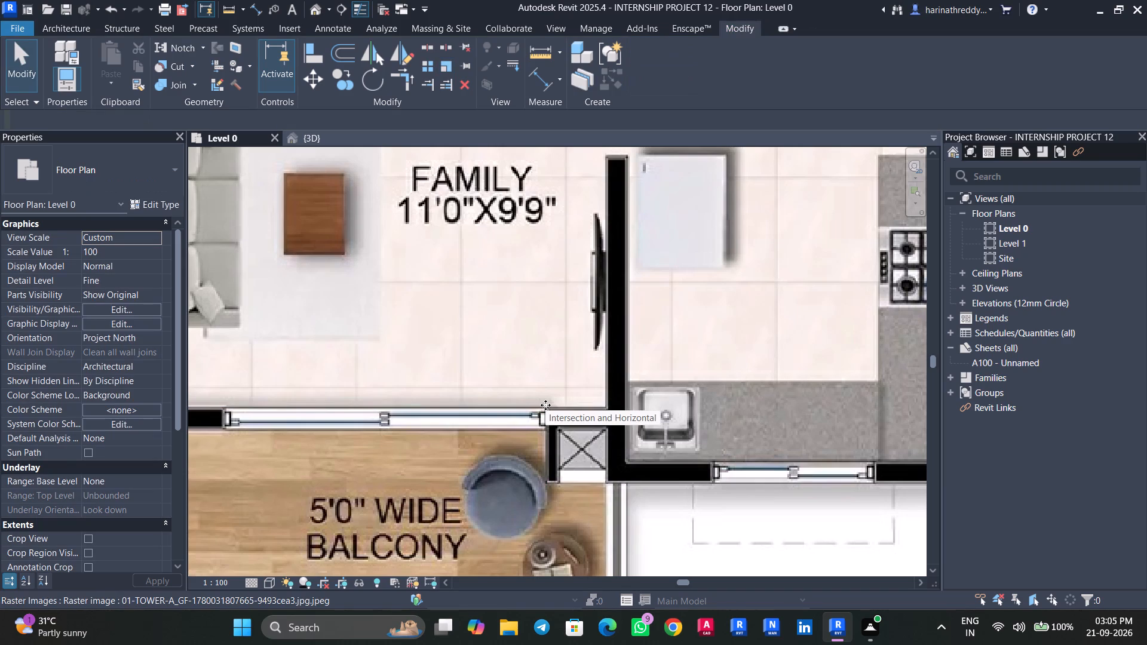
# Duplicate the Doors_Concept_IntDbl 1810x2110mm door type as 8' and set its rough width to 8'.
pyautogui.write('DR')
pyautogui.click(161, 204)
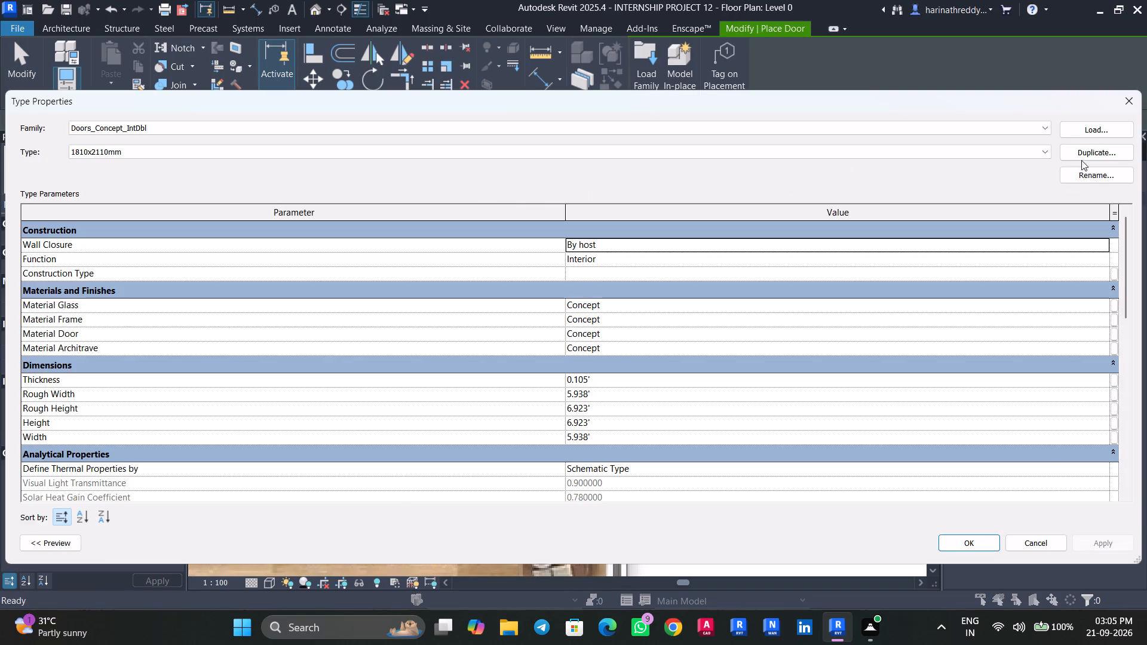
pyautogui.click(1121, 100)
pyautogui.click(135, 205)
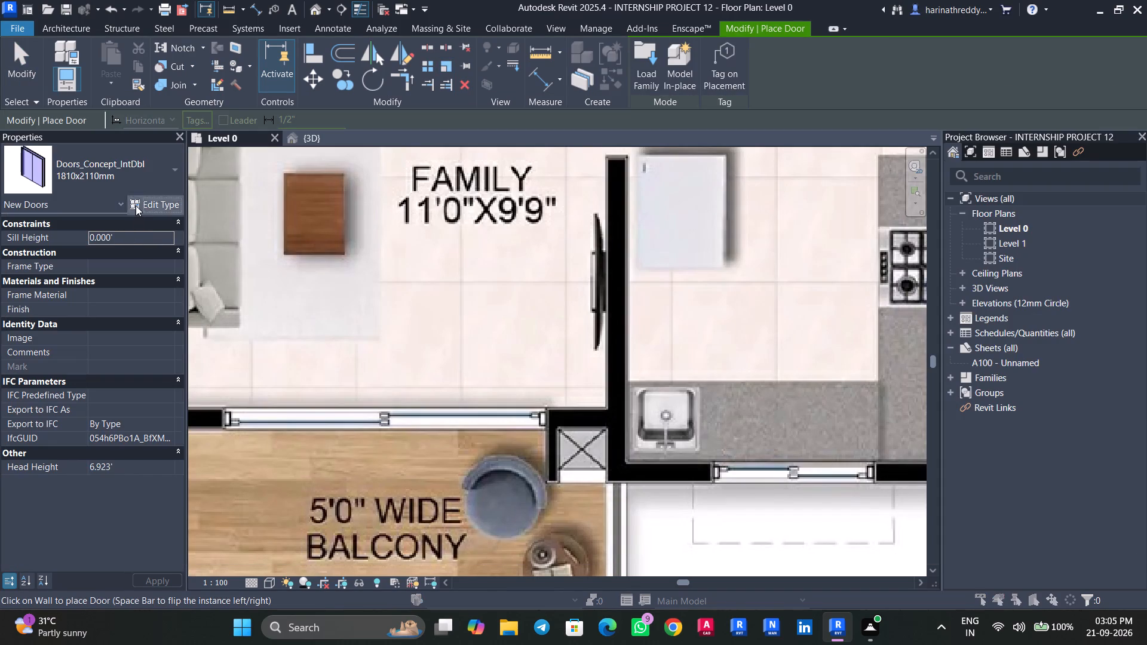
pyautogui.click(1114, 159)
pyautogui.write("8'")
pyautogui.press('Return')
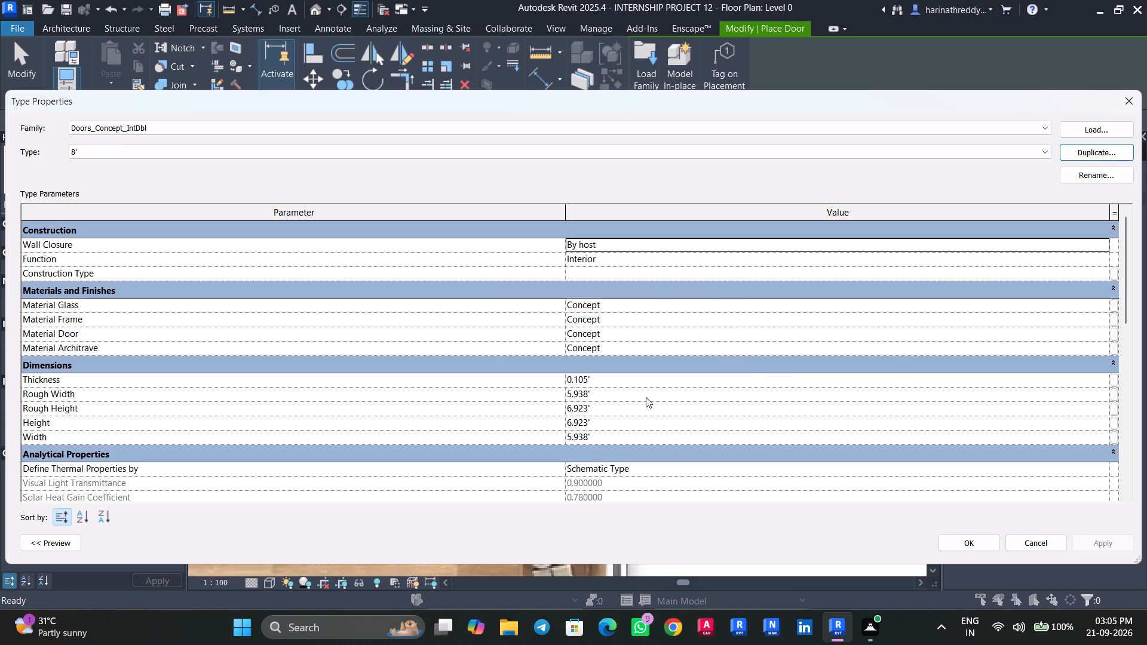
pyautogui.click(646, 397)
pyautogui.write("8'")
pyautogui.press('Return')
pyautogui.click(1090, 544)
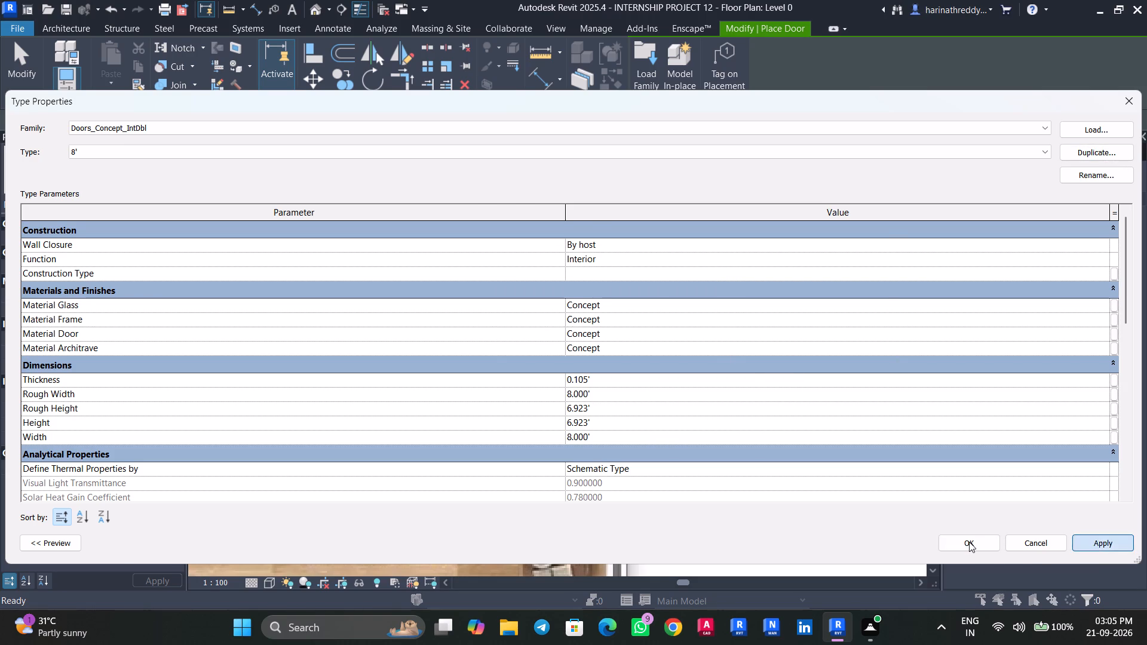
pyautogui.click(969, 542)
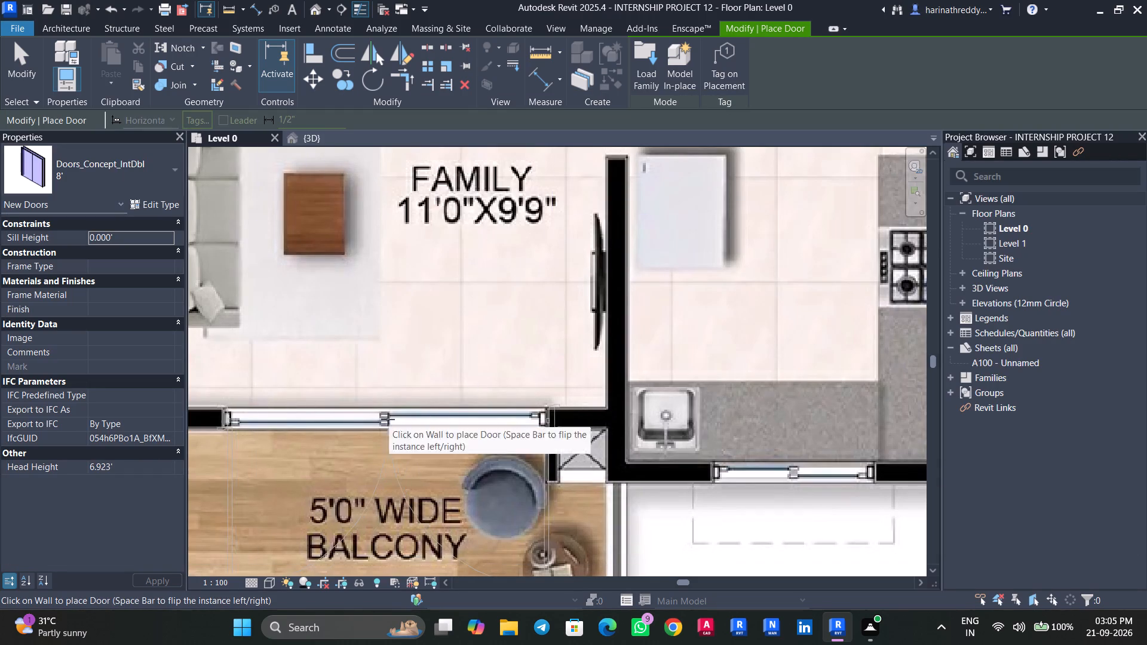
# Place an 8' Doors_Concept_IntDbl door in the plan opening between flat 4's family room and its balcony.
pyautogui.scroll(-3, 384, 419)
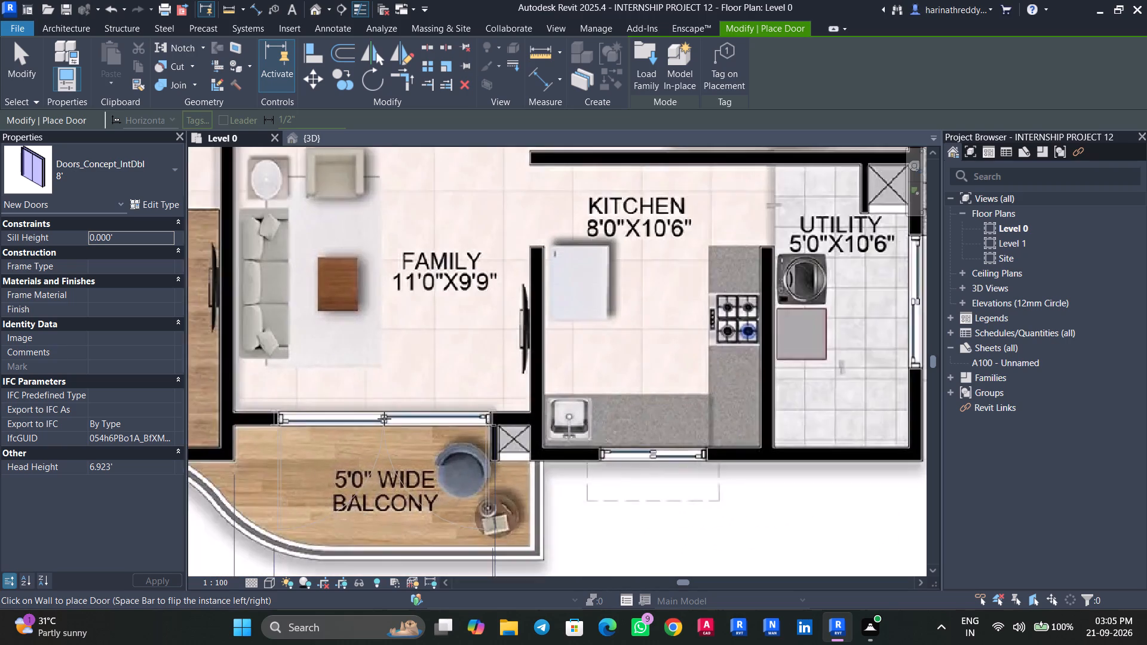
pyautogui.scroll(-3, 384, 419)
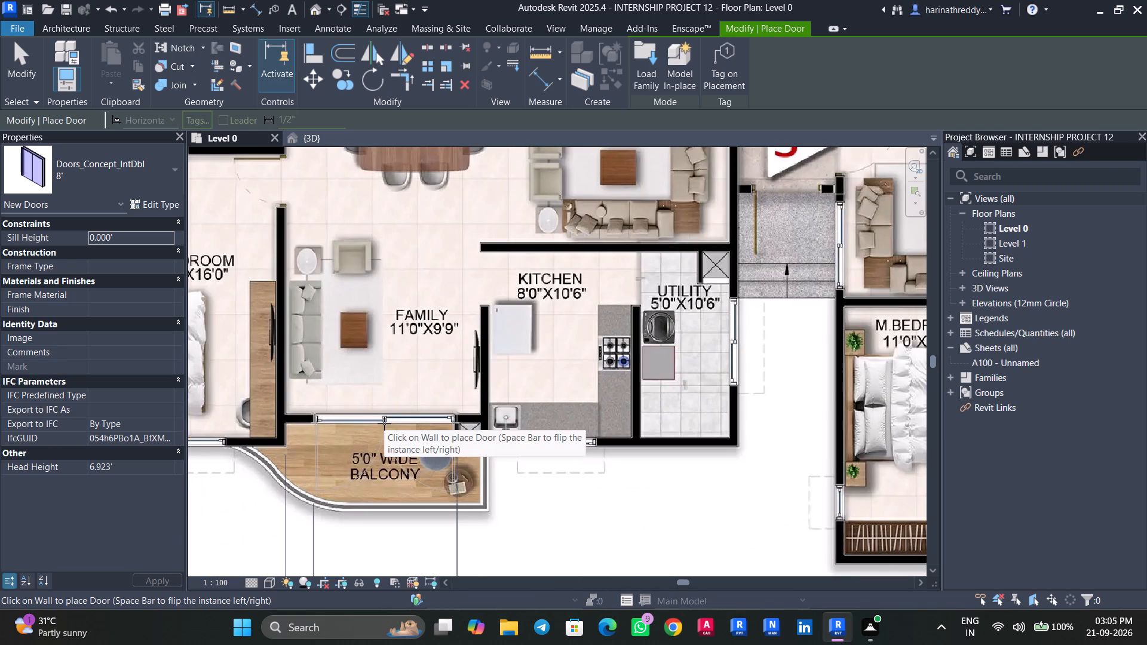
pyautogui.click(384, 423)
# Place an 8' Doors_Concept_IntDbl door in the plan opening between flat 3's family room and its balcony.
pyautogui.scroll(-7, 384, 423)
pyautogui.scroll(1, 384, 423)
pyautogui.scroll(-2, 384, 423)
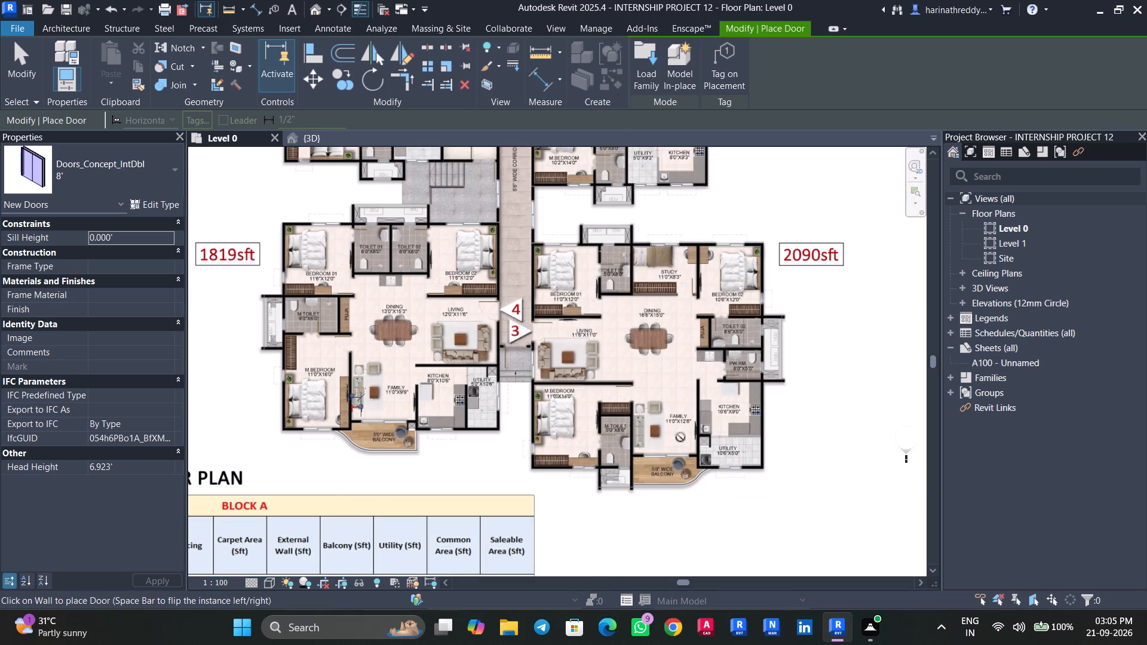
pyautogui.scroll(11, 682, 438)
pyautogui.moveTo(642, 494); pyautogui.dragTo(617, 411, button='middle')
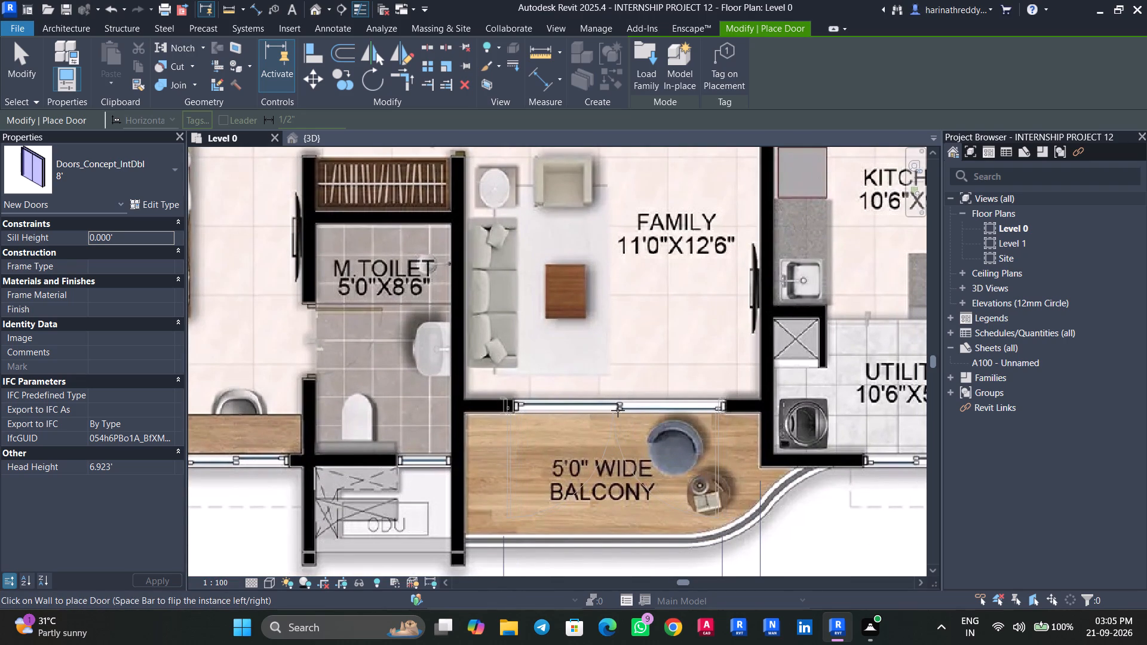
pyautogui.click(621, 410)
# Place an 8' Doors_Concept_IntDbl door in the plan opening between flat 2's dining area and its balcony.
pyautogui.scroll(-13, 621, 410)
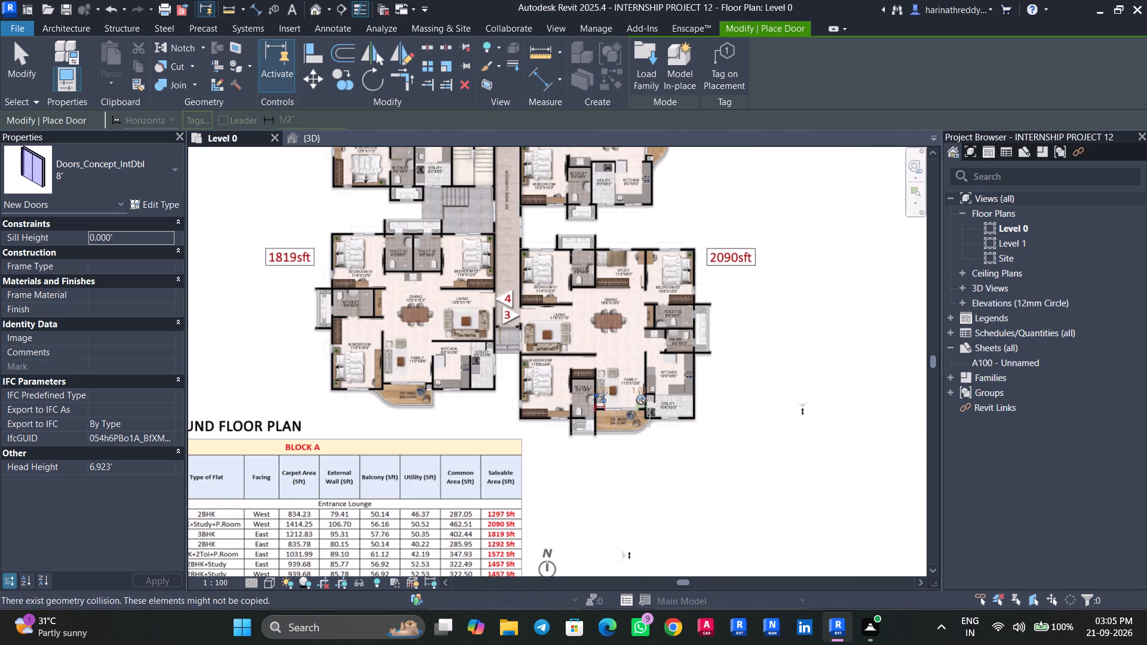
pyautogui.moveTo(726, 262); pyautogui.dragTo(707, 470, button='middle')
pyautogui.scroll(4, 634, 339)
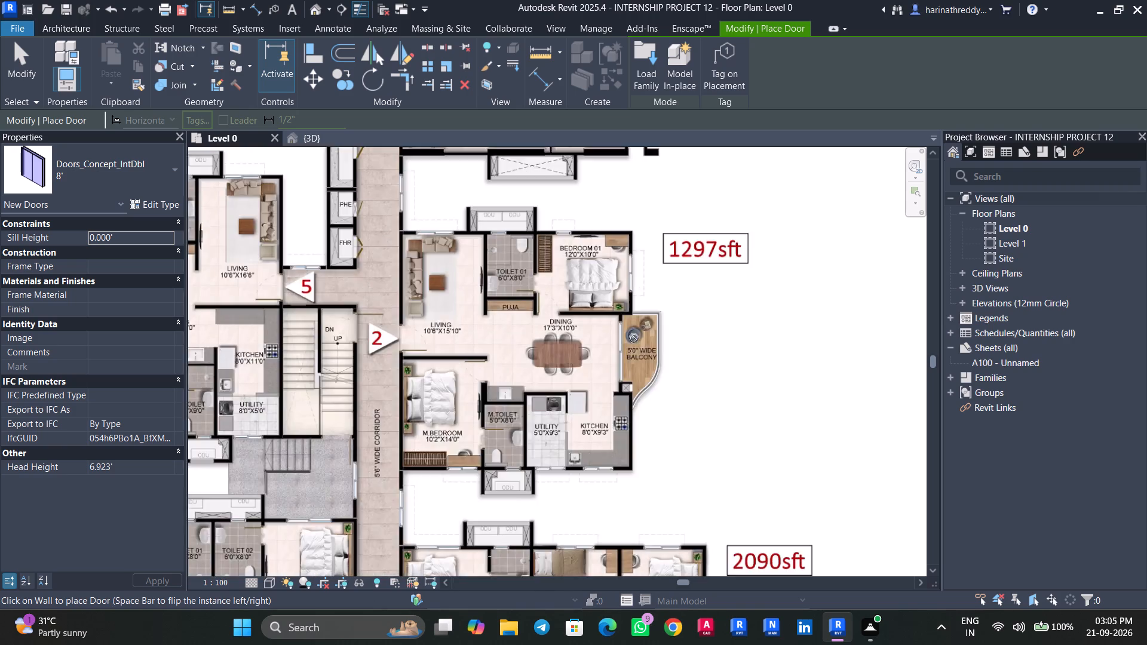
pyautogui.scroll(10, 634, 338)
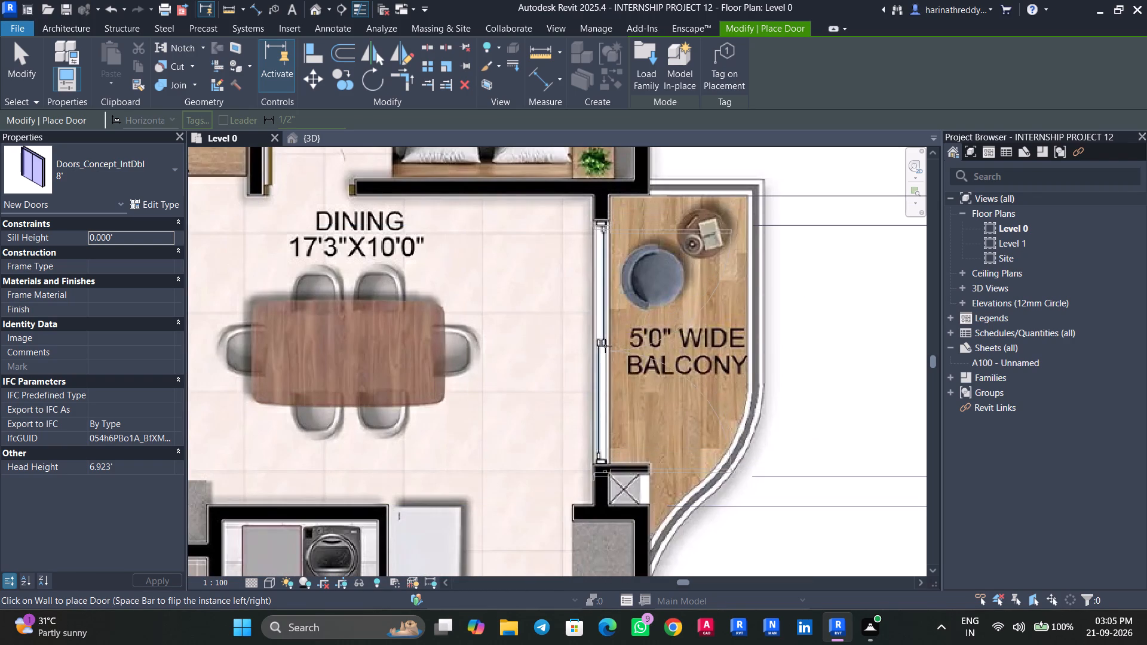
pyautogui.click(607, 343)
# Place an 8' Doors_Concept_IntDbl door in the plan opening between flat 8's living and dining room and its balcony.
pyautogui.scroll(-7, 607, 343)
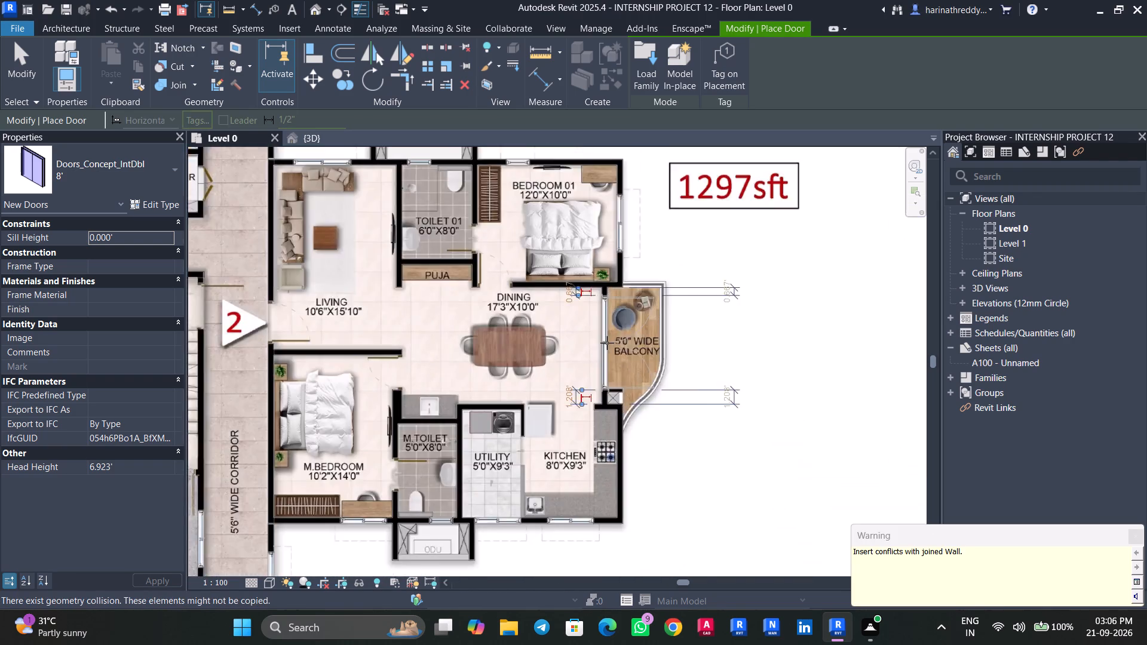
pyautogui.scroll(-3, 607, 343)
pyautogui.moveTo(619, 196); pyautogui.dragTo(659, 446, button='middle')
pyautogui.scroll(-2, 642, 457)
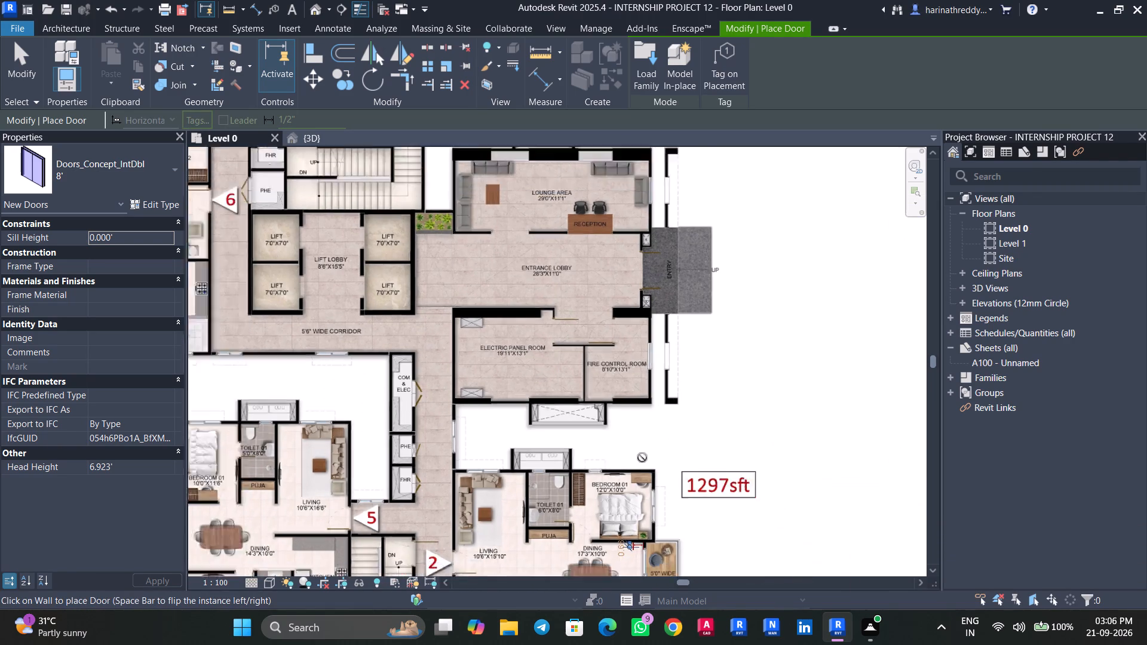
pyautogui.scroll(-2, 642, 457)
pyautogui.moveTo(471, 347); pyautogui.dragTo(575, 504, button='middle')
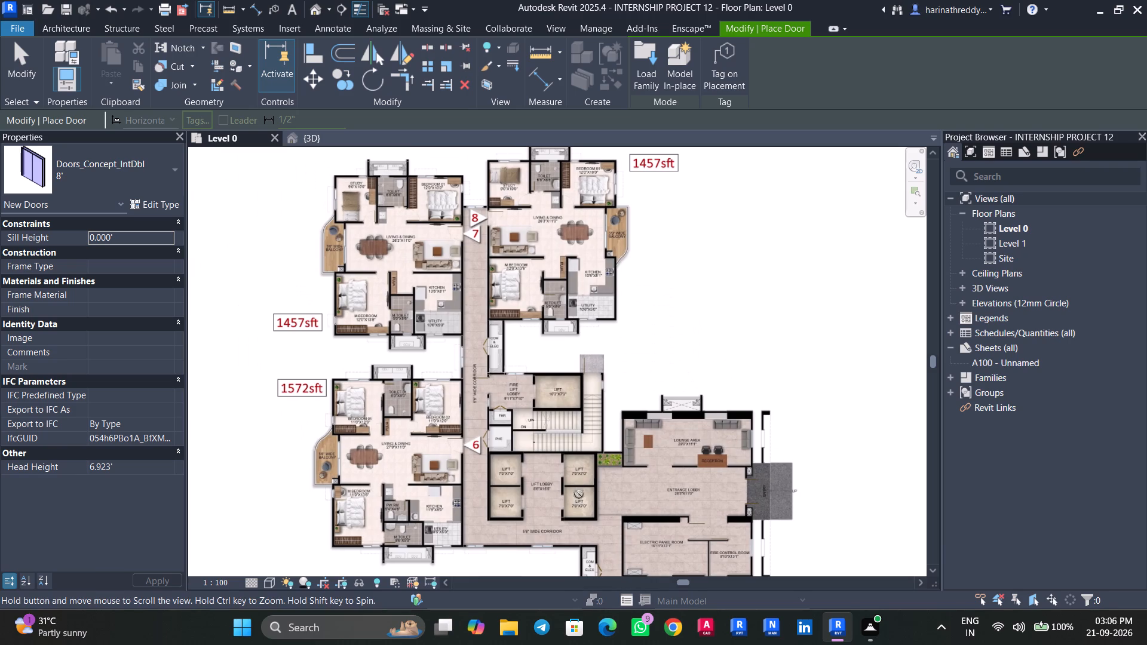
pyautogui.scroll(14, 615, 212)
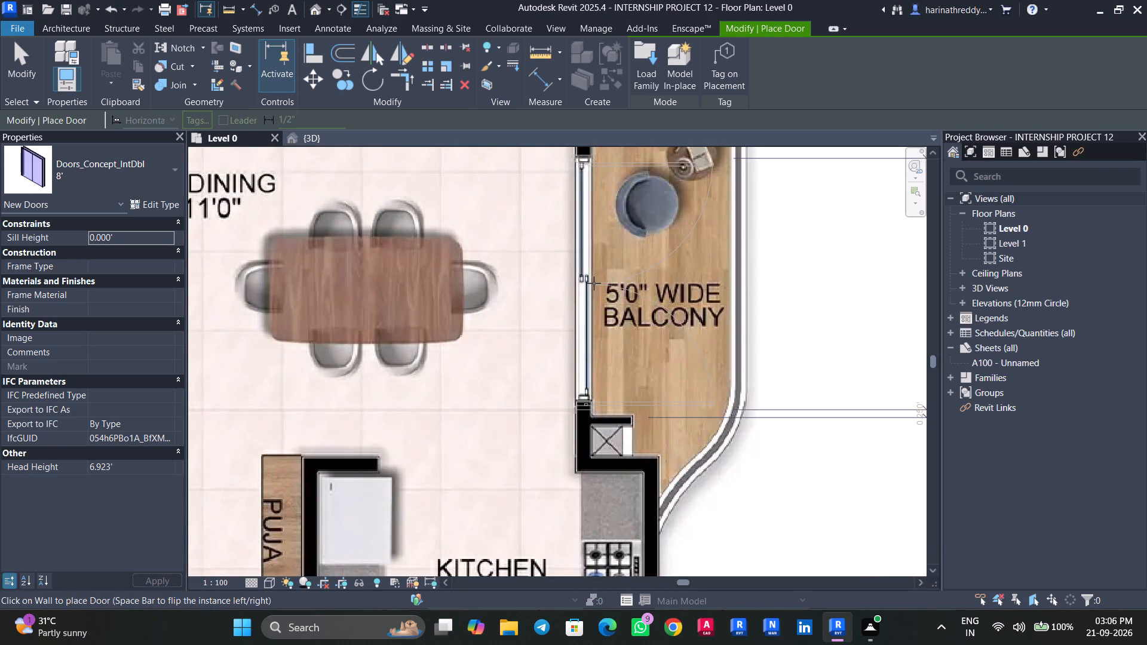
pyautogui.click(590, 282)
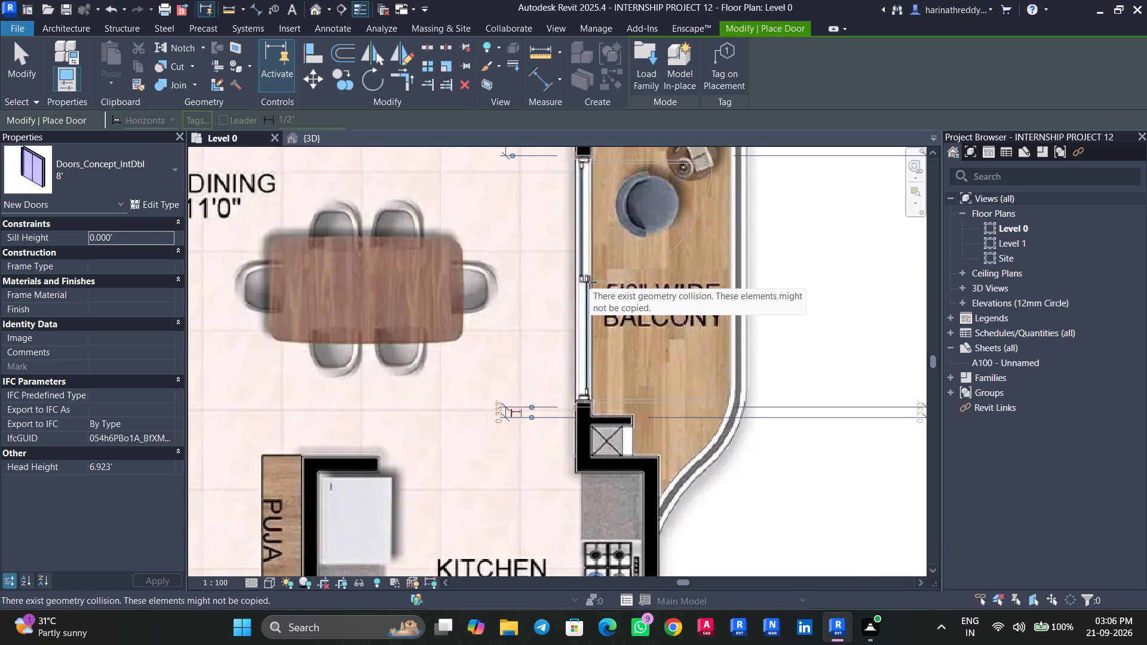
# Place an 8' Doors_Concept_IntDbl door in the plan opening between flat 7's living and dining room and its balcony.
pyautogui.scroll(-5, 590, 282)
pyautogui.moveTo(591, 282); pyautogui.dragTo(826, 391, button='middle')
pyautogui.scroll(-5, 828, 383)
pyautogui.scroll(7, 359, 416)
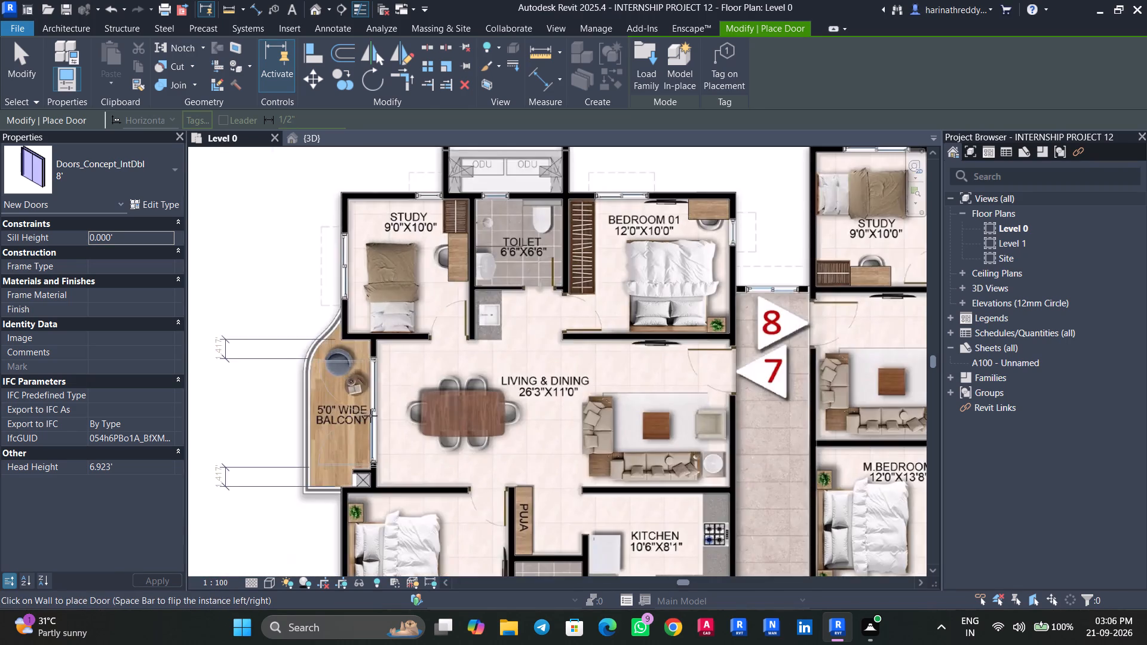
pyautogui.scroll(2, 370, 416)
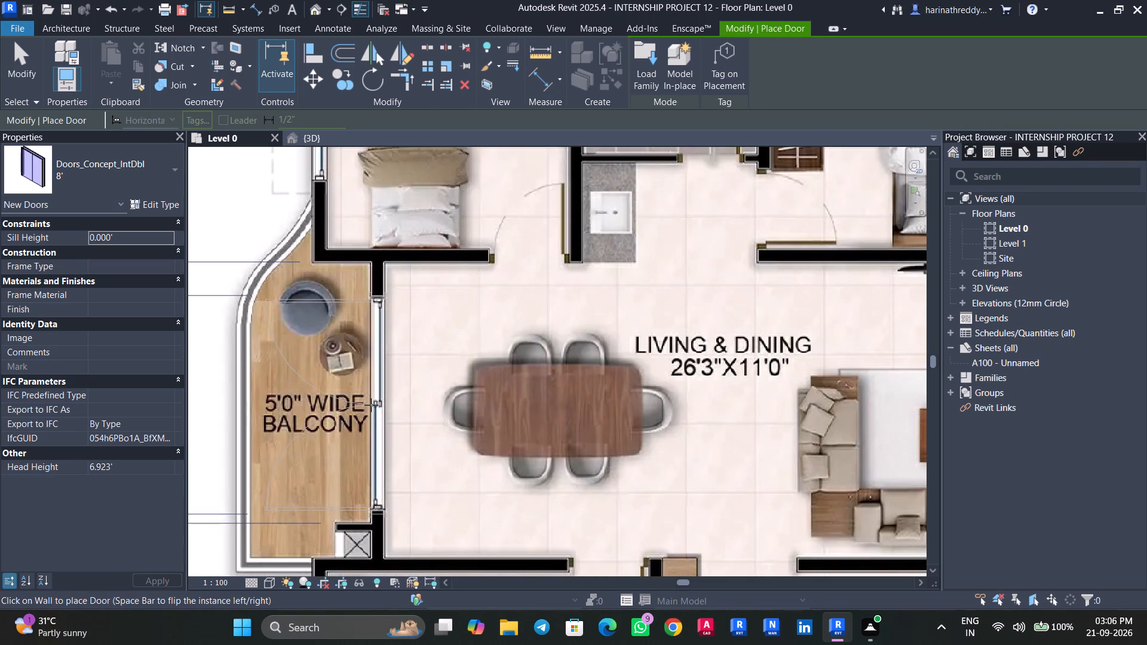
pyautogui.click(372, 402)
# Place an 8' Doors_Concept_IntDbl door in the plan opening between flat 6's living and dining room and its balcony.
pyautogui.scroll(-7, 372, 402)
pyautogui.moveTo(435, 433); pyautogui.dragTo(551, 171, button='middle')
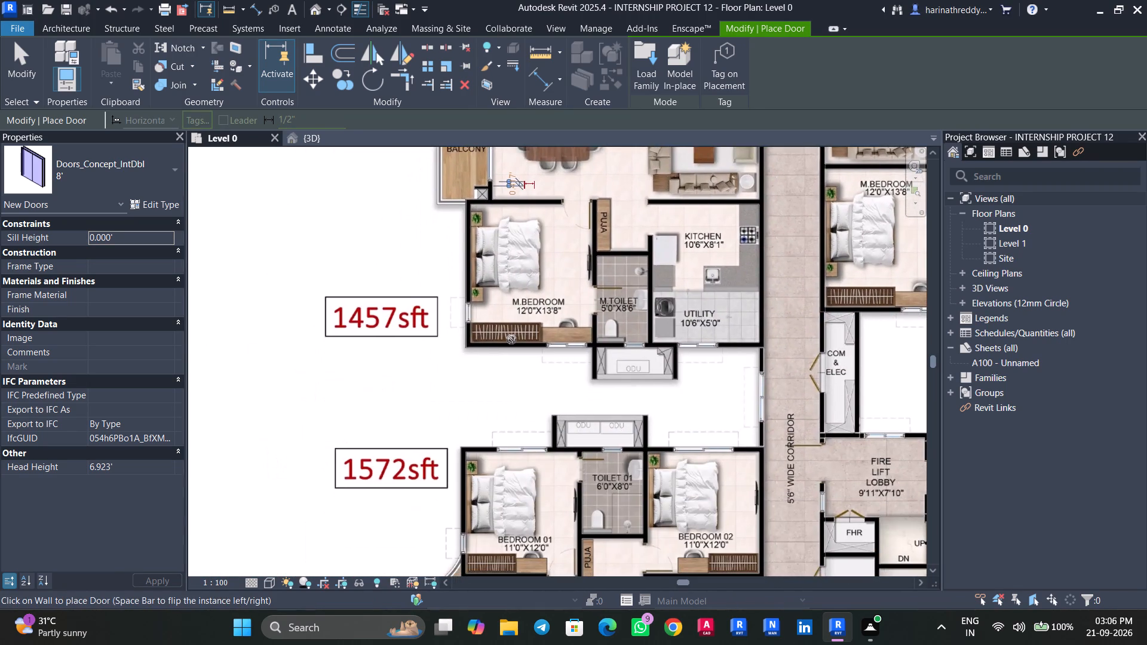
pyautogui.scroll(-5, 511, 339)
pyautogui.moveTo(517, 366); pyautogui.dragTo(548, 183, button='middle')
pyautogui.scroll(12, 517, 307)
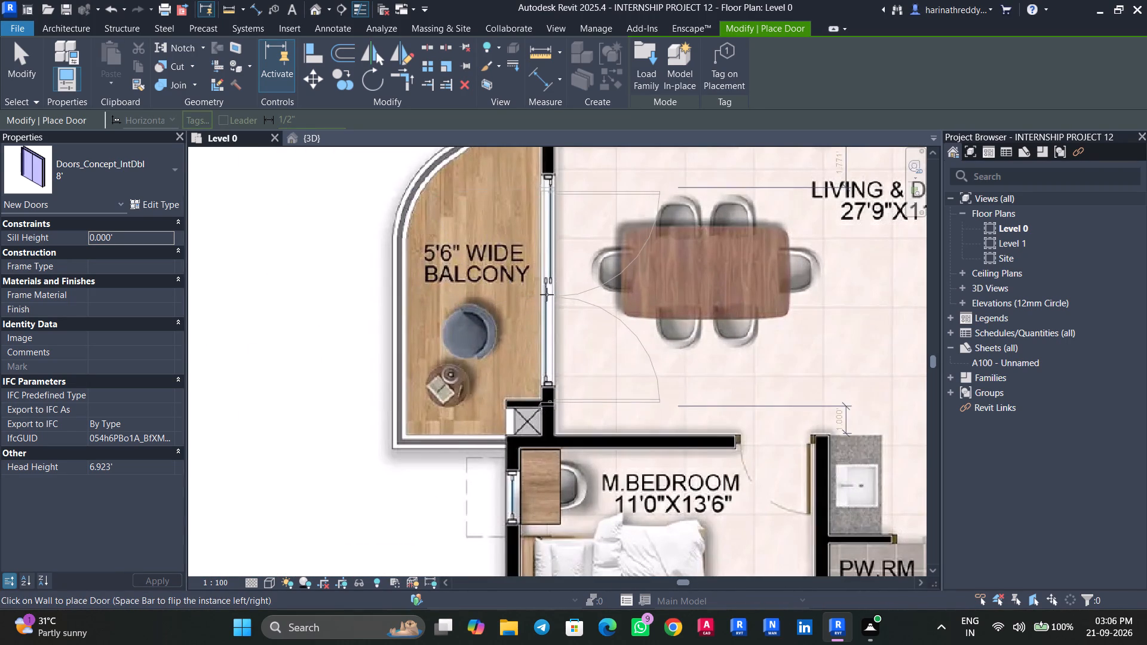
pyautogui.click(545, 284)
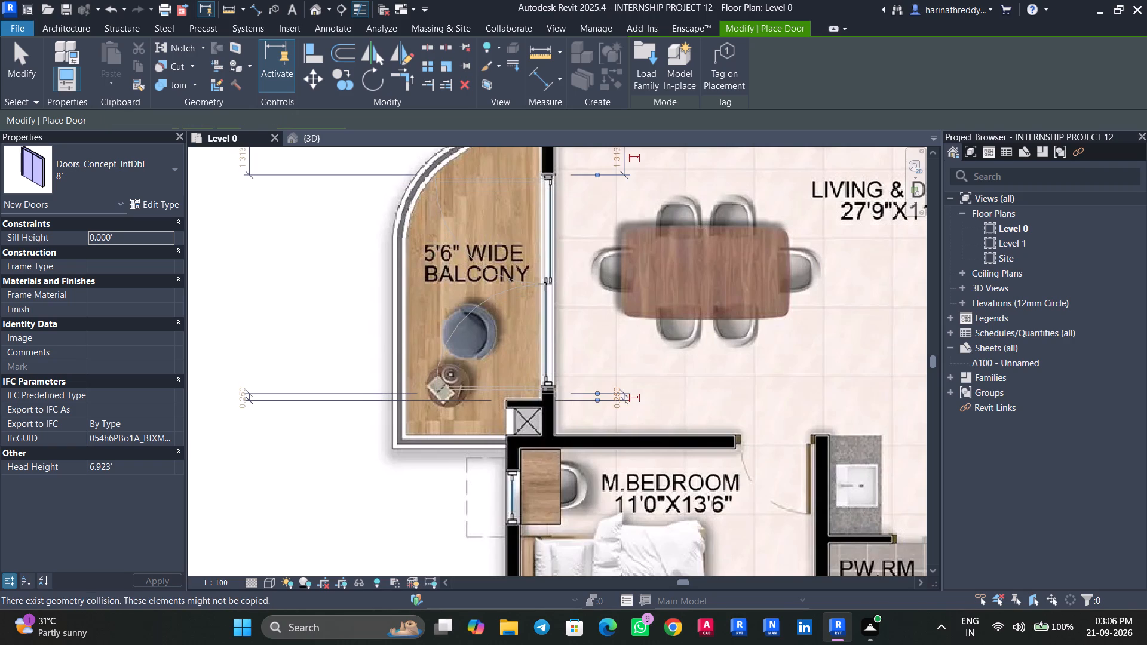
# Place an 8' Doors_Concept_IntDbl door in the plan opening between flat 5's dining area and its balcony, and end door placement.
pyautogui.scroll(-10, 545, 284)
pyautogui.scroll(1, 545, 284)
pyautogui.scroll(-9, 545, 284)
pyautogui.scroll(2, 591, 385)
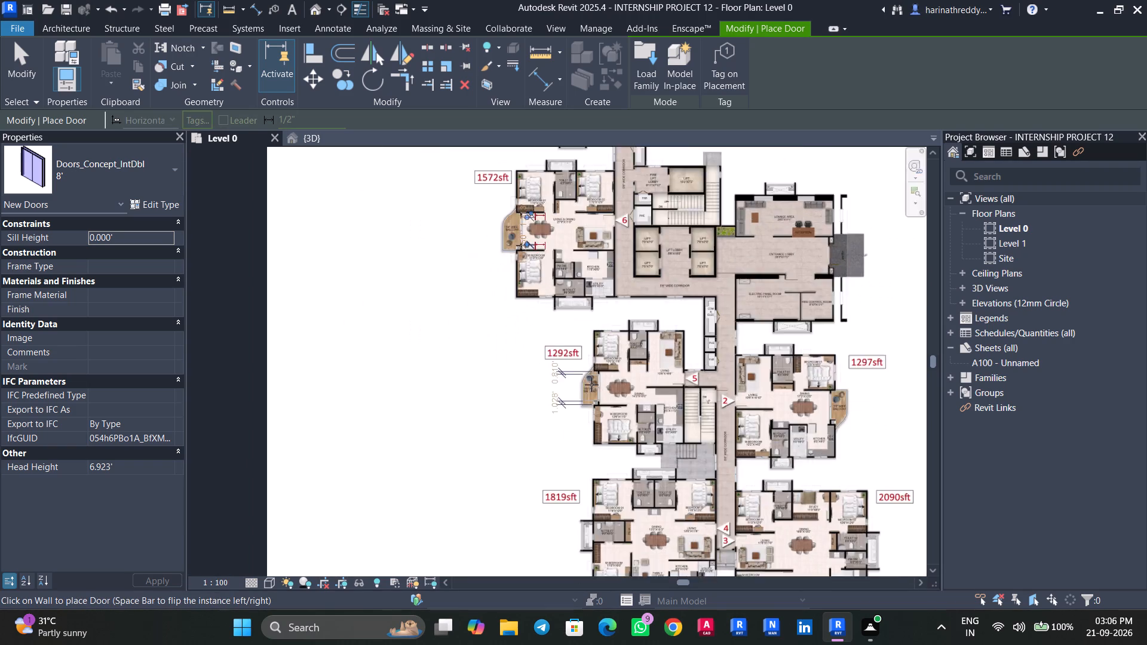
pyautogui.scroll(7, 591, 385)
pyautogui.scroll(-1, 605, 398)
pyautogui.scroll(10, 605, 398)
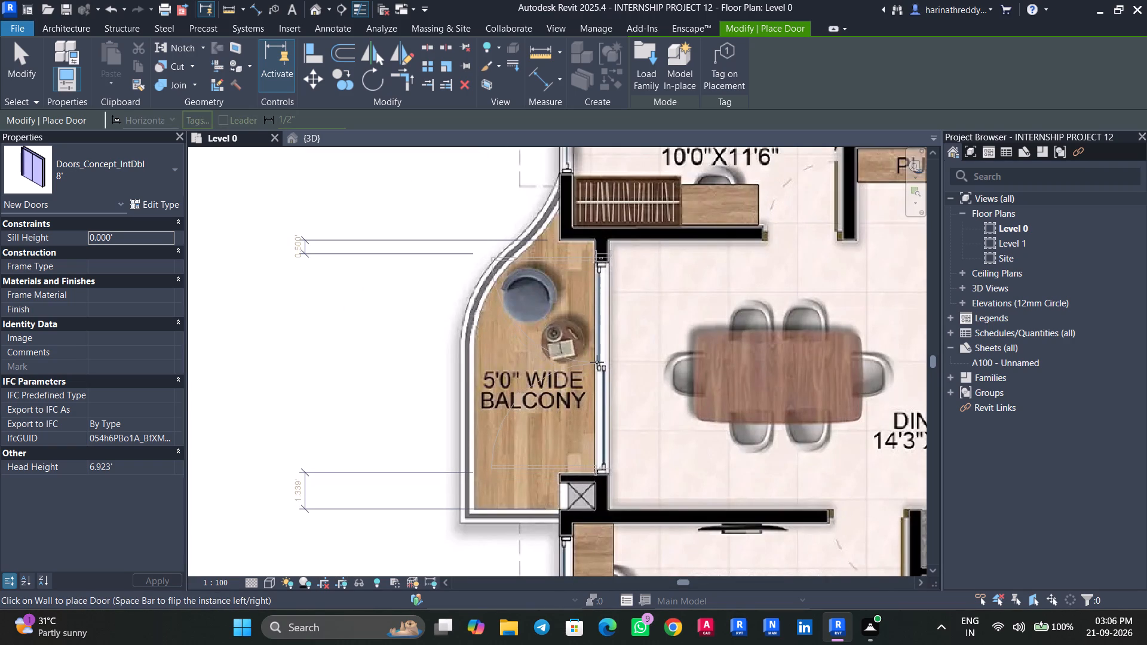
pyautogui.click(597, 362)
pyautogui.scroll(-13, 597, 362)
pyautogui.moveTo(575, 417); pyautogui.dragTo(462, 198, button='middle')
pyautogui.press('Escape')
pyautogui.press('Escape')
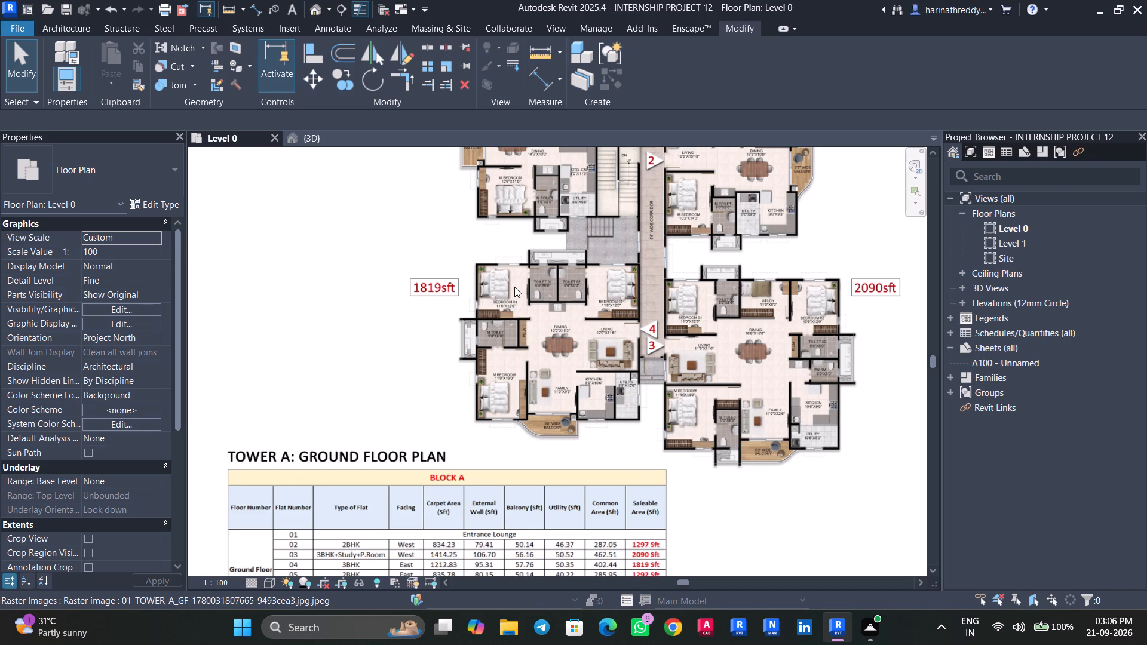
# Inspect the balcony double doors, checking flat 3's family room door on the plan and flat 2's door in the 3D view.
pyautogui.scroll(9, 767, 477)
pyautogui.moveTo(740, 477); pyautogui.dragTo(512, 520, button='middle')
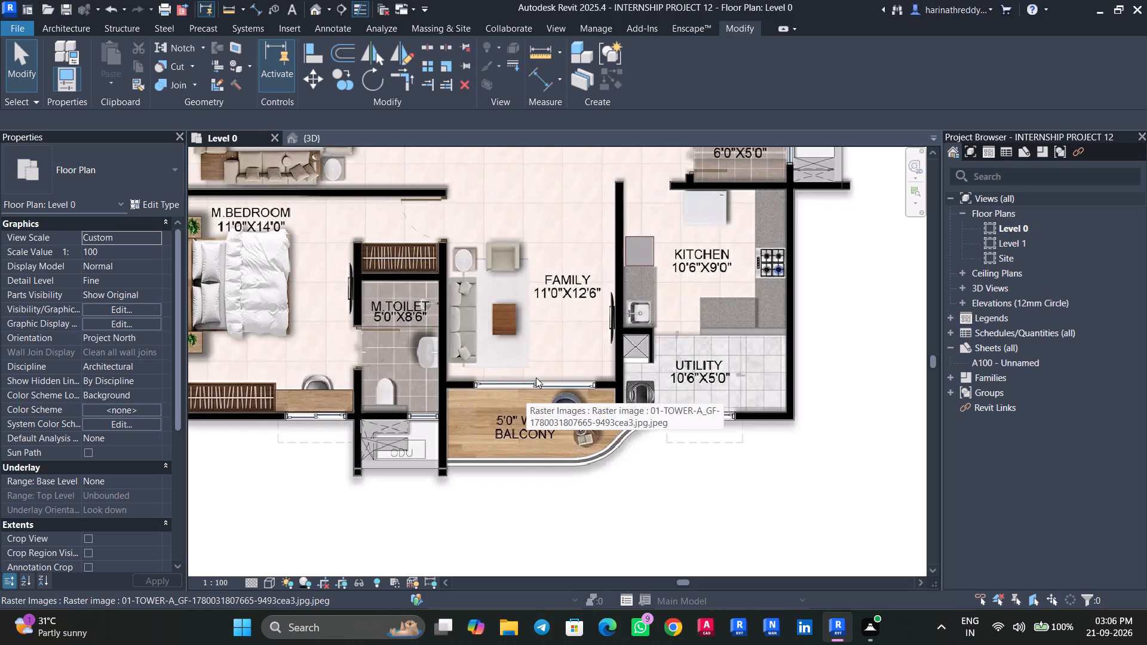
pyautogui.press('Tab')
pyautogui.press('Tab')
pyautogui.press('Tab')
pyautogui.press('Tab')
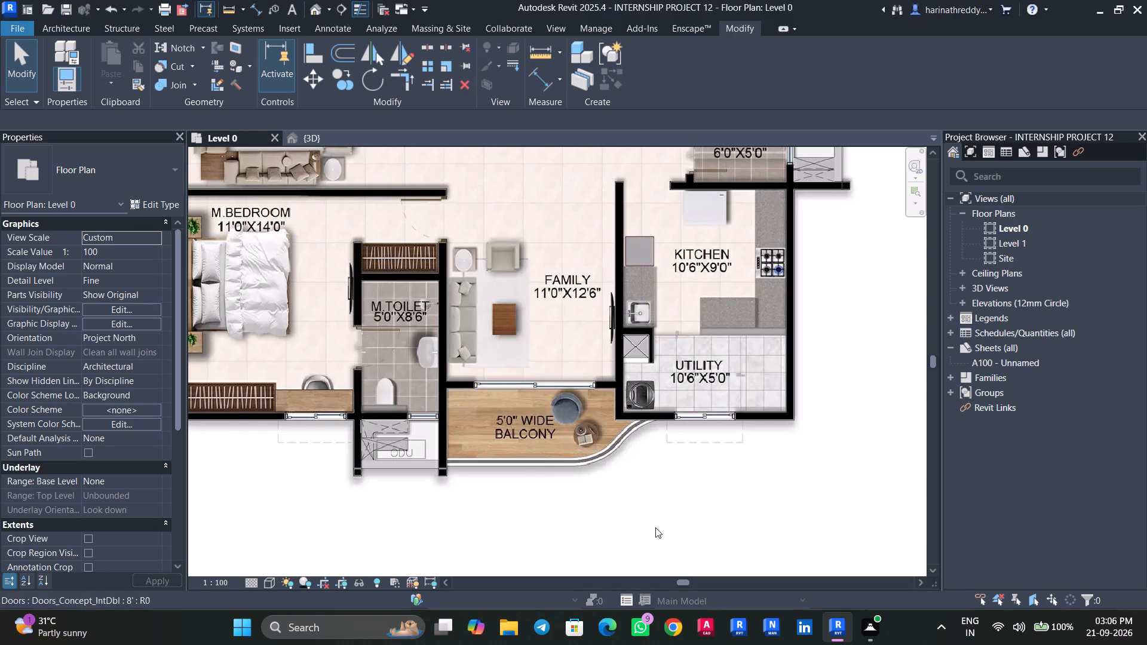
pyautogui.scroll(-9, 655, 526)
pyautogui.click(324, 134)
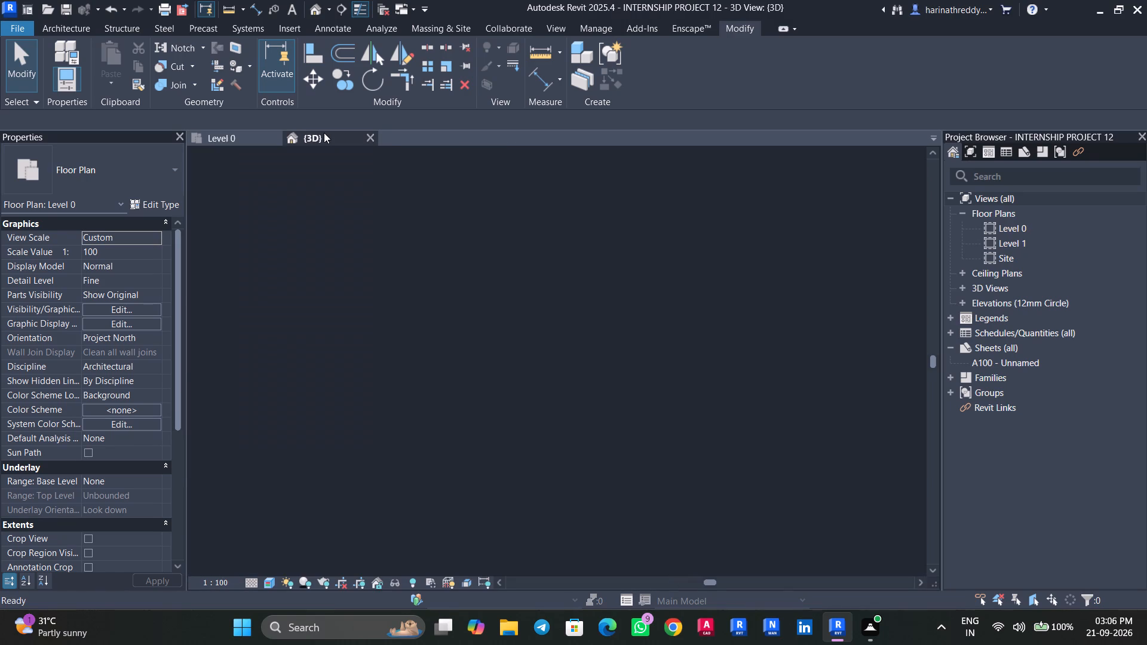
pyautogui.scroll(-3, 529, 359)
pyautogui.scroll(5, 443, 311)
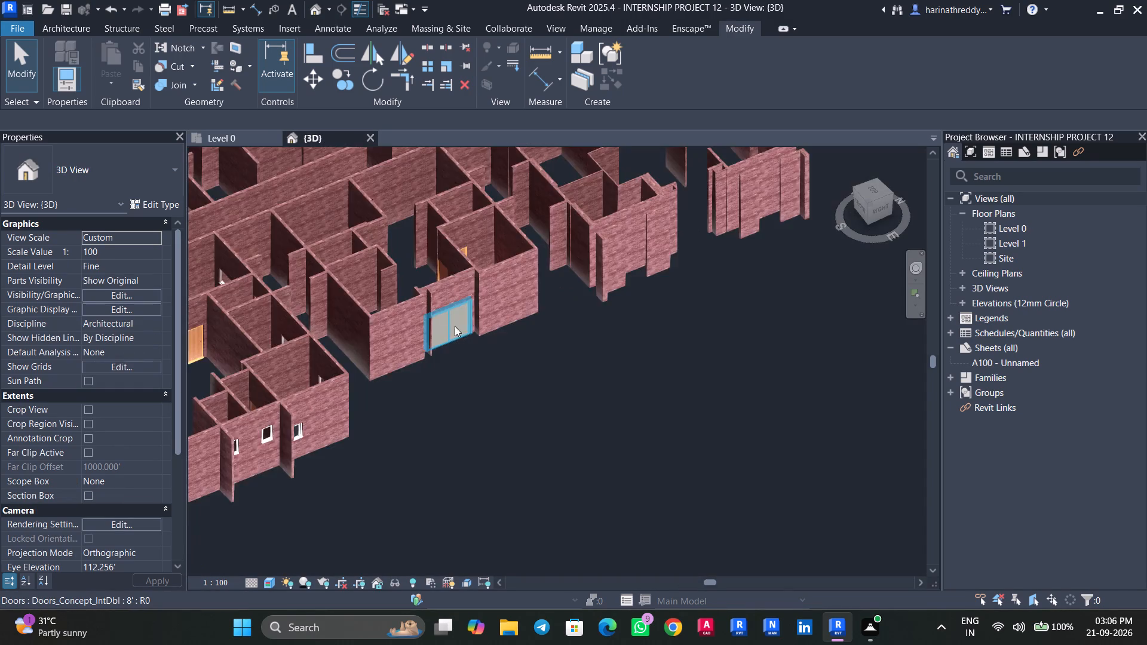
pyautogui.scroll(4, 455, 326)
pyautogui.click(444, 315)
pyautogui.scroll(-10, 444, 315)
pyautogui.scroll(-4, 595, 339)
pyautogui.keyDown('shift'); pyautogui.moveTo(508, 391); pyautogui.dragTo(691, 535, button='middle'); pyautogui.keyUp('shift')
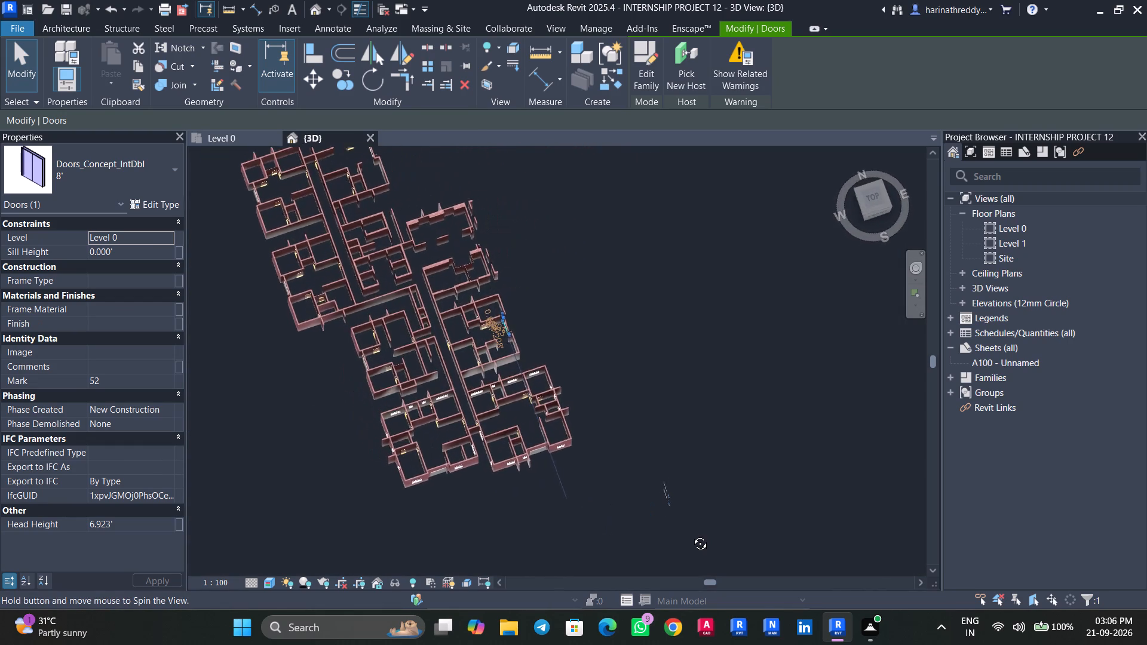
pyautogui.keyDown('shift'); pyautogui.moveTo(691, 535); pyautogui.dragTo(783, 544, button='middle'); pyautogui.keyUp('shift')
pyautogui.scroll(6, 407, 285)
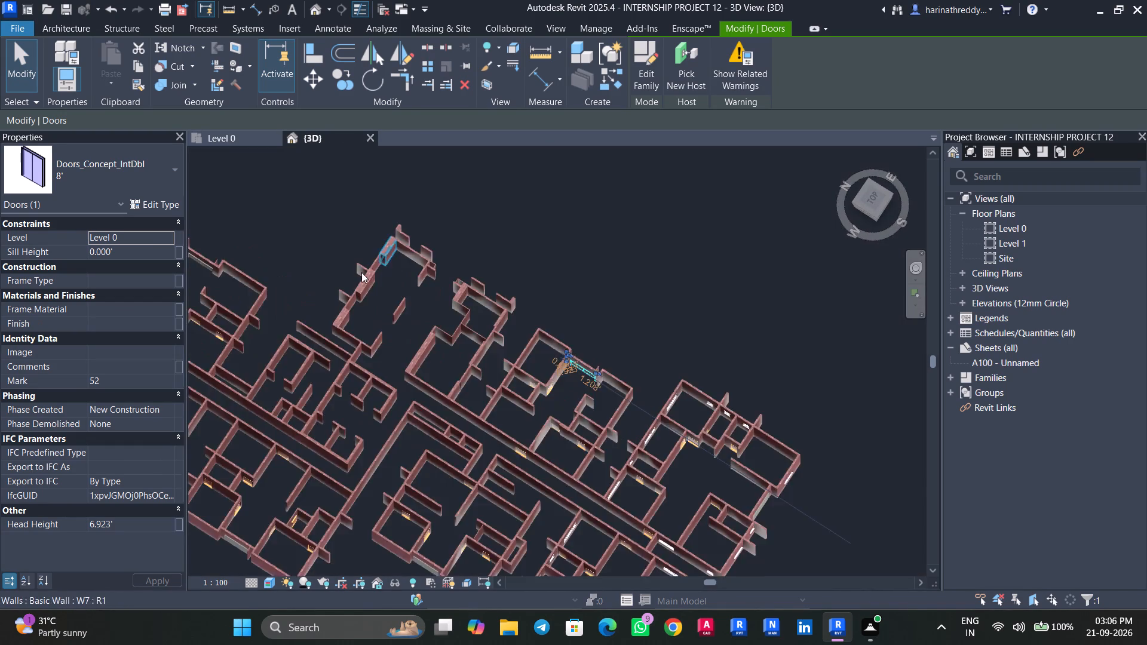
pyautogui.scroll(10, 361, 272)
pyautogui.press('Escape')
# Locate the thick W7 wall picked in 3D on the Level 0 plan and examine the walls along the lounge area's outer side.
pyautogui.click(450, 325)
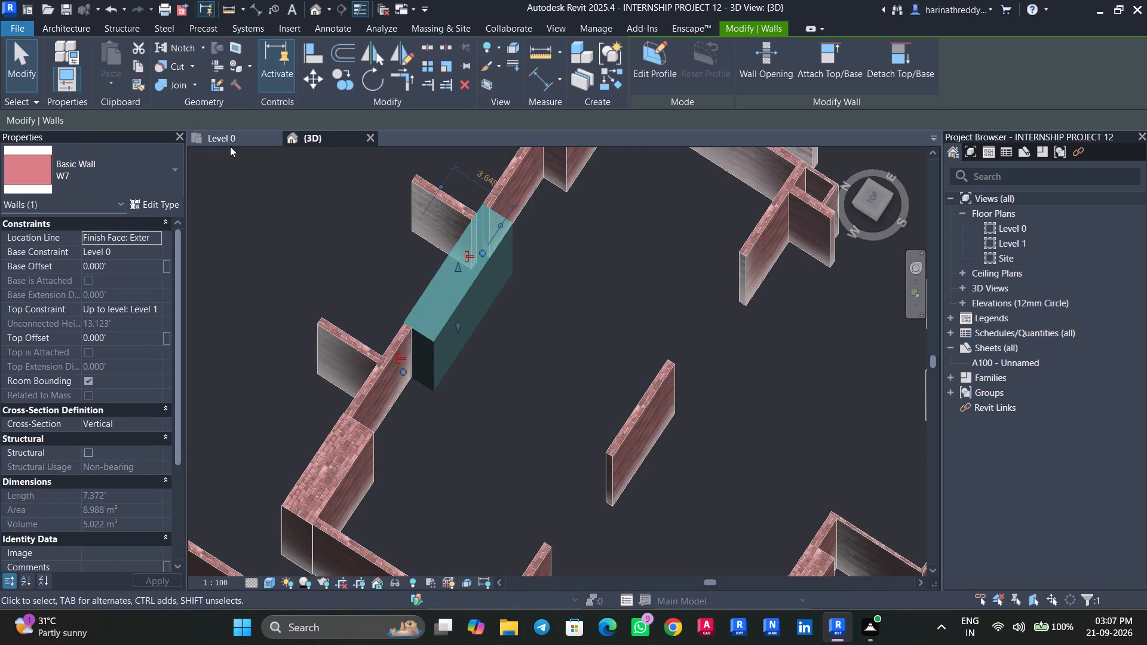
pyautogui.click(230, 146)
pyautogui.click(228, 141)
pyautogui.scroll(-4, 406, 318)
pyautogui.scroll(12, 559, 216)
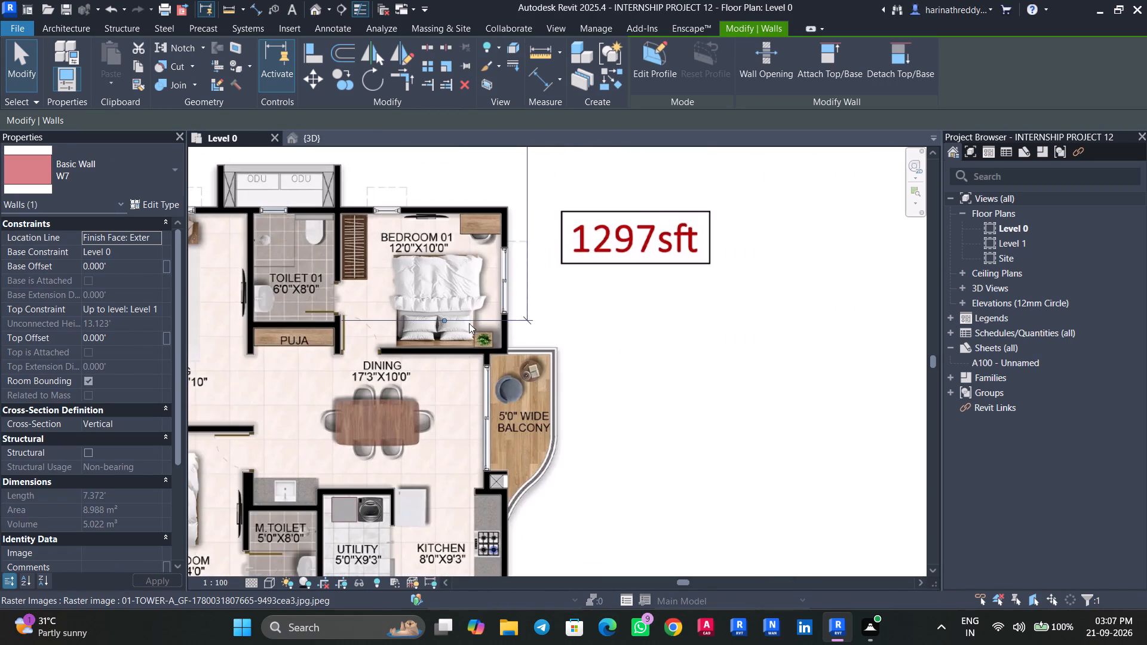
pyautogui.scroll(-6, 375, 333)
pyautogui.moveTo(534, 367); pyautogui.dragTo(608, 465, button='middle')
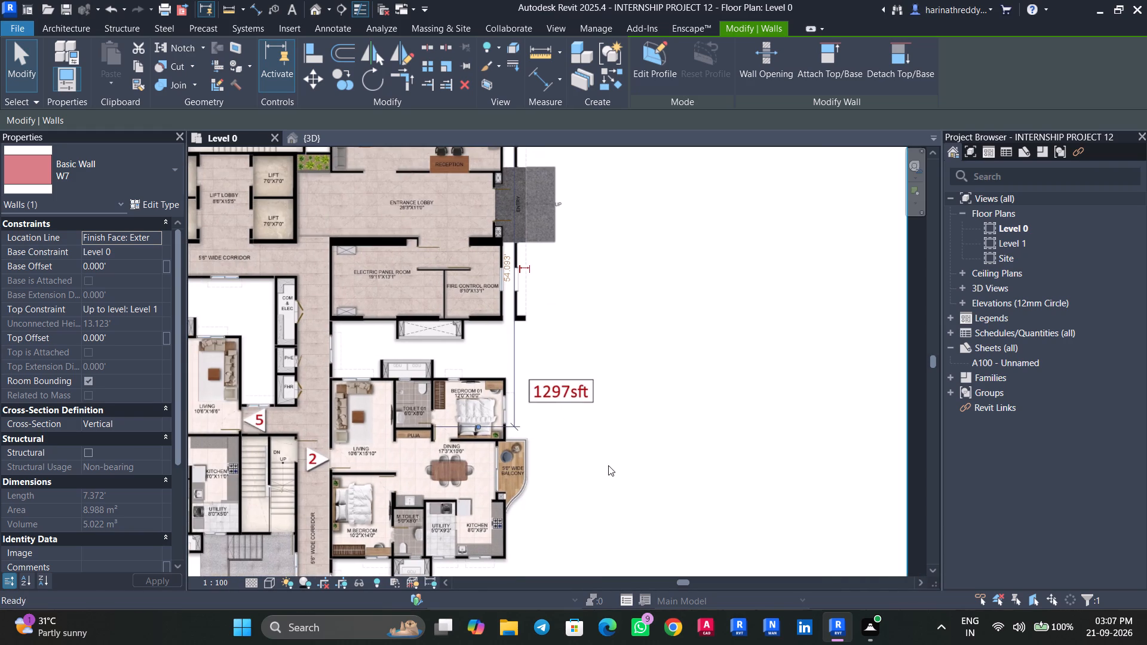
pyautogui.moveTo(599, 295); pyautogui.dragTo(654, 385, button='middle')
pyautogui.scroll(10, 407, 305)
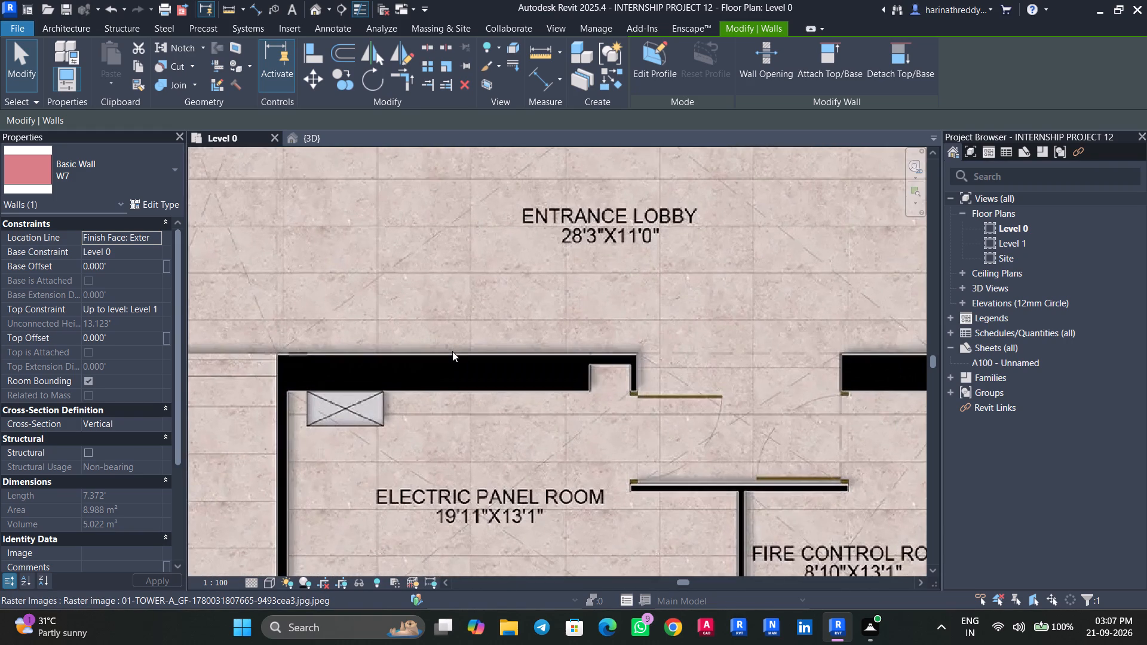
pyautogui.scroll(-17, 452, 351)
pyautogui.scroll(1, 452, 351)
pyautogui.scroll(-4, 452, 351)
pyautogui.moveTo(528, 397); pyautogui.dragTo(561, 445, button='middle')
pyautogui.scroll(2, 498, 376)
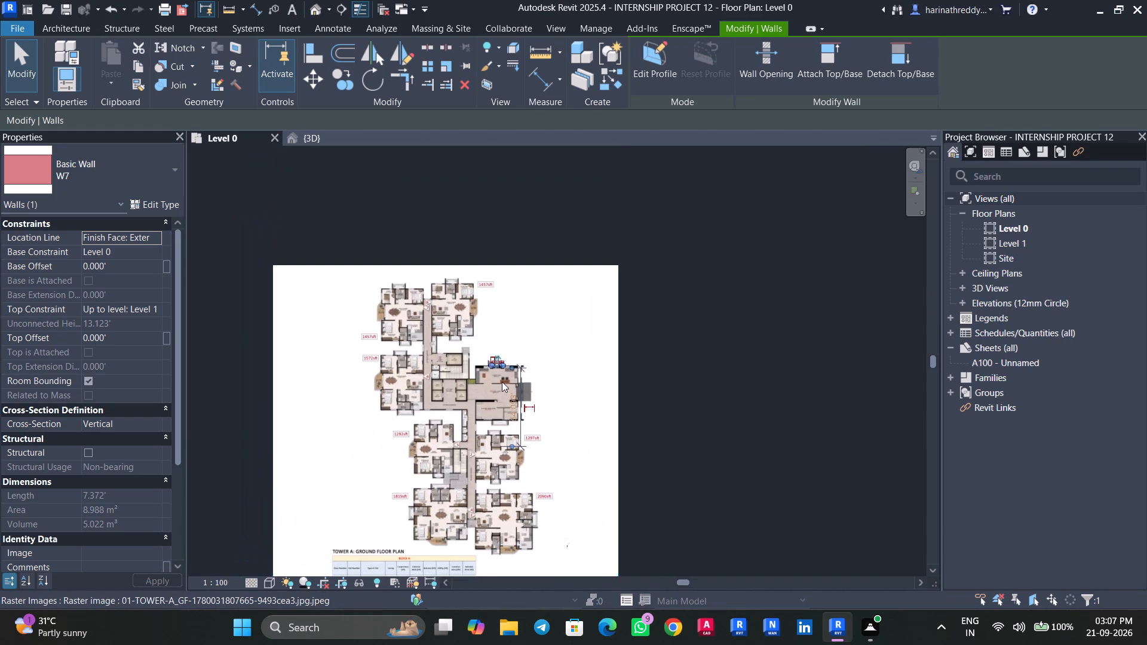
pyautogui.scroll(18, 502, 382)
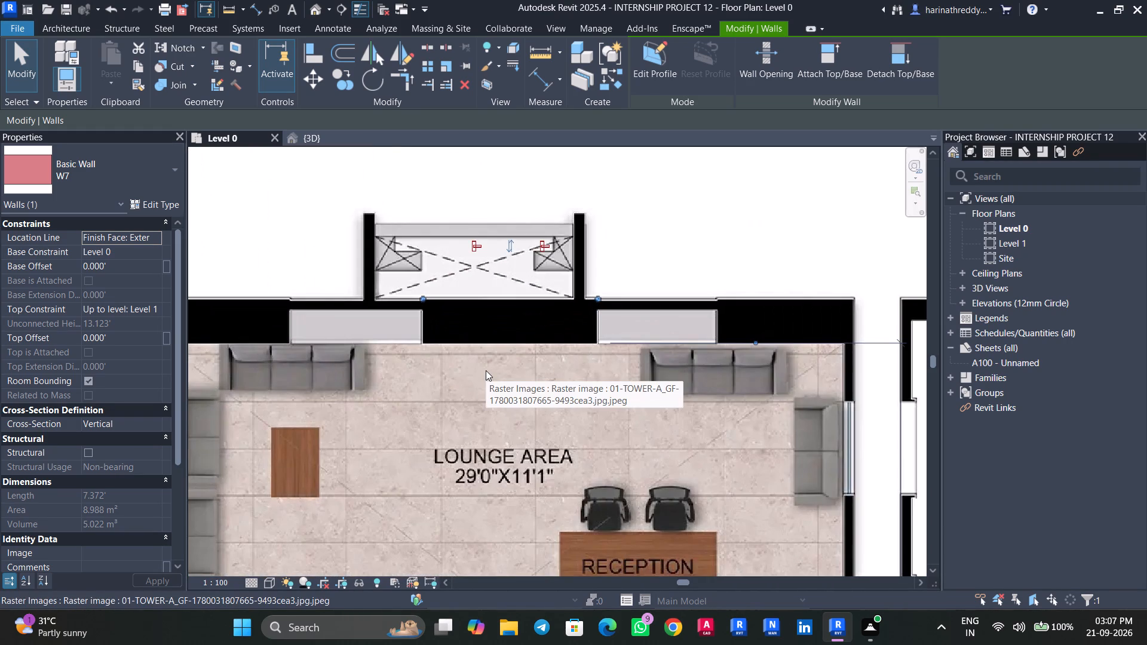
pyautogui.press('Escape')
pyautogui.press('Tab')
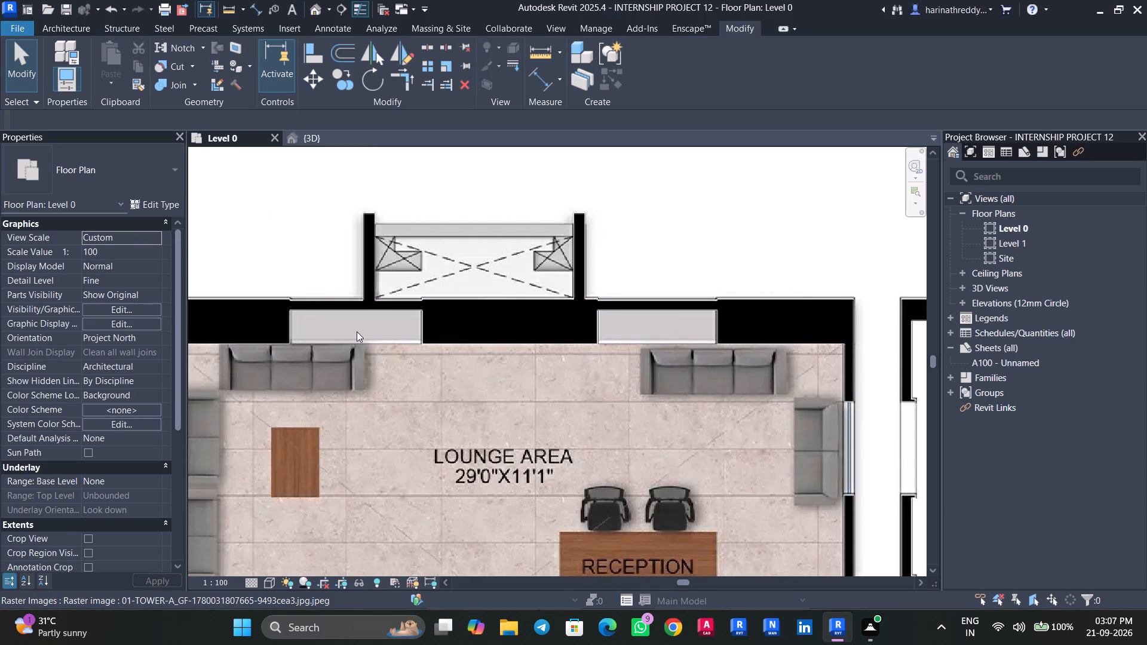
pyautogui.press('Tab')
pyautogui.press('Tab')
pyautogui.press('Tab')
pyautogui.press('Tab')
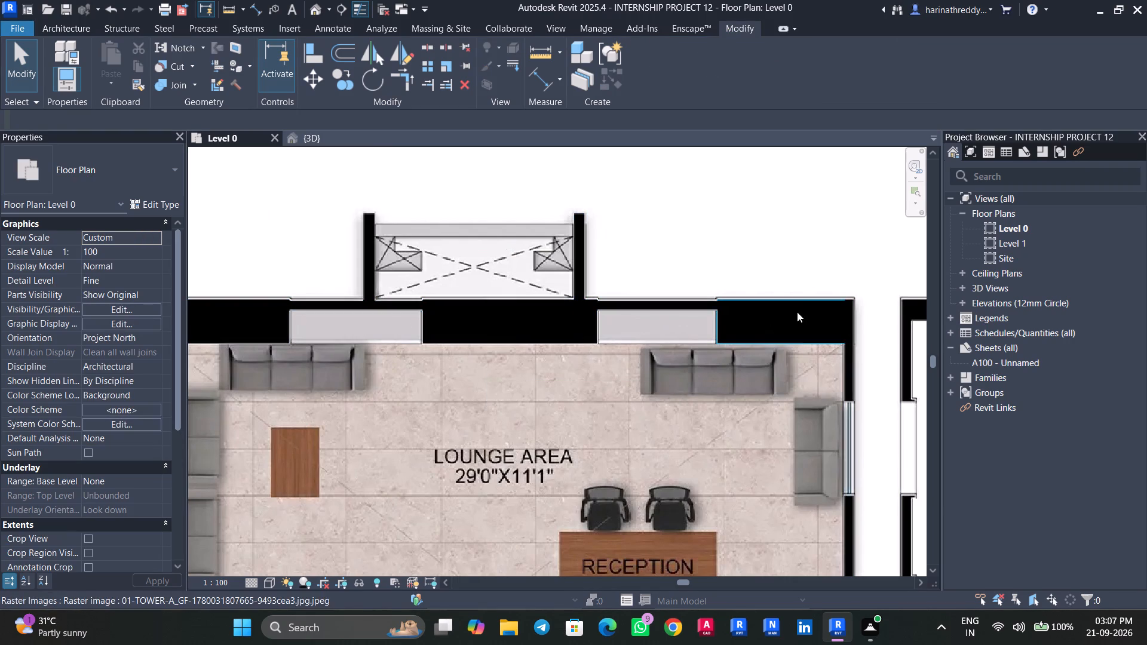
# Select every 8' Doors_Concept_IntDbl door, starting from flat 2's balcony door, and set the type's Material Glass to Glass.
pyautogui.scroll(-9, 503, 334)
pyautogui.moveTo(522, 392); pyautogui.dragTo(483, 257, button='middle')
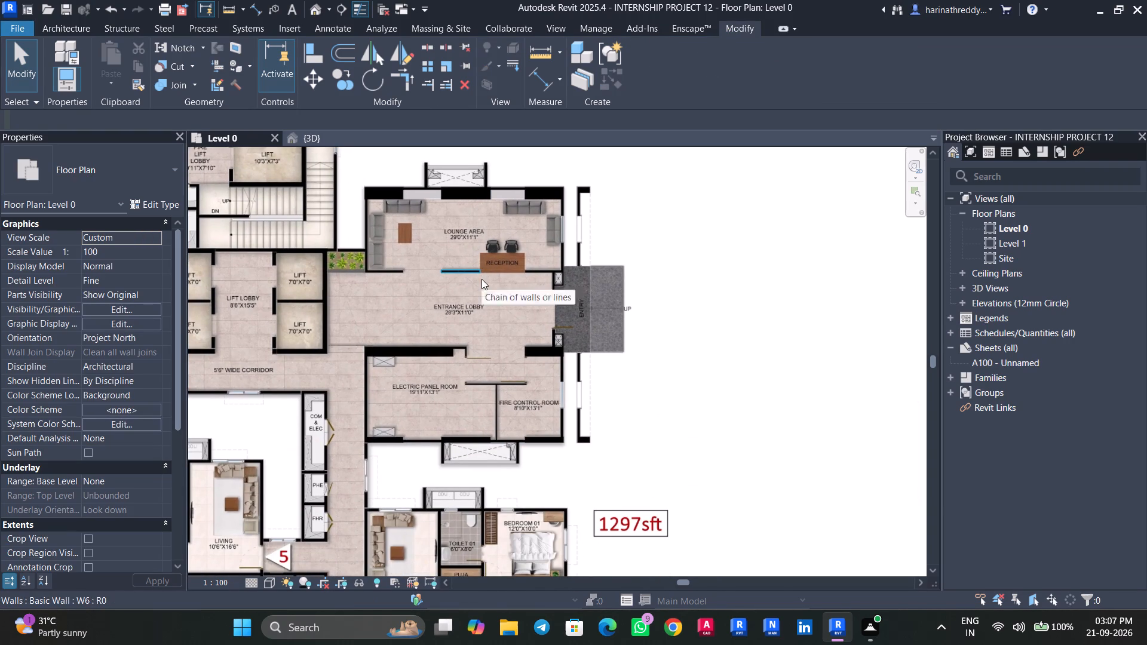
pyautogui.scroll(-3, 512, 304)
pyautogui.moveTo(569, 437); pyautogui.dragTo(609, 234, button='middle')
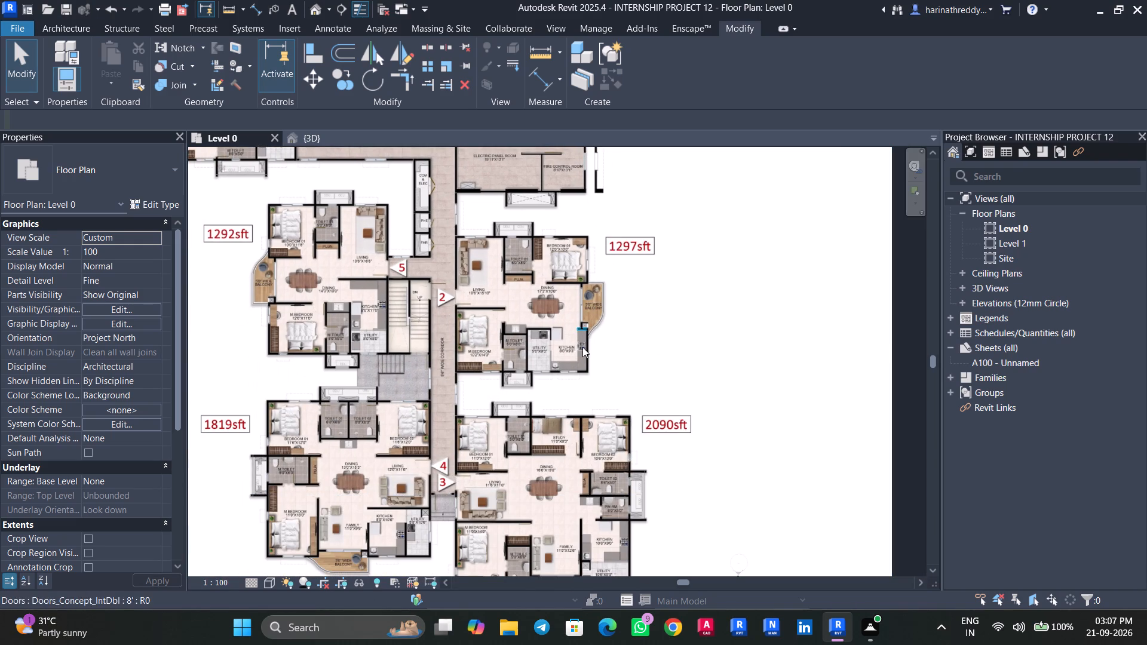
pyautogui.scroll(4, 575, 305)
pyautogui.click(584, 303)
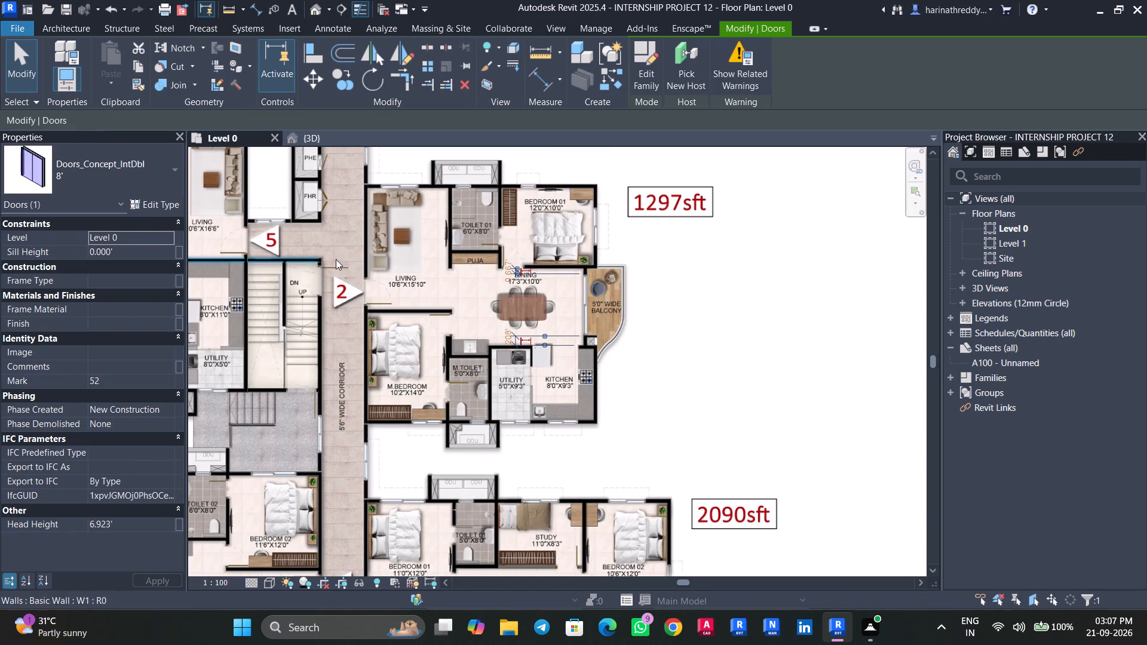
pyautogui.write('SA')
pyautogui.click(152, 199)
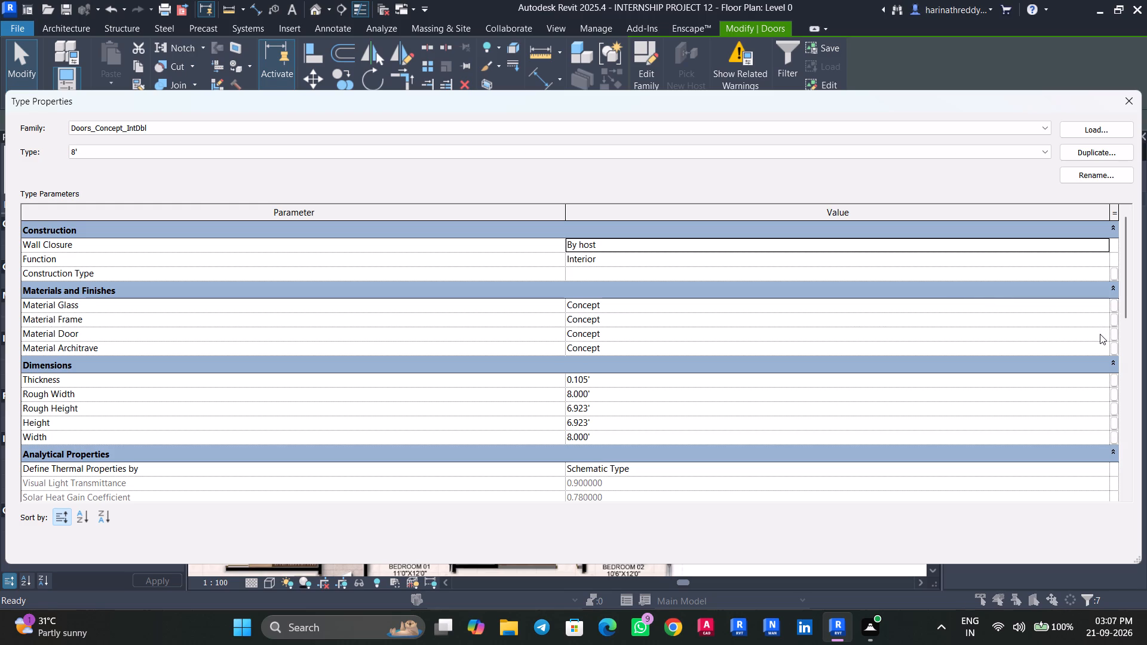
pyautogui.click(1103, 305)
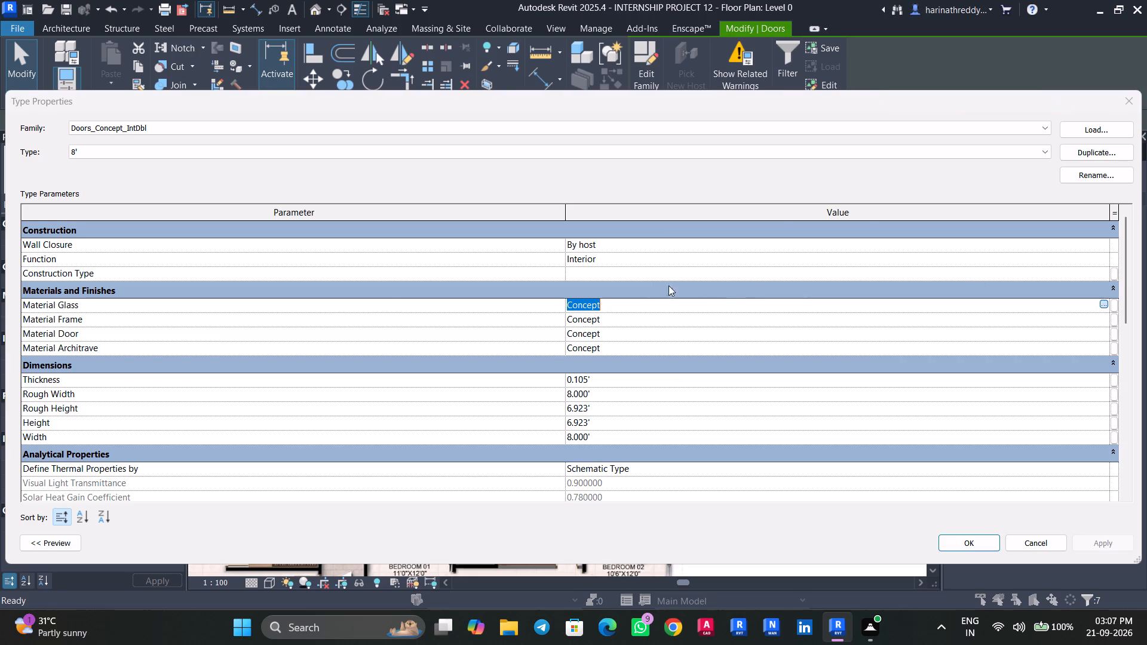
pyautogui.click(372, 139)
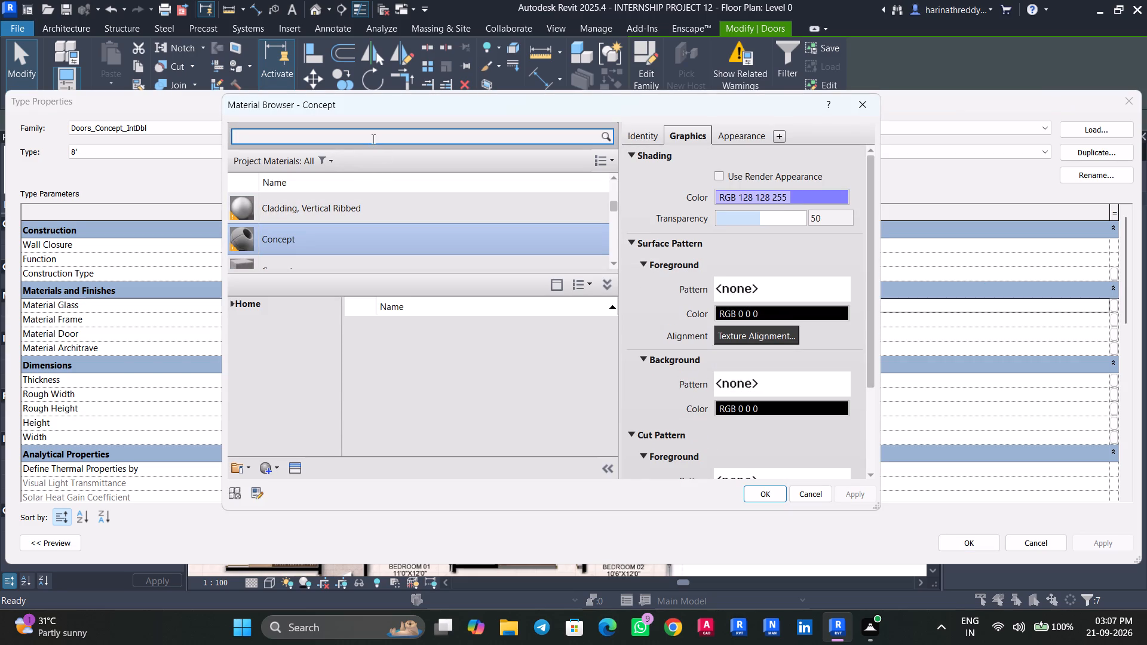
pyautogui.write('GLASS')
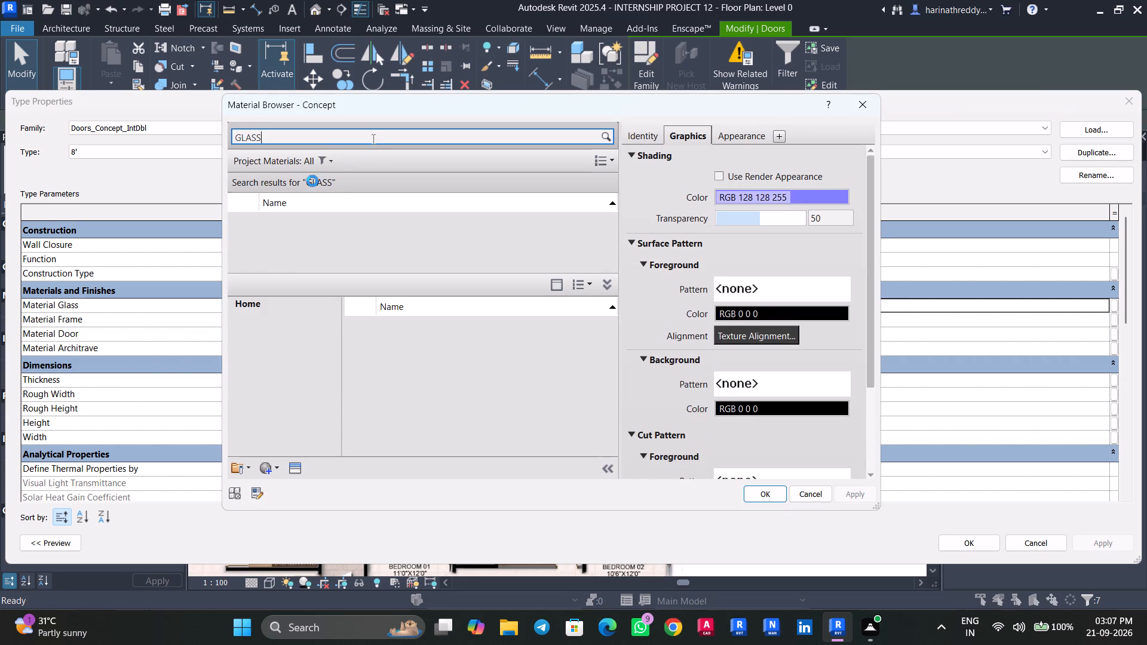
pyautogui.scroll(-1, 345, 256)
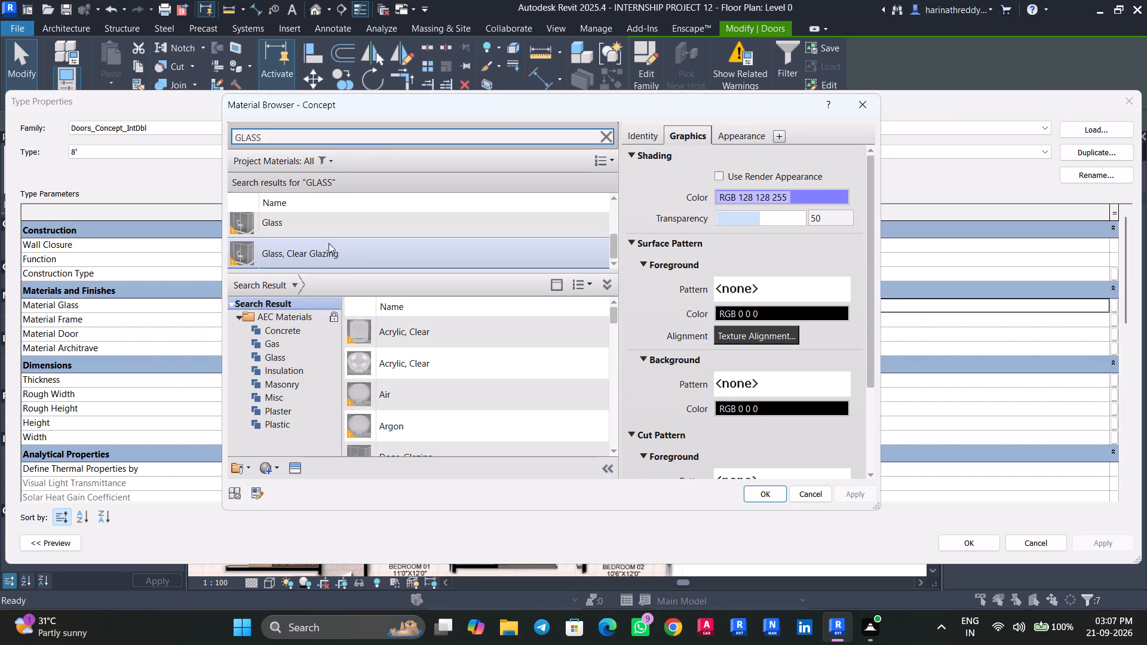
pyautogui.click(323, 226)
pyautogui.click(766, 495)
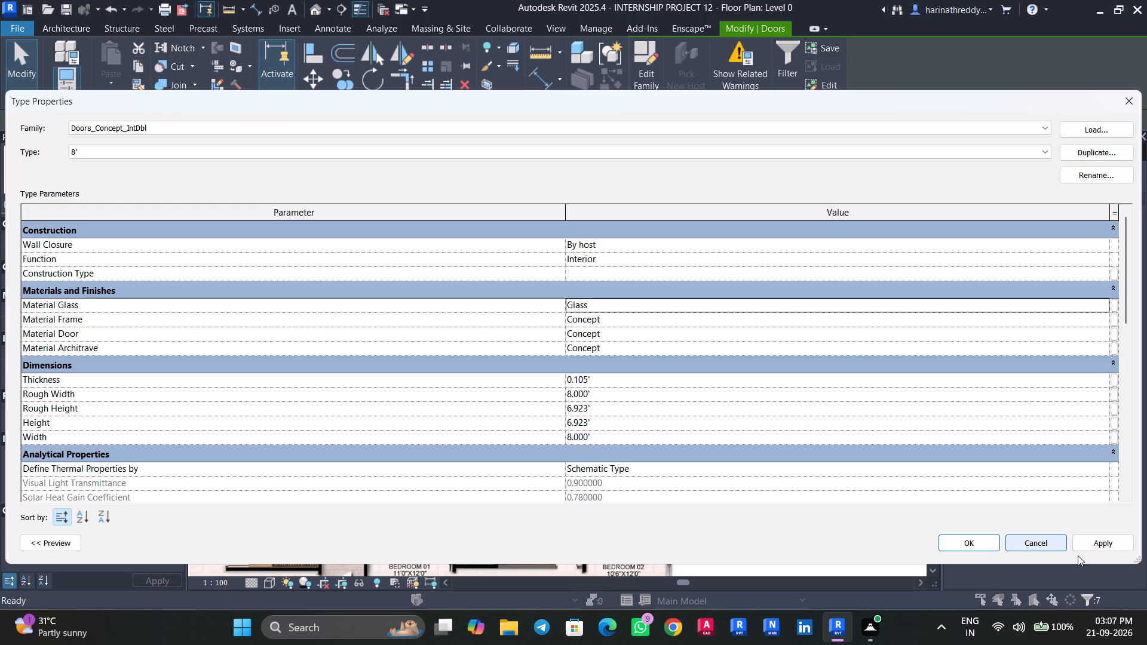
pyautogui.click(1082, 550)
pyautogui.click(952, 537)
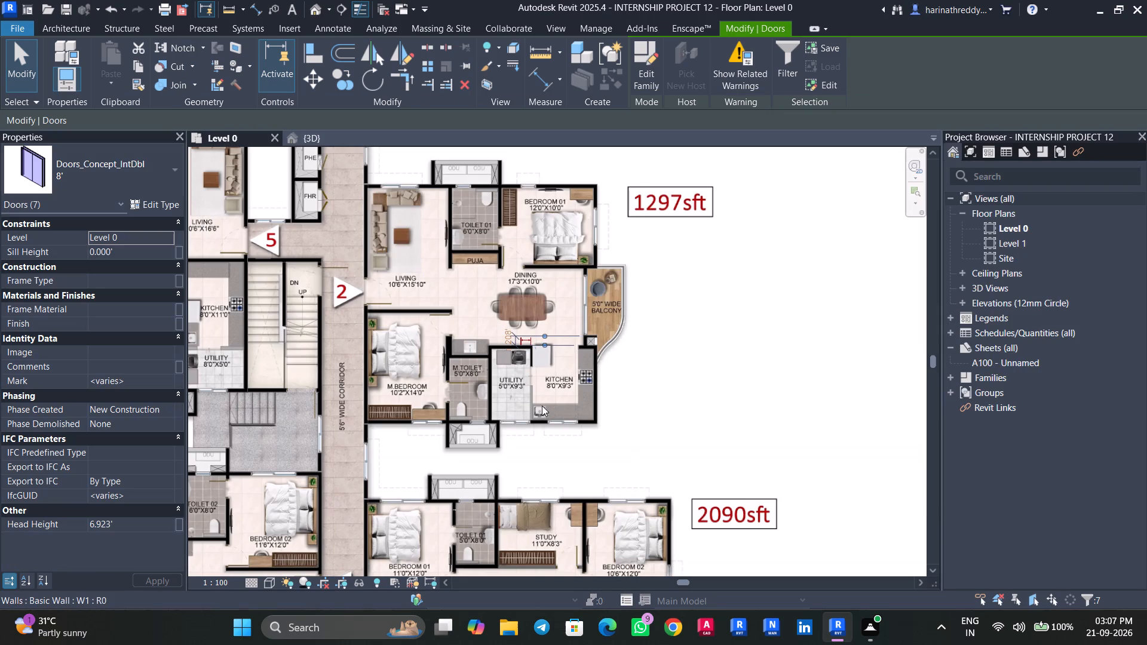
# Examine the glass of the balcony double doors from outside the building in the 3D view.
pyautogui.click(323, 139)
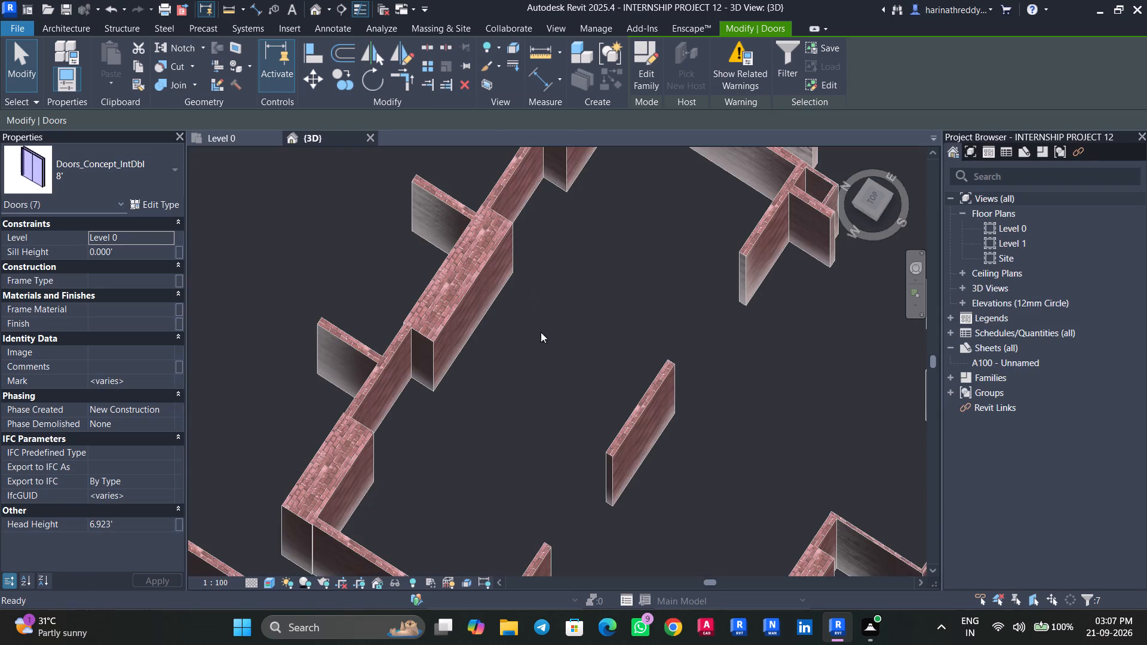
pyautogui.press('Escape')
pyautogui.press('Escape')
pyautogui.scroll(-15, 544, 387)
pyautogui.scroll(-6, 708, 486)
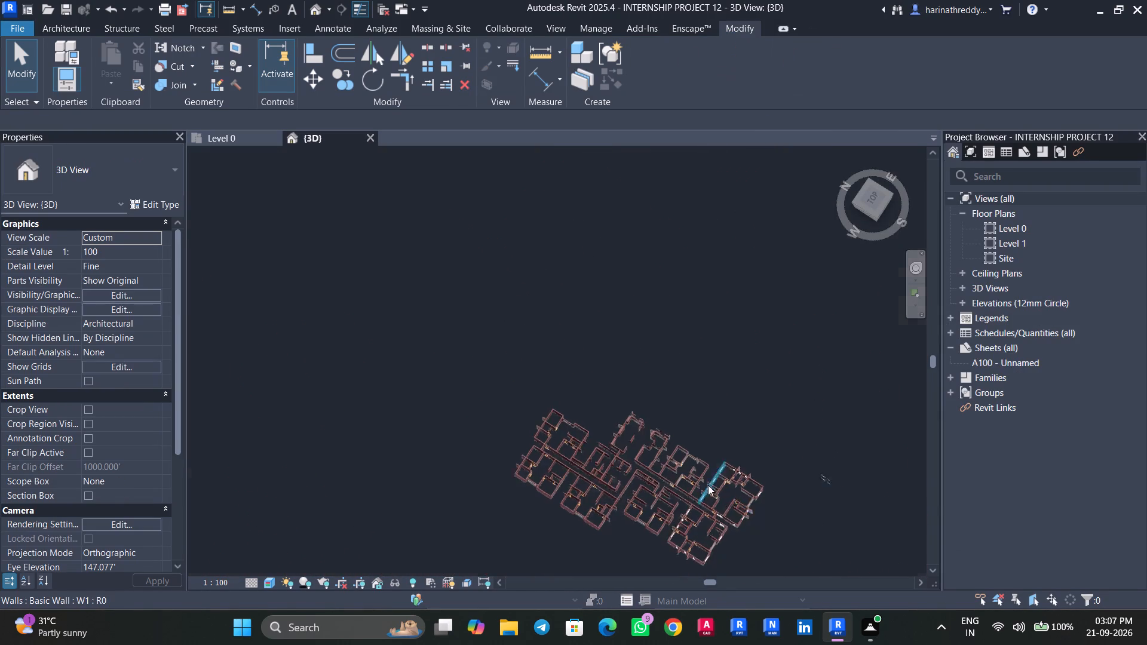
pyautogui.keyDown('shift'); pyautogui.moveTo(772, 524); pyautogui.dragTo(674, 251, button='middle'); pyautogui.keyUp('shift')
pyautogui.scroll(20, 680, 484)
pyautogui.scroll(1, 680, 484)
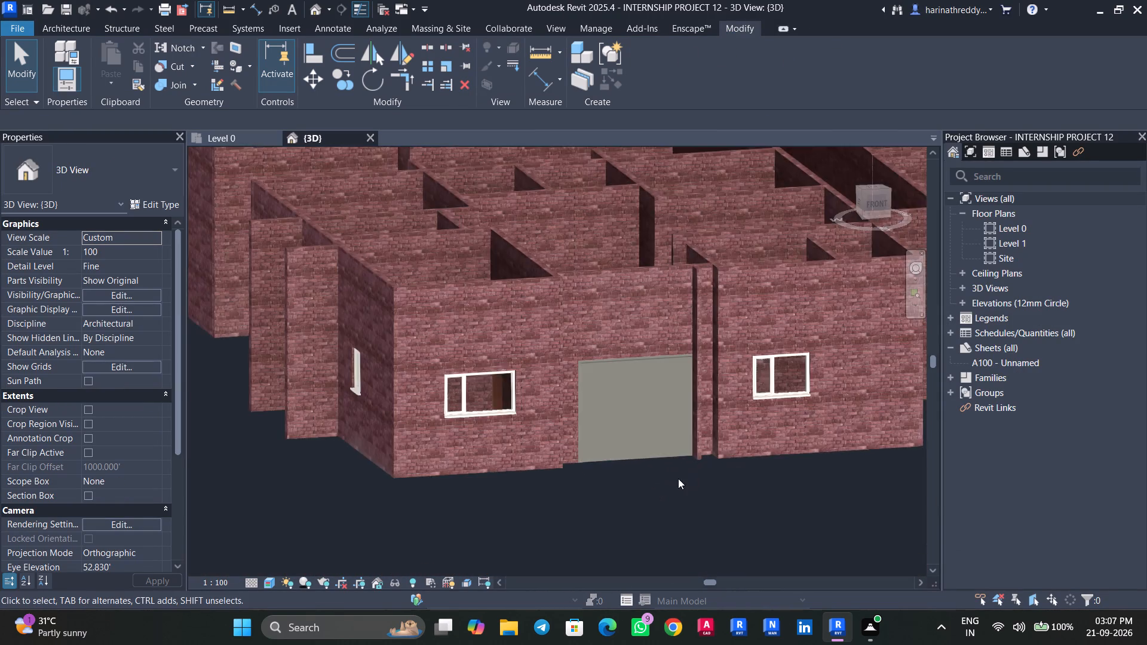
# Flip the 8' balcony double door in the building's front wall in the 3D view.
pyautogui.scroll(5, 678, 478)
pyautogui.click(627, 419)
pyautogui.press('space')
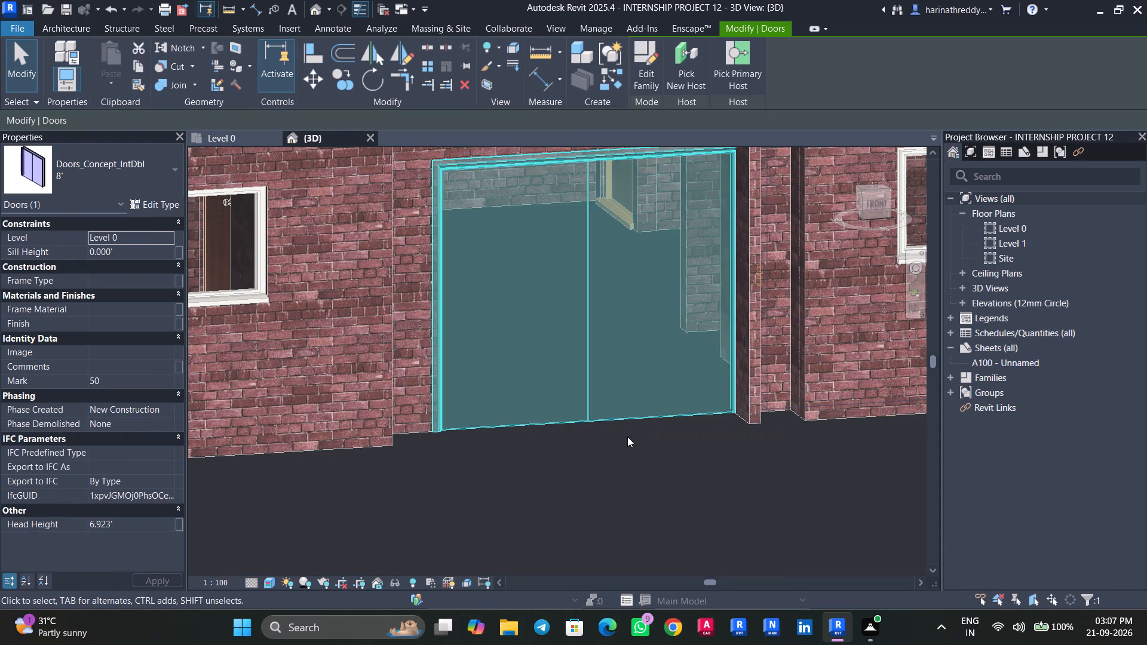
pyautogui.click(627, 442)
pyautogui.click(623, 411)
pyautogui.scroll(-4, 571, 465)
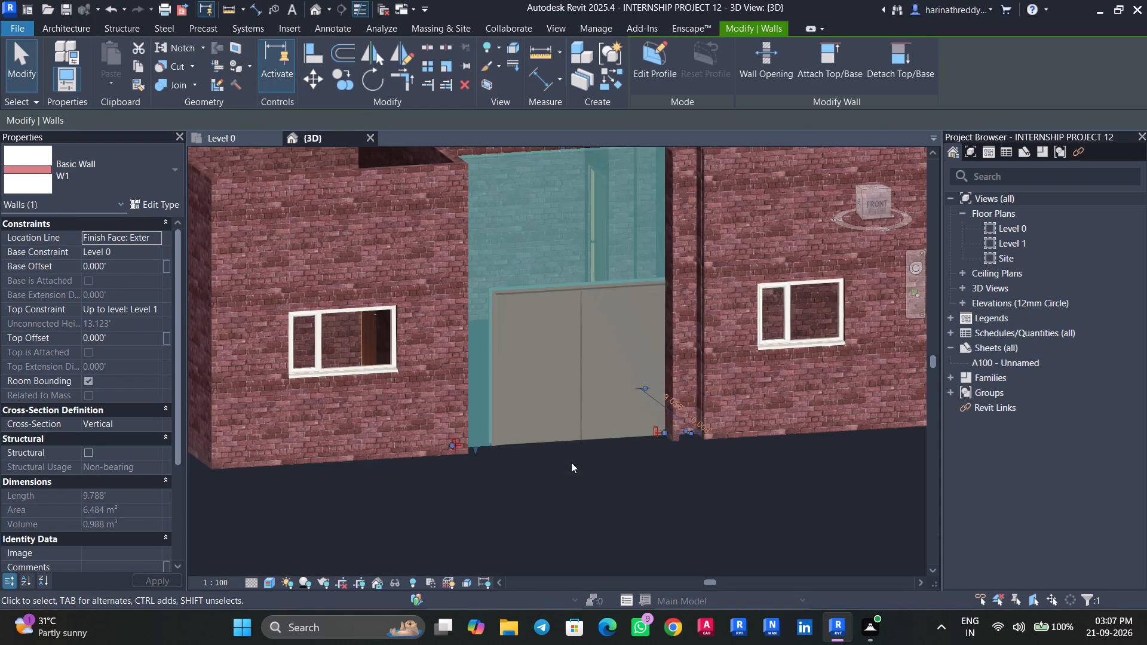
pyautogui.keyDown('shift'); pyautogui.moveTo(571, 462); pyautogui.dragTo(540, 479, button='middle'); pyautogui.keyUp('shift')
pyautogui.scroll(-1, 540, 479)
pyautogui.press('Escape')
# Set the Material Architrave of the 8' Doors_Concept_IntDbl type to Glass.
pyautogui.click(571, 413)
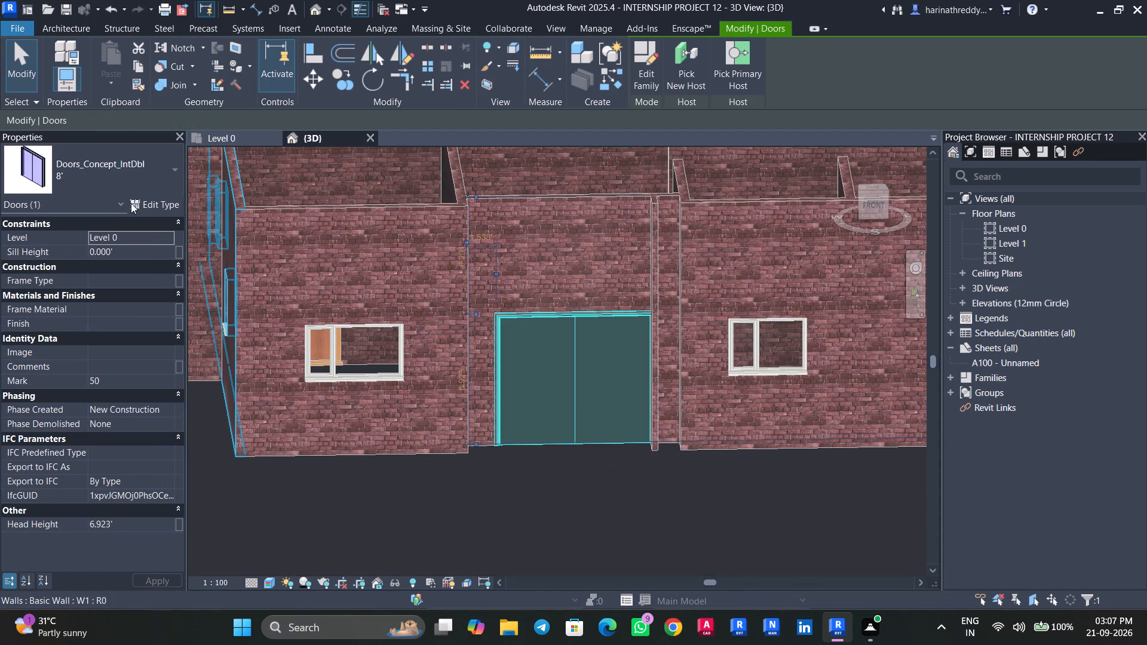
pyautogui.click(138, 199)
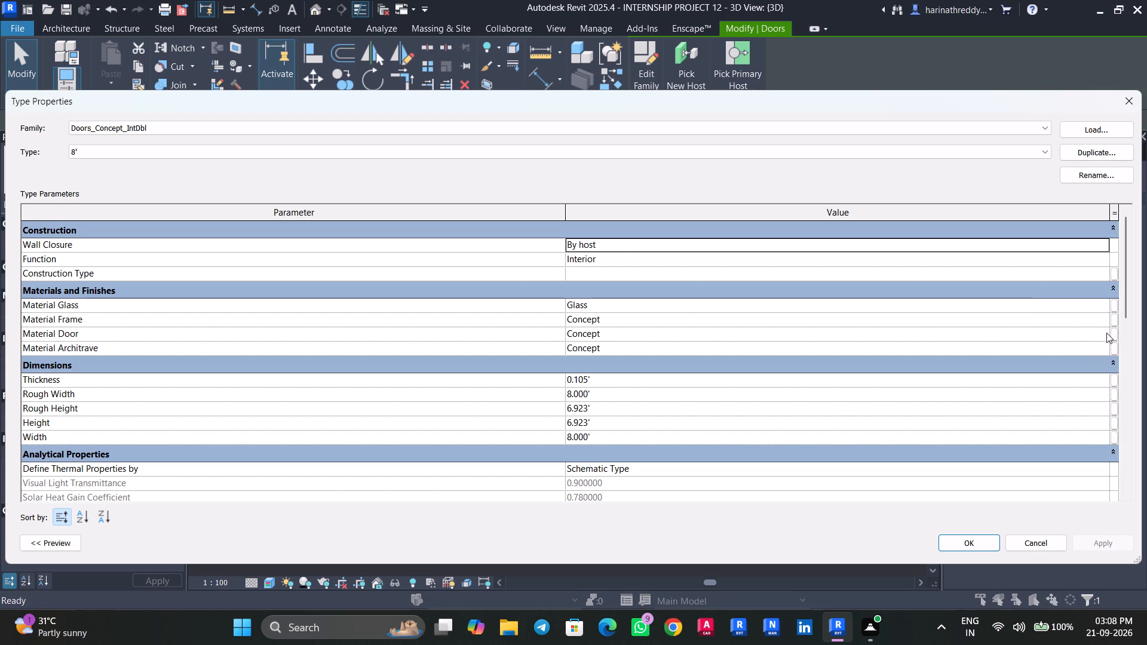
pyautogui.click(1104, 349)
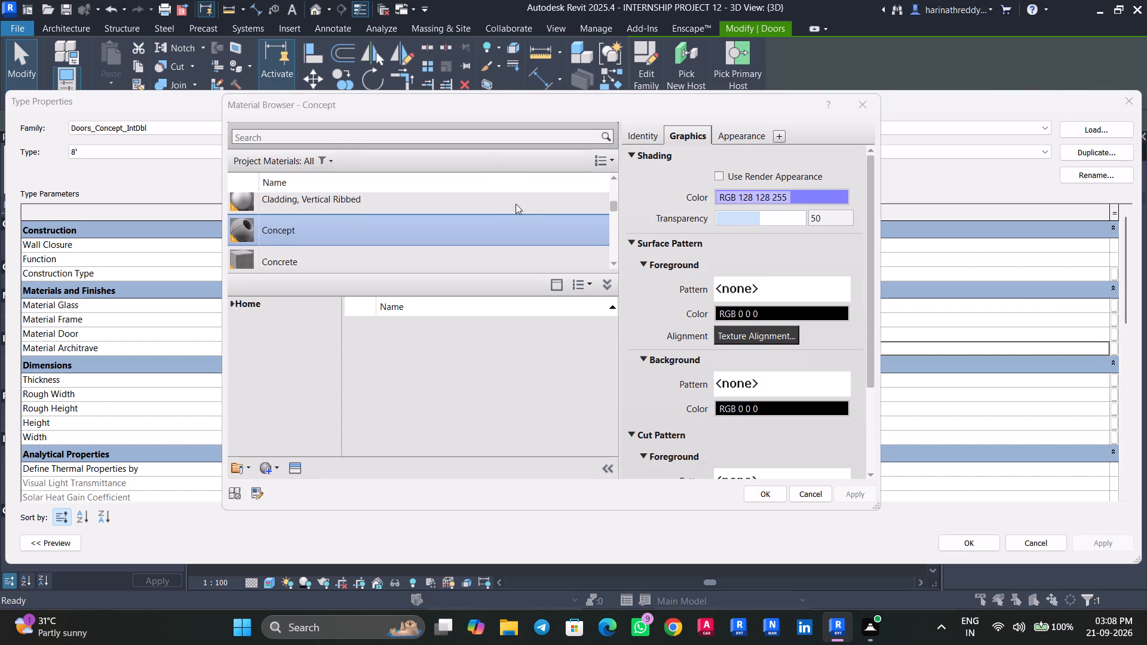
pyautogui.click(491, 142)
pyautogui.write('GLASS')
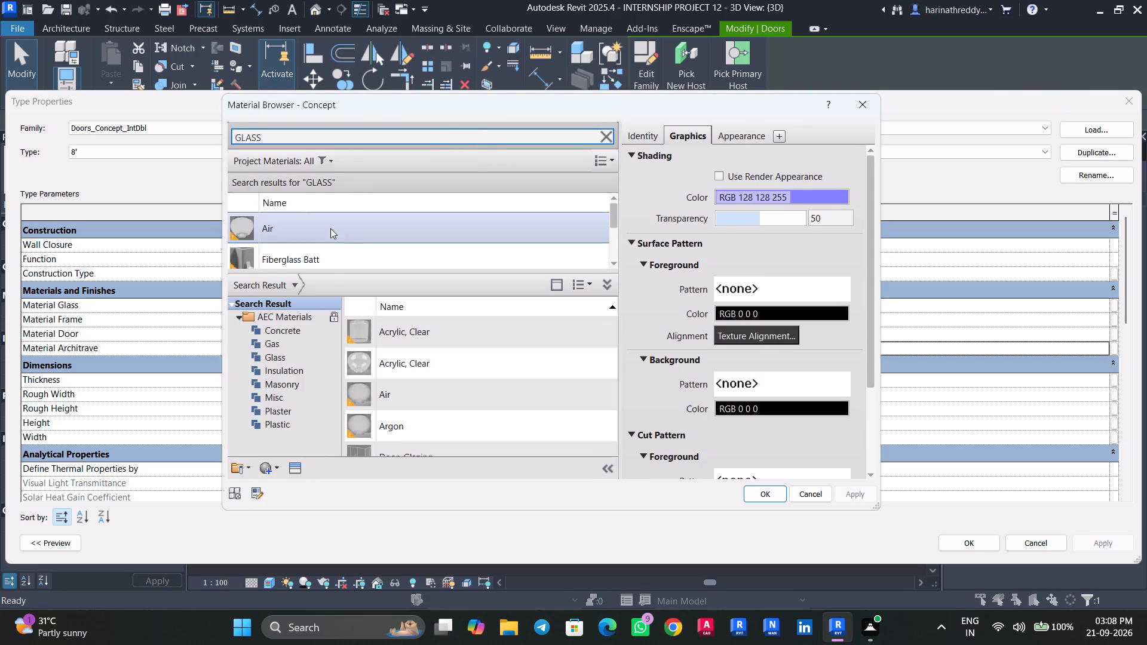
pyautogui.scroll(-1, 338, 261)
pyautogui.click(317, 226)
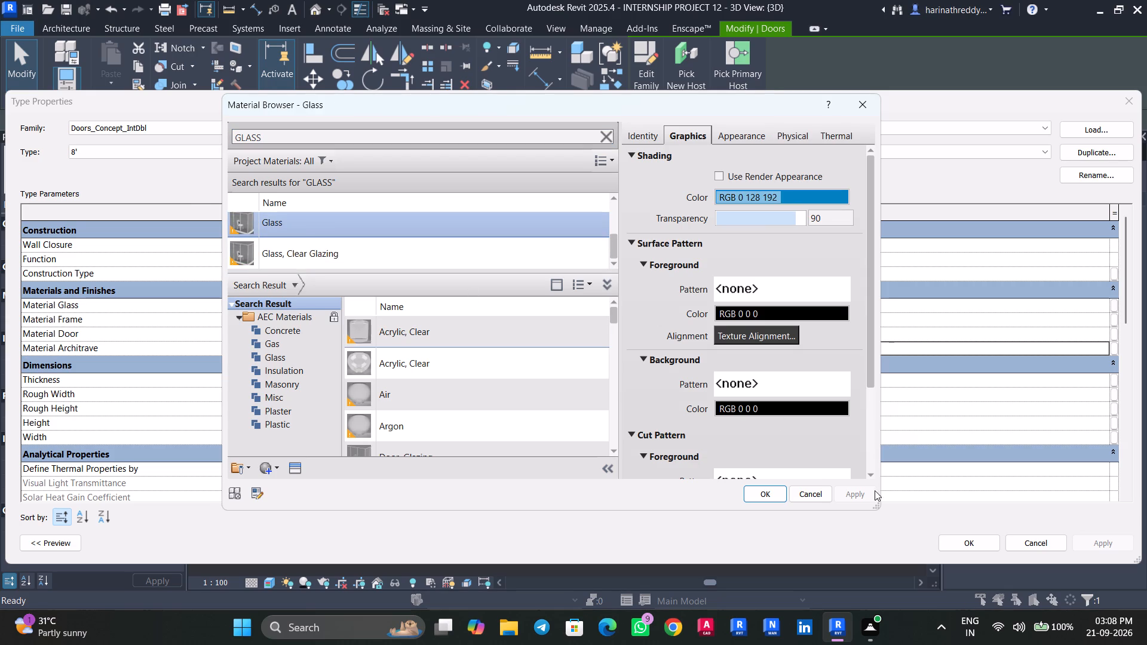
pyautogui.click(777, 496)
pyautogui.click(1088, 541)
pyautogui.click(986, 540)
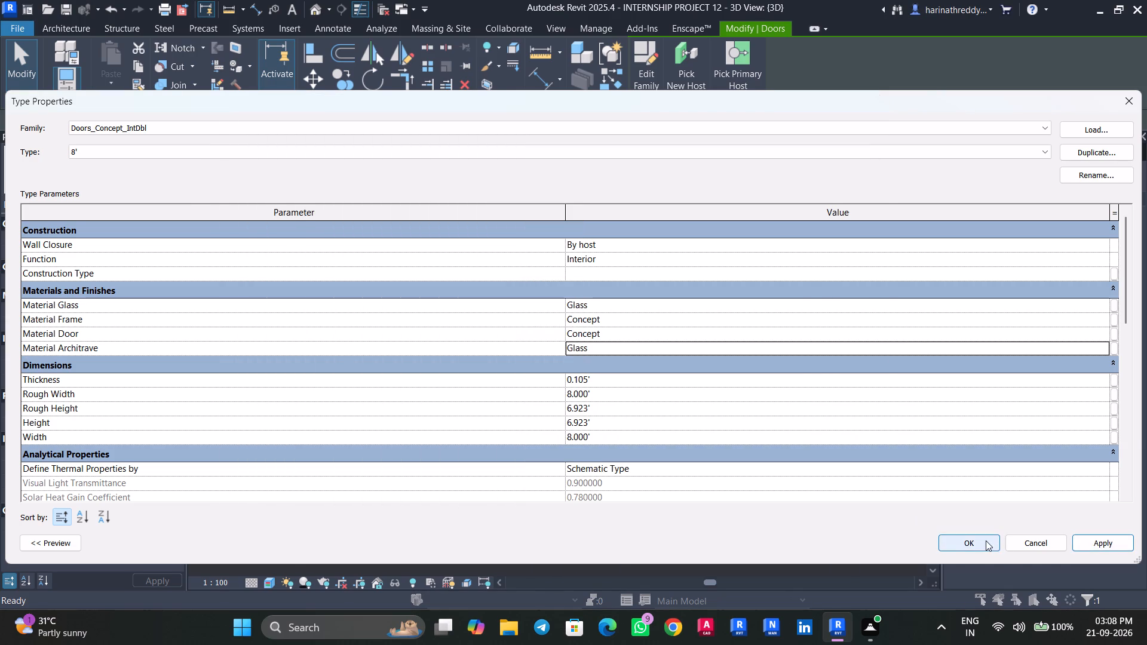
pyautogui.press('Escape')
# Change the Function of the 8' Doors_Concept_IntDbl type to Exterior, starting from another front balcony door.
pyautogui.scroll(-14, 569, 469)
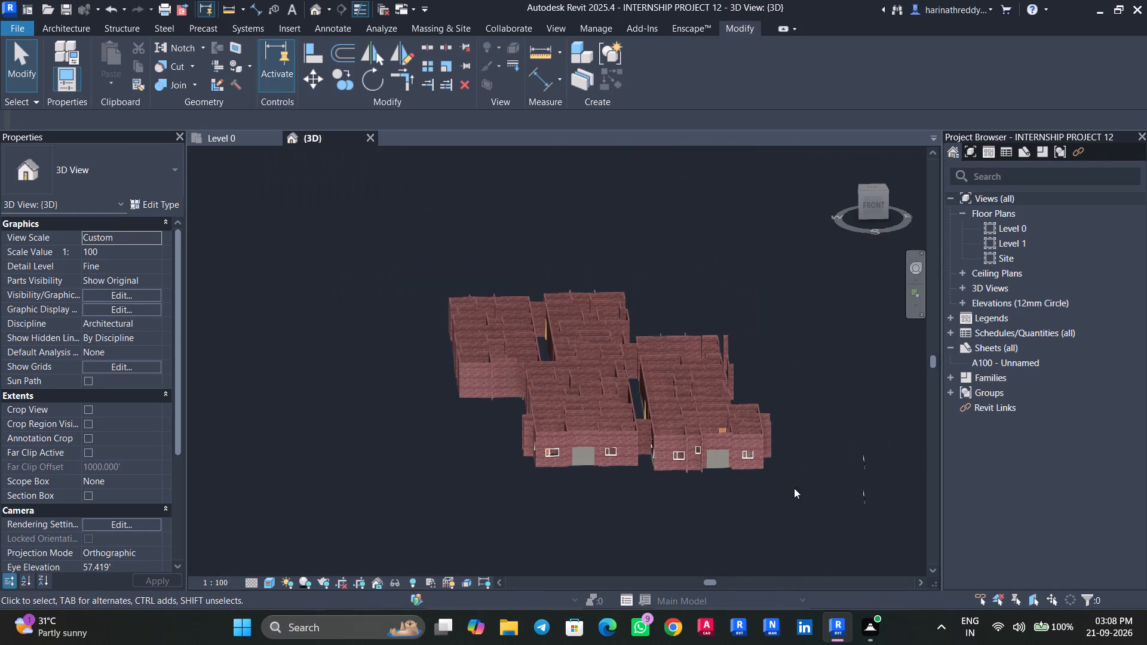
pyautogui.scroll(18, 790, 475)
pyautogui.scroll(-3, 536, 428)
pyautogui.click(388, 360)
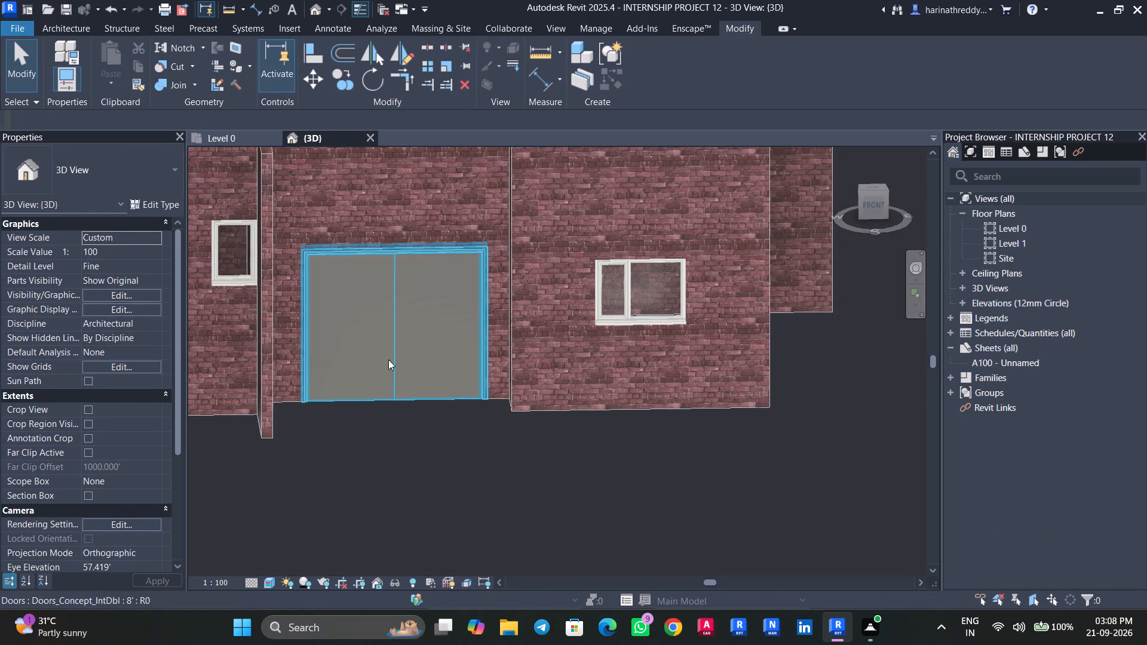
pyautogui.scroll(-3, 444, 445)
pyautogui.click(157, 208)
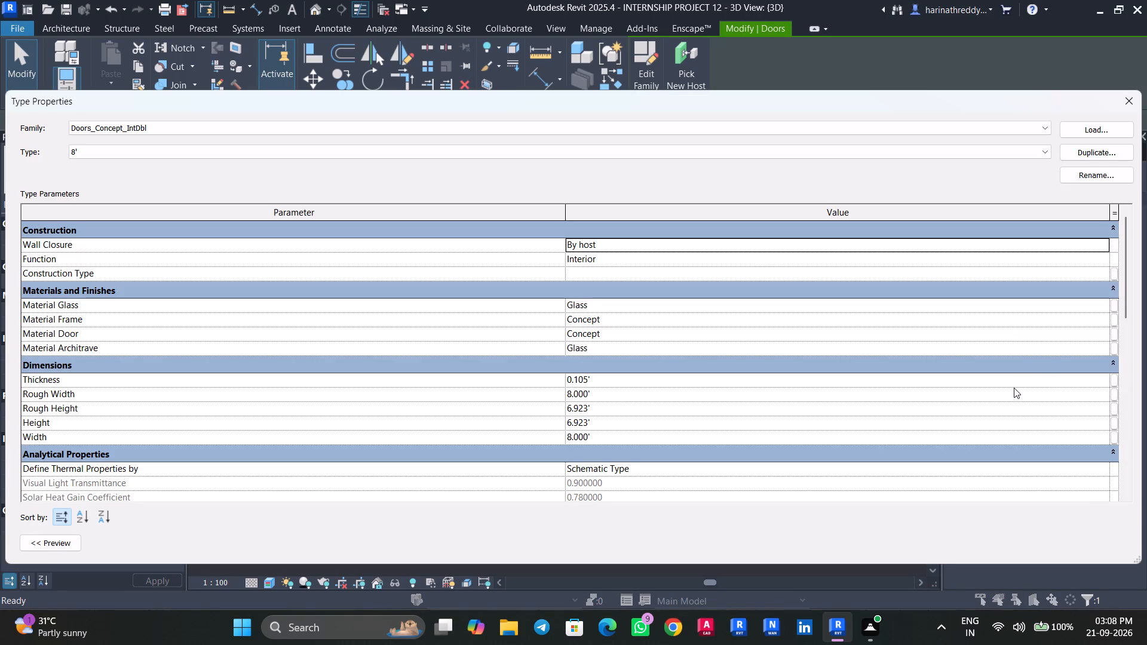
pyautogui.click(1101, 257)
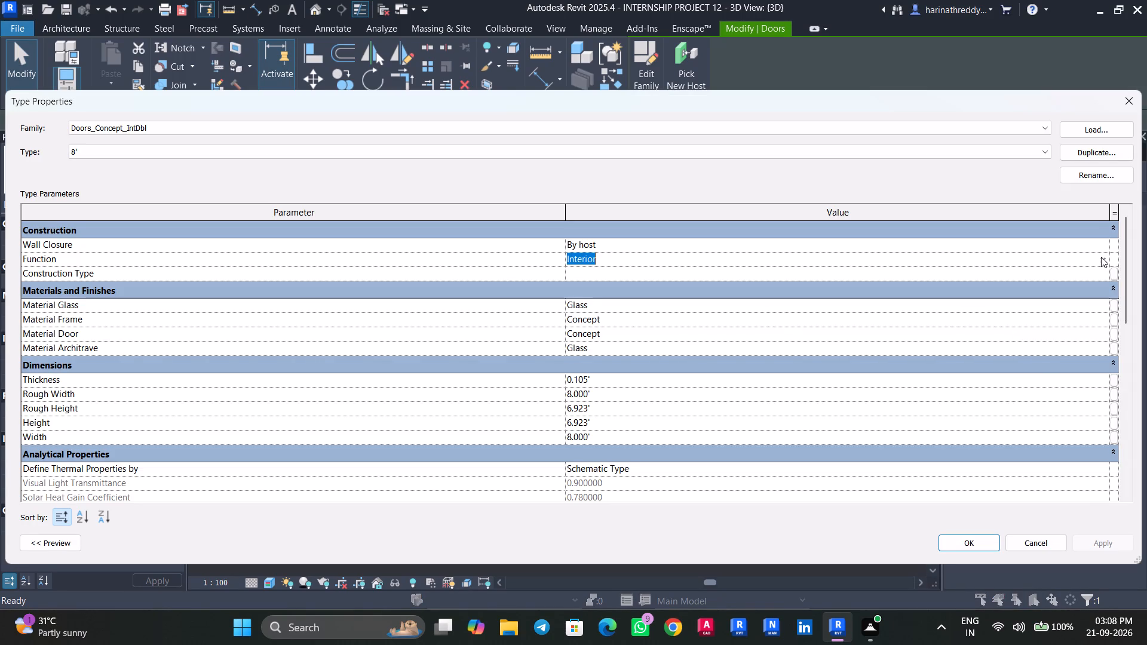
pyautogui.doubleClick(1101, 257)
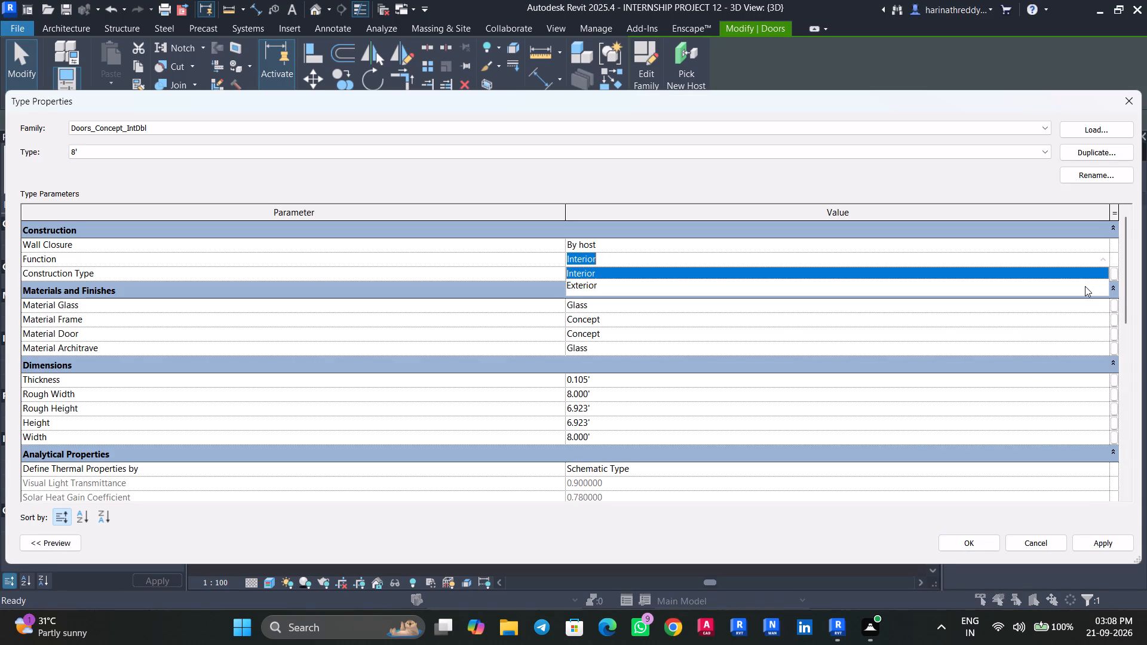
pyautogui.click(1085, 286)
pyautogui.click(1094, 553)
pyautogui.click(1096, 544)
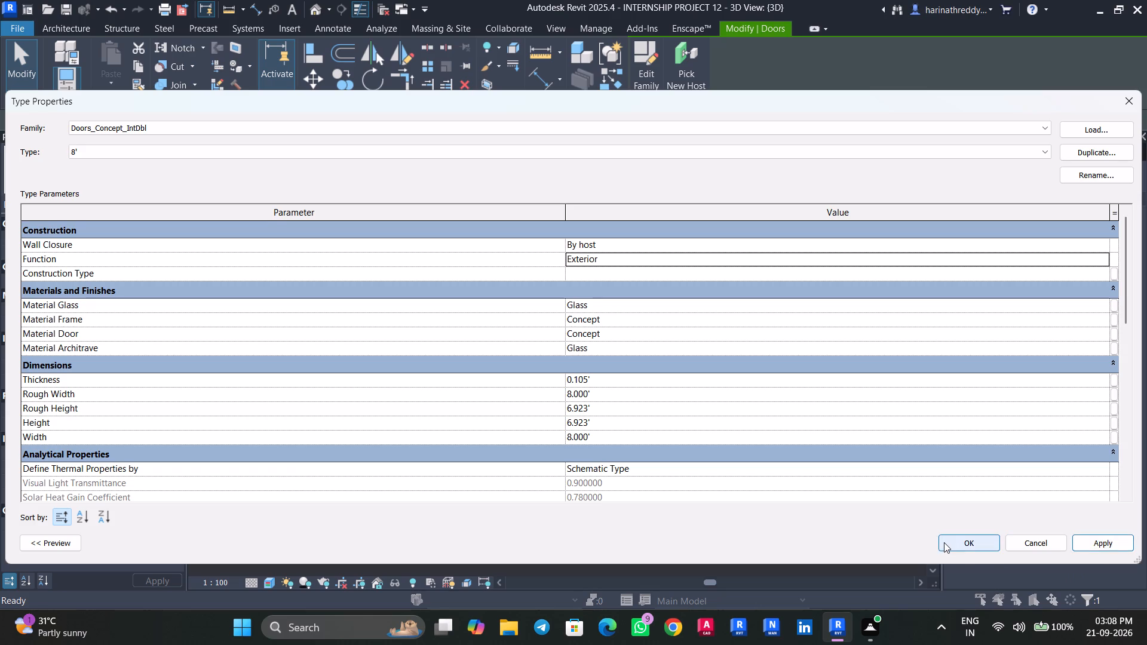
pyautogui.click(945, 542)
pyautogui.press('Escape')
# Examine the balcony double doors along the front and side of the building in the 3D view.
pyautogui.scroll(-4, 397, 429)
pyautogui.moveTo(414, 436); pyautogui.dragTo(584, 425, button='middle')
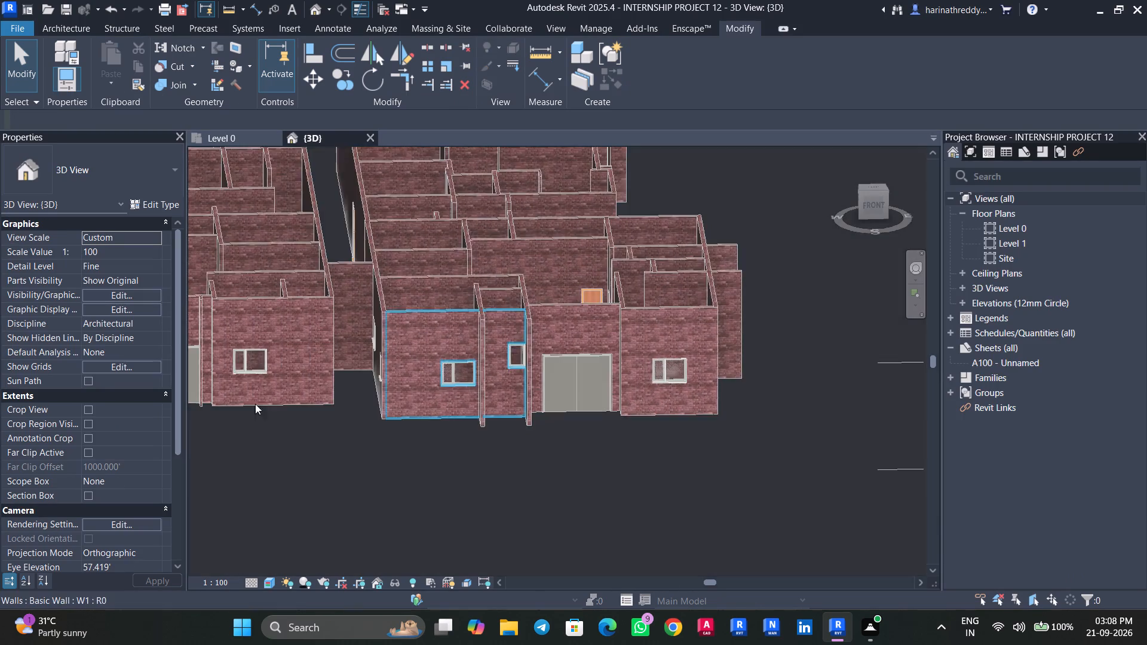
pyautogui.moveTo(258, 425); pyautogui.dragTo(431, 436, button='middle')
pyautogui.keyDown('shift'); pyautogui.moveTo(400, 446); pyautogui.dragTo(84, 424, button='middle'); pyautogui.keyUp('shift')
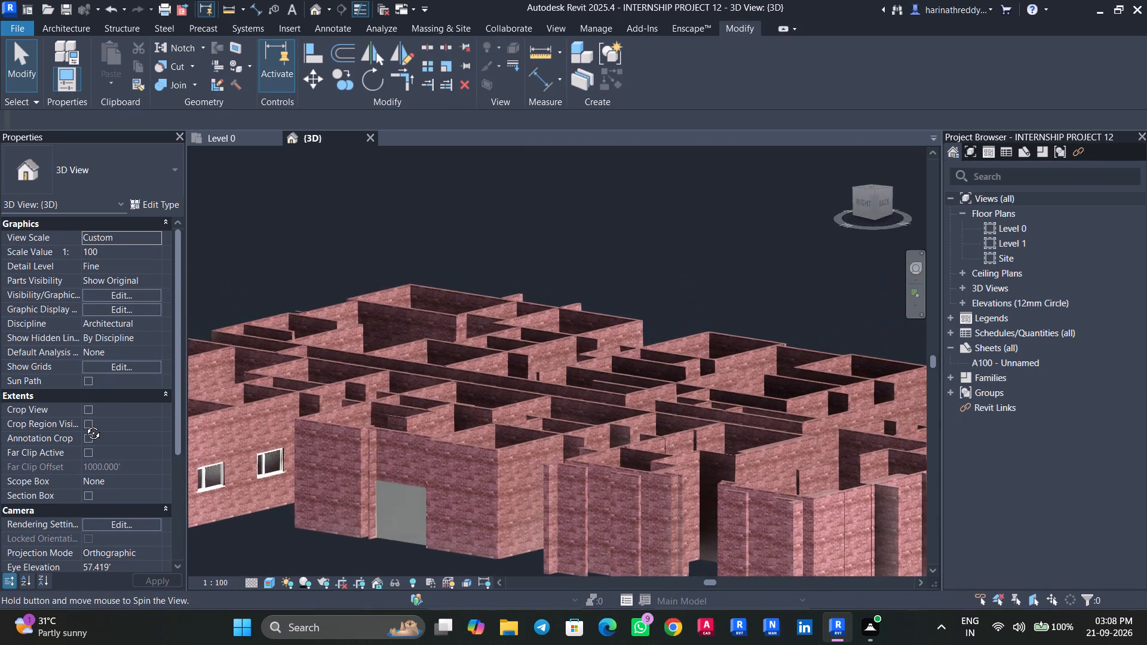
pyautogui.keyDown('shift'); pyautogui.moveTo(84, 424); pyautogui.dragTo(107, 428, button='middle'); pyautogui.keyUp('shift')
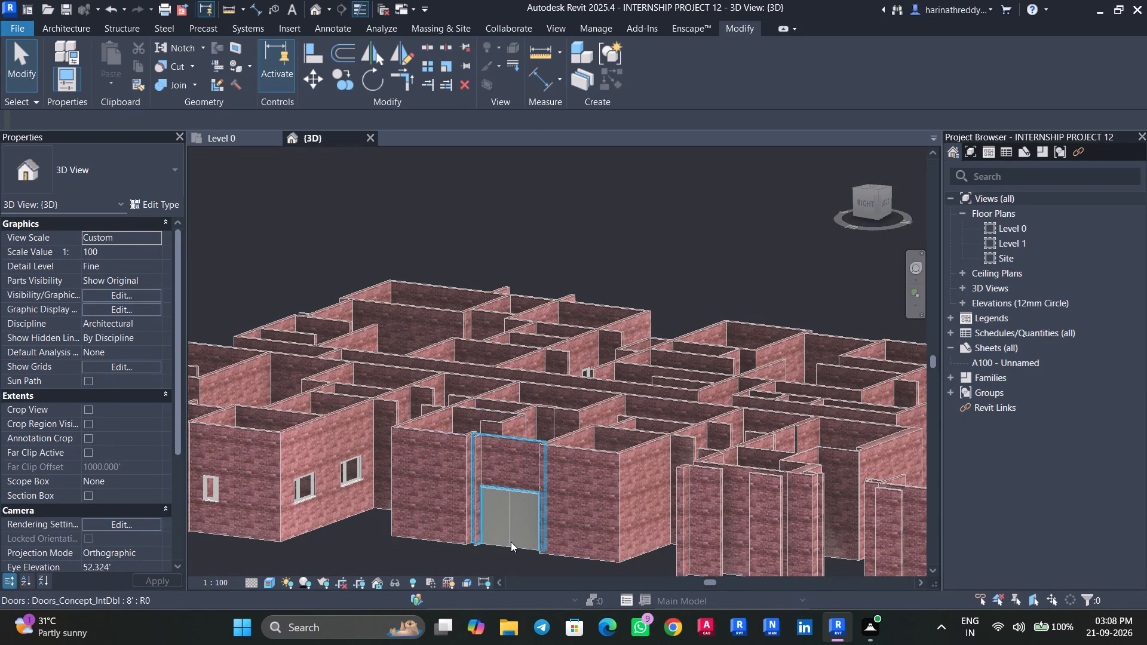
pyautogui.click(511, 542)
pyautogui.scroll(5, 511, 538)
pyautogui.press('Escape')
pyautogui.click(507, 491)
pyautogui.scroll(-8, 506, 491)
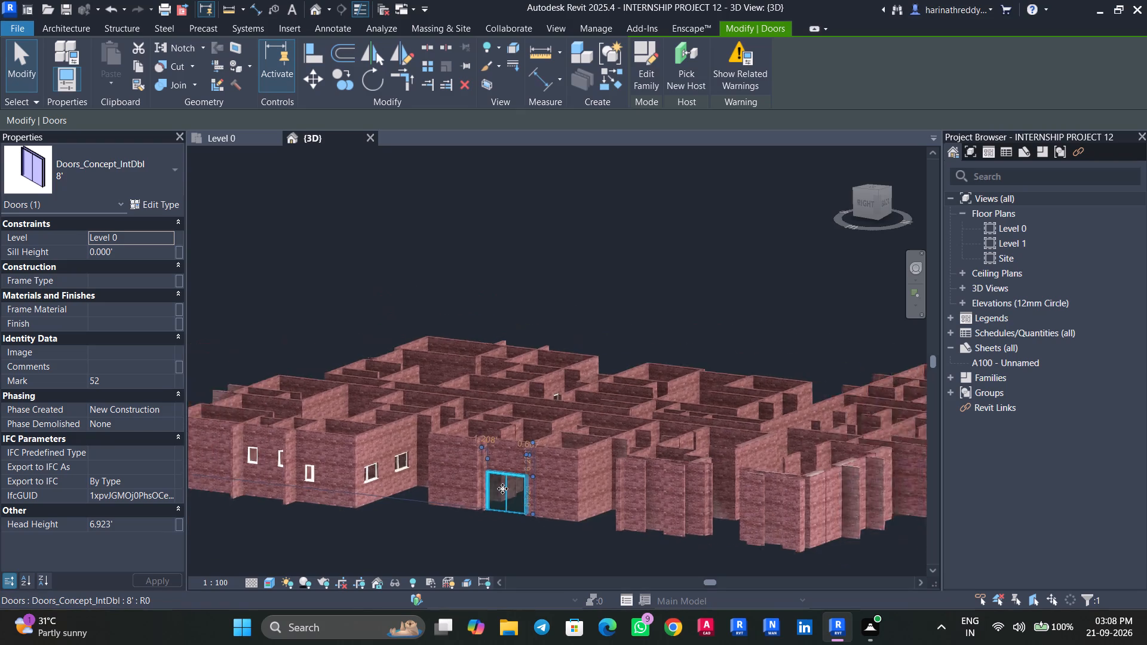
pyautogui.scroll(-6, 502, 489)
pyautogui.press('Escape')
pyautogui.scroll(5, 757, 509)
# Set the Material Frame of the 8' double door type to Glass, Clear Glazing, starting from a side balcony door.
pyautogui.click(757, 507)
pyautogui.scroll(4, 755, 508)
pyautogui.moveTo(746, 511); pyautogui.dragTo(692, 511, button='middle')
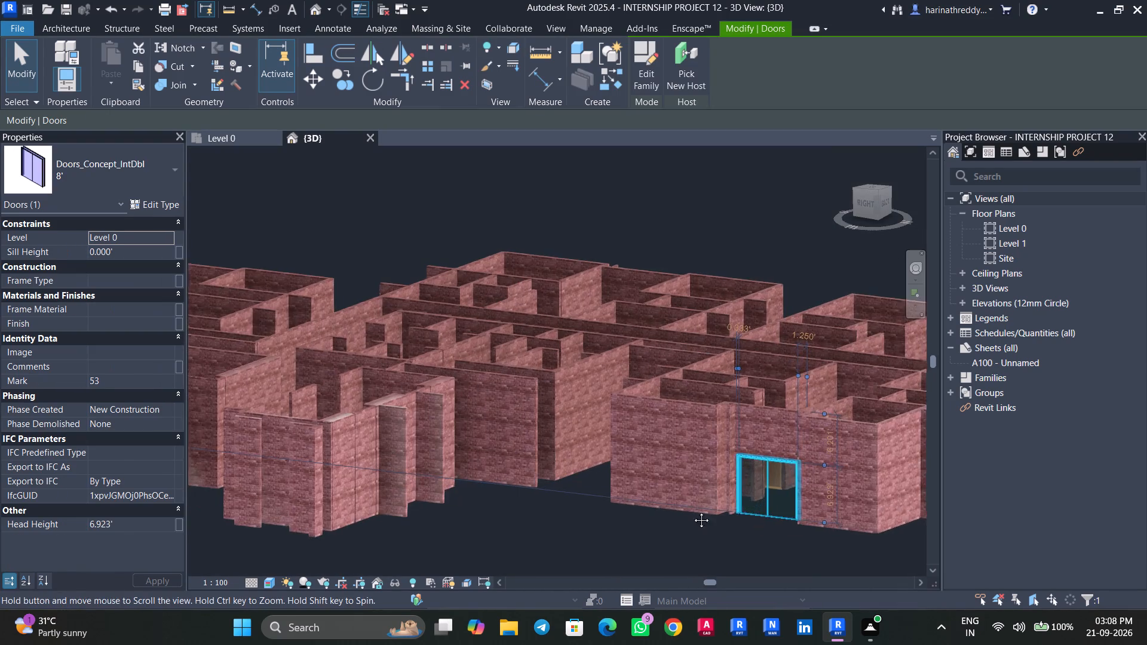
pyautogui.moveTo(692, 511); pyautogui.dragTo(325, 467, button='middle')
pyautogui.click(158, 207)
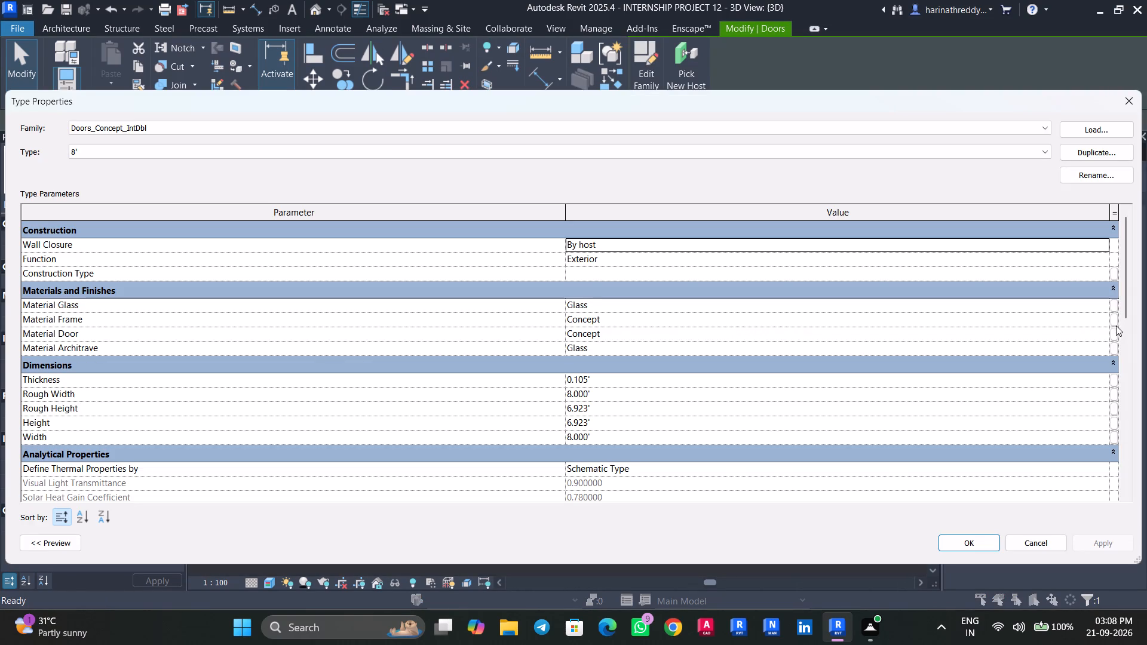
pyautogui.click(1103, 318)
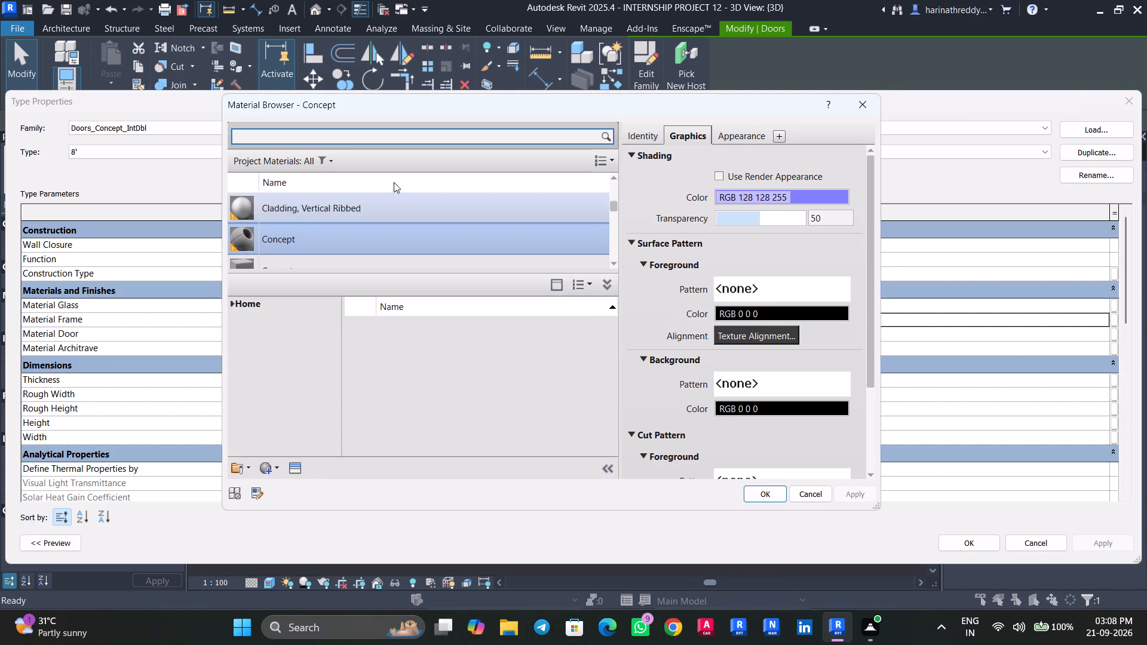
pyautogui.click(393, 133)
pyautogui.write('GLASS')
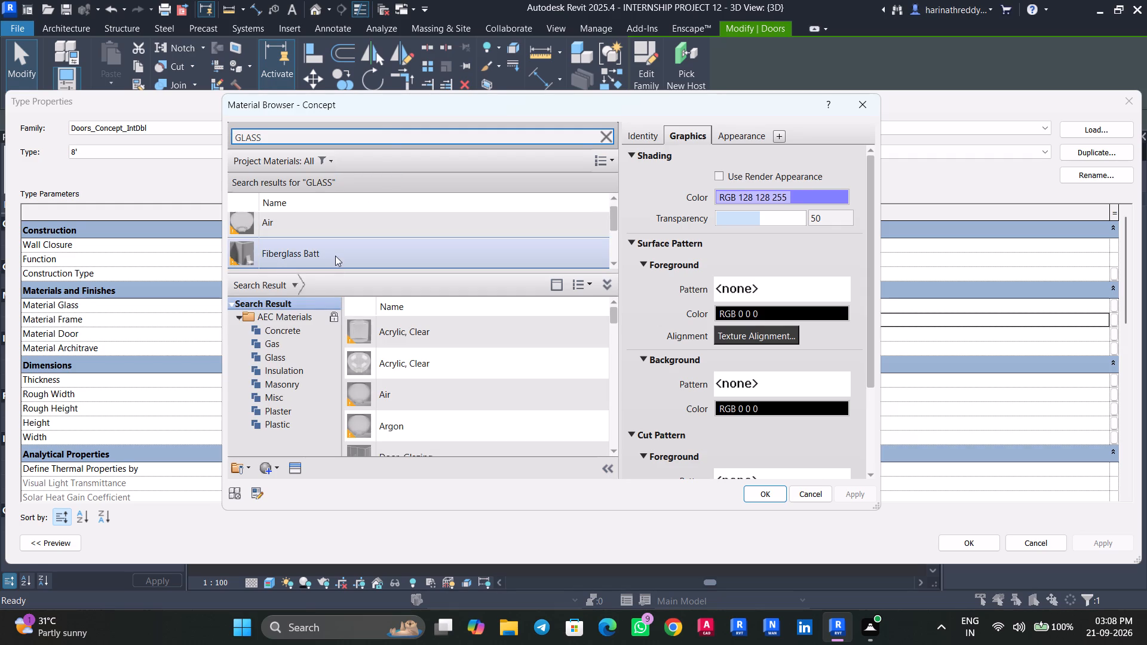
pyautogui.scroll(-1, 336, 256)
pyautogui.click(295, 229)
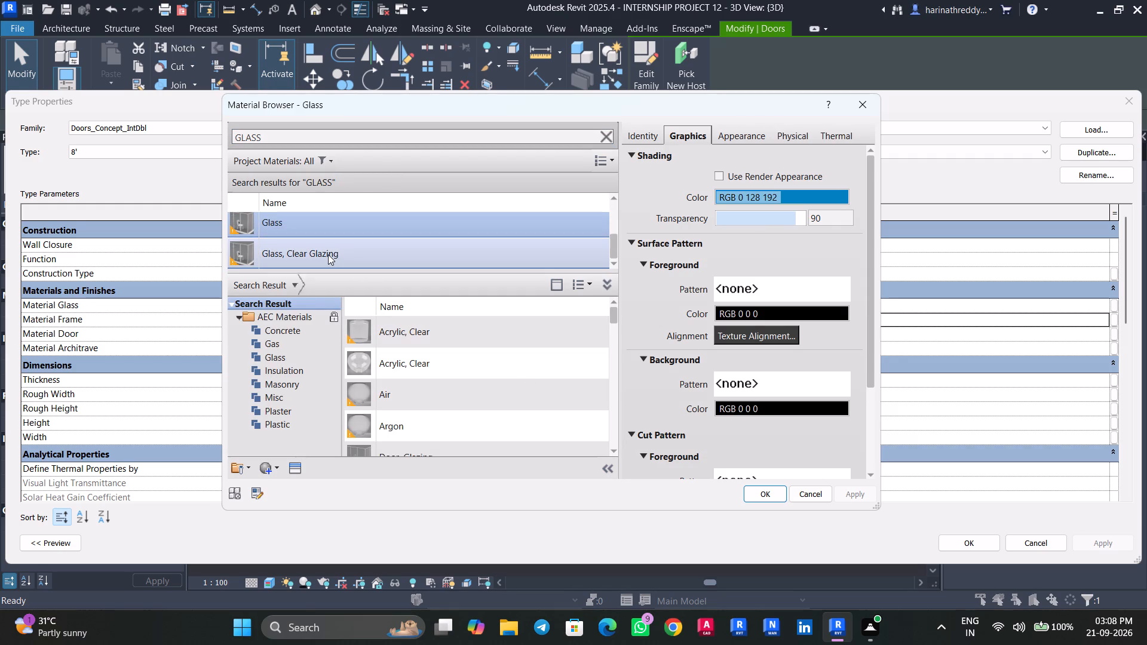
pyautogui.click(328, 254)
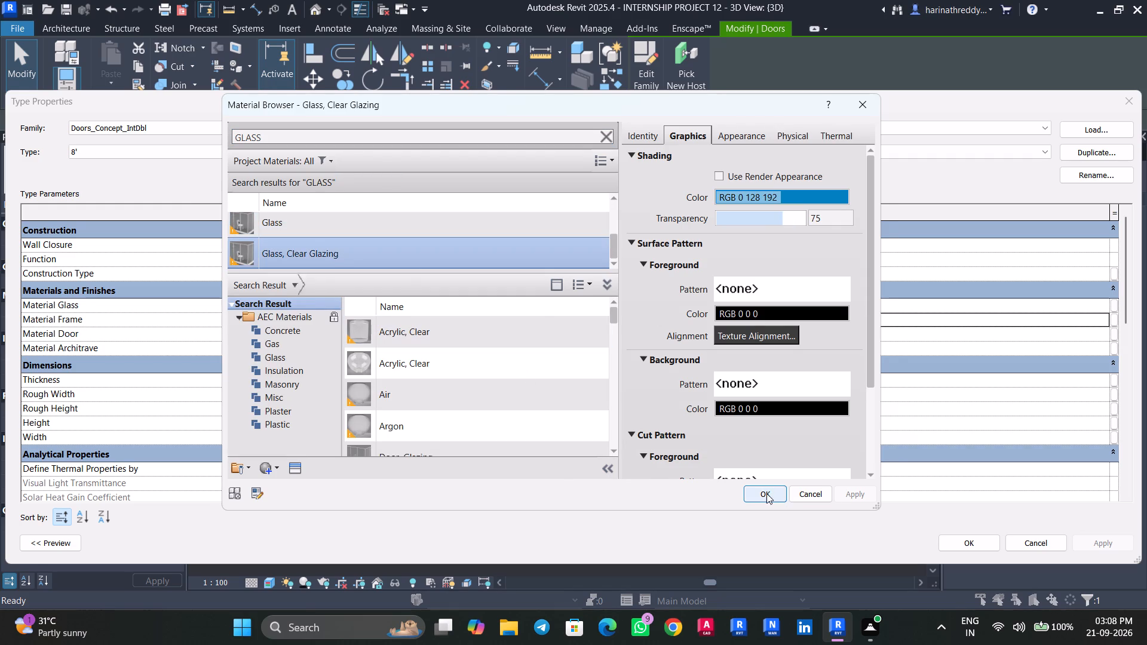
pyautogui.click(759, 494)
pyautogui.click(957, 546)
pyautogui.click(1114, 537)
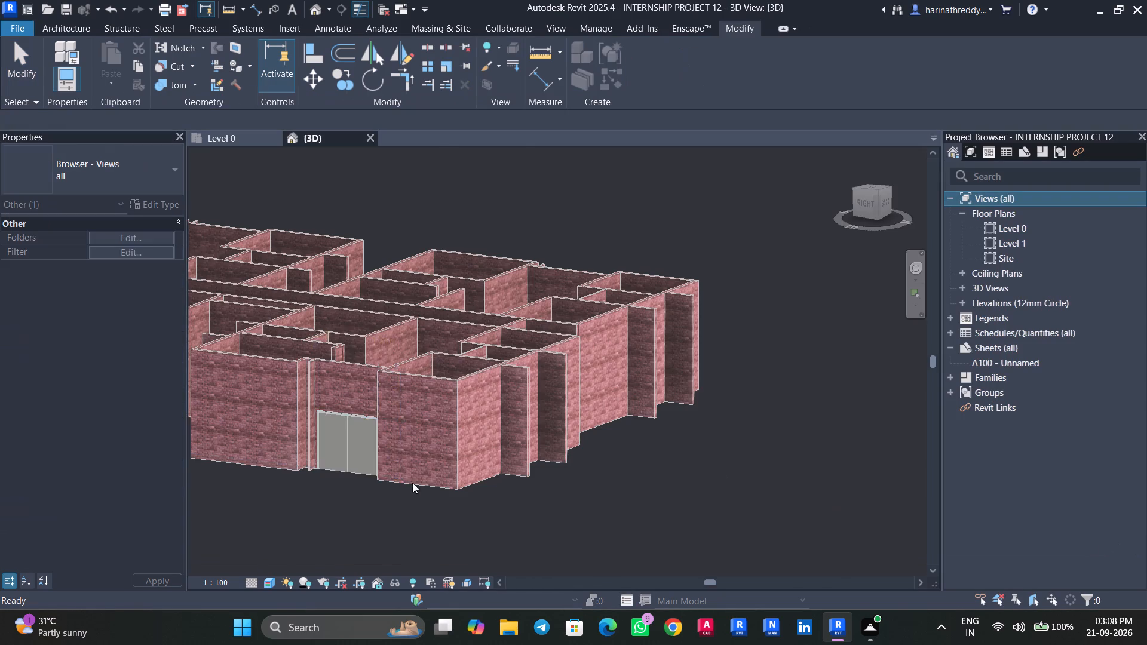
# Set the Material Door of the 8' Doors_Concept_IntDbl type to Glass, using the same side balcony door.
pyautogui.scroll(4, 401, 485)
pyautogui.moveTo(409, 492); pyautogui.dragTo(748, 509, button='middle')
pyautogui.scroll(1, 545, 535)
pyautogui.moveTo(605, 532); pyautogui.dragTo(712, 530, button='middle')
pyautogui.press('Escape')
pyautogui.moveTo(487, 489); pyautogui.dragTo(775, 518, button='middle')
pyautogui.click(576, 449)
pyautogui.press('Escape')
pyautogui.click(590, 476)
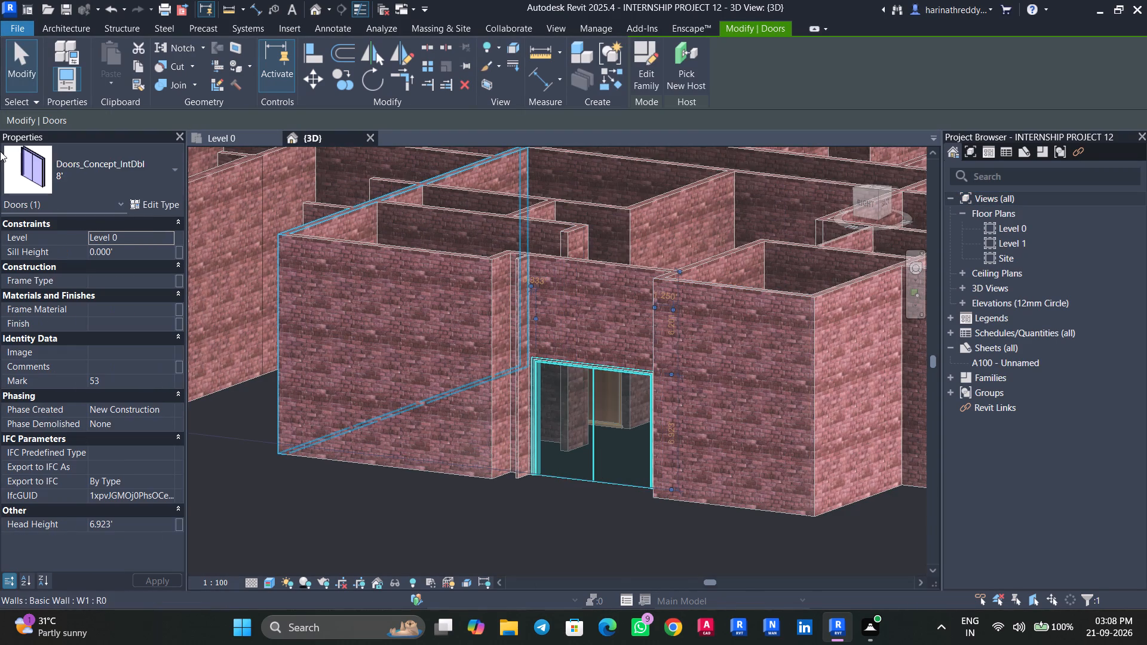
pyautogui.click(137, 199)
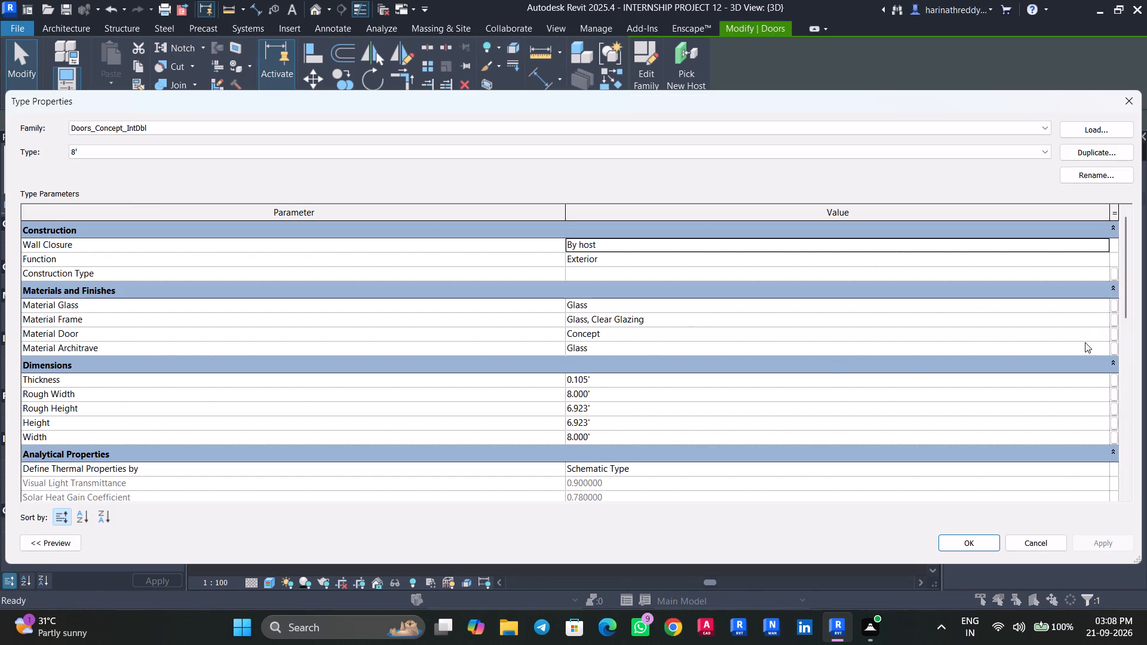
pyautogui.click(1100, 338)
pyautogui.click(1102, 334)
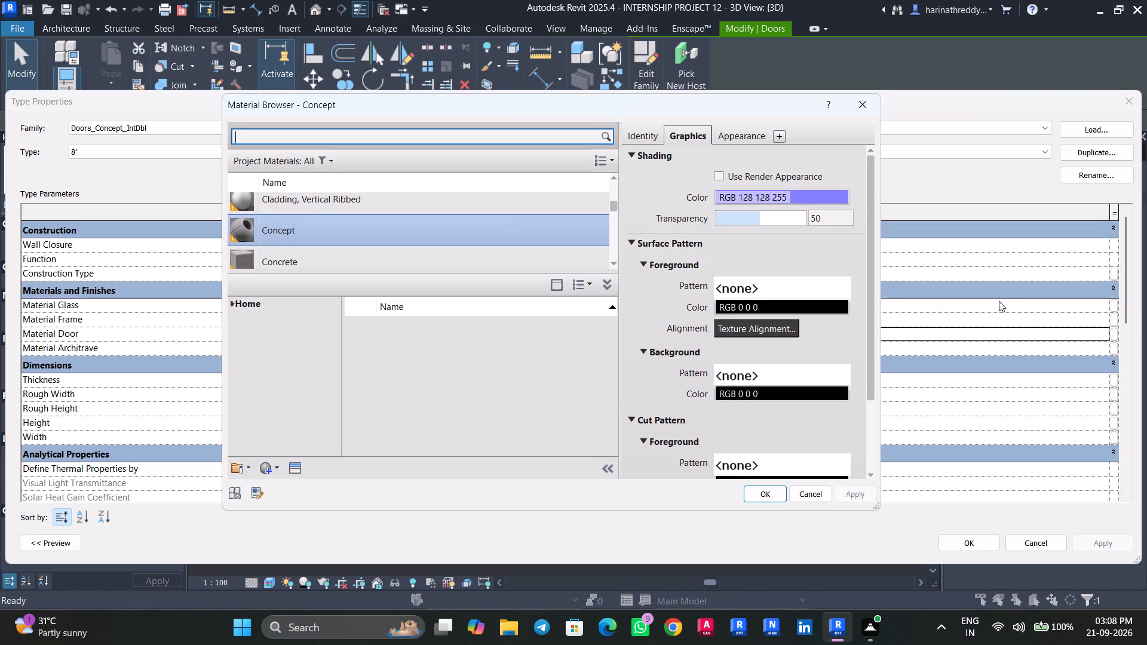
pyautogui.scroll(-6, 317, 218)
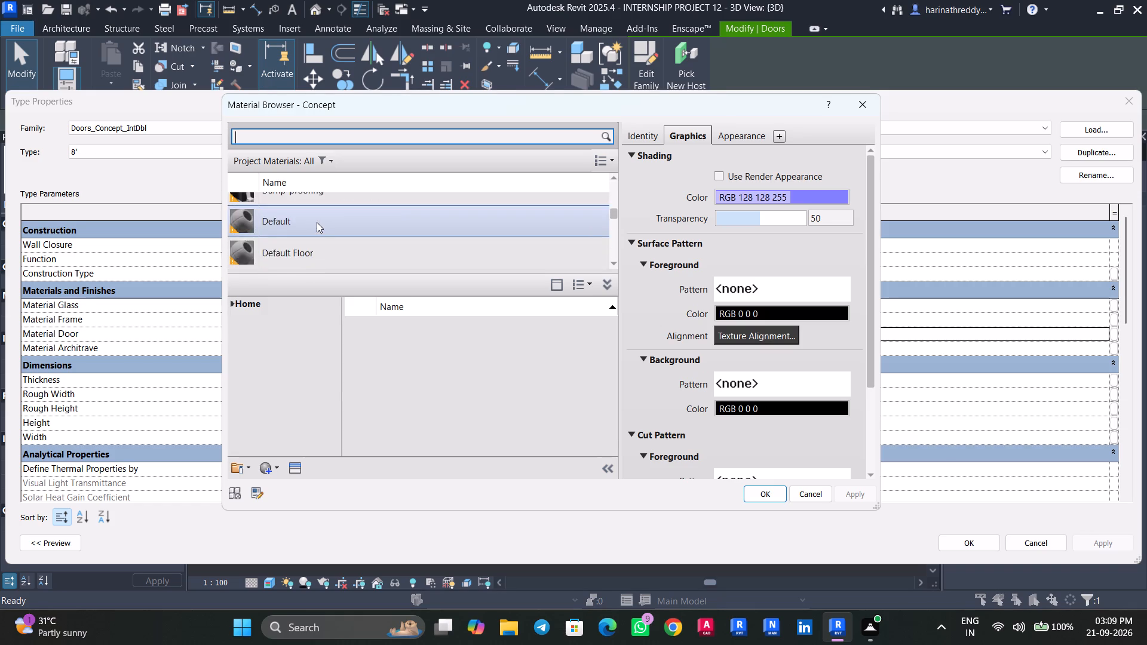
pyautogui.click(329, 140)
pyautogui.write('GLASS')
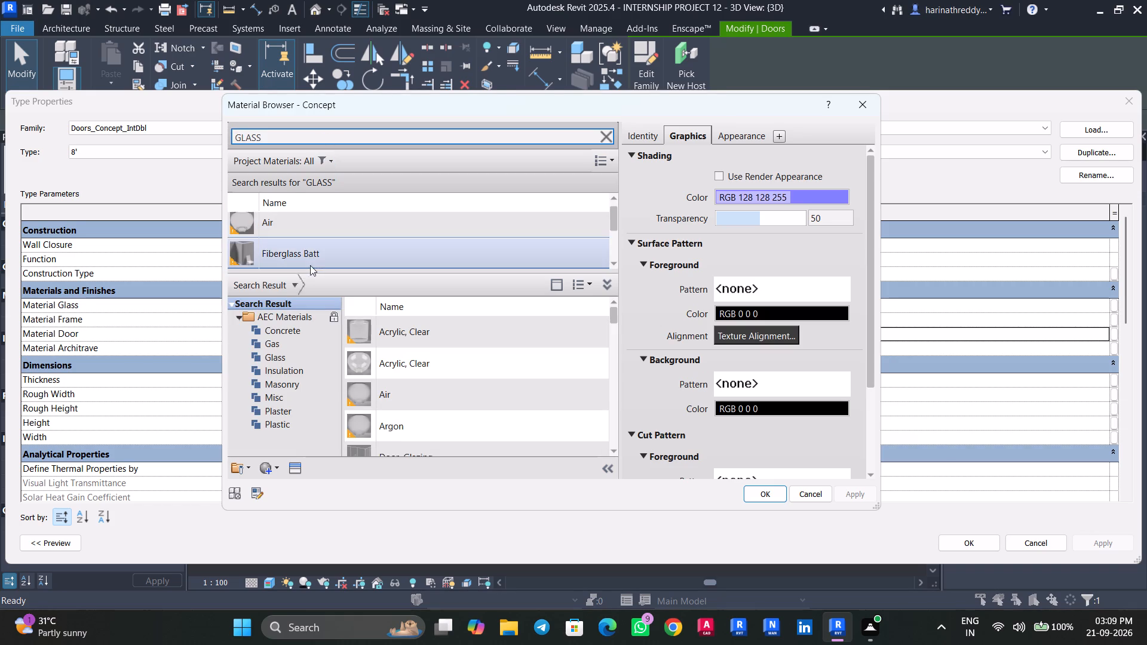
pyautogui.scroll(-2, 316, 255)
pyautogui.click(299, 244)
pyautogui.click(308, 227)
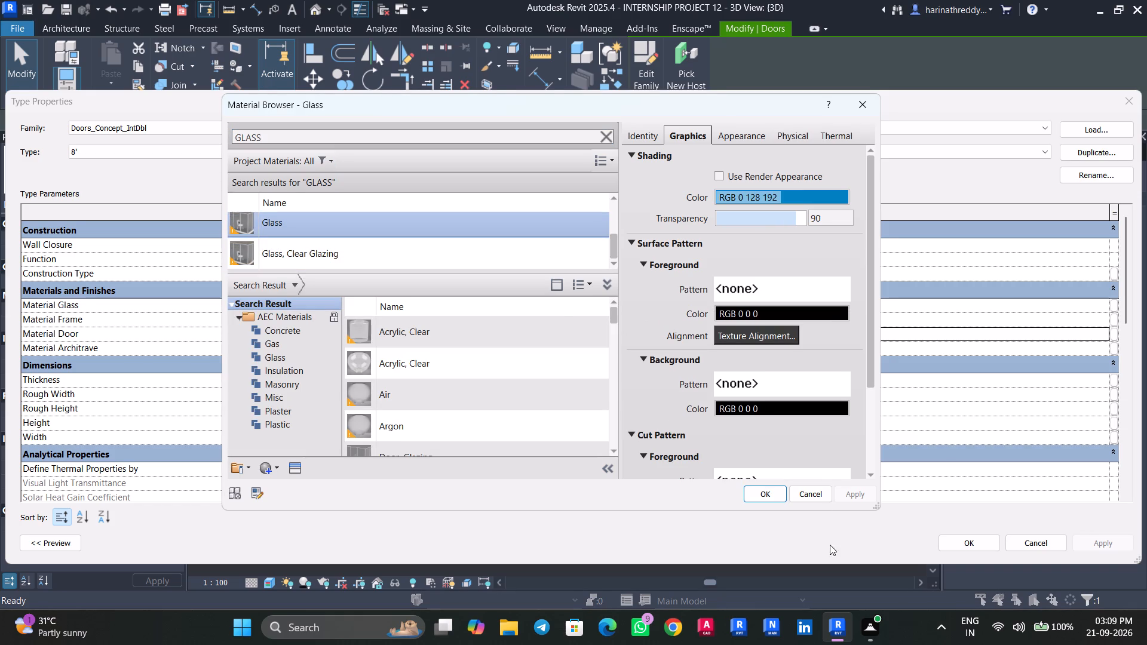
pyautogui.click(769, 500)
pyautogui.click(1099, 540)
pyautogui.click(966, 543)
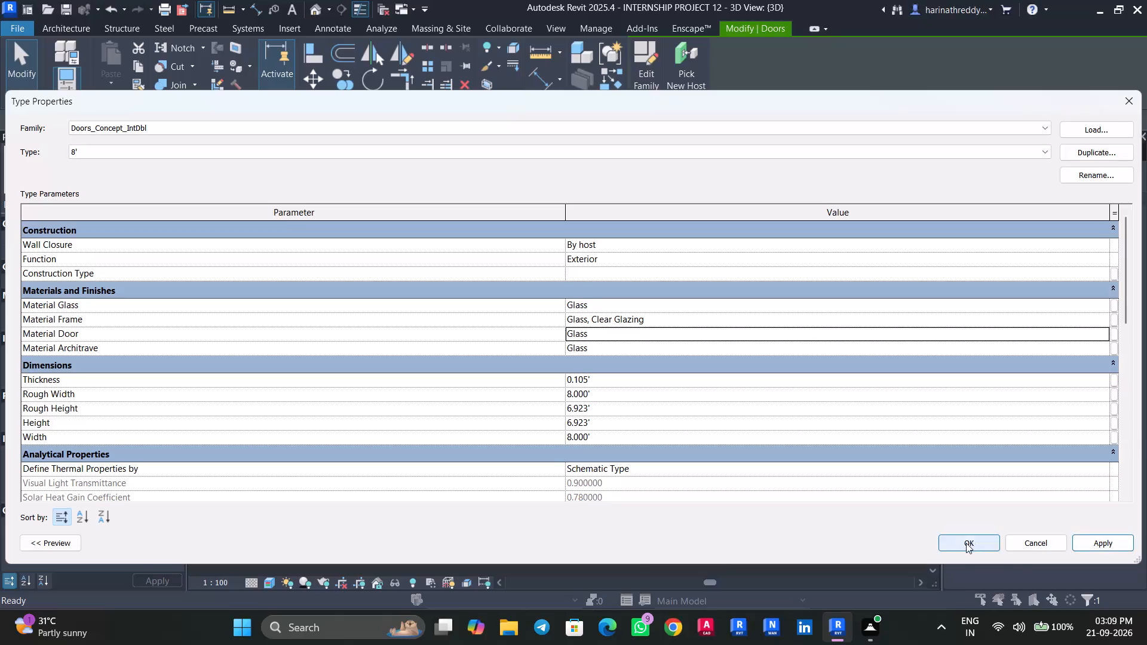
pyautogui.press('Escape')
# Examine the glass panels of the balcony double doors on the building's side in the 3D view.
pyautogui.scroll(5, 542, 514)
pyautogui.scroll(-12, 544, 511)
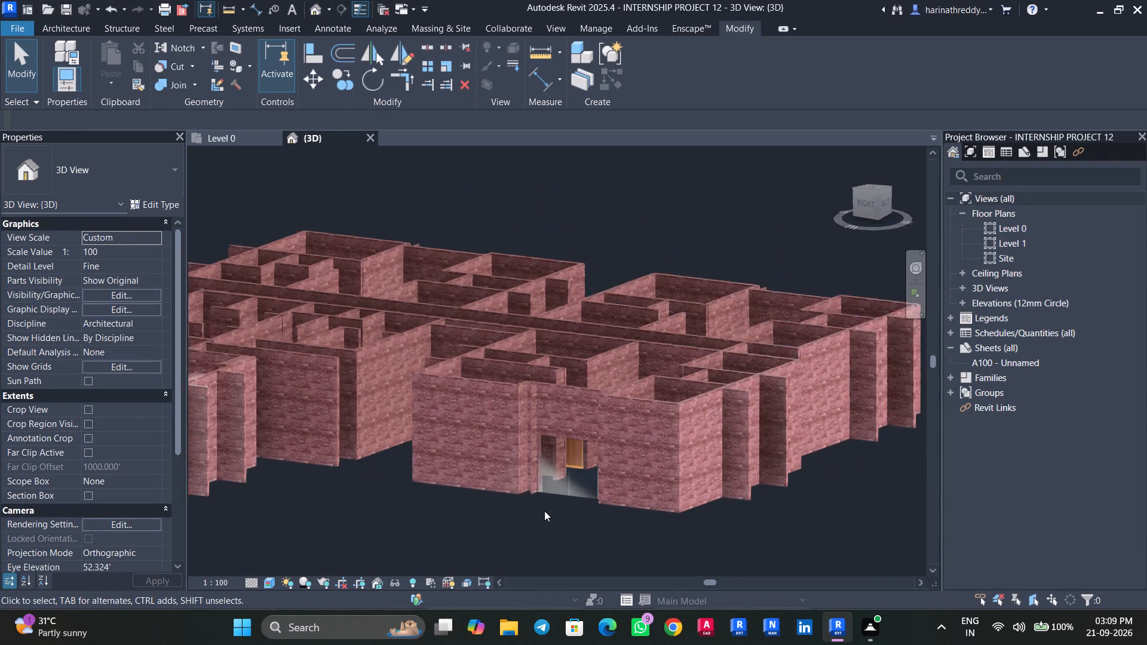
pyautogui.moveTo(544, 511); pyautogui.dragTo(901, 494, button='middle')
pyautogui.moveTo(683, 513); pyautogui.dragTo(871, 492, button='middle')
pyautogui.scroll(13, 433, 420)
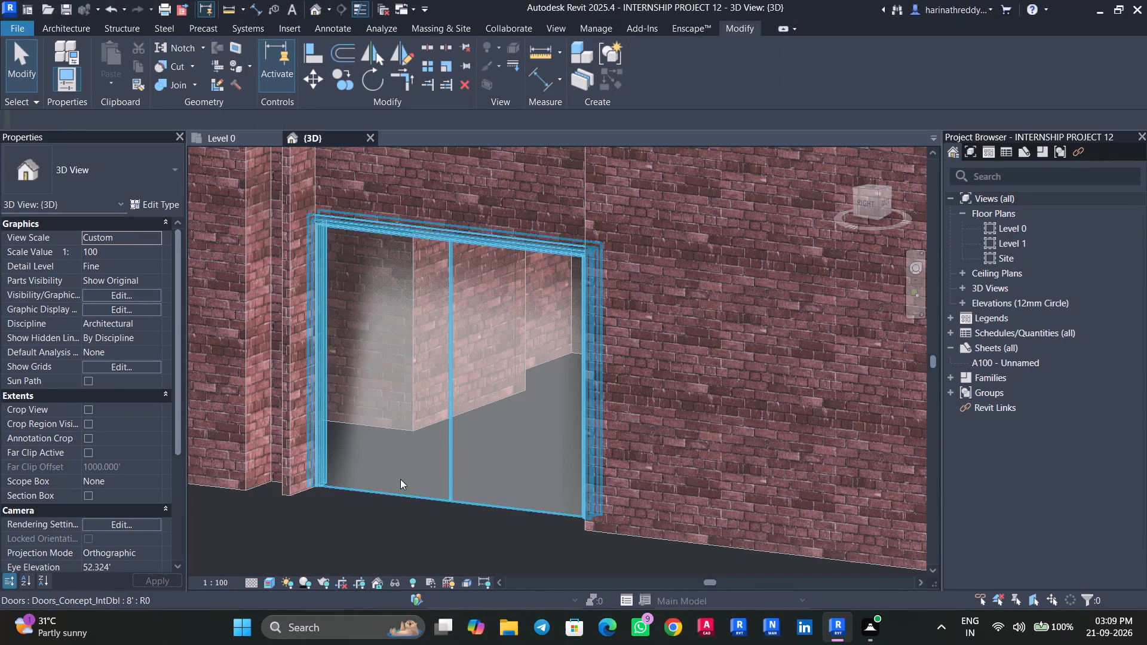
pyautogui.click(400, 479)
pyautogui.press('Escape')
pyautogui.scroll(-14, 348, 517)
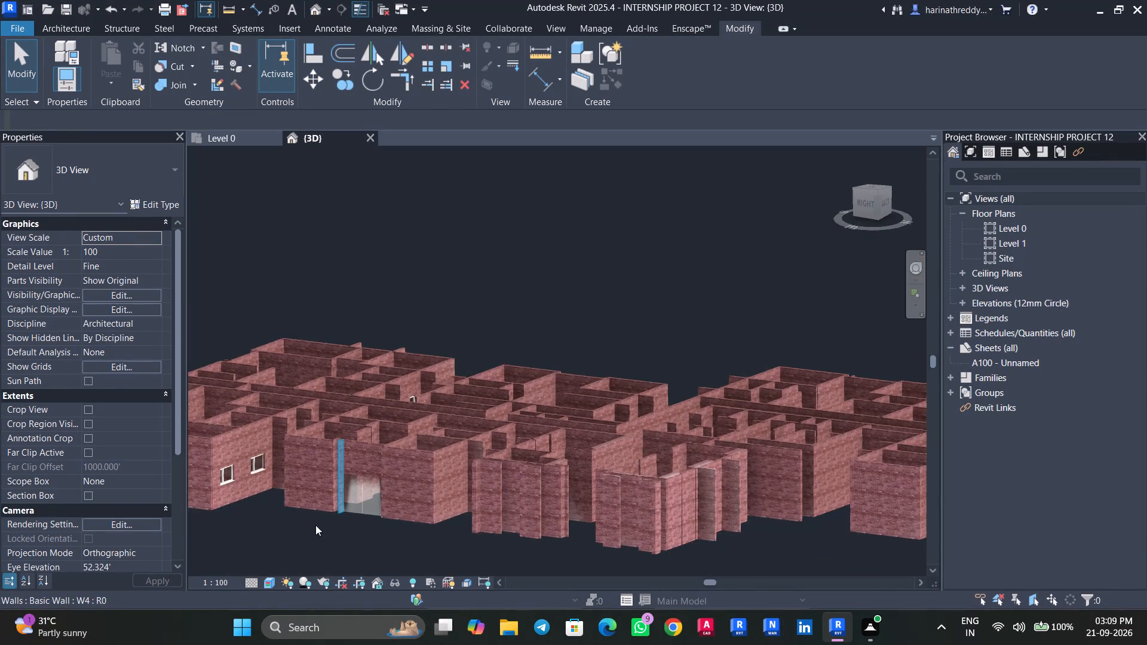
# Examine the glazed balcony double doors and the outer walls on several sides of the building in the 3D view.
pyautogui.keyDown('shift'); pyautogui.moveTo(320, 530); pyautogui.dragTo(578, 563, button='middle'); pyautogui.keyUp('shift')
pyautogui.scroll(13, 490, 471)
pyautogui.scroll(7, 559, 376)
pyautogui.scroll(-3, 388, 458)
pyautogui.moveTo(387, 465); pyautogui.dragTo(363, 566, button='middle')
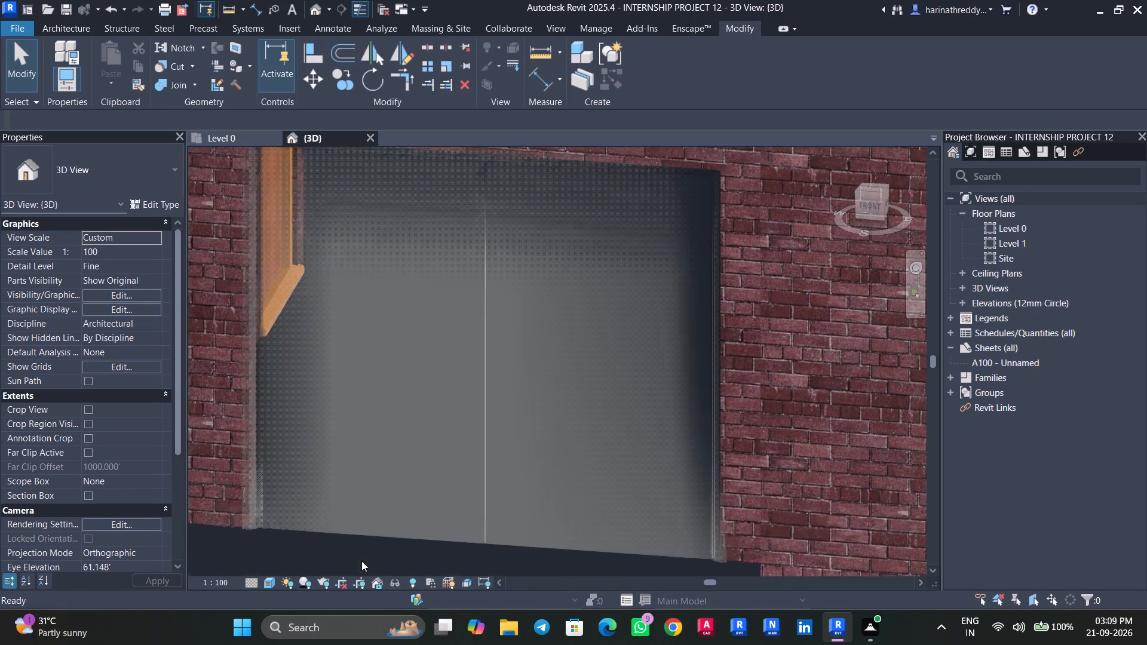
pyautogui.scroll(-17, 358, 552)
pyautogui.scroll(1, 358, 537)
pyautogui.scroll(-4, 361, 532)
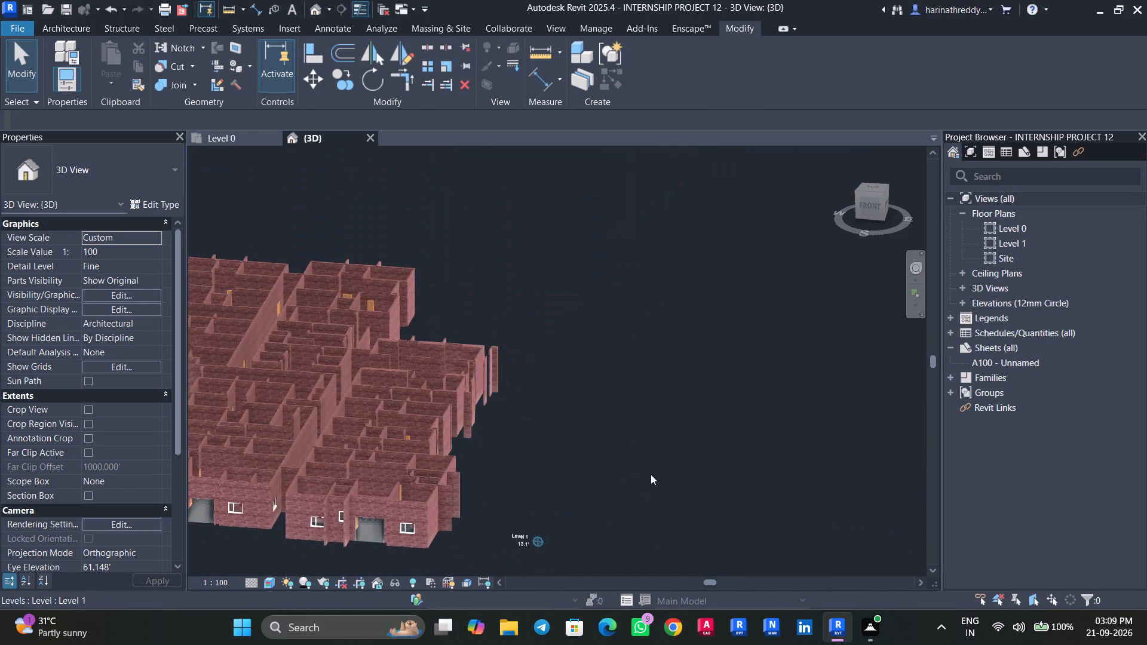
pyautogui.scroll(-4, 651, 474)
pyautogui.keyDown('shift'); pyautogui.scroll(1, 653, 472); pyautogui.keyUp('shift')
pyautogui.keyDown('shift'); pyautogui.moveTo(655, 474); pyautogui.dragTo(1004, 450, button='middle'); pyautogui.keyUp('shift')
pyautogui.moveTo(544, 517); pyautogui.dragTo(689, 414, button='middle')
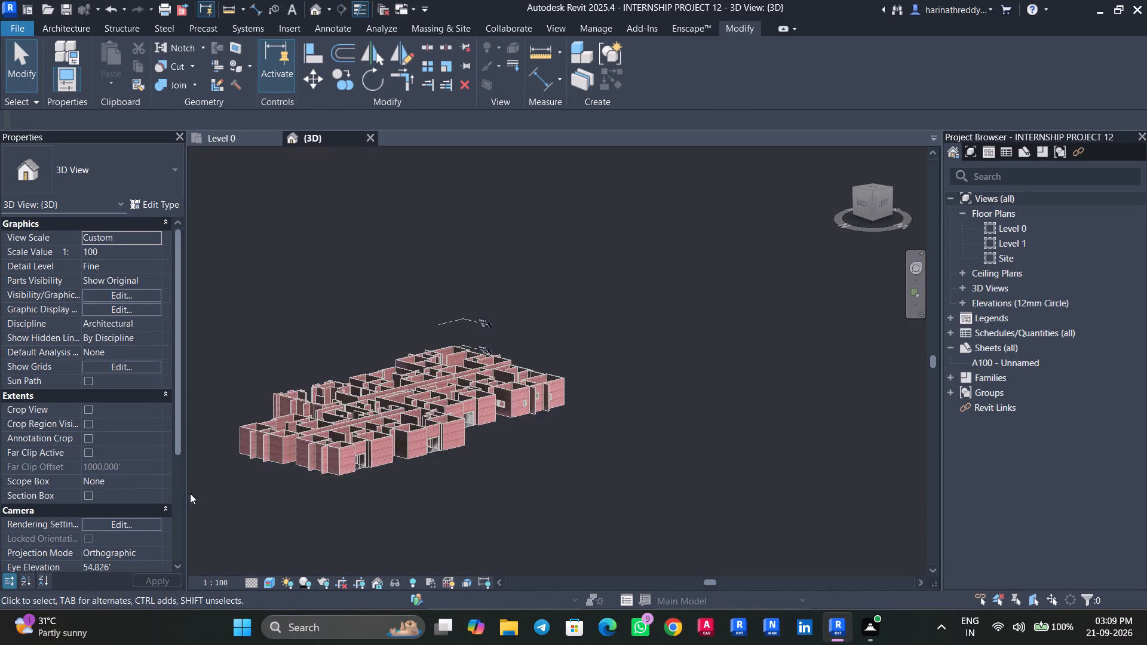
pyautogui.scroll(19, 183, 491)
pyautogui.scroll(-8, 529, 514)
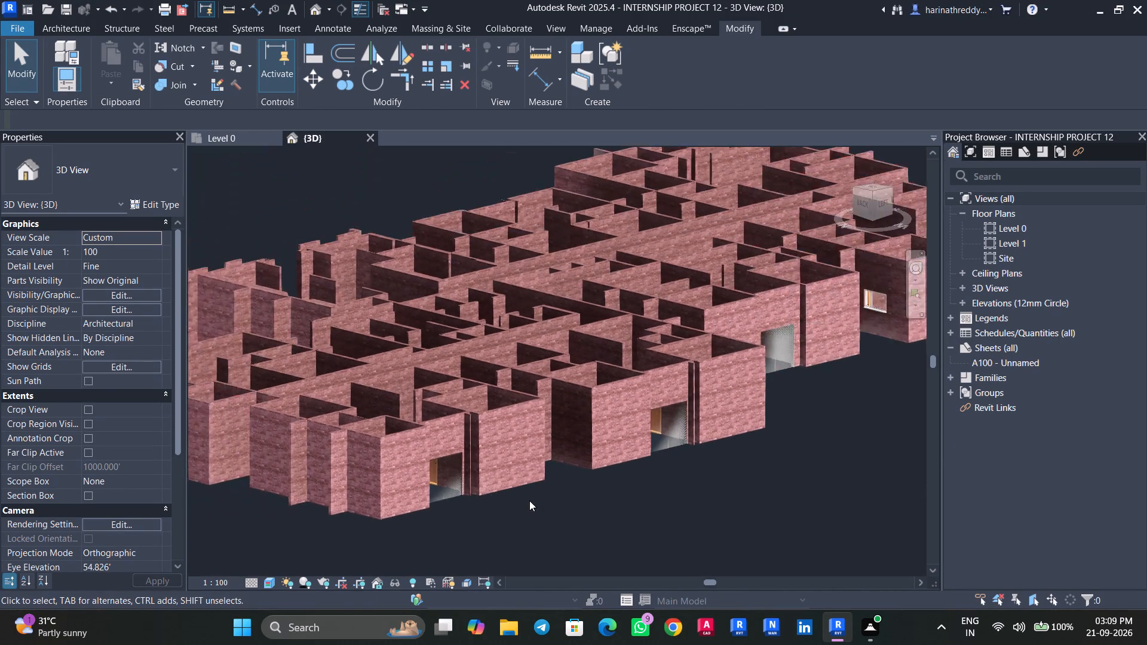
pyautogui.scroll(-1, 529, 500)
pyautogui.moveTo(730, 494); pyautogui.dragTo(560, 530, button='middle')
pyautogui.scroll(-1, 566, 533)
# Examine the window openings of the 2090sft and 1297sft flats on the Level 0 floor plan.
pyautogui.click(245, 134)
pyautogui.scroll(-6, 503, 383)
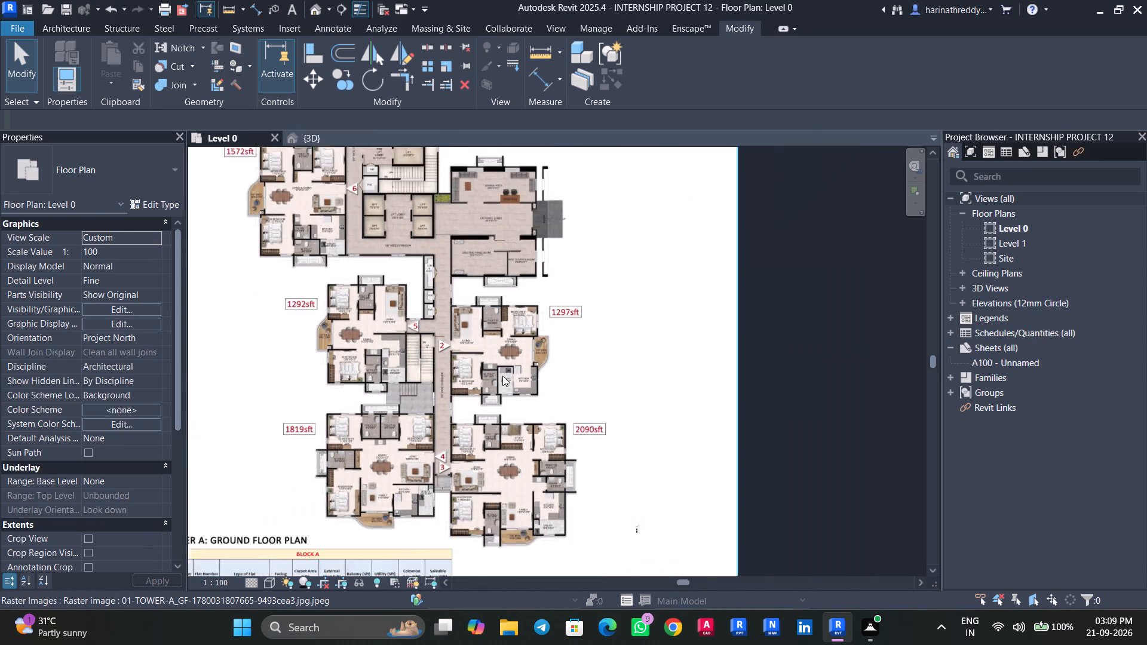
pyautogui.scroll(-4, 502, 376)
pyautogui.scroll(7, 536, 461)
pyautogui.moveTo(497, 510); pyautogui.dragTo(517, 478, button='middle')
pyautogui.scroll(4, 433, 503)
pyautogui.scroll(-1, 449, 493)
pyautogui.scroll(1, 454, 487)
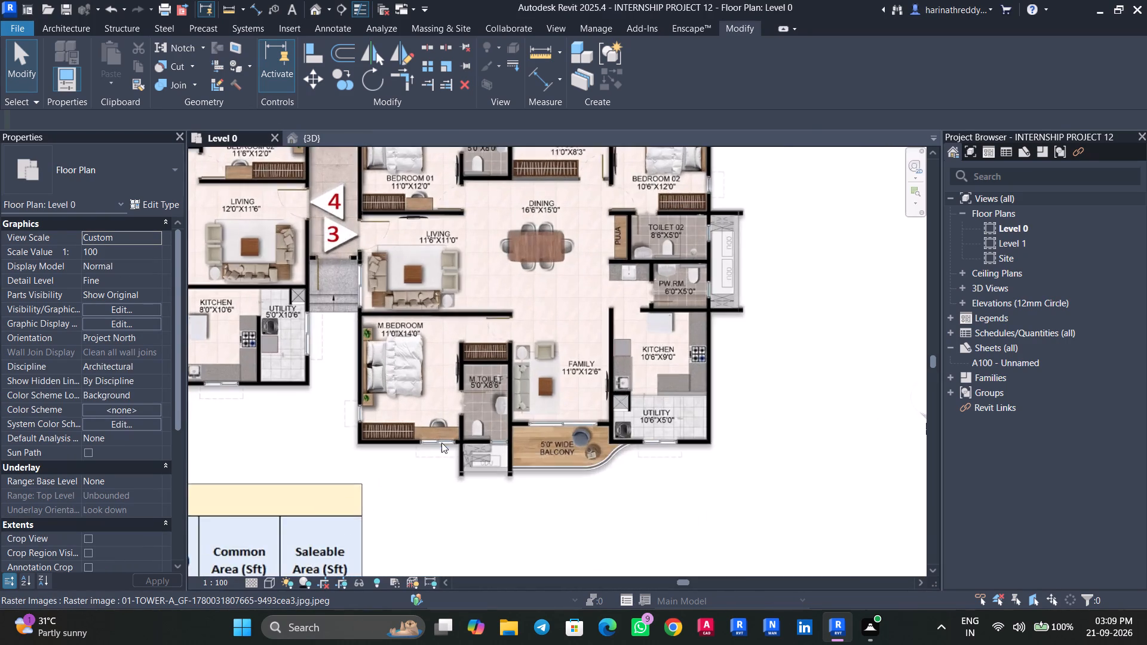
pyautogui.scroll(4, 437, 443)
pyautogui.press('Tab')
pyautogui.press('Tab')
pyautogui.press('Tab')
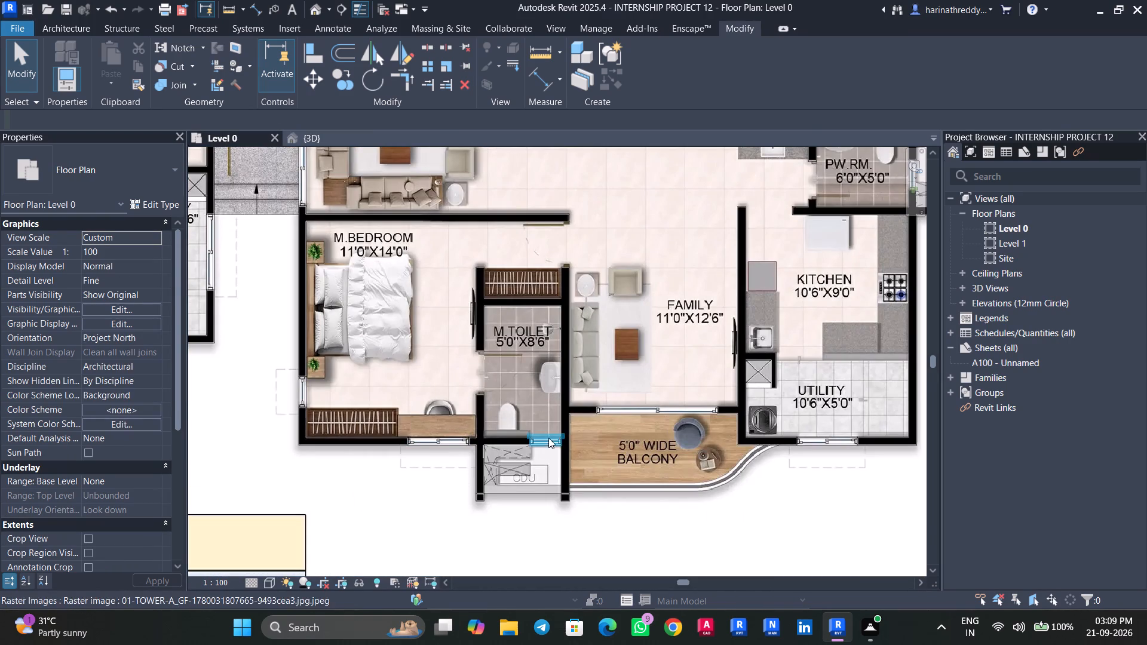
pyautogui.press('Tab')
pyautogui.press('Tab')
pyautogui.press('Tab')
pyautogui.scroll(-5, 669, 475)
pyautogui.moveTo(723, 476); pyautogui.dragTo(569, 520, button='middle')
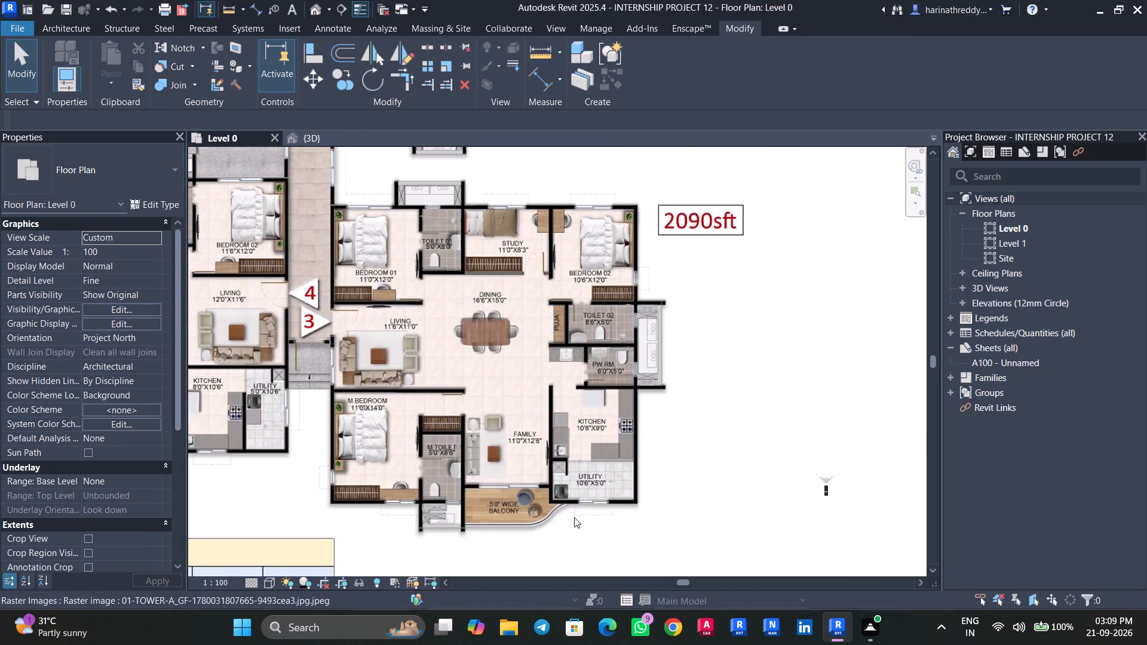
pyautogui.press('Tab')
pyautogui.press('Tab')
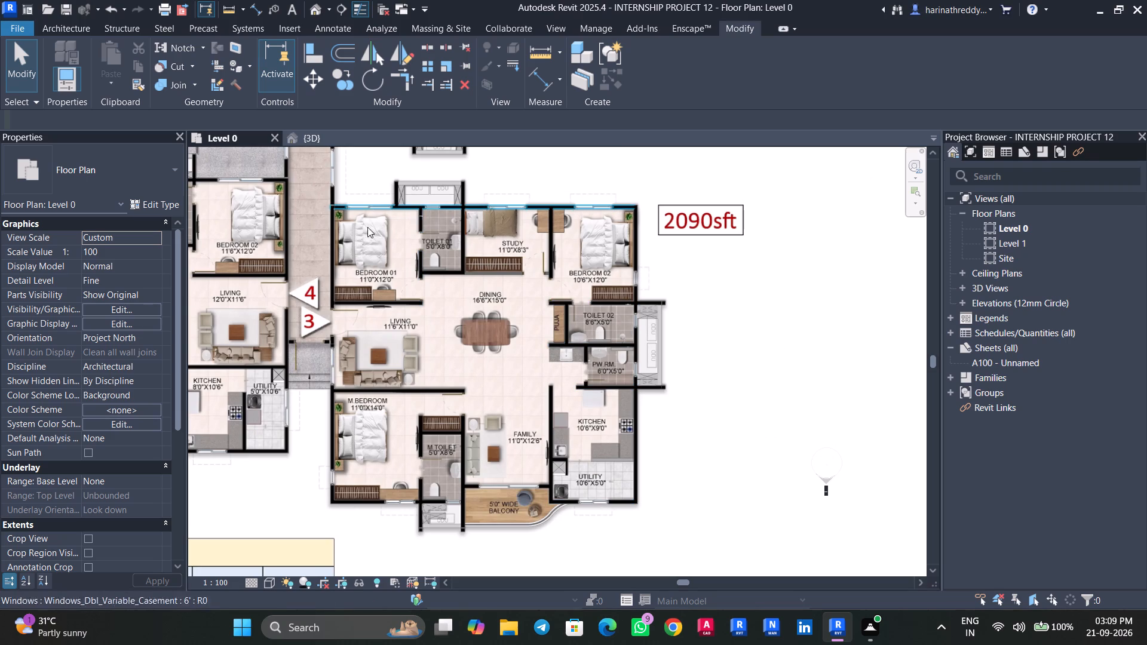
pyautogui.scroll(-8, 412, 302)
pyautogui.moveTo(468, 252); pyautogui.dragTo(480, 330, button='middle')
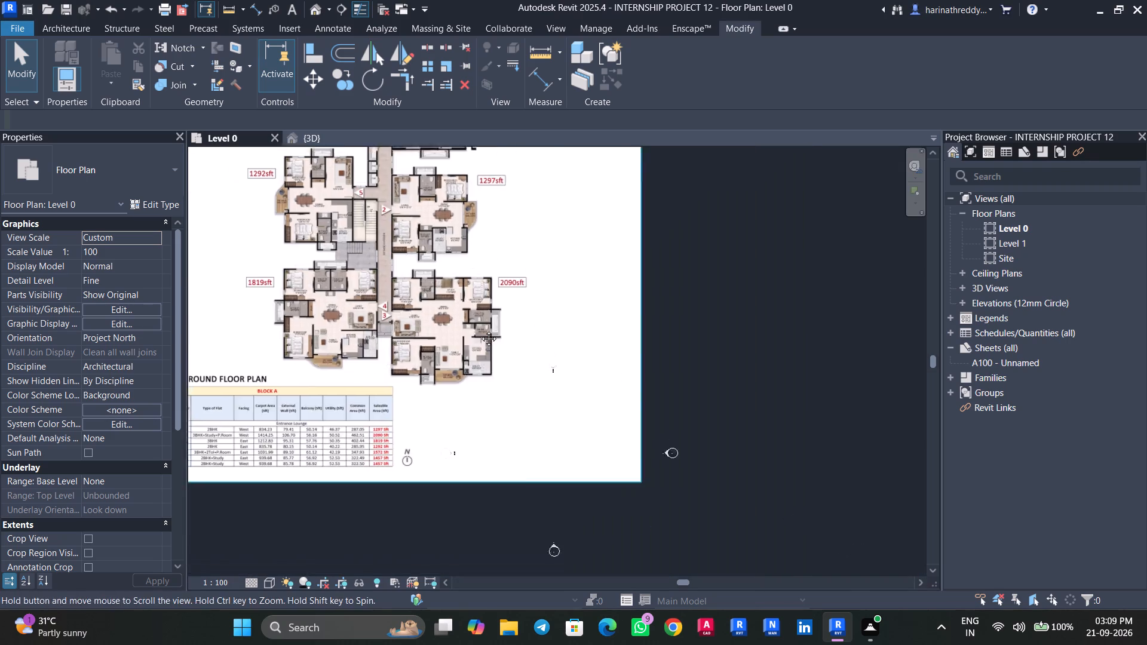
pyautogui.moveTo(480, 330); pyautogui.dragTo(487, 383, button='middle')
pyautogui.scroll(5, 452, 372)
pyautogui.moveTo(477, 394); pyautogui.dragTo(533, 448, button='middle')
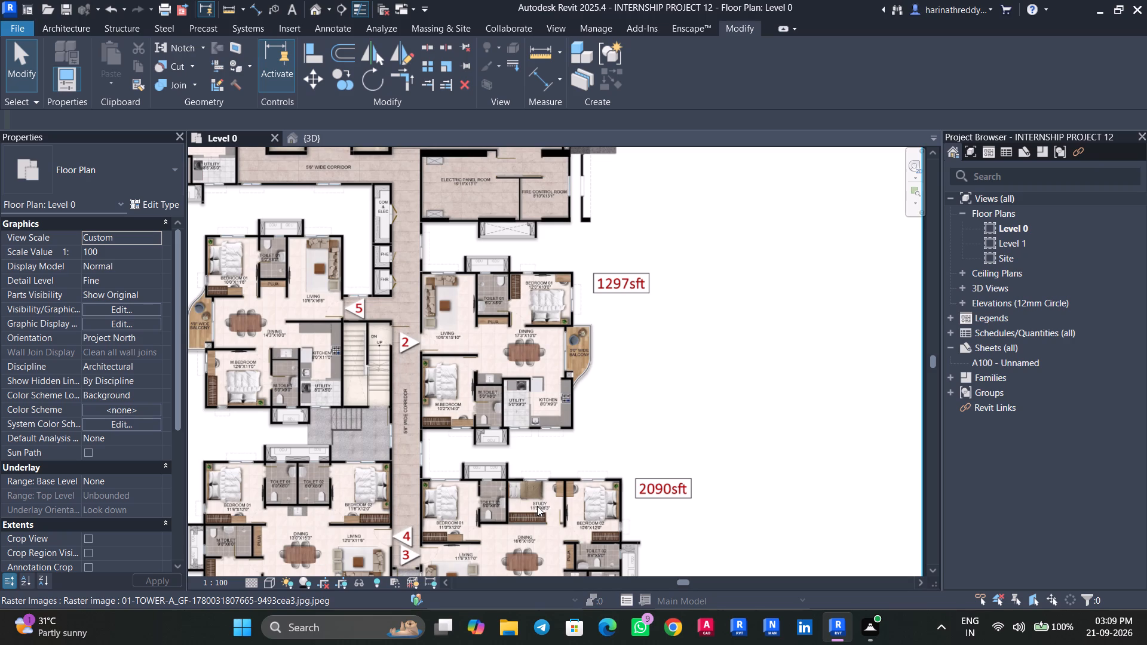
pyautogui.scroll(-3, 616, 454)
pyautogui.moveTo(614, 450); pyautogui.dragTo(658, 237, button='middle')
pyautogui.scroll(3, 667, 312)
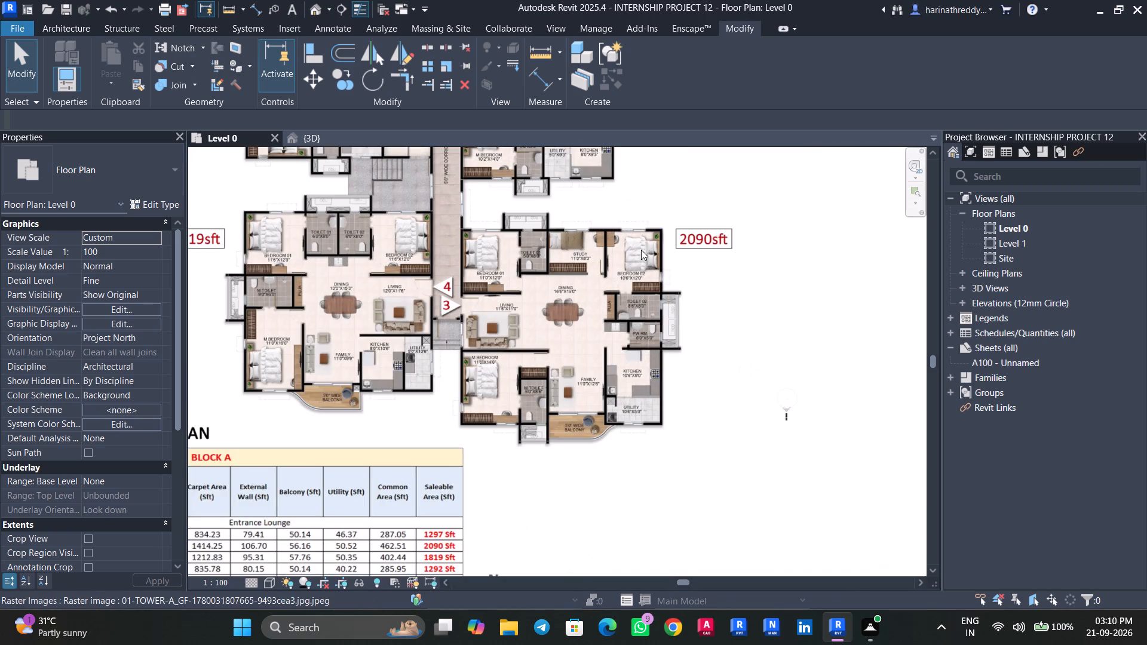
pyautogui.scroll(1, 682, 228)
pyautogui.moveTo(687, 236); pyautogui.dragTo(722, 367, button='middle')
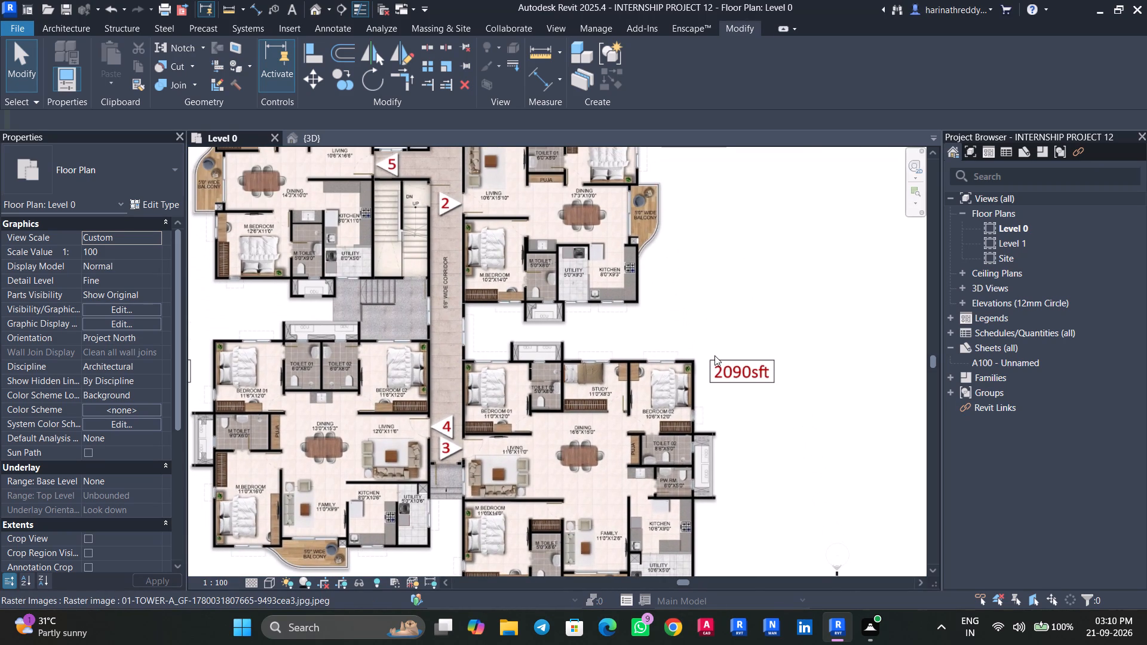
pyautogui.scroll(4, 658, 281)
pyautogui.scroll(-7, 572, 349)
pyautogui.moveTo(578, 349); pyautogui.dragTo(649, 328, button='middle')
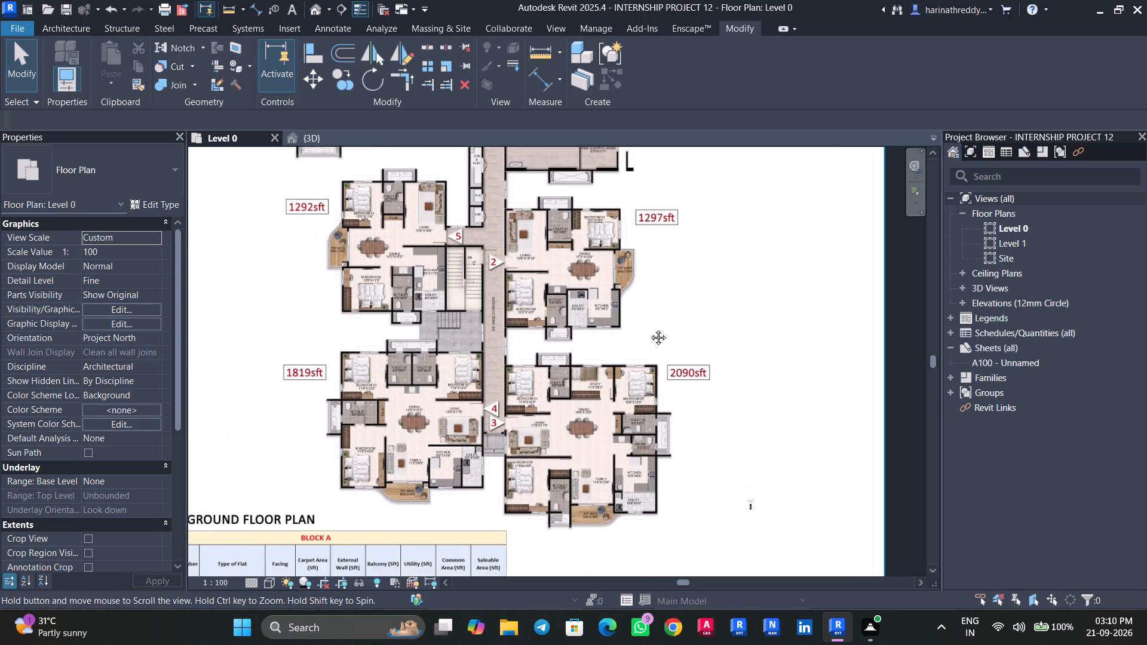
pyautogui.moveTo(649, 328); pyautogui.dragTo(657, 323, button='middle')
pyautogui.scroll(9, 657, 323)
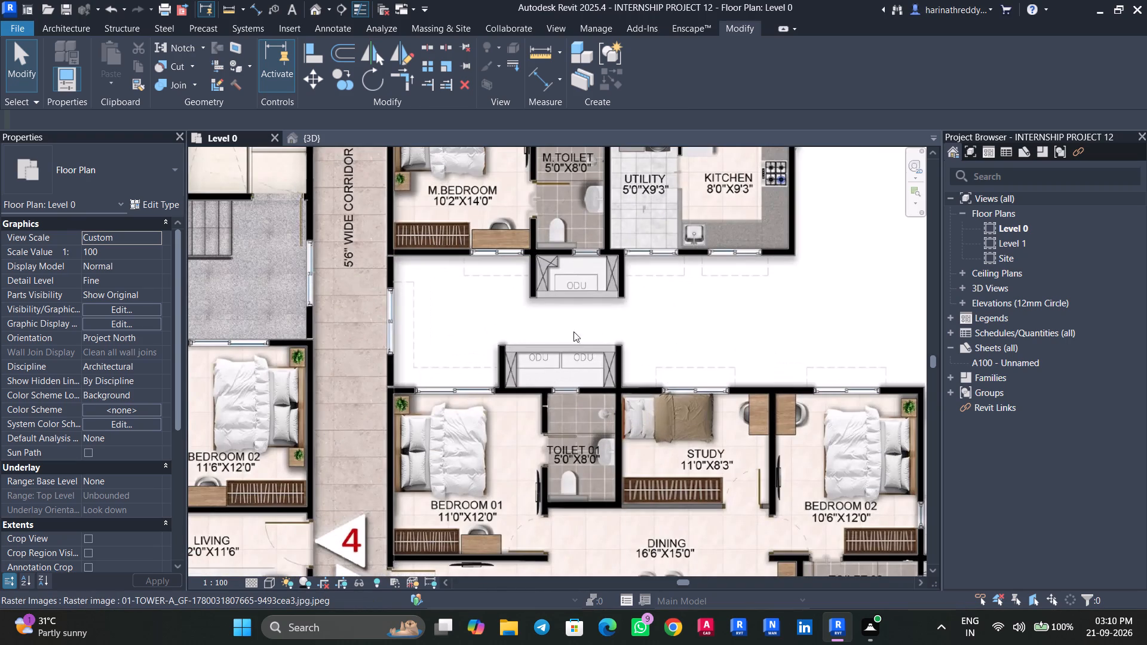
# Place a 4' Windows_Dbl_Variable_Casement window over the M.Bedroom opening in the 1297sft flat's wall facing the 2090sft flat.
pyautogui.moveTo(470, 304); pyautogui.dragTo(512, 377, button='middle')
pyautogui.press('w')
pyautogui.press('n')
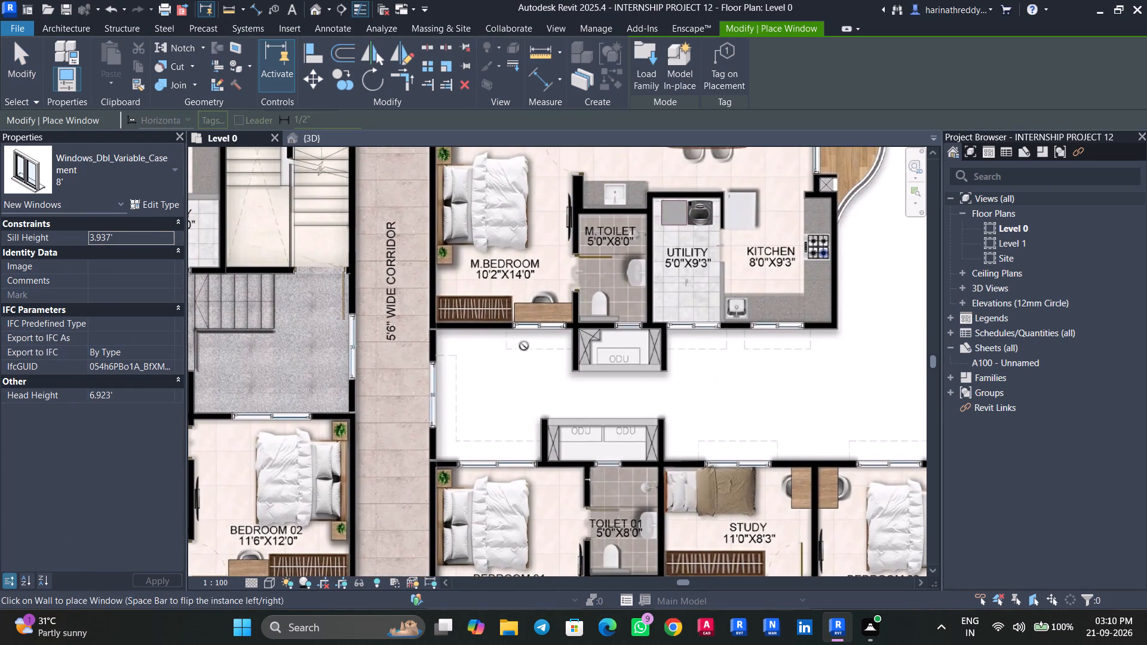
pyautogui.scroll(6, 527, 337)
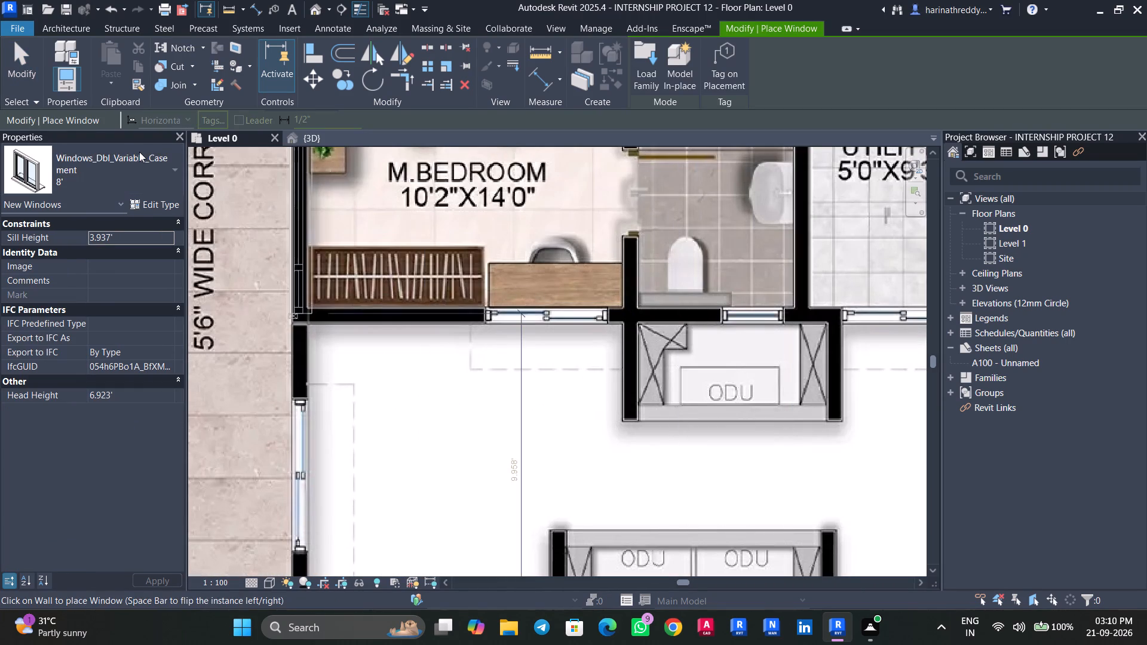
pyautogui.click(139, 151)
pyautogui.scroll(2, 64, 337)
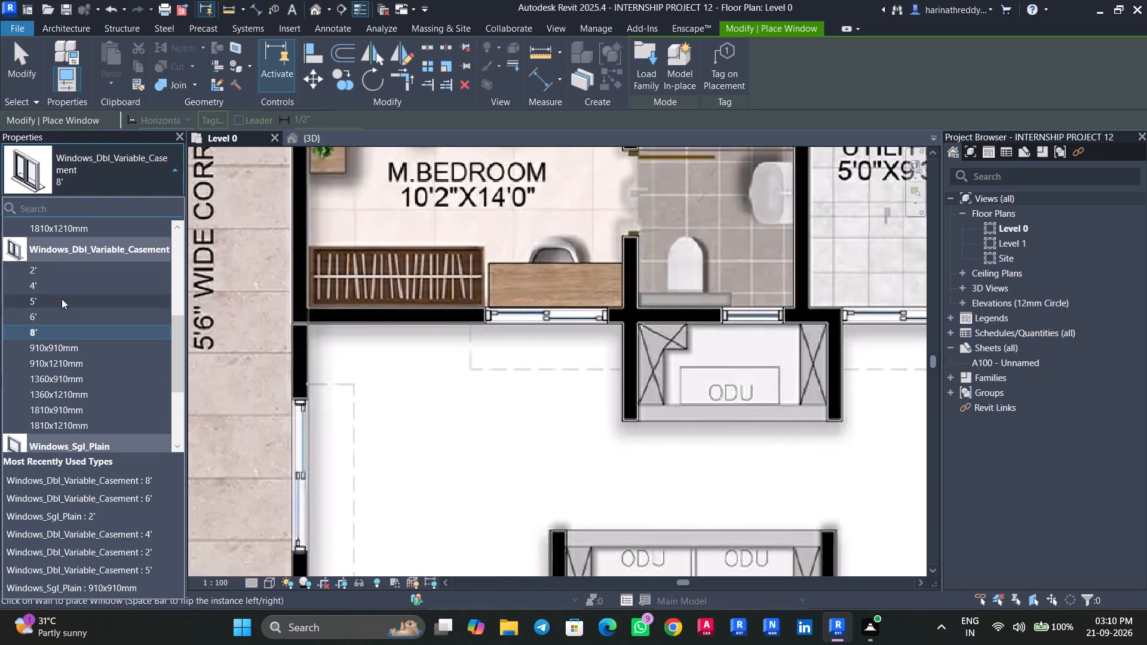
pyautogui.click(61, 291)
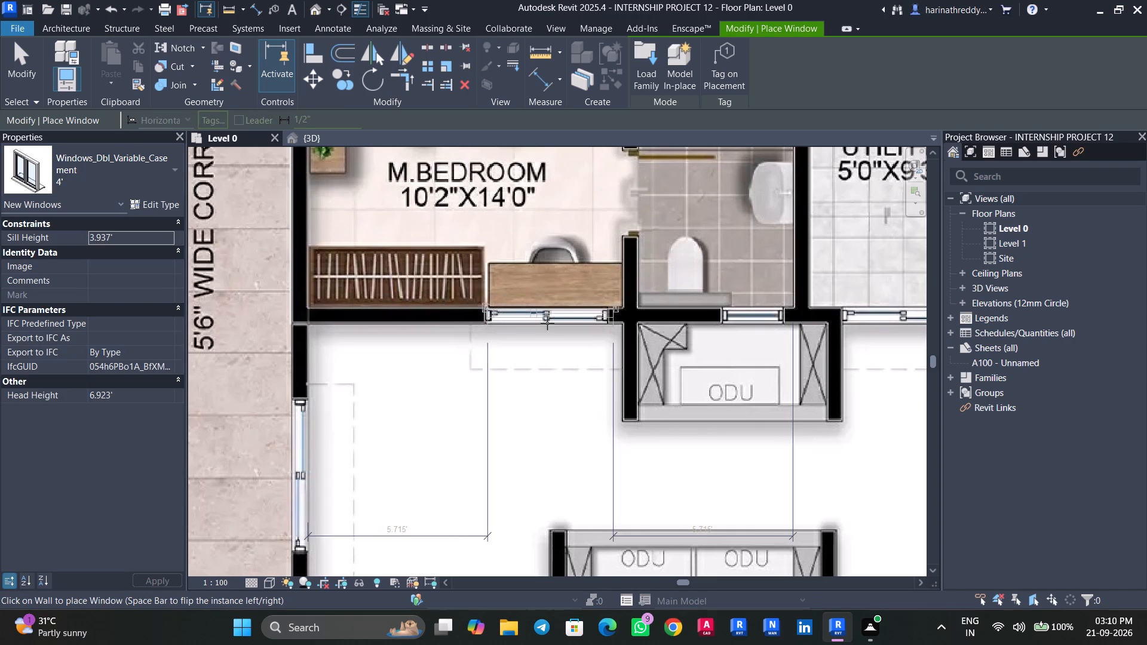
pyautogui.scroll(4, 538, 327)
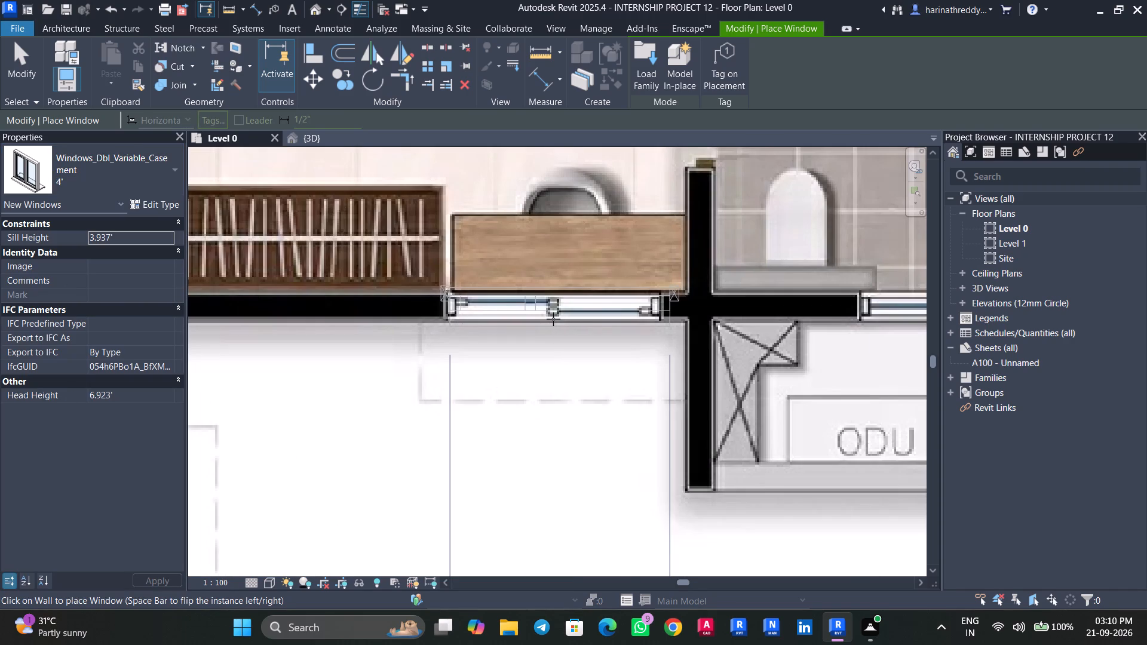
pyautogui.click(551, 315)
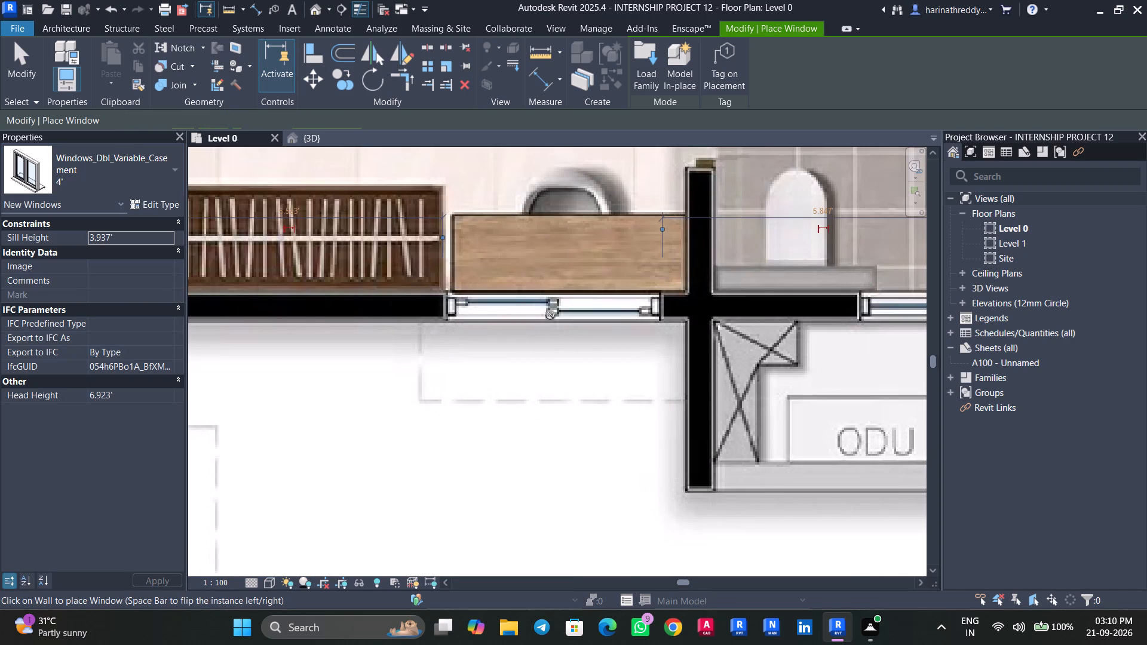
pyautogui.scroll(-9, 549, 317)
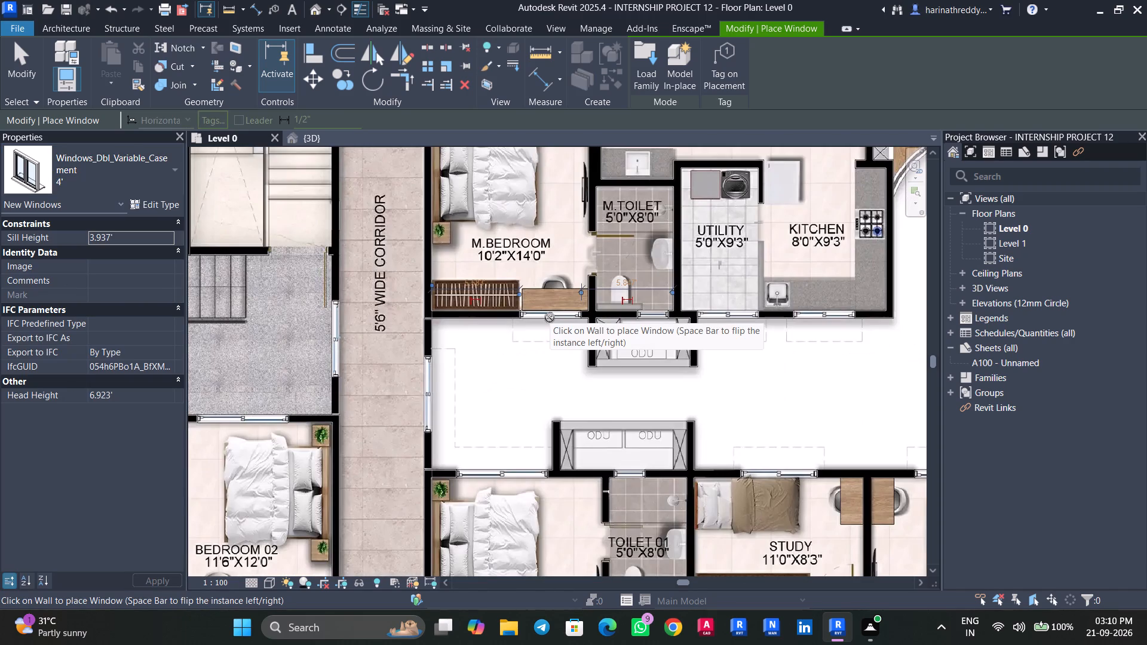
# Place 4' Windows_Dbl_Variable_Casement windows over the Utility and Kitchen openings in the same outer wall of the 1297sft flat.
pyautogui.moveTo(738, 342); pyautogui.dragTo(536, 376, button='middle')
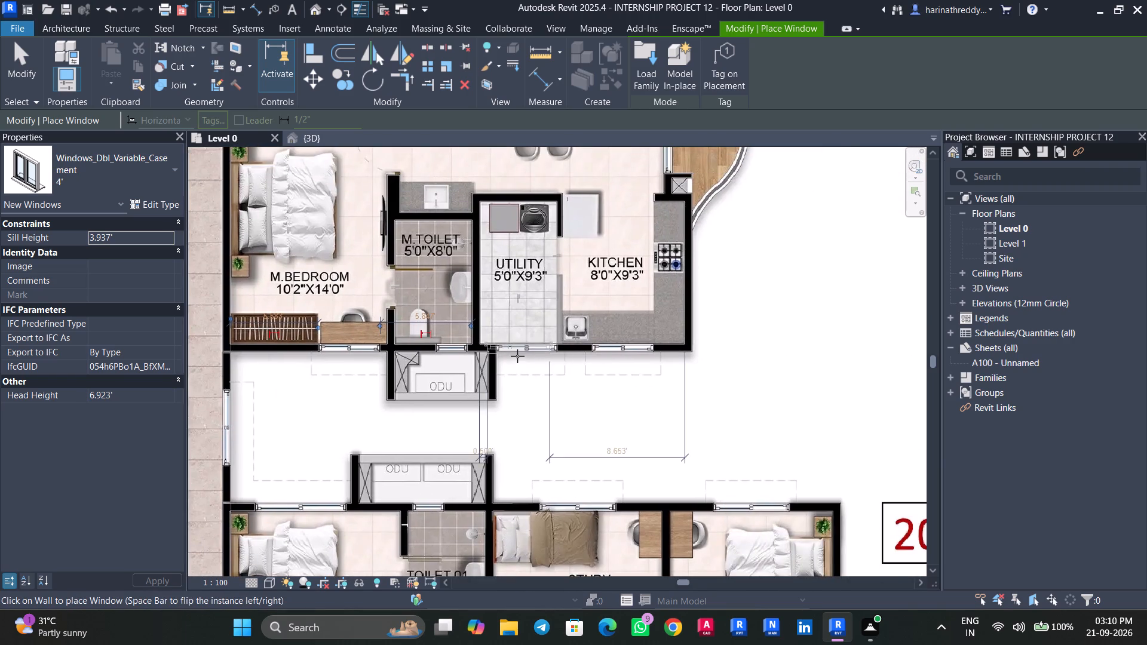
pyautogui.scroll(10, 518, 355)
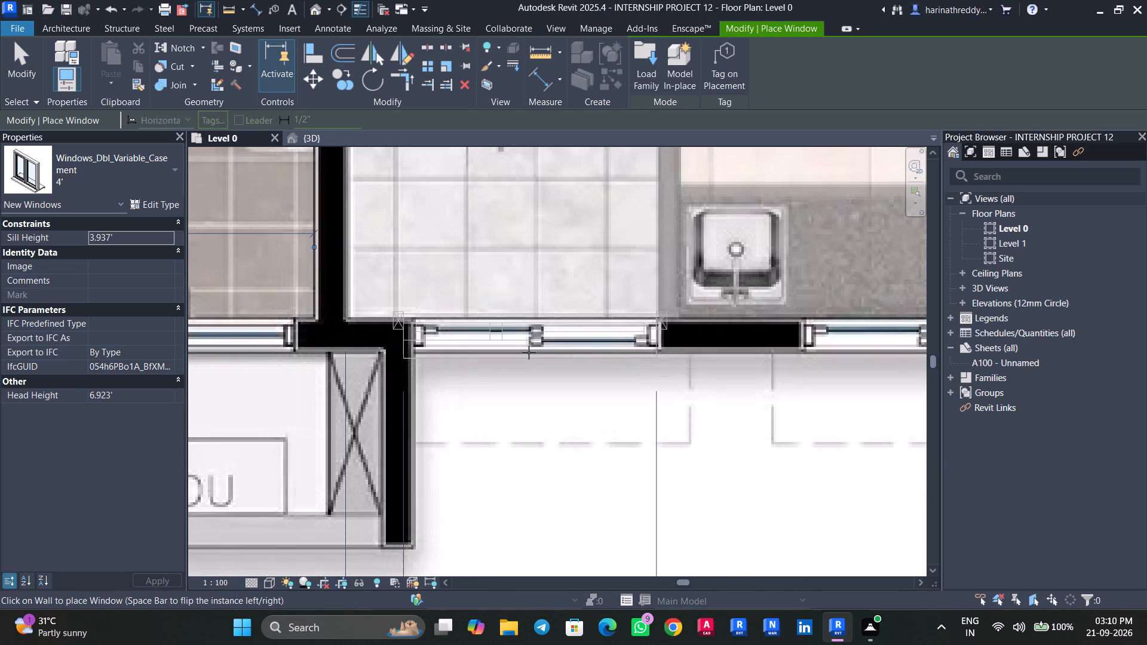
pyautogui.click(535, 354)
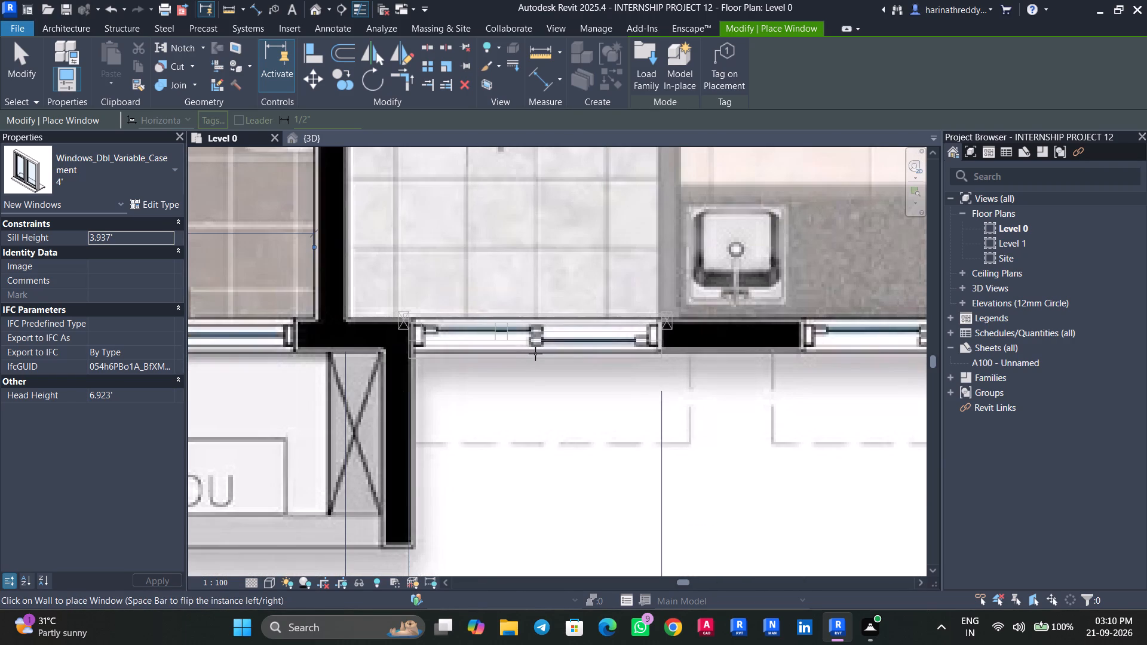
pyautogui.scroll(-8, 579, 392)
pyautogui.moveTo(578, 390); pyautogui.dragTo(408, 390, button='middle')
pyautogui.scroll(2, 514, 382)
pyautogui.scroll(-1, 514, 382)
pyautogui.scroll(3, 513, 382)
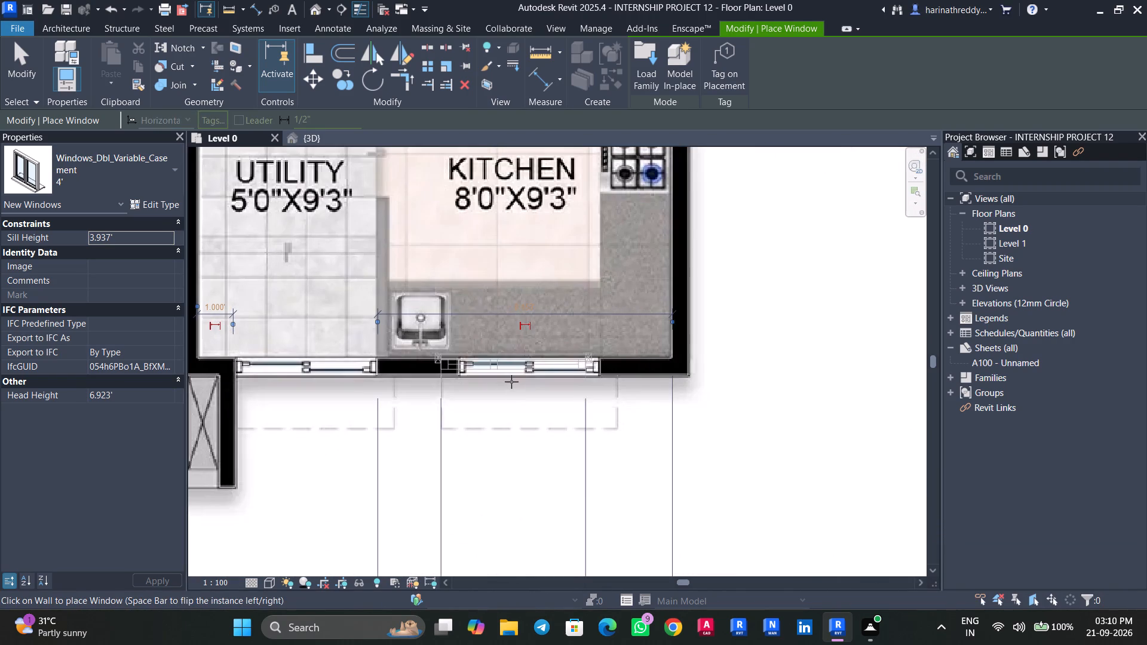
pyautogui.scroll(-1, 513, 380)
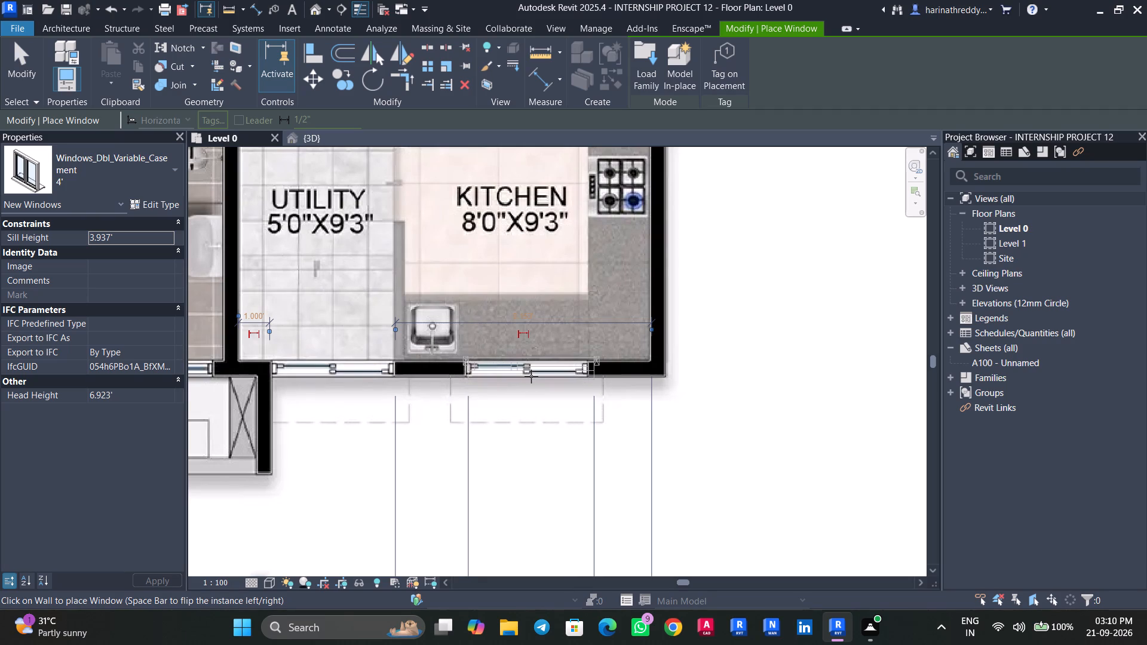
pyautogui.click(528, 374)
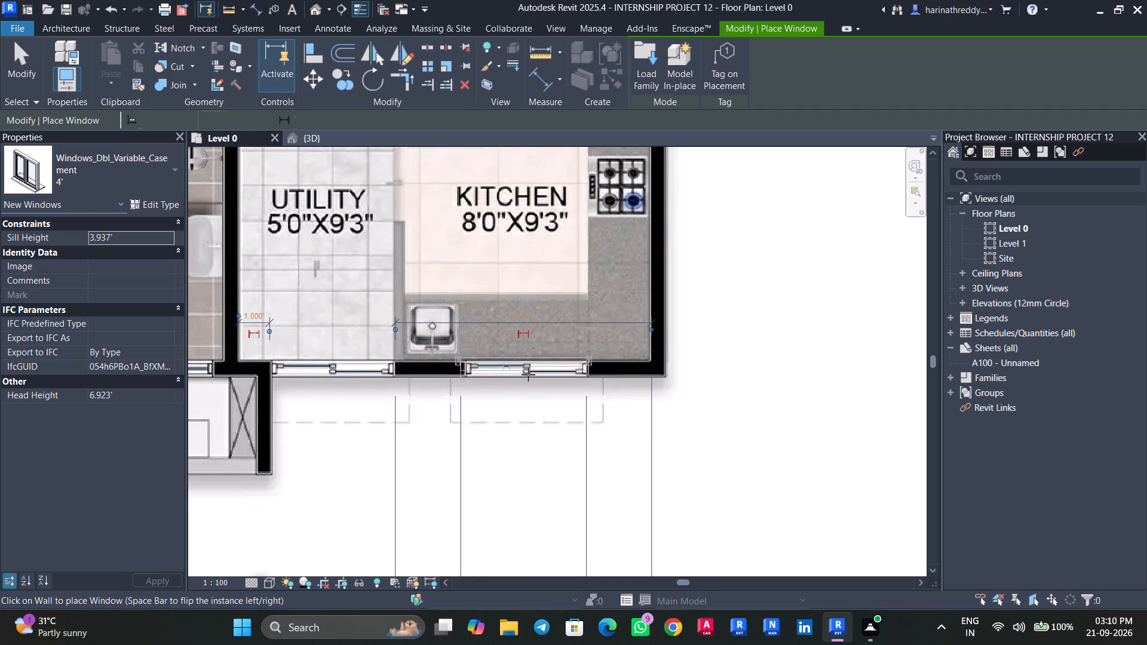
pyautogui.scroll(-9, 527, 389)
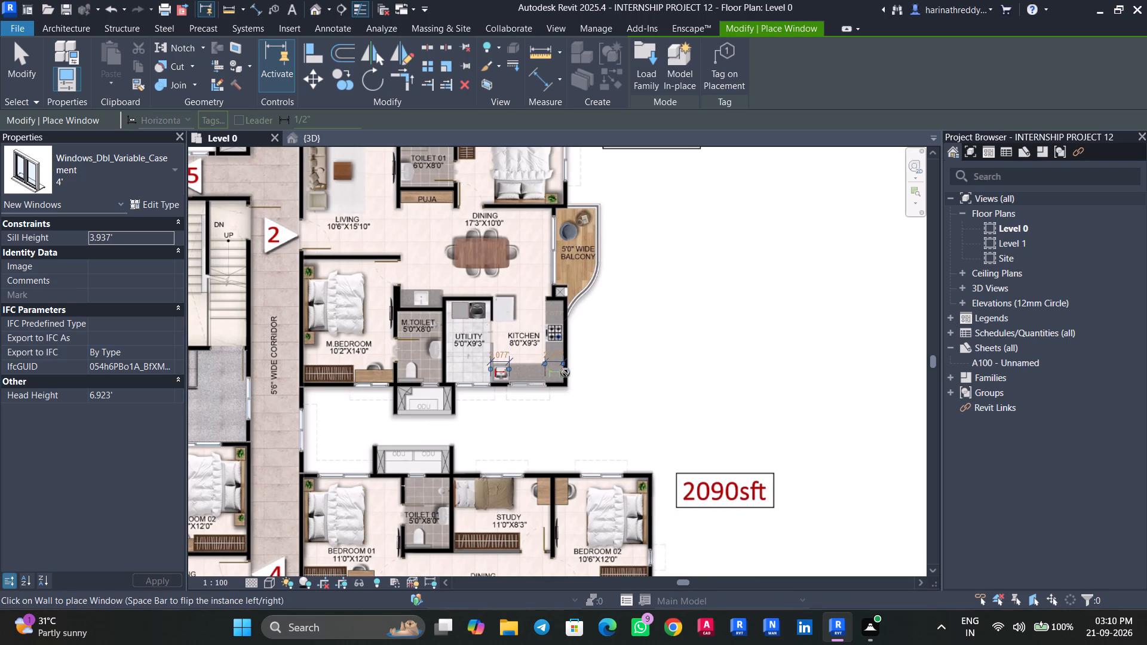
# Place 5' Windows_Dbl_Variable_Casement windows in the 1297sft flat, over Bedroom 01's balcony-side opening and the Living opening behind the sofa.
pyautogui.moveTo(626, 318); pyautogui.dragTo(652, 409, button='middle')
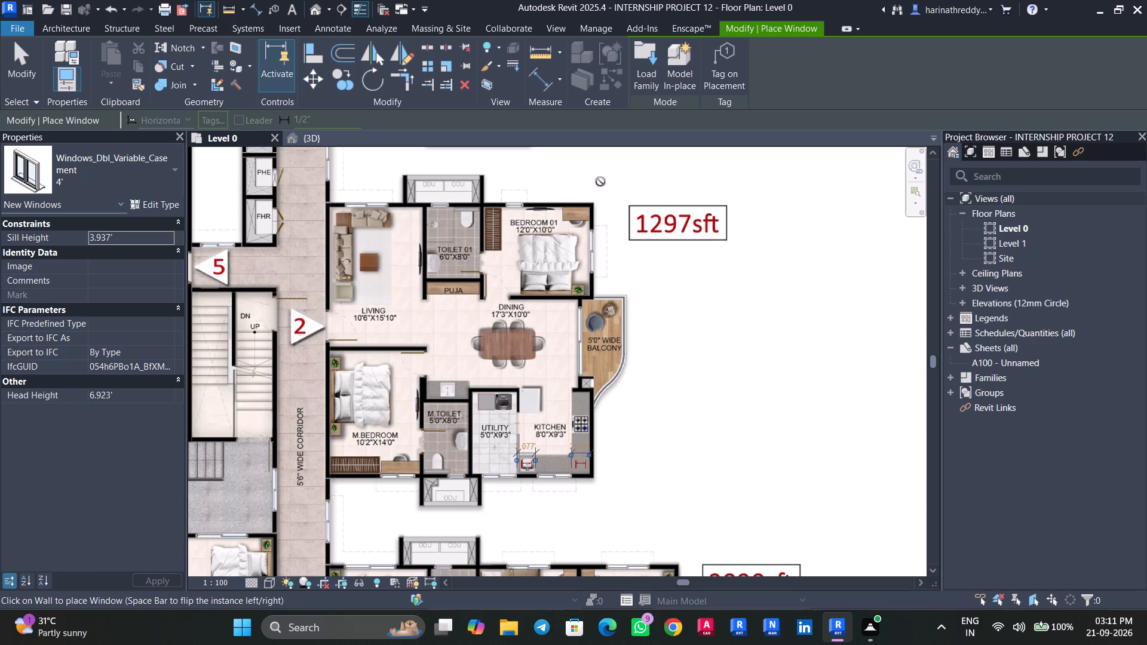
pyautogui.scroll(12, 599, 236)
pyautogui.click(146, 176)
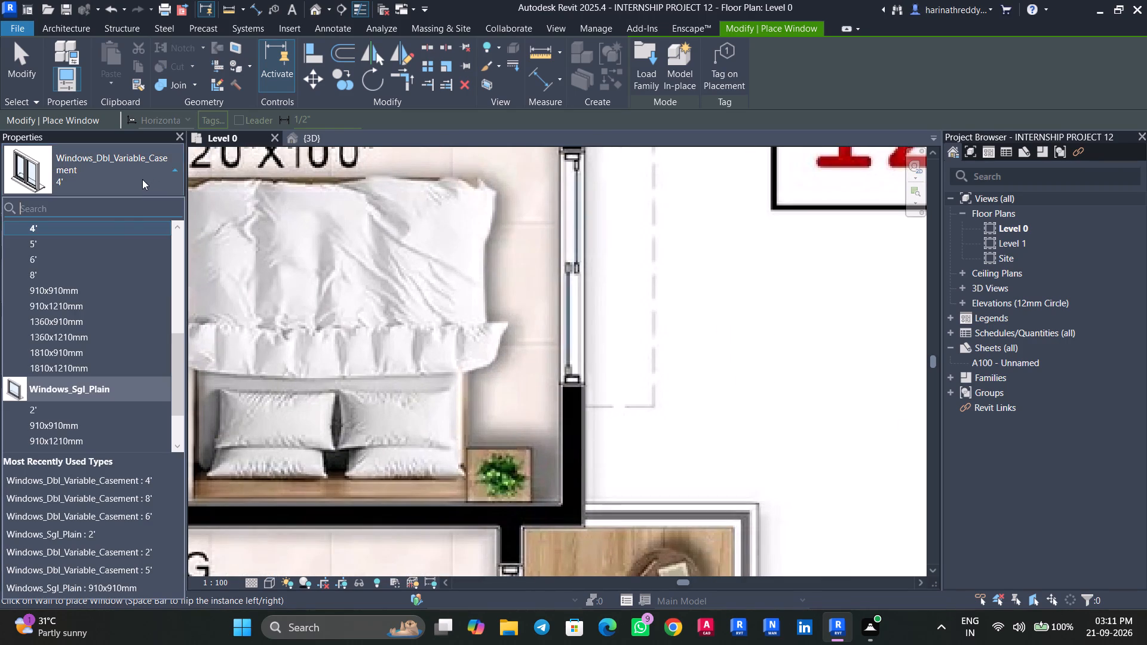
pyautogui.click(66, 245)
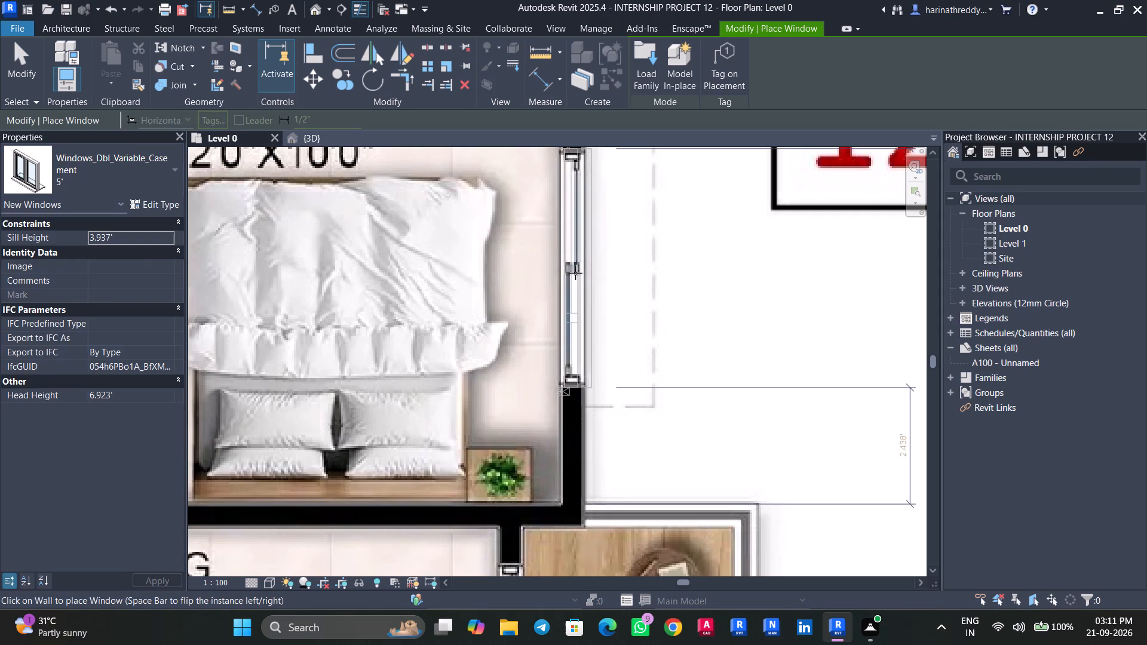
pyautogui.moveTo(575, 273); pyautogui.dragTo(538, 370, button='middle')
pyautogui.click(543, 364)
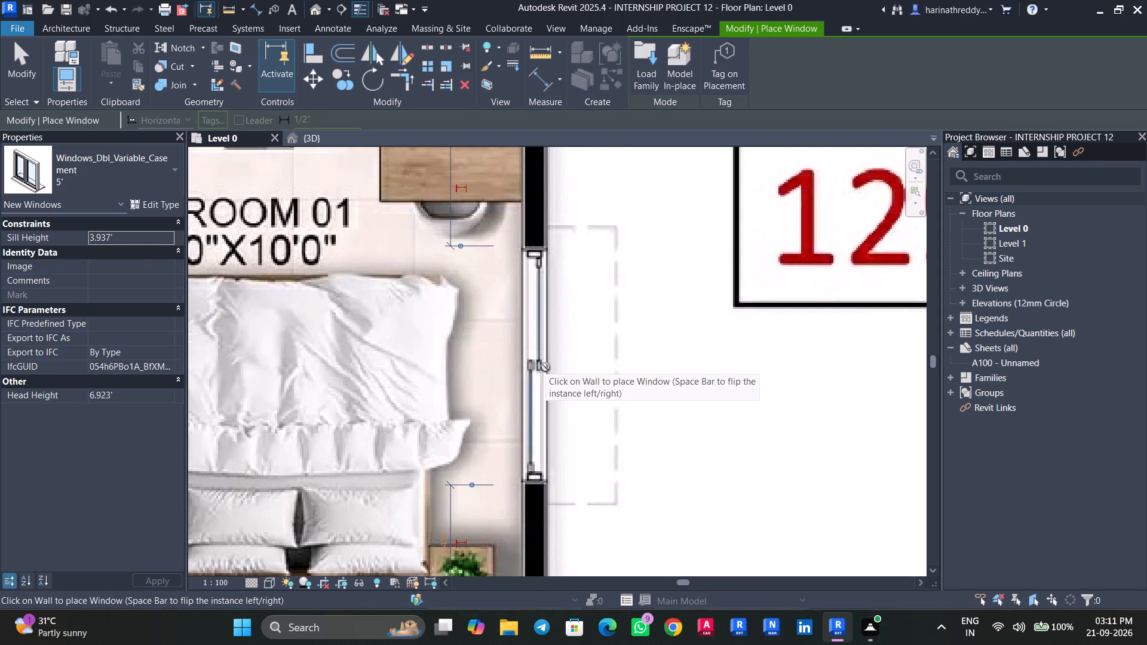
pyautogui.scroll(-8, 615, 371)
pyautogui.moveTo(500, 329); pyautogui.dragTo(677, 376, button='middle')
pyautogui.scroll(9, 368, 333)
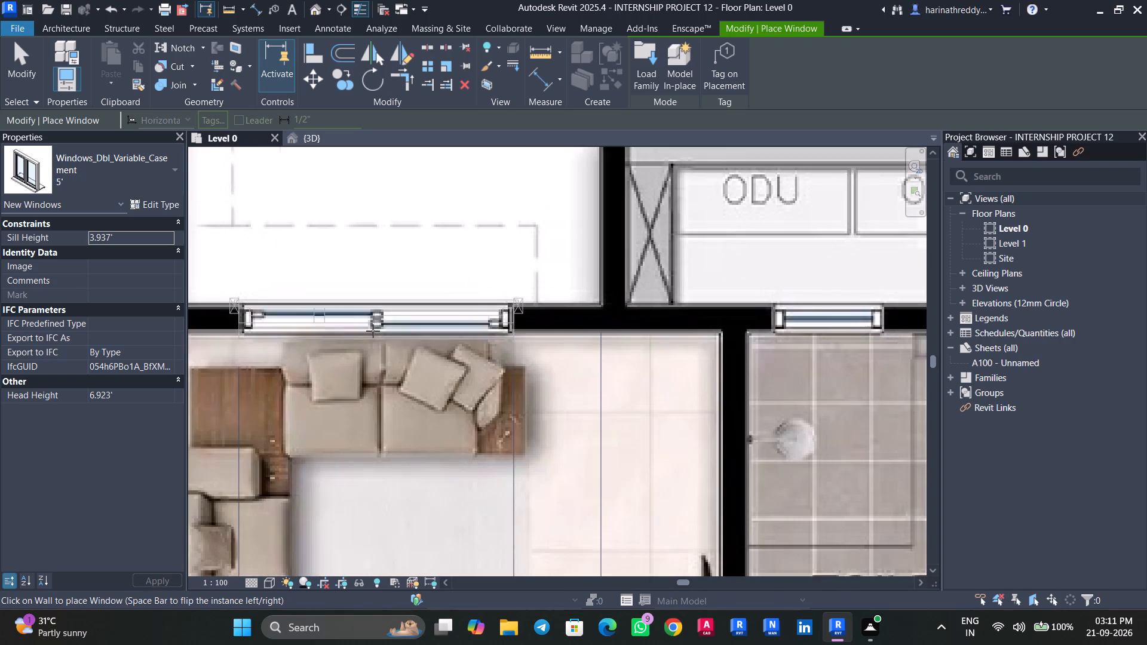
pyautogui.click(377, 309)
pyautogui.scroll(-7, 377, 309)
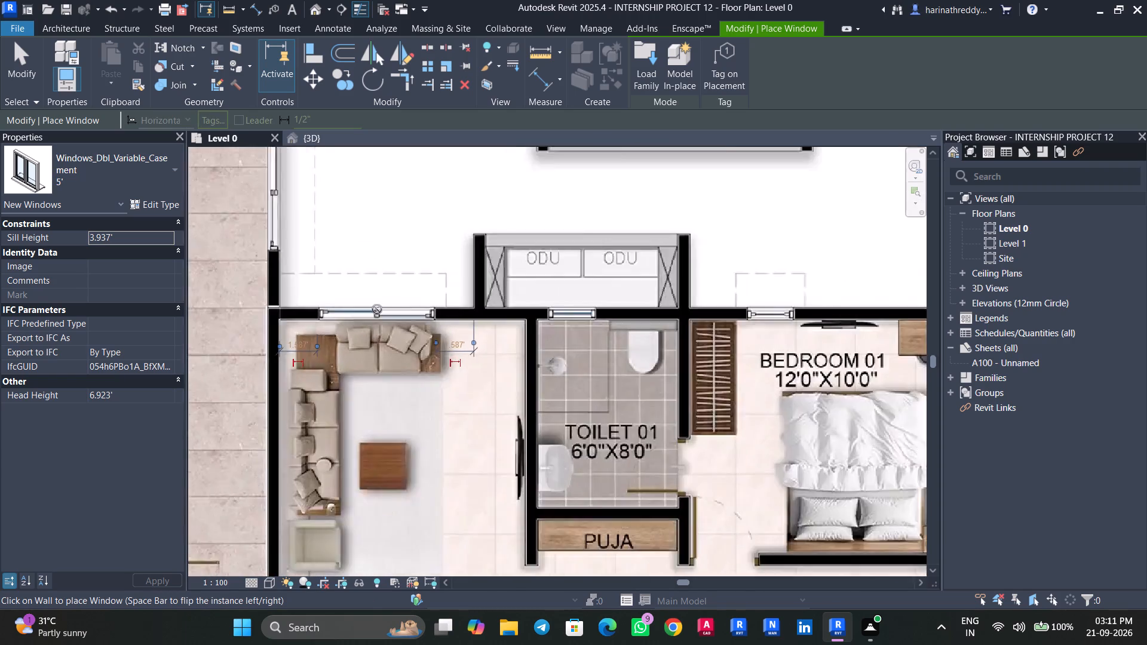
# Place a 2' Windows_Sgl_Plain window with a 6' sill height over the M.Toilet opening in the 1297sft flat's ODU-side wall.
pyautogui.scroll(-7, 377, 309)
pyautogui.moveTo(403, 400); pyautogui.dragTo(437, 253, button='middle')
pyautogui.moveTo(438, 354); pyautogui.dragTo(436, 282, button='middle')
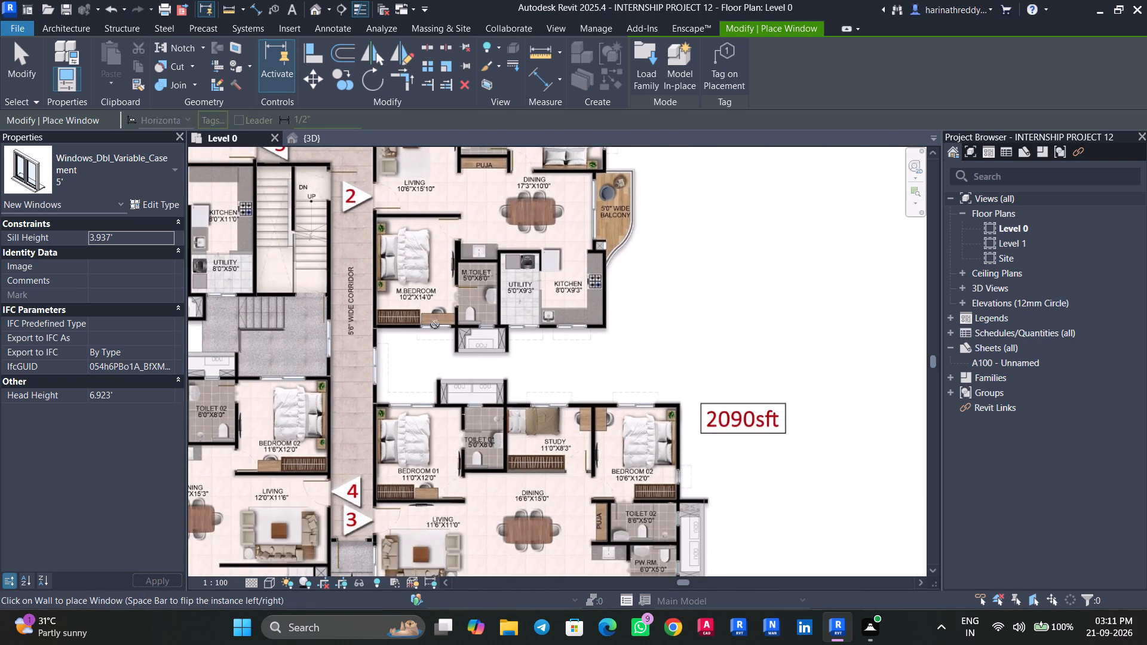
pyautogui.scroll(11, 433, 332)
pyautogui.press('Escape')
pyautogui.press('Escape')
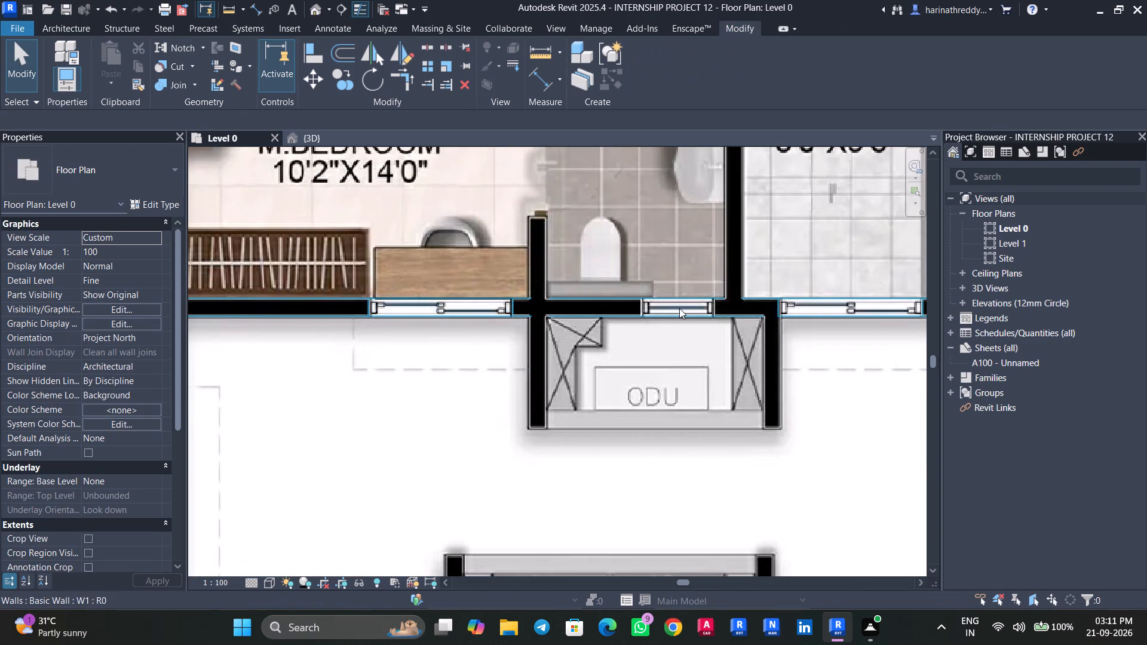
pyautogui.scroll(-3, 671, 317)
pyautogui.moveTo(660, 324); pyautogui.dragTo(585, 339, button='middle')
pyautogui.press('w')
pyautogui.press('n')
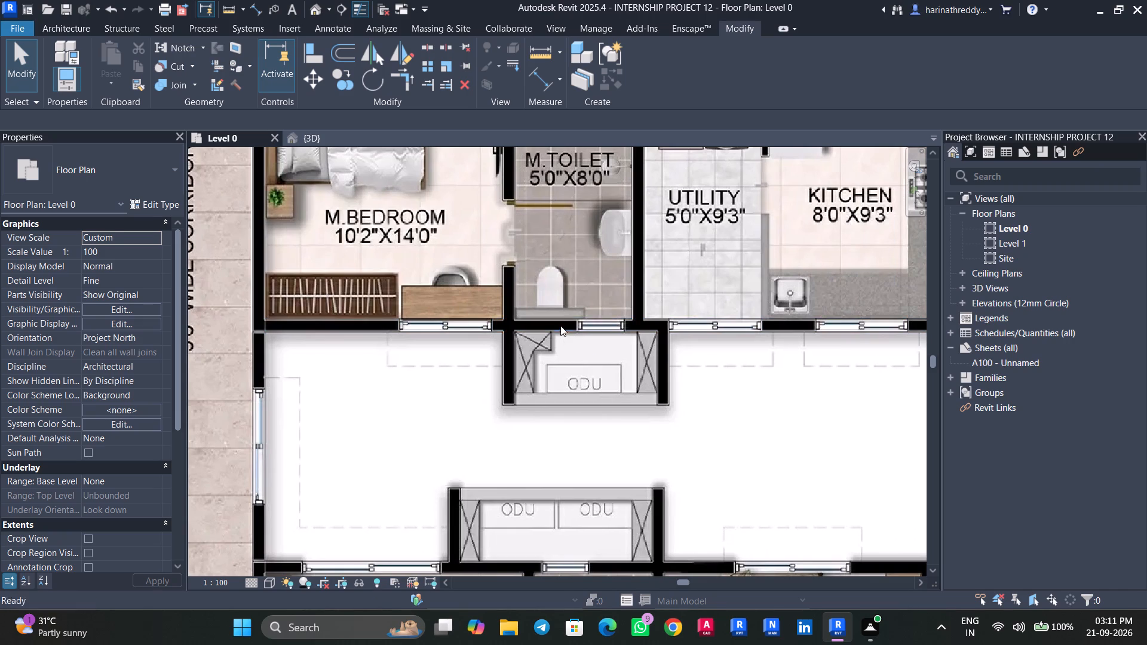
pyautogui.click(62, 172)
pyautogui.scroll(-5, 68, 304)
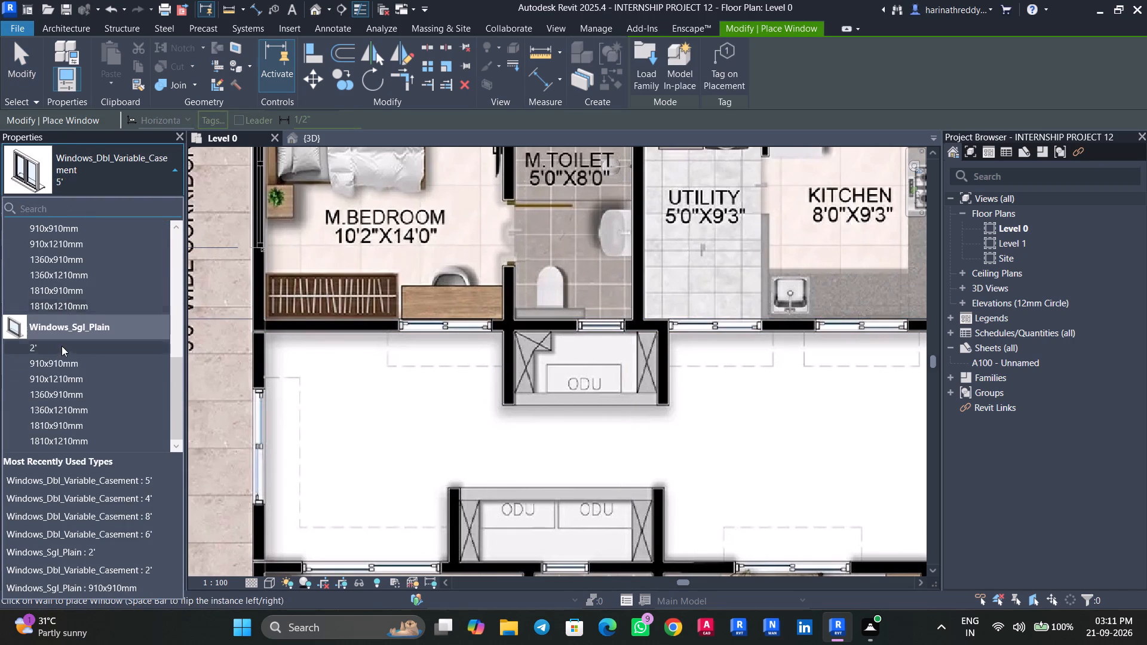
pyautogui.click(62, 348)
pyautogui.click(118, 235)
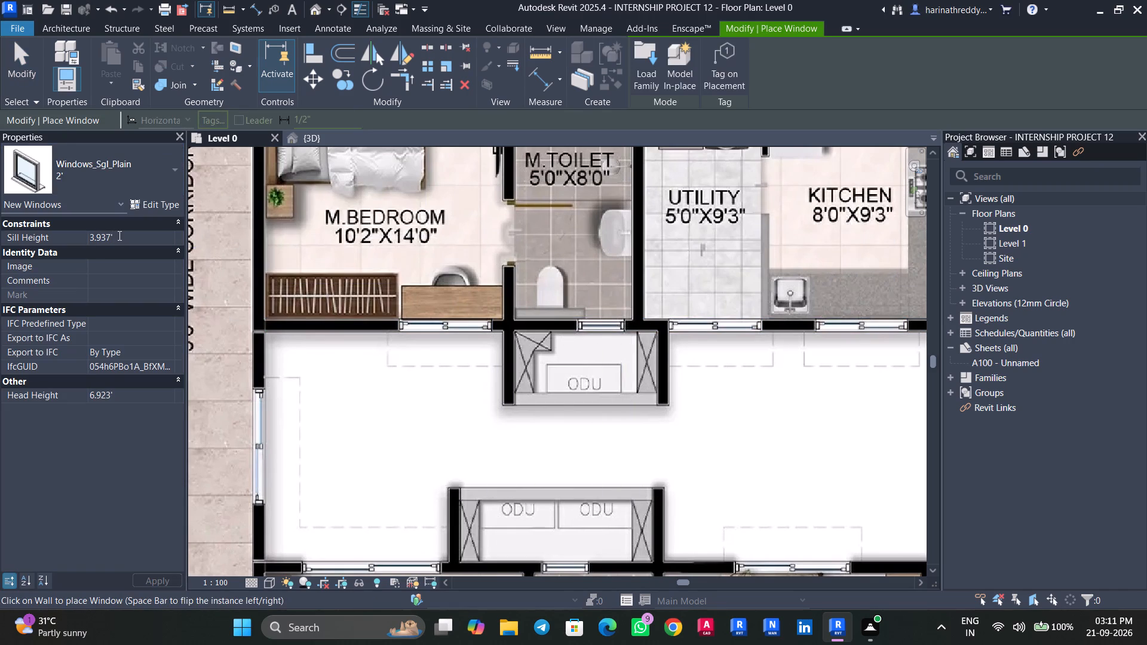
pyautogui.press('BackSpace')
pyautogui.press('BackSpace')
pyautogui.press('BackSpace')
pyautogui.press('BackSpace')
pyautogui.press('BackSpace')
pyautogui.press('BackSpace')
pyautogui.press('BackSpace')
pyautogui.press('BackSpace')
pyautogui.press('BackSpace')
pyautogui.press('BackSpace')
pyautogui.press('BackSpace')
pyautogui.press('BackSpace')
pyautogui.press('BackSpace')
pyautogui.press('BackSpace')
pyautogui.press('BackSpace')
pyautogui.press('BackSpace')
pyautogui.press('BackSpace')
pyautogui.press('BackSpace')
pyautogui.press('BackSpace')
pyautogui.press('BackSpace')
pyautogui.write("6'")
pyautogui.press('Return')
pyautogui.scroll(5, 607, 325)
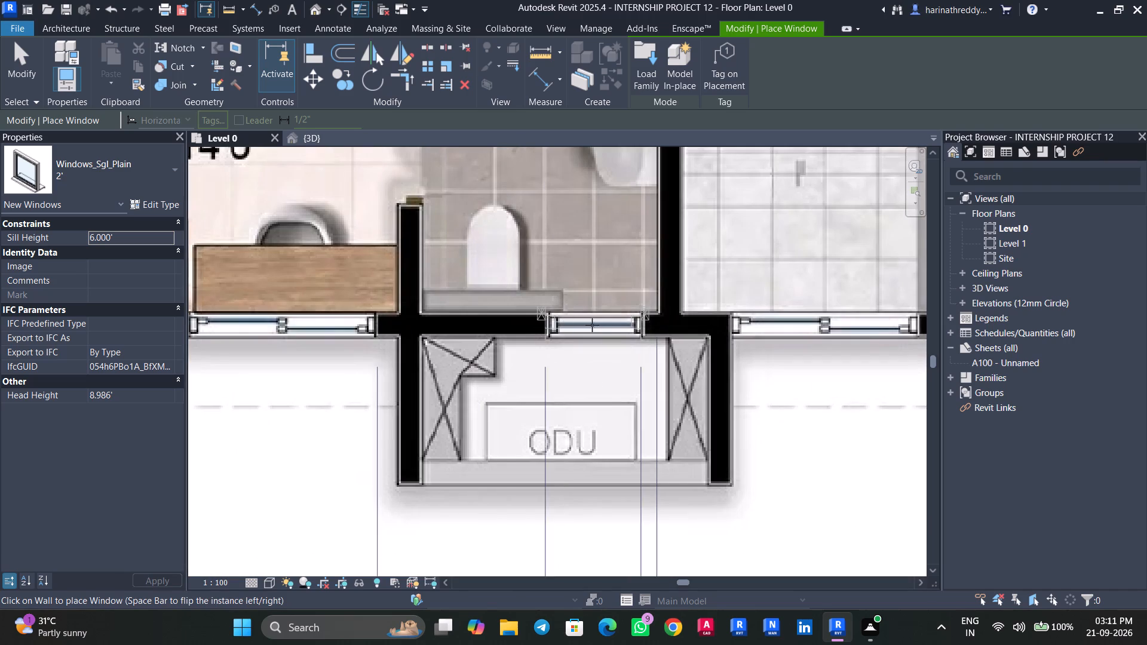
pyautogui.click(598, 327)
# Place a matching 2' Windows_Sgl_Plain window with 6' sill height over the 1297sft flat's Toilet 01 opening behind the ODU ledge.
pyautogui.scroll(-9, 598, 327)
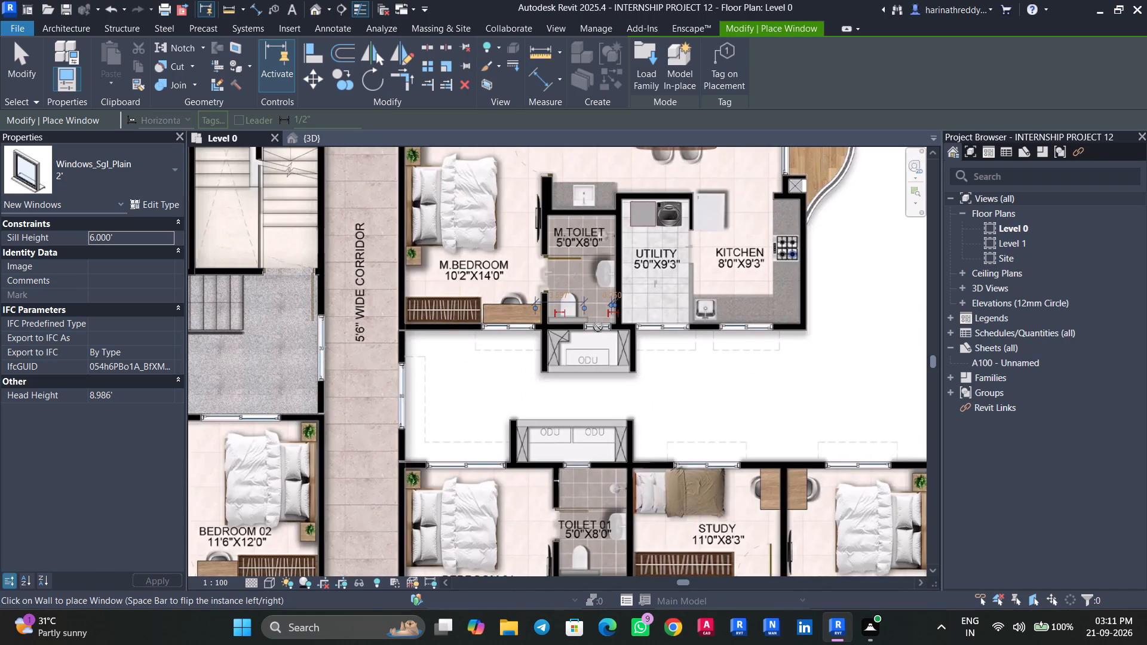
pyautogui.moveTo(598, 327); pyautogui.dragTo(579, 421, button='middle')
pyautogui.moveTo(633, 269); pyautogui.dragTo(645, 489, button='middle')
pyautogui.scroll(3, 570, 221)
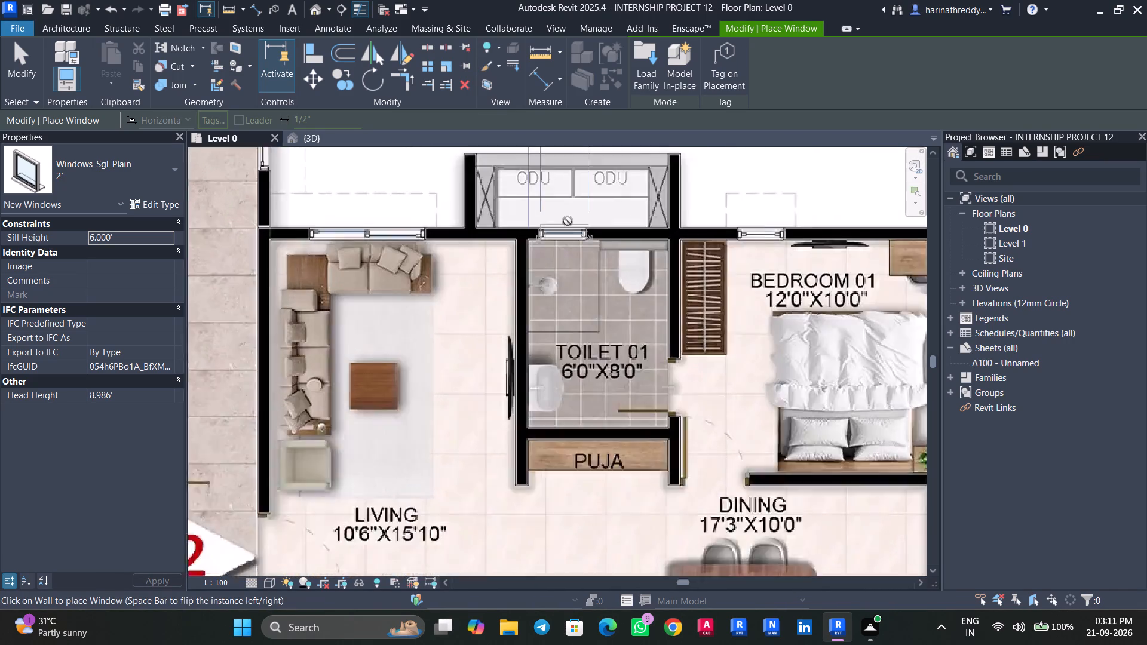
pyautogui.scroll(4, 568, 221)
pyautogui.click(562, 228)
pyautogui.scroll(-4, 562, 228)
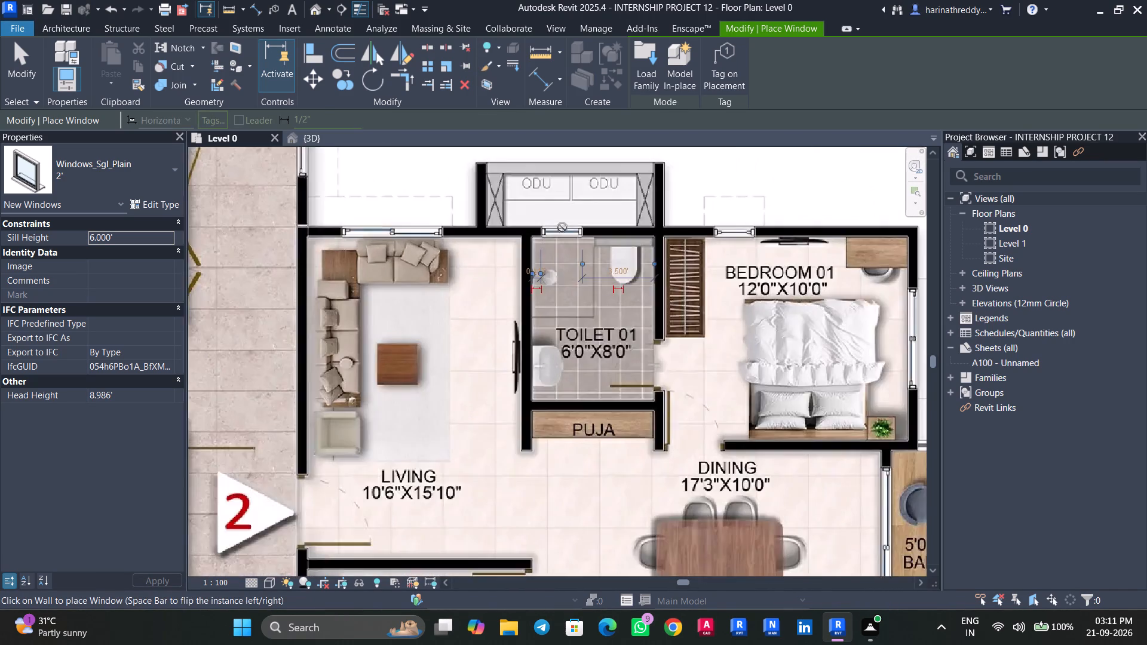
pyautogui.scroll(-4, 562, 228)
pyautogui.moveTo(562, 225); pyautogui.dragTo(583, 105, button='middle')
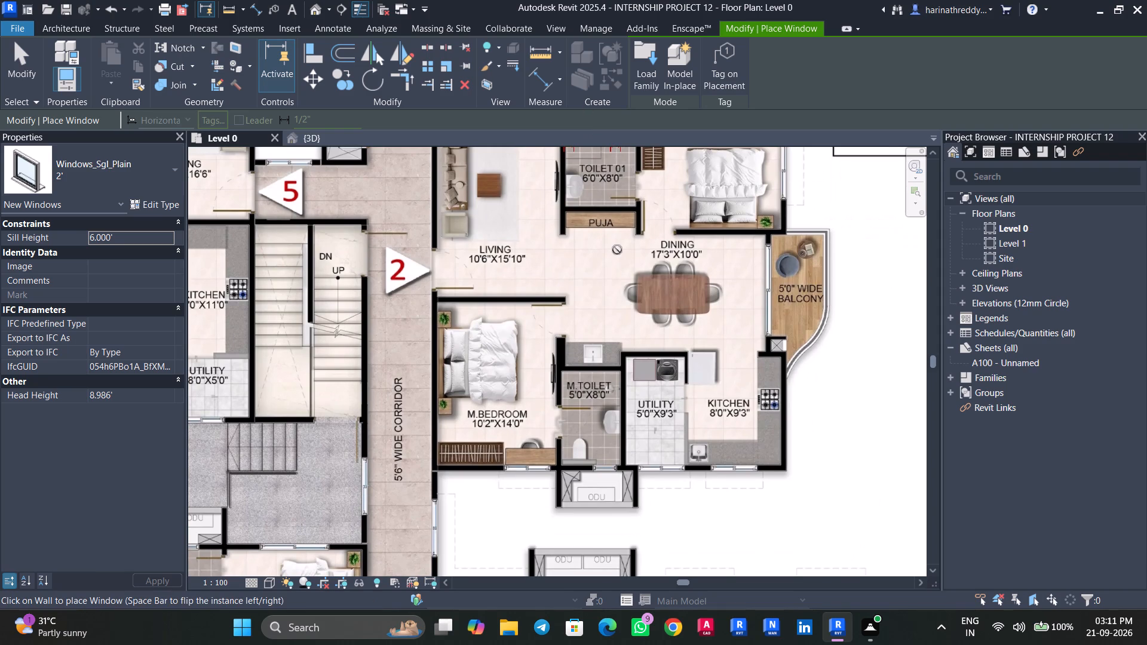
pyautogui.press('Escape')
pyautogui.press('Escape')
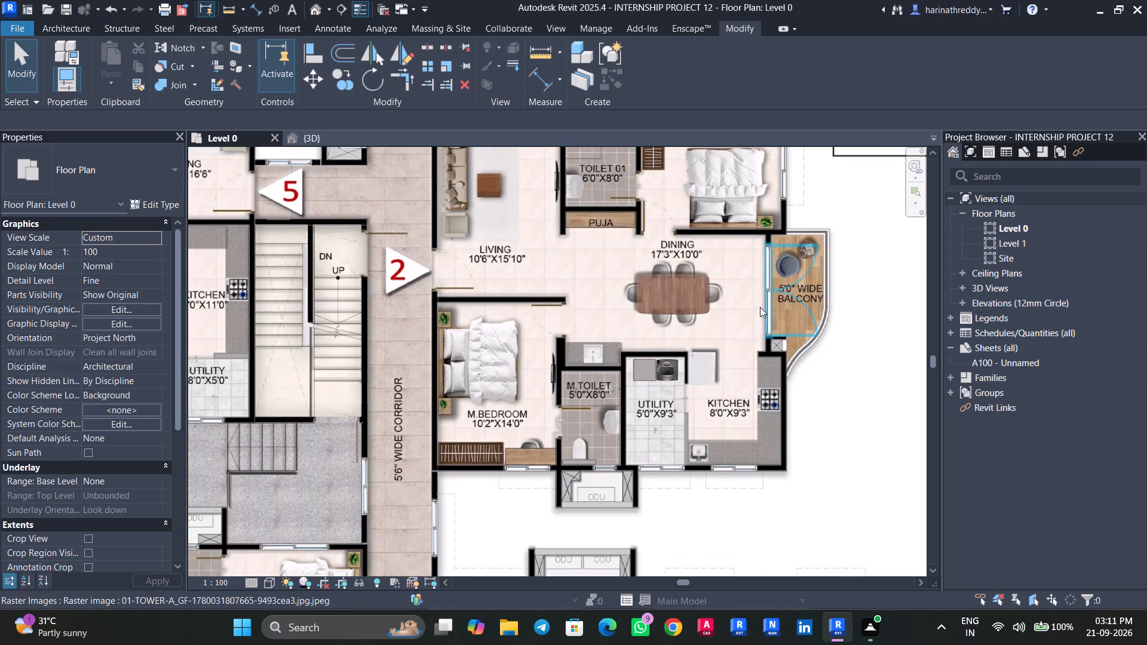
# Place a 2' Windows_Dbl_Variable_Casement window over the Bedroom 01 opening next to the wardrobe in the 1297sft flat.
pyautogui.moveTo(740, 303); pyautogui.dragTo(704, 423, button='middle')
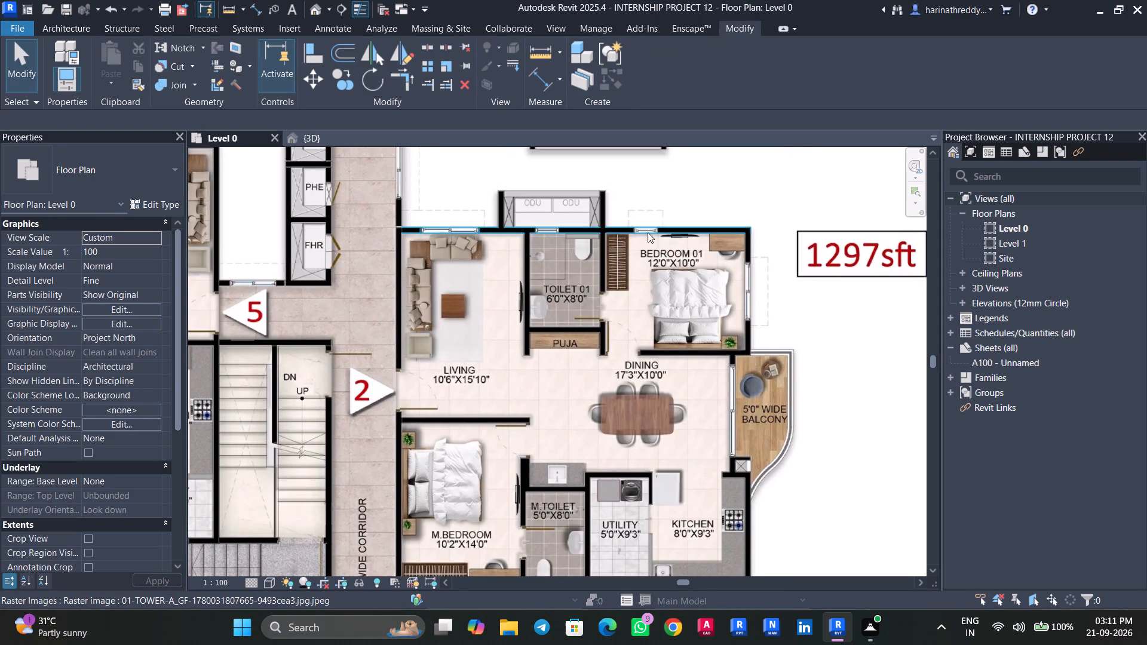
pyautogui.scroll(3, 640, 262)
pyautogui.moveTo(640, 278); pyautogui.dragTo(623, 345, button='middle')
pyautogui.press('w')
pyautogui.press('n')
pyautogui.click(79, 148)
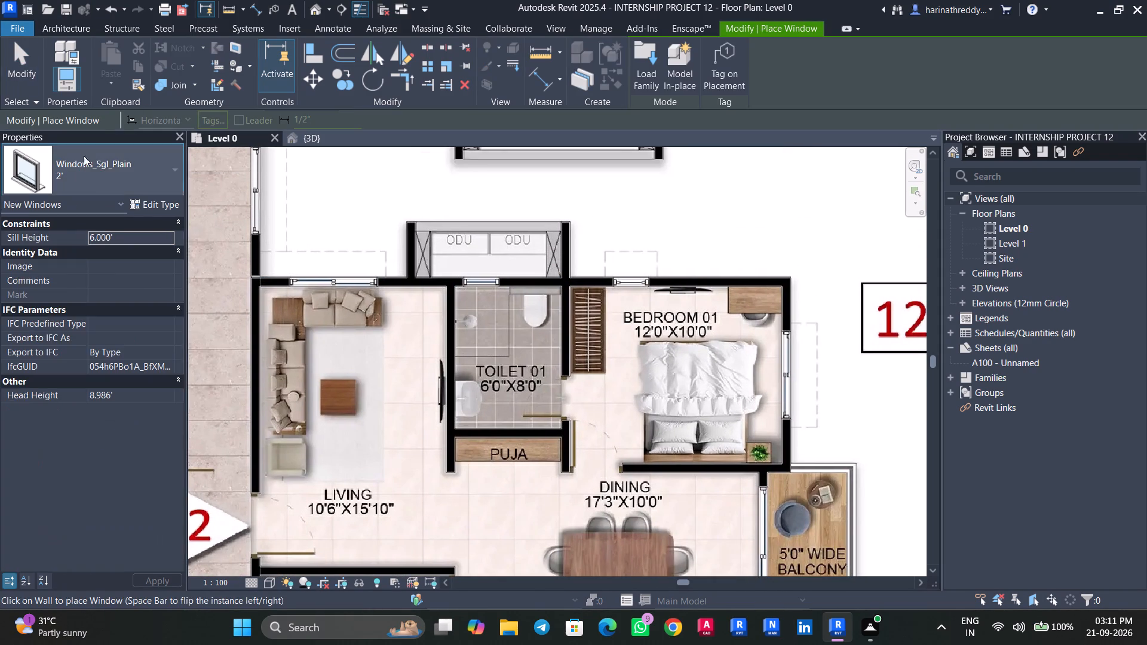
pyautogui.scroll(6, 99, 316)
pyautogui.scroll(5, 57, 342)
pyautogui.scroll(-2, 78, 327)
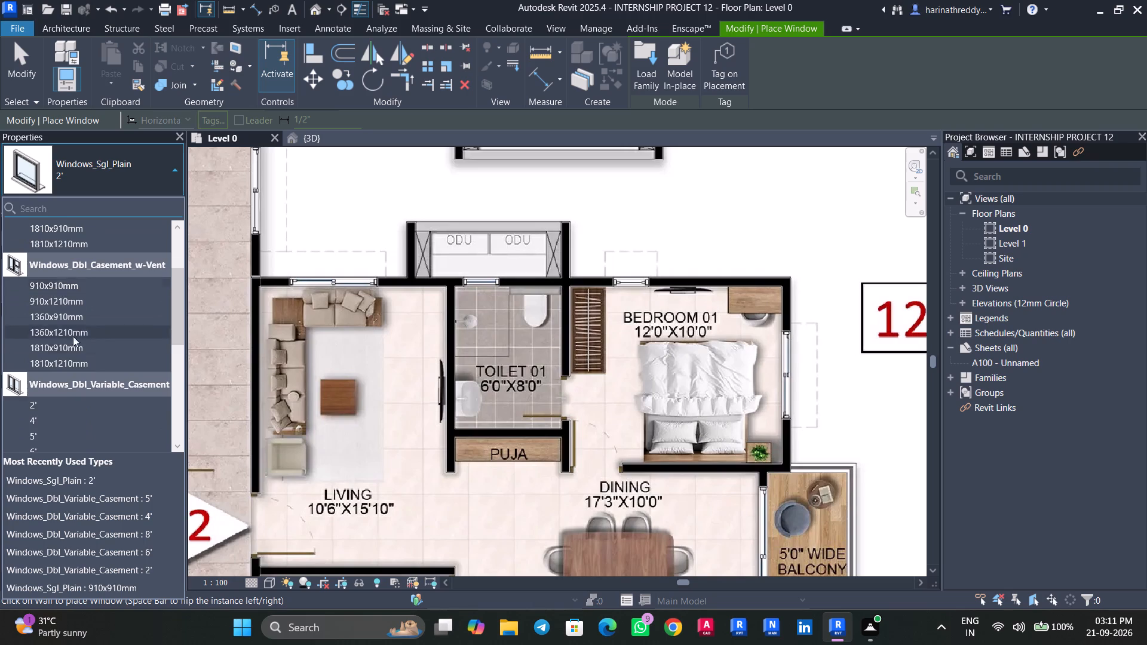
pyautogui.scroll(-2, 50, 365)
pyautogui.click(42, 300)
pyautogui.scroll(10, 611, 287)
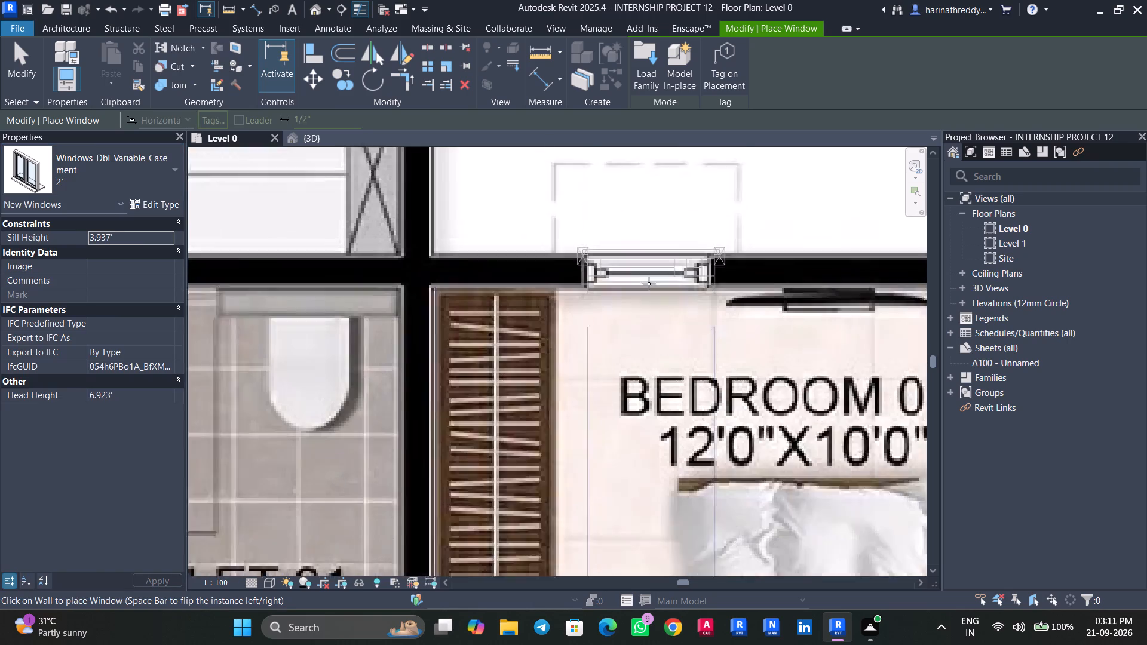
pyautogui.click(647, 253)
pyautogui.scroll(-8, 647, 257)
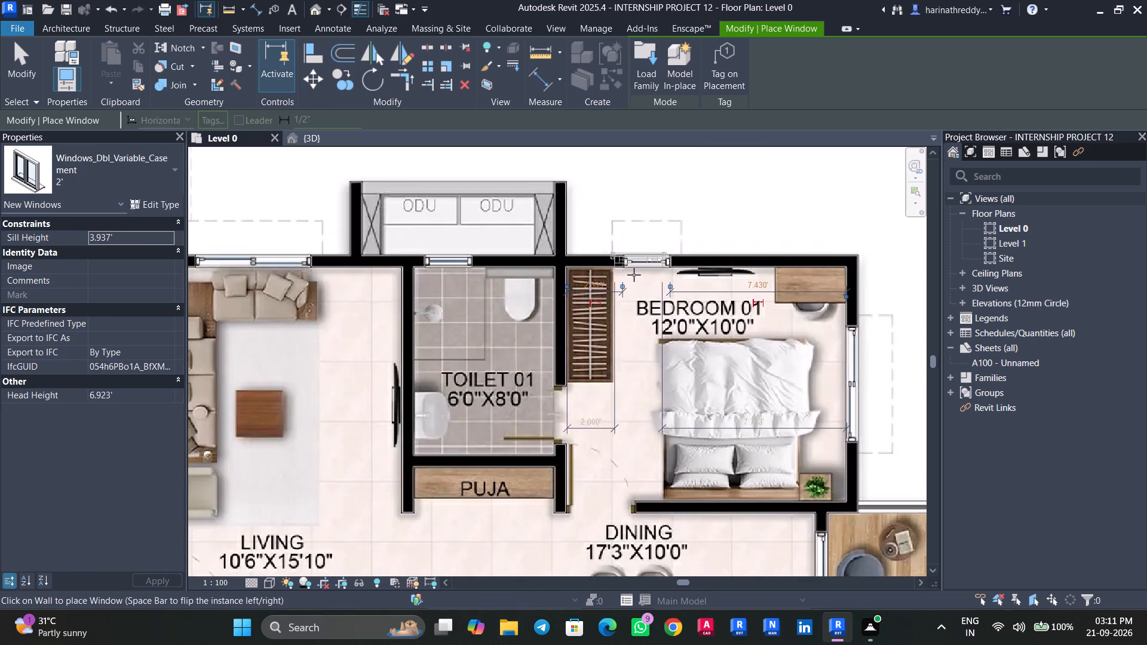
pyautogui.moveTo(430, 285); pyautogui.dragTo(735, 283, button='middle')
pyautogui.press('Escape')
pyautogui.press('Escape')
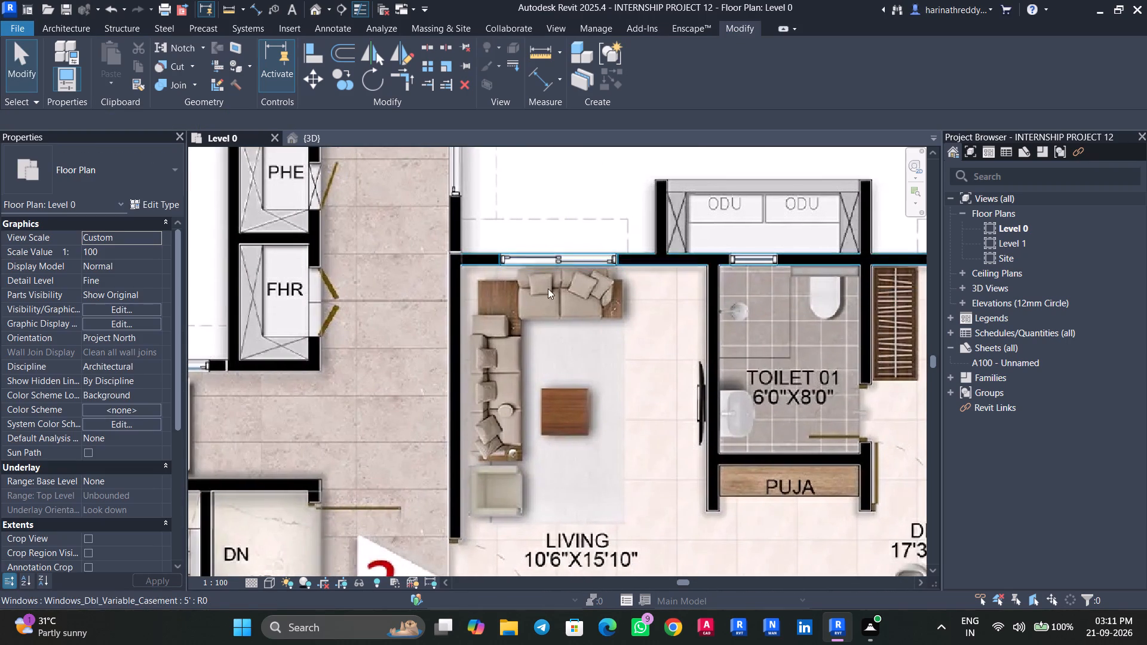
# Examine the outer walls of the 1297sft flat for window openings that still need a window.
pyautogui.scroll(-5, 548, 312)
pyautogui.moveTo(551, 327); pyautogui.dragTo(544, 137, button='middle')
pyautogui.moveTo(547, 352); pyautogui.dragTo(522, 280, button='middle')
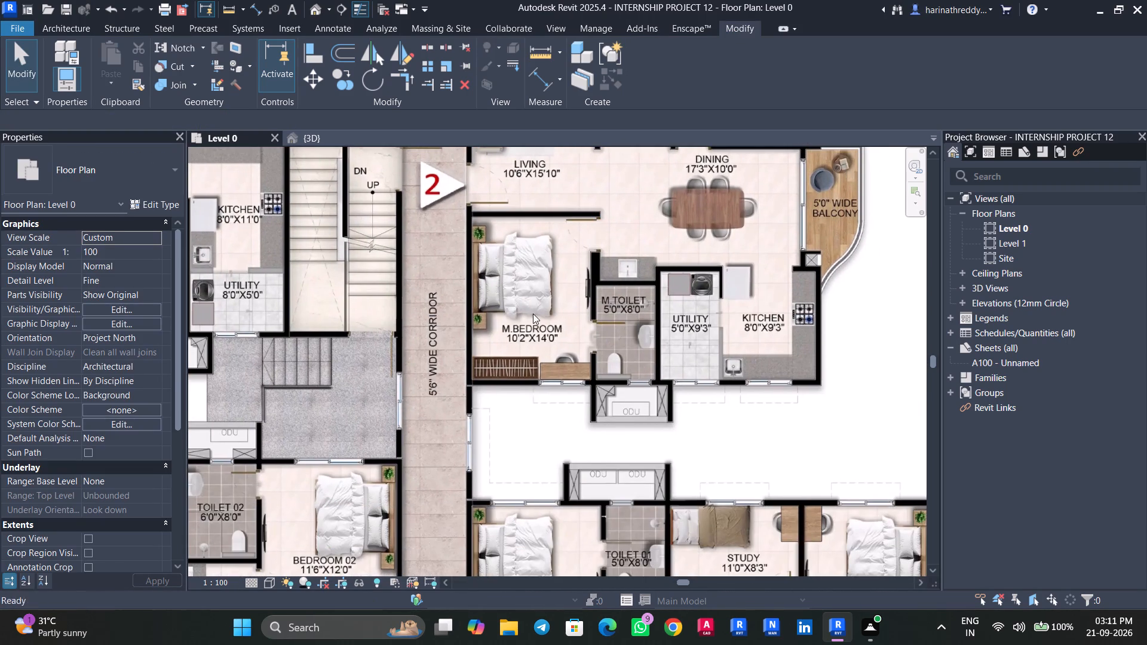
pyautogui.moveTo(762, 412); pyautogui.dragTo(707, 502, button='middle')
pyautogui.moveTo(766, 337); pyautogui.dragTo(768, 409, button='middle')
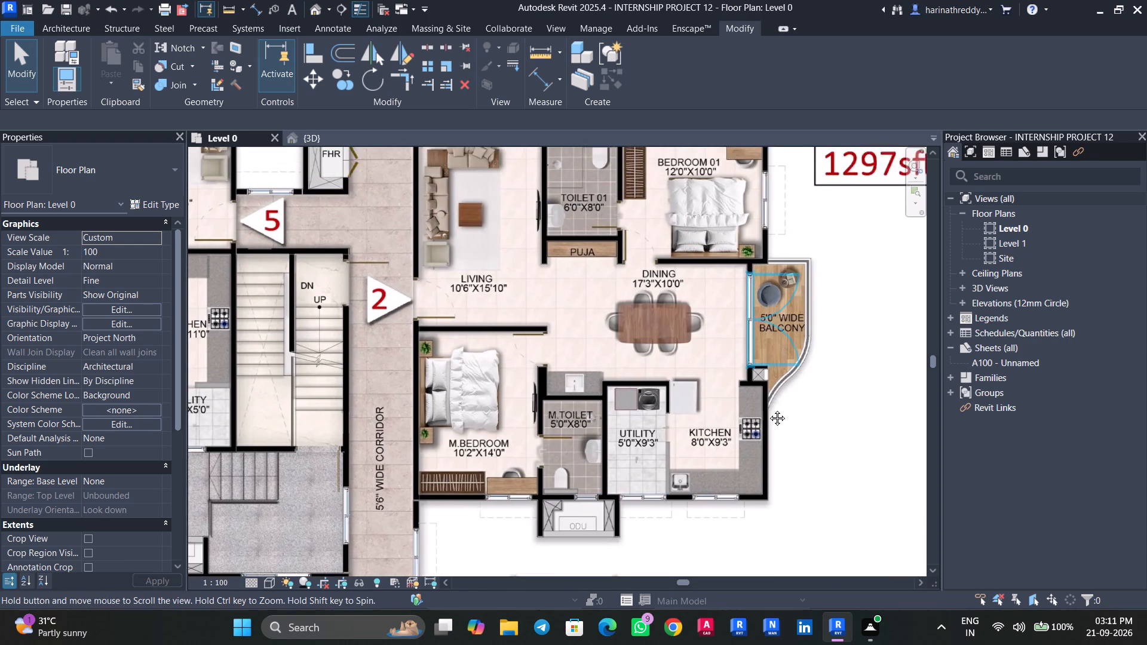
pyautogui.moveTo(768, 409); pyautogui.dragTo(768, 451, button='middle')
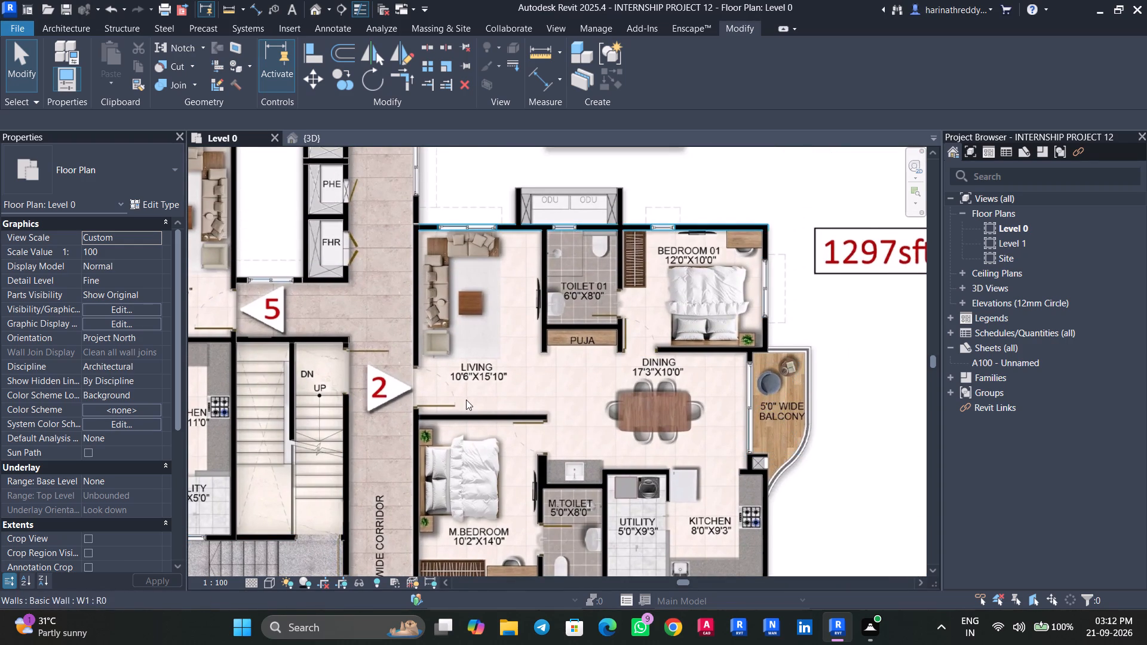
pyautogui.scroll(-7, 463, 420)
pyautogui.scroll(4, 586, 328)
# Place a 4' Windows_Dbl_Variable_Casement window over the opening in the Fire Control Room's outer wall on the entry side.
pyautogui.moveTo(522, 308); pyautogui.dragTo(556, 423, button='middle')
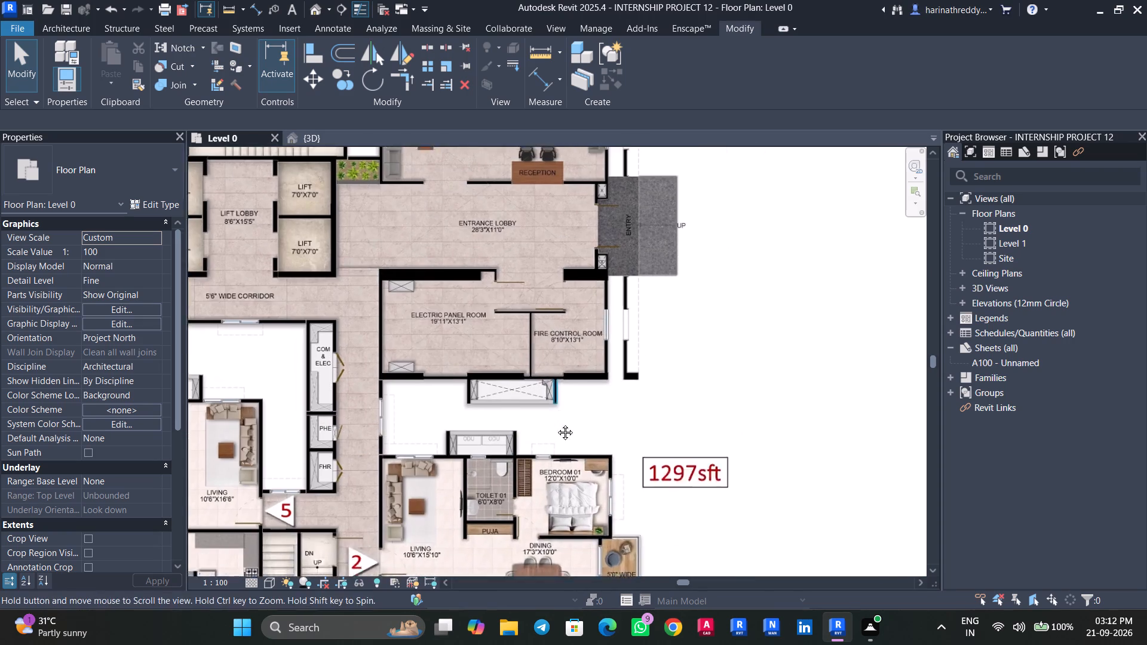
pyautogui.moveTo(556, 423); pyautogui.dragTo(558, 433, button='middle')
pyautogui.scroll(5, 550, 416)
pyautogui.scroll(-4, 642, 435)
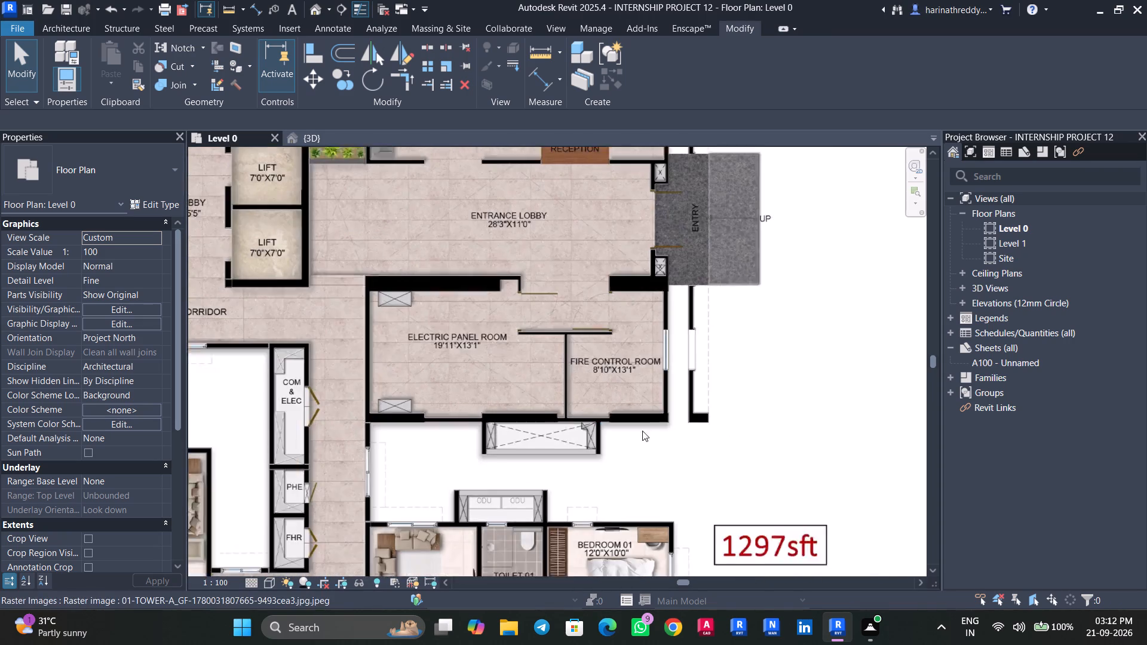
pyautogui.moveTo(737, 364); pyautogui.dragTo(720, 437, button='middle')
pyautogui.scroll(3, 706, 422)
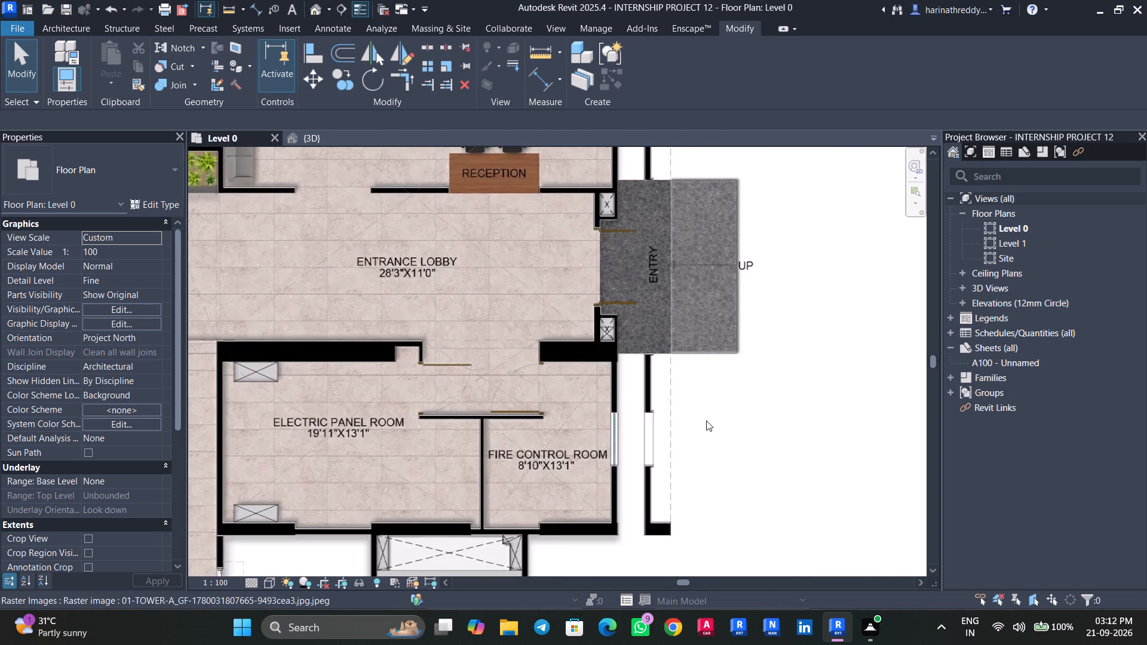
pyautogui.write('WN')
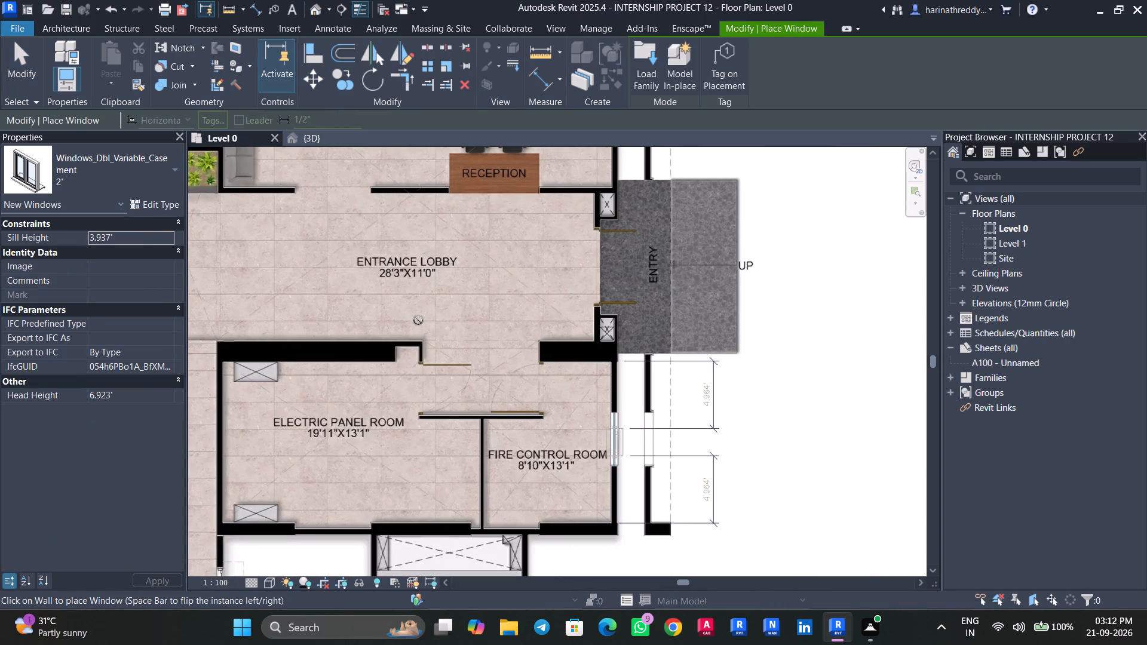
pyautogui.click(122, 177)
pyautogui.click(75, 267)
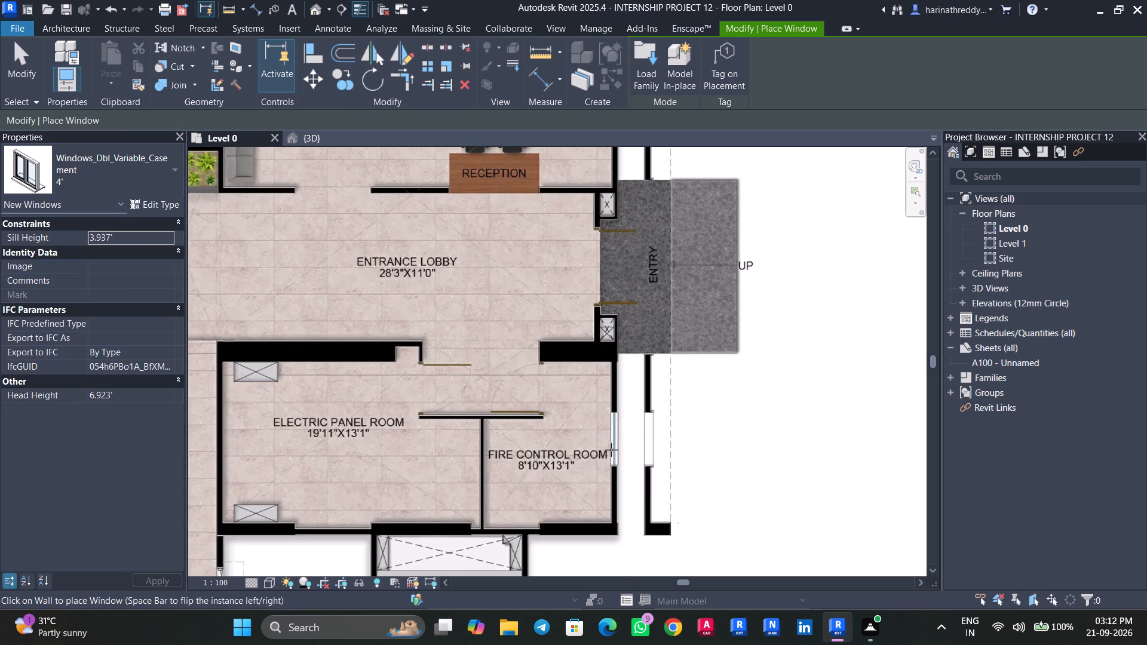
pyautogui.scroll(6, 611, 446)
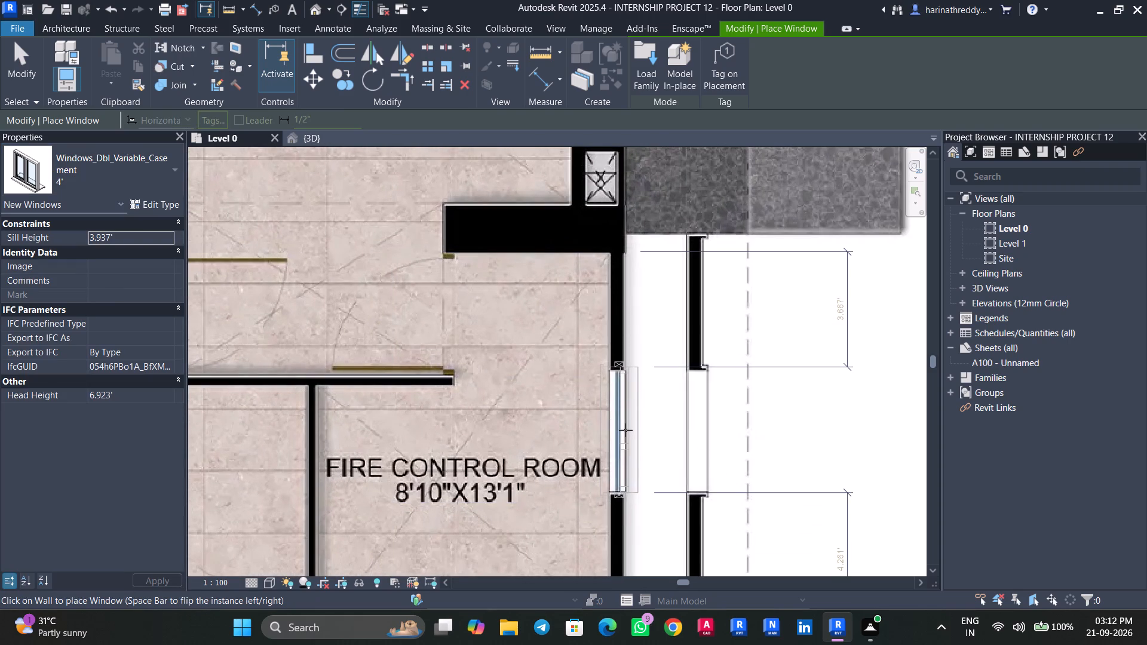
pyautogui.click(625, 430)
pyautogui.scroll(-15, 625, 430)
pyautogui.press('Escape')
pyautogui.press('Escape')
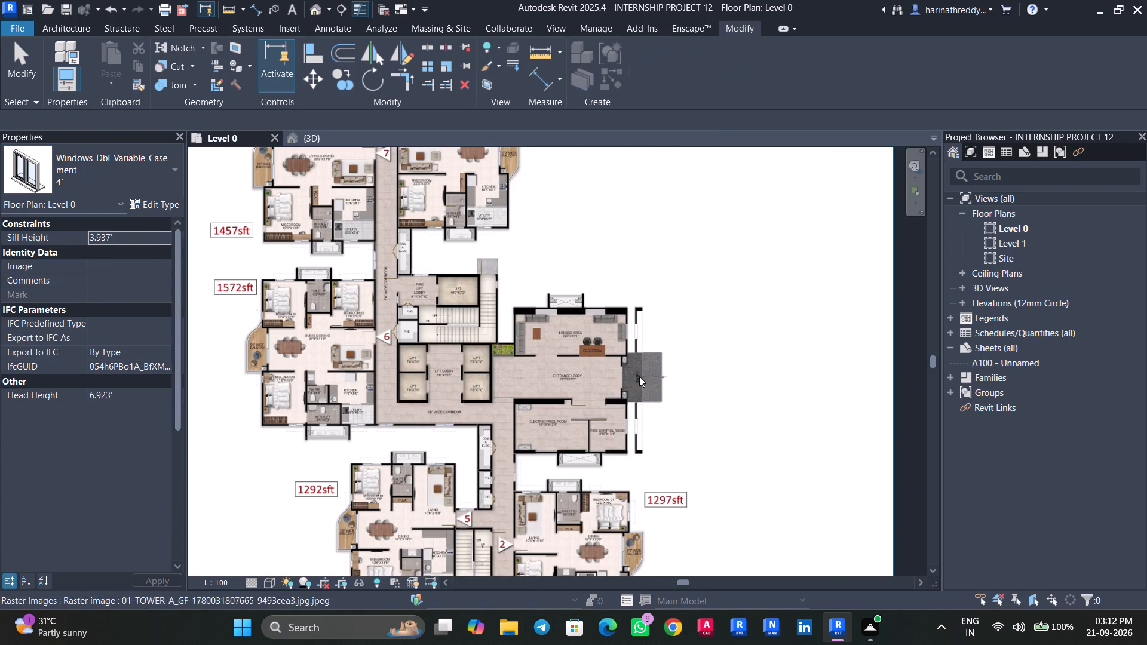
pyautogui.press('Escape')
# Examine the Lounge Area, Entrance Lobby and the staircase beside the fire lift on the Level 0 plan.
pyautogui.scroll(11, 639, 374)
pyautogui.scroll(-5, 648, 376)
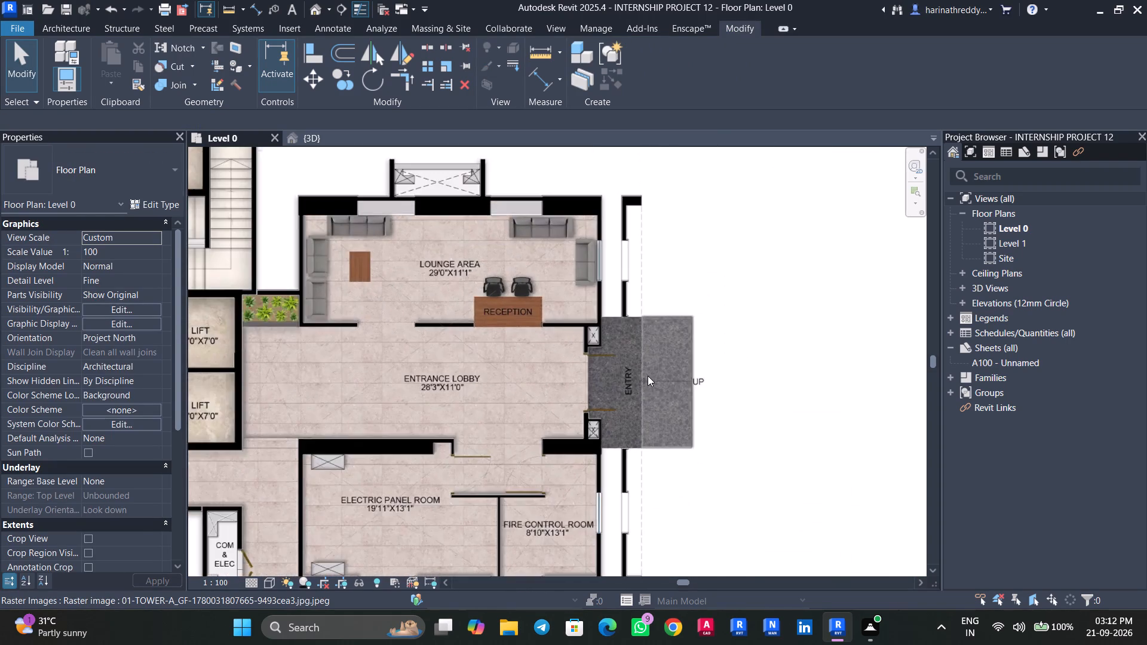
pyautogui.scroll(-4, 648, 376)
pyautogui.moveTo(703, 342); pyautogui.dragTo(720, 389, button='middle')
pyautogui.moveTo(705, 373); pyautogui.dragTo(726, 413, button='middle')
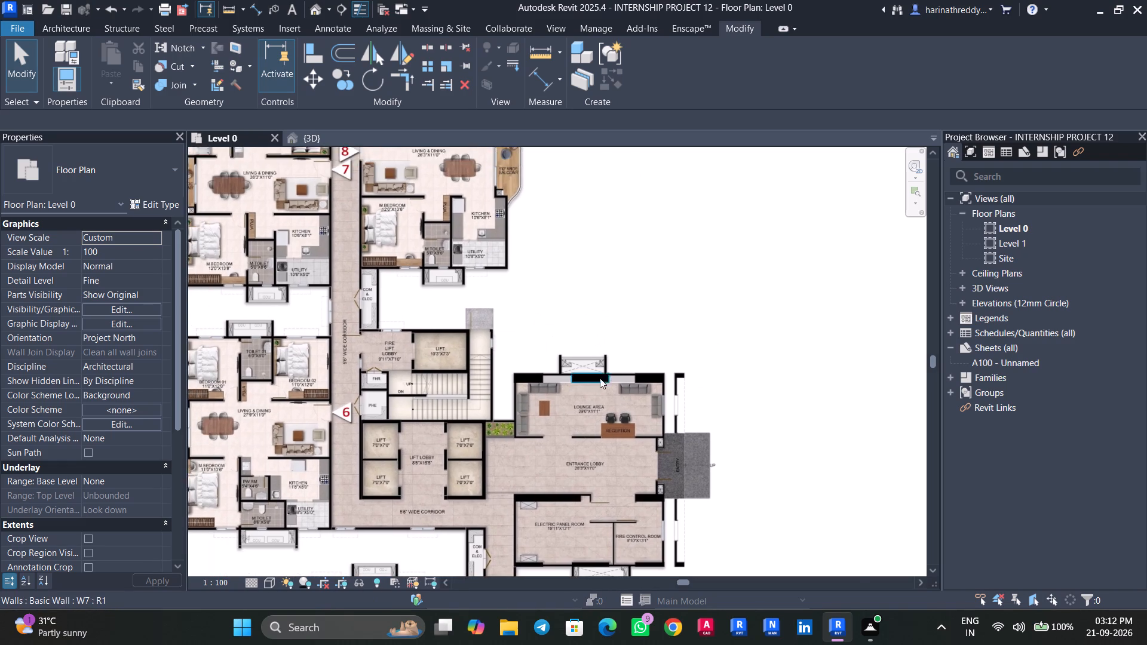
pyautogui.scroll(6, 596, 373)
pyautogui.scroll(-7, 552, 397)
pyautogui.scroll(9, 458, 395)
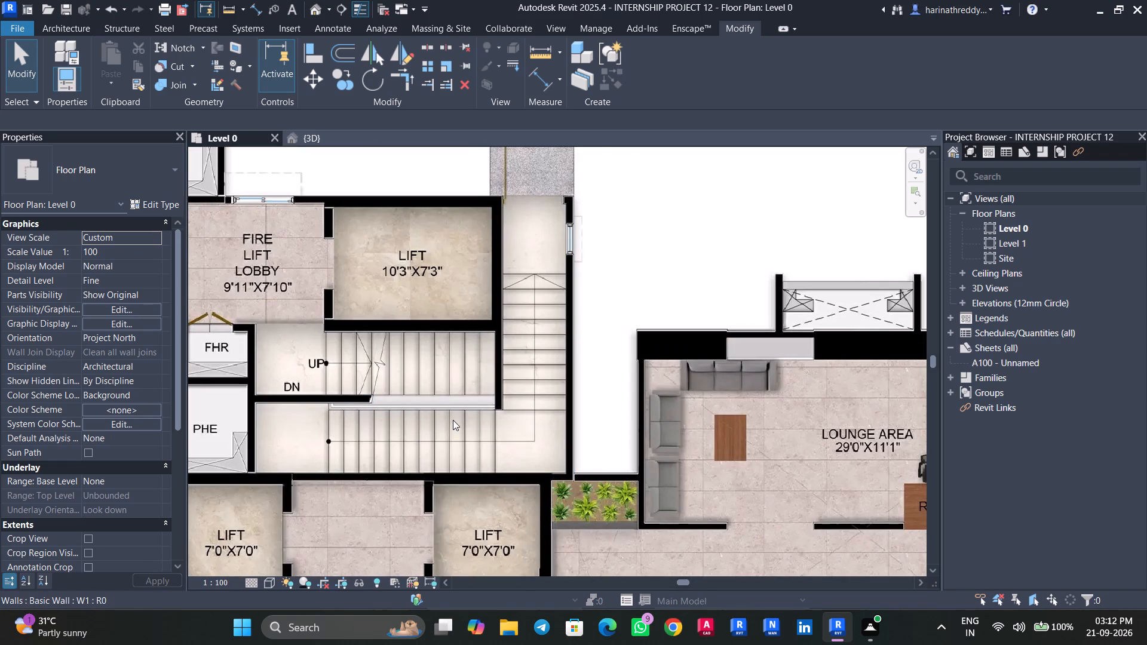
pyautogui.scroll(3, 453, 420)
pyautogui.moveTo(459, 421); pyautogui.dragTo(474, 424, button='middle')
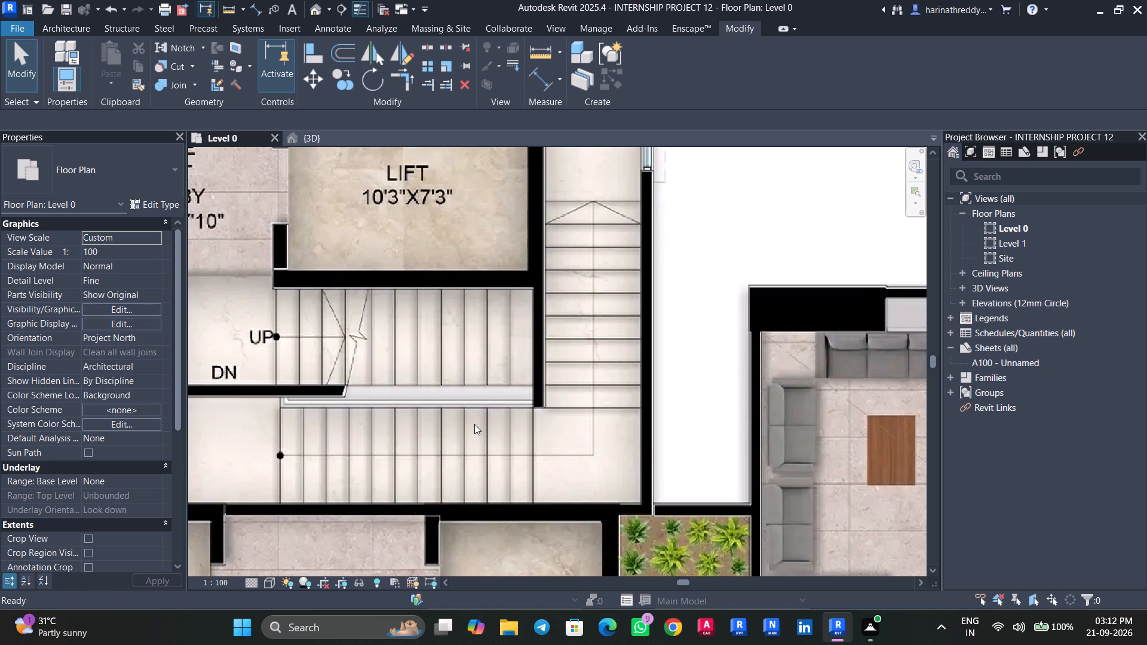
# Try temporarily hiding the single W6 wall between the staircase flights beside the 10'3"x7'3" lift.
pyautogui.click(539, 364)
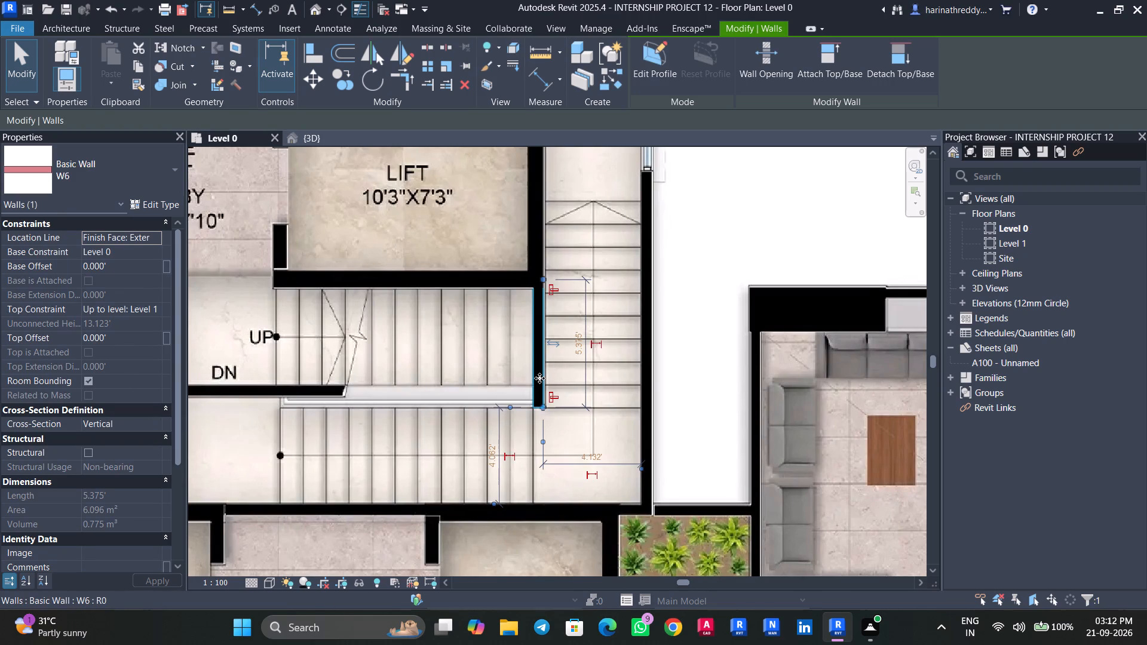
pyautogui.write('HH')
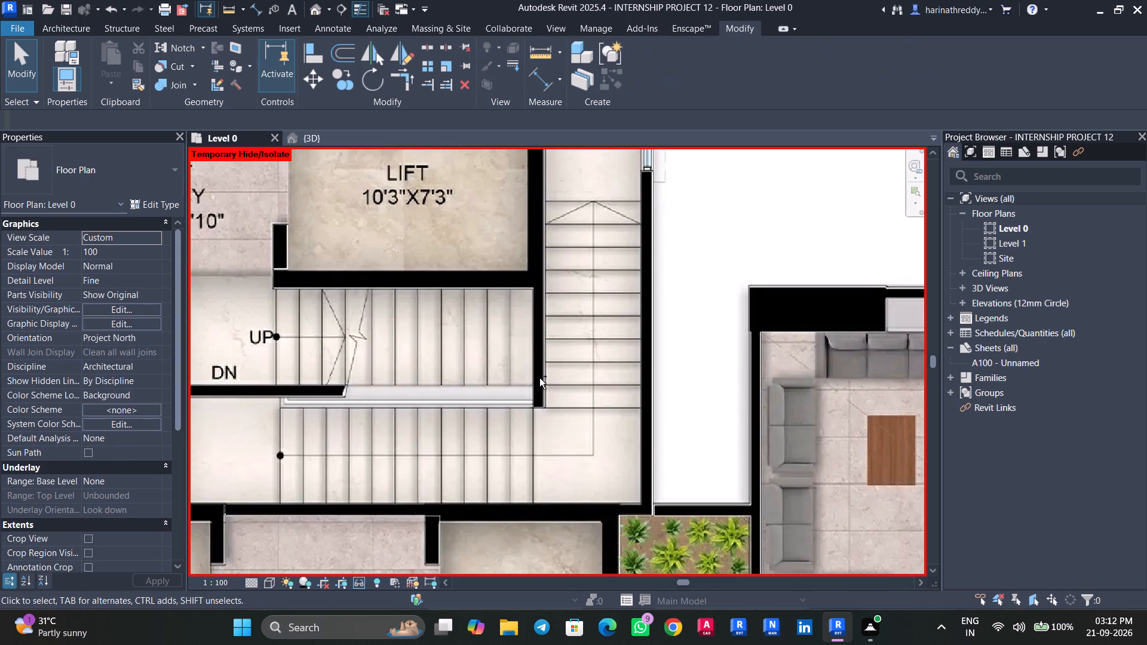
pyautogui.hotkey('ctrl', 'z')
# Temporarily hide the chain of connected walls running between the staircase flights and along the 10'3"x7'3" lift.
pyautogui.press('Tab')
pyautogui.click(539, 377)
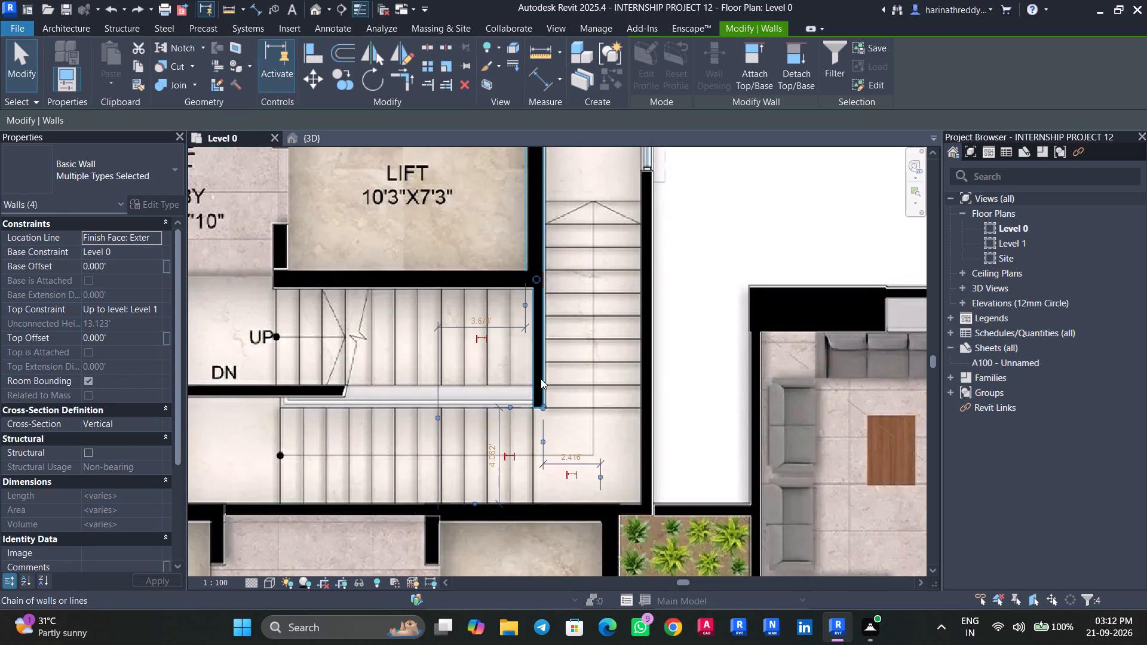
pyautogui.press('h')
pyautogui.press('h')
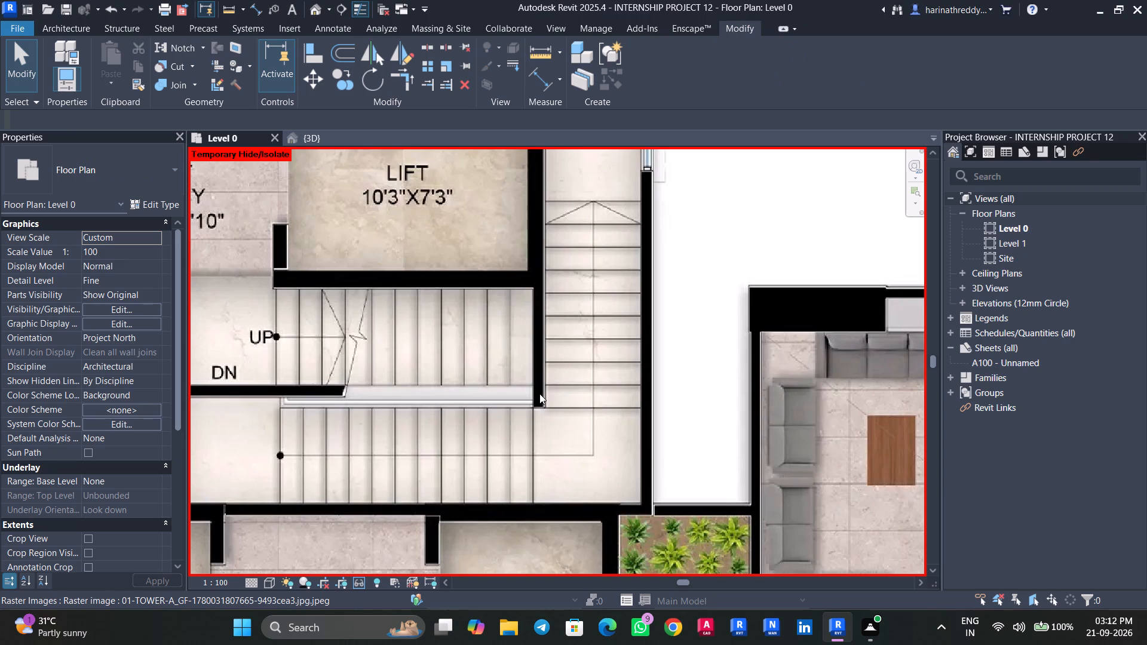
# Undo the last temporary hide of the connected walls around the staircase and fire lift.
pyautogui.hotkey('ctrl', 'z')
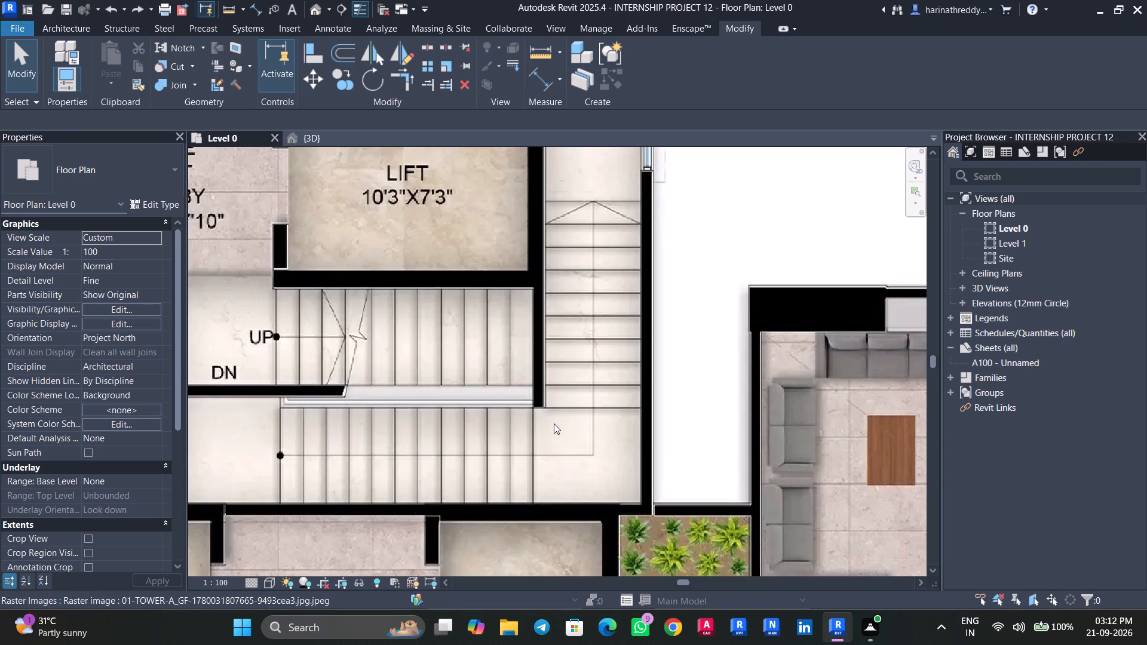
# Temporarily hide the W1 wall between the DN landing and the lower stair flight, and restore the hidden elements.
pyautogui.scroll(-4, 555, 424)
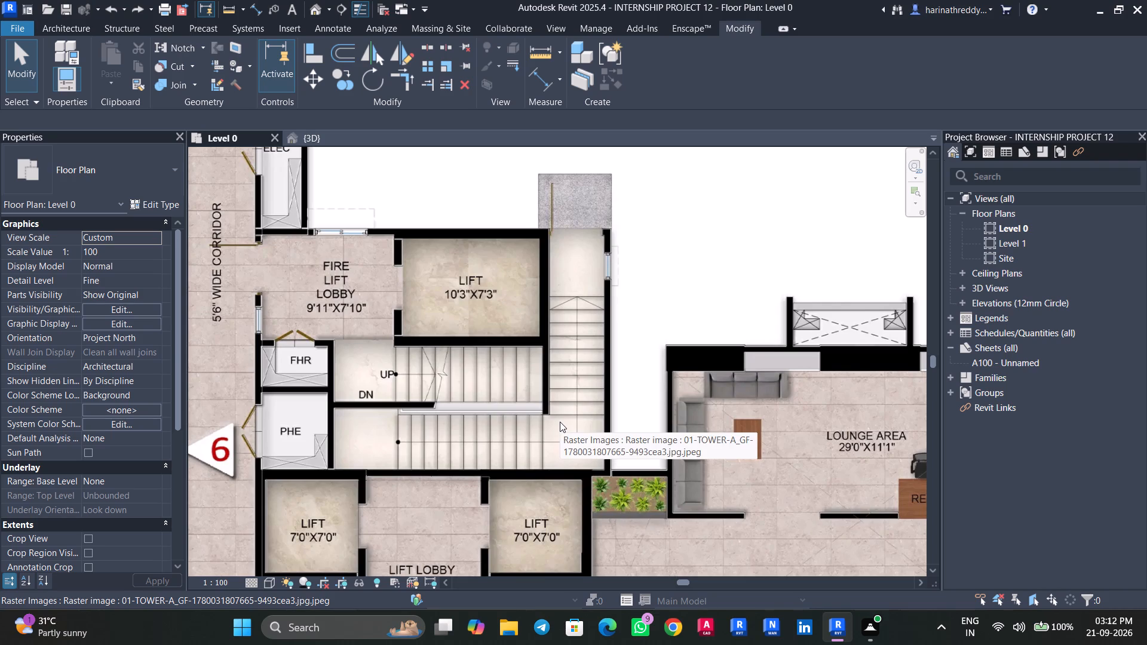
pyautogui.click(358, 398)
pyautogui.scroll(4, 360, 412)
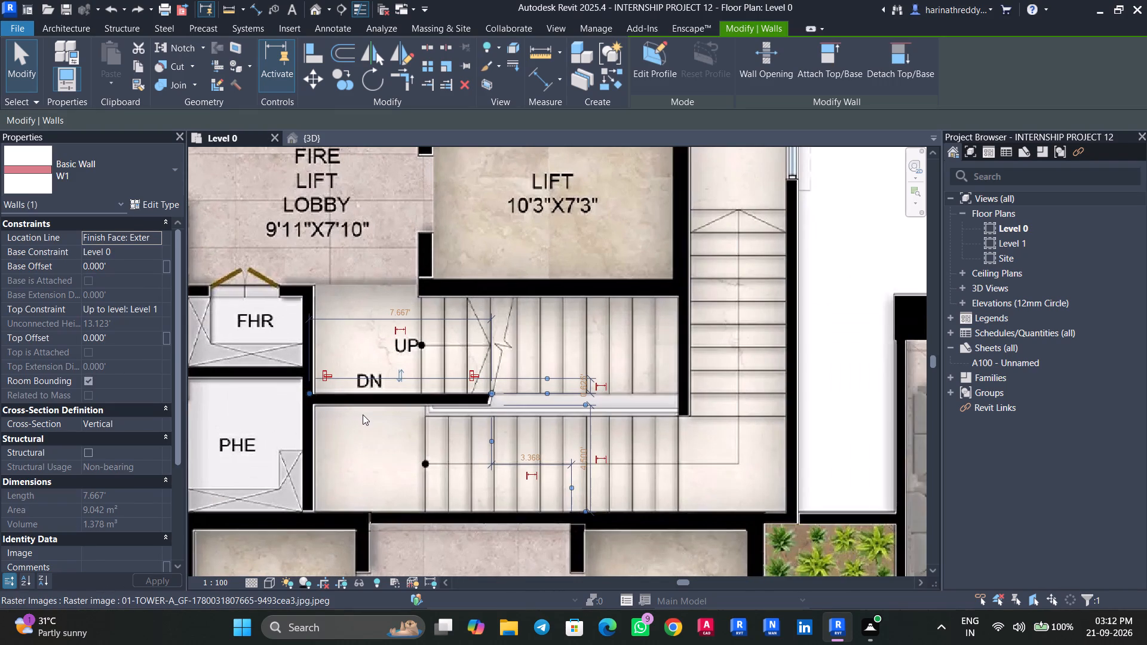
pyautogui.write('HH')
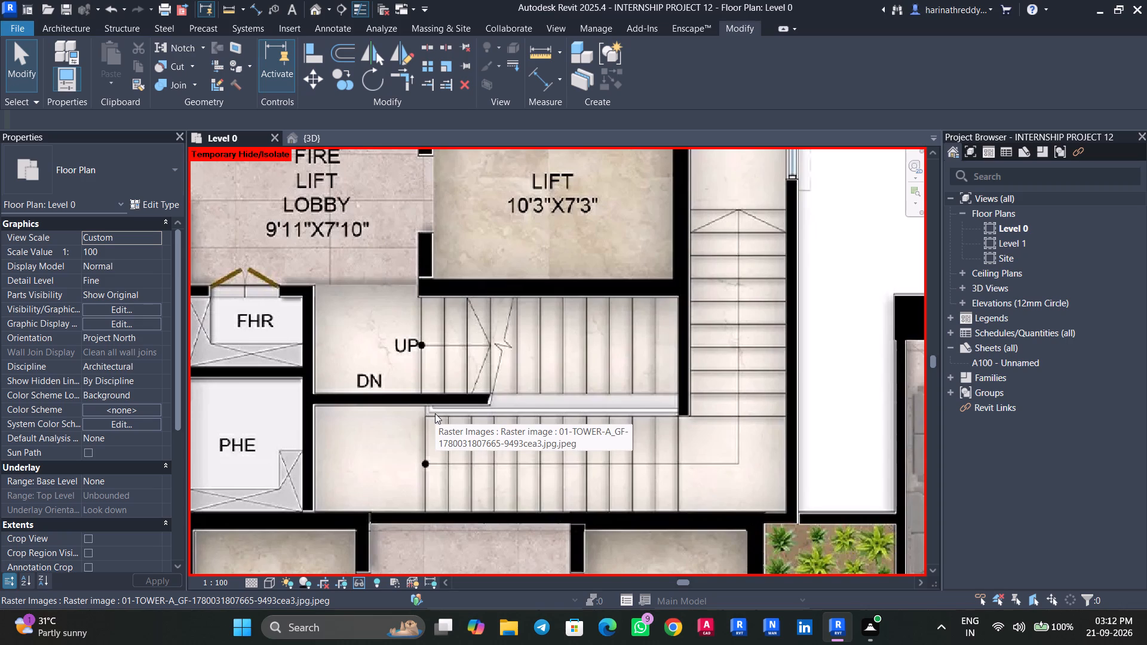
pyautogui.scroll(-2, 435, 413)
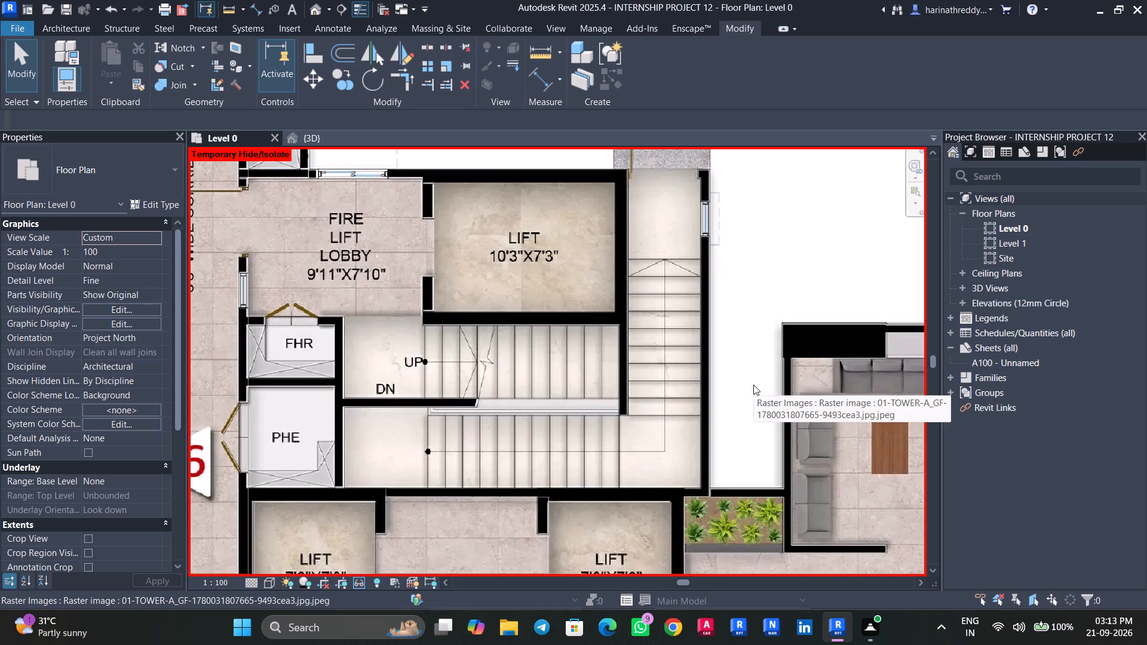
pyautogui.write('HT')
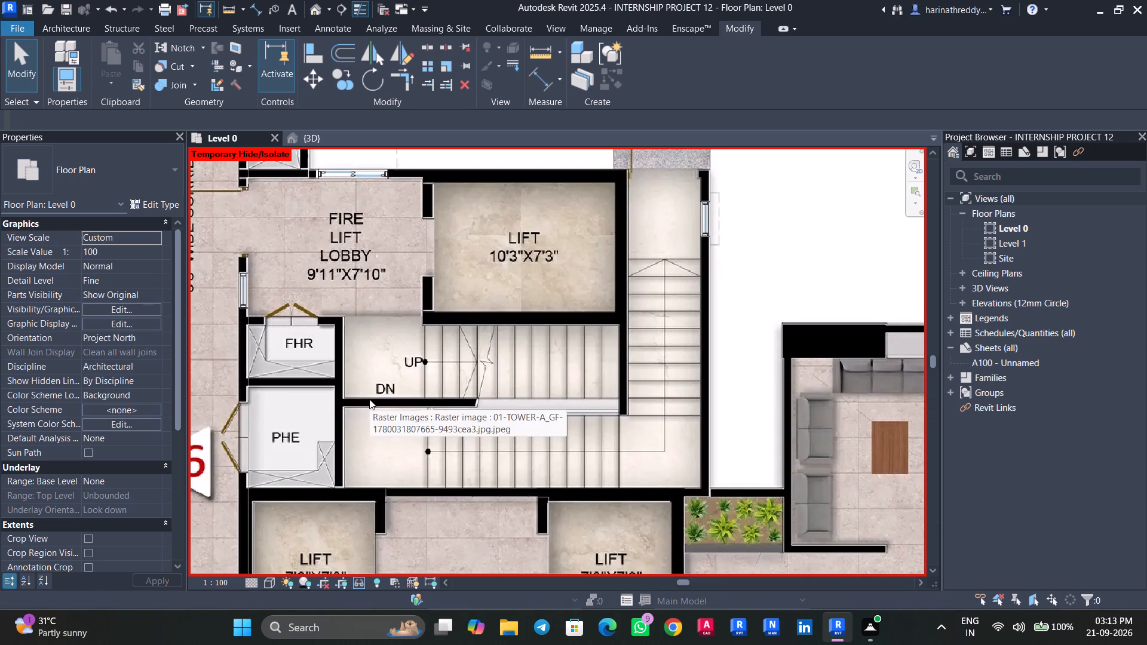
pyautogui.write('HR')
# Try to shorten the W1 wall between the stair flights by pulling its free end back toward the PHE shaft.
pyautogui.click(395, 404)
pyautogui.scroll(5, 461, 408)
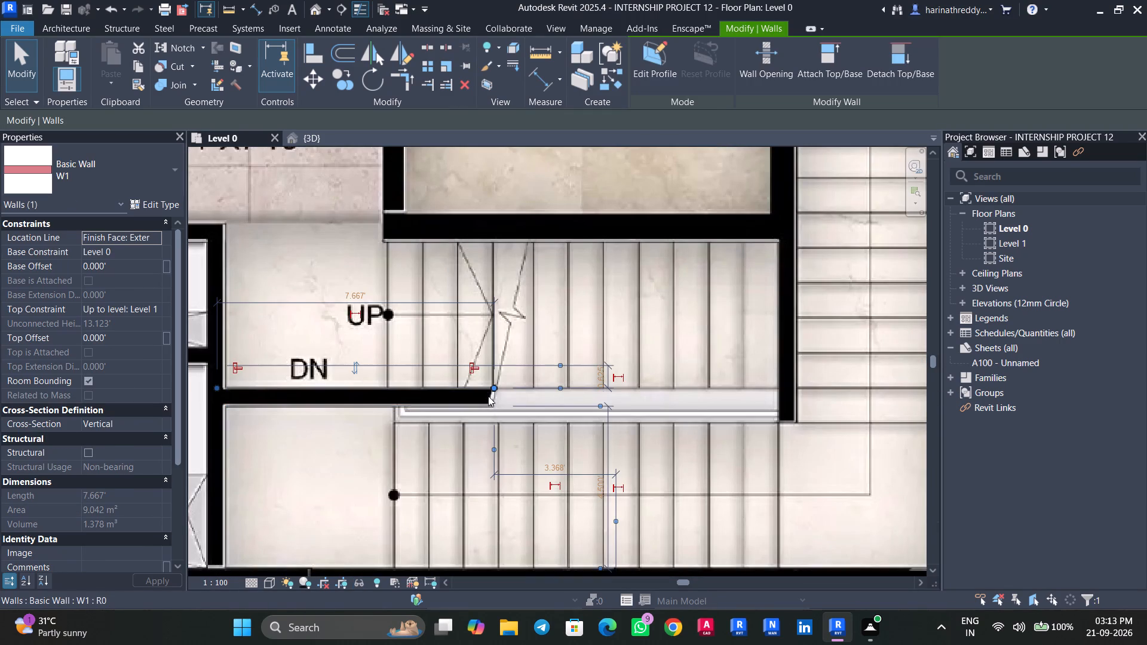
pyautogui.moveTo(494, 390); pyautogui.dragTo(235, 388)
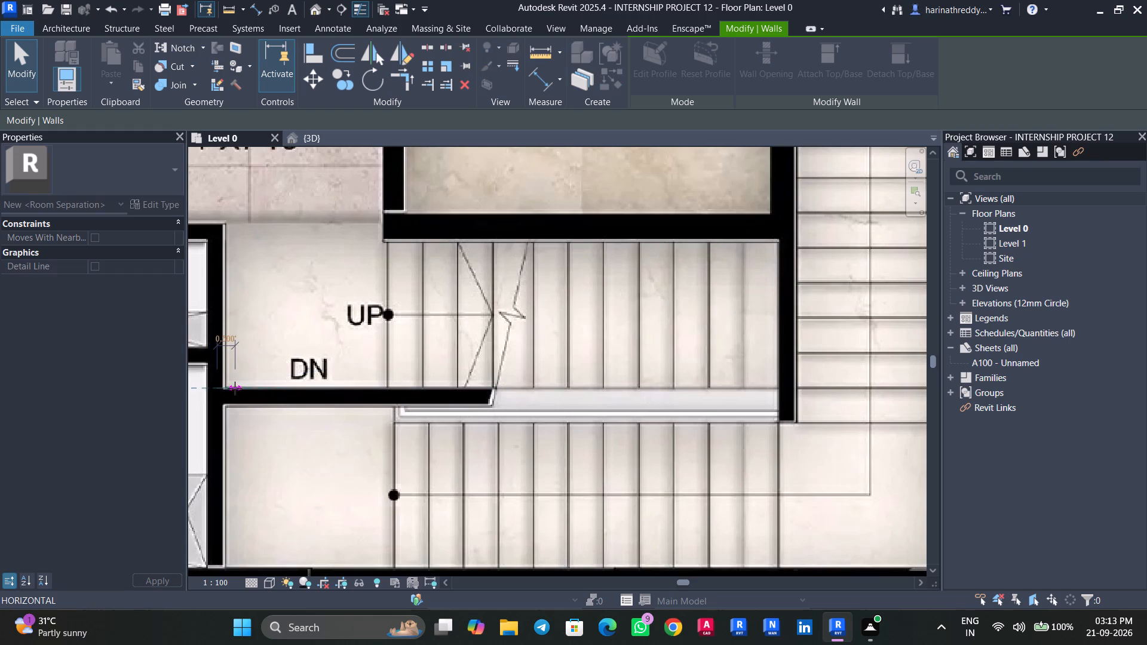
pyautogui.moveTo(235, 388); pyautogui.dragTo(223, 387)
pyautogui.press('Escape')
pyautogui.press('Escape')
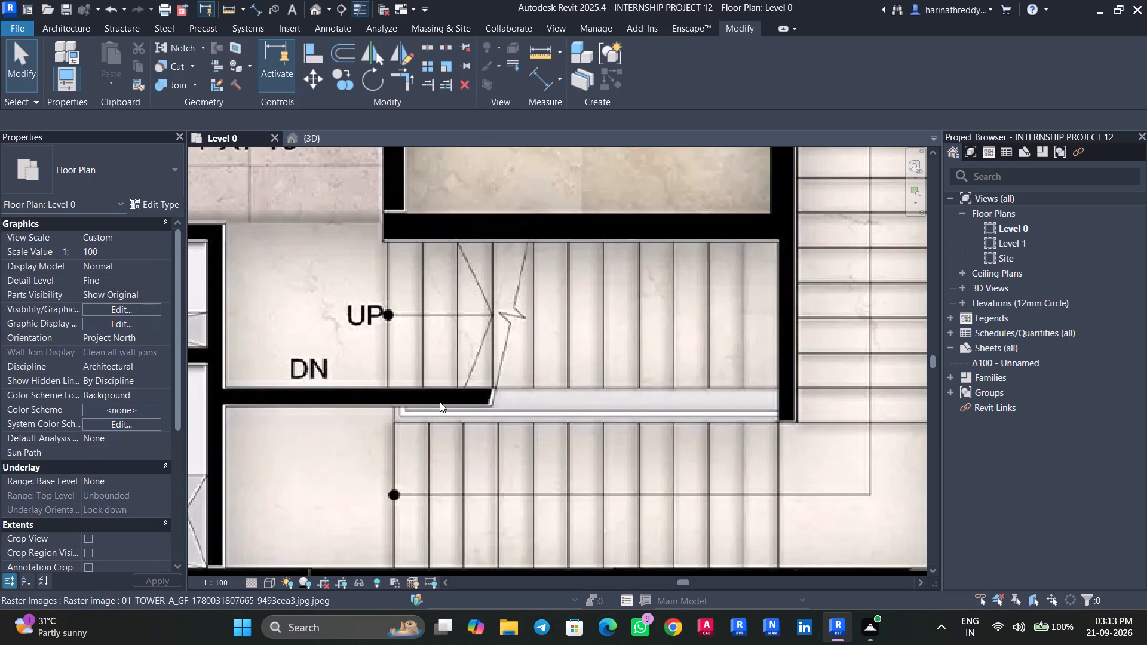
# Delete the W1 wall between the DN landing and the lower stair flight, leaving the plan image in place.
pyautogui.press('Tab')
pyautogui.press('Tab')
pyautogui.press('Tab')
pyautogui.press('Tab')
pyautogui.click(356, 392)
pyautogui.press('Tab')
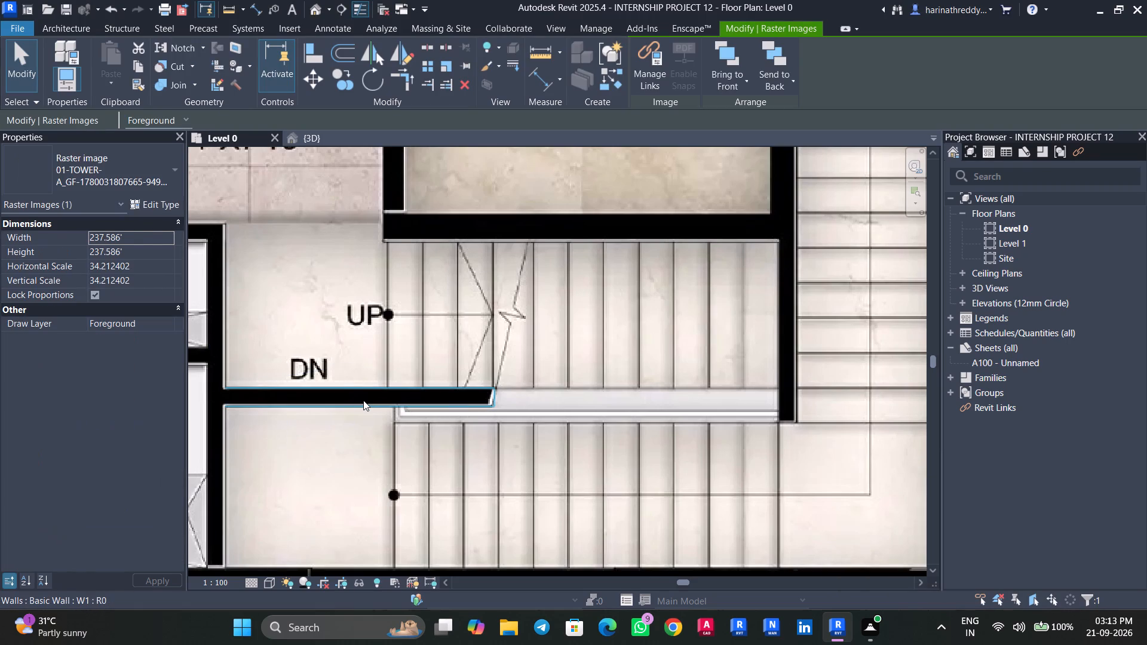
pyautogui.click(363, 400)
pyautogui.press('Delete')
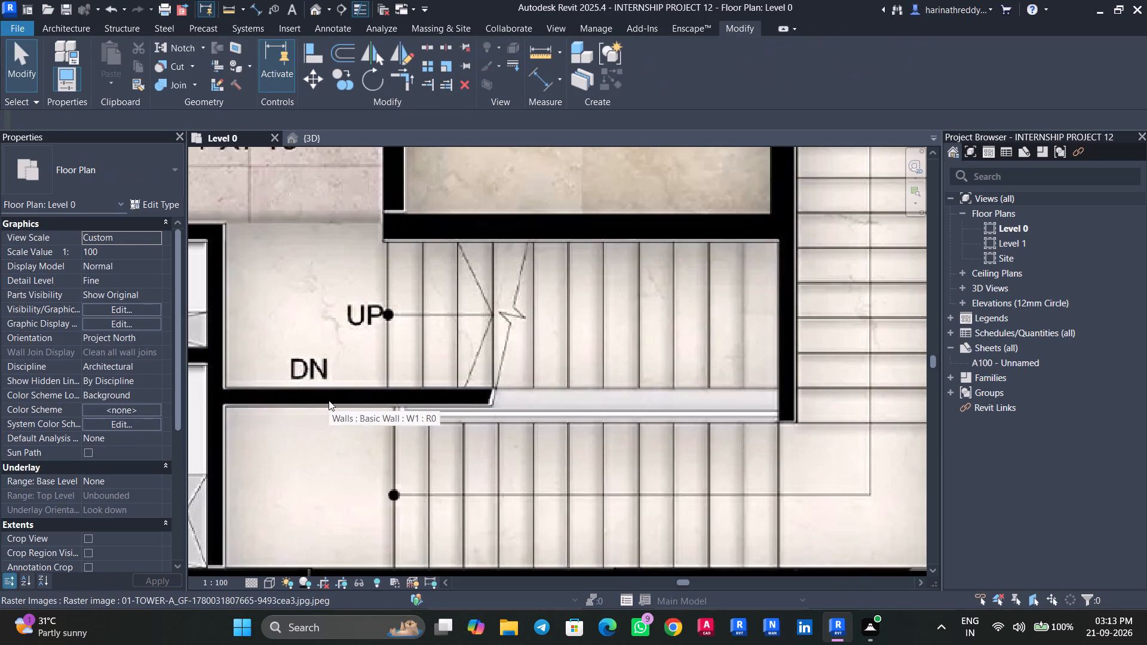
pyautogui.press('Tab')
pyautogui.press('Tab')
pyautogui.press('Tab')
# Place a 2' Windows_Dbl_Variable_Casement window over the drawn opening in the staircase's outer wall near the exit landing.
pyautogui.scroll(-8, 248, 433)
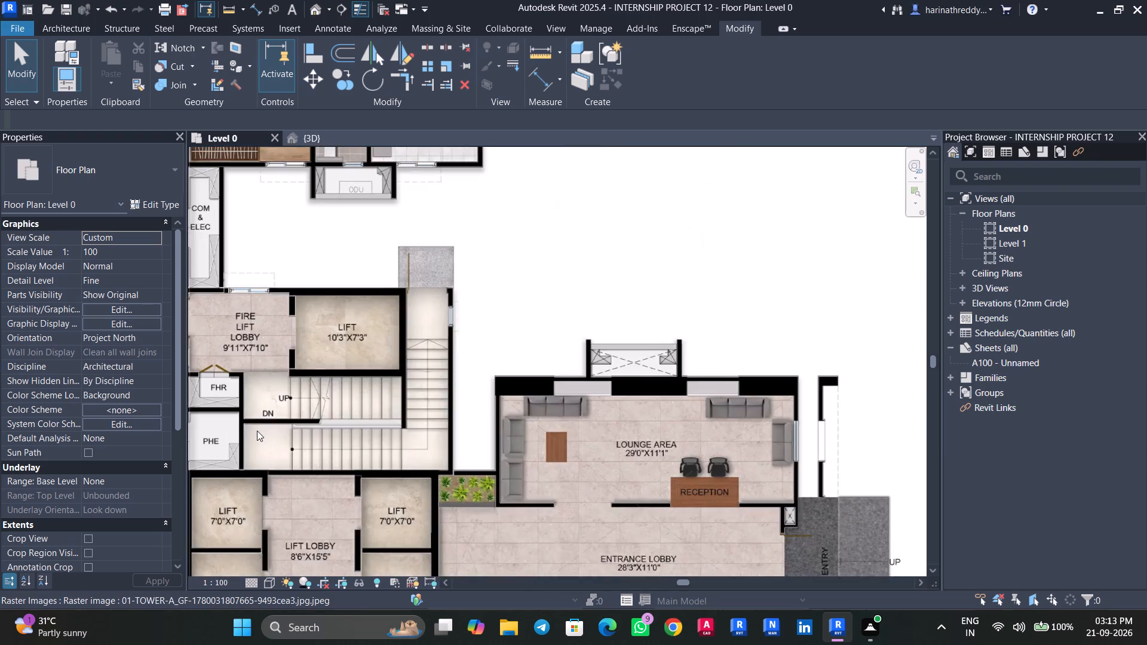
pyautogui.scroll(-2, 257, 431)
pyautogui.moveTo(274, 442); pyautogui.dragTo(389, 446, button='middle')
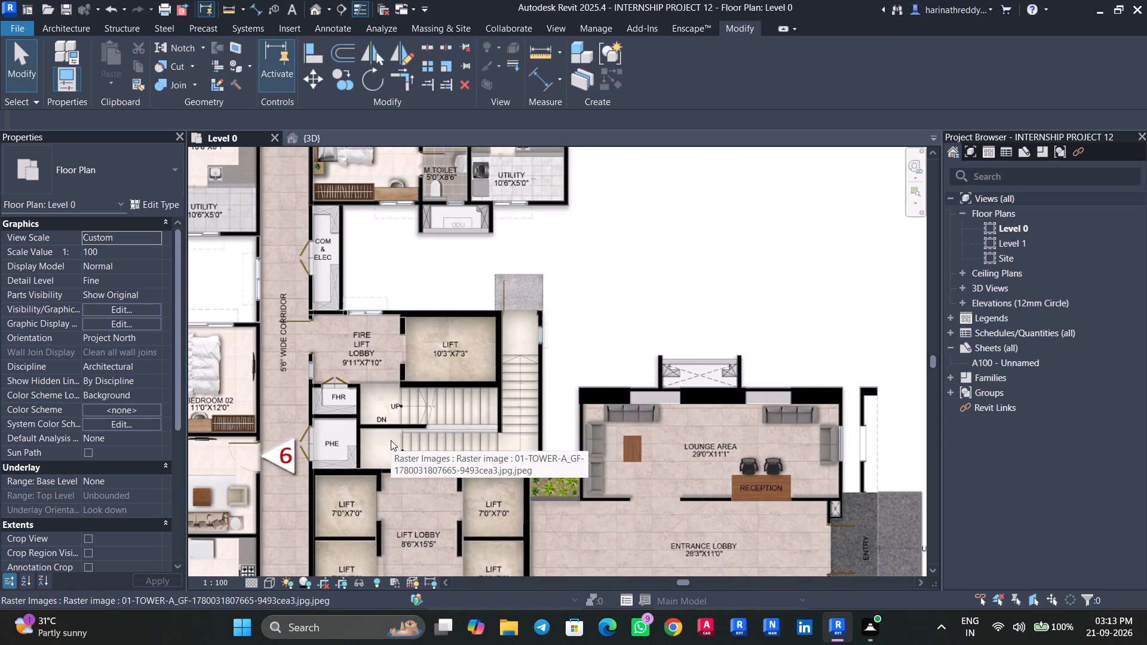
pyautogui.scroll(6, 580, 342)
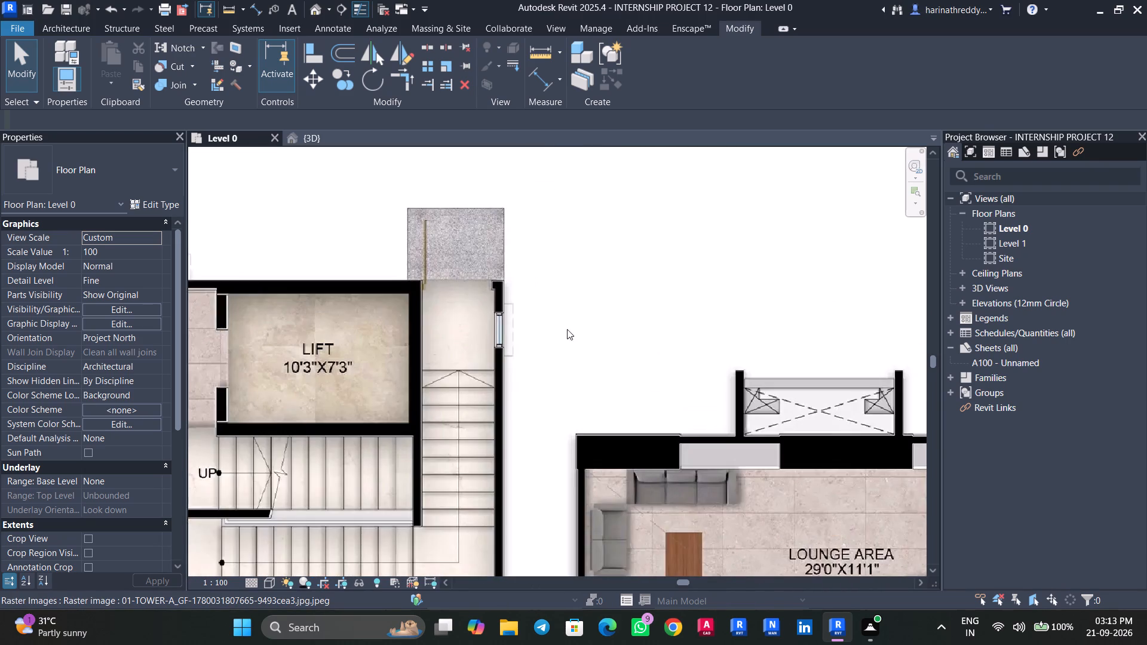
pyautogui.write('WN')
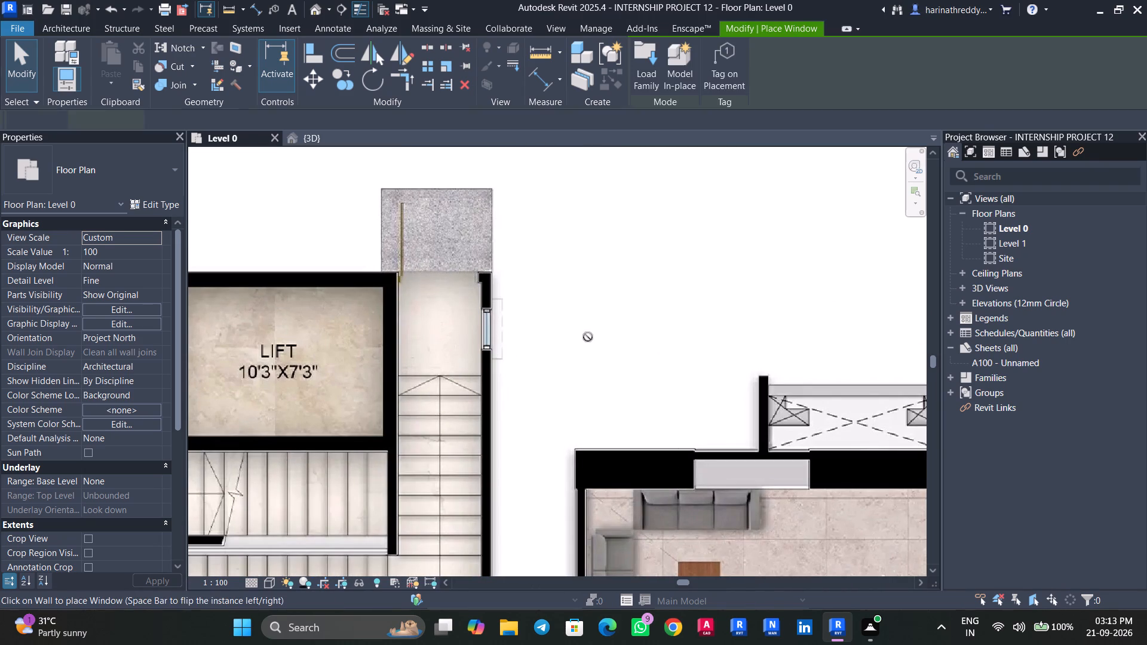
pyautogui.click(88, 174)
pyautogui.scroll(2, 47, 241)
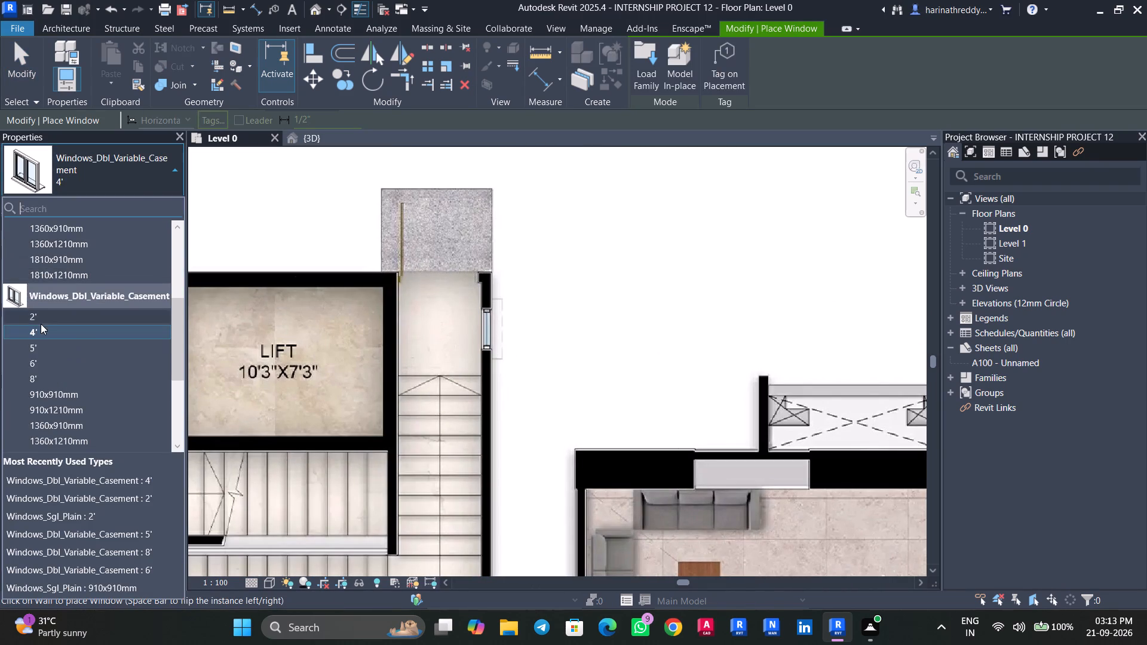
pyautogui.click(39, 315)
pyautogui.scroll(4, 484, 324)
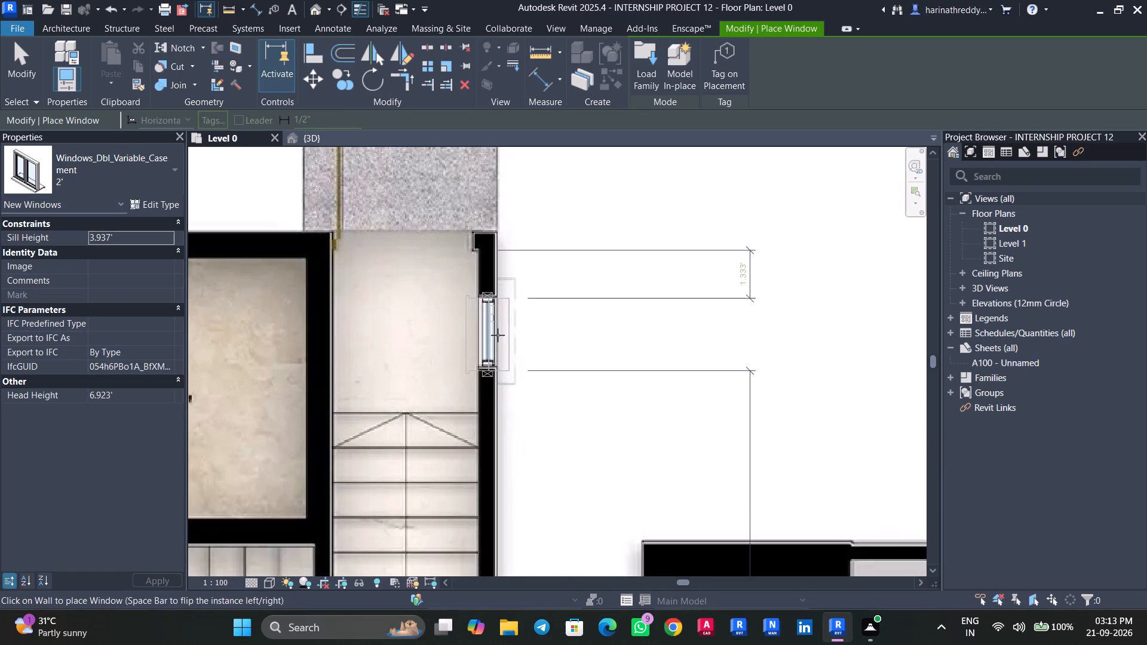
pyautogui.click(498, 333)
pyautogui.scroll(-10, 498, 333)
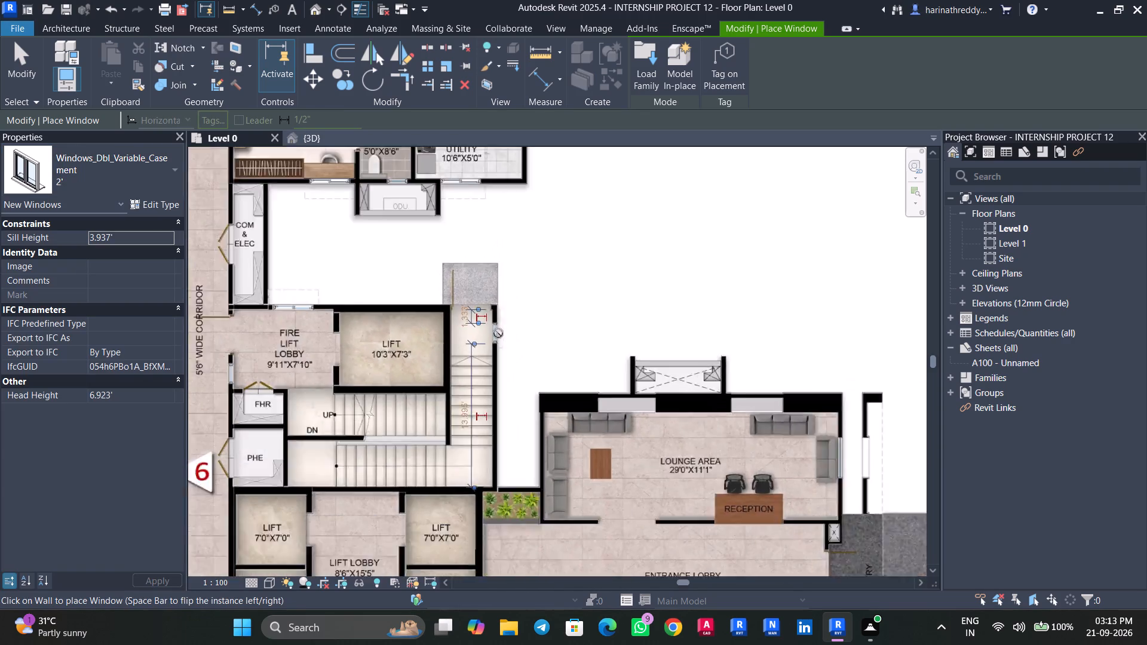
# Place a 2' Windows_Dbl_Variable_Casement window over the opening in the Fire Lift Lobby's corridor-side wall beside the FHR shaft.
pyautogui.scroll(-1, 498, 333)
pyautogui.moveTo(326, 351); pyautogui.dragTo(415, 260, button='middle')
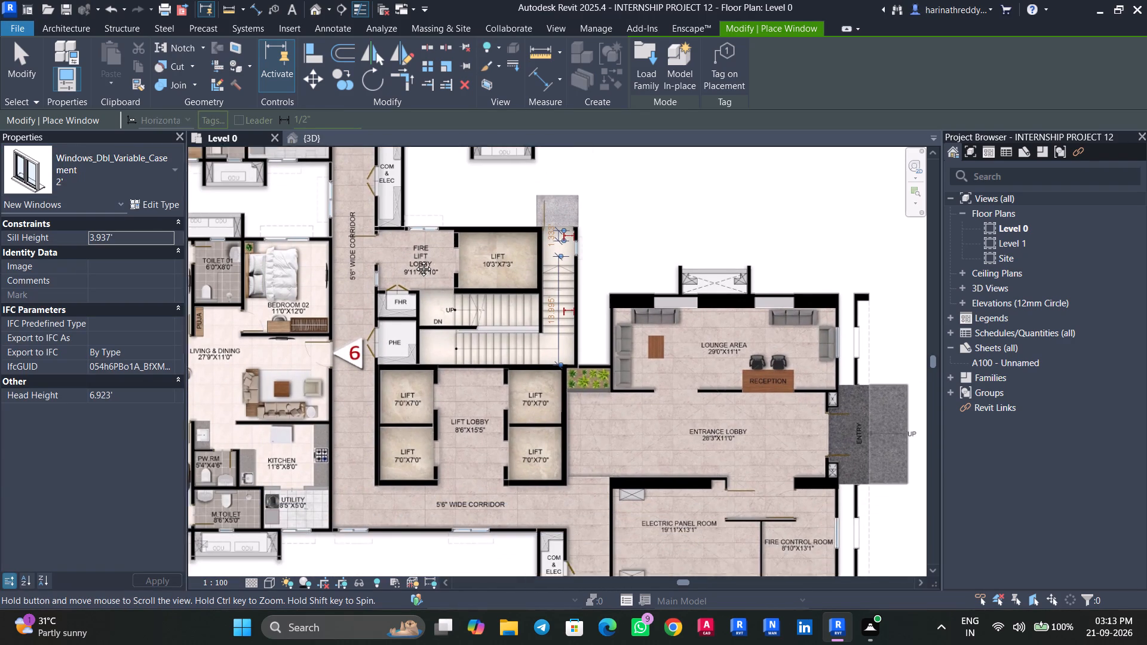
pyautogui.moveTo(415, 260); pyautogui.dragTo(421, 257, button='middle')
pyautogui.scroll(10, 384, 271)
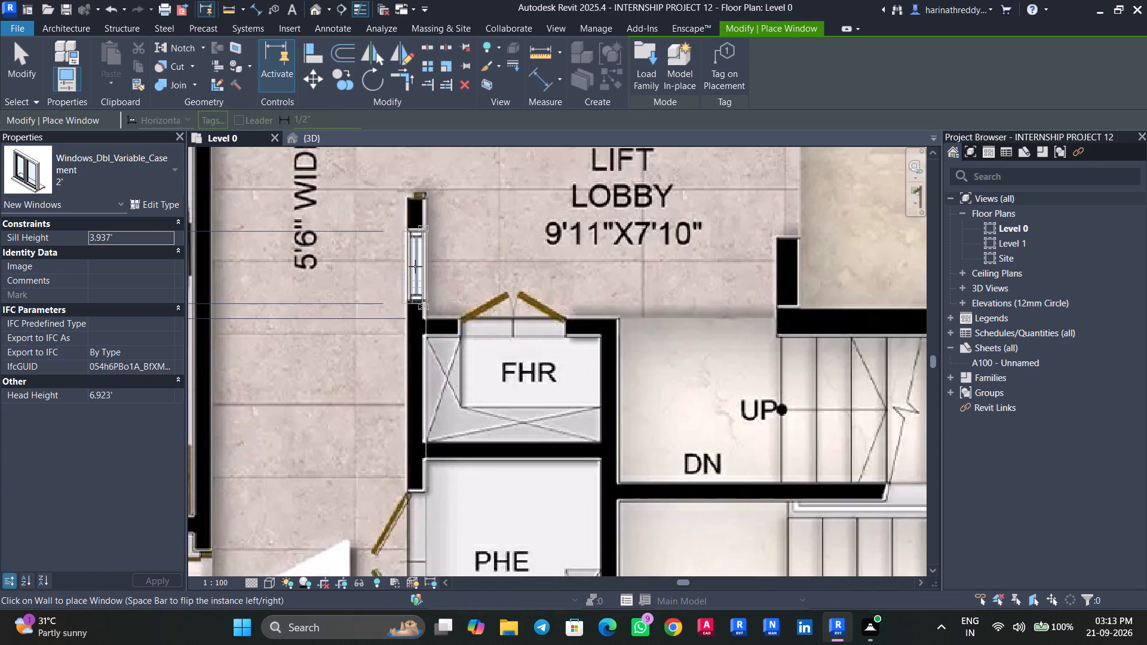
pyautogui.click(415, 266)
# Examine the Level 0 plan from the lift core to units 7 and 8 for window openings still to fill.
pyautogui.scroll(-13, 415, 266)
pyautogui.moveTo(434, 253); pyautogui.dragTo(433, 359, button='middle')
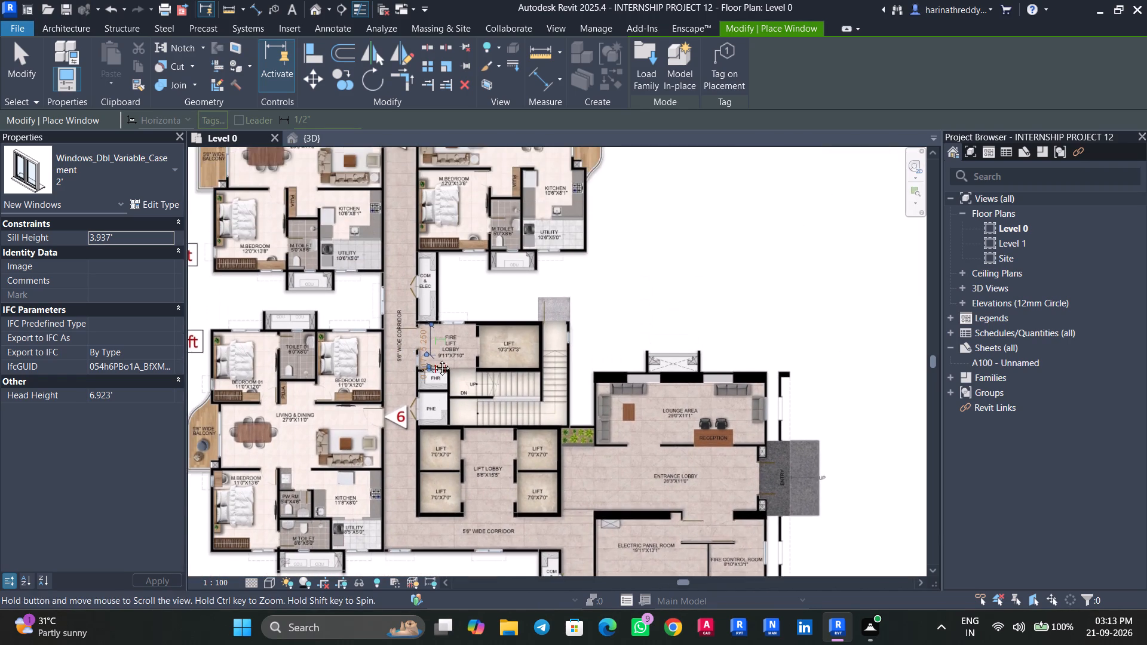
pyautogui.moveTo(433, 359); pyautogui.dragTo(433, 362, button='middle')
pyautogui.scroll(6, 453, 282)
pyautogui.moveTo(457, 297); pyautogui.dragTo(401, 380, button='middle')
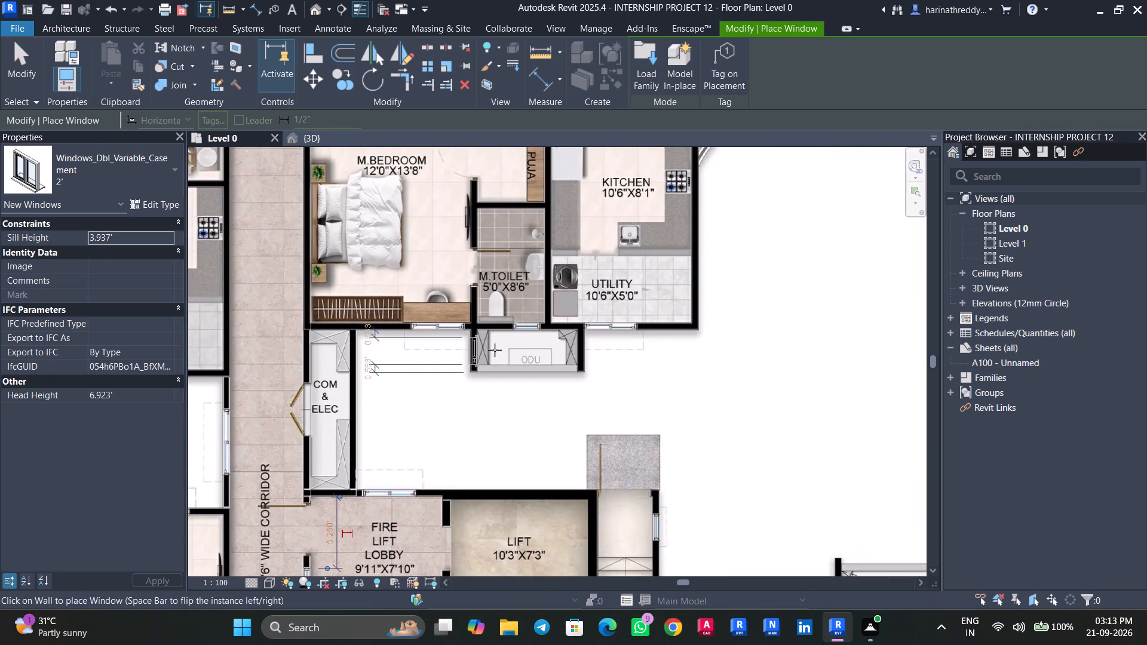
pyautogui.moveTo(654, 351); pyautogui.dragTo(581, 428, button='middle')
pyautogui.scroll(-5, 581, 425)
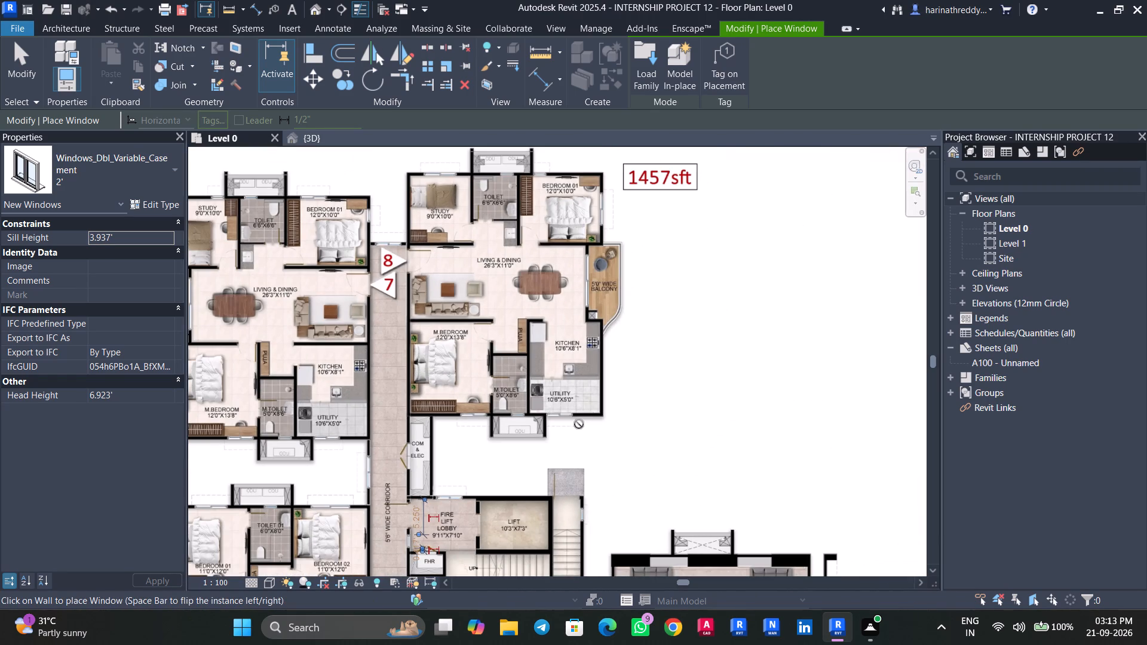
pyautogui.press('Escape')
pyautogui.press('Escape')
pyautogui.scroll(-7, 578, 422)
pyautogui.moveTo(603, 436); pyautogui.dragTo(600, 291, button='middle')
pyautogui.scroll(4, 651, 370)
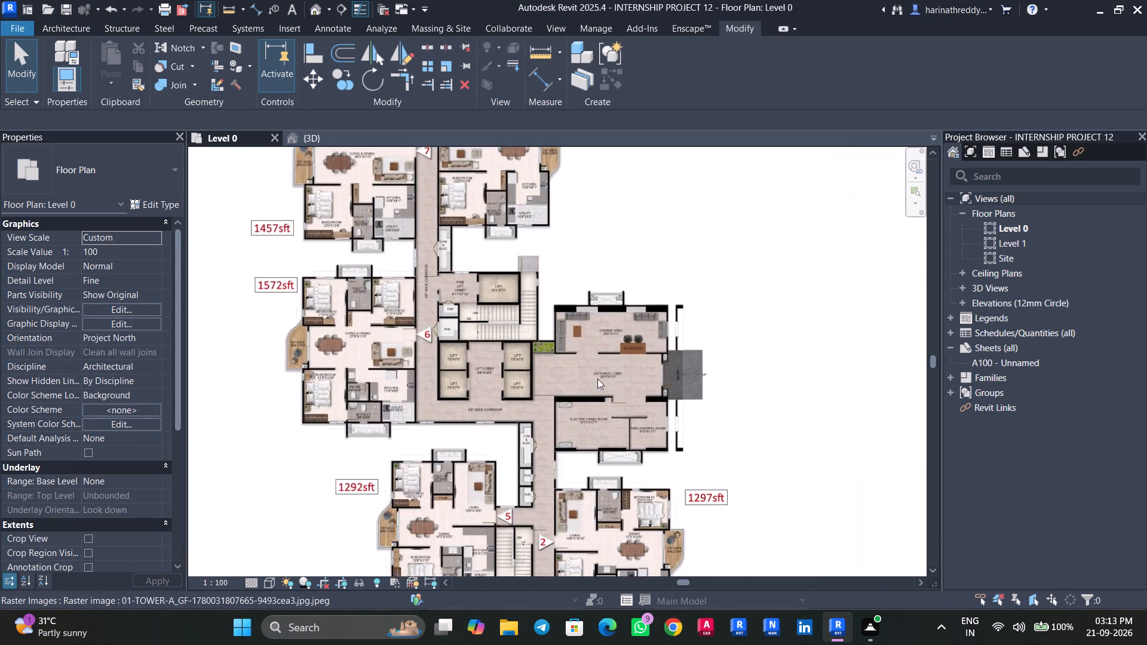
pyautogui.scroll(6, 597, 379)
pyautogui.scroll(-10, 588, 383)
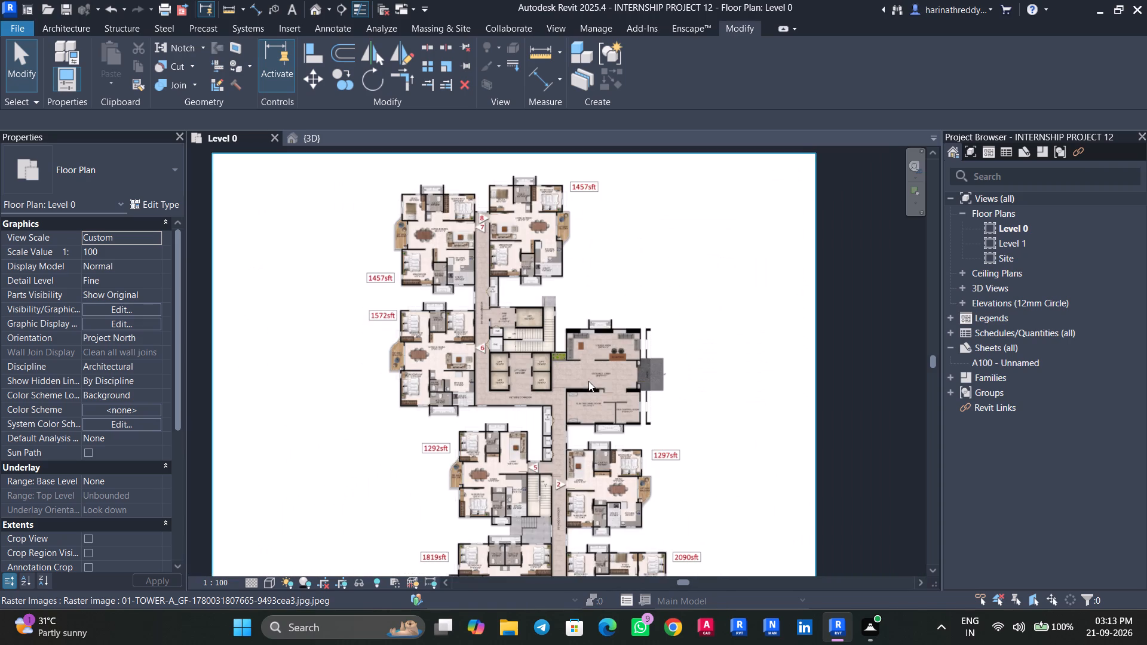
pyautogui.moveTo(588, 381); pyautogui.dragTo(617, 231, button='middle')
pyautogui.scroll(1, 617, 231)
pyautogui.moveTo(617, 233); pyautogui.dragTo(581, 400, button='middle')
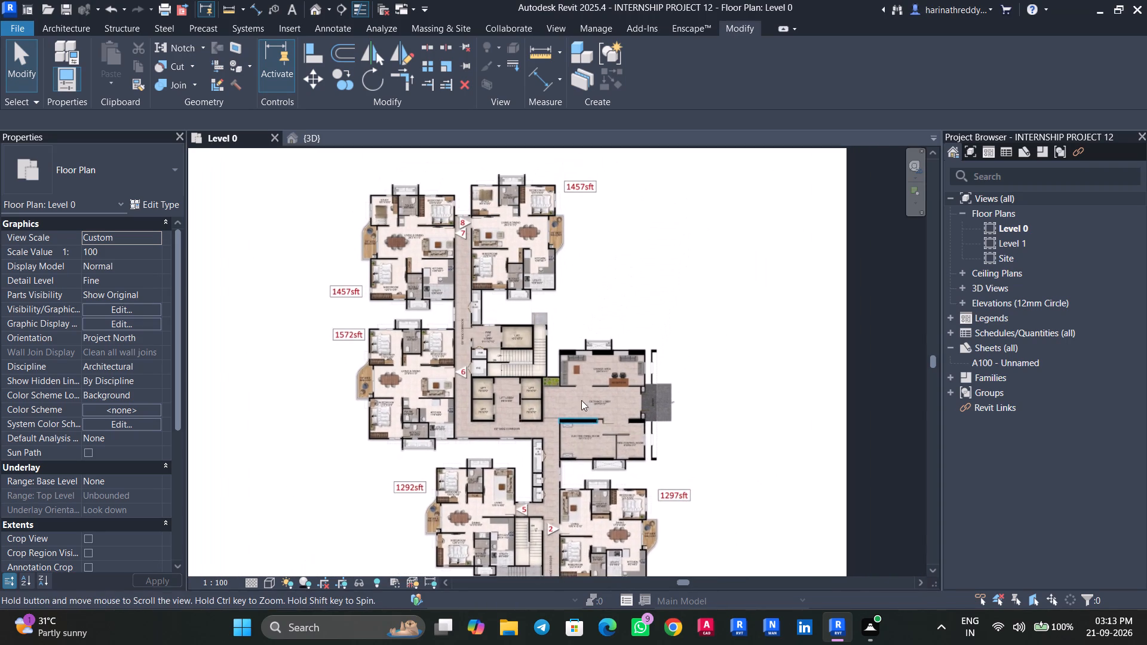
pyautogui.moveTo(581, 400); pyautogui.dragTo(584, 412, button='middle')
pyautogui.moveTo(565, 317); pyautogui.dragTo(566, 404, button='middle')
pyautogui.scroll(6, 498, 339)
pyautogui.scroll(3, 530, 285)
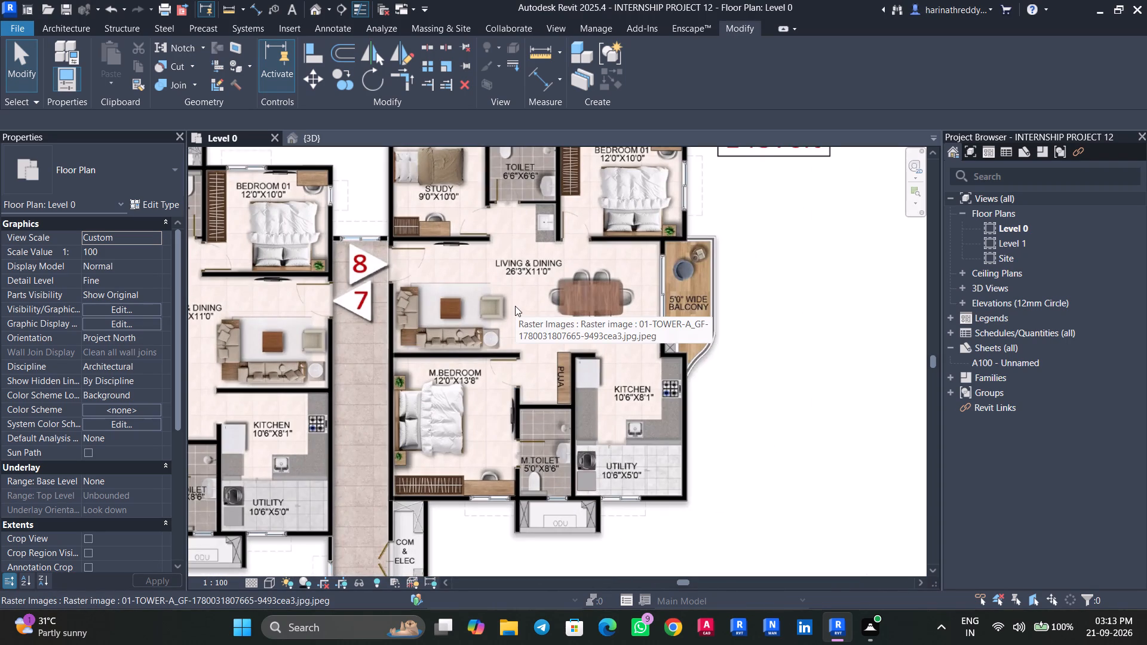
# Place a 4' Windows_Dbl_Variable_Casement window over the opening in the outer wall of unit 8's Utility.
pyautogui.write('WN')
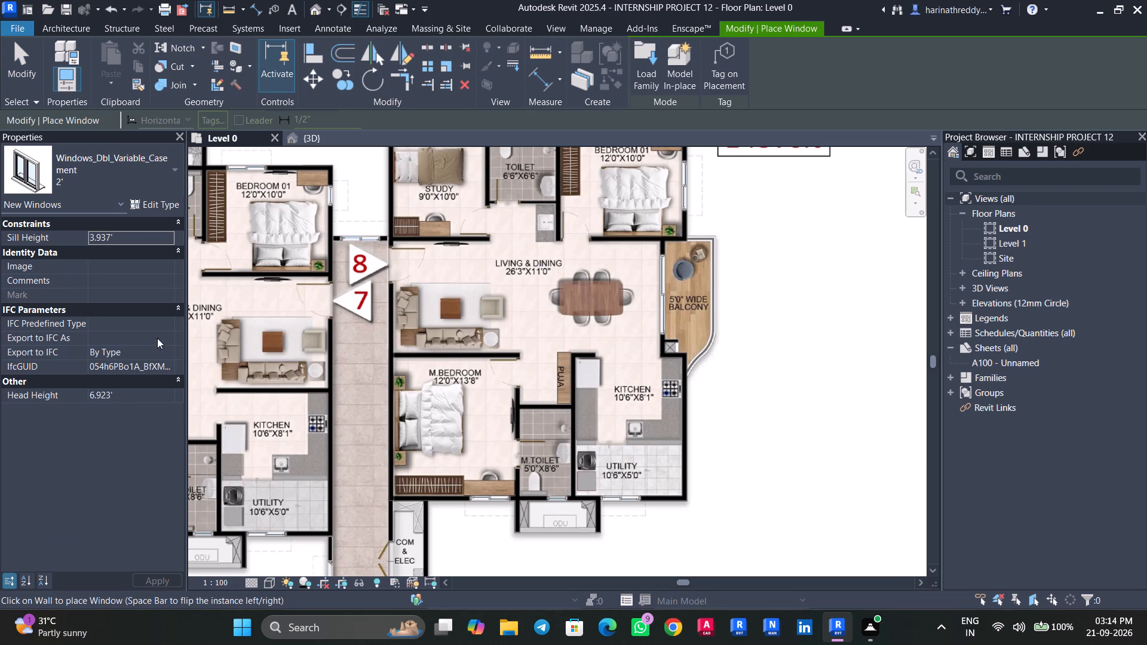
pyautogui.click(134, 168)
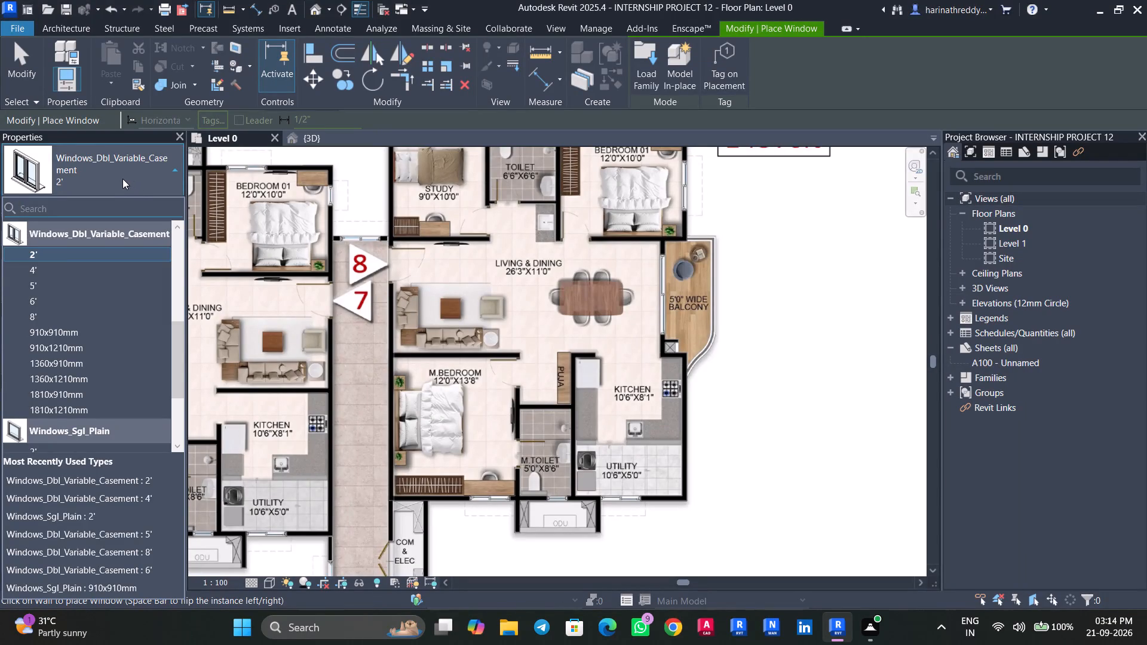
pyautogui.click(64, 275)
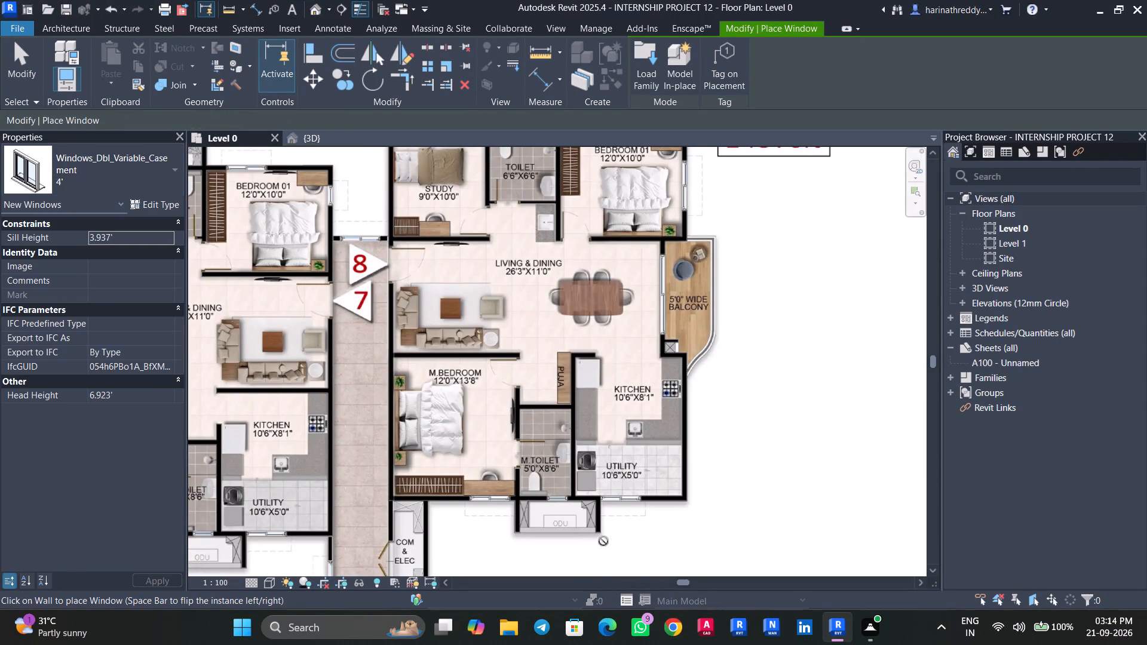
pyautogui.scroll(12, 621, 504)
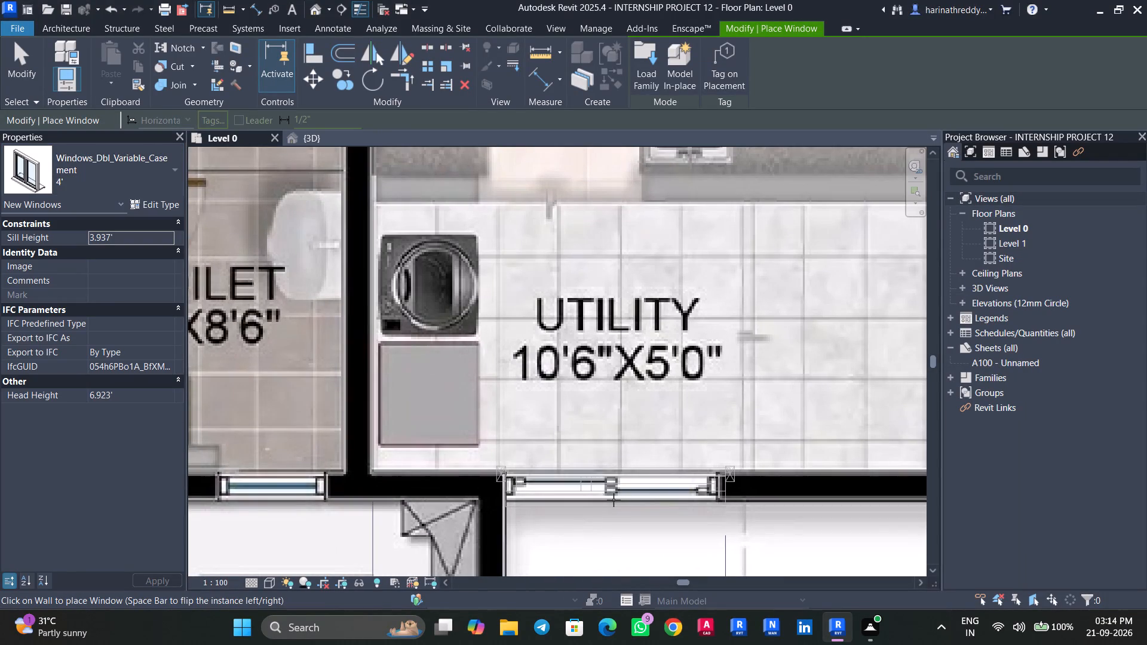
pyautogui.click(612, 500)
pyautogui.scroll(-15, 612, 500)
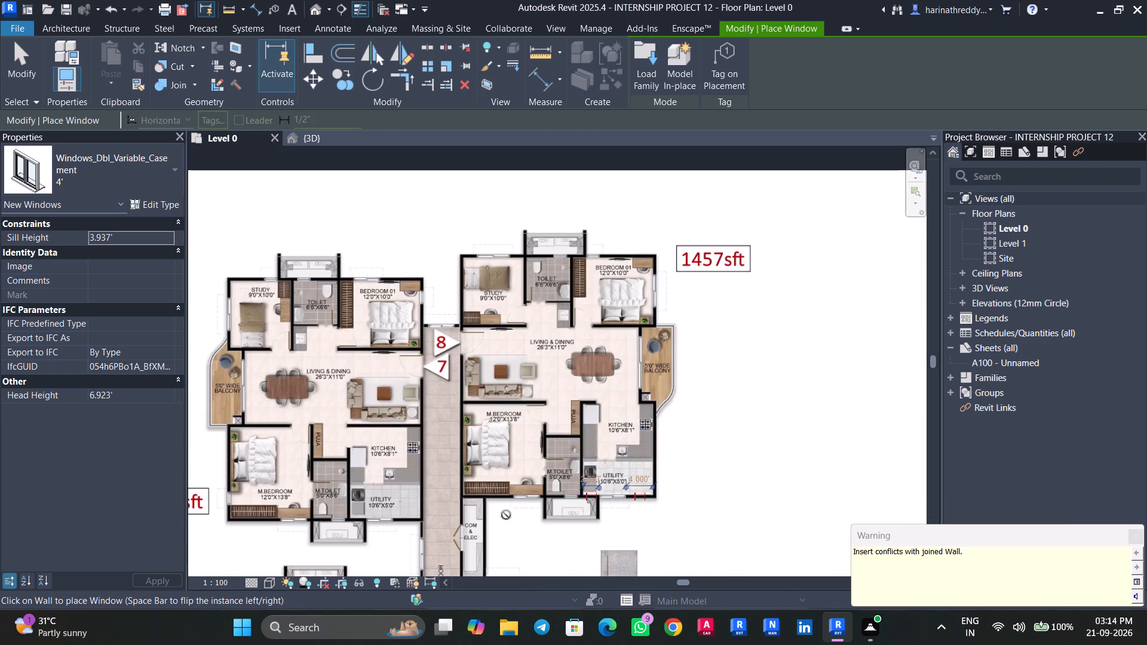
# Place a 4' Windows_Dbl_Variable_Casement window over the opening in unit 8's M. Bedroom wall beside the M. Toilet.
pyautogui.scroll(13, 516, 506)
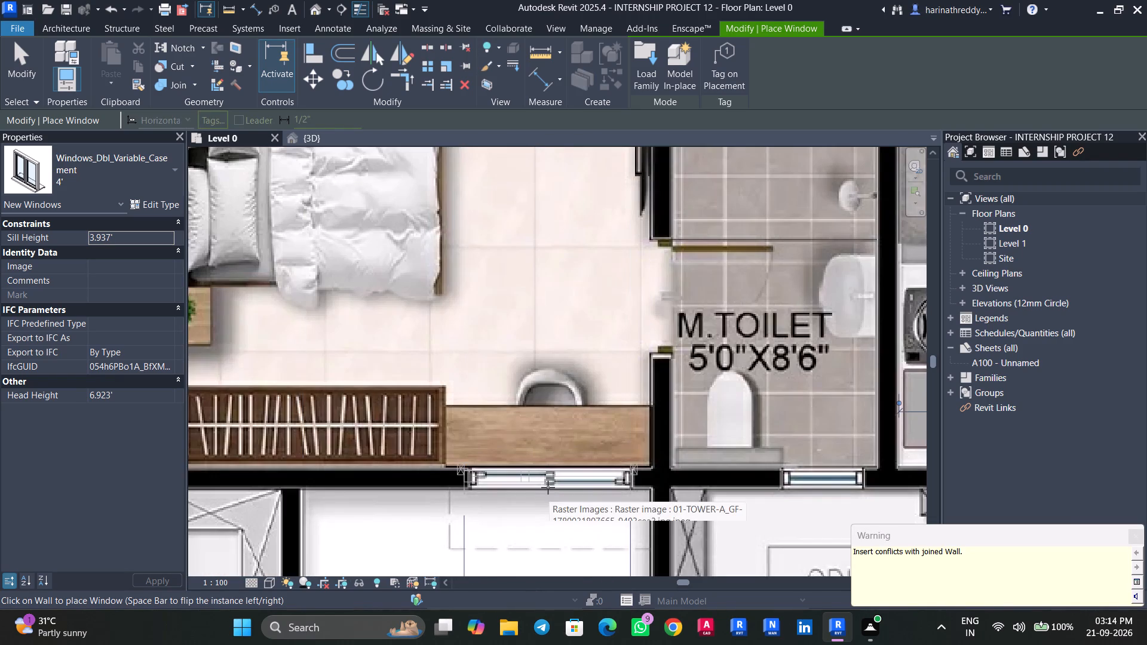
pyautogui.click(548, 487)
pyautogui.scroll(-10, 548, 487)
pyautogui.moveTo(582, 349); pyautogui.dragTo(520, 459, button='middle')
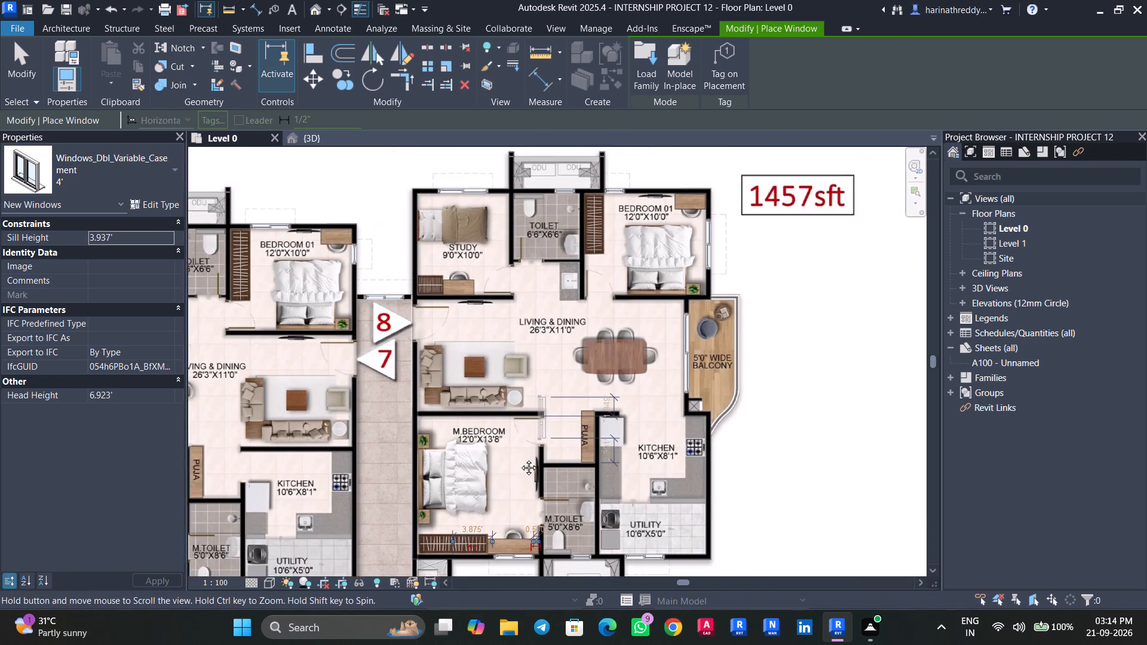
pyautogui.moveTo(520, 459); pyautogui.dragTo(518, 462, button='middle')
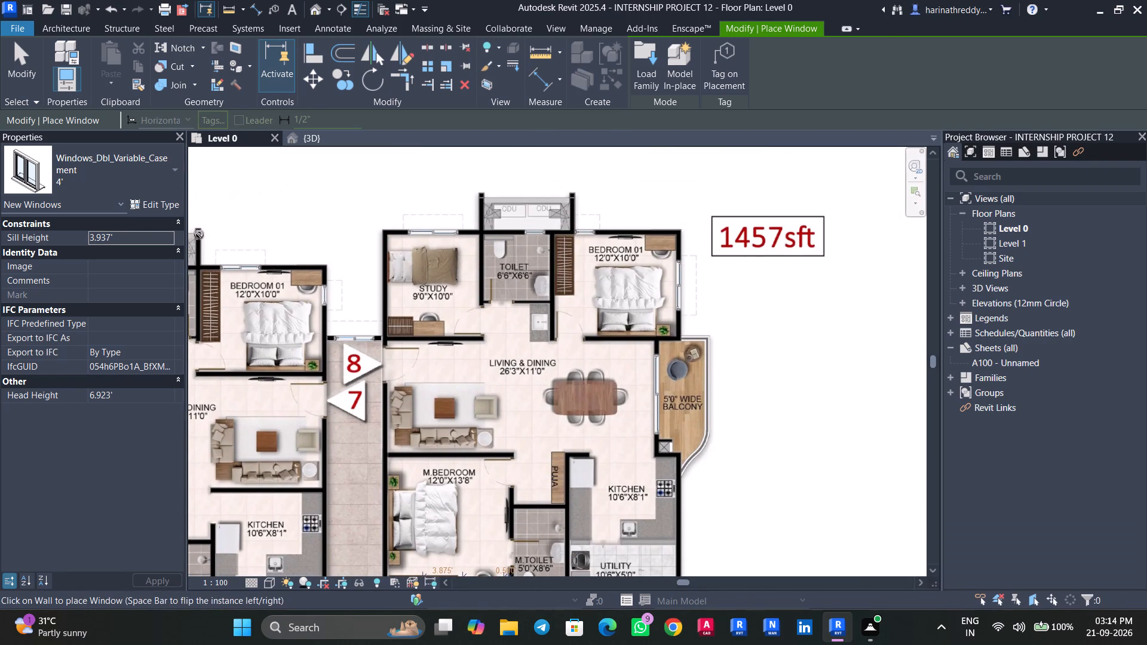
# Place a 5' Windows_Dbl_Variable_Casement window over the opening in the outer wall of unit 8's Study.
pyautogui.scroll(10, 441, 232)
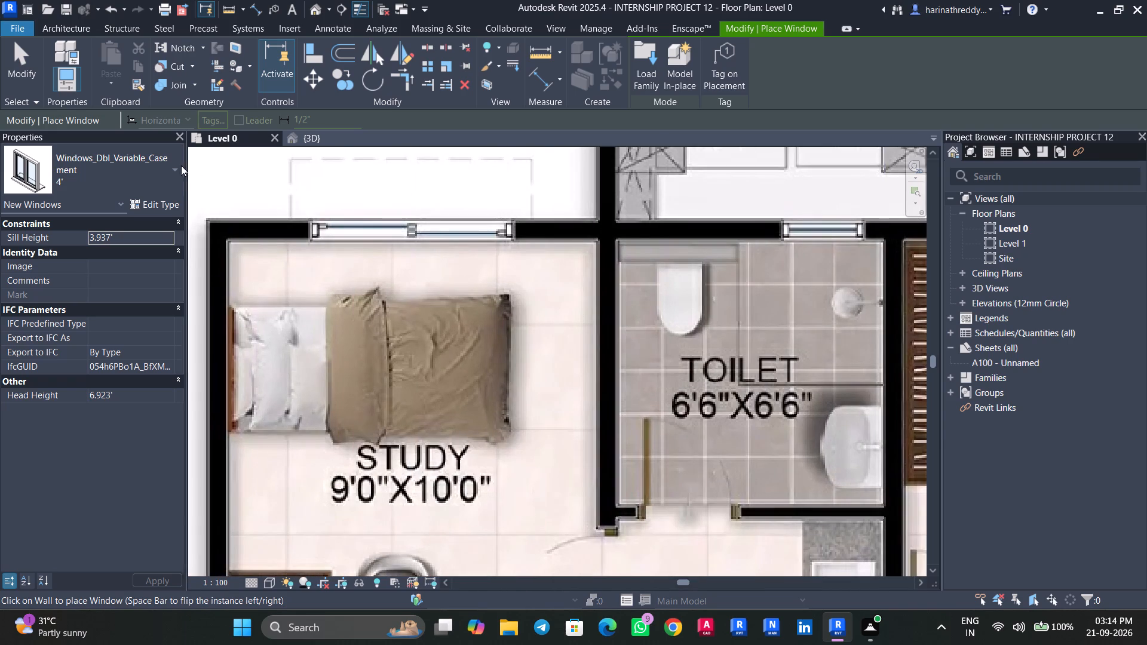
pyautogui.click(148, 172)
pyautogui.click(64, 244)
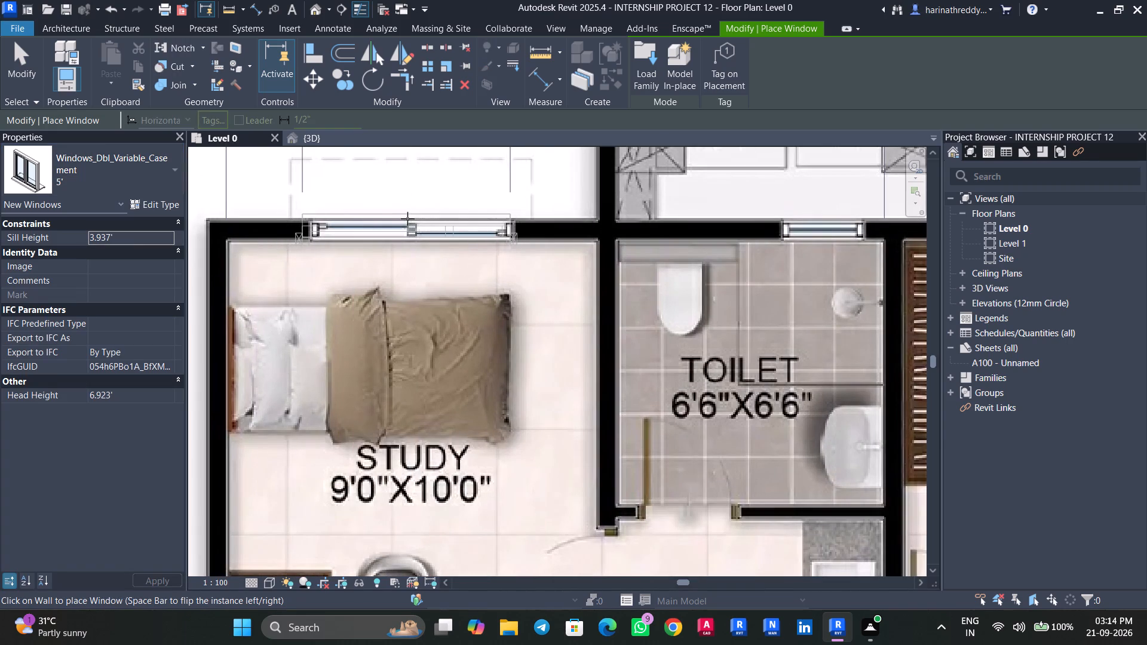
pyautogui.click(413, 218)
pyautogui.scroll(-3, 413, 218)
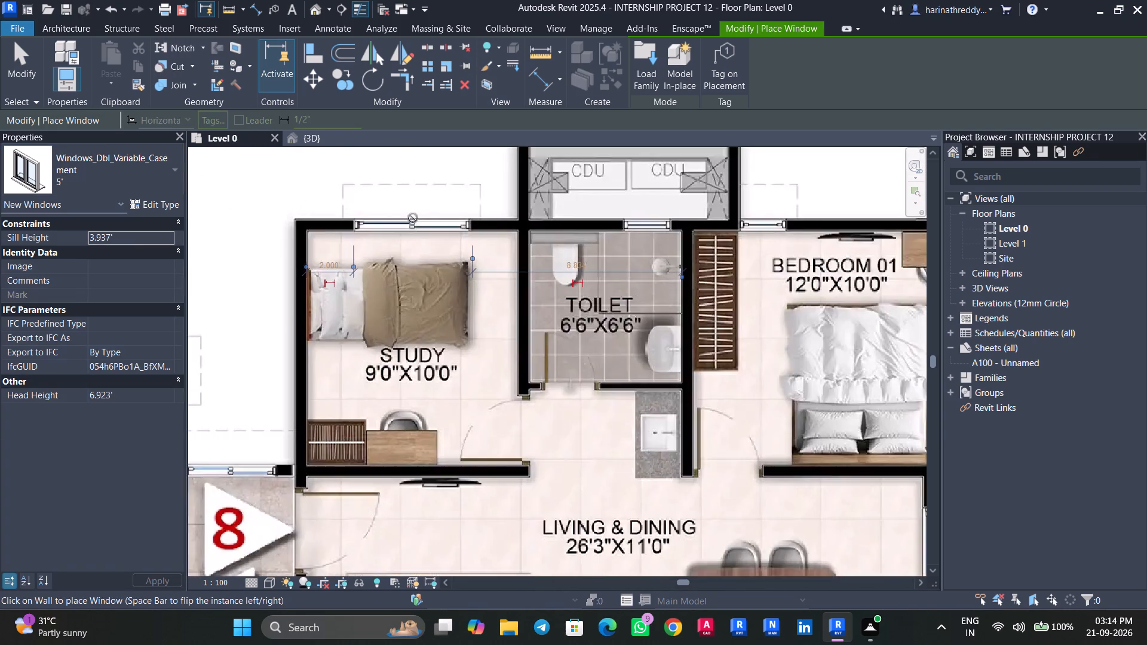
# Place a 2' Windows_Dbl_Variable_Casement window over the opening in unit 8's Bedroom 01 wall between the wardrobe and the TV.
pyautogui.scroll(-4, 413, 218)
pyautogui.click(125, 162)
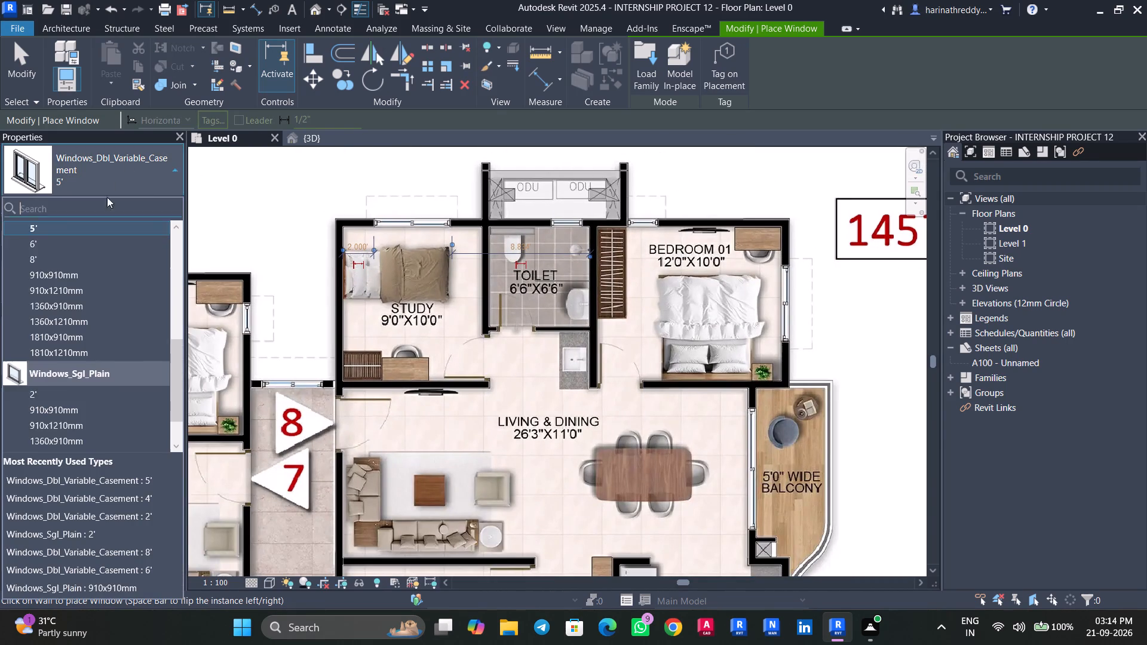
pyautogui.scroll(2, 56, 253)
pyautogui.click(45, 303)
pyautogui.scroll(3, 676, 226)
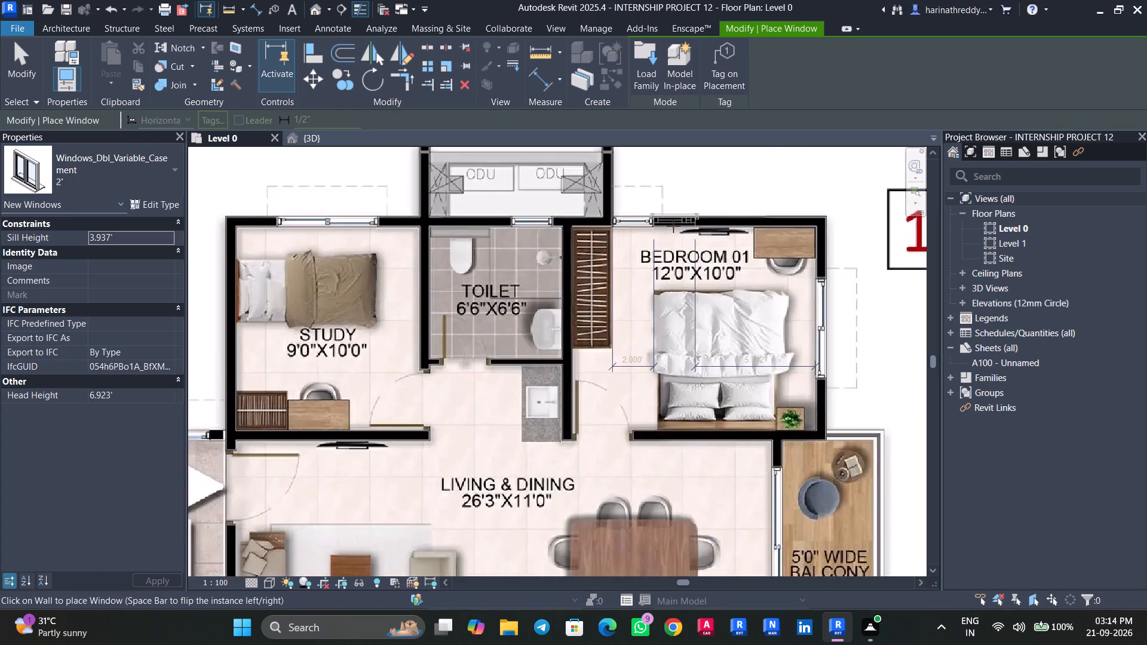
pyautogui.scroll(6, 673, 226)
pyautogui.click(590, 204)
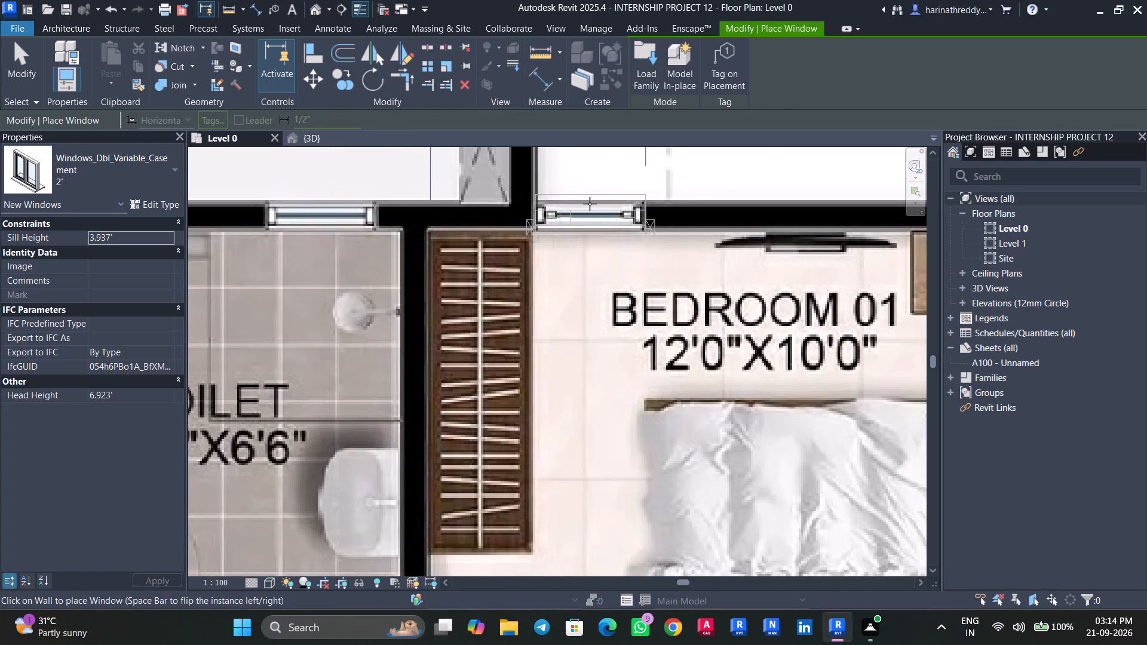
# Place a 5' Windows_Dbl_Variable_Casement window over the opening in unit 8's Bedroom 01 side wall next to the bed.
pyautogui.scroll(-7, 590, 204)
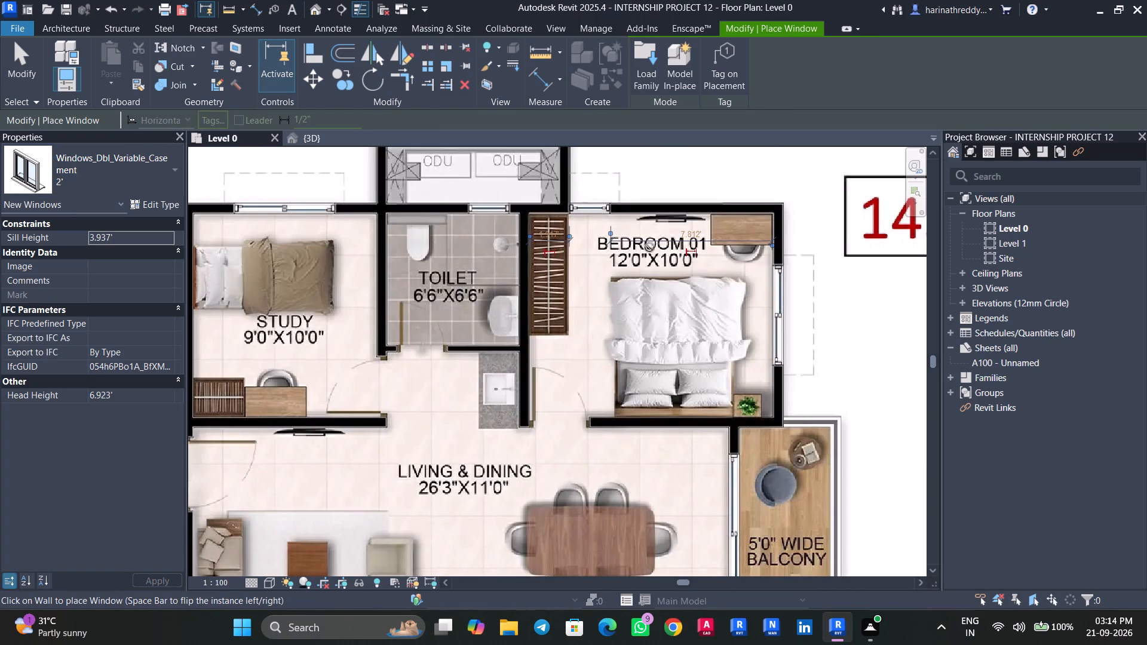
pyautogui.click(128, 168)
pyautogui.click(65, 288)
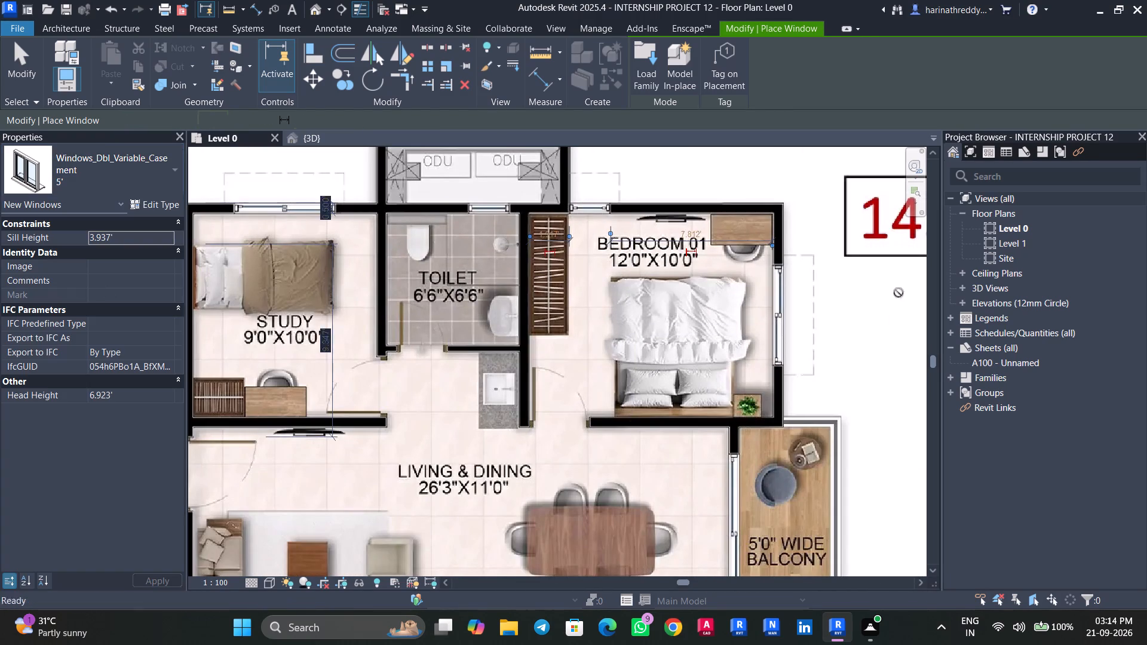
pyautogui.scroll(5, 775, 332)
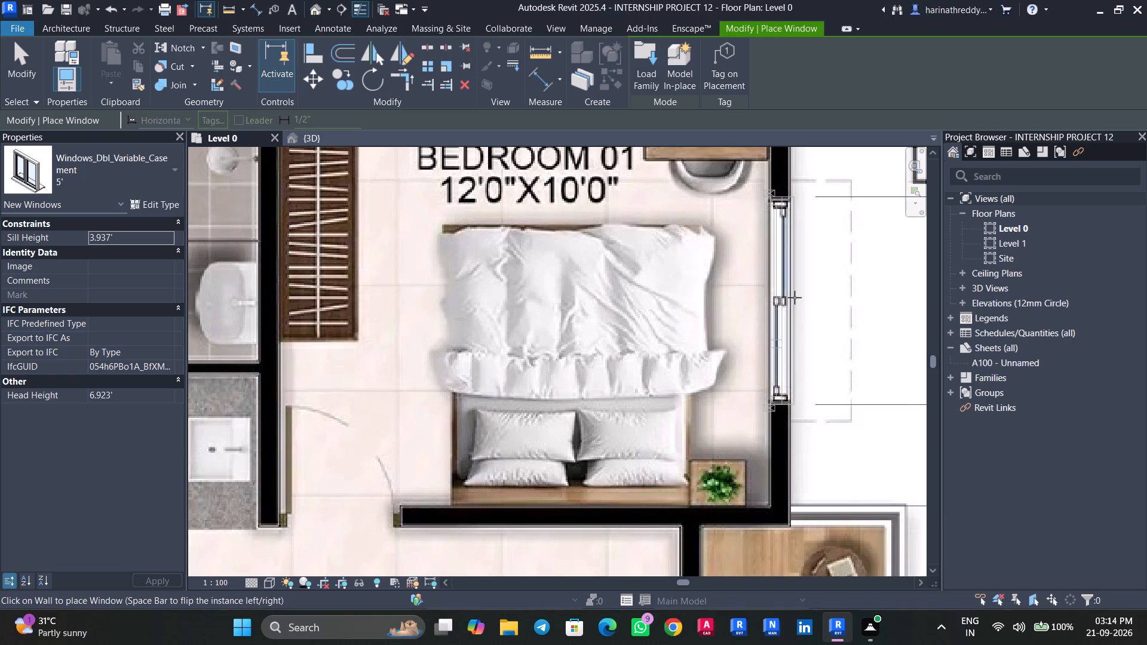
pyautogui.click(795, 297)
pyautogui.scroll(-8, 795, 297)
pyautogui.moveTo(793, 302); pyautogui.dragTo(768, 190, button='middle')
pyautogui.moveTo(866, 345); pyautogui.dragTo(854, 232, button='middle')
pyautogui.press('Escape')
pyautogui.press('Escape')
# Place a 2' Windows_Sgl_Plain window with a 6' sill height over the opening between unit 8's M. Toilet and its ODU ledge.
pyautogui.moveTo(726, 248); pyautogui.dragTo(732, 472, button='middle')
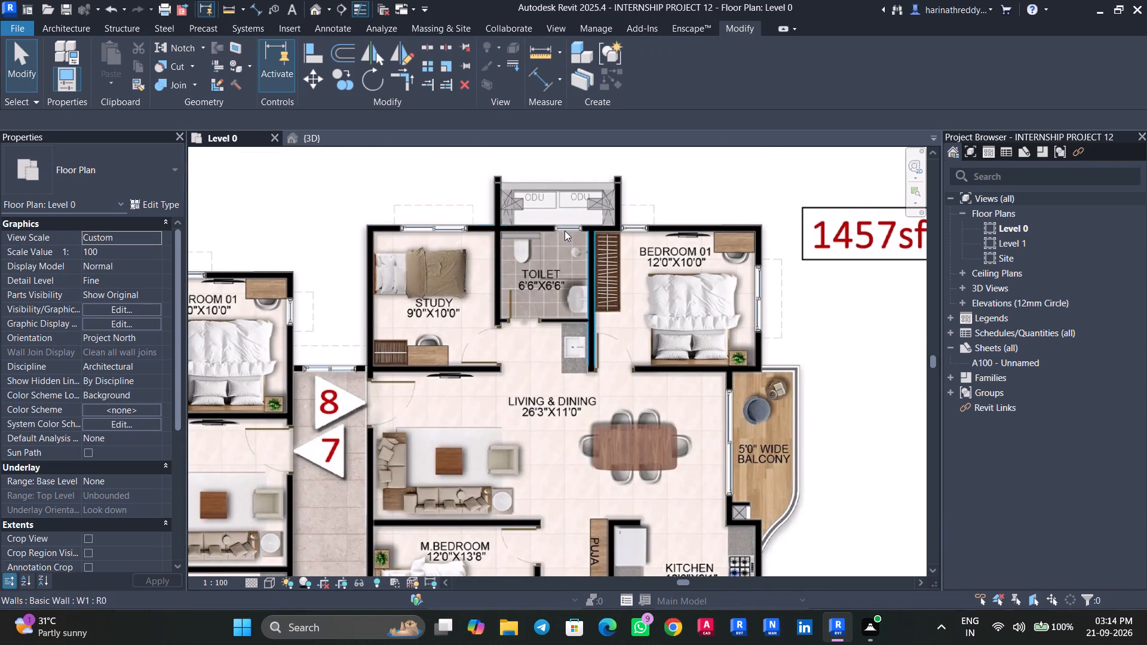
pyautogui.scroll(3, 569, 233)
pyautogui.scroll(-4, 374, 278)
pyautogui.moveTo(376, 291); pyautogui.dragTo(433, 99, button='middle')
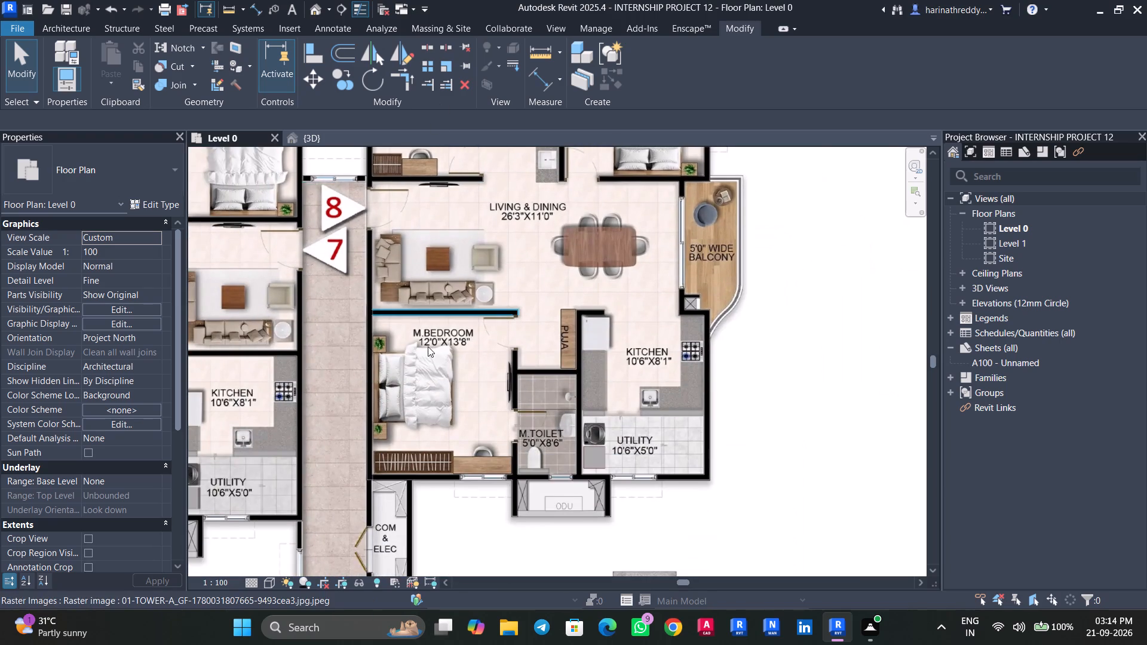
pyautogui.moveTo(398, 412); pyautogui.dragTo(395, 336, button='middle')
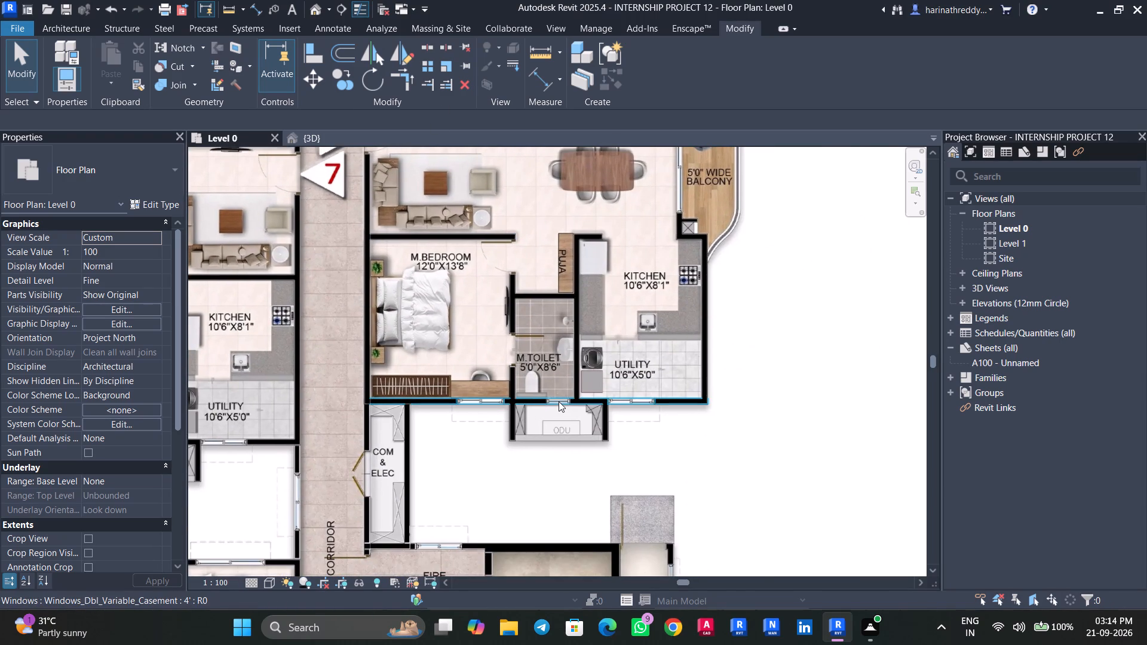
pyautogui.scroll(5, 559, 401)
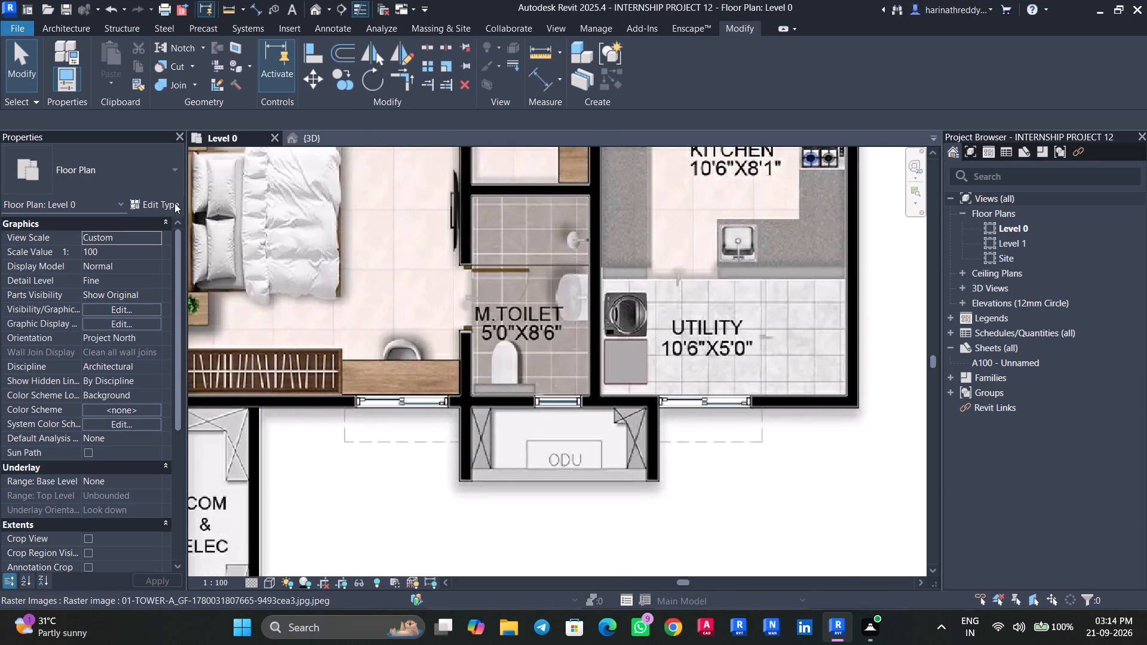
pyautogui.press('w')
pyautogui.press('n')
pyautogui.click(102, 183)
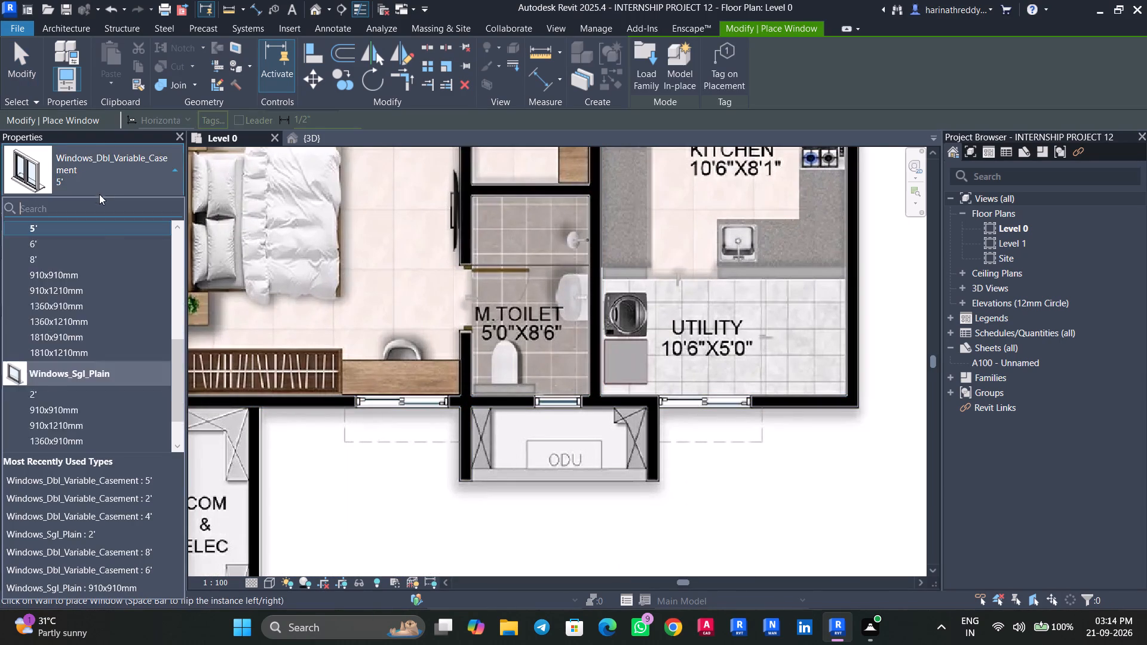
pyautogui.scroll(10, 99, 250)
pyautogui.scroll(-8, 72, 293)
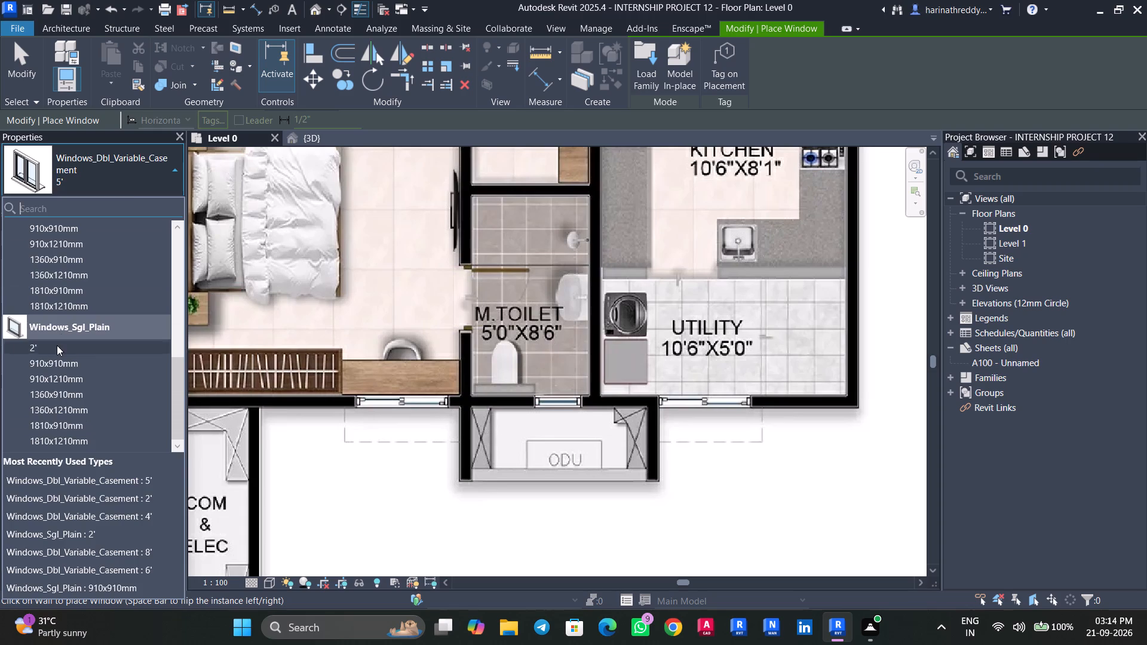
pyautogui.click(57, 345)
pyautogui.click(142, 245)
pyautogui.doubleClick(142, 241)
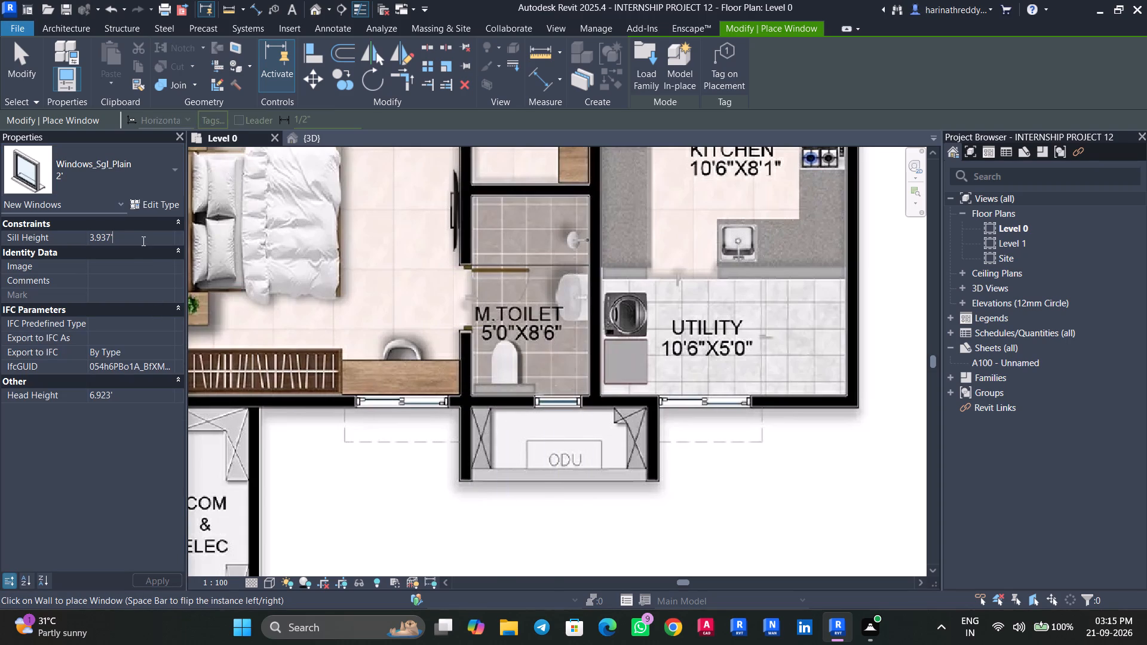
pyautogui.write("6'")
pyautogui.press('Return')
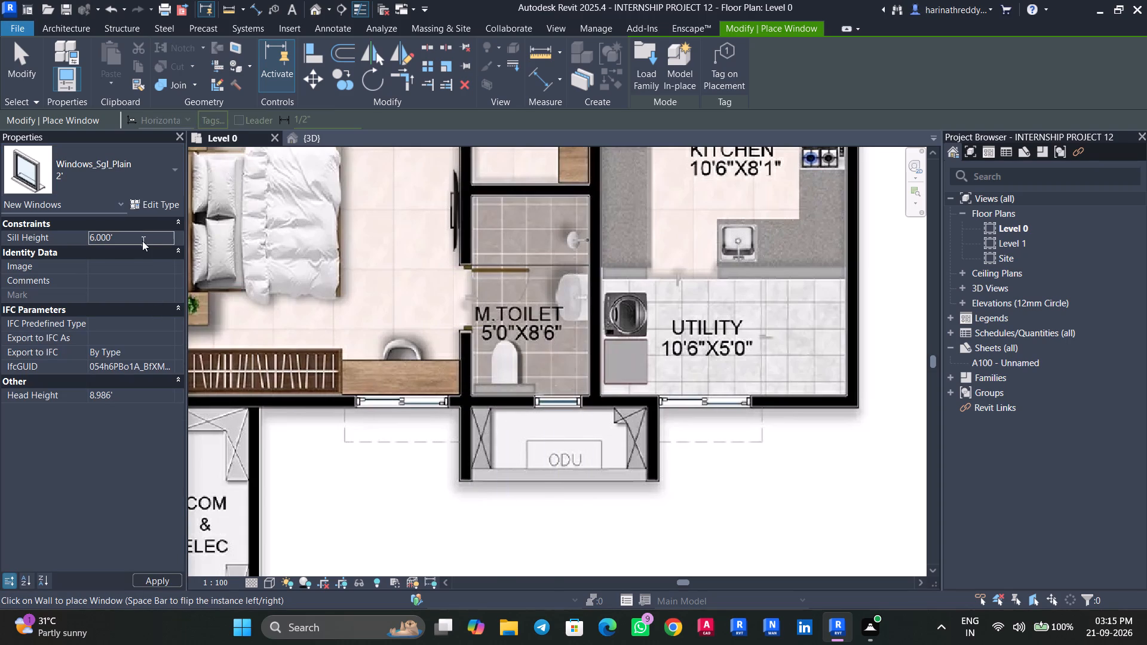
pyautogui.scroll(4, 557, 406)
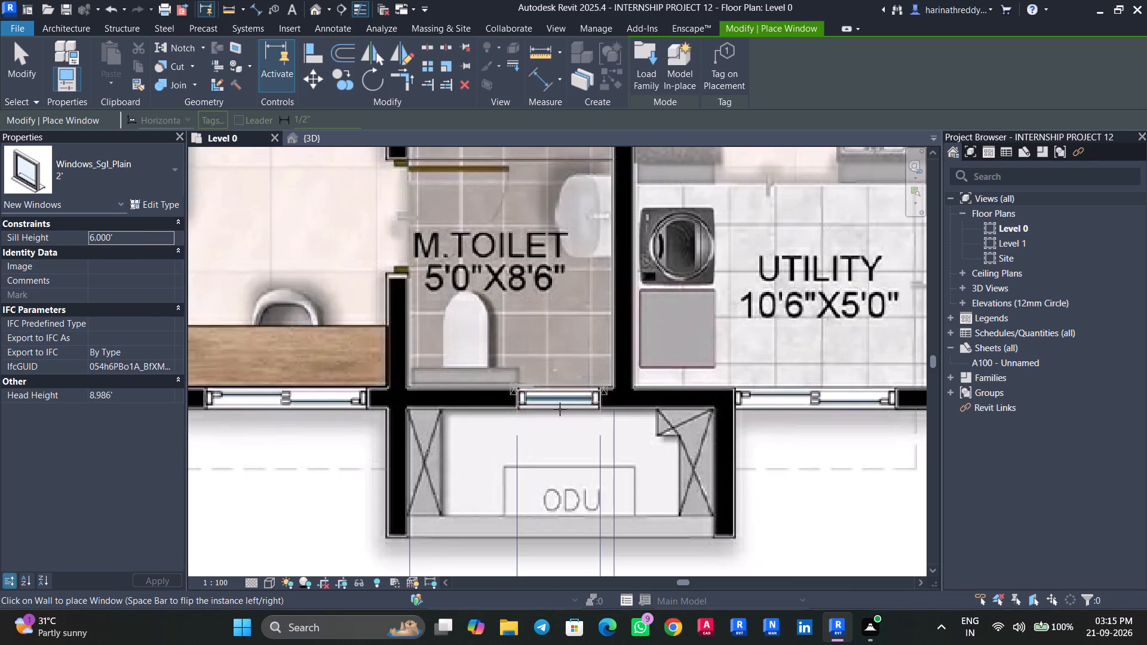
pyautogui.click(559, 408)
pyautogui.scroll(-3, 559, 408)
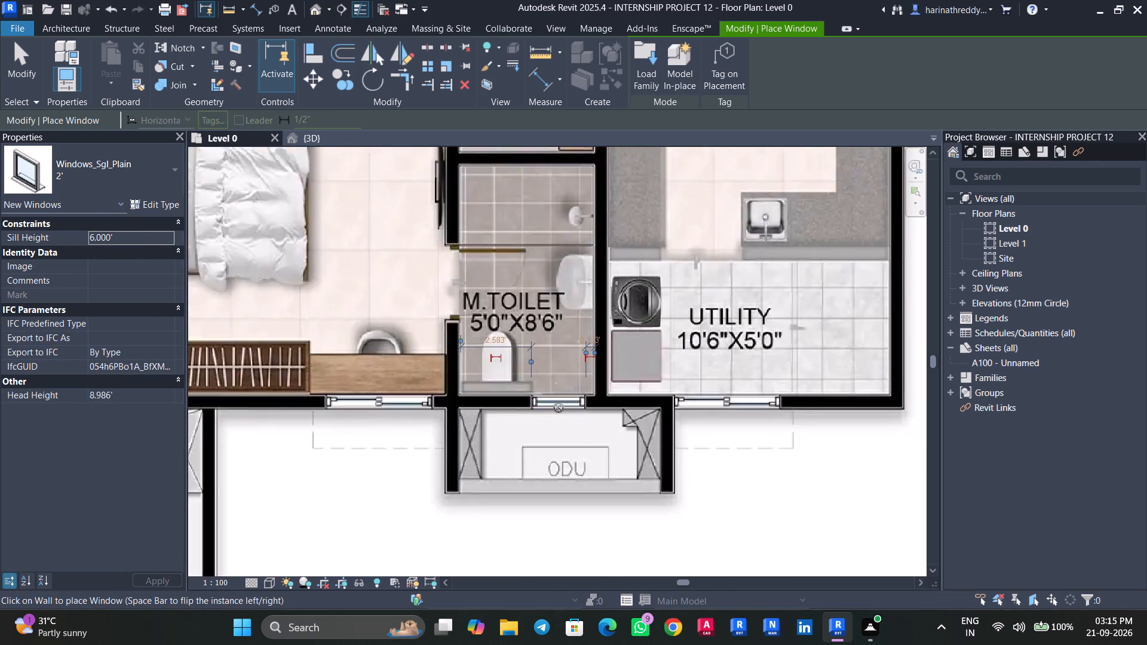
# Place a 2' Windows_Sgl_Plain window with a 6' sill height over the opening between unit 8's Toilet and its ODU ledge.
pyautogui.scroll(-9, 559, 408)
pyautogui.moveTo(539, 301); pyautogui.dragTo(537, 529, button='middle')
pyautogui.scroll(11, 514, 351)
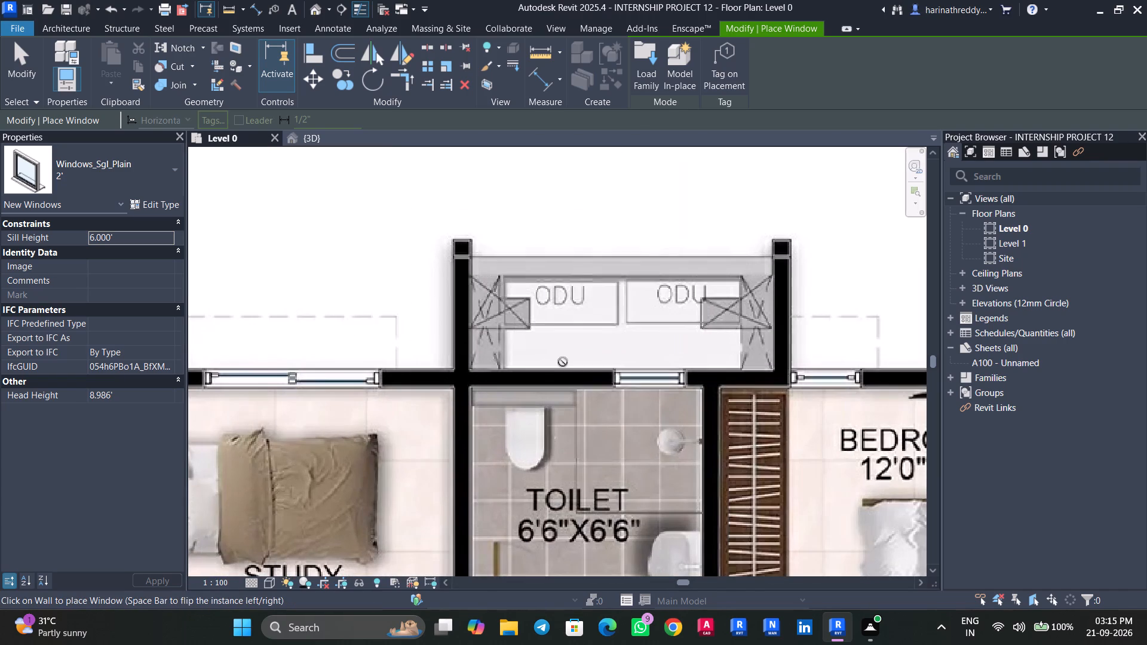
pyautogui.click(648, 364)
pyautogui.scroll(-9, 648, 364)
pyautogui.moveTo(709, 426); pyautogui.dragTo(691, 360, button='middle')
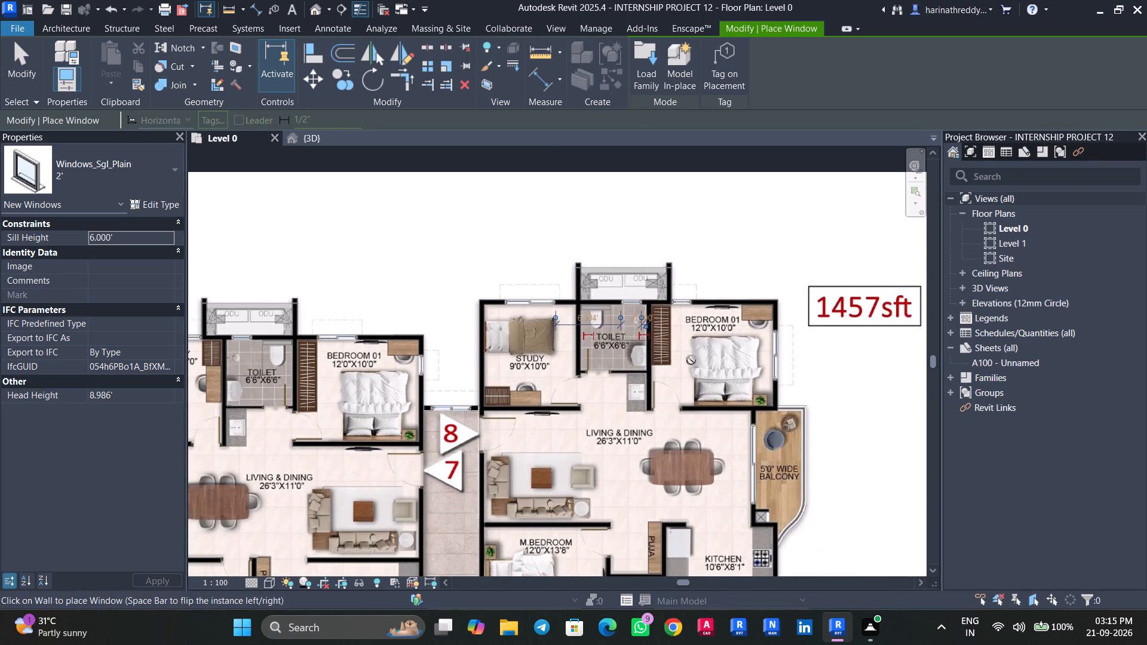
pyautogui.moveTo(691, 377); pyautogui.dragTo(688, 265, button='middle')
pyautogui.press('Escape')
pyautogui.press('Escape')
pyautogui.press('Escape')
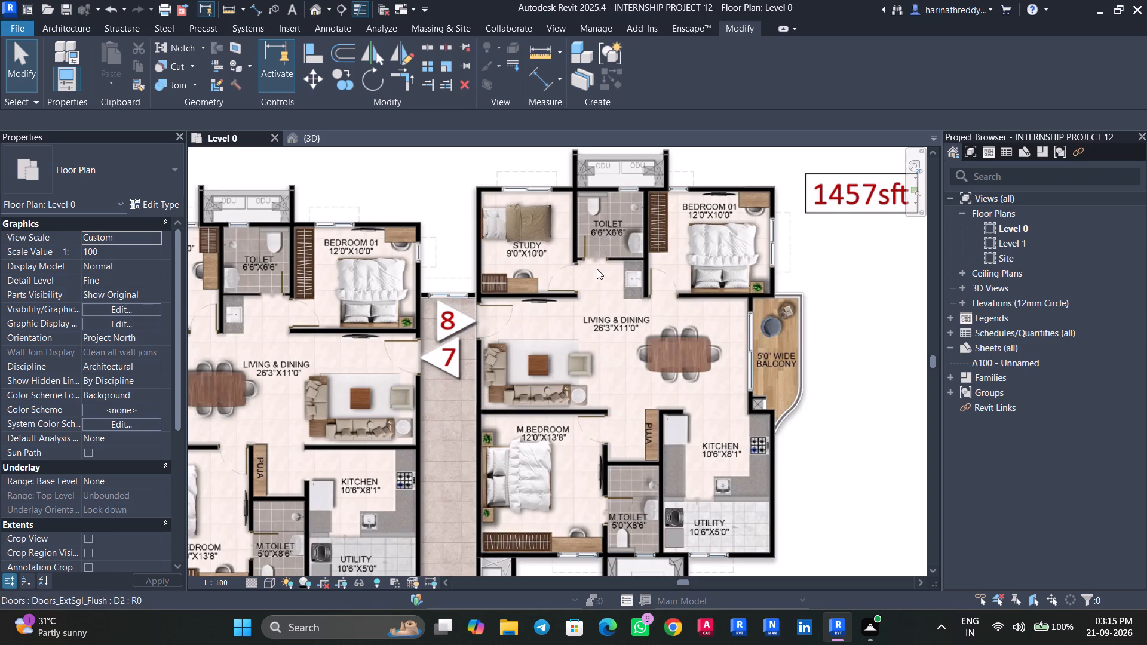
# Place a 2' Windows_Dbl_Variable_Casement window over the opening in unit 7's Bedroom 01 side wall facing unit 8's Study.
pyautogui.scroll(-2, 564, 298)
pyautogui.scroll(5, 427, 360)
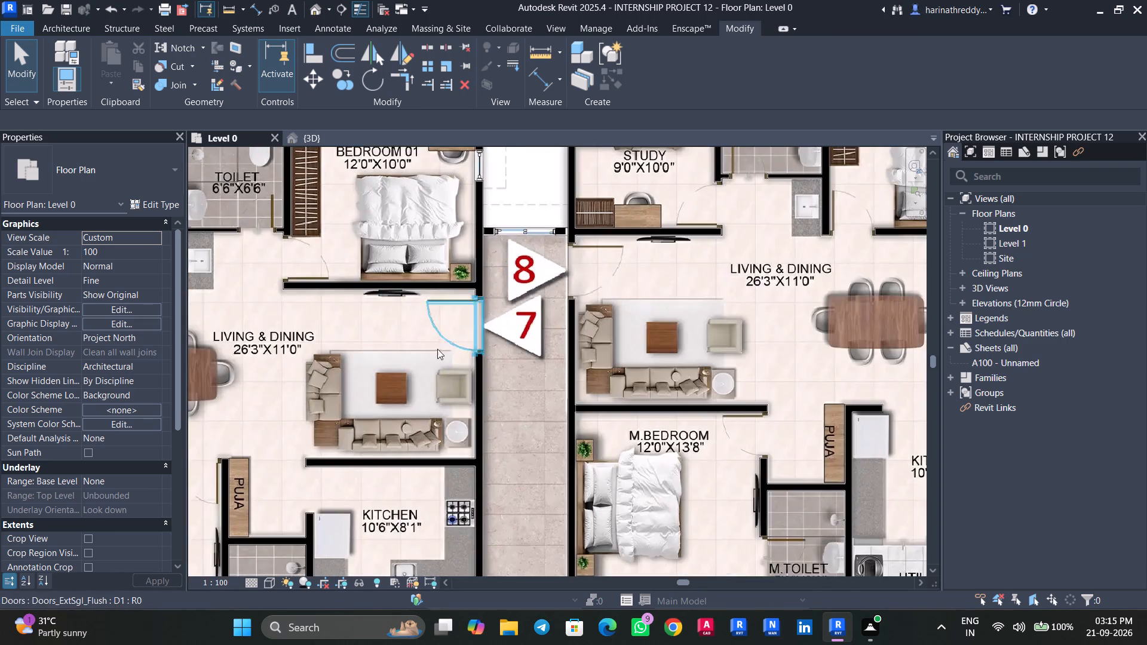
pyautogui.moveTo(506, 324); pyautogui.dragTo(545, 422, button='middle')
pyautogui.press('w')
pyautogui.press('n')
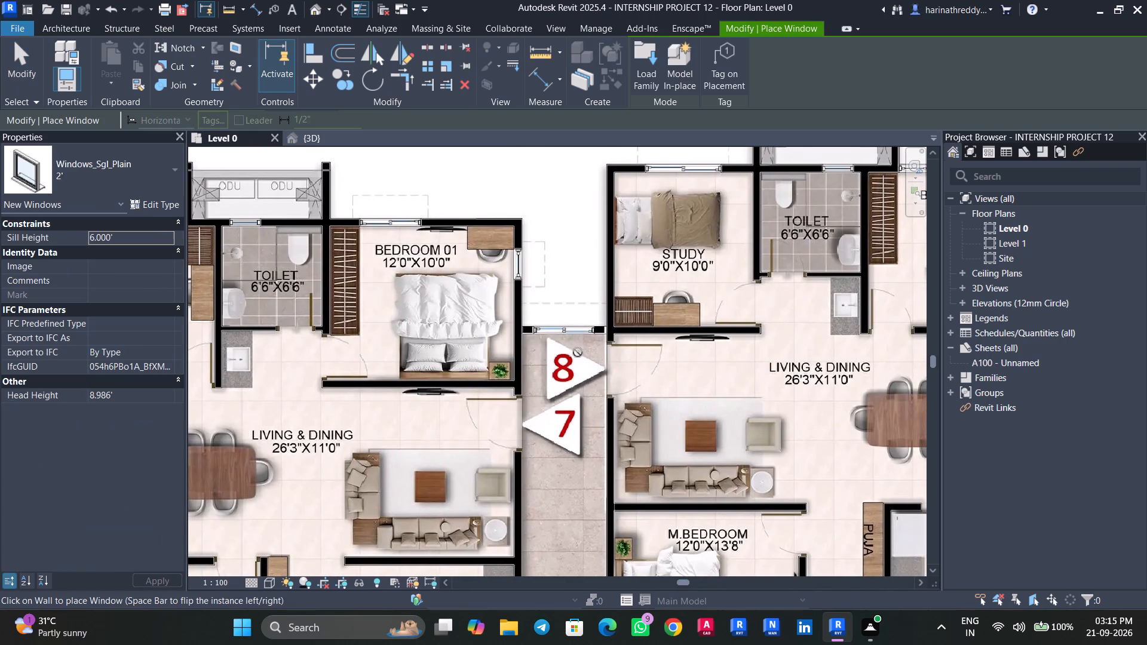
pyautogui.click(114, 167)
pyautogui.scroll(5, 83, 318)
pyautogui.click(45, 349)
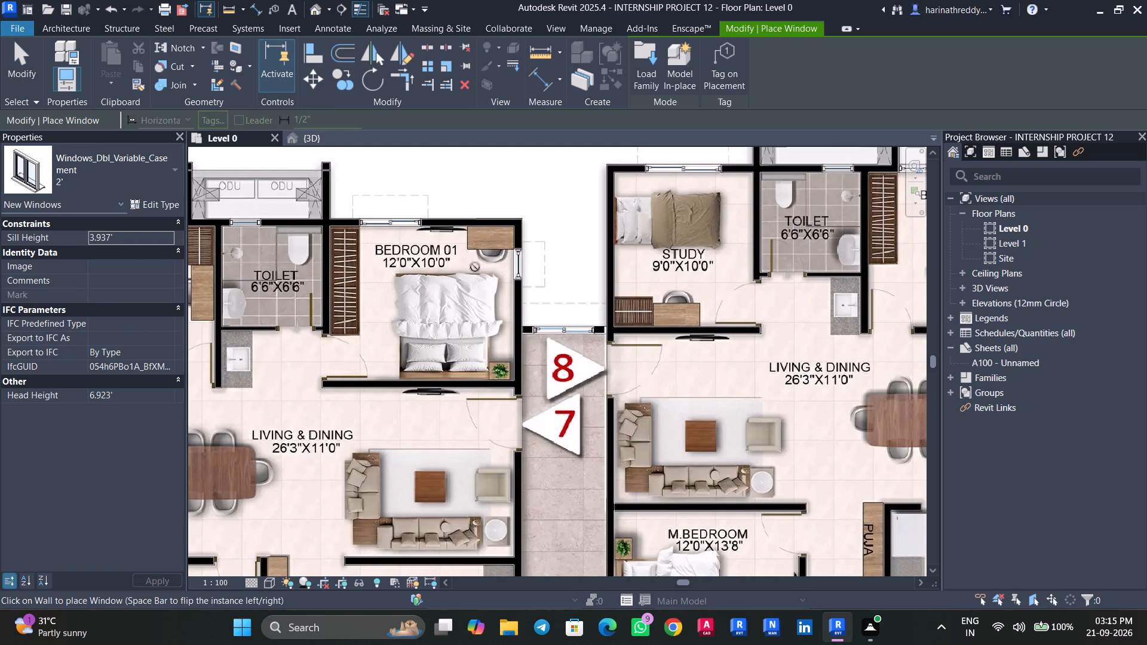
pyautogui.scroll(8, 505, 268)
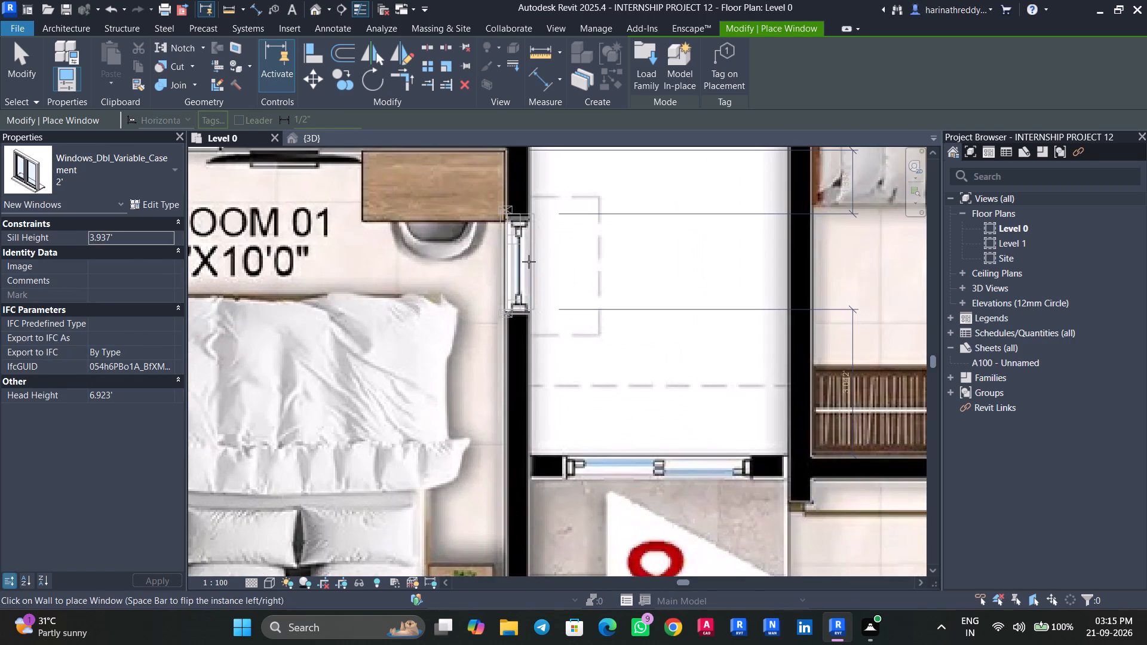
pyautogui.click(529, 262)
# Place a 4' Windows_Dbl_Variable_Casement window over the opening in unit 7's Bedroom 01 outer wall beside the wardrobe.
pyautogui.scroll(-7, 532, 272)
pyautogui.click(131, 161)
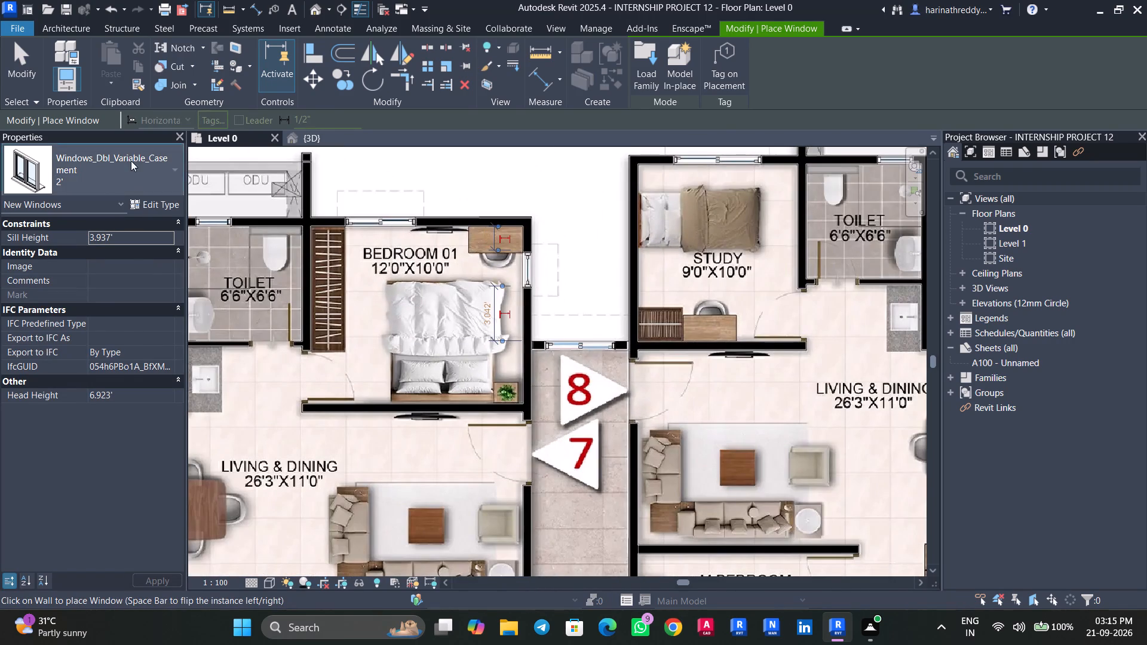
pyautogui.click(57, 277)
pyautogui.scroll(4, 369, 242)
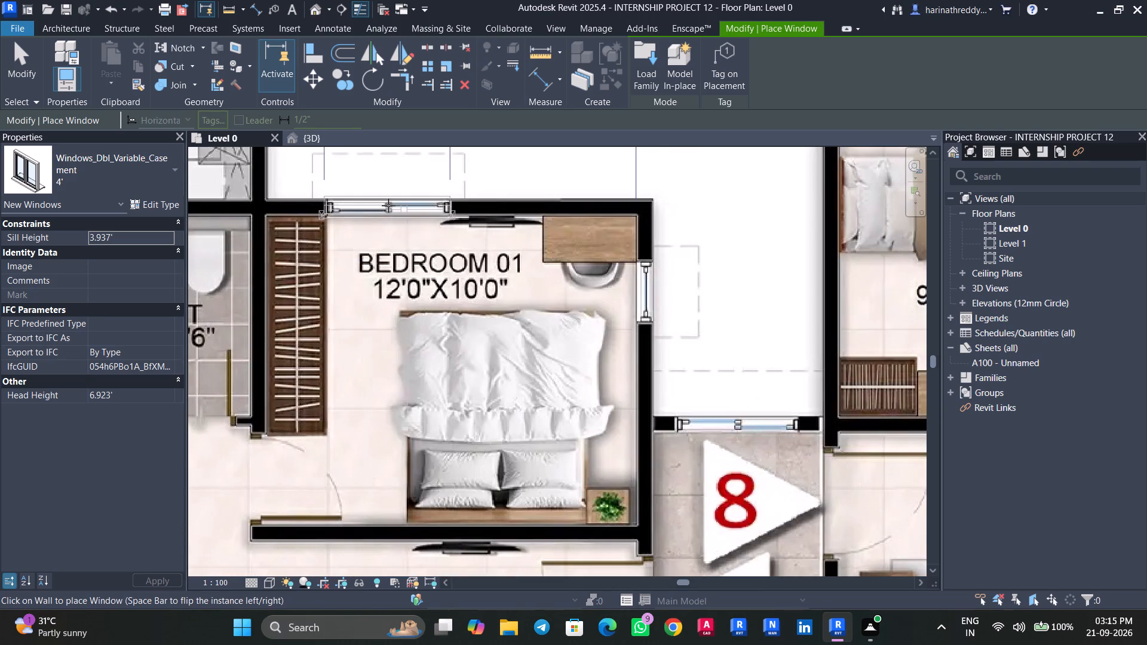
pyautogui.click(388, 202)
# Place a 2' Windows_Dbl_Variable_Casement window over the opening in unit 7's Study wall beside the ODU ledge.
pyautogui.scroll(-5, 399, 262)
pyautogui.moveTo(401, 262); pyautogui.dragTo(604, 274, button='middle')
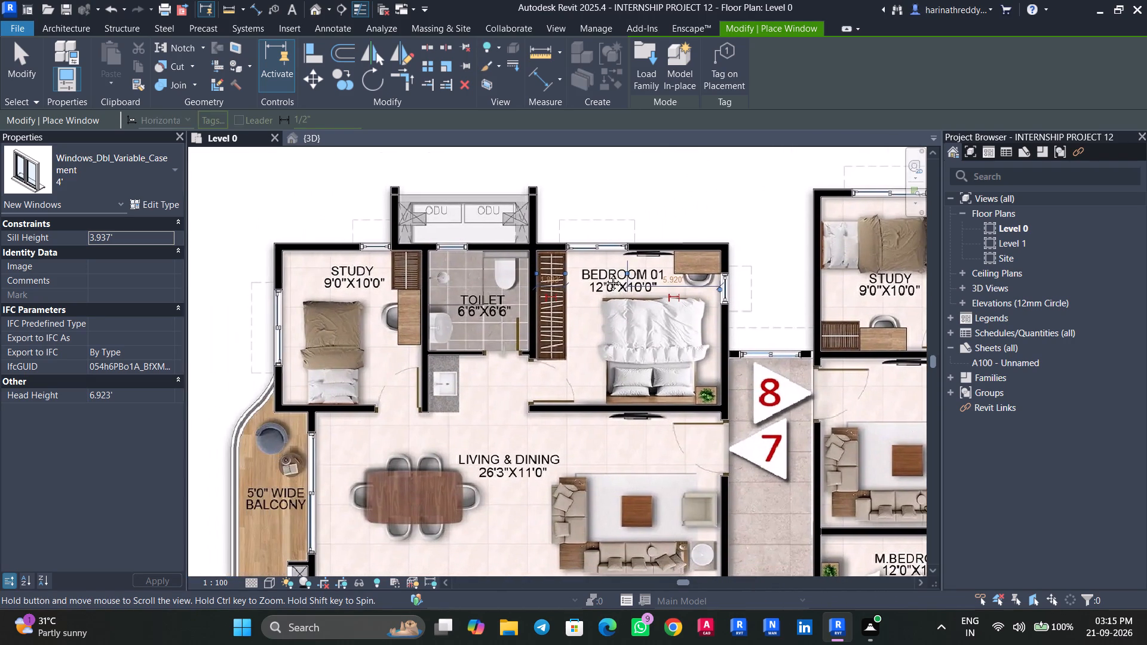
pyautogui.moveTo(604, 274); pyautogui.dragTo(612, 274, button='middle')
pyautogui.click(106, 173)
pyautogui.scroll(3, 59, 253)
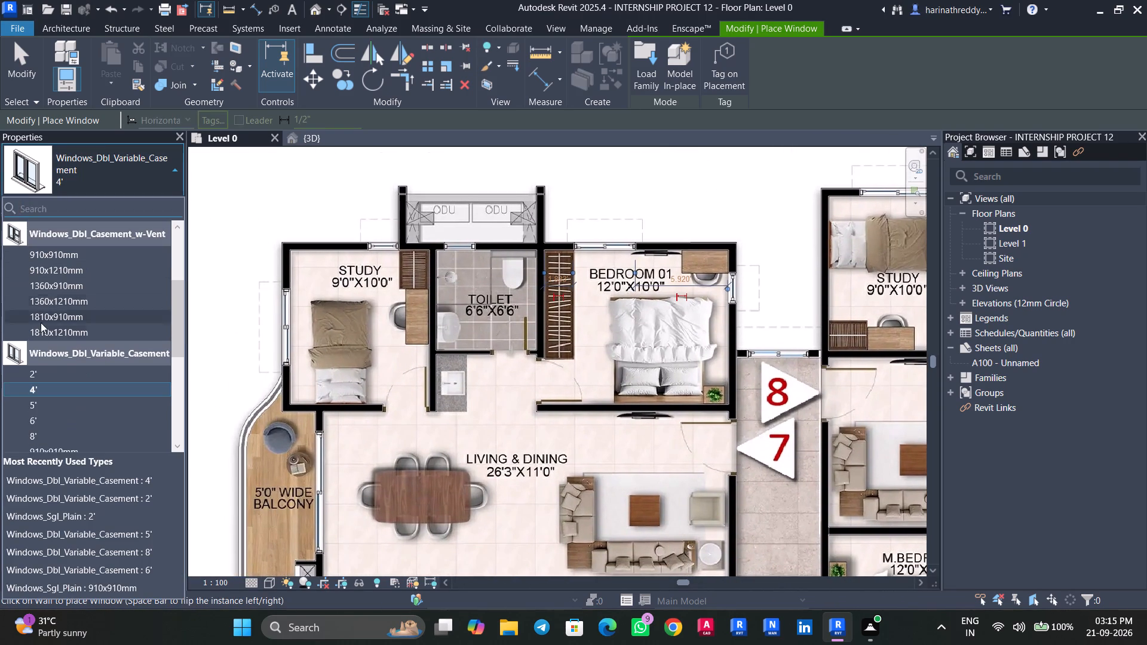
pyautogui.click(50, 373)
pyautogui.scroll(9, 378, 256)
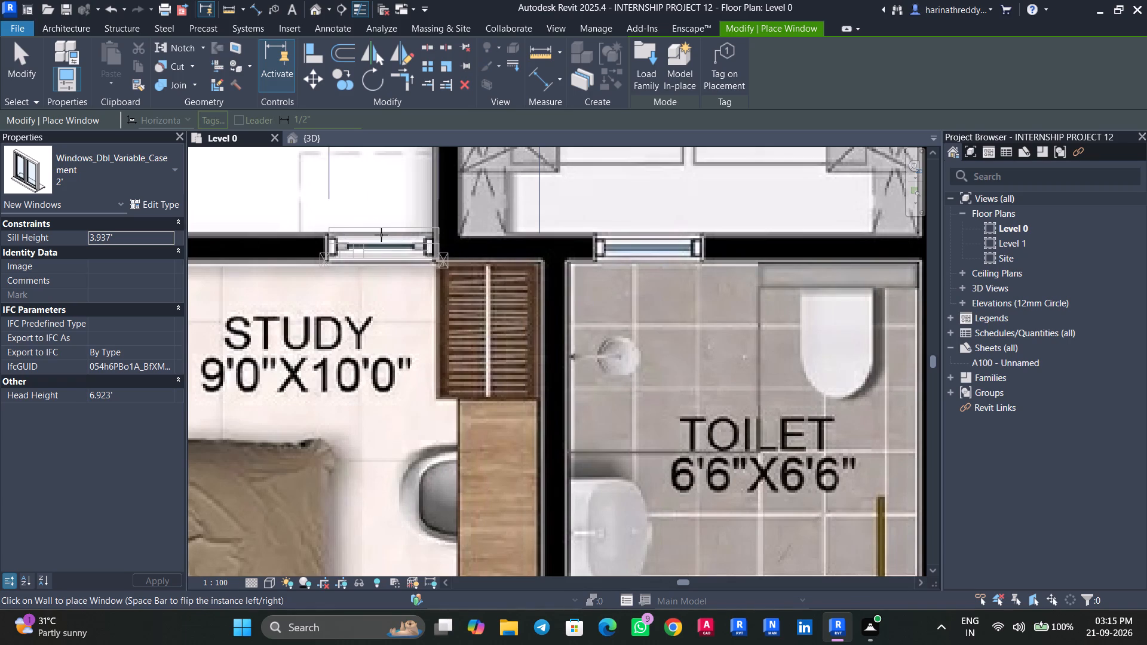
pyautogui.click(381, 235)
# Place a 5' Windows_Dbl_Variable_Casement window over the opening in unit 7's Study outer wall beside the bed.
pyautogui.scroll(-6, 385, 289)
pyautogui.moveTo(364, 311); pyautogui.dragTo(479, 213, button='middle')
pyautogui.click(108, 177)
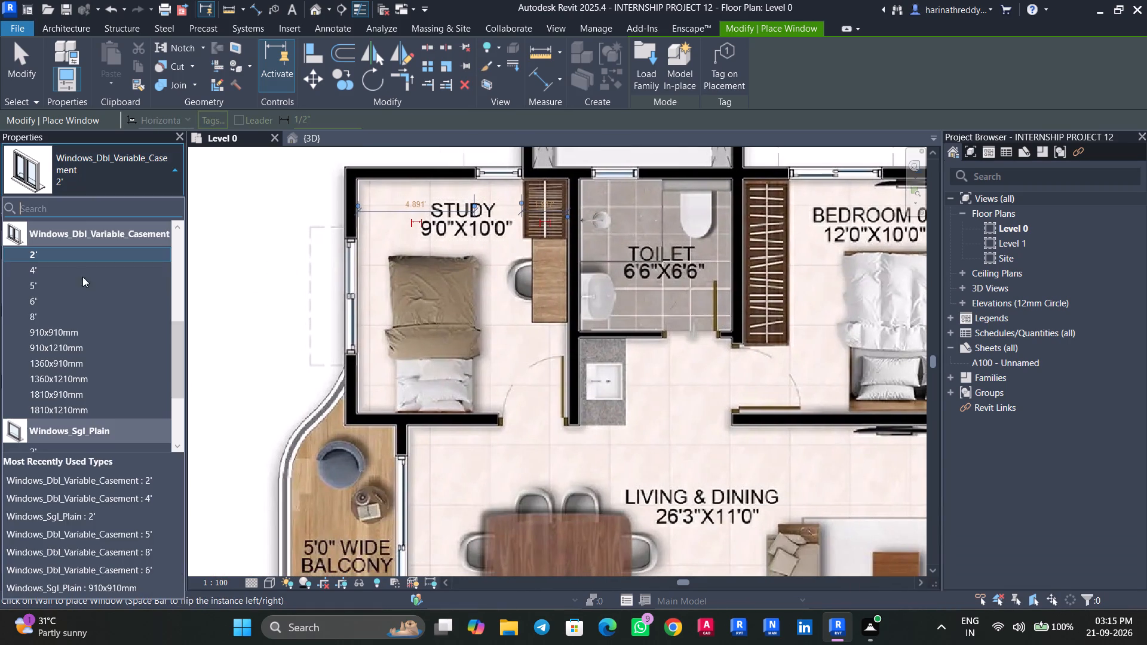
pyautogui.click(68, 305)
pyautogui.scroll(4, 341, 304)
pyautogui.scroll(-1, 342, 301)
pyautogui.scroll(1, 344, 299)
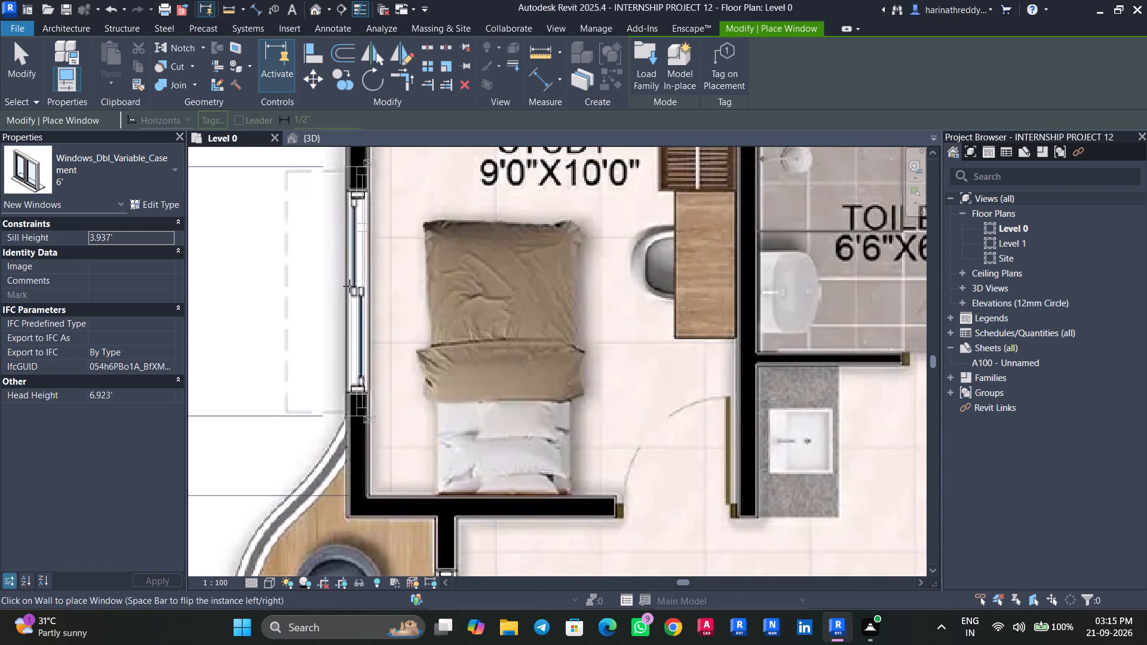
pyautogui.click(100, 164)
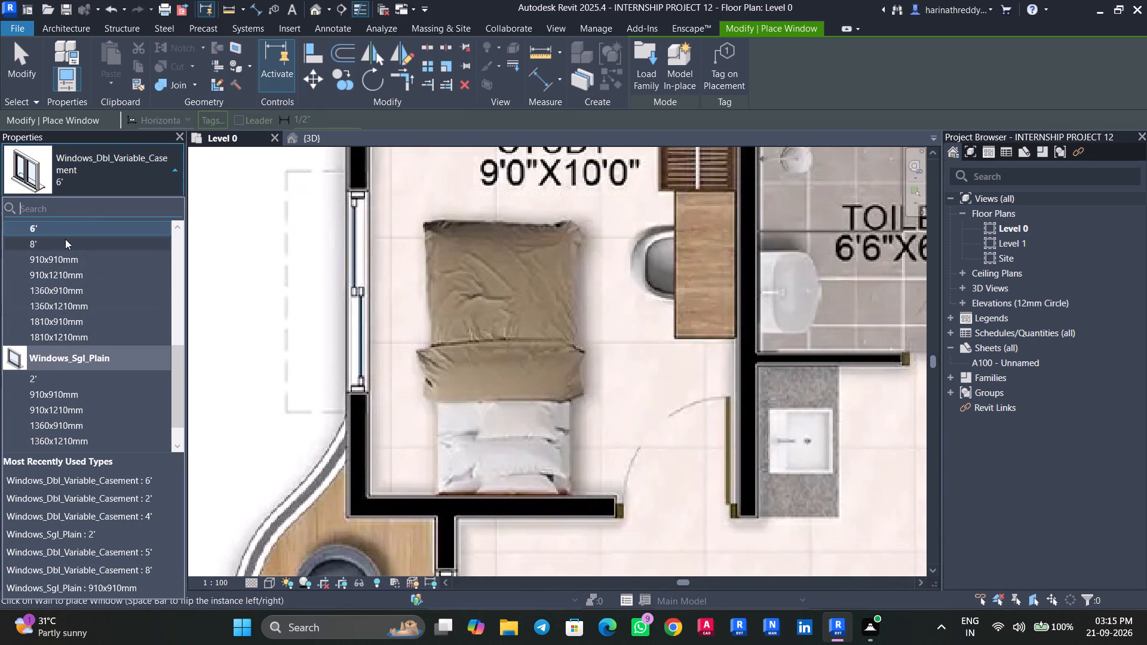
pyautogui.scroll(1, 57, 256)
pyautogui.click(54, 262)
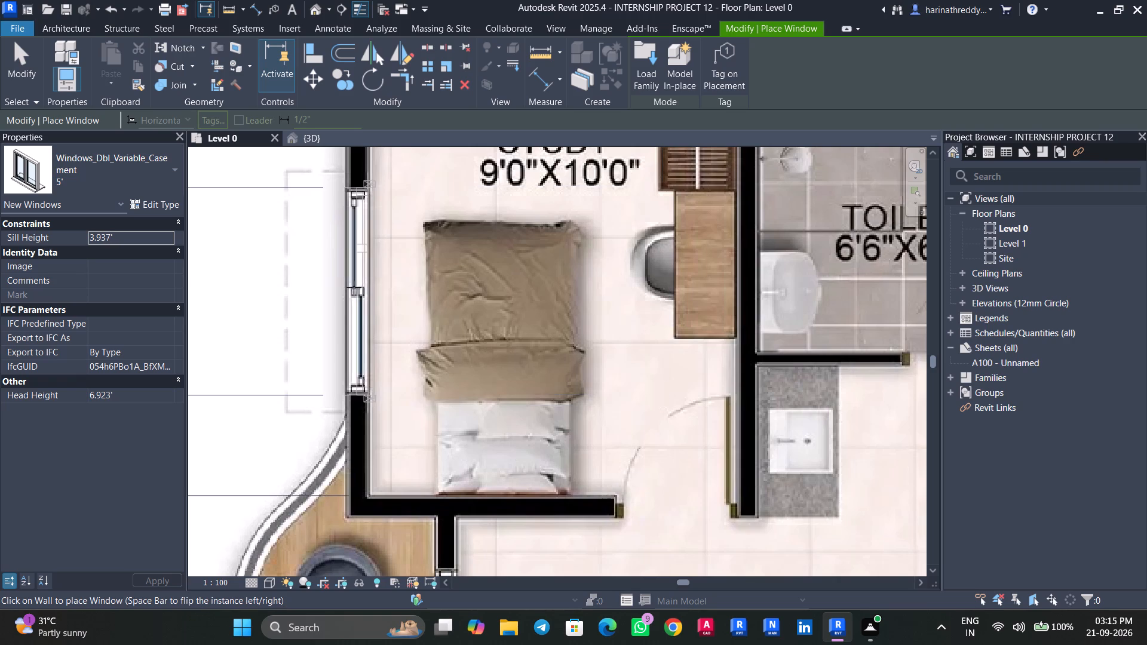
pyautogui.click(352, 287)
# Place a 4' Windows_Dbl_Variable_Casement window over the opening in unit 7's M.Bedroom wall behind the desk, beside the ODU ledge.
pyautogui.scroll(-6, 352, 287)
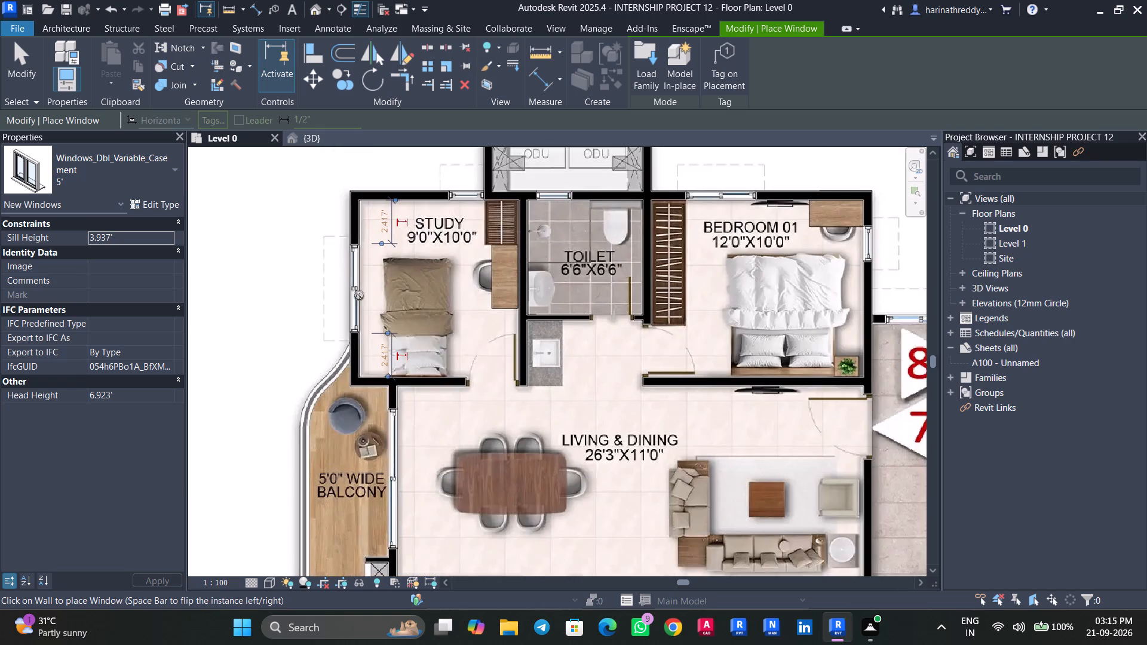
pyautogui.moveTo(385, 380); pyautogui.dragTo(416, 251, button='middle')
pyautogui.moveTo(461, 397); pyautogui.dragTo(426, 252, button='middle')
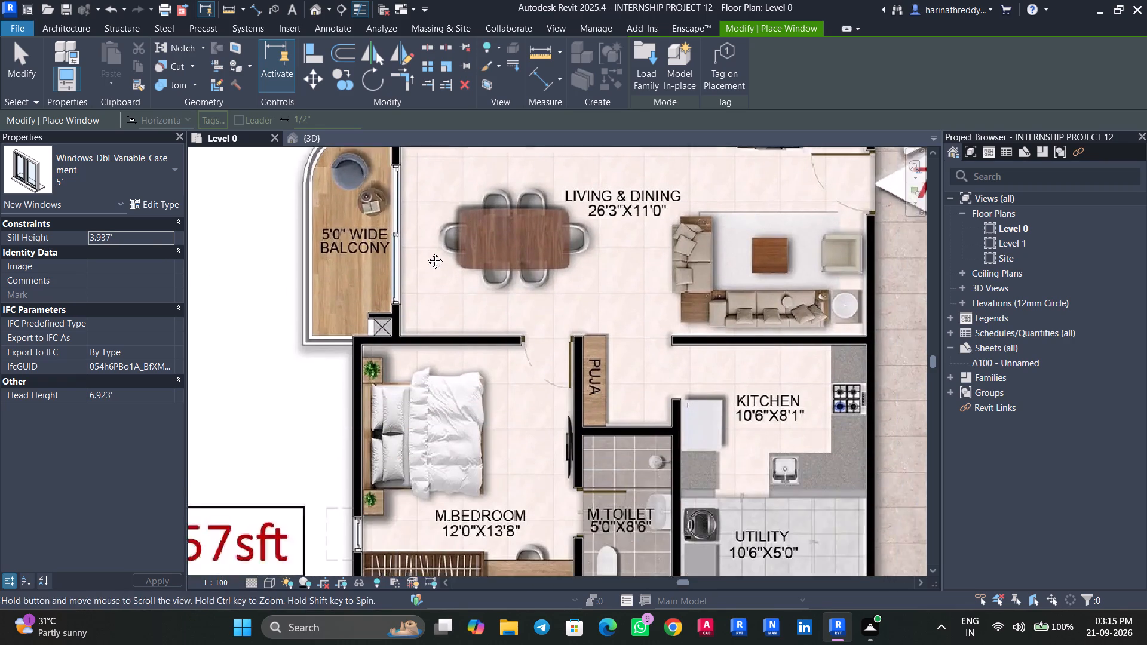
pyautogui.moveTo(426, 252); pyautogui.dragTo(425, 250, button='middle')
pyautogui.moveTo(419, 354); pyautogui.dragTo(408, 161, button='middle')
pyautogui.click(79, 171)
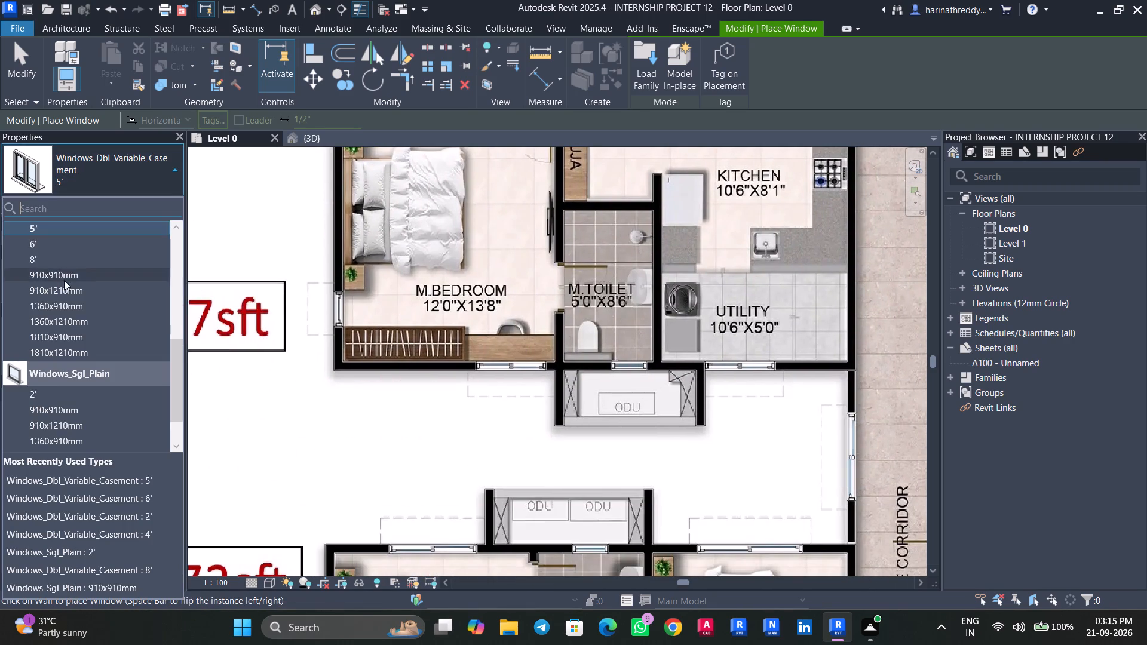
pyautogui.scroll(2, 57, 245)
pyautogui.click(48, 316)
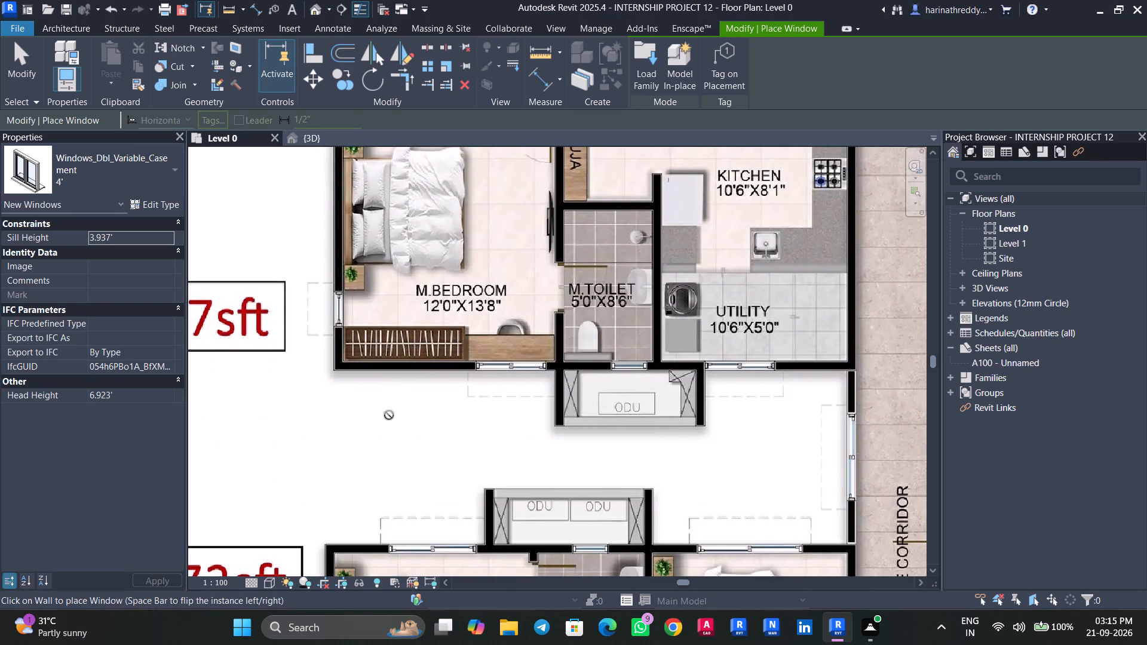
pyautogui.scroll(6, 535, 392)
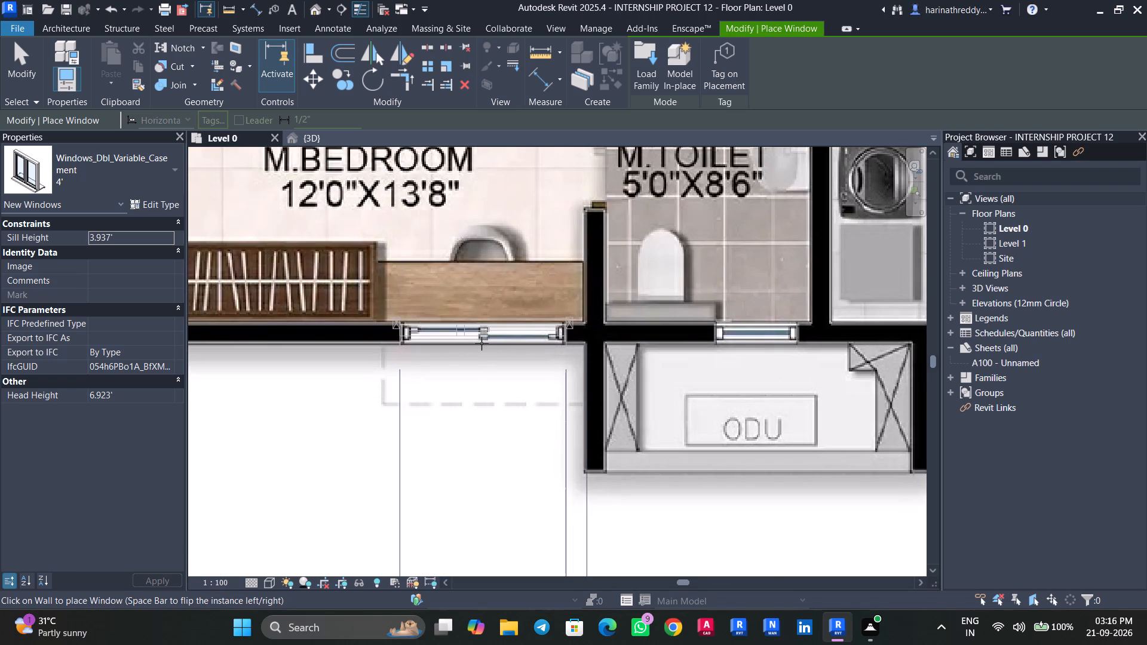
pyautogui.click(482, 343)
# Place a 4' Windows_Dbl_Variable_Casement window over the opening in unit 7's Utility outer wall beside the ODU ledge.
pyautogui.scroll(-8, 482, 343)
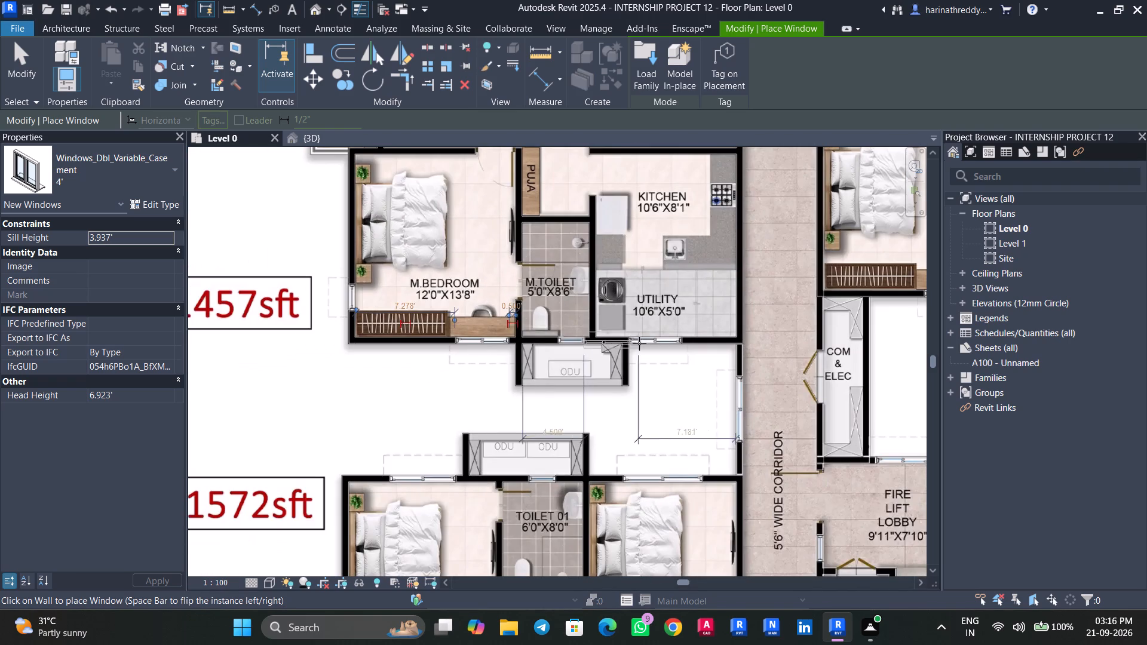
pyautogui.scroll(1, 649, 343)
pyautogui.scroll(-1, 649, 343)
pyautogui.scroll(6, 649, 343)
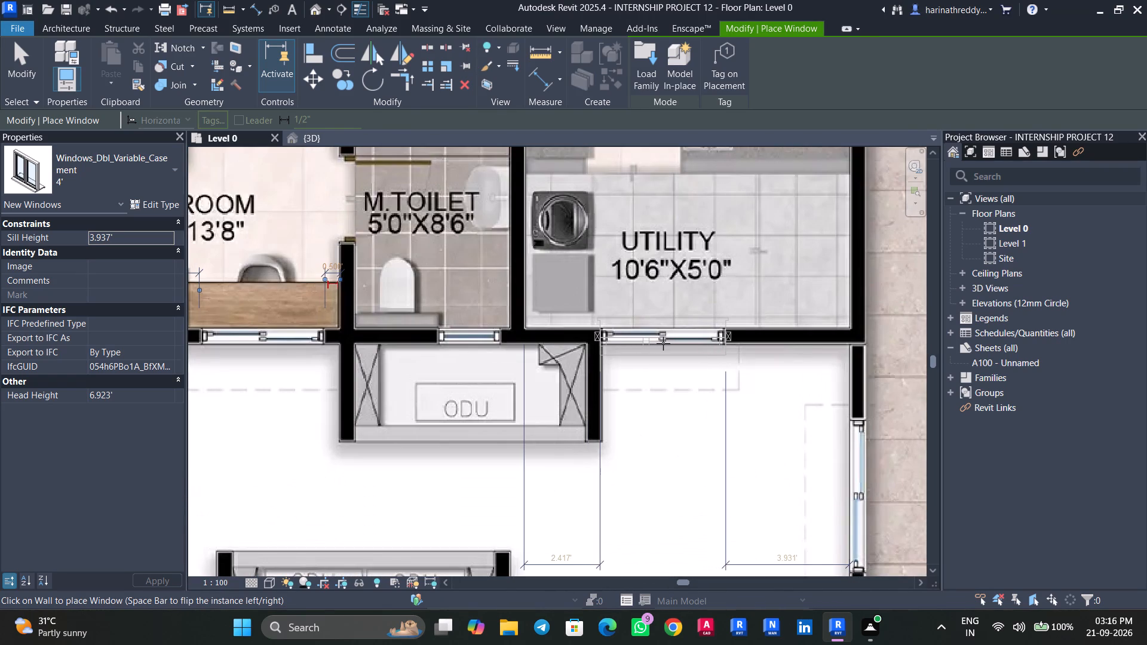
pyautogui.click(663, 343)
# Place a 2' Windows_Dbl_Variable_Casement window over the opening in unit 7's M.Bedroom side wall between the bedside table and the wardrobe.
pyautogui.scroll(-8, 663, 371)
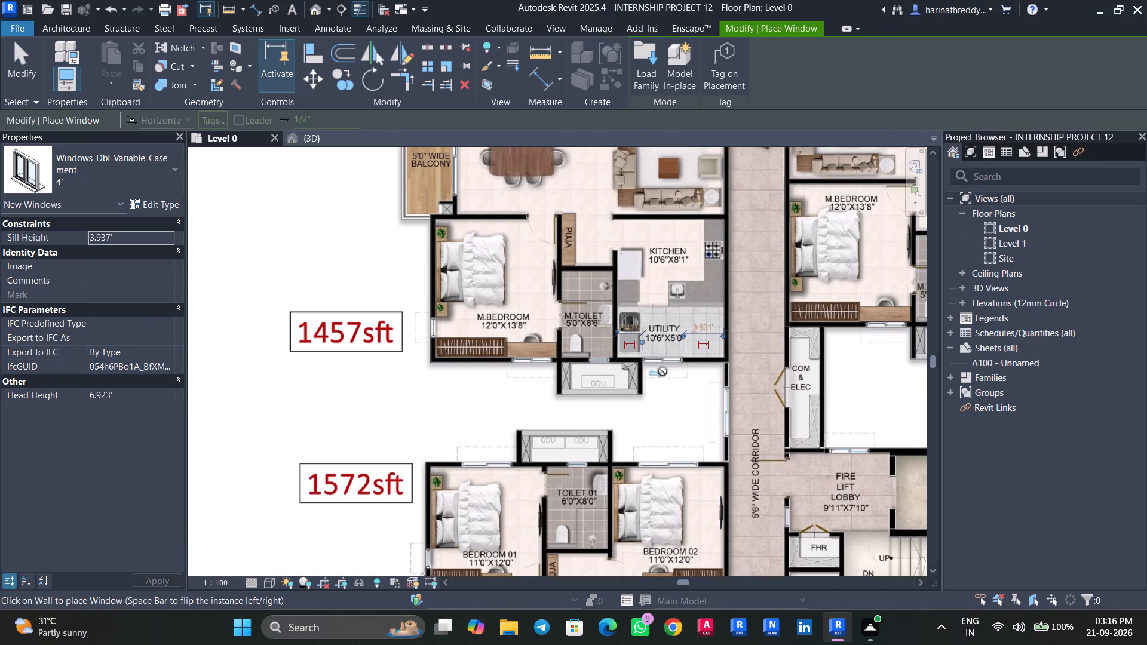
pyautogui.click(71, 165)
pyautogui.scroll(2, 58, 303)
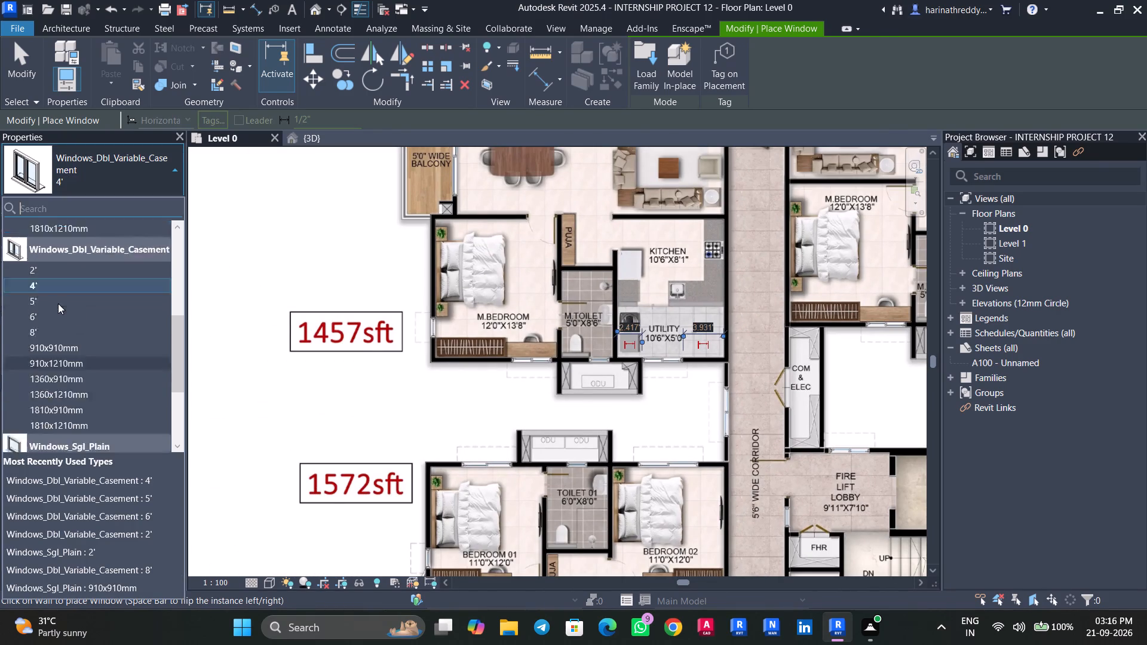
pyautogui.scroll(1, 58, 303)
pyautogui.click(46, 371)
pyautogui.scroll(12, 452, 326)
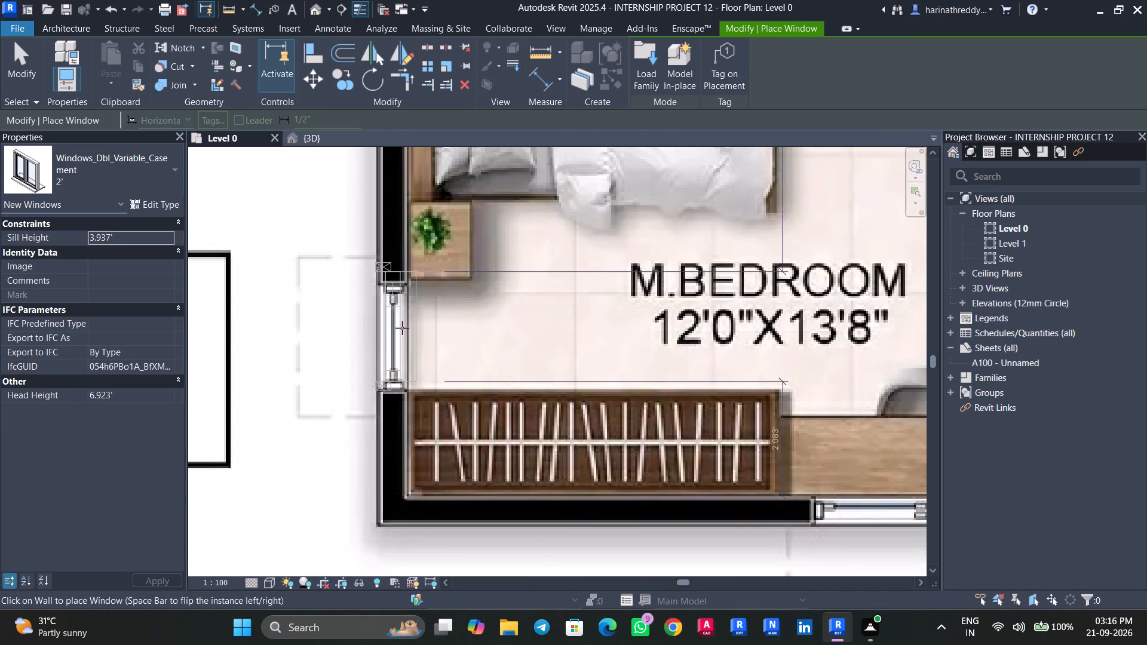
pyautogui.click(384, 327)
pyautogui.scroll(-8, 384, 327)
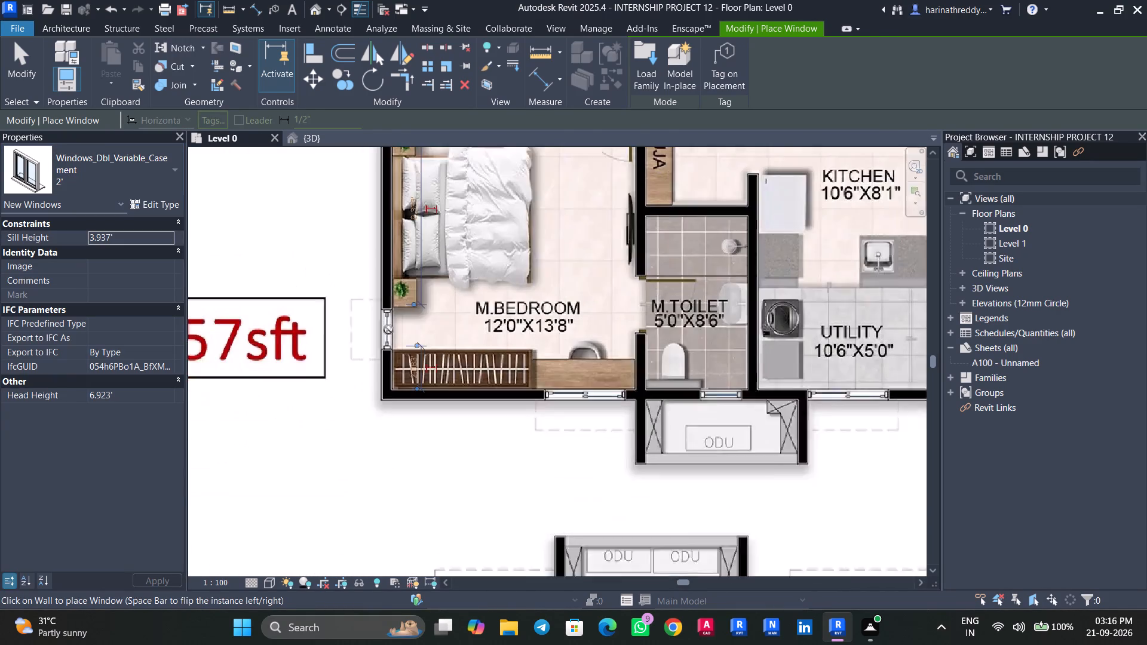
pyautogui.press('Escape')
pyautogui.press('Escape')
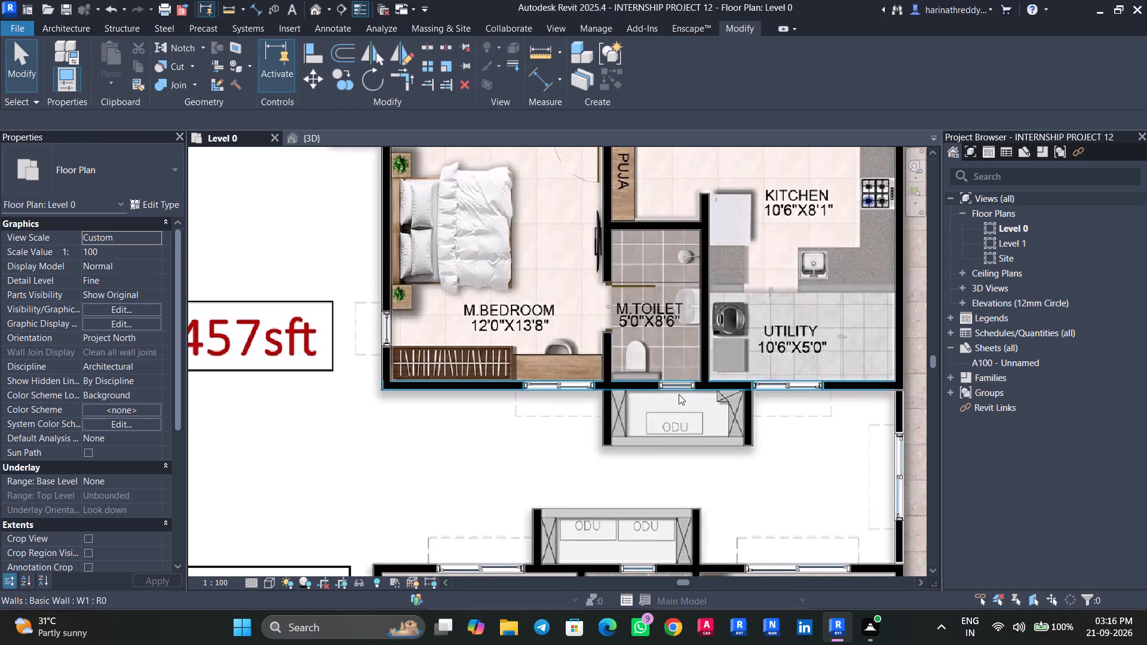
# Place a 2' Windows_Sgl_Plain window with a 6' sill height over the opening between unit 7's Toilet and its ODU ledge.
pyautogui.scroll(-4, 419, 323)
pyautogui.moveTo(427, 318); pyautogui.dragTo(416, 416, button='middle')
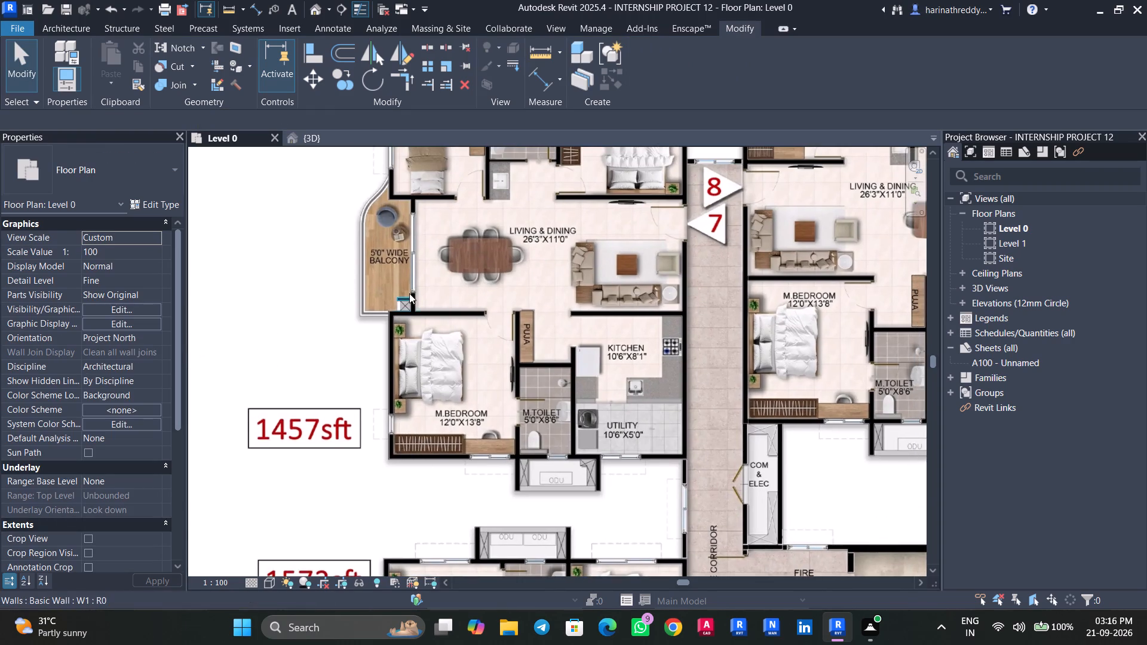
pyautogui.moveTo(413, 279); pyautogui.dragTo(413, 449, button='middle')
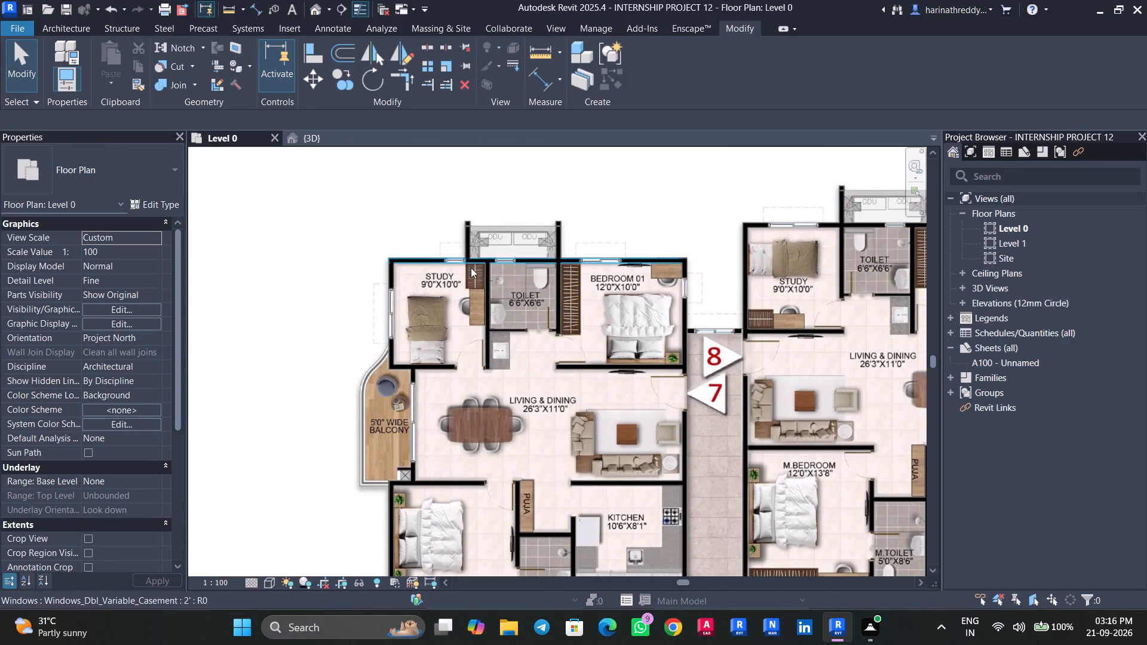
pyautogui.scroll(3, 507, 262)
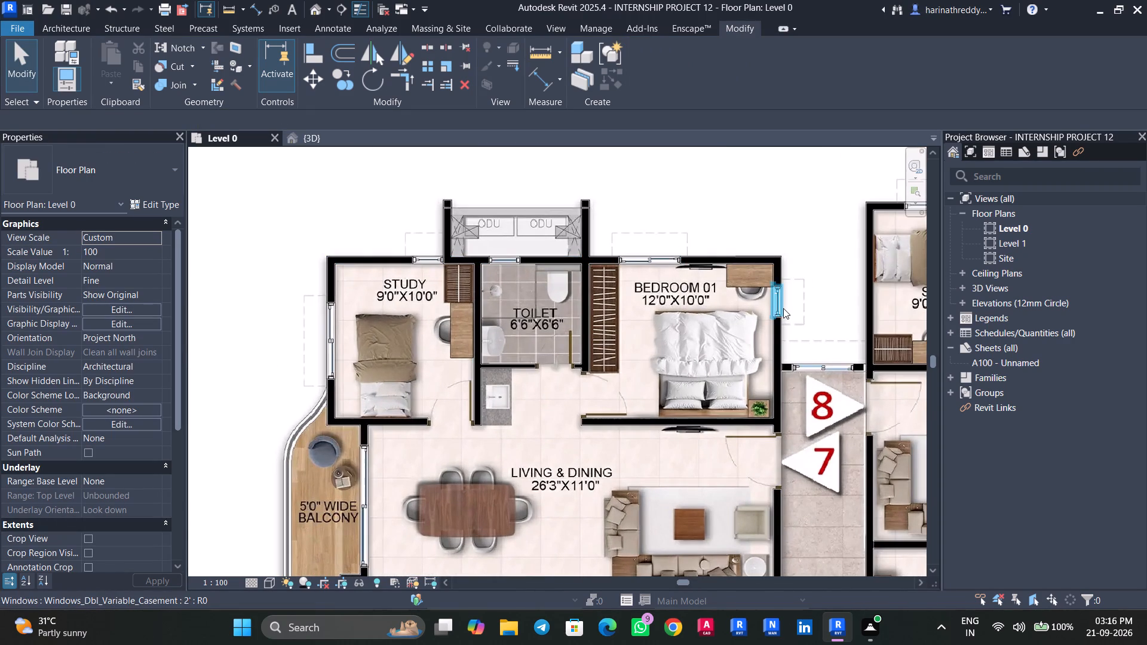
pyautogui.moveTo(728, 383); pyautogui.dragTo(548, 211, button='middle')
pyautogui.scroll(-3, 553, 368)
pyautogui.moveTo(490, 352); pyautogui.dragTo(493, 332, button='middle')
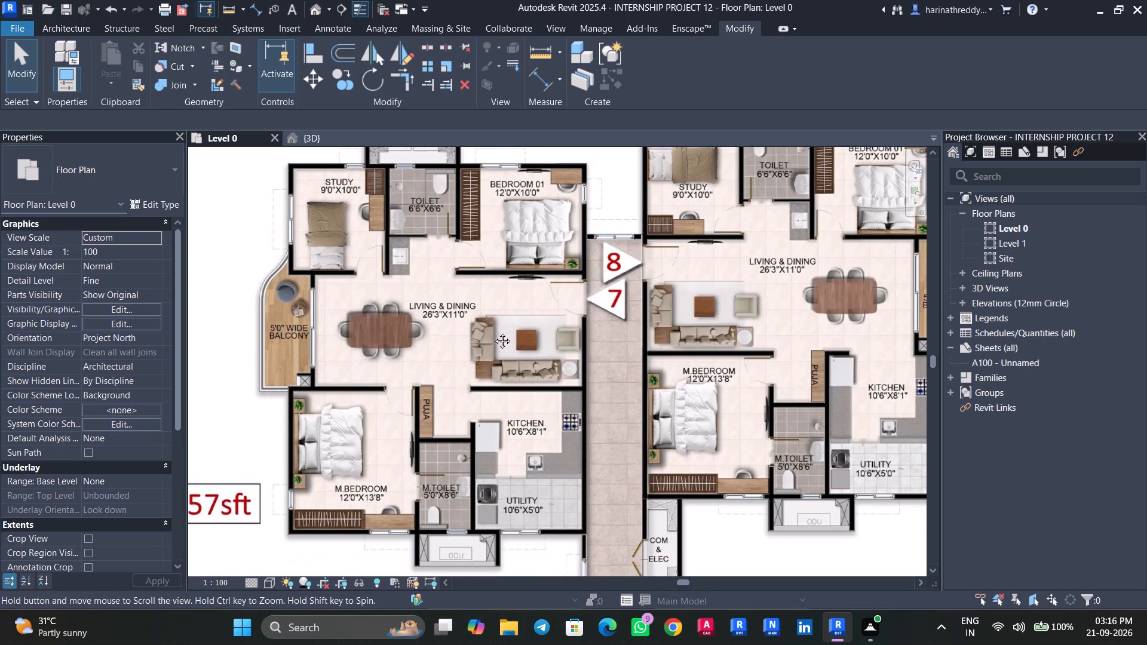
pyautogui.moveTo(493, 332); pyautogui.dragTo(556, 390, button='middle')
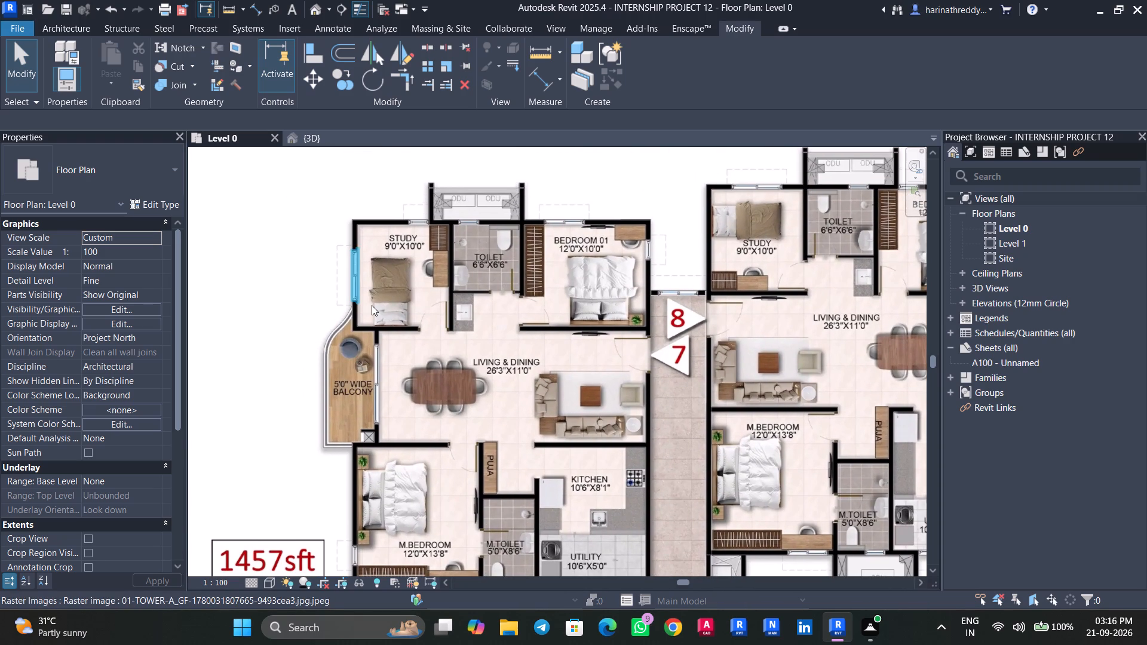
pyautogui.write('WN')
pyautogui.click(139, 170)
pyautogui.scroll(-3, 57, 419)
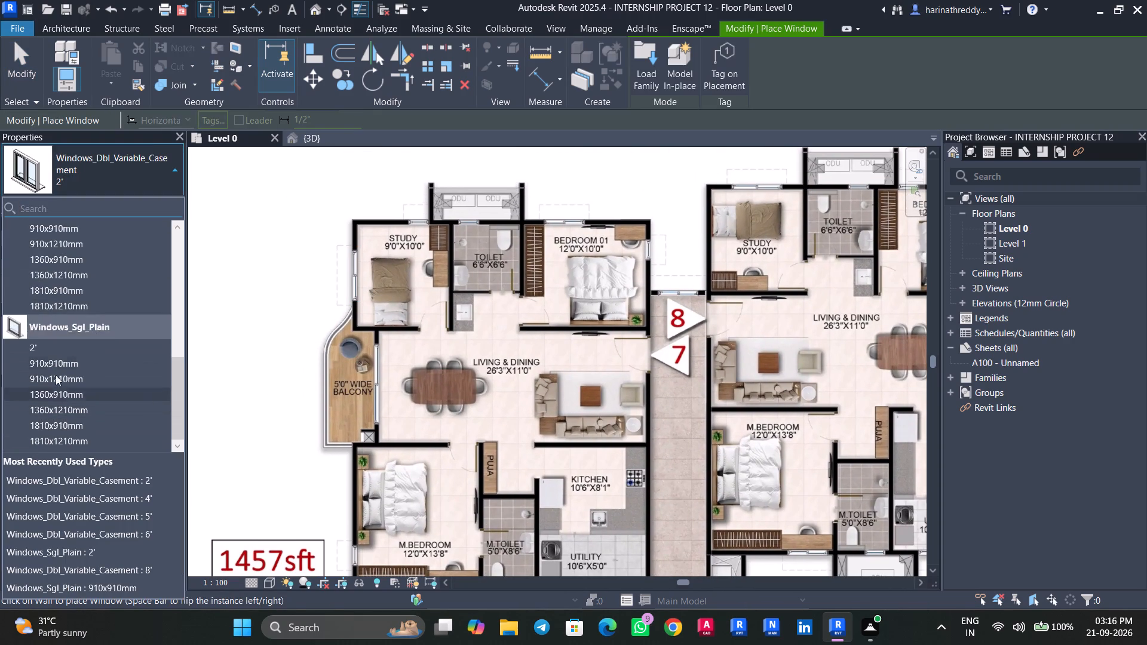
pyautogui.click(52, 353)
pyautogui.click(151, 244)
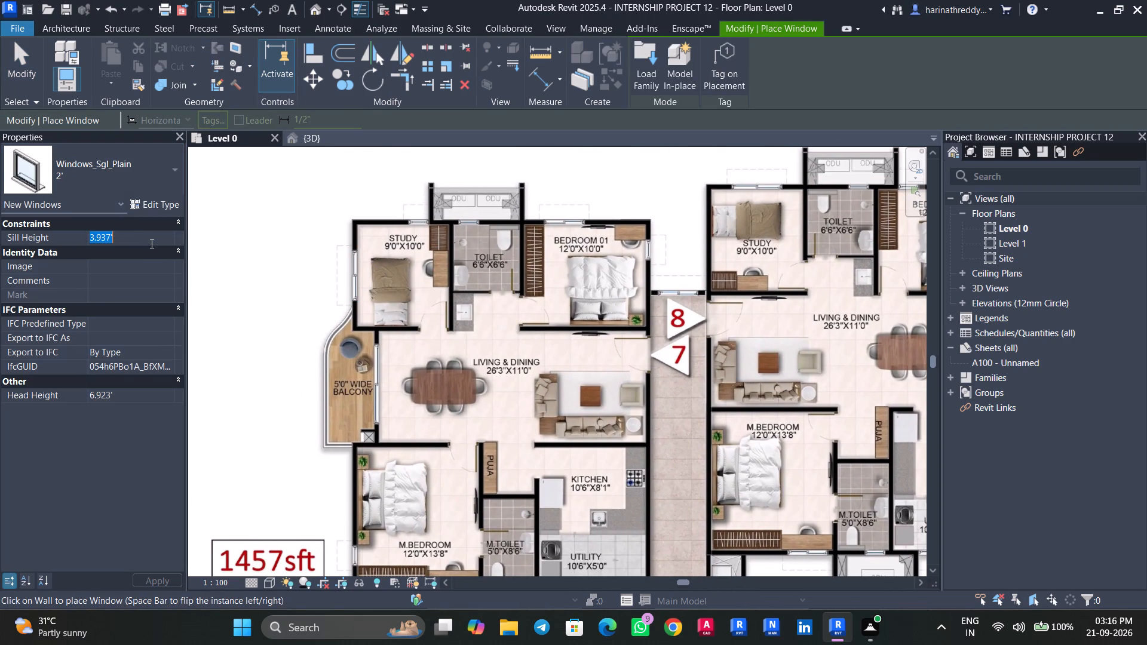
pyautogui.write("6'")
pyautogui.press('Return')
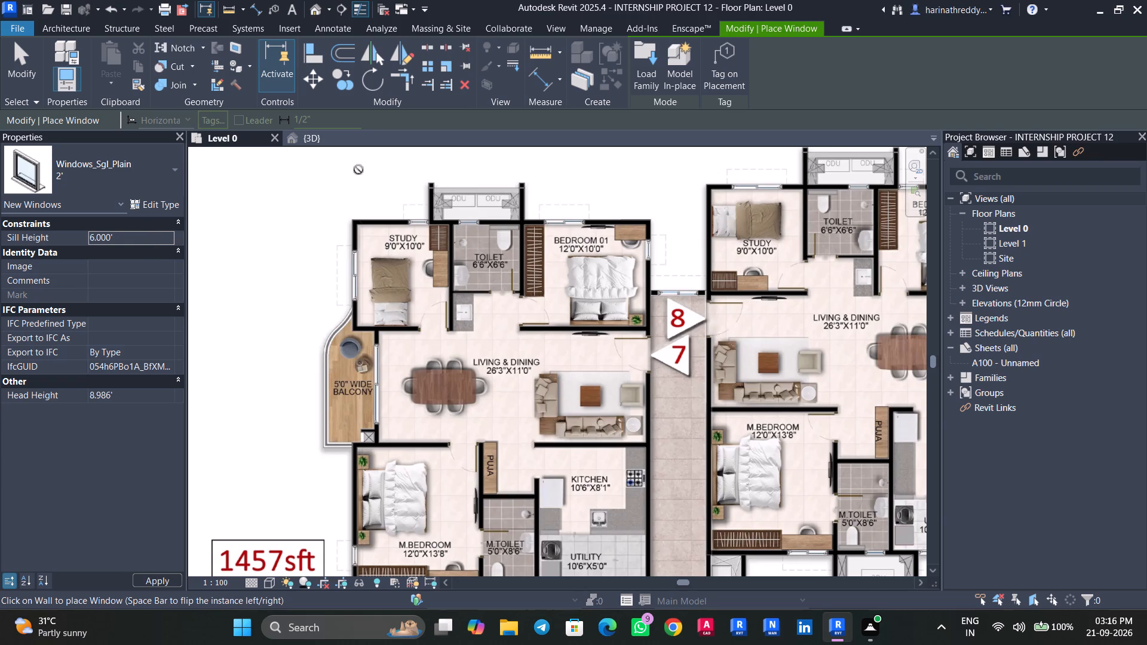
pyautogui.scroll(8, 483, 231)
pyautogui.click(470, 214)
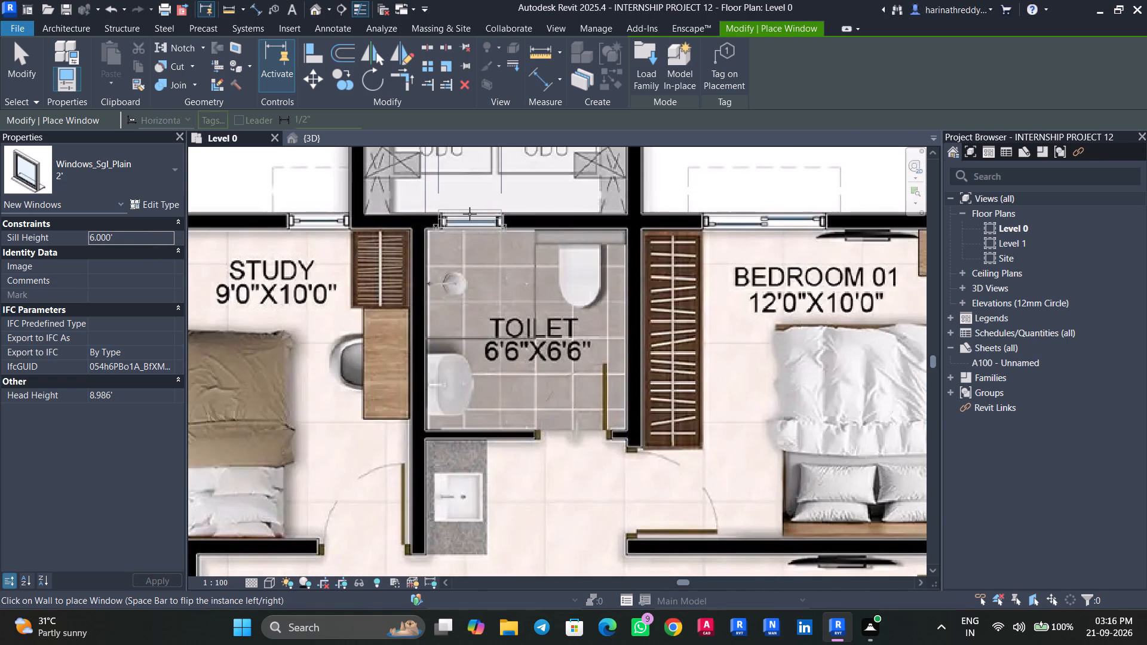
# Place a 2' Windows_Sgl_Plain window with a 6' sill height over the opening between unit 7's M.Toilet and its ODU ledge.
pyautogui.scroll(-8, 469, 214)
pyautogui.moveTo(481, 346); pyautogui.dragTo(487, 93, button='middle')
pyautogui.scroll(1, 487, 93)
pyautogui.scroll(4, 521, 336)
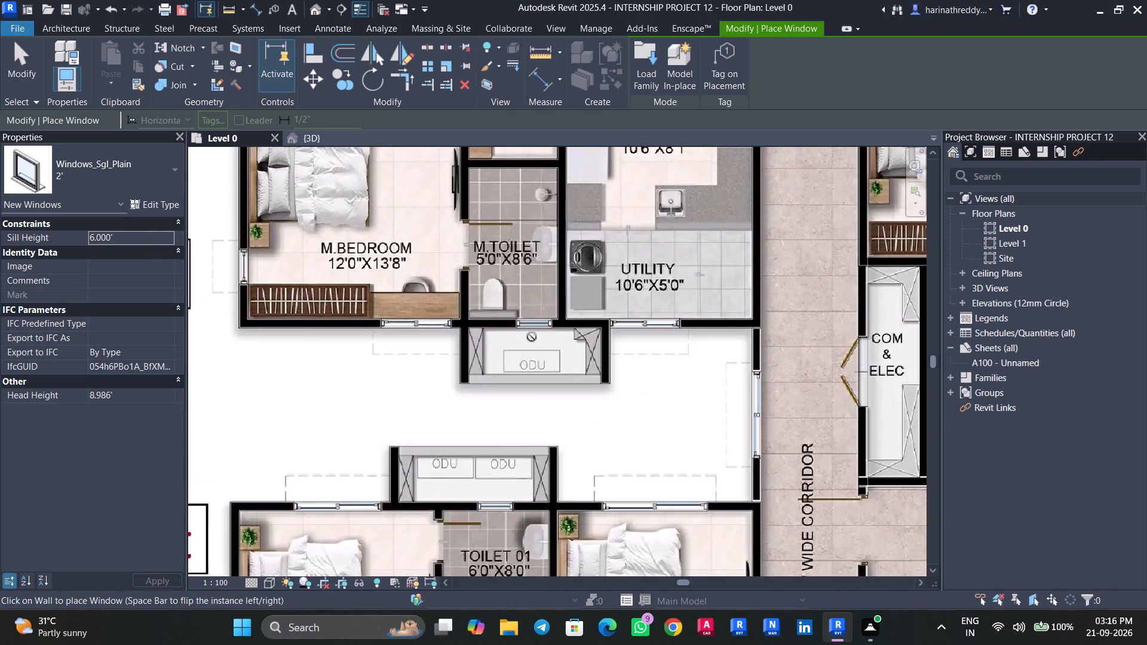
pyautogui.scroll(6, 534, 329)
pyautogui.click(533, 330)
pyautogui.scroll(-5, 533, 330)
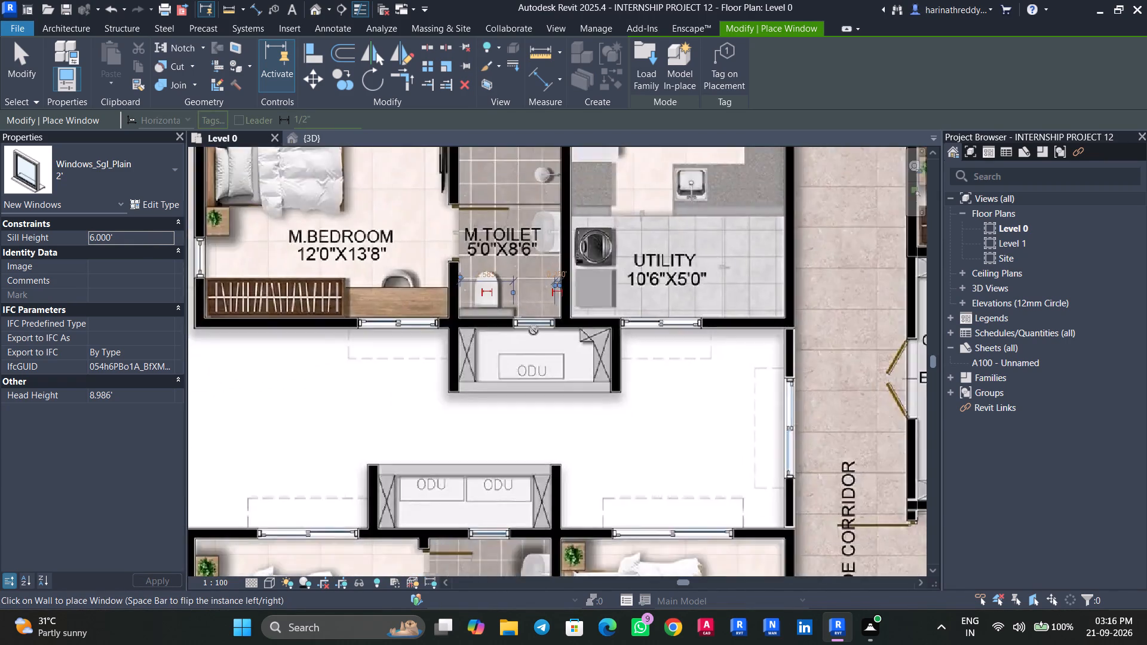
pyautogui.scroll(-8, 533, 330)
pyautogui.moveTo(539, 299); pyautogui.dragTo(526, 417, button='middle')
pyautogui.press('Escape')
pyautogui.press('Escape')
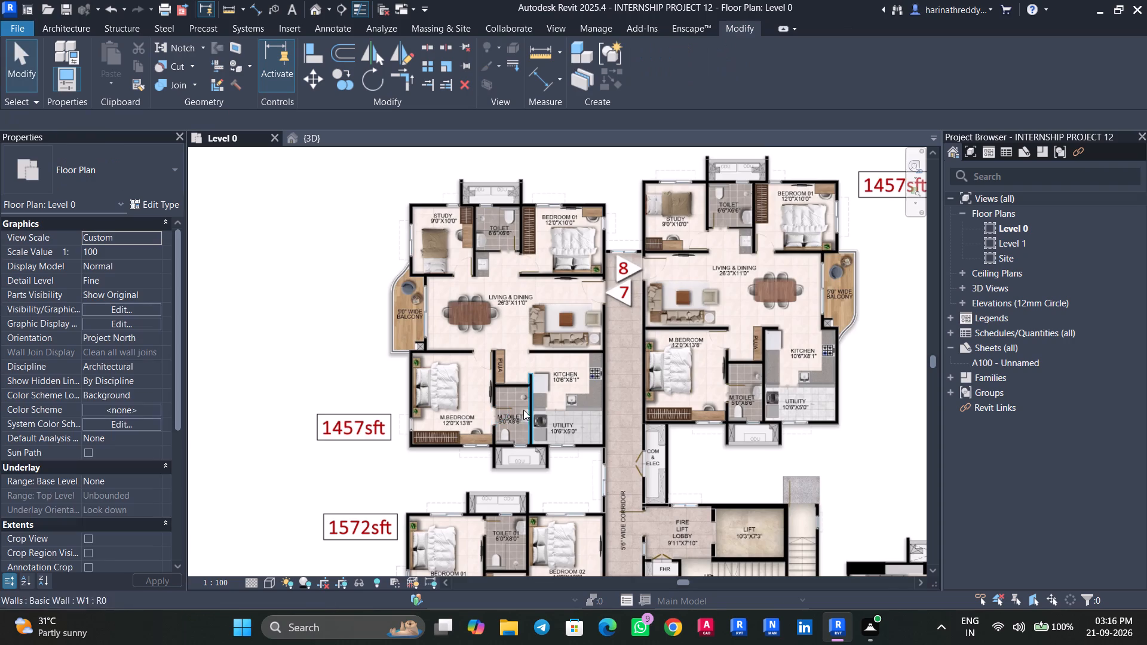
# Start placing windows in unit 6, the 1572 sft flat.
pyautogui.moveTo(520, 392); pyautogui.dragTo(501, 228, button='middle')
pyautogui.scroll(5, 469, 392)
pyautogui.moveTo(494, 369); pyautogui.dragTo(488, 239, button='middle')
pyautogui.scroll(-10, 486, 244)
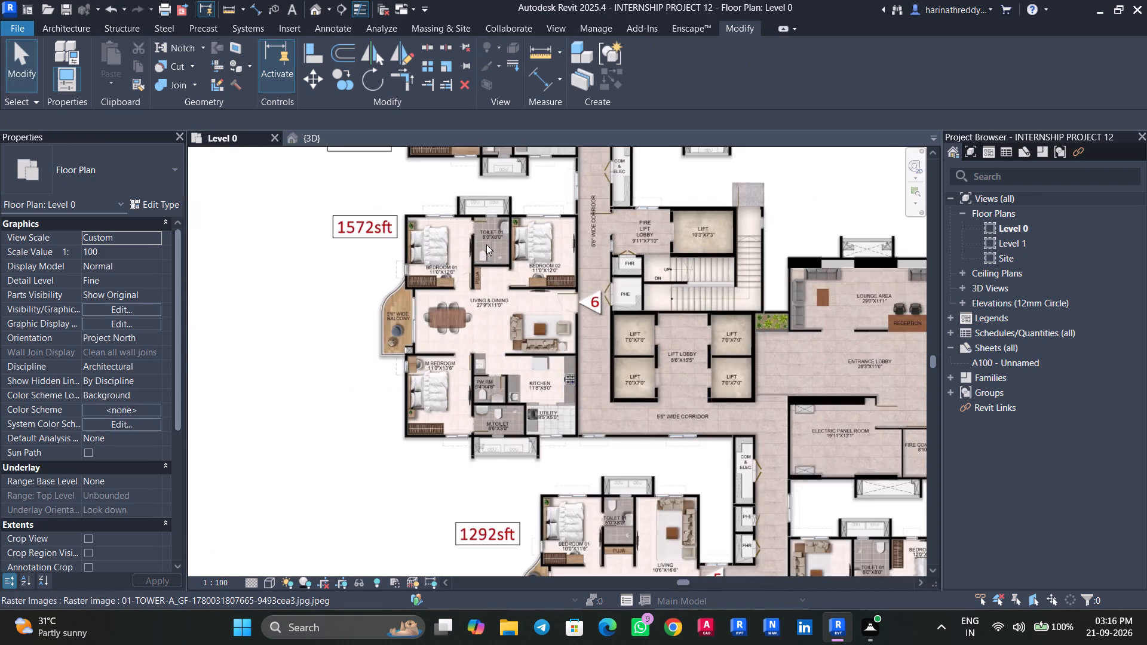
pyautogui.scroll(-2, 486, 244)
pyautogui.scroll(1, 500, 317)
pyautogui.scroll(-1, 500, 317)
pyautogui.scroll(3, 500, 317)
pyautogui.scroll(6, 479, 244)
pyautogui.moveTo(480, 253); pyautogui.dragTo(485, 340, button='middle')
pyautogui.scroll(1, 485, 340)
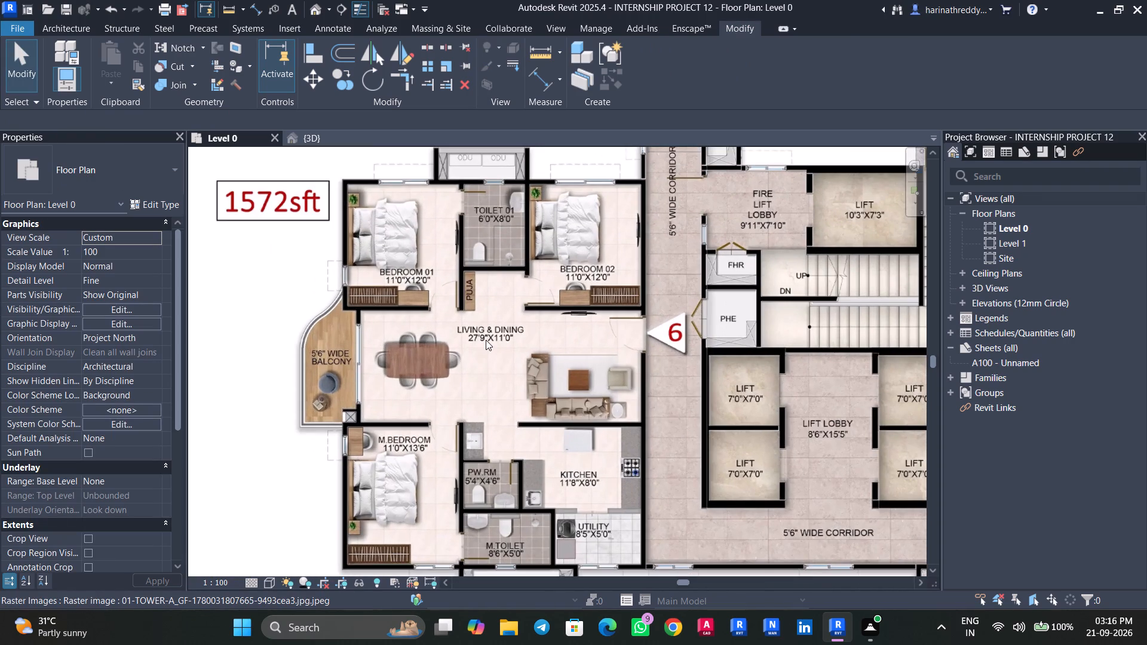
pyautogui.press('w')
pyautogui.press('n')
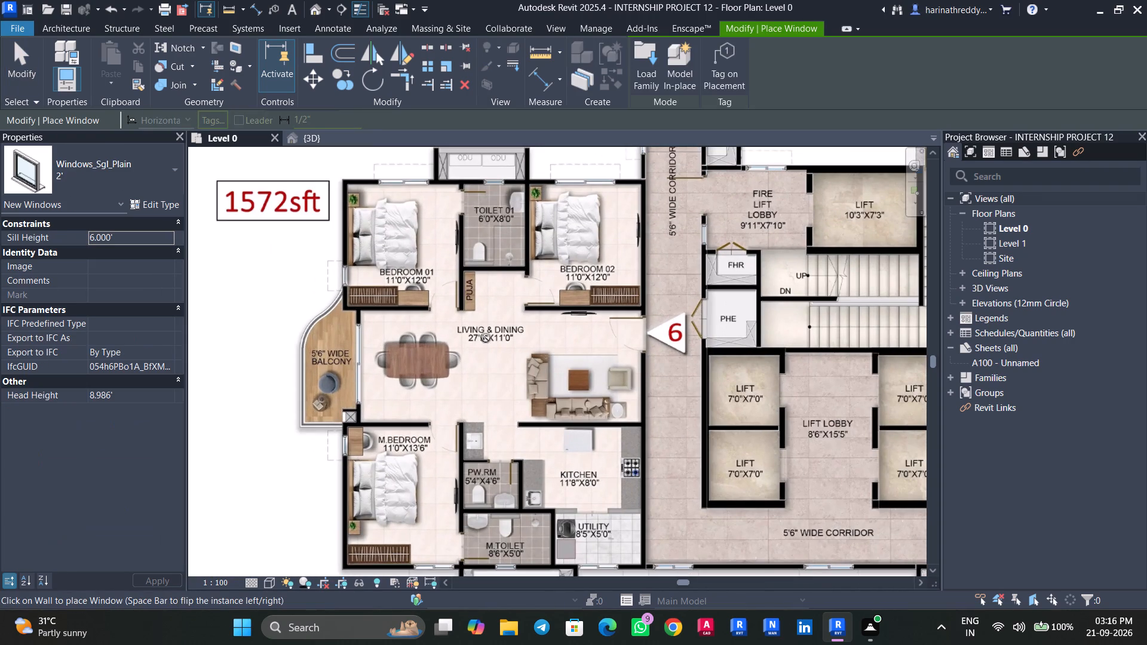
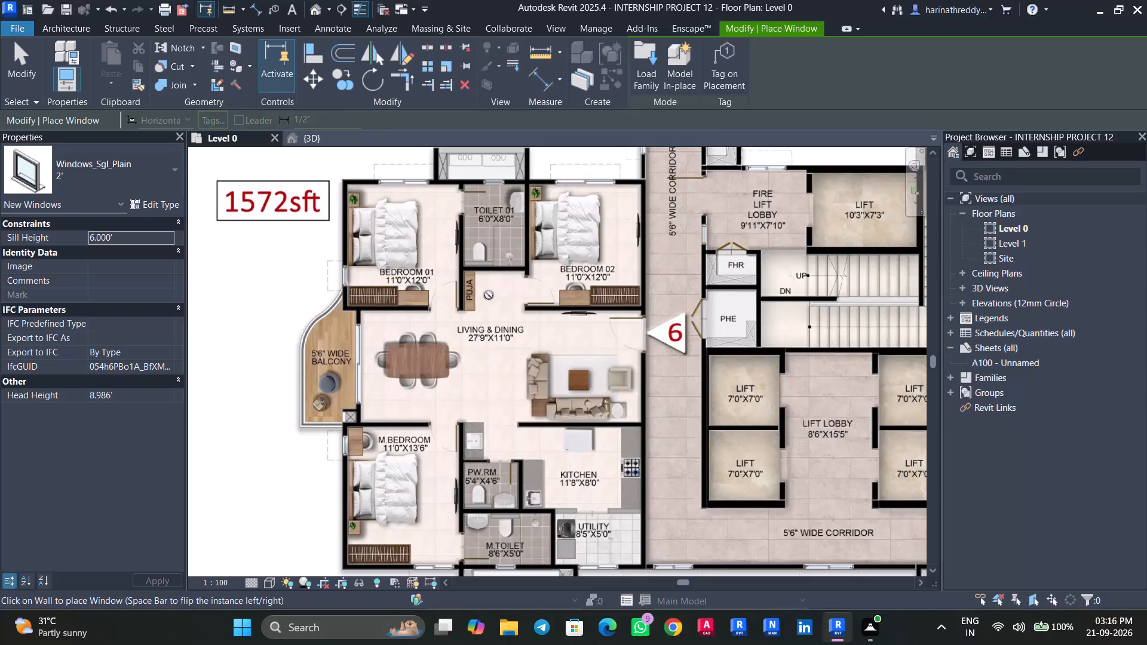
# Place a 5' Windows_Dbl_Variable_Casement window over the plan's window opening in Bedroom 01's wall beside the ODU ledge.
pyautogui.scroll(5, 396, 201)
pyautogui.moveTo(400, 225); pyautogui.dragTo(418, 309, button='middle')
pyautogui.click(69, 156)
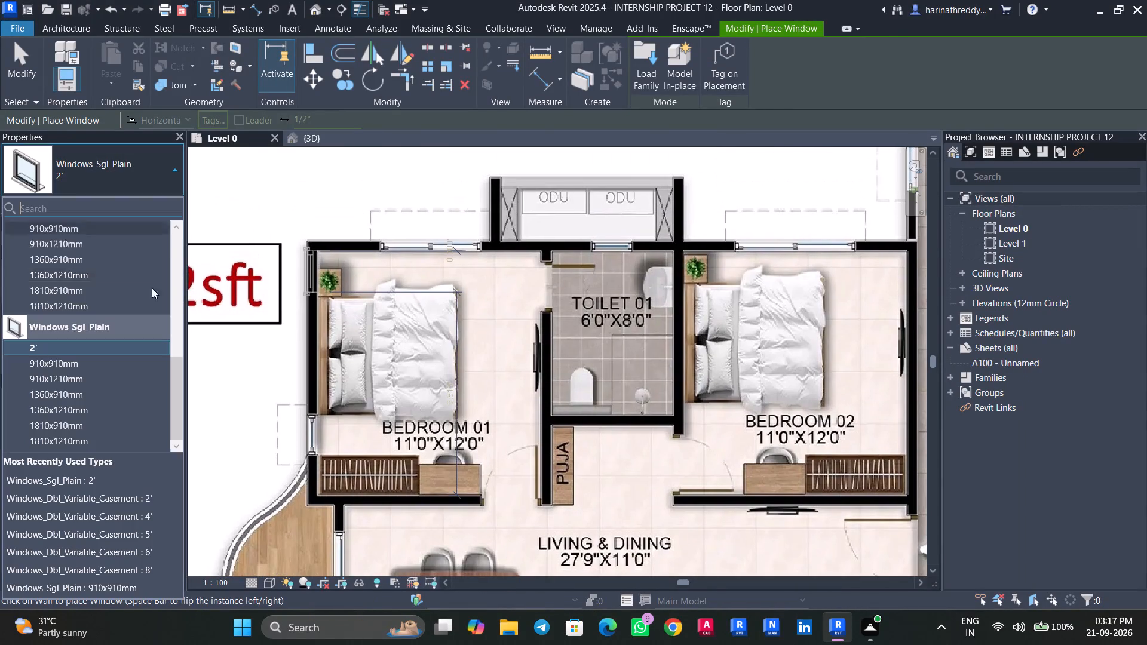
pyautogui.scroll(5, 97, 385)
pyautogui.click(44, 417)
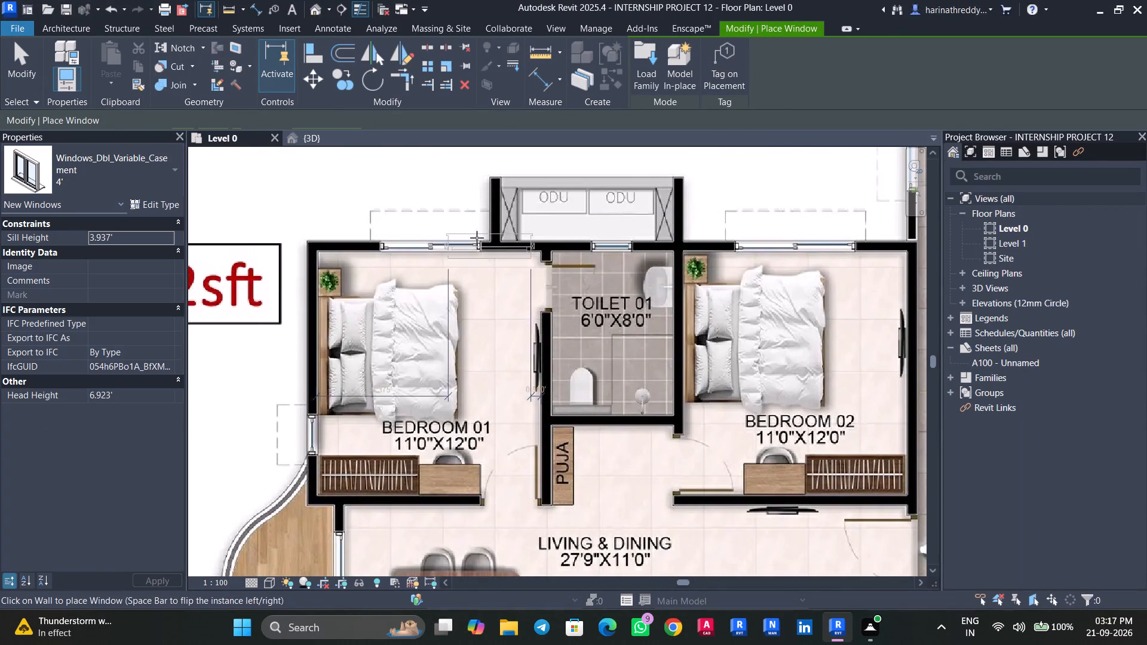
pyautogui.scroll(5, 442, 246)
pyautogui.click(101, 185)
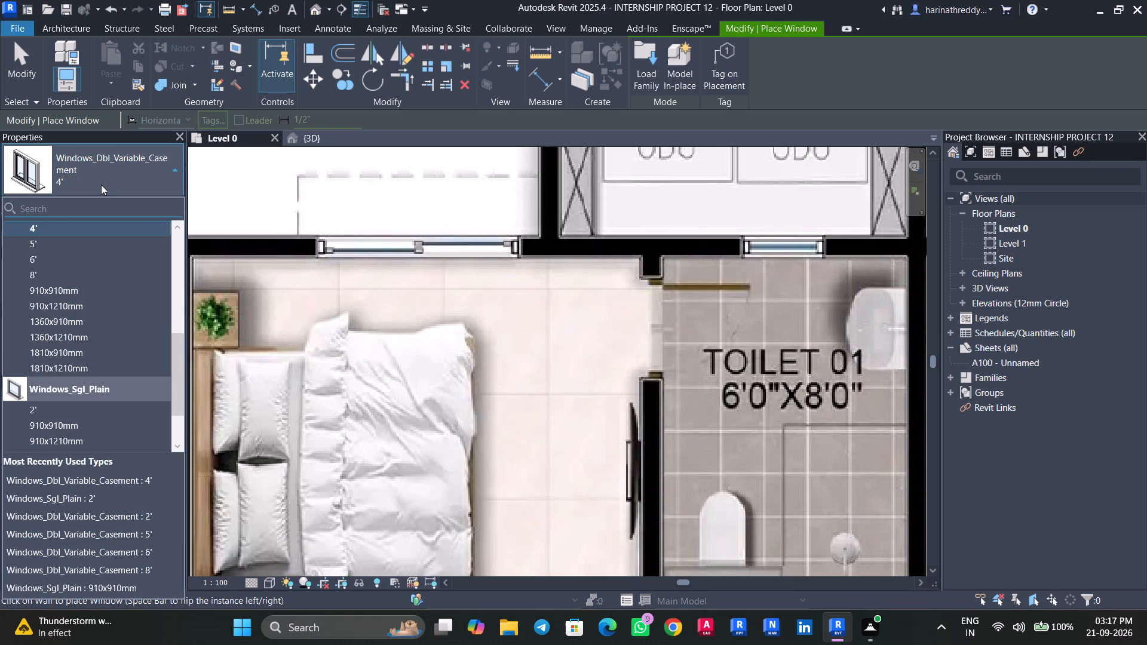
pyautogui.click(87, 244)
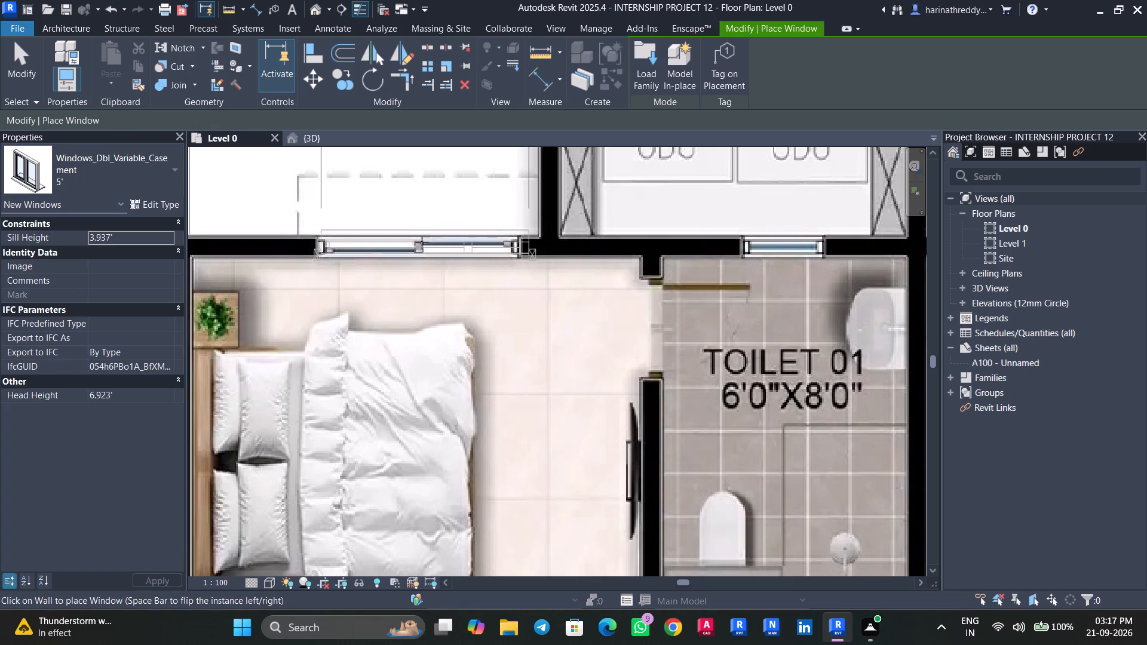
pyautogui.click(417, 231)
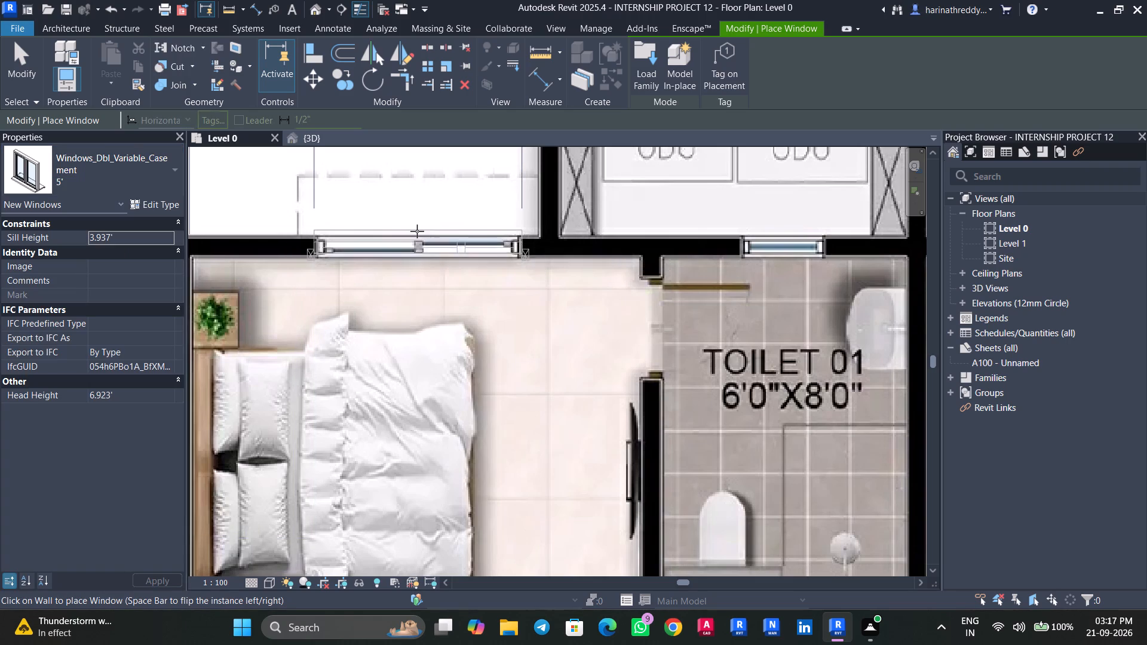
# Place a 2' Windows_Dbl_Variable_Casement window in Bedroom 01's outer side wall, just above the balcony.
pyautogui.scroll(-3, 417, 231)
pyautogui.scroll(1, 417, 231)
pyautogui.scroll(-5, 417, 231)
pyautogui.moveTo(439, 340); pyautogui.dragTo(459, 143, button='middle')
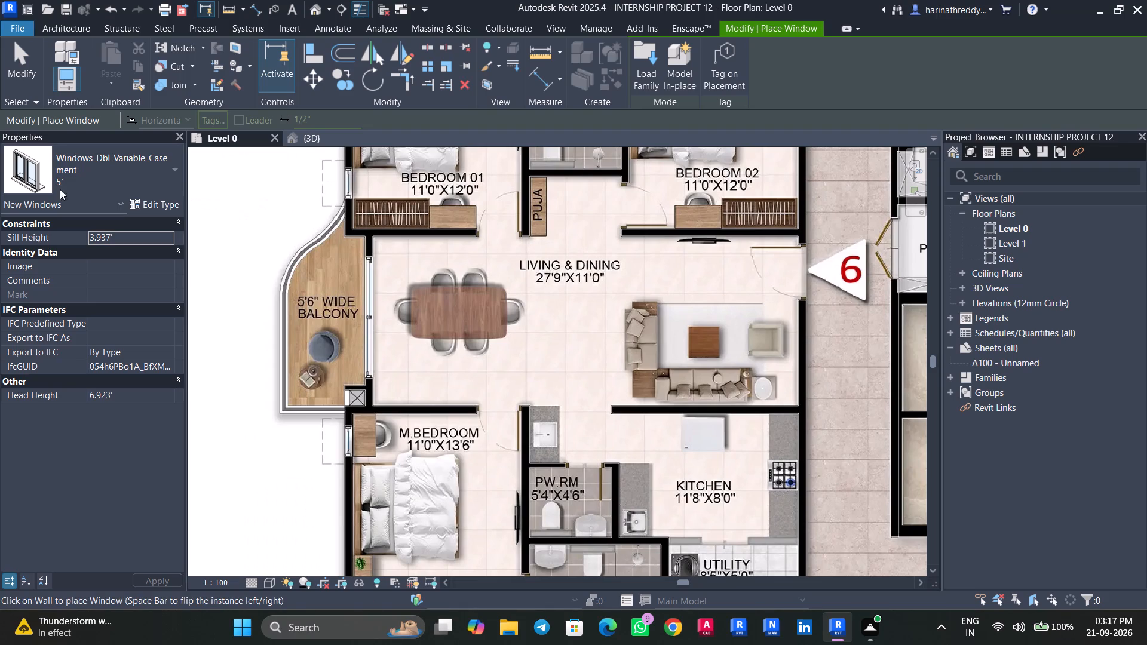
pyautogui.click(65, 182)
pyautogui.scroll(4, 47, 300)
pyautogui.click(48, 406)
pyautogui.scroll(7, 339, 203)
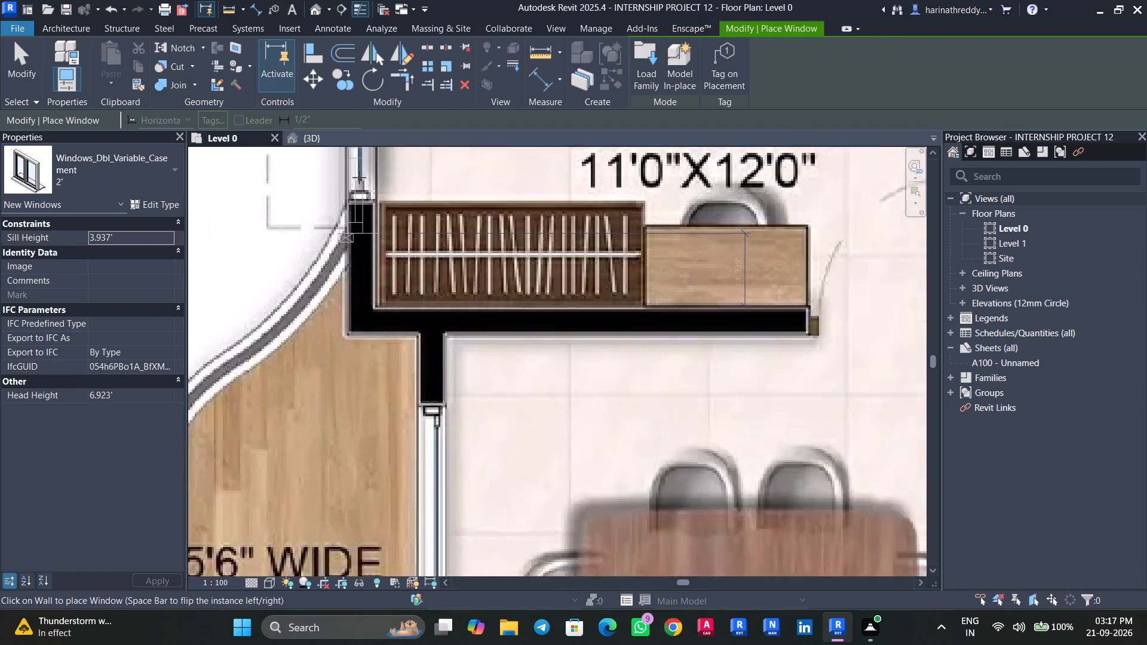
pyautogui.scroll(4, 359, 177)
pyautogui.moveTo(359, 177); pyautogui.dragTo(364, 270, button='middle')
pyautogui.scroll(-1, 350, 217)
pyautogui.moveTo(350, 229); pyautogui.dragTo(350, 255, button='middle')
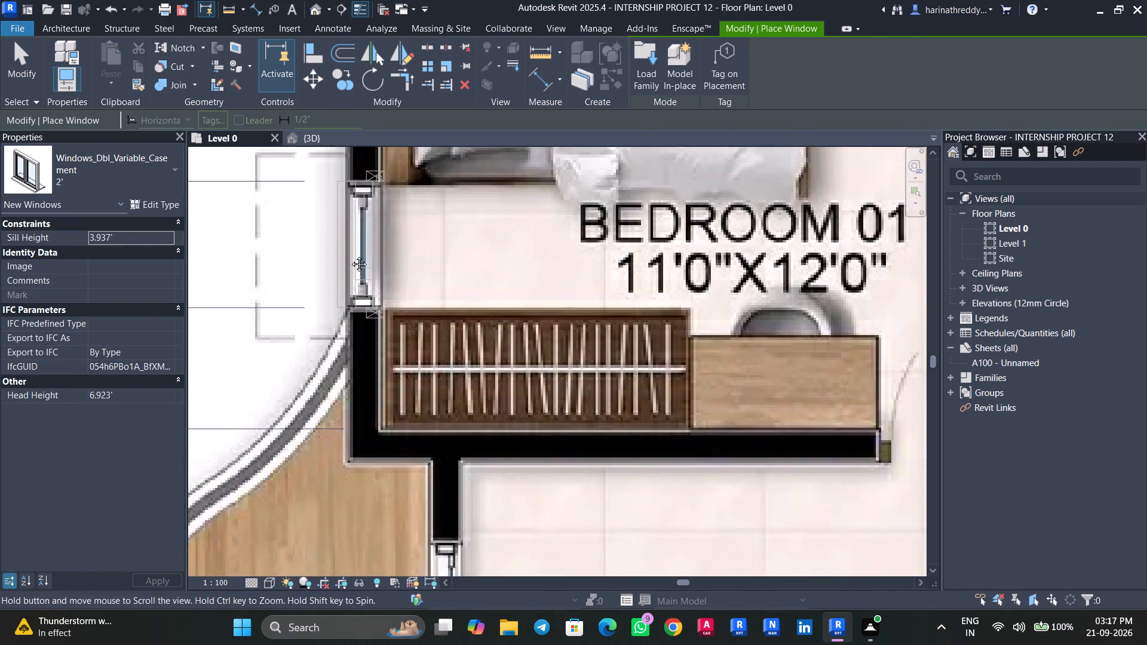
pyautogui.moveTo(350, 255); pyautogui.dragTo(351, 262, button='middle')
pyautogui.click(352, 261)
# Place a 6' Windows_Dbl_Variable_Casement window over the plan's window opening in Bedroom 02's upper wall.
pyautogui.scroll(-7, 351, 261)
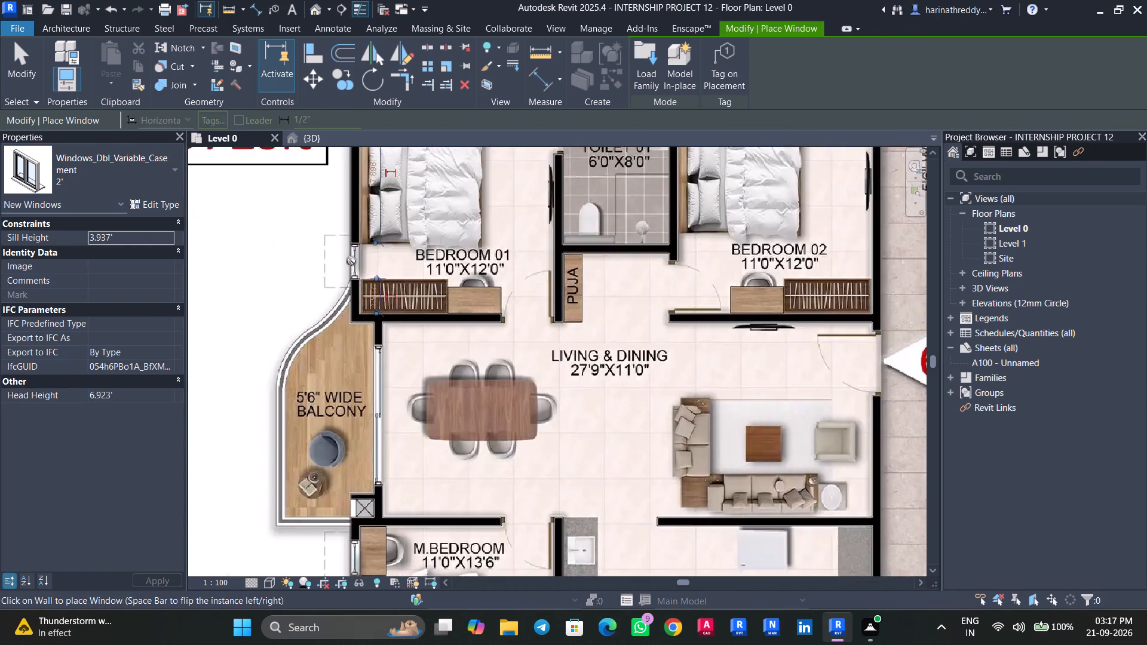
pyautogui.scroll(-6, 351, 261)
pyautogui.moveTo(397, 254); pyautogui.dragTo(388, 314, button='middle')
pyautogui.scroll(5, 586, 236)
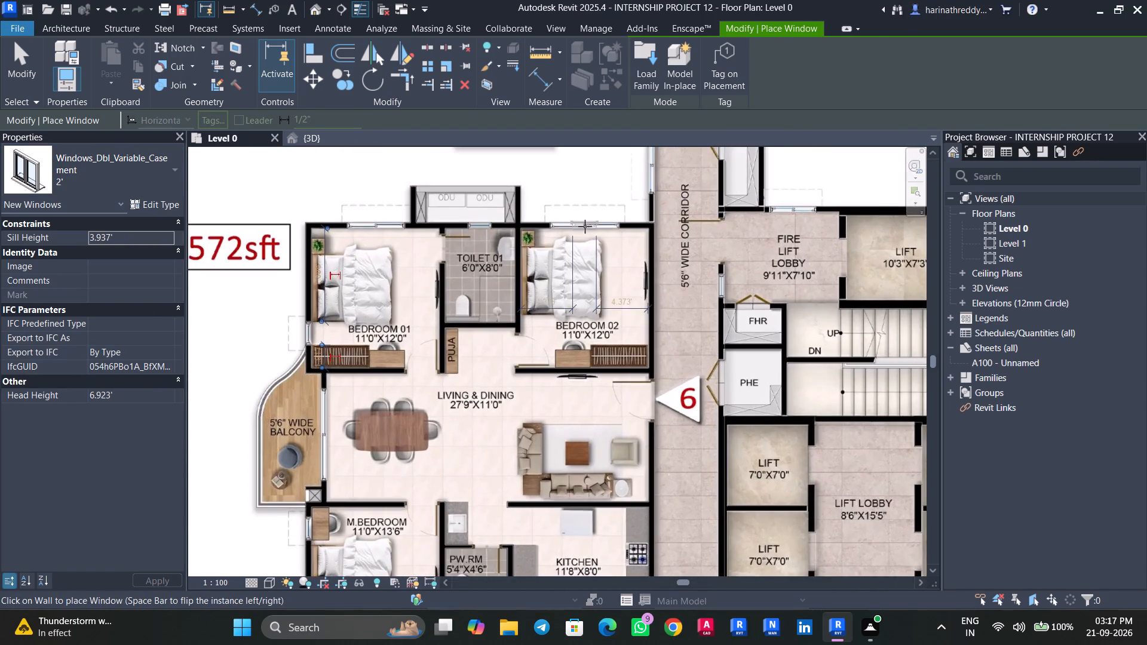
pyautogui.click(128, 185)
pyautogui.click(62, 284)
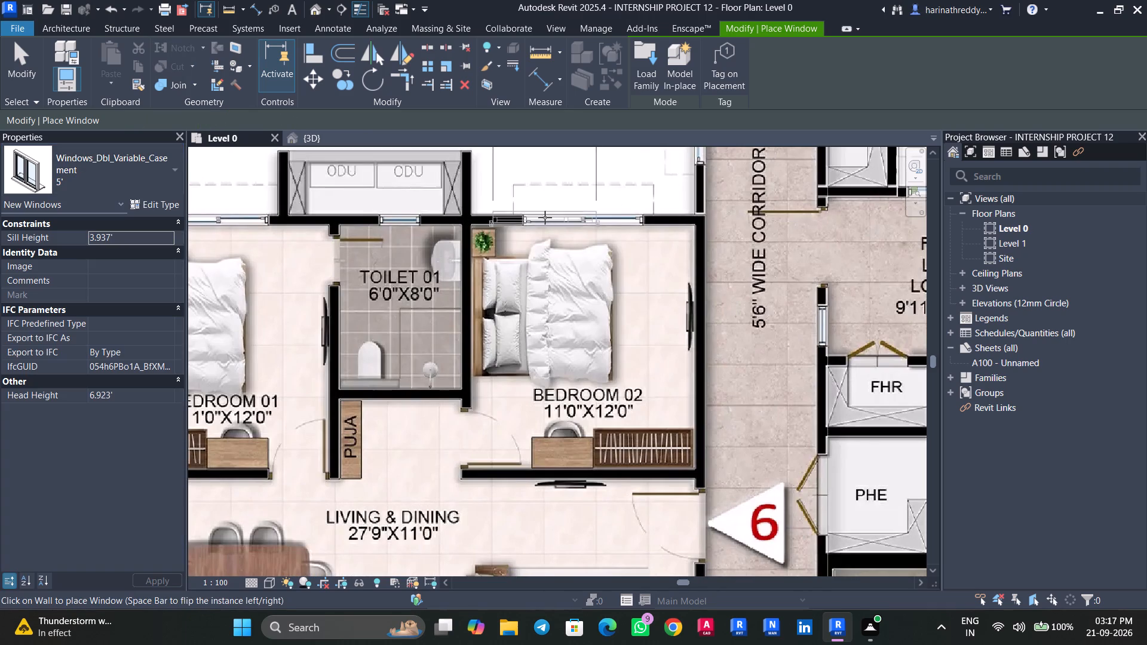
pyautogui.scroll(6, 580, 216)
pyautogui.click(150, 169)
pyautogui.click(78, 248)
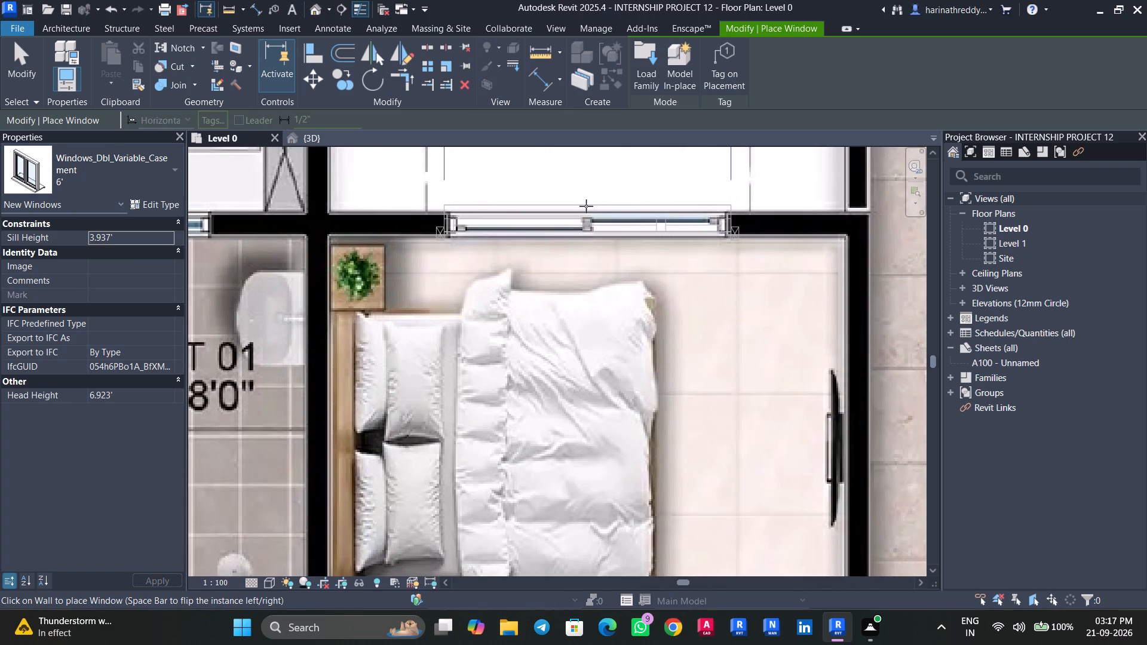
pyautogui.click(585, 205)
# Place a 4' Windows_Dbl_Variable_Casement window over the plan's window opening in the utility's lower outer wall.
pyautogui.scroll(-8, 582, 205)
pyautogui.moveTo(609, 314); pyautogui.dragTo(575, 161, button='middle')
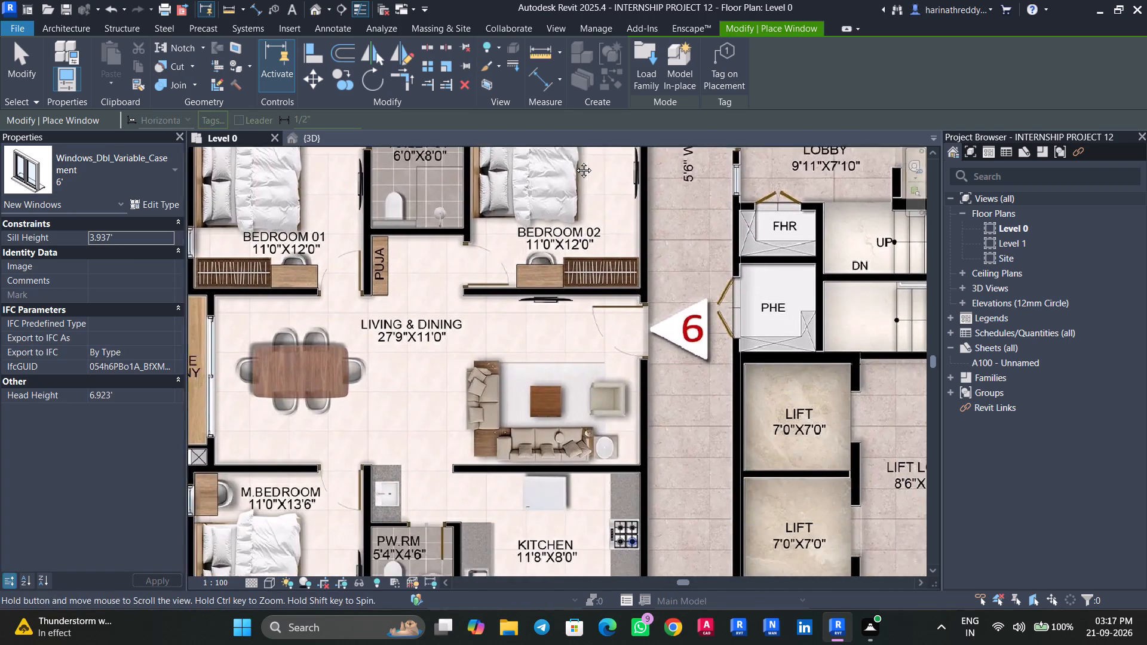
pyautogui.moveTo(575, 161); pyautogui.dragTo(572, 153, button='middle')
pyautogui.scroll(-3, 586, 324)
pyautogui.moveTo(583, 323); pyautogui.dragTo(578, 152, button='middle')
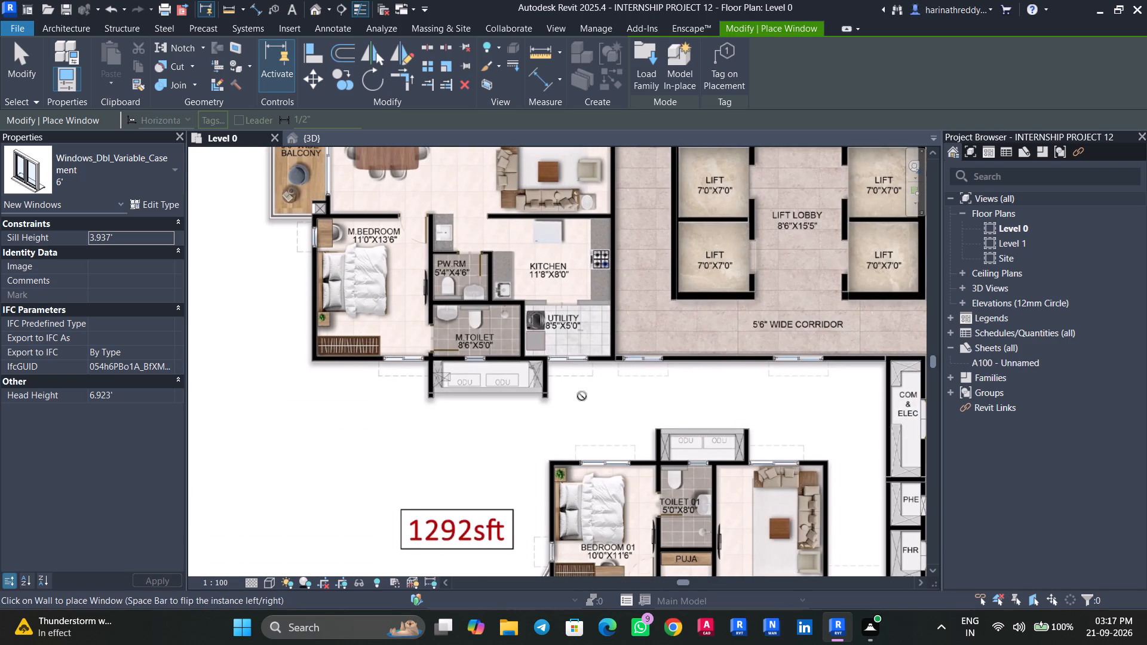
pyautogui.scroll(6, 582, 393)
pyautogui.scroll(-9, 581, 370)
pyautogui.moveTo(579, 367); pyautogui.dragTo(558, 336, button='middle')
pyautogui.scroll(4, 552, 343)
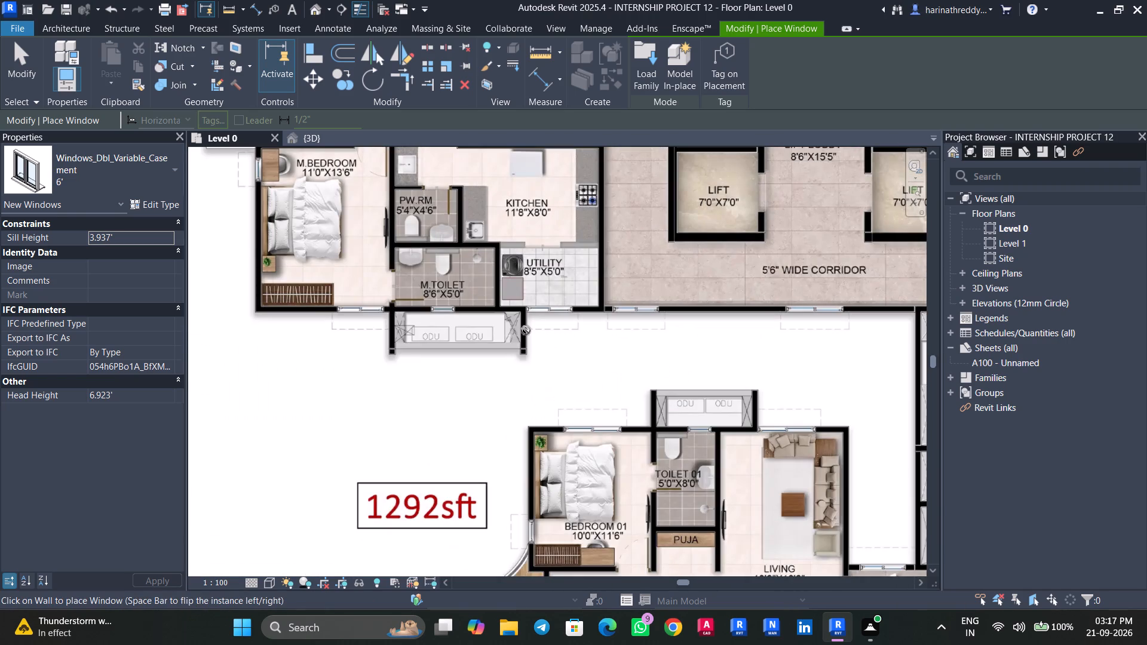
pyautogui.click(68, 171)
pyautogui.scroll(2, 61, 249)
pyautogui.click(63, 297)
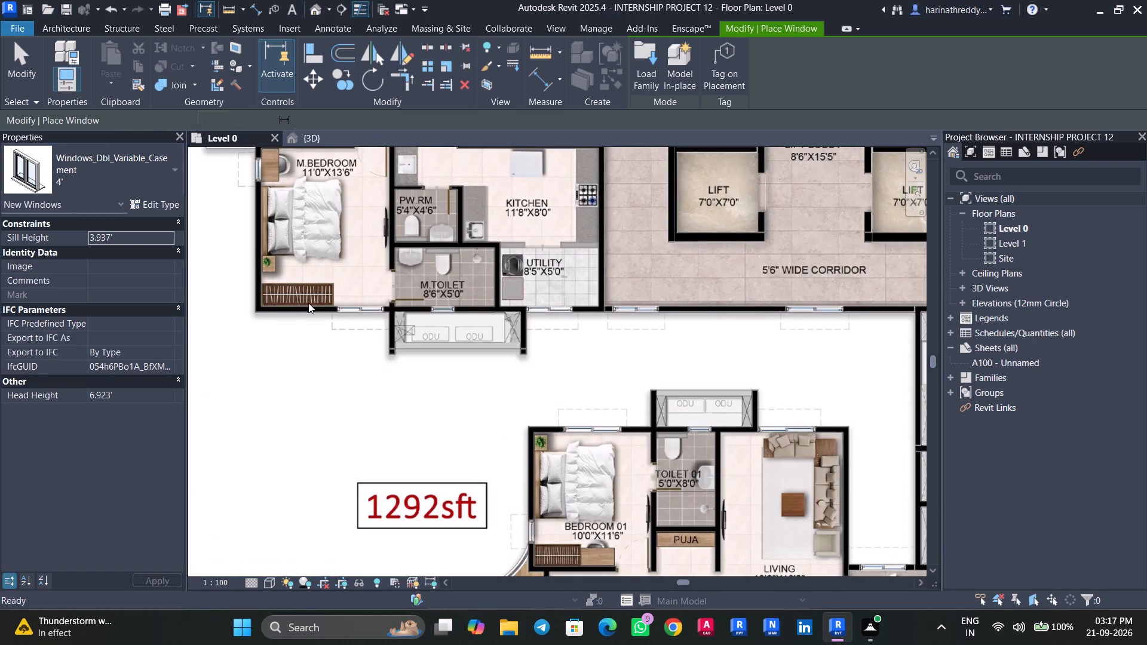
pyautogui.scroll(11, 580, 306)
pyautogui.click(518, 324)
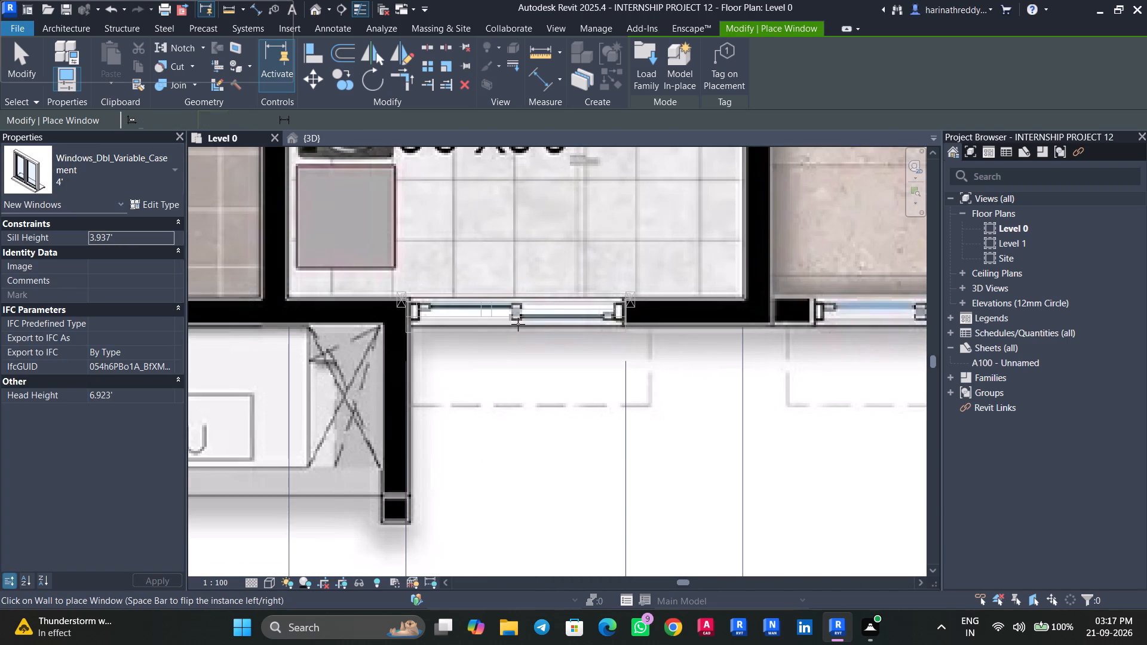
# Place another 4' Windows_Dbl_Variable_Casement window in the master bedroom's lower wall, beside the wardrobe.
pyautogui.scroll(-11, 518, 324)
pyautogui.scroll(5, 330, 323)
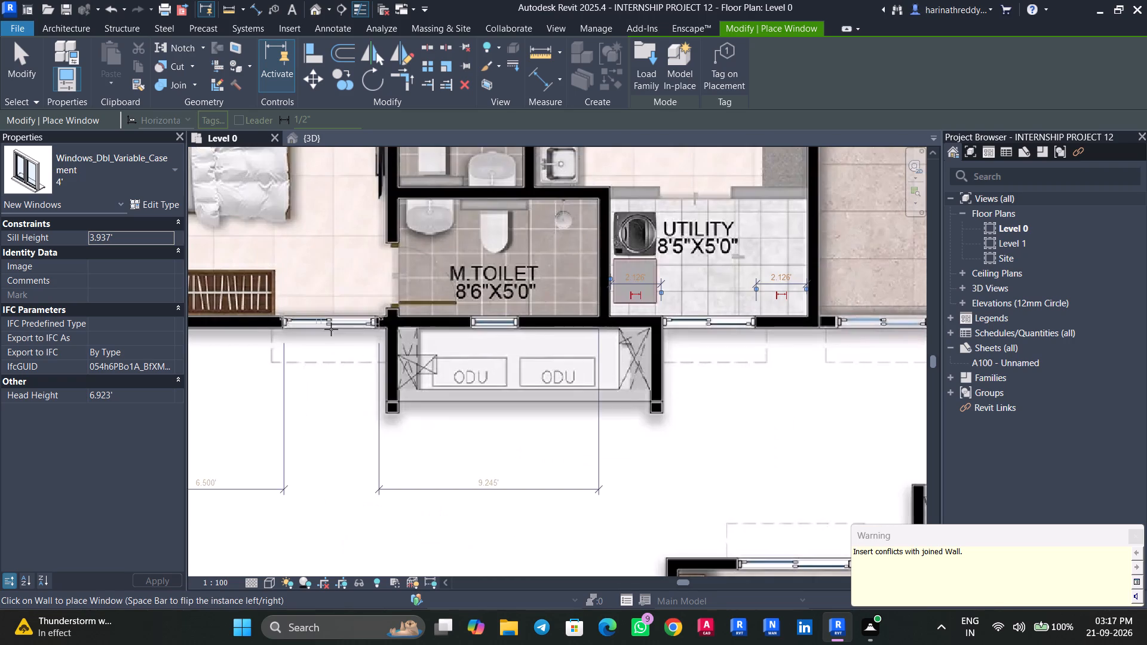
pyautogui.scroll(5, 331, 329)
pyautogui.click(332, 331)
# Place a 2' Windows_Dbl_Variable_Casement window in the master bedroom's outer side wall, next to the desk.
pyautogui.scroll(-13, 332, 331)
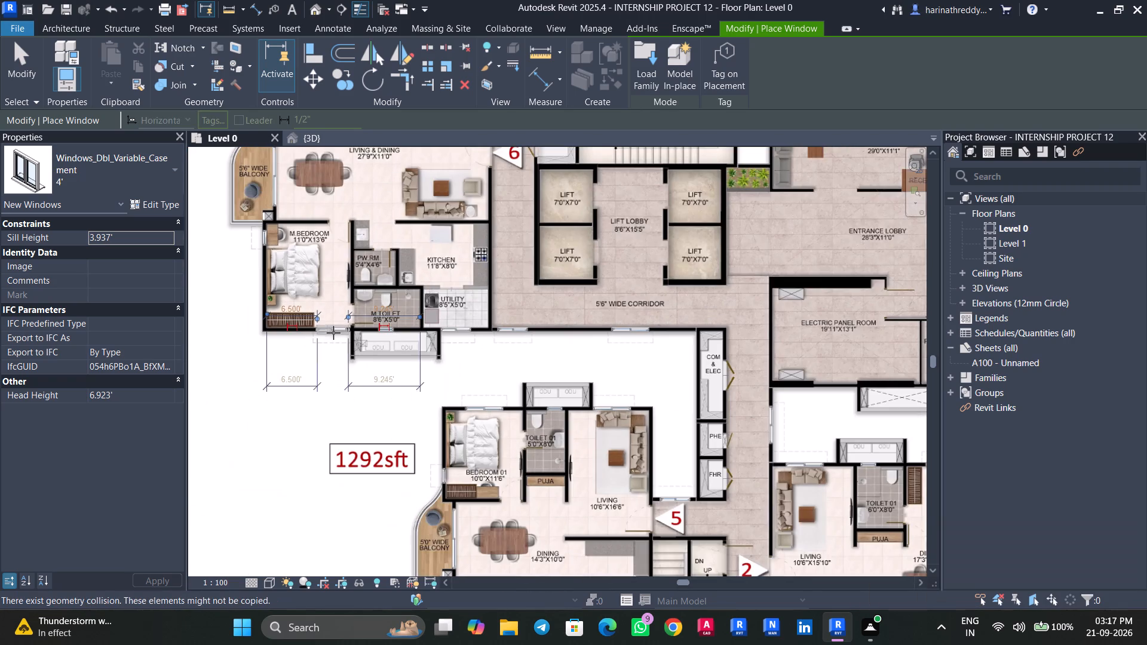
pyautogui.scroll(5, 265, 242)
pyautogui.click(82, 161)
pyautogui.scroll(5, 82, 284)
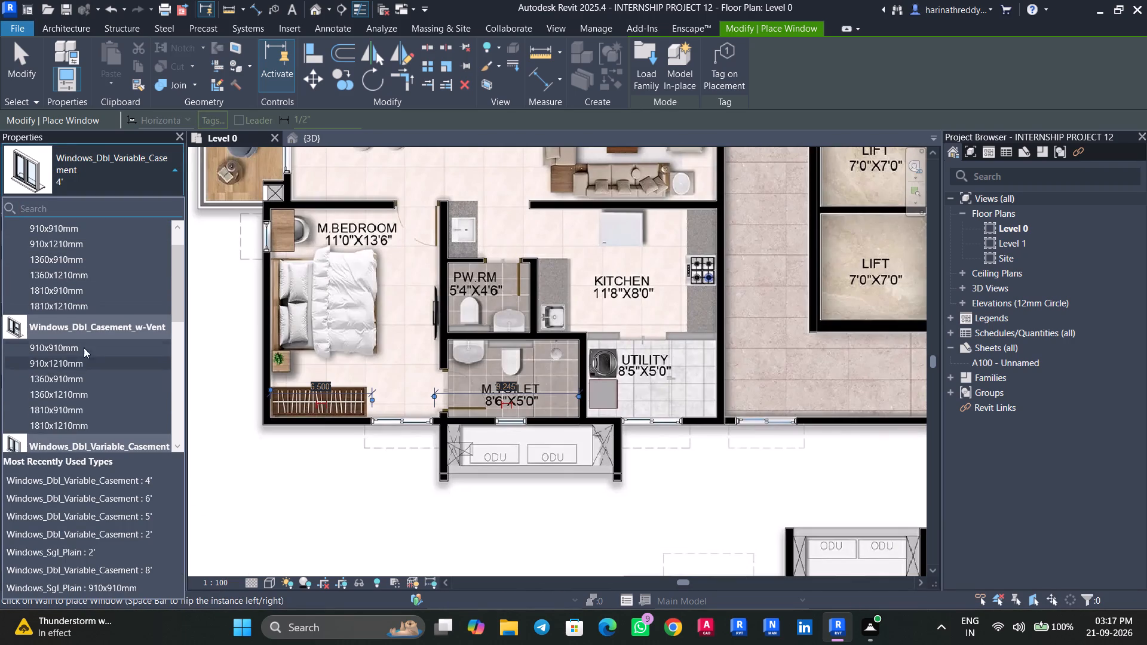
pyautogui.scroll(-2, 90, 339)
pyautogui.click(63, 374)
pyautogui.scroll(3, 312, 235)
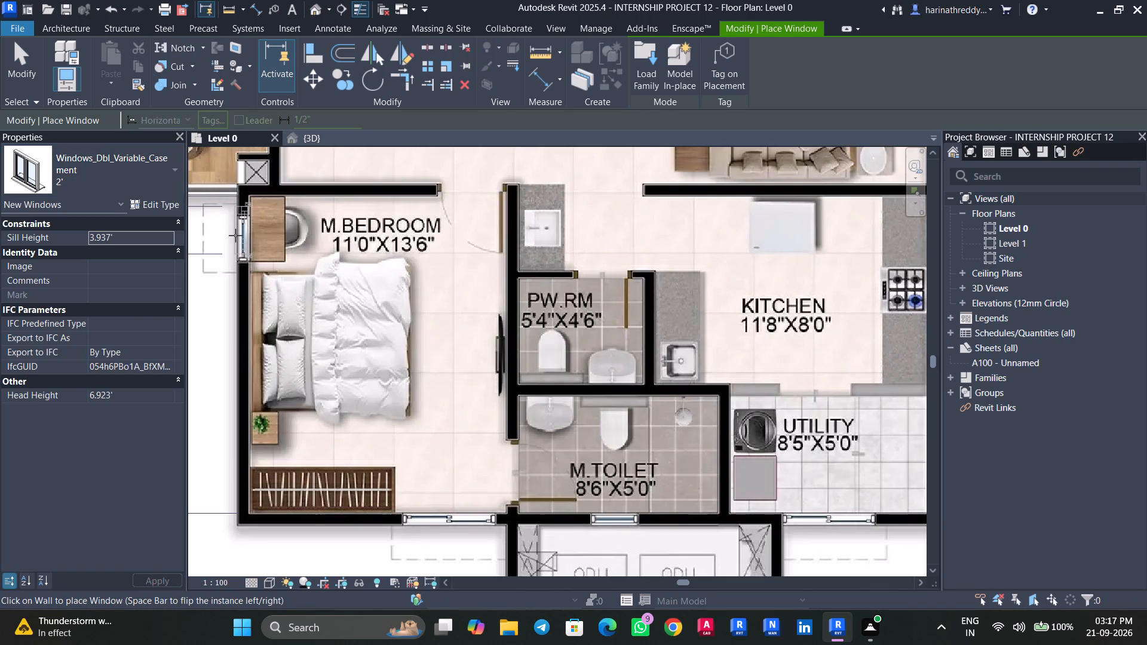
pyautogui.click(235, 238)
# End window placement and check the outer walls of flat 6, from the bedrooms down to the master toilet, for remaining window openings.
pyautogui.scroll(-8, 235, 238)
pyautogui.moveTo(259, 210); pyautogui.dragTo(295, 379, button='middle')
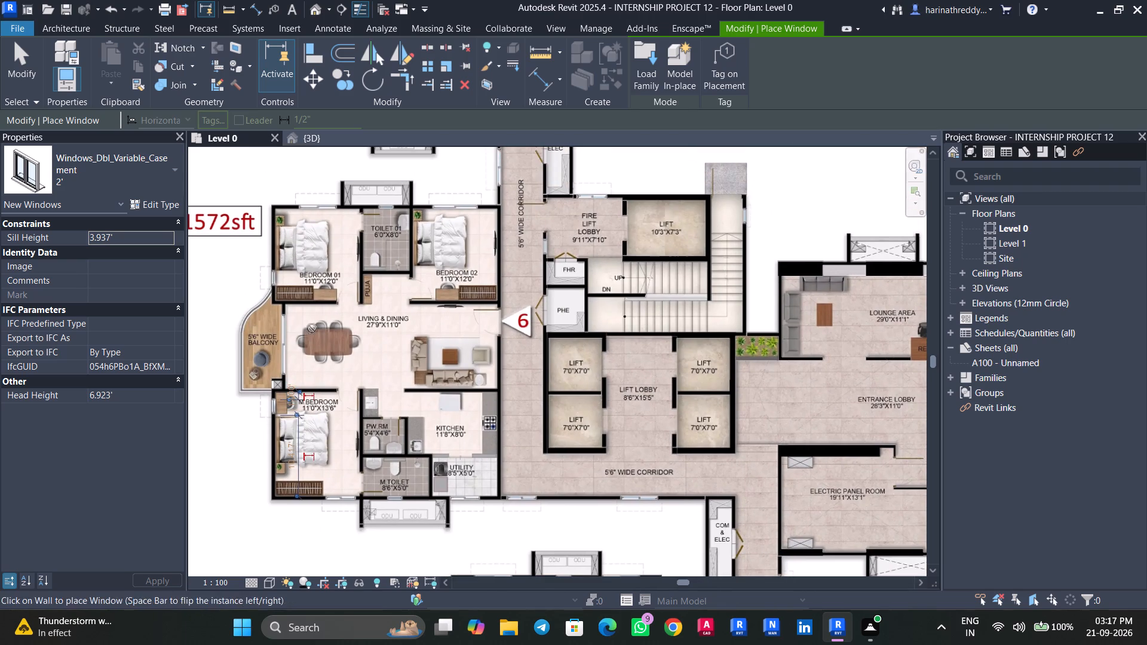
pyautogui.scroll(10, 275, 280)
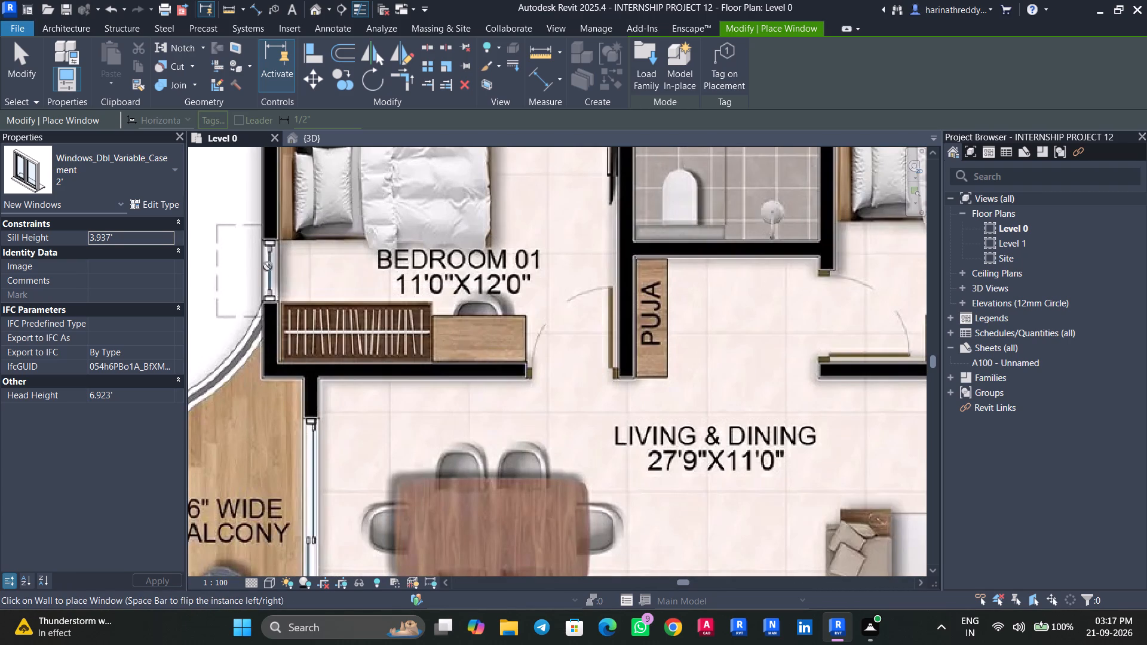
pyautogui.press('Escape')
pyautogui.press('Escape')
pyautogui.scroll(-2, 268, 267)
pyautogui.scroll(1, 268, 267)
pyautogui.scroll(-5, 268, 267)
pyautogui.moveTo(296, 239); pyautogui.dragTo(300, 333, button='middle')
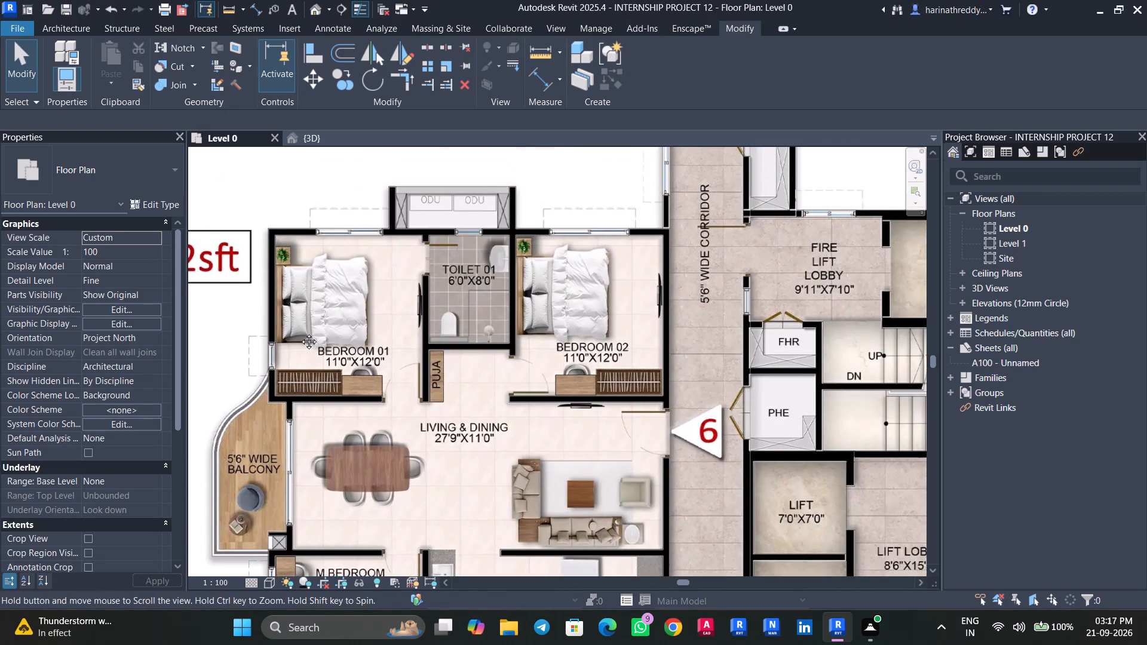
pyautogui.moveTo(300, 333); pyautogui.dragTo(302, 333, button='middle')
pyautogui.moveTo(591, 281); pyautogui.dragTo(554, 177, button='middle')
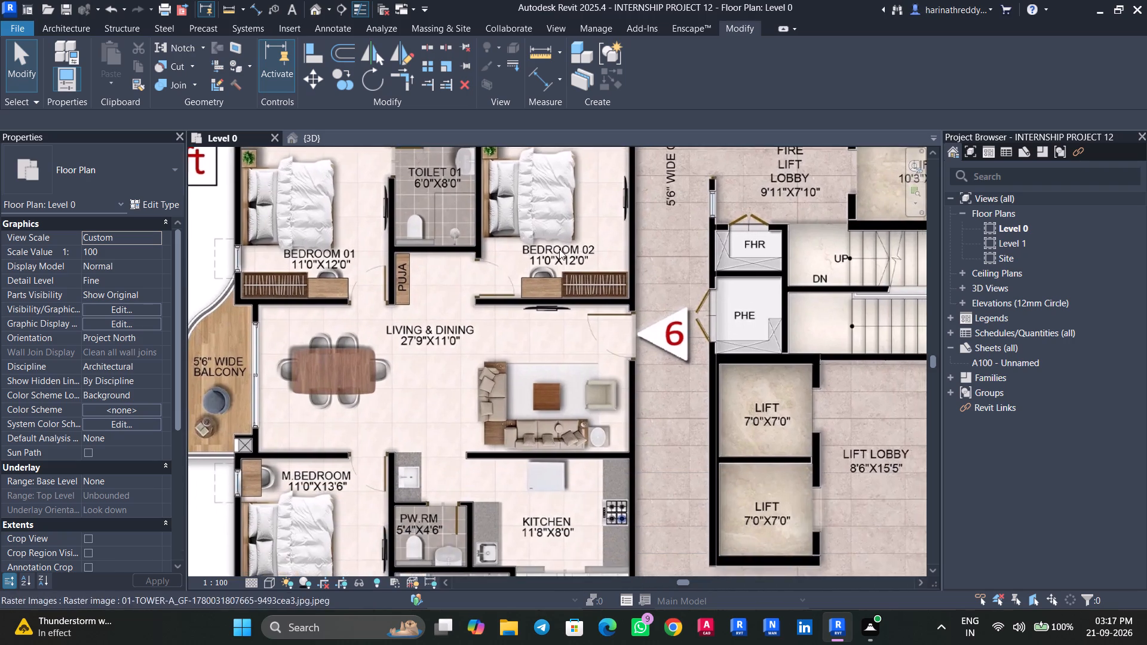
pyautogui.moveTo(565, 303); pyautogui.dragTo(566, 154, button='middle')
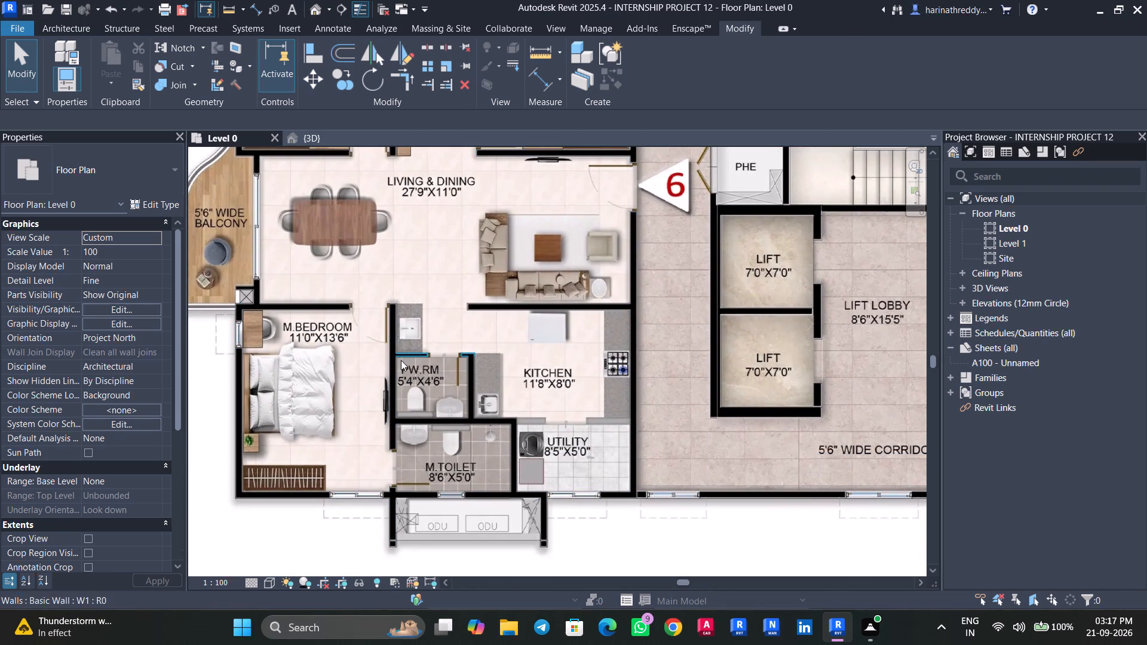
# Place a 2' Windows_Sgl_Plain window with a 6' sill height in the master toilet's outer wall.
pyautogui.press('w')
pyautogui.press('n')
pyautogui.click(55, 171)
pyautogui.scroll(-4, 73, 346)
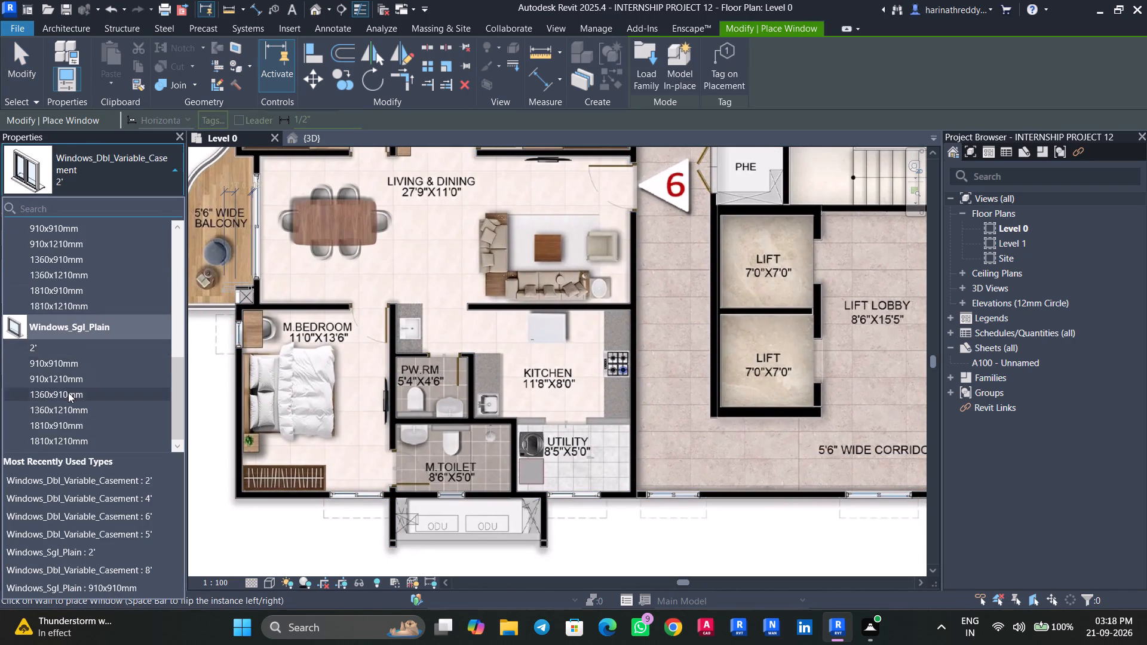
pyautogui.click(62, 348)
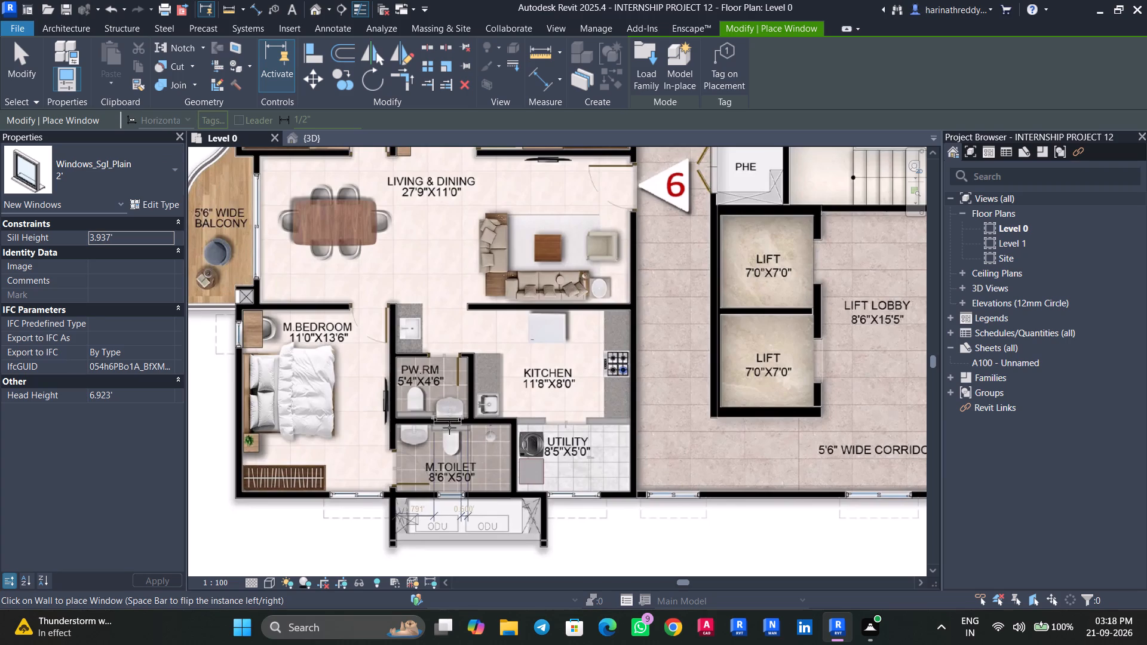
pyautogui.scroll(10, 496, 511)
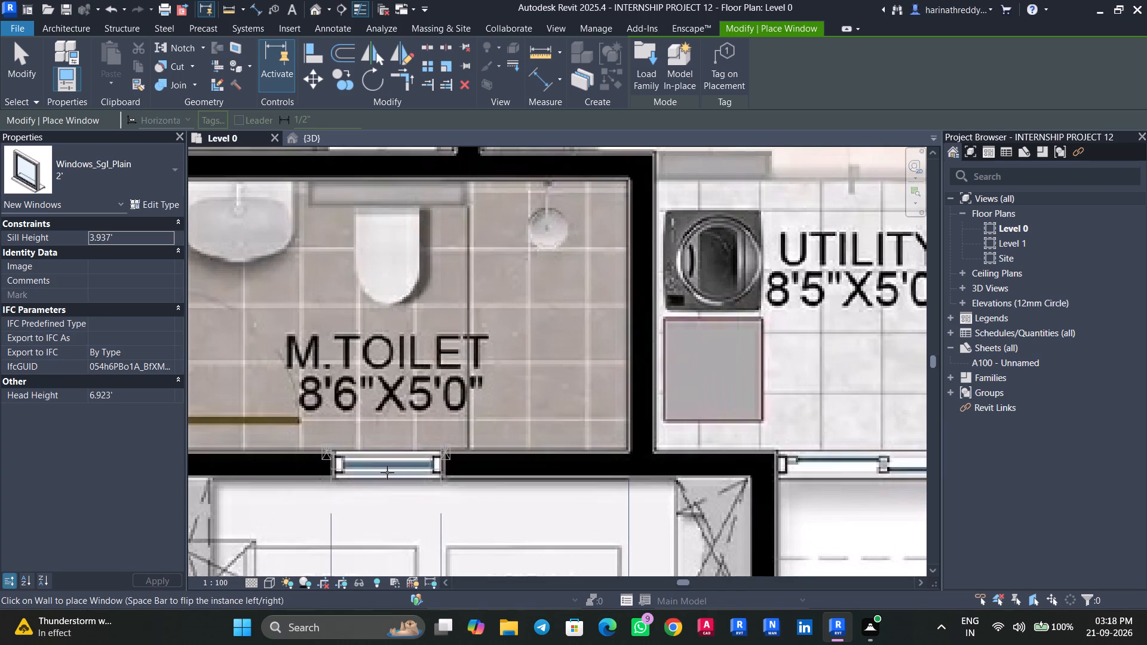
pyautogui.click(157, 236)
pyautogui.write("6'")
pyautogui.press('Return')
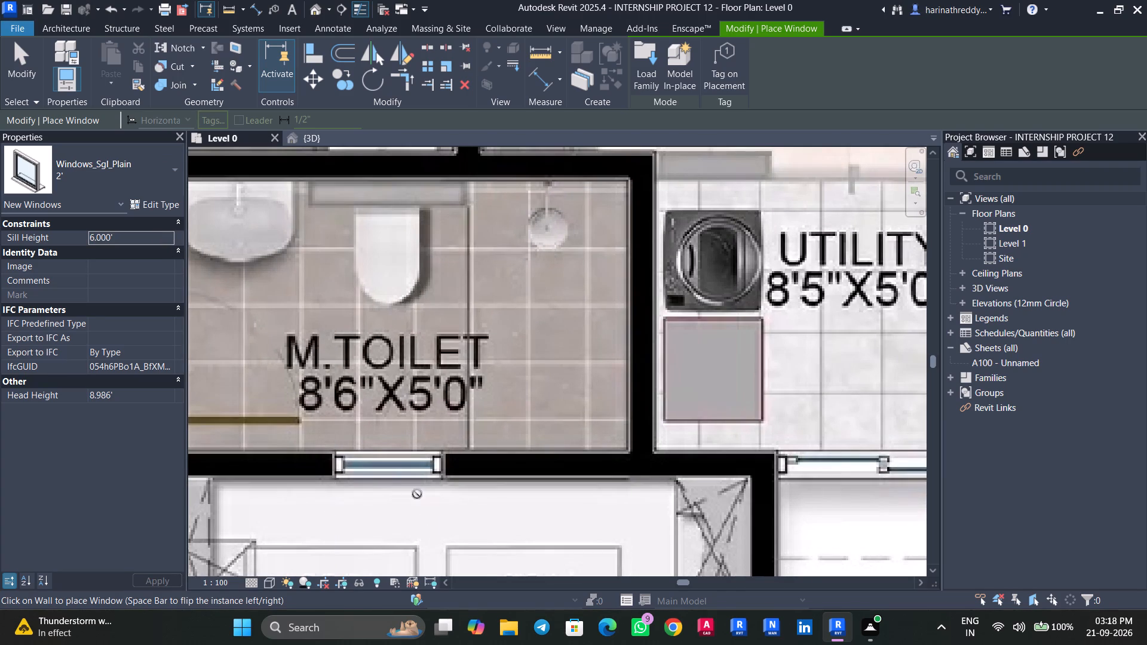
pyautogui.click(386, 472)
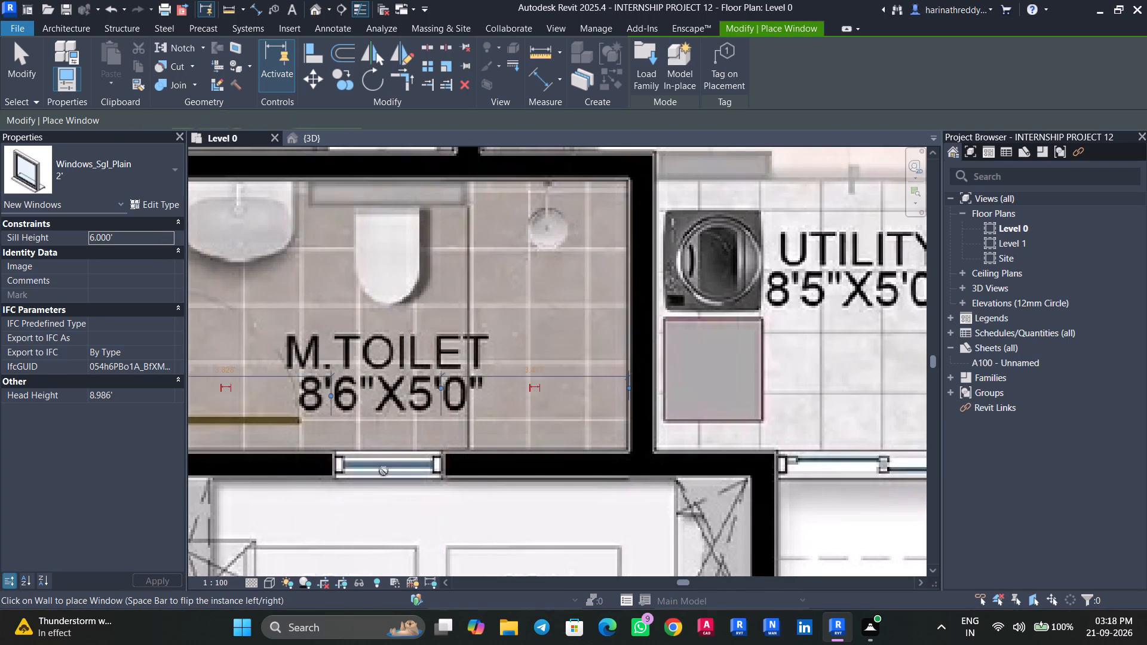
# Place another 2' Windows_Sgl_Plain window with the same sill height in Toilet 01's outer wall, then end placement.
pyautogui.scroll(-12, 383, 471)
pyautogui.moveTo(369, 312); pyautogui.dragTo(395, 506, button='middle')
pyautogui.scroll(-1, 387, 472)
pyautogui.scroll(5, 377, 274)
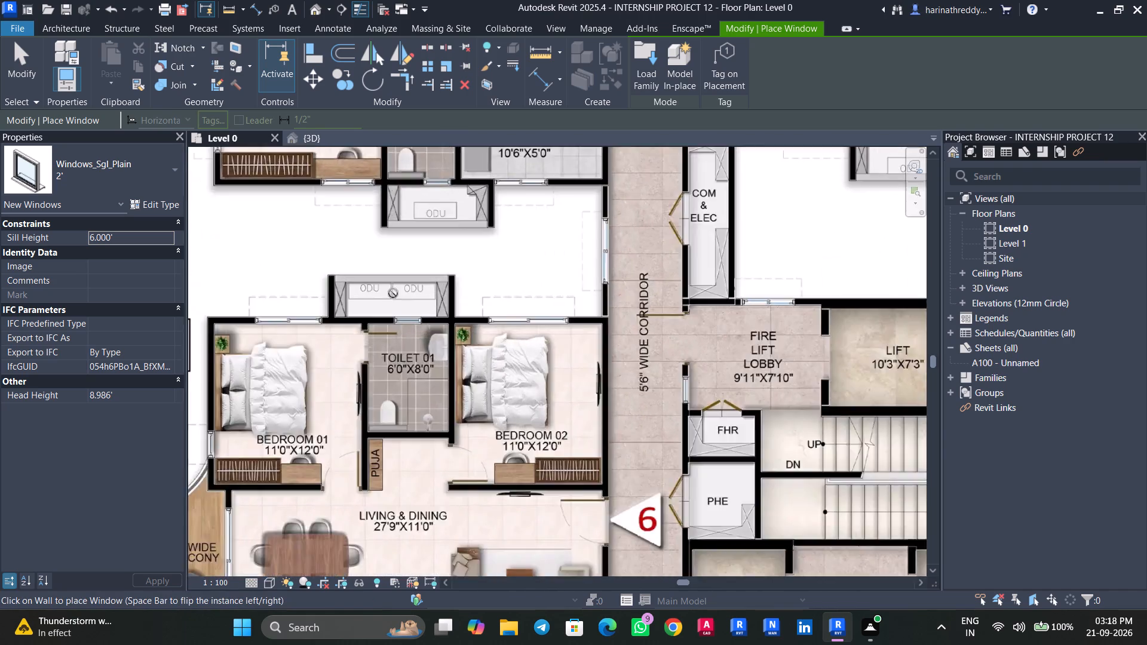
pyautogui.scroll(5, 393, 293)
pyautogui.click(412, 333)
pyautogui.scroll(-4, 412, 333)
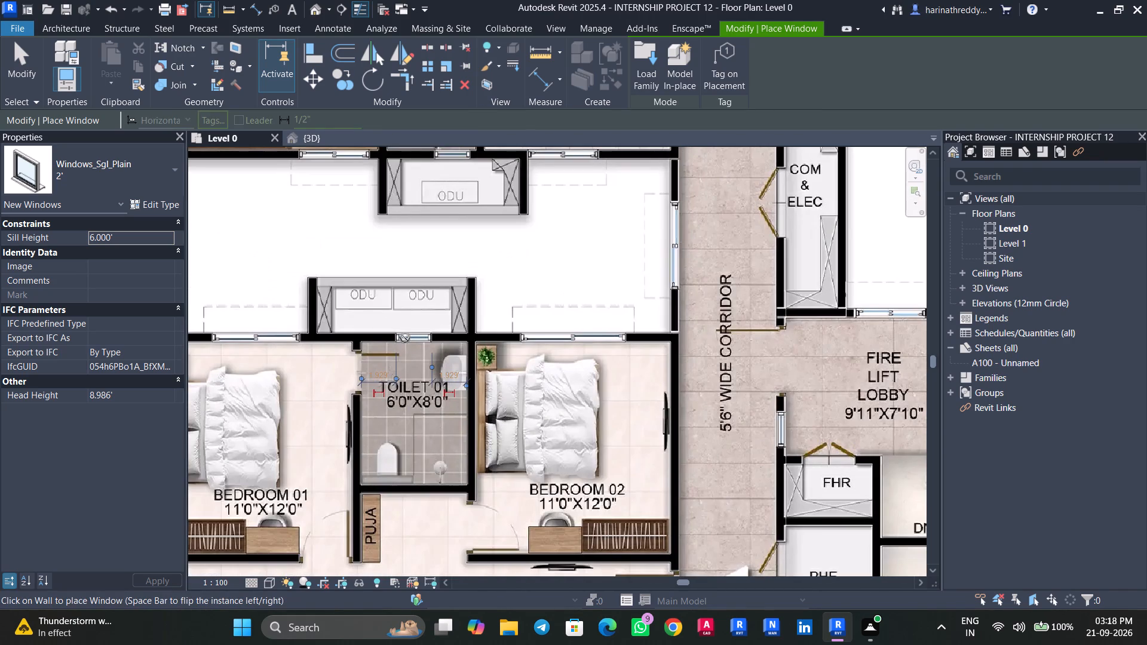
pyautogui.press('Escape')
pyautogui.press('Escape')
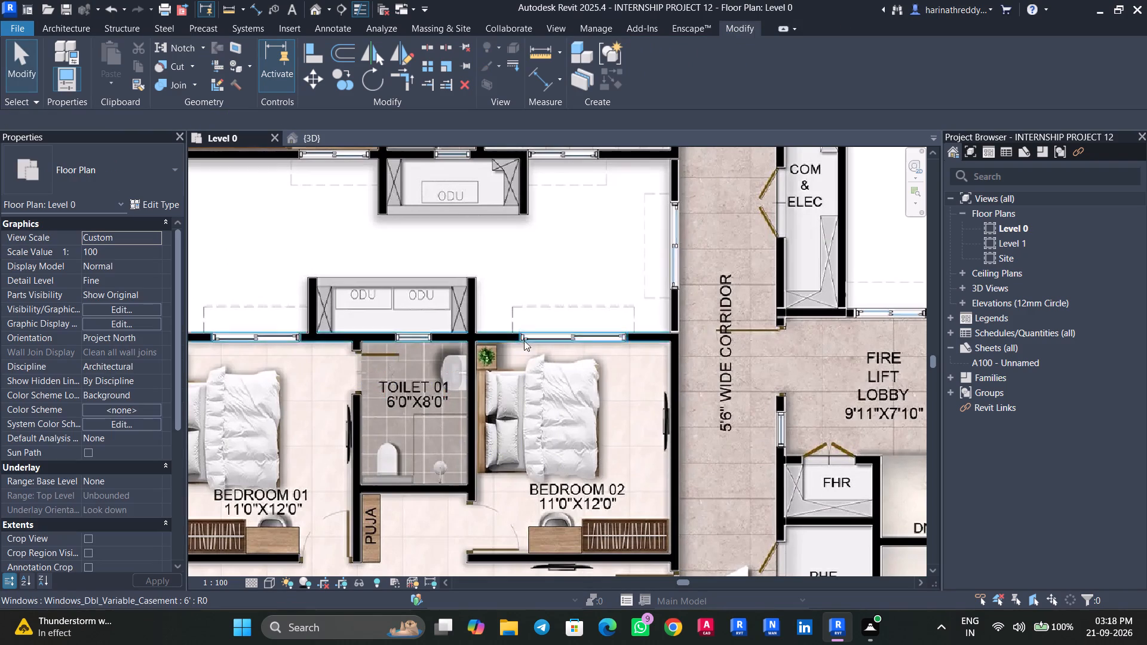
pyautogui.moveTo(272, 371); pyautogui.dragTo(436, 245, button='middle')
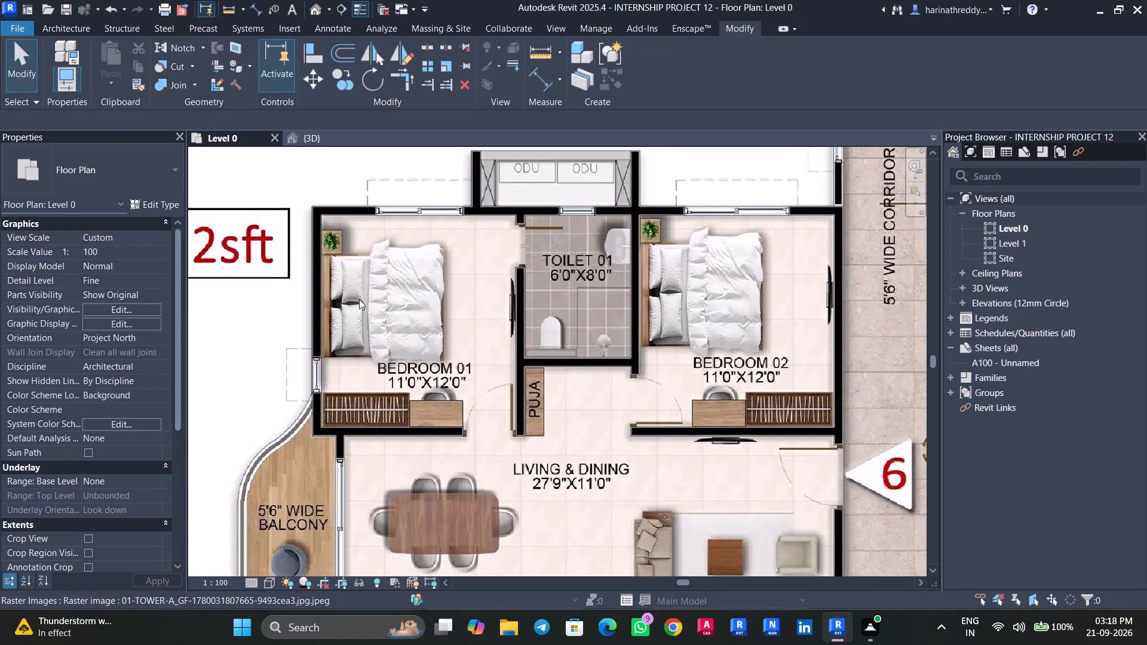
# Place a 4' Windows_Dbl_Variable_Casement window in the 5'6" wide corridor's outer wall, in the opening beside flat 6's utility.
pyautogui.moveTo(355, 348); pyautogui.dragTo(327, 217, button='middle')
pyautogui.moveTo(329, 378); pyautogui.dragTo(346, 177, button='middle')
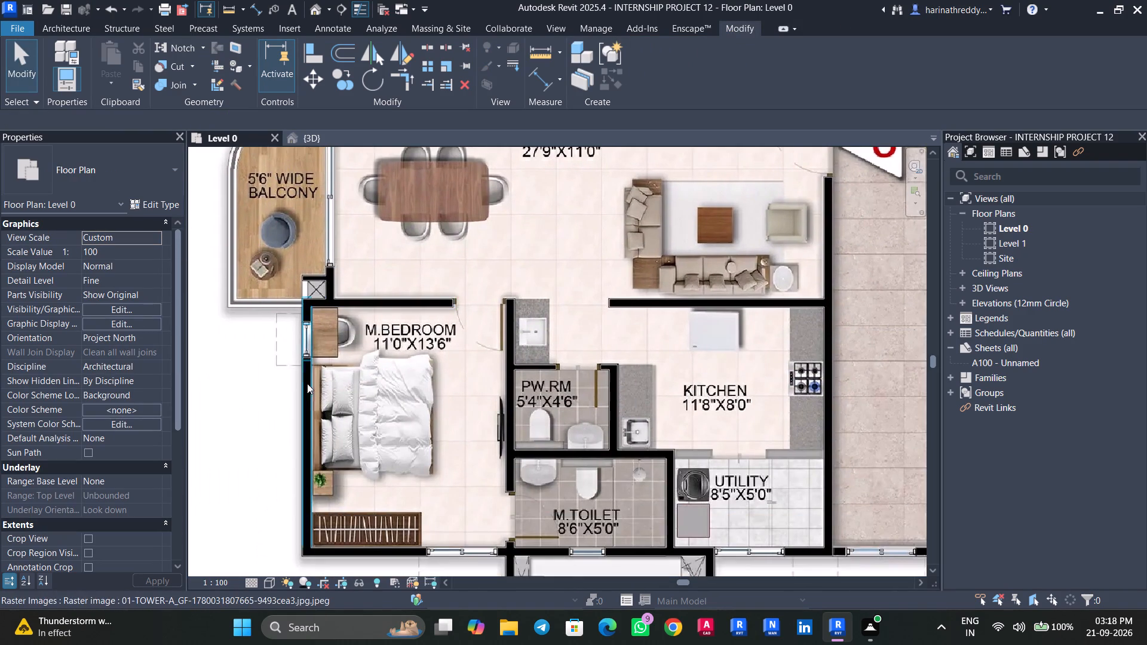
pyautogui.moveTo(415, 386); pyautogui.dragTo(396, 315, button='middle')
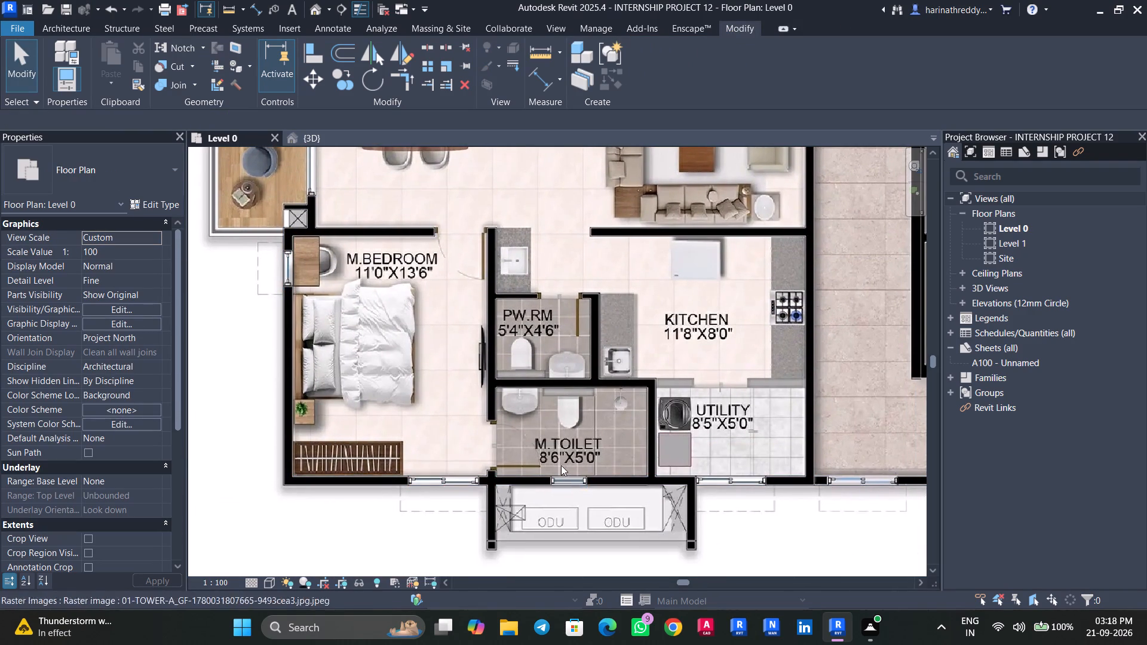
pyautogui.moveTo(556, 461); pyautogui.dragTo(368, 439, button='middle')
pyautogui.moveTo(578, 472); pyautogui.dragTo(391, 422, button='middle')
pyautogui.press('w')
pyautogui.press('n')
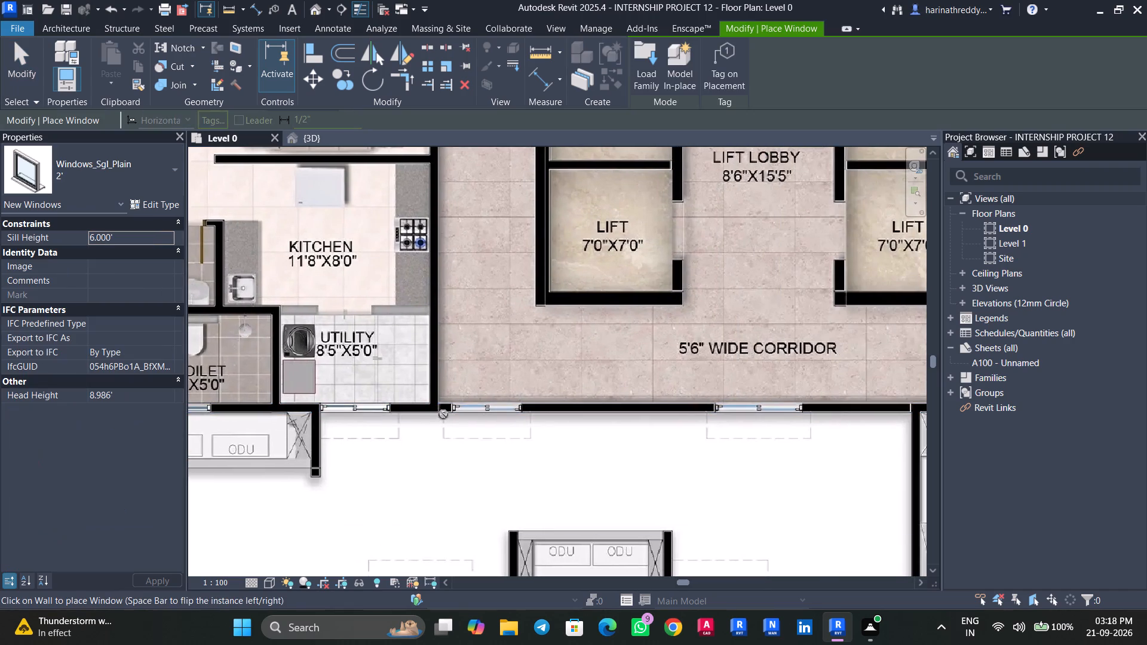
pyautogui.click(148, 172)
pyautogui.scroll(3, 40, 357)
pyautogui.click(40, 317)
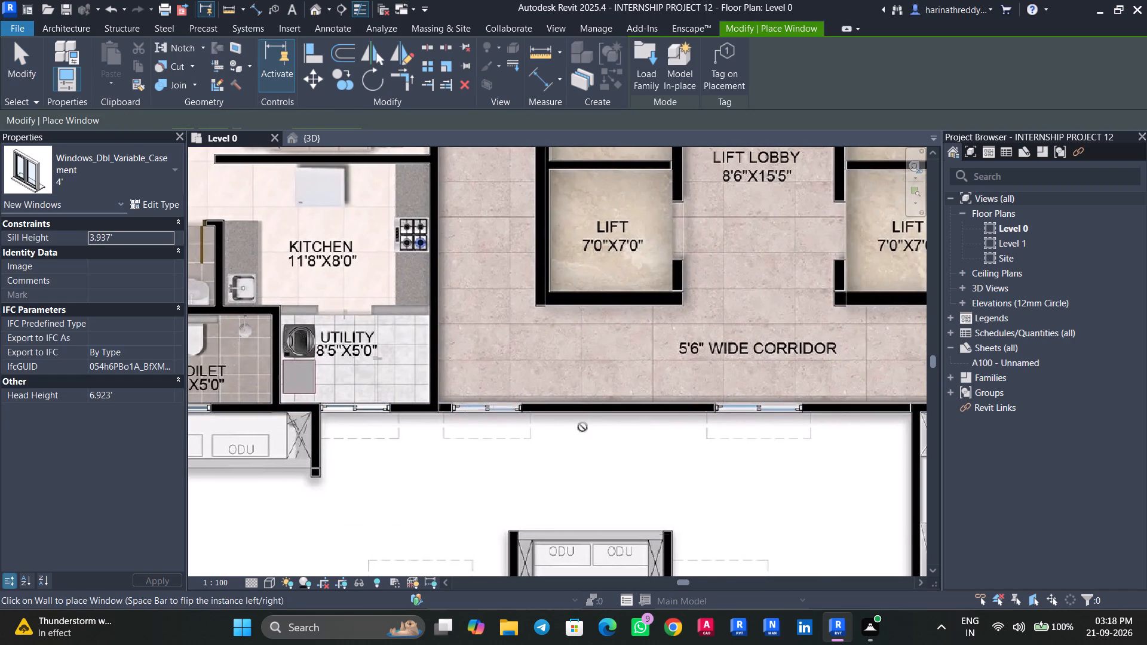
pyautogui.scroll(6, 474, 406)
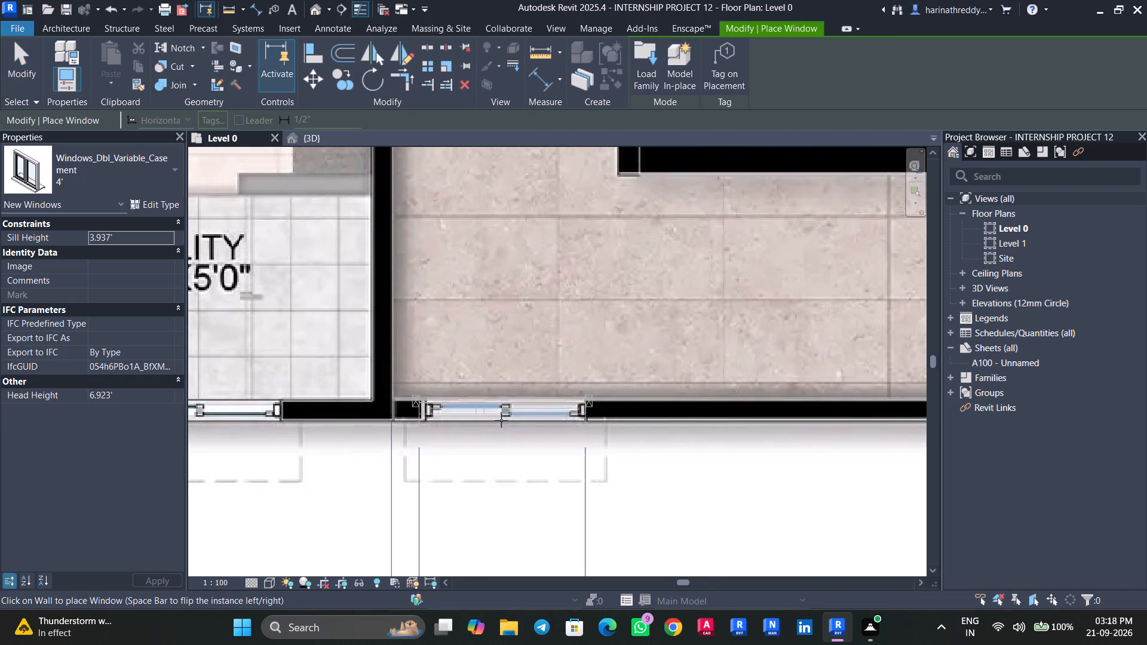
pyautogui.click(502, 420)
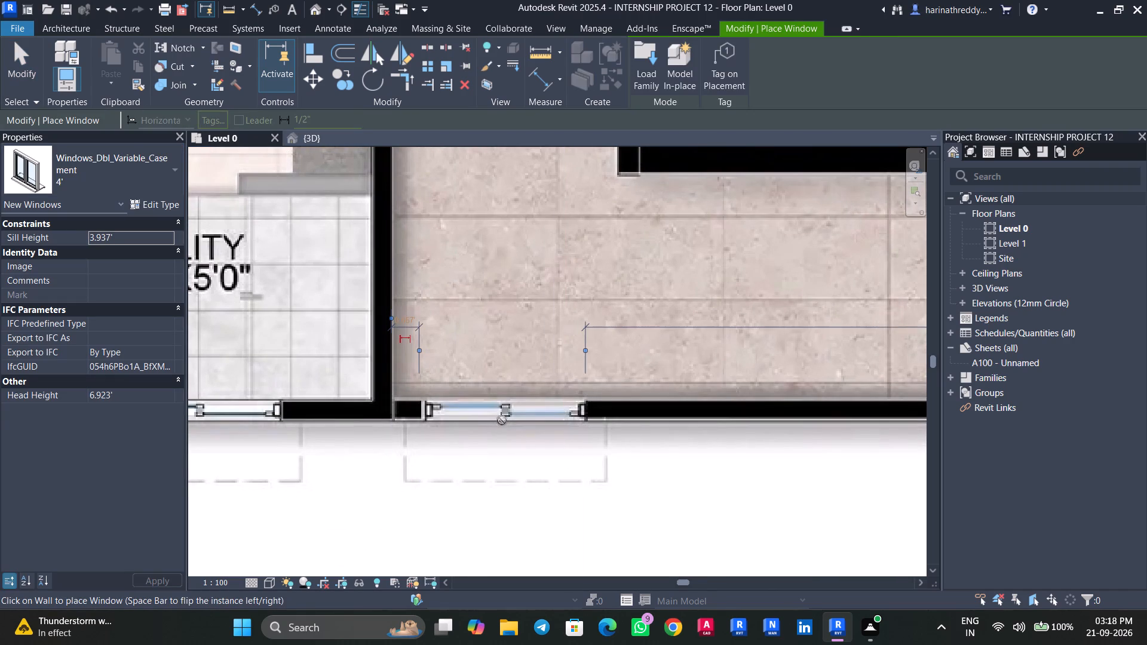
# Place a 5' Windows_Dbl_Variable_Casement window in the corridor wall's second opening, near the lift lobby, and end window placement.
pyautogui.moveTo(645, 448); pyautogui.dragTo(222, 466, button='middle')
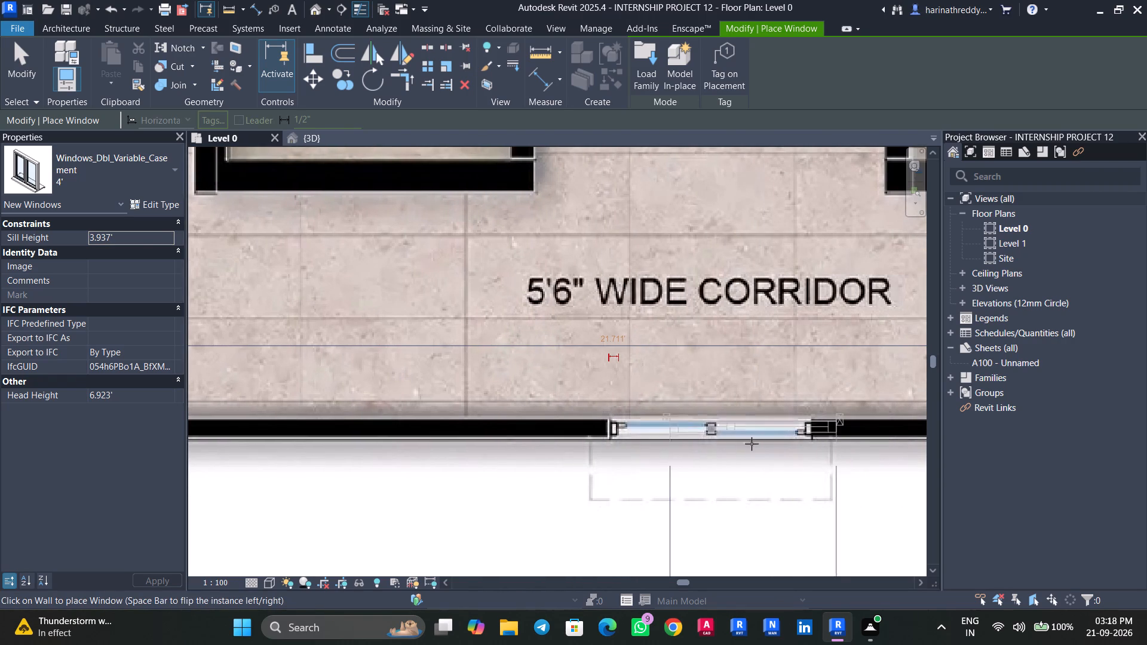
pyautogui.moveTo(136, 164); pyautogui.dragTo(132, 153)
pyautogui.click(72, 241)
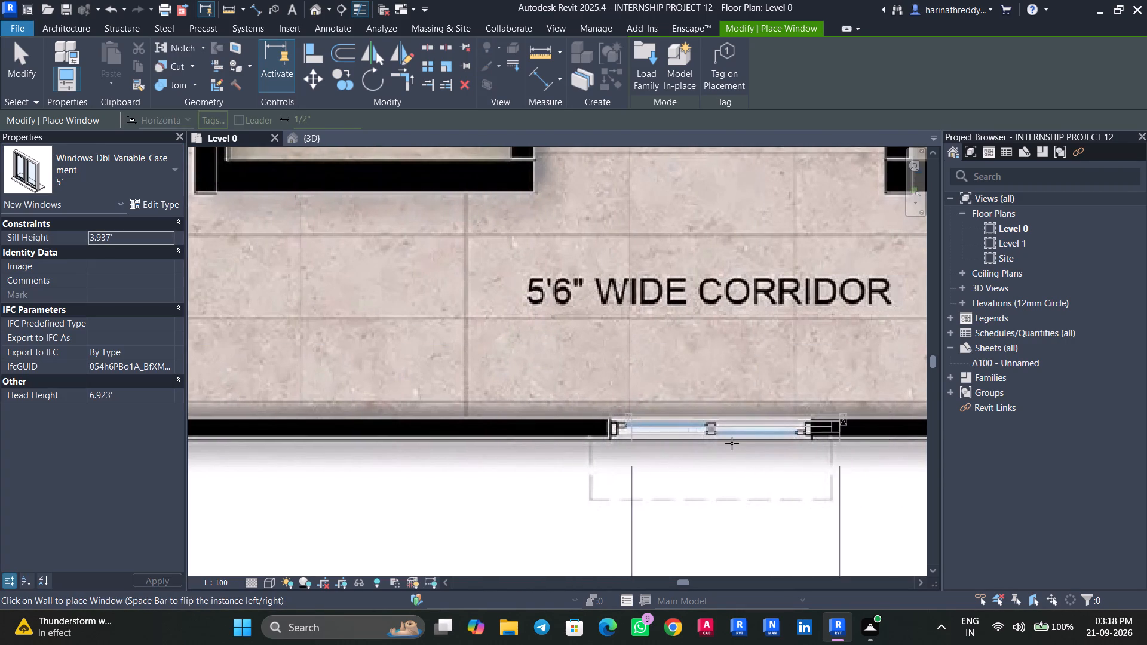
pyautogui.click(704, 441)
pyautogui.scroll(-2, 704, 441)
pyautogui.moveTo(707, 444); pyautogui.dragTo(480, 389, button='middle')
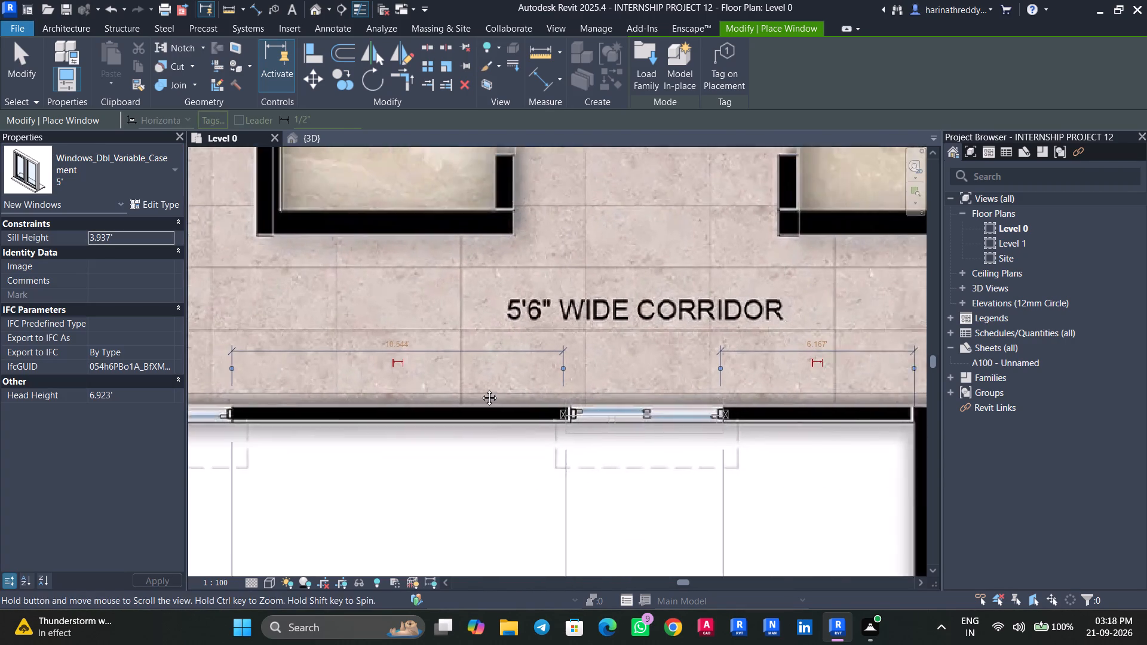
pyautogui.moveTo(480, 389); pyautogui.dragTo(302, 347, button='middle')
pyautogui.scroll(-9, 588, 383)
pyautogui.press('Escape')
pyautogui.press('Escape')
pyautogui.press('Escape')
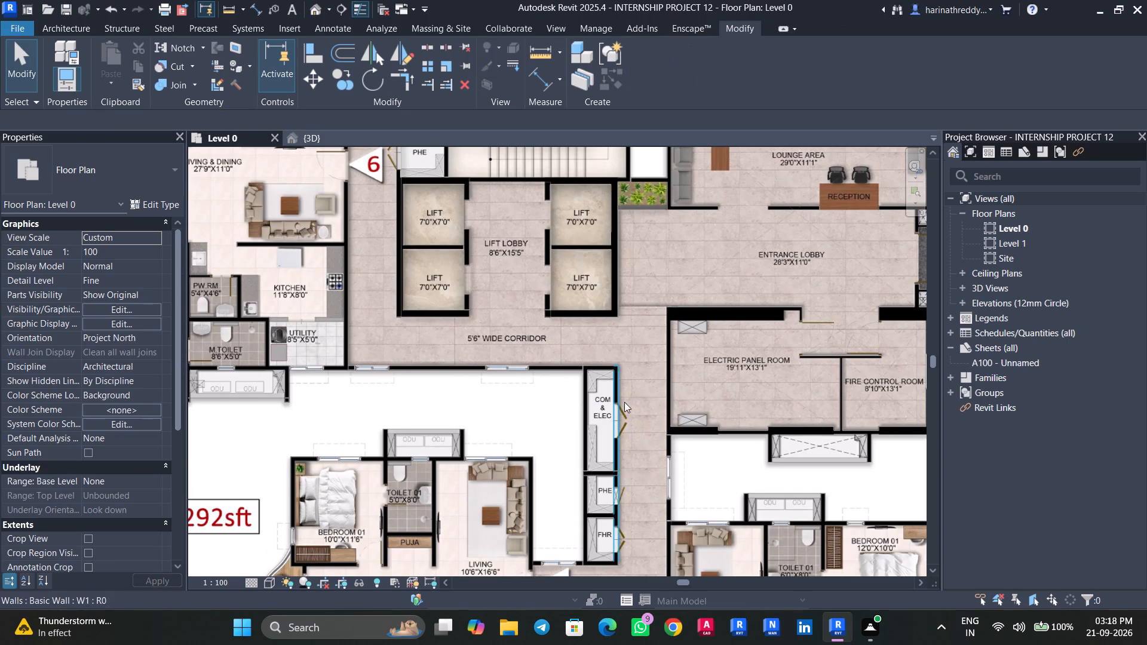
# Examine the corridors, service shafts and neighbouring flats for remaining window openings, finishing at the 1292 sft flat 5.
pyautogui.moveTo(624, 402); pyautogui.dragTo(611, 265, button='middle')
pyautogui.scroll(8, 604, 287)
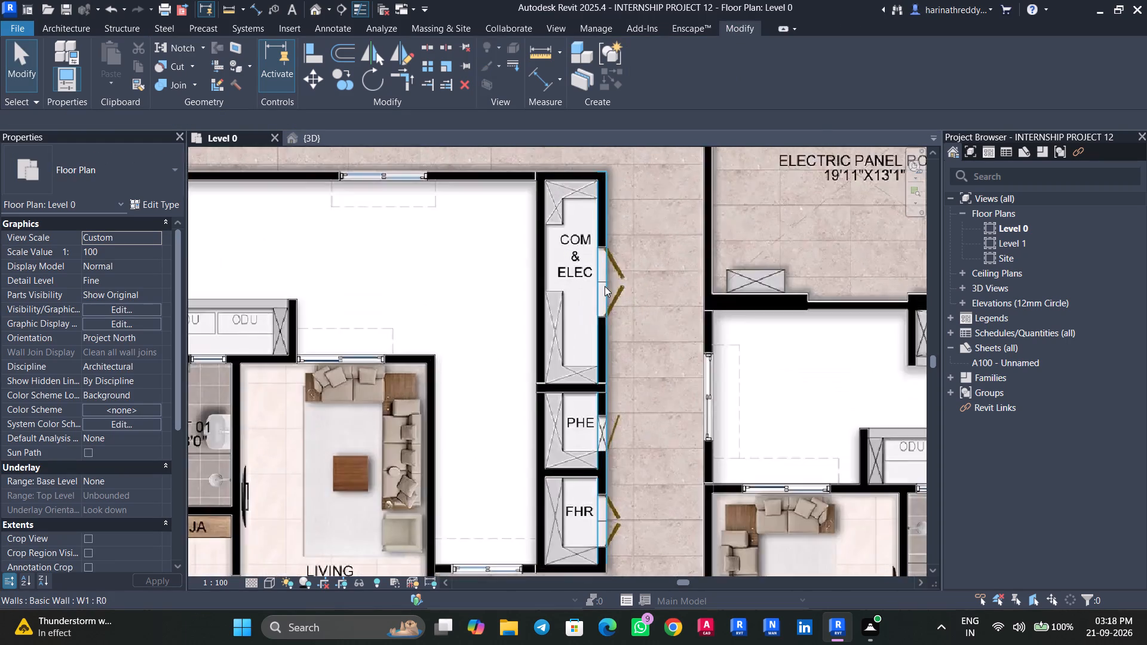
pyautogui.scroll(2, 605, 286)
pyautogui.scroll(-8, 606, 286)
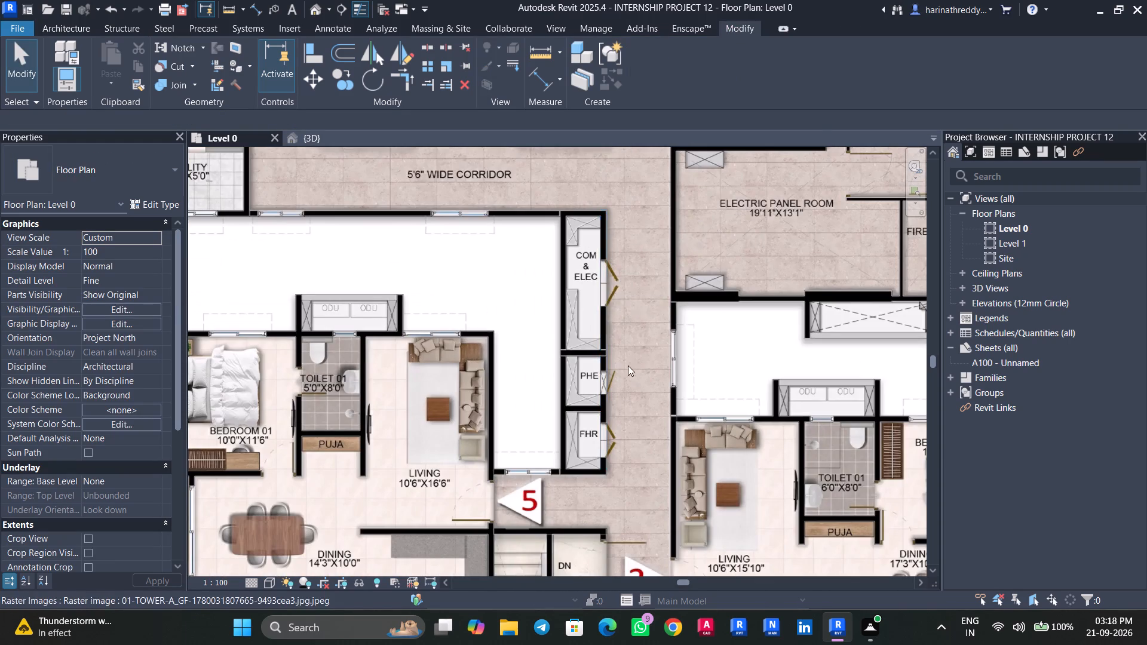
pyautogui.moveTo(629, 416); pyautogui.dragTo(641, 293, button='middle')
pyautogui.scroll(-3, 443, 214)
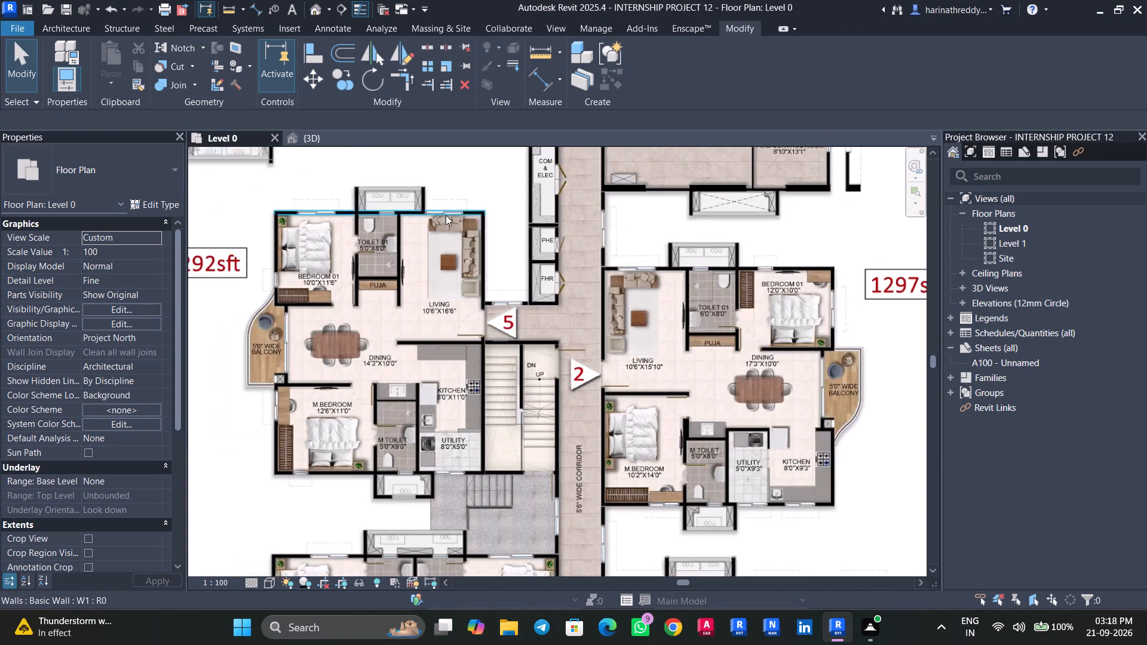
pyautogui.scroll(-4, 446, 215)
pyautogui.moveTo(448, 231); pyautogui.dragTo(461, 322, button='middle')
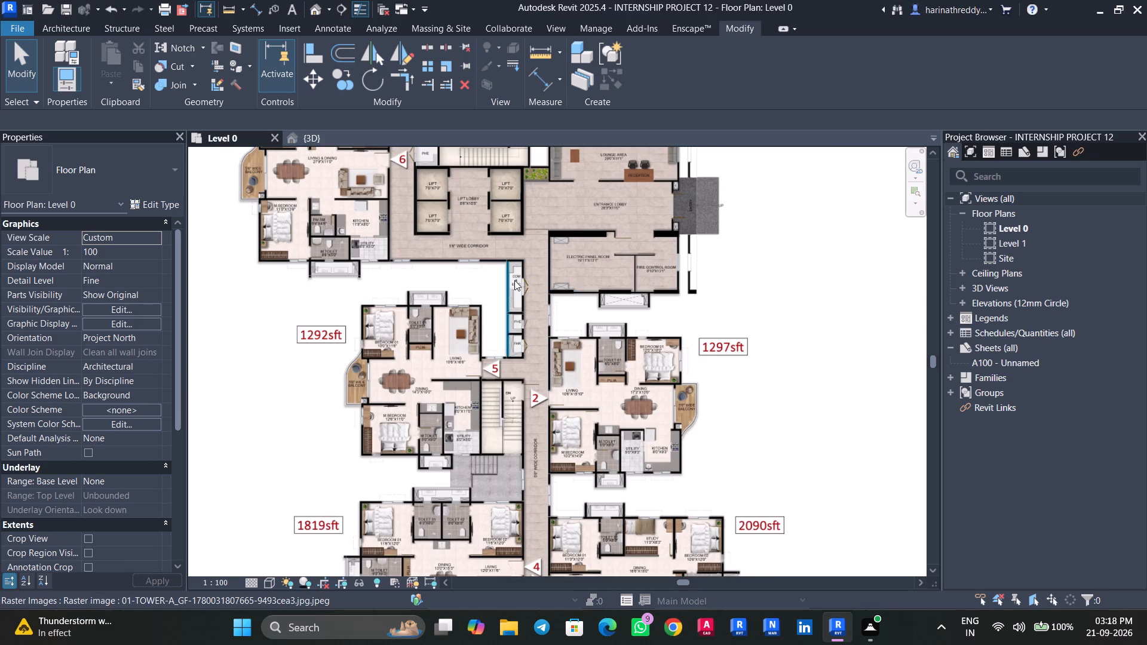
pyautogui.scroll(9, 514, 280)
pyautogui.scroll(-8, 580, 306)
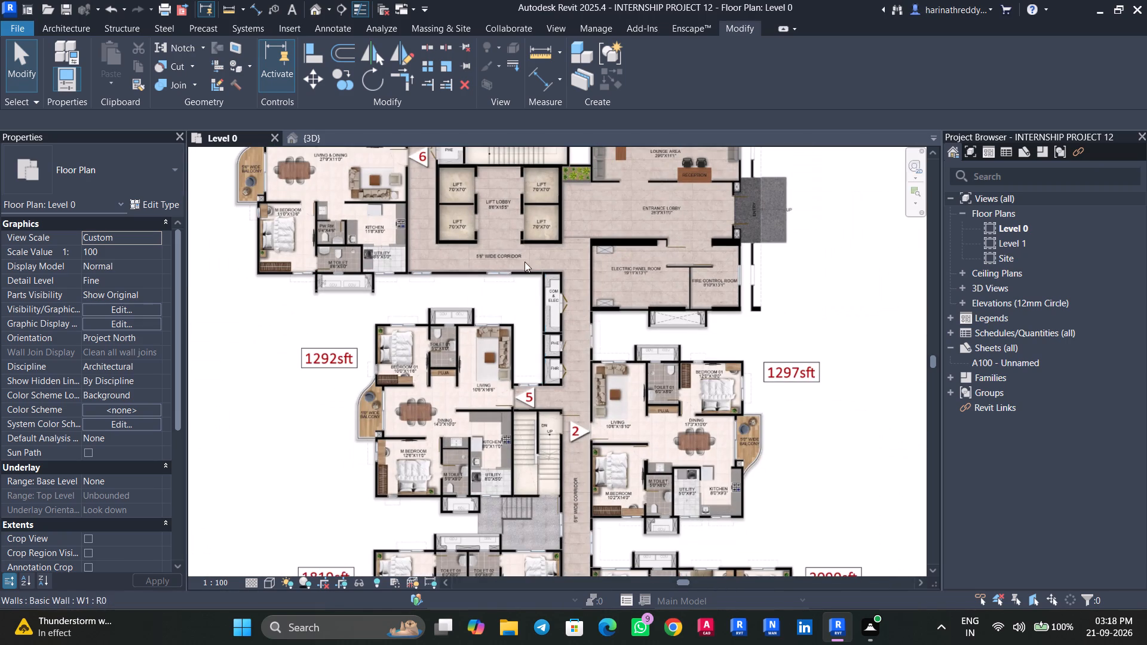
pyautogui.moveTo(572, 386); pyautogui.dragTo(556, 202, button='middle')
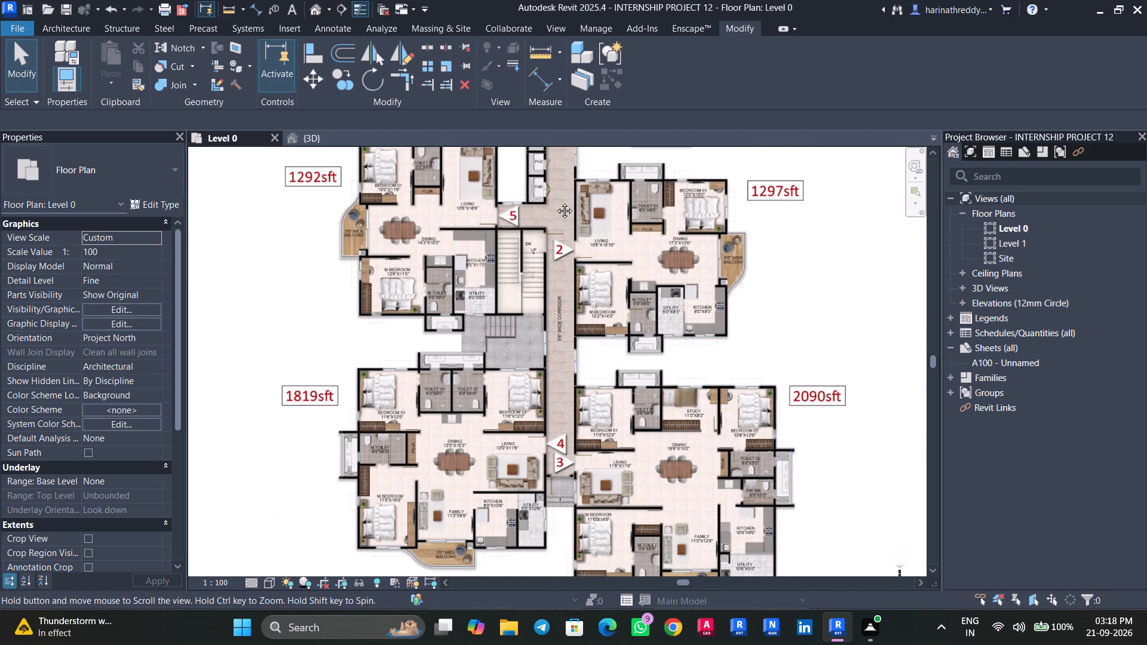
pyautogui.moveTo(556, 202); pyautogui.dragTo(564, 536, button='middle')
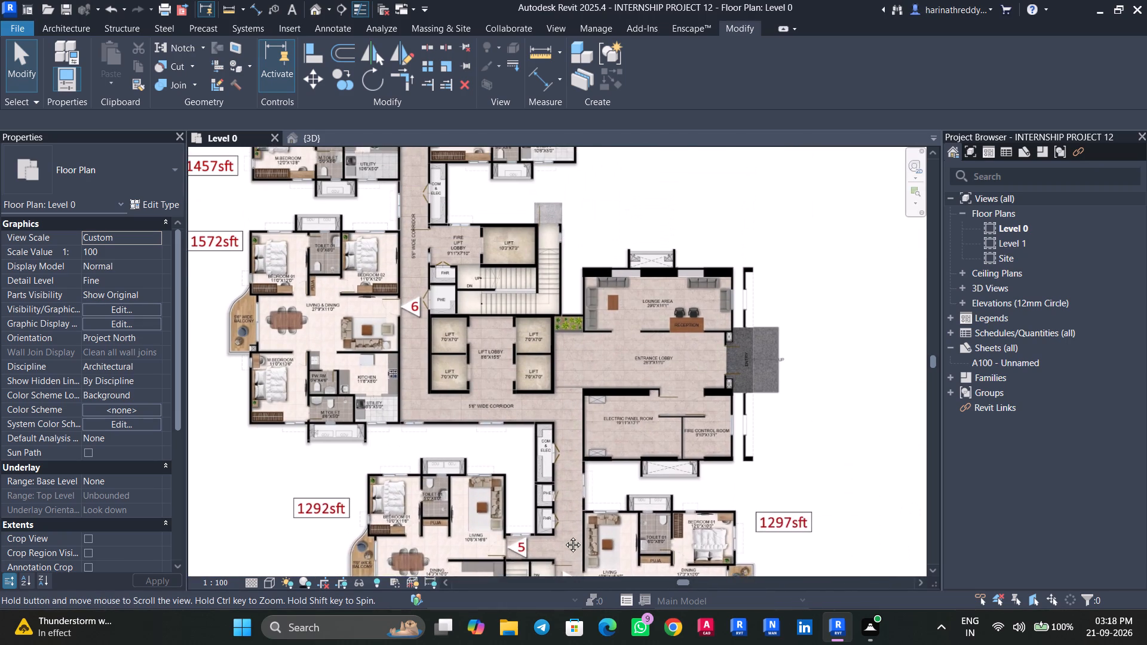
pyautogui.moveTo(564, 536); pyautogui.dragTo(605, 610, button='middle')
pyautogui.scroll(1, 449, 279)
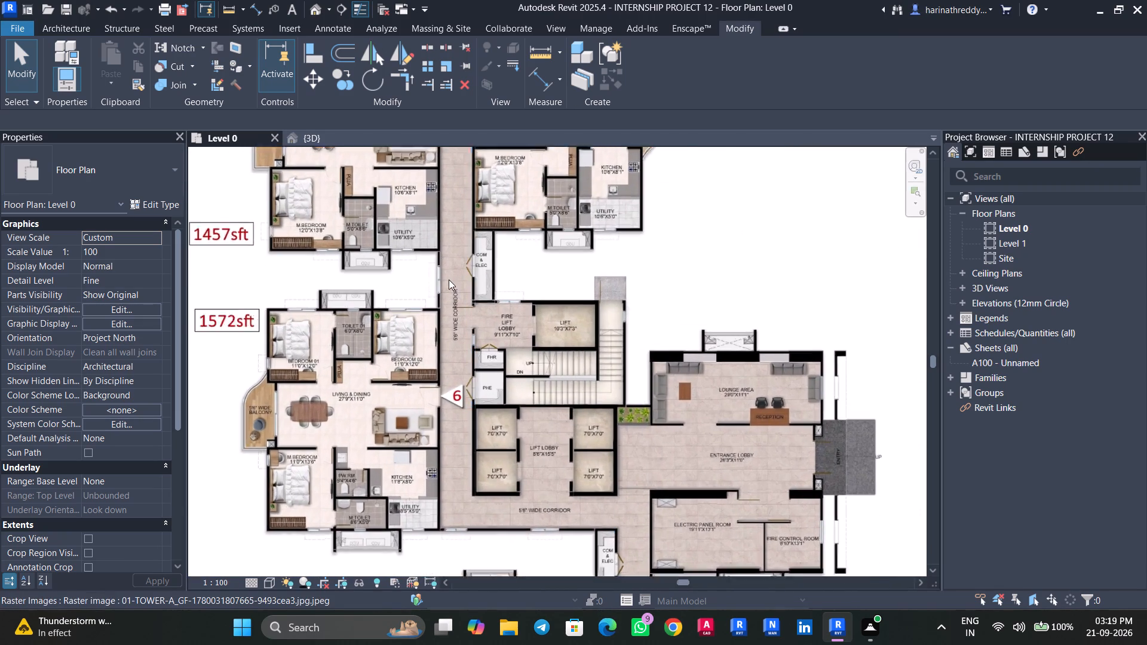
pyautogui.scroll(2, 449, 279)
pyautogui.scroll(-1, 449, 279)
pyautogui.scroll(2, 449, 279)
pyautogui.scroll(-1, 449, 279)
pyautogui.moveTo(451, 291); pyautogui.dragTo(471, 430, button='middle')
pyautogui.scroll(1, 471, 429)
pyautogui.scroll(-4, 471, 429)
pyautogui.moveTo(471, 429); pyautogui.dragTo(466, 146, button='middle')
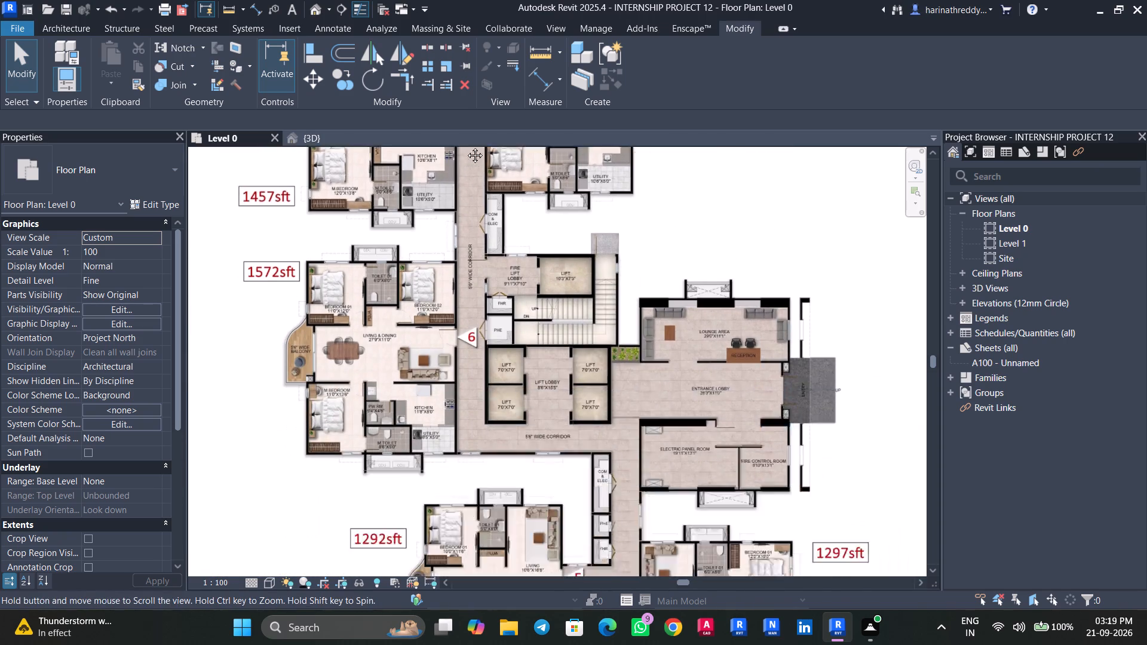
pyautogui.moveTo(466, 146); pyautogui.dragTo(466, 132, button='middle')
pyautogui.scroll(4, 575, 424)
pyautogui.moveTo(563, 372); pyautogui.dragTo(551, 253, button='middle')
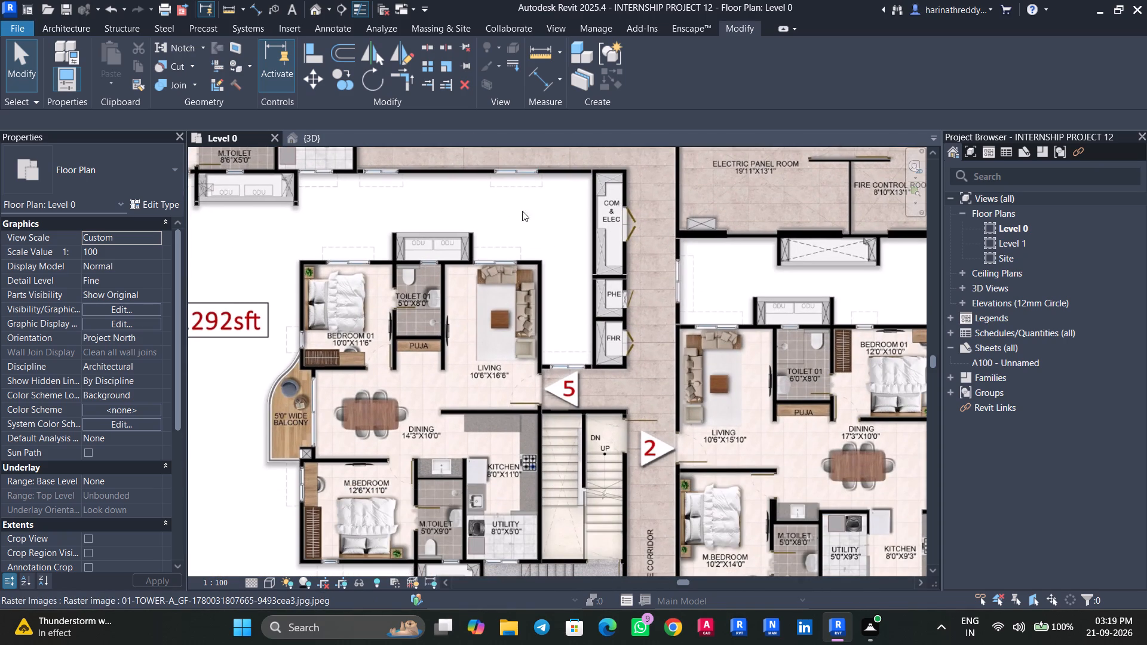
pyautogui.scroll(-2, 560, 309)
pyautogui.moveTo(565, 312); pyautogui.dragTo(579, 244, button='middle')
pyautogui.scroll(4, 533, 274)
pyautogui.moveTo(533, 274); pyautogui.dragTo(542, 359, button='middle')
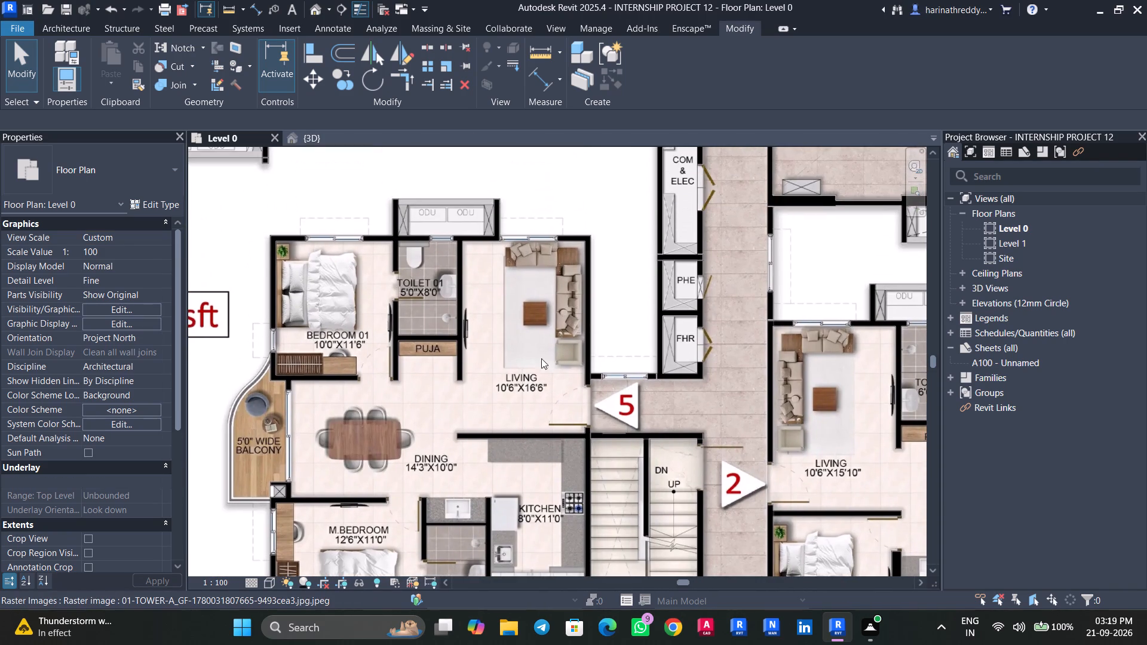
# Place a 5' Windows_Dbl_Variable_Casement window in flat 5's living room outer wall, behind the sofa.
pyautogui.press('w')
pyautogui.press('n')
pyautogui.click(134, 150)
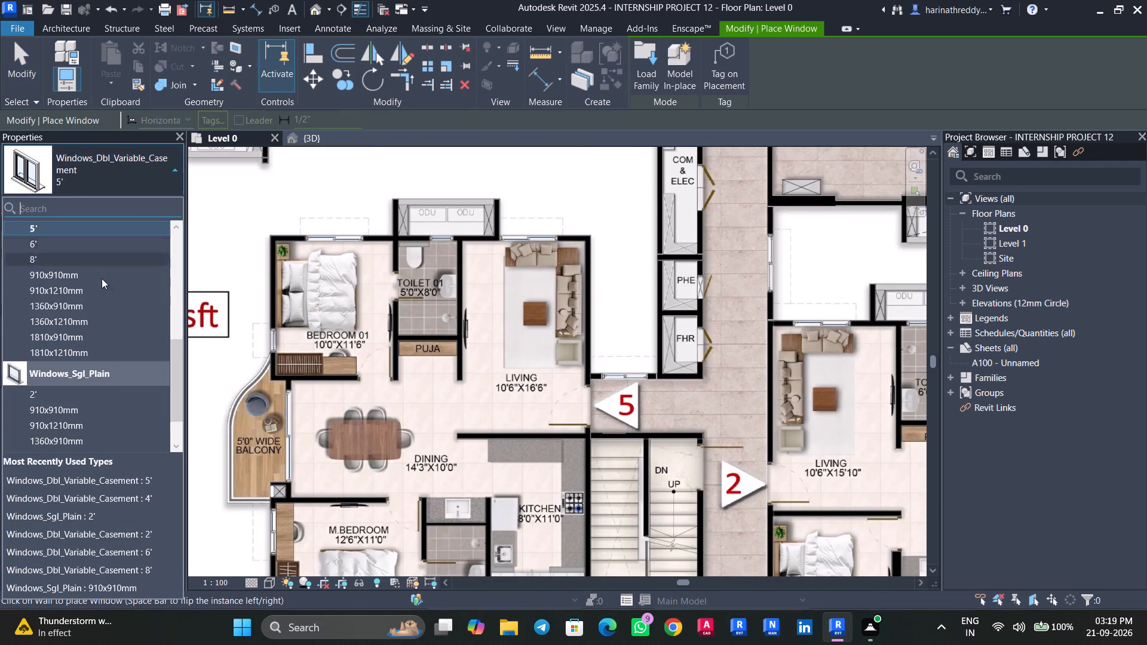
pyautogui.scroll(3, 84, 307)
pyautogui.click(57, 363)
pyautogui.scroll(11, 538, 221)
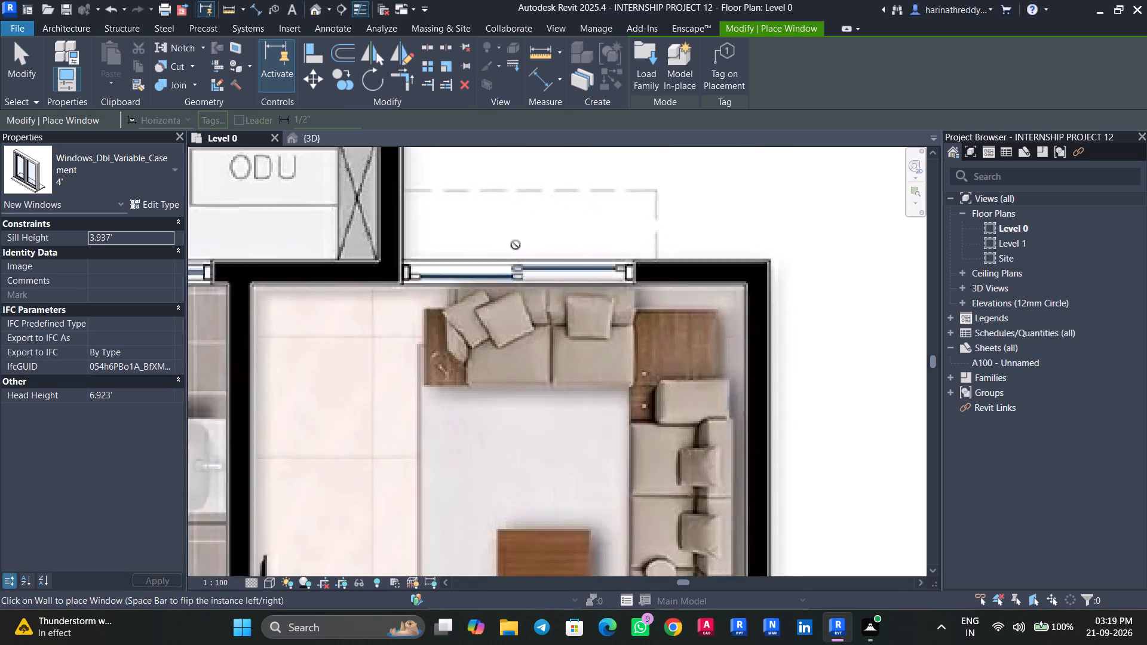
pyautogui.click(166, 173)
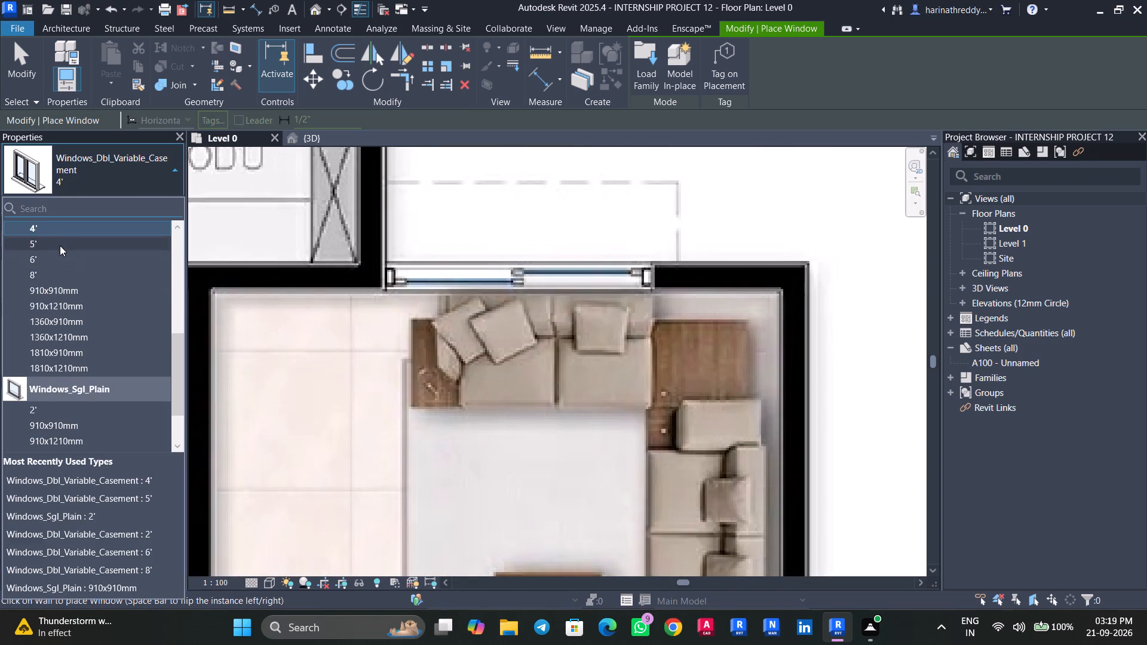
pyautogui.click(60, 244)
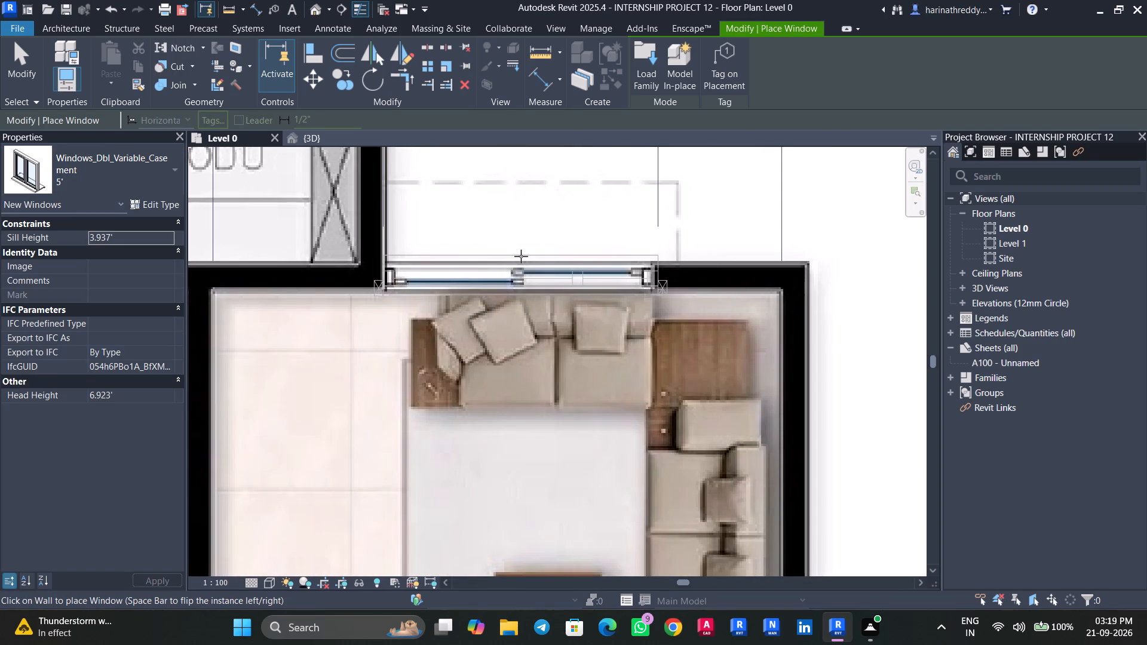
pyautogui.click(520, 256)
# Place another 5' casement window in flat 5's Bedroom 01, in the outer wall in line with the living room window.
pyautogui.scroll(-7, 520, 255)
pyautogui.moveTo(527, 257); pyautogui.dragTo(725, 208, button='middle')
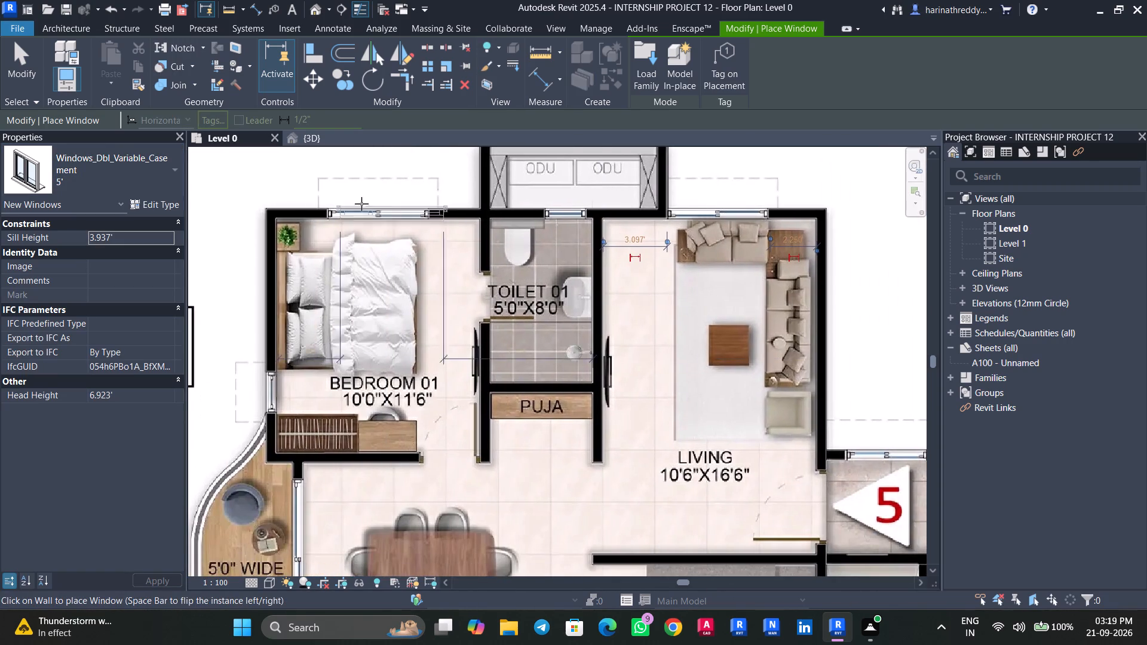
pyautogui.scroll(5, 387, 211)
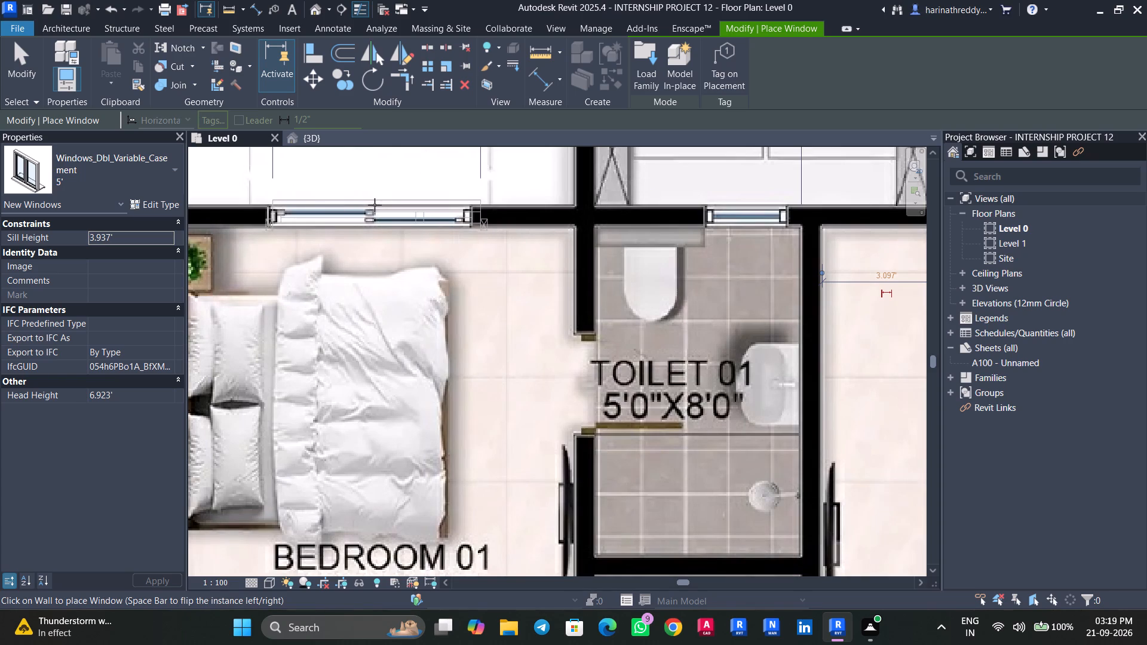
pyautogui.click(369, 201)
pyautogui.scroll(-3, 401, 214)
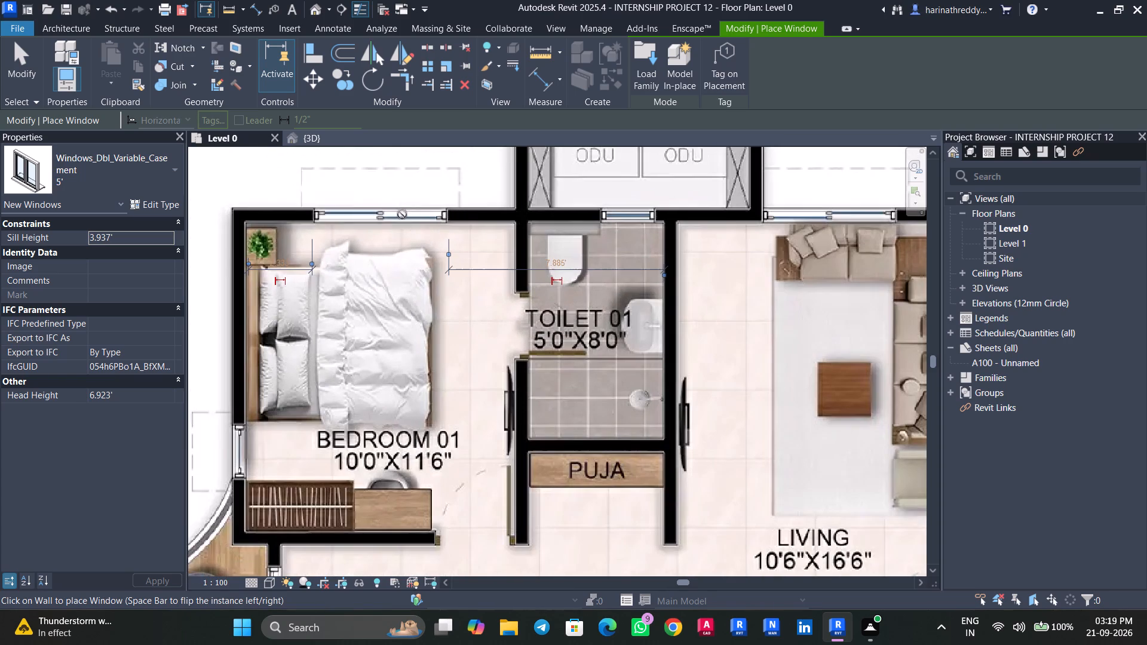
# Place a 2' Windows_Dbl_Variable_Casement window in Bedroom 01's outer side wall, between the bed and the wardrobe.
pyautogui.click(99, 174)
pyautogui.press('Escape')
pyautogui.moveTo(379, 303); pyautogui.dragTo(408, 139, button='middle')
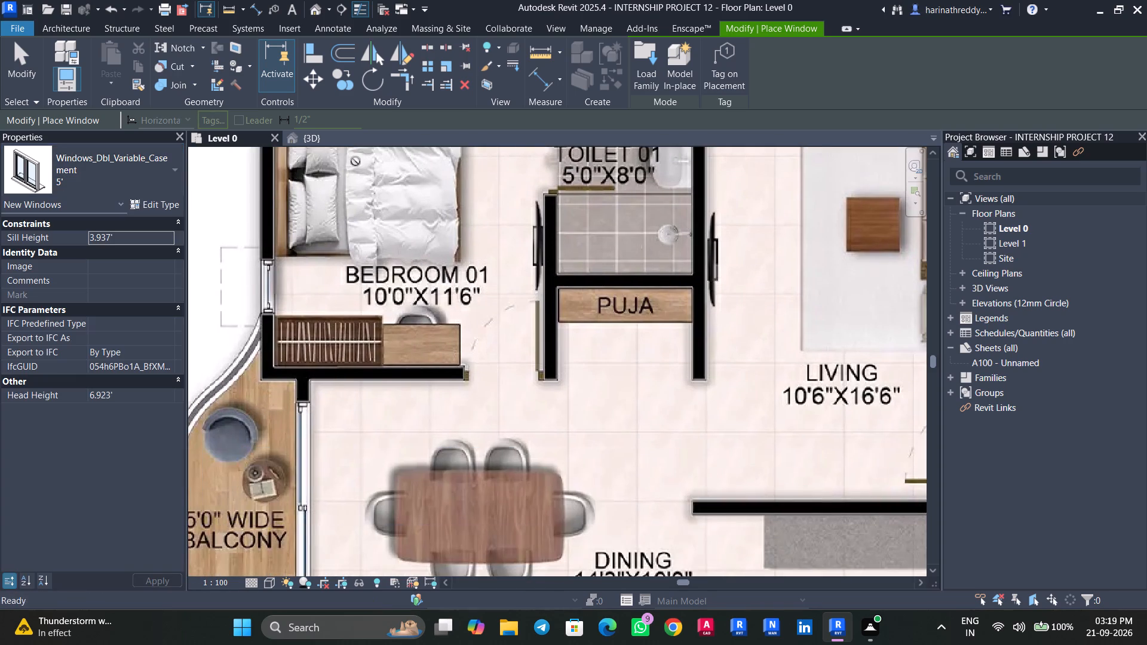
pyautogui.click(118, 151)
pyautogui.scroll(5, 87, 311)
pyautogui.scroll(-1, 85, 352)
pyautogui.click(54, 407)
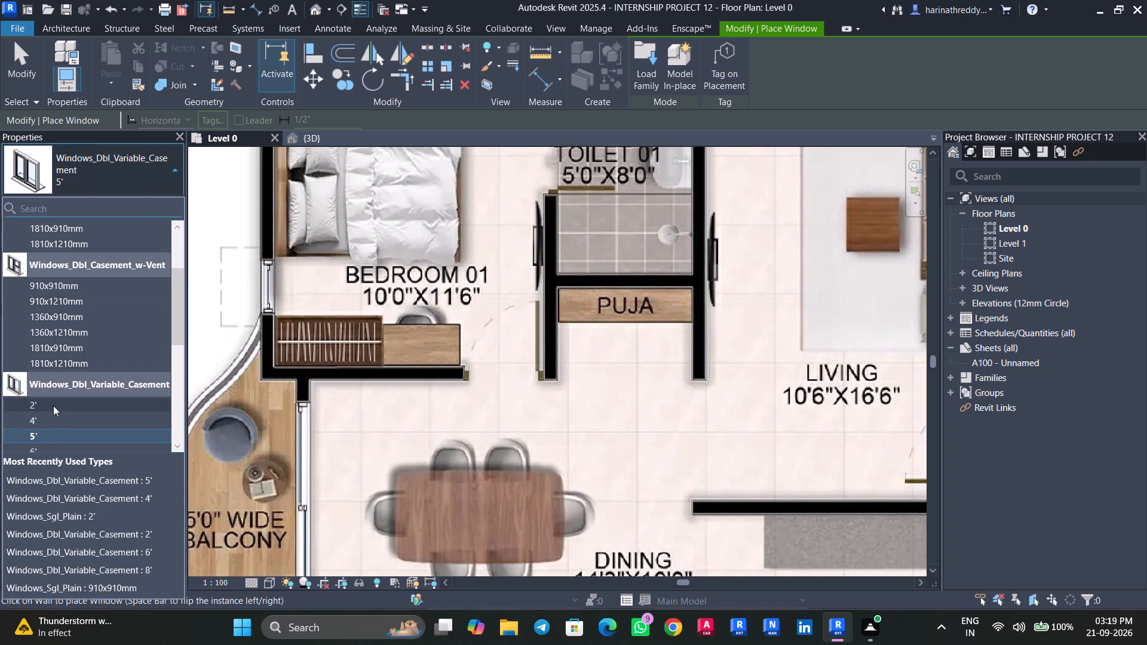
pyautogui.scroll(3, 272, 286)
pyautogui.click(254, 286)
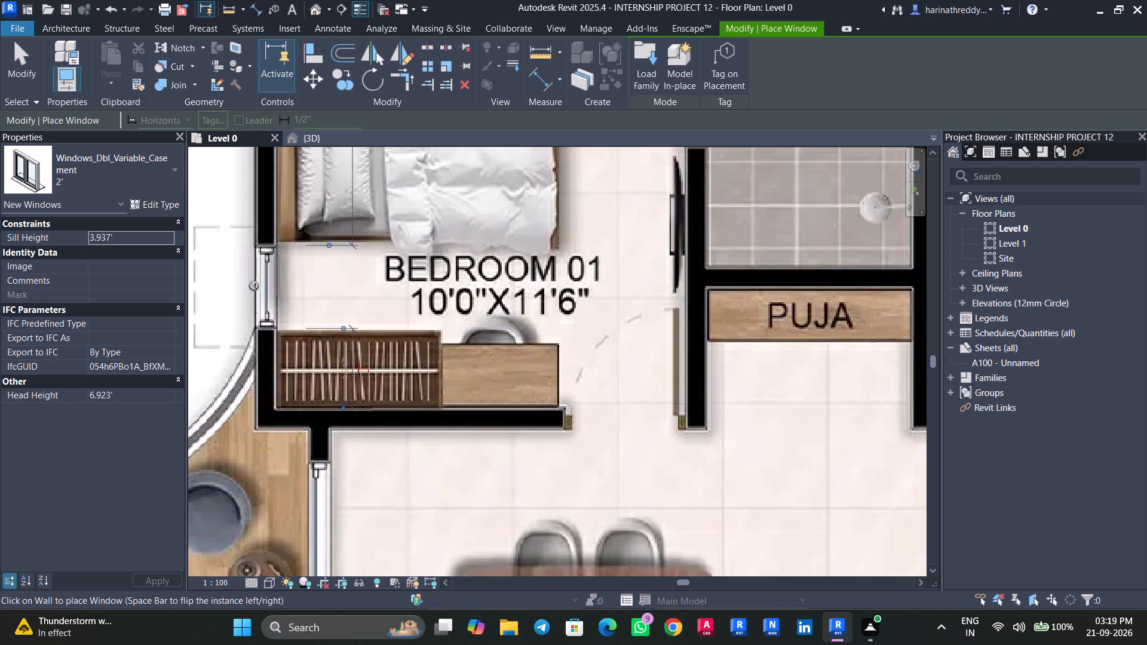
# Place another 2' casement window in flat 5's master bedroom outer wall, between the wardrobe and the bed.
pyautogui.scroll(-11, 254, 287)
pyautogui.moveTo(280, 339); pyautogui.dragTo(364, 134, button='middle')
pyautogui.scroll(11, 378, 302)
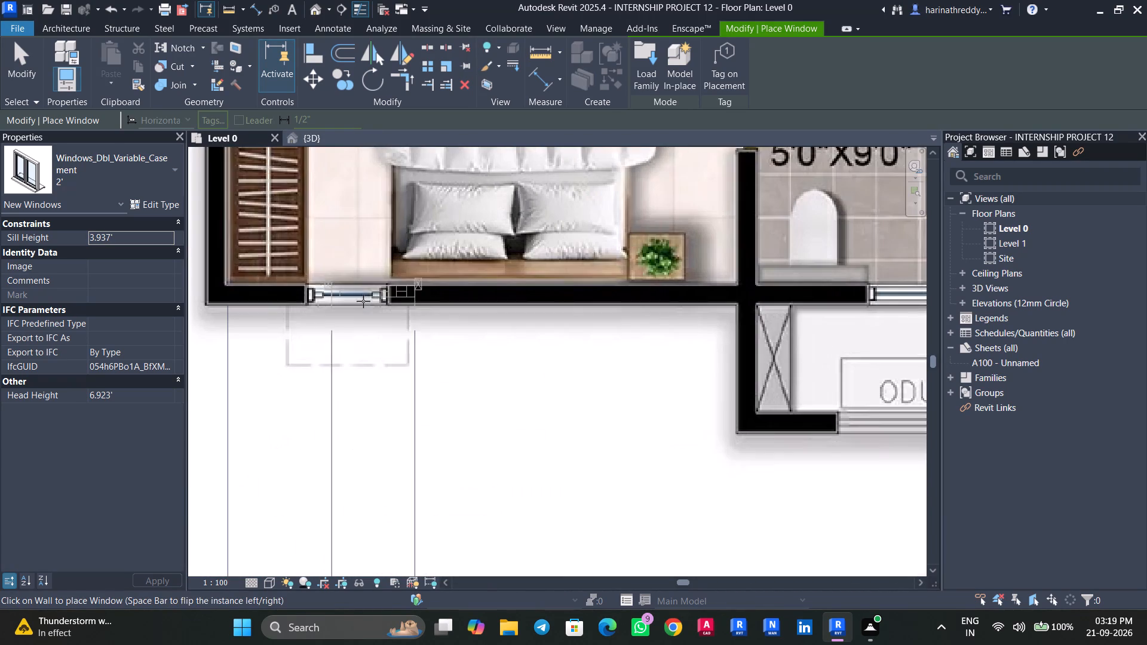
pyautogui.click(348, 300)
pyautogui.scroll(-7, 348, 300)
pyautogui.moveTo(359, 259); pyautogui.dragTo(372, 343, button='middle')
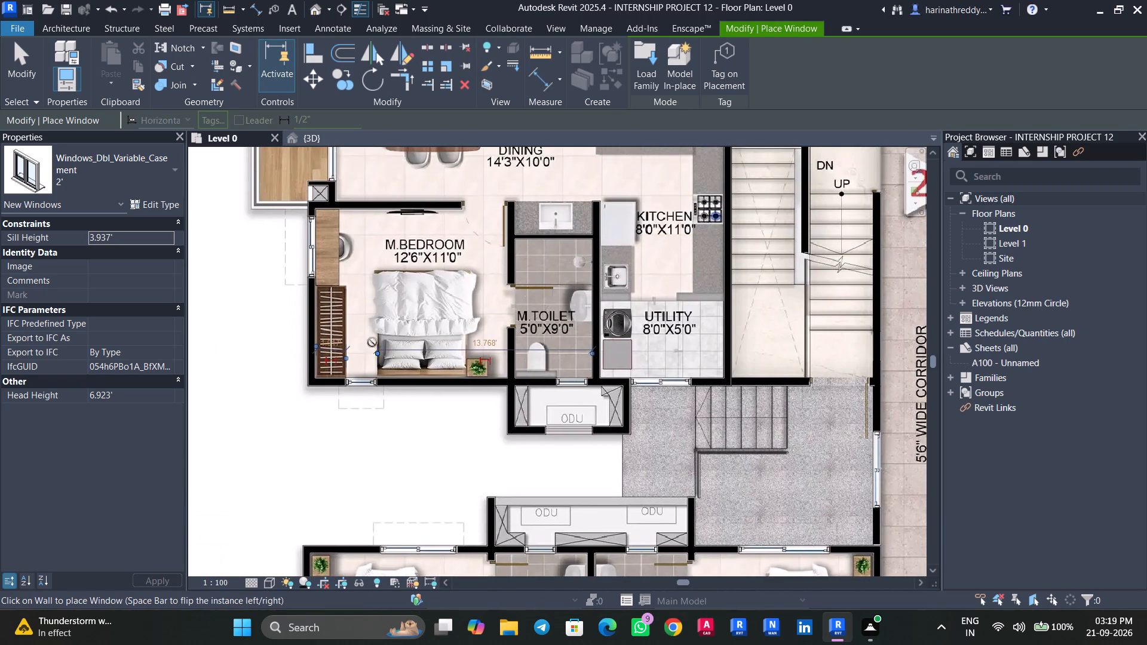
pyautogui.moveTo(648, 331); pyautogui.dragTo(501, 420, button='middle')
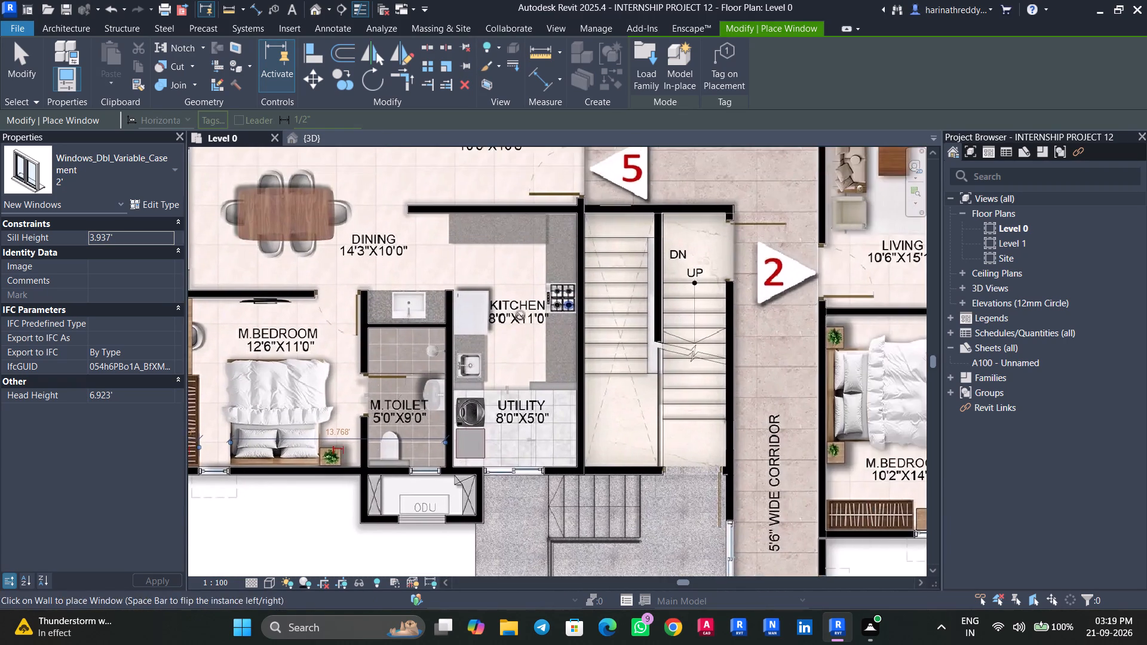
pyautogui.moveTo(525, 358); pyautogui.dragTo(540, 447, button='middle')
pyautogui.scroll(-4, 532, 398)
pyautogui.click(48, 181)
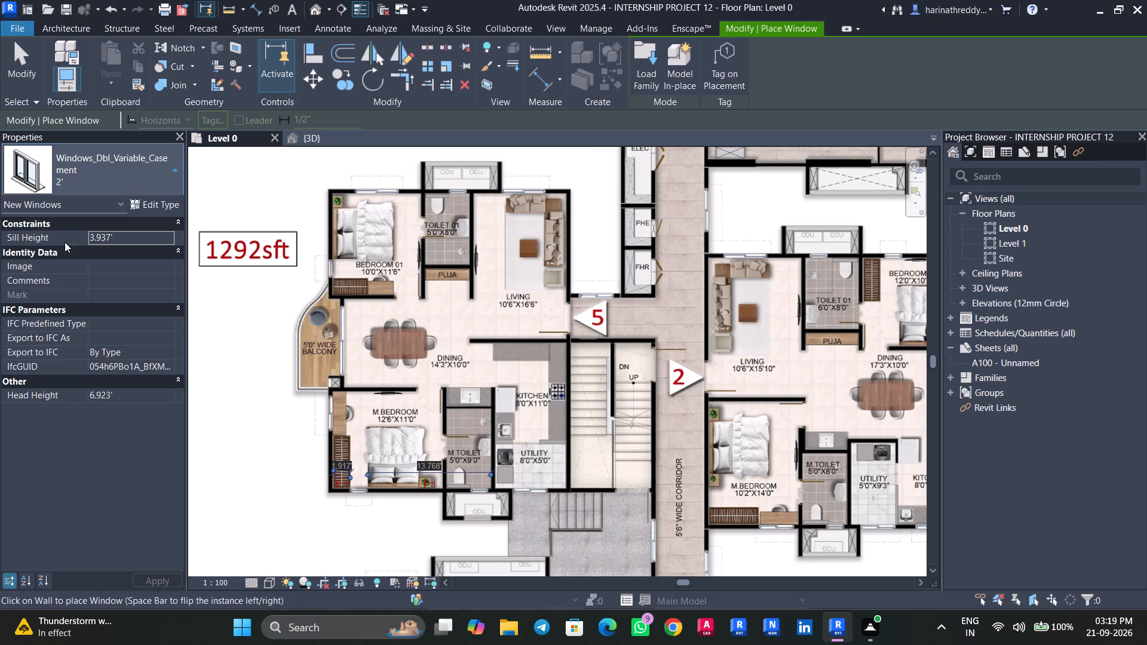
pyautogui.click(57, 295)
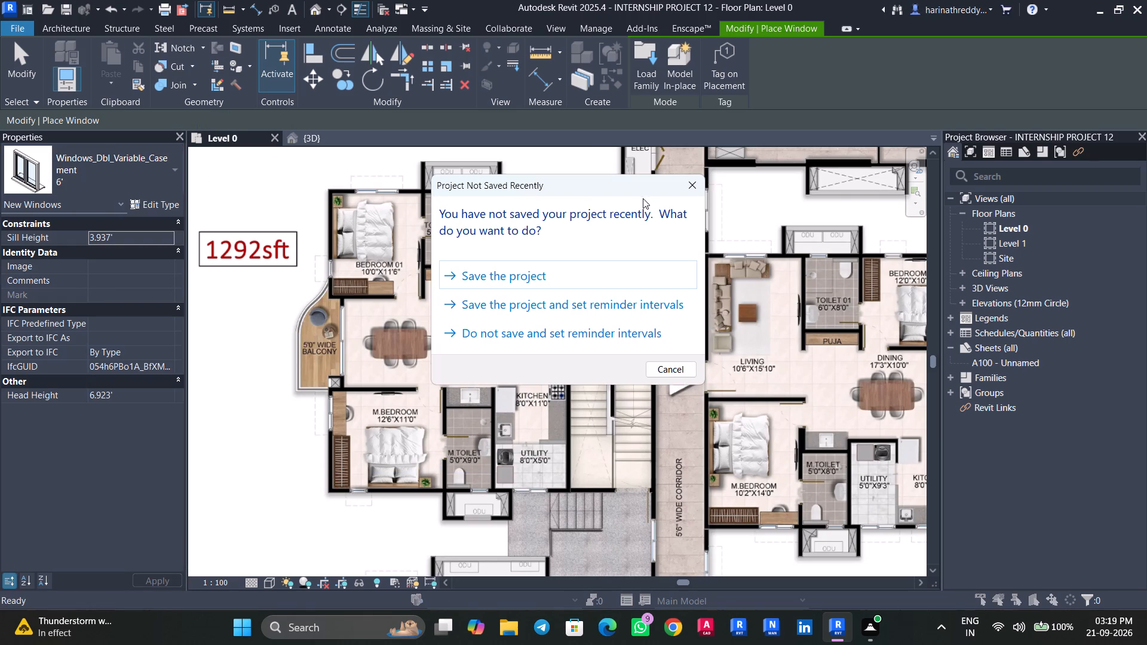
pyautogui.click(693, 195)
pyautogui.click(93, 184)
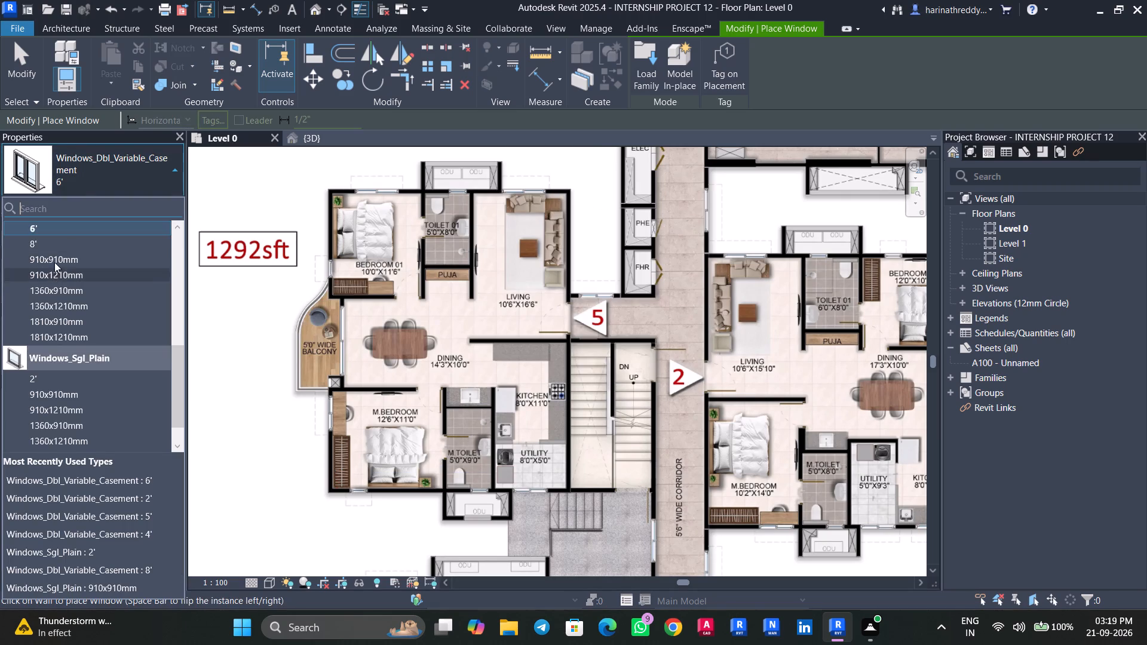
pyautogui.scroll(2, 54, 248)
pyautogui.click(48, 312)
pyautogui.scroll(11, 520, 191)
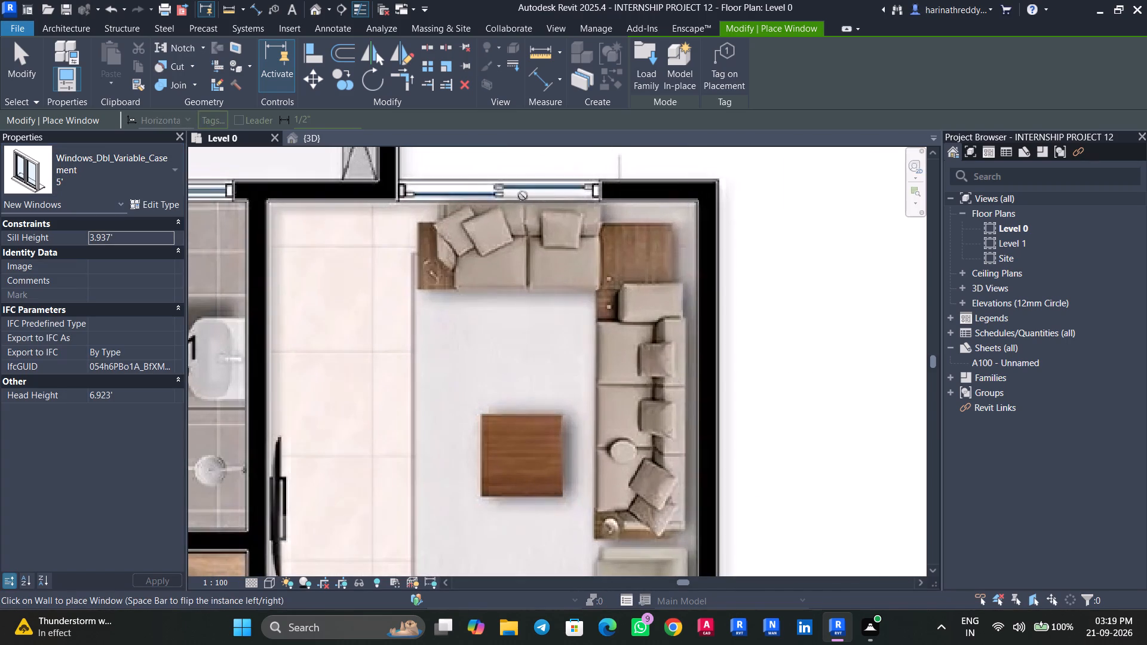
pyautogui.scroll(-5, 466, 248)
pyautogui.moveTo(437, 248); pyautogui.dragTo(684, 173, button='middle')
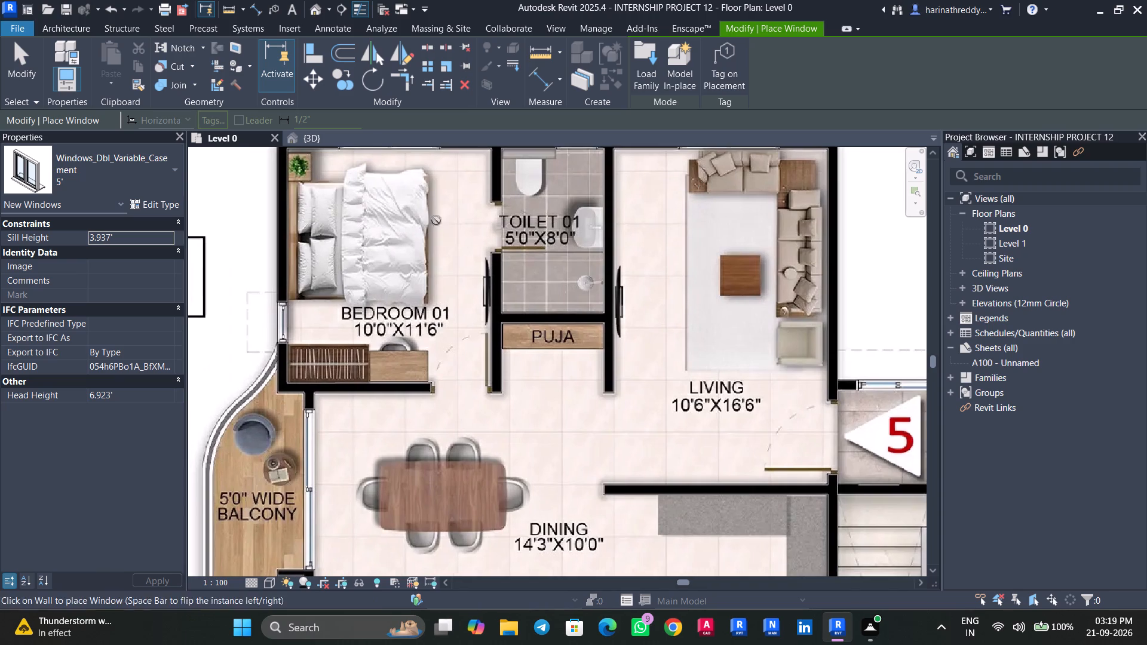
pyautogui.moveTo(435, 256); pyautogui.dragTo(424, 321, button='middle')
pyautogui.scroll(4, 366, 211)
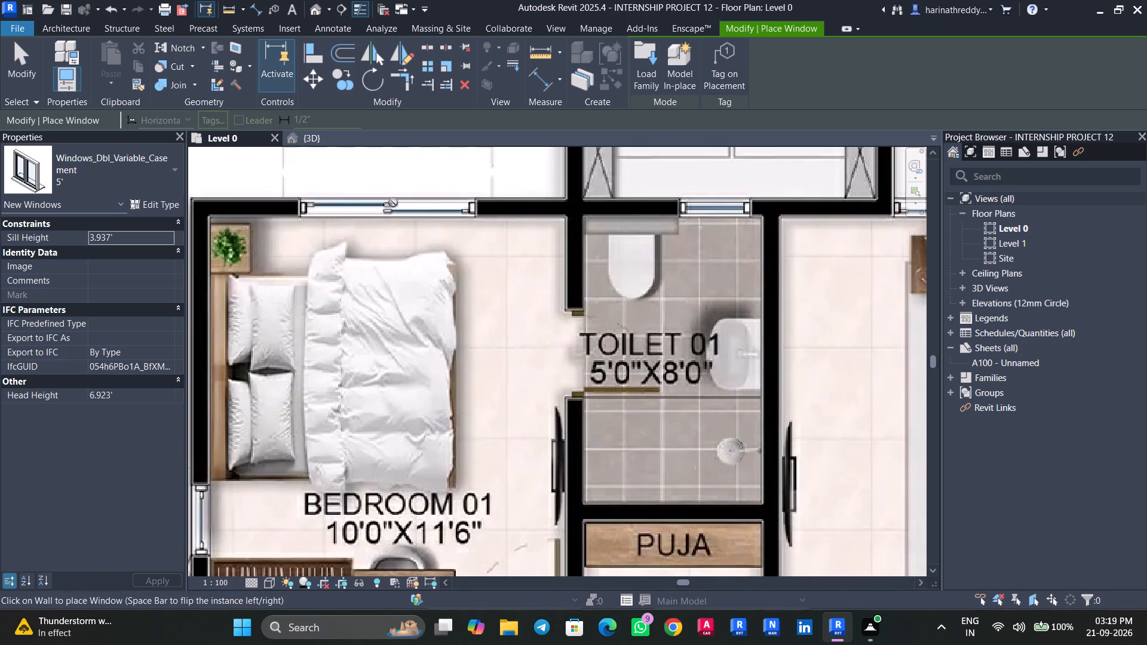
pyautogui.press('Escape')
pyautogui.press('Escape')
# Place a 4' Windows_Dbl_Variable_Casement window in flat 5's master bedroom outer side wall, behind the desk.
pyautogui.scroll(-4, 376, 210)
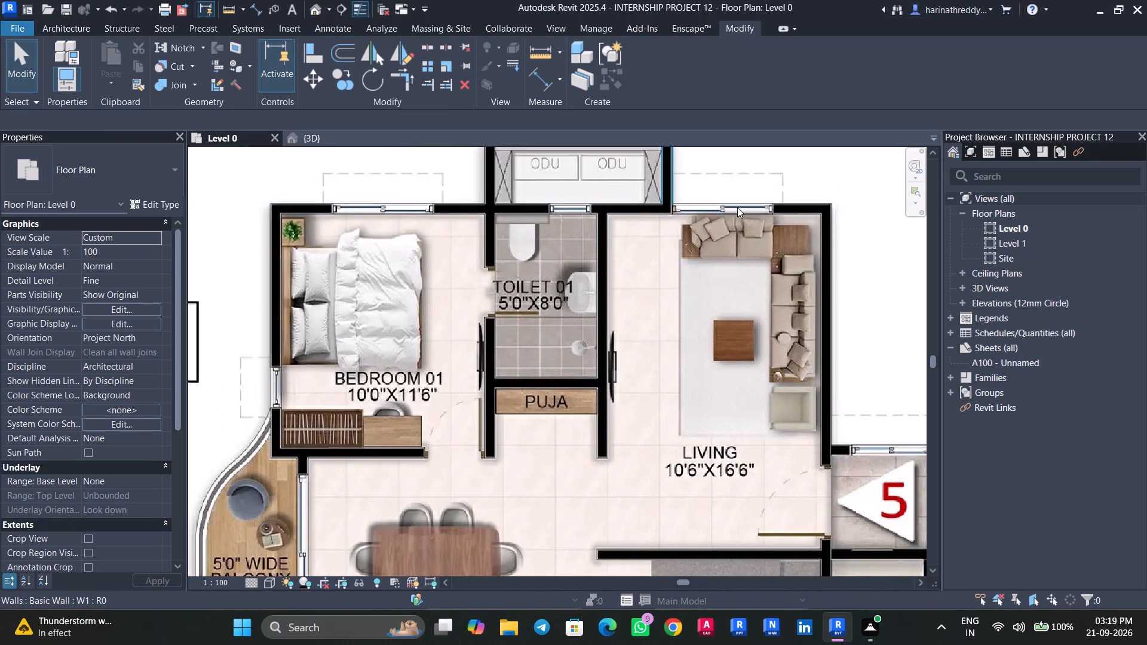
pyautogui.scroll(3, 568, 212)
pyautogui.scroll(-6, 568, 212)
pyautogui.moveTo(459, 311); pyautogui.dragTo(434, 219, button='middle')
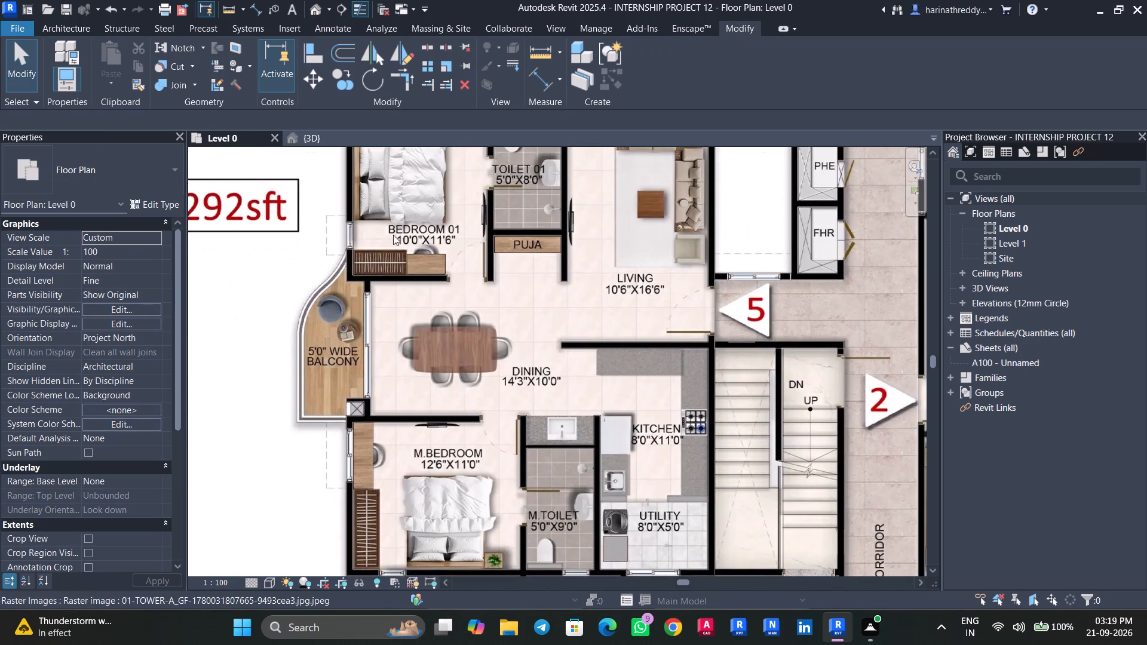
pyautogui.moveTo(373, 297); pyautogui.dragTo(372, 210, button='middle')
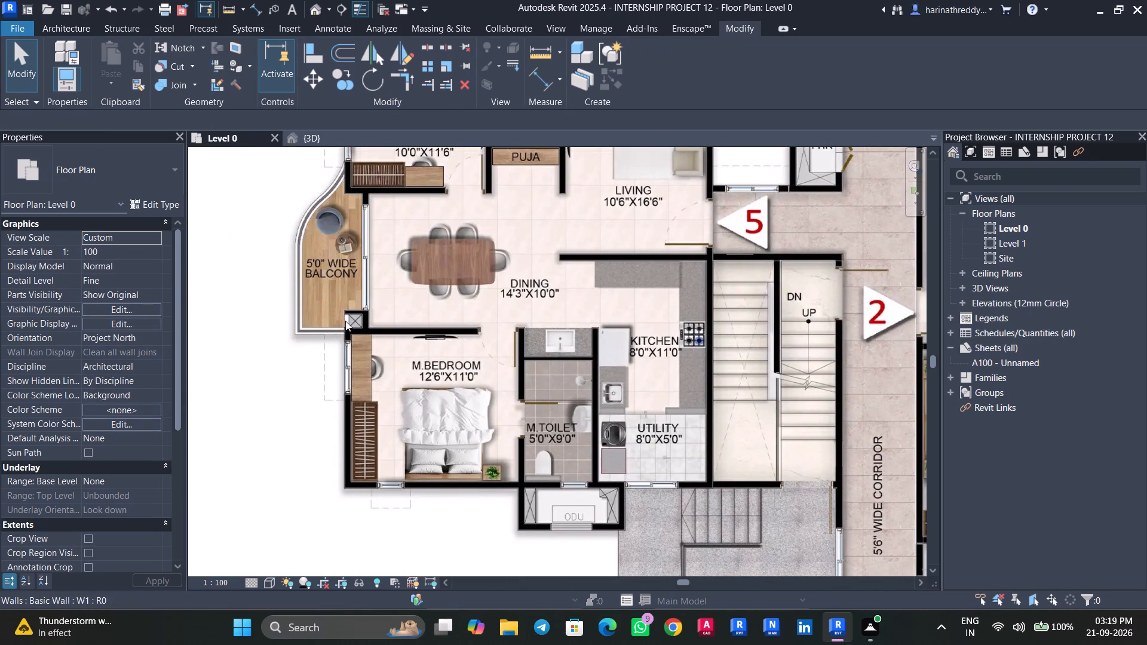
pyautogui.scroll(4, 355, 364)
pyautogui.press('w')
pyautogui.press('n')
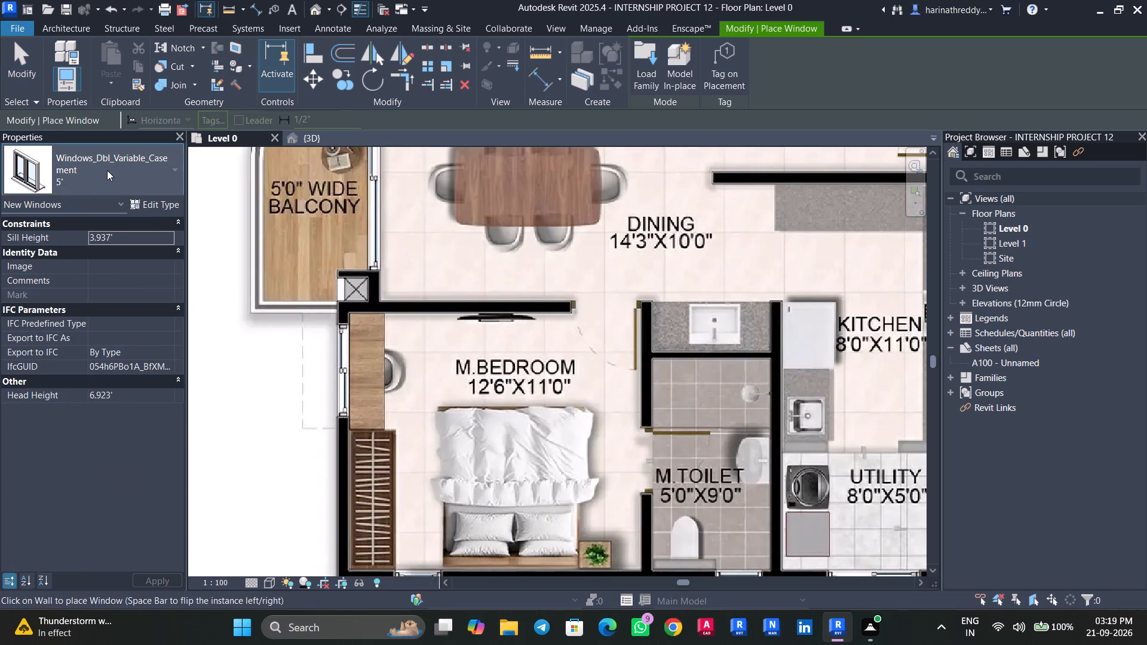
pyautogui.click(107, 170)
pyautogui.scroll(2, 57, 262)
pyautogui.click(54, 320)
pyautogui.scroll(5, 382, 400)
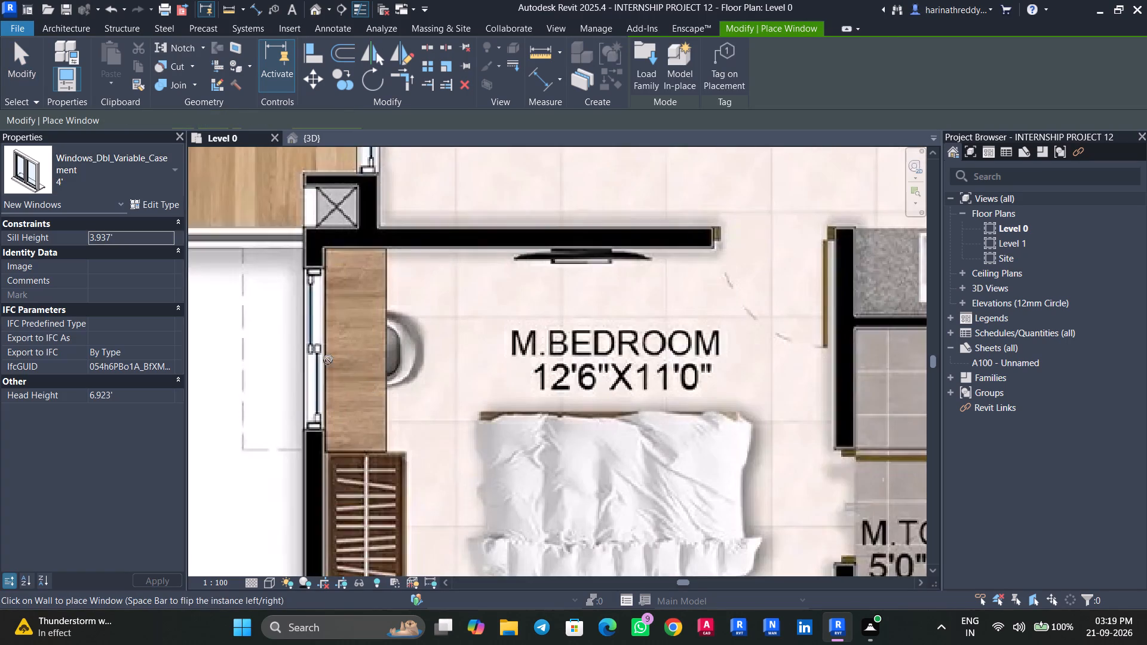
pyautogui.click(293, 341)
pyautogui.scroll(1, 293, 341)
pyautogui.scroll(-3, 293, 341)
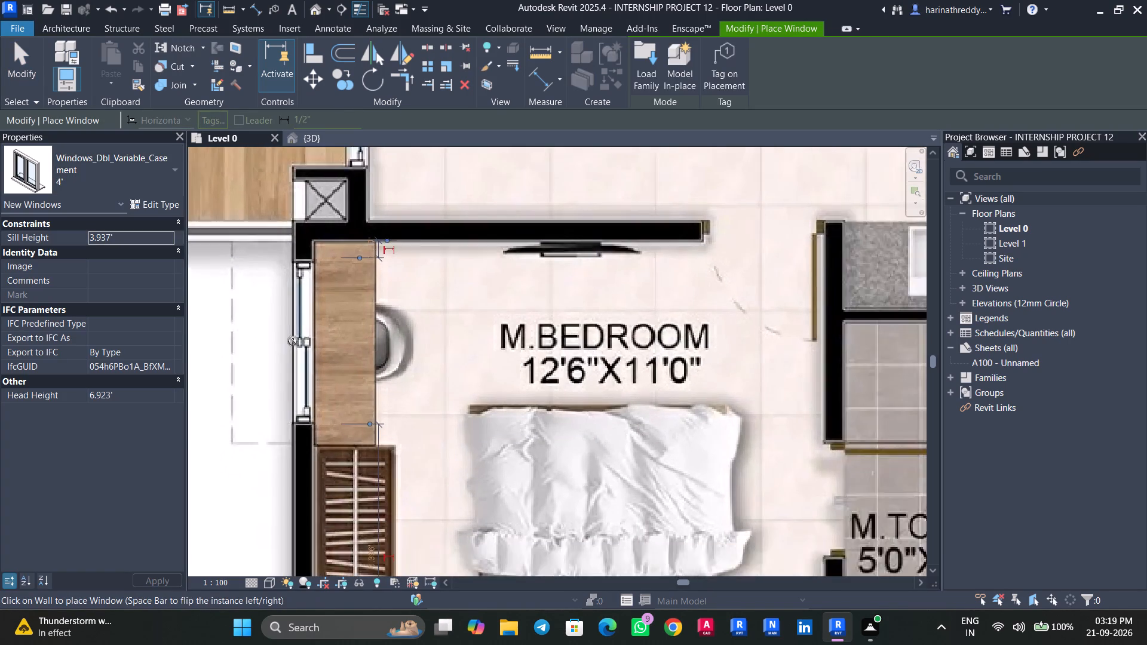
pyautogui.scroll(-3, 293, 341)
pyautogui.press('Escape')
pyautogui.press('Escape')
pyautogui.press('Escape')
# Place another 4' Windows_Dbl_Variable_Casement window in the outer wall of flat 5's utility, over the window traced on the plan.
pyautogui.scroll(-2, 295, 337)
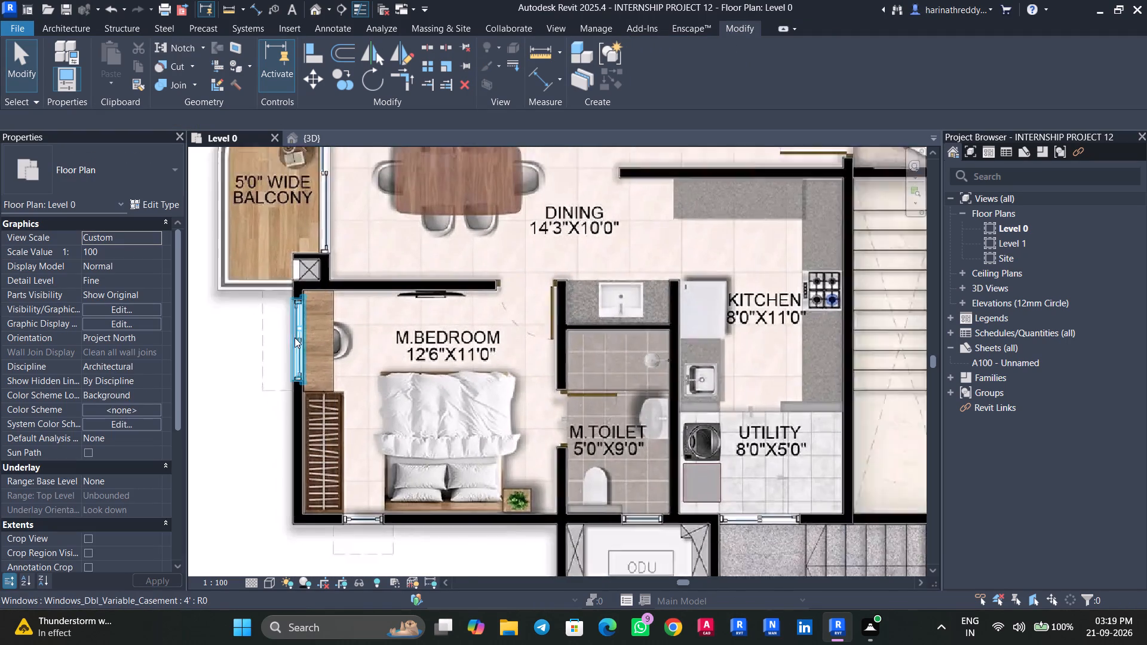
pyautogui.scroll(-2, 295, 337)
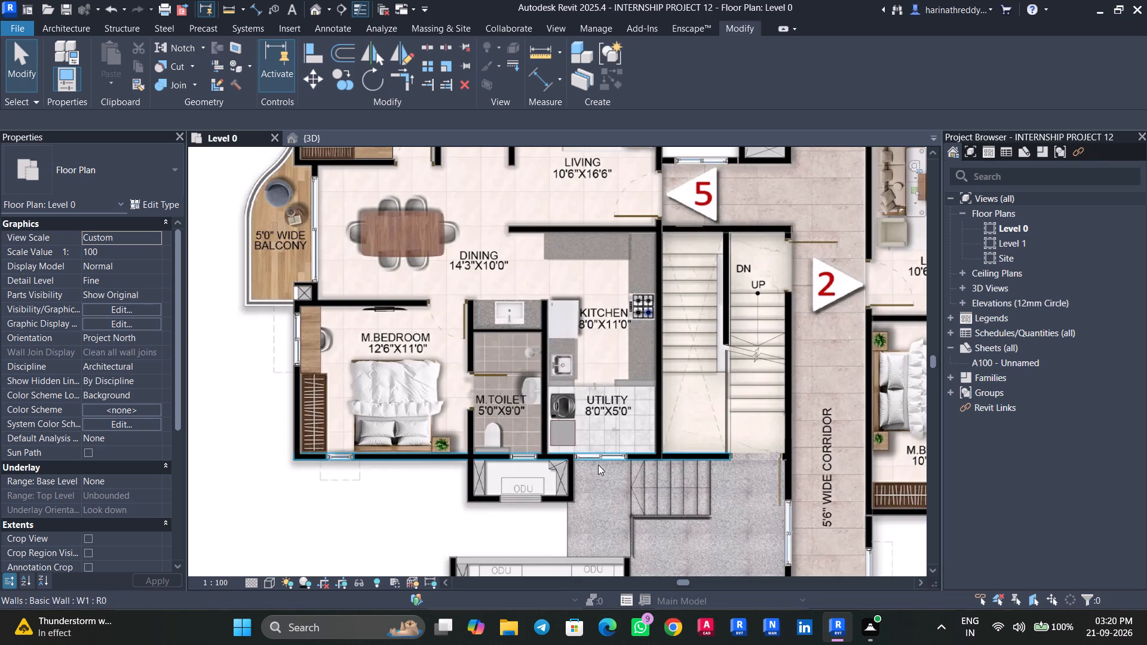
pyautogui.moveTo(598, 465); pyautogui.dragTo(530, 360, button='middle')
pyautogui.write('WN')
pyautogui.scroll(3, 533, 371)
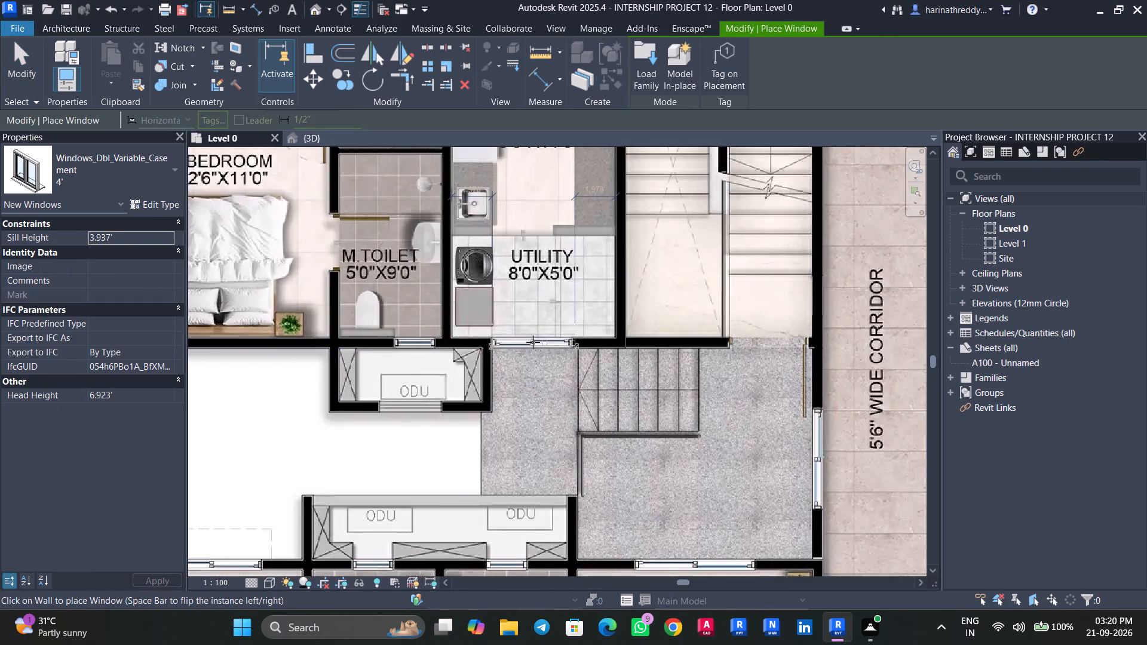
pyautogui.scroll(5, 536, 353)
pyautogui.click(526, 340)
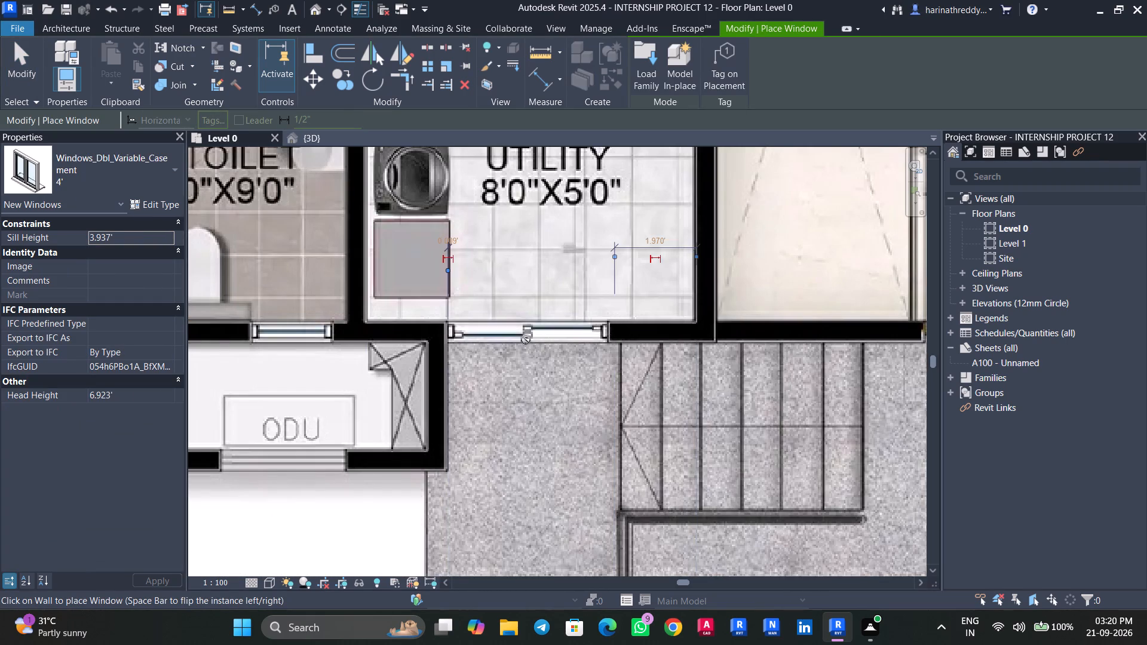
pyautogui.scroll(-5, 526, 340)
pyautogui.press('Escape')
pyautogui.press('Escape')
# Place a 2' Windows_Sgl_Plain window with a 6' sill height in flat 5's M.Toilet wall facing the ODU ledge.
pyautogui.scroll(-8, 513, 360)
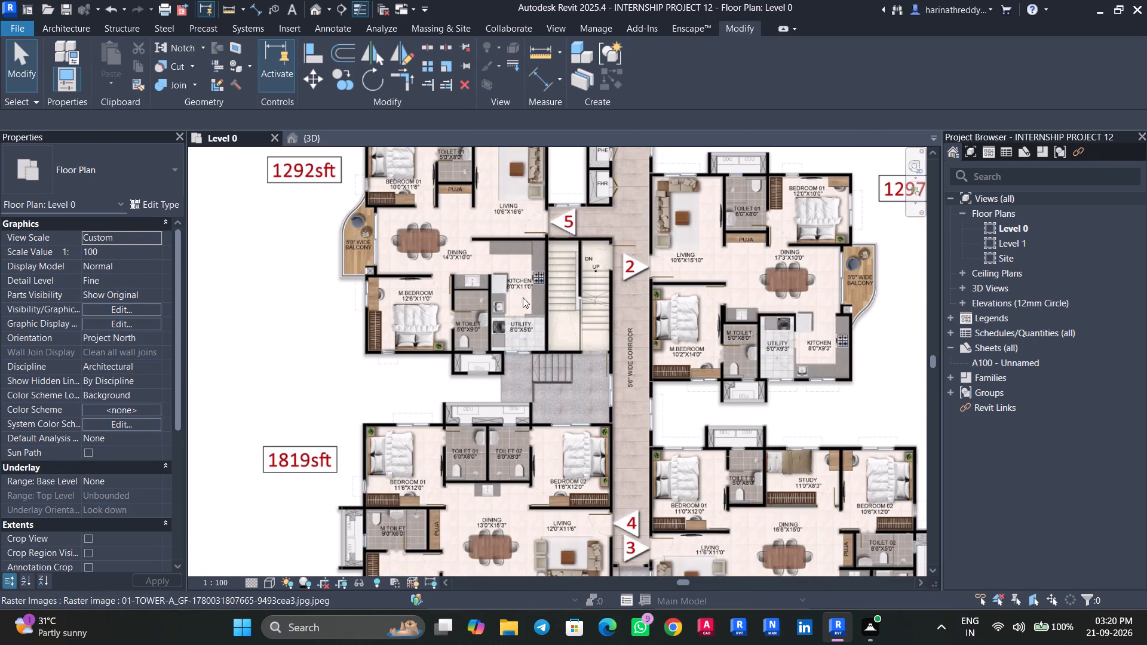
pyautogui.moveTo(523, 310); pyautogui.dragTo(527, 423, button='middle')
pyautogui.moveTo(523, 414); pyautogui.dragTo(480, 247, button='middle')
pyautogui.write('WN')
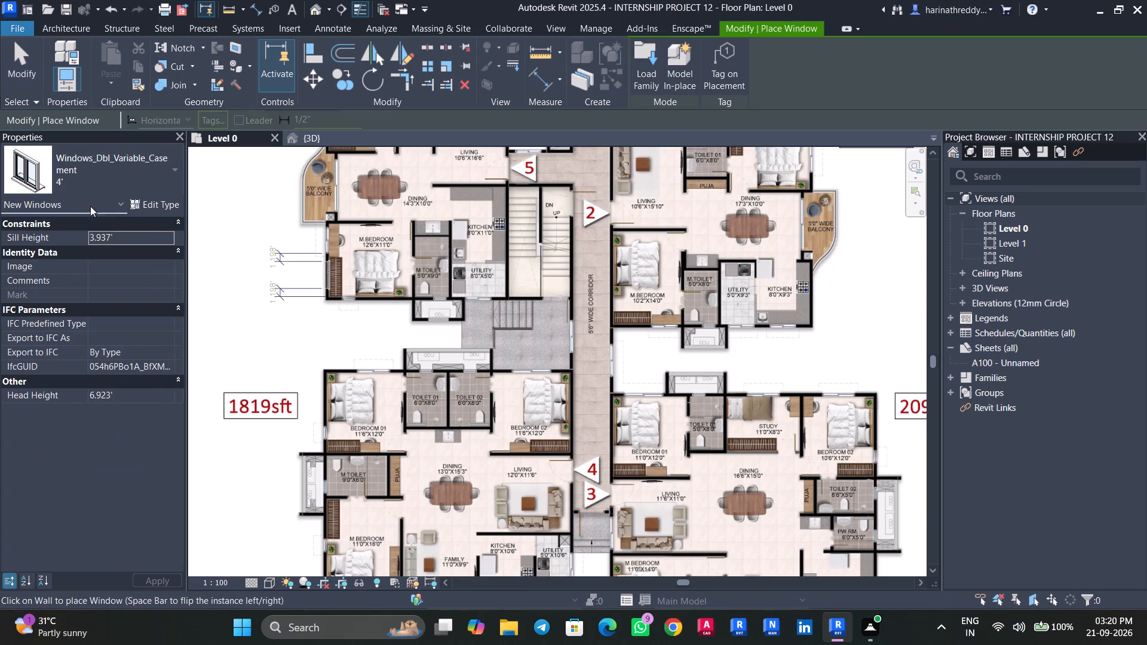
pyautogui.click(88, 169)
pyautogui.scroll(-5, 68, 371)
pyautogui.click(62, 350)
pyautogui.click(131, 239)
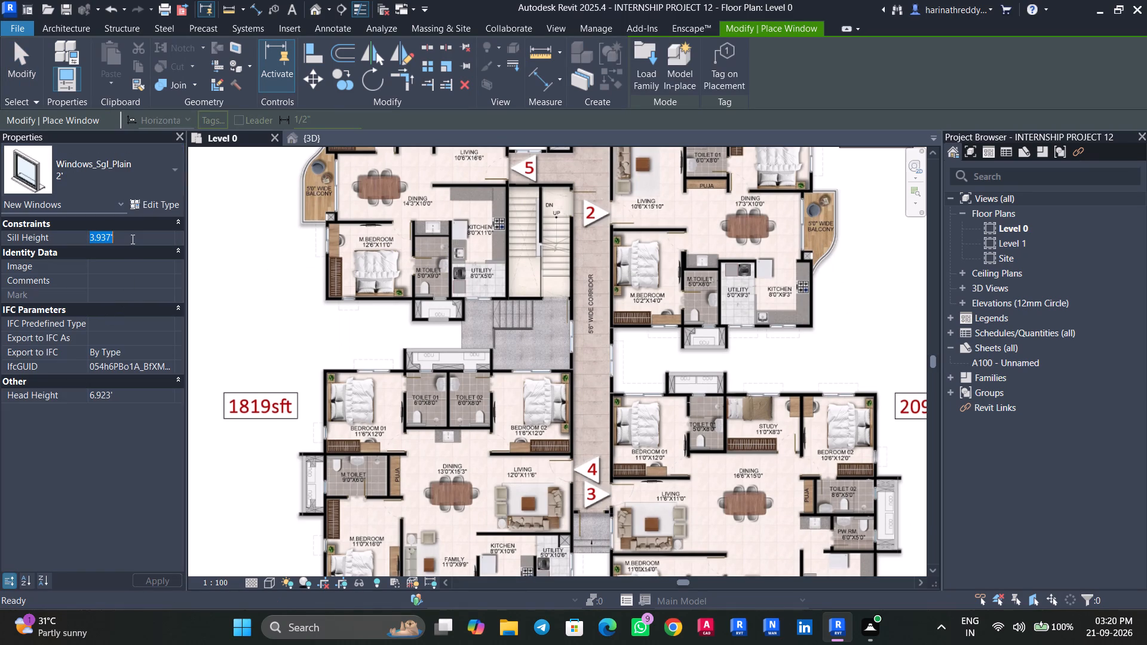
pyautogui.write("6'")
pyautogui.press('Return')
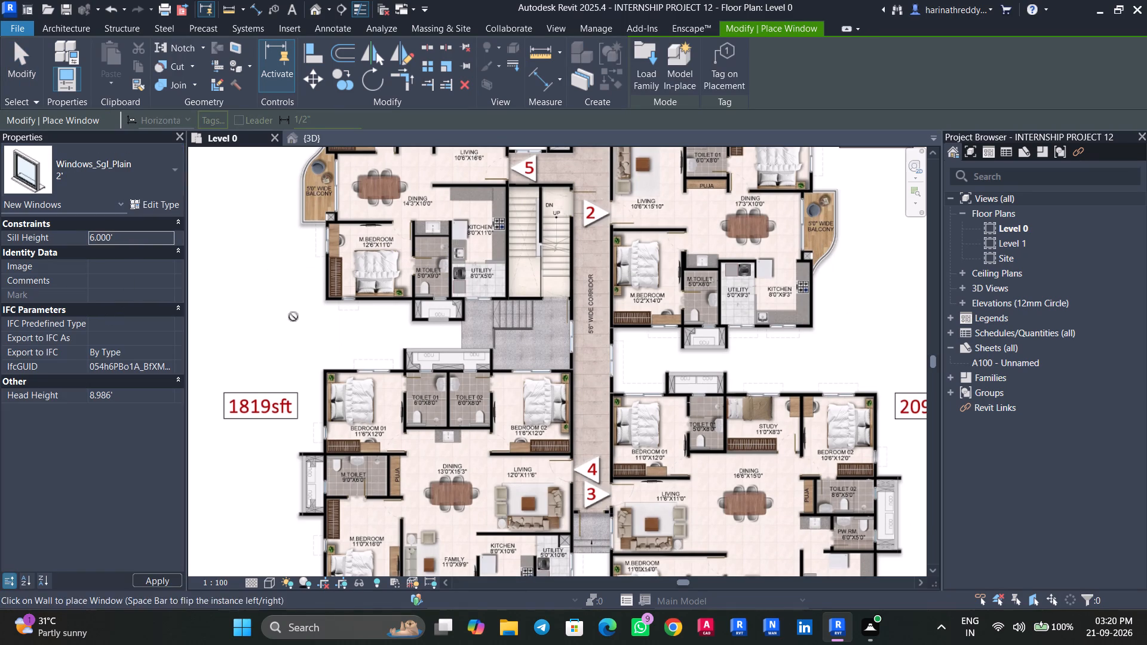
pyautogui.scroll(12, 416, 306)
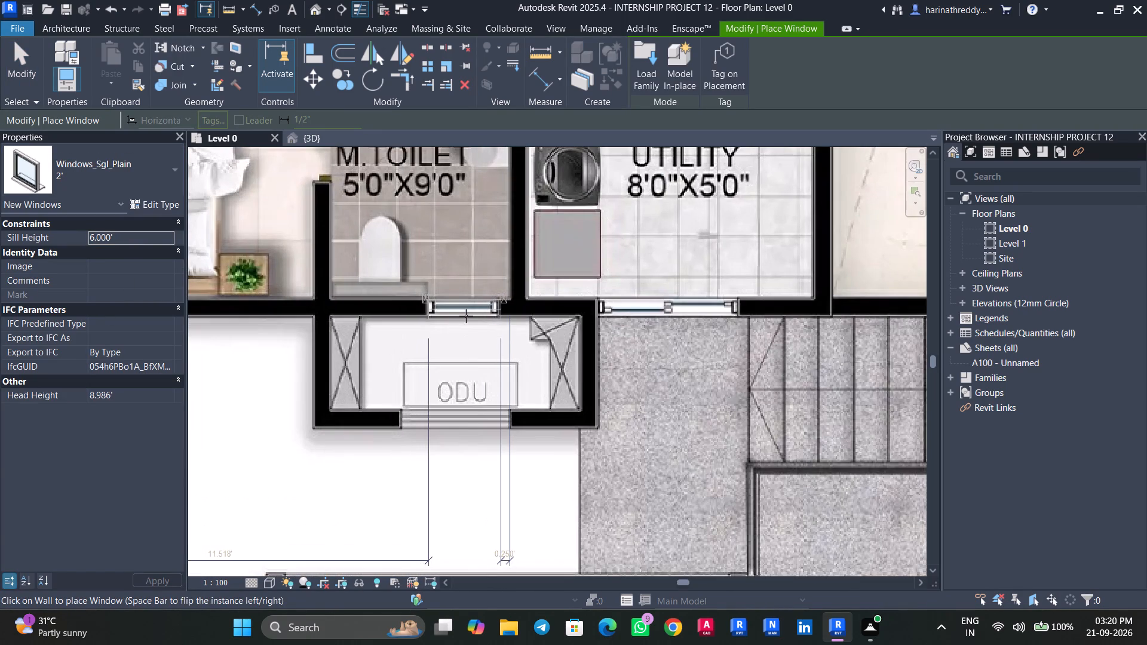
pyautogui.click(466, 316)
# Place another 2' Windows_Sgl_Plain window with the 6' sill height in flat 5's Toilet 01 wall facing the ODU ledge.
pyautogui.scroll(-10, 466, 319)
pyautogui.moveTo(448, 257); pyautogui.dragTo(450, 439, button='middle')
pyautogui.moveTo(427, 324); pyautogui.dragTo(431, 420, button='middle')
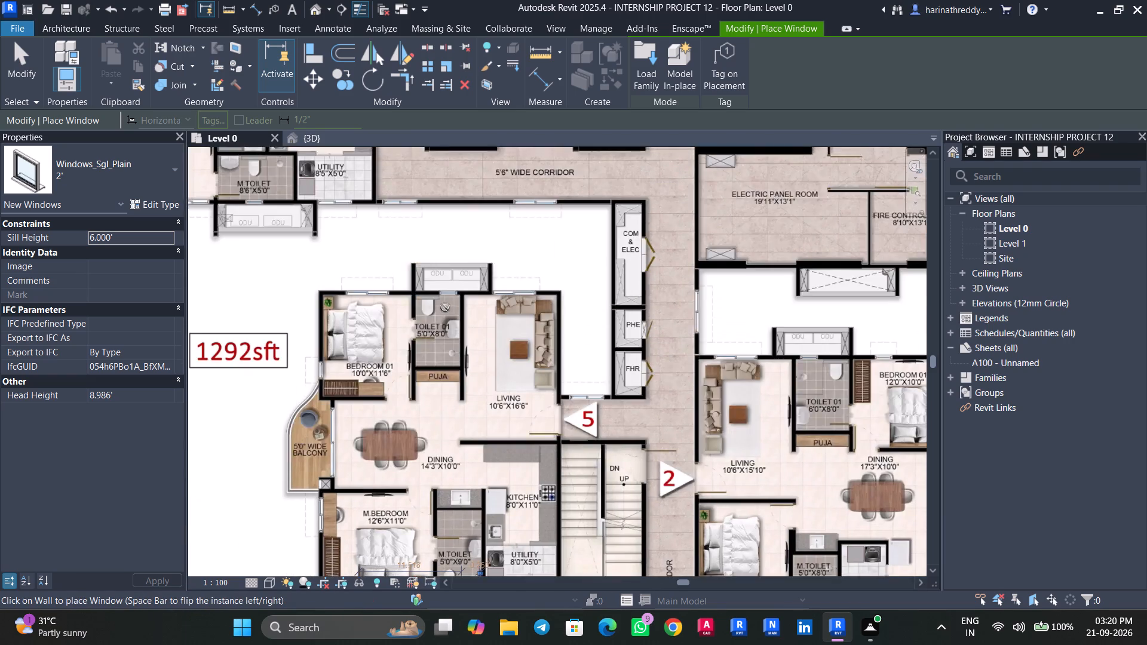
pyautogui.scroll(10, 445, 308)
pyautogui.click(453, 260)
pyautogui.scroll(-9, 453, 260)
pyautogui.press('Escape')
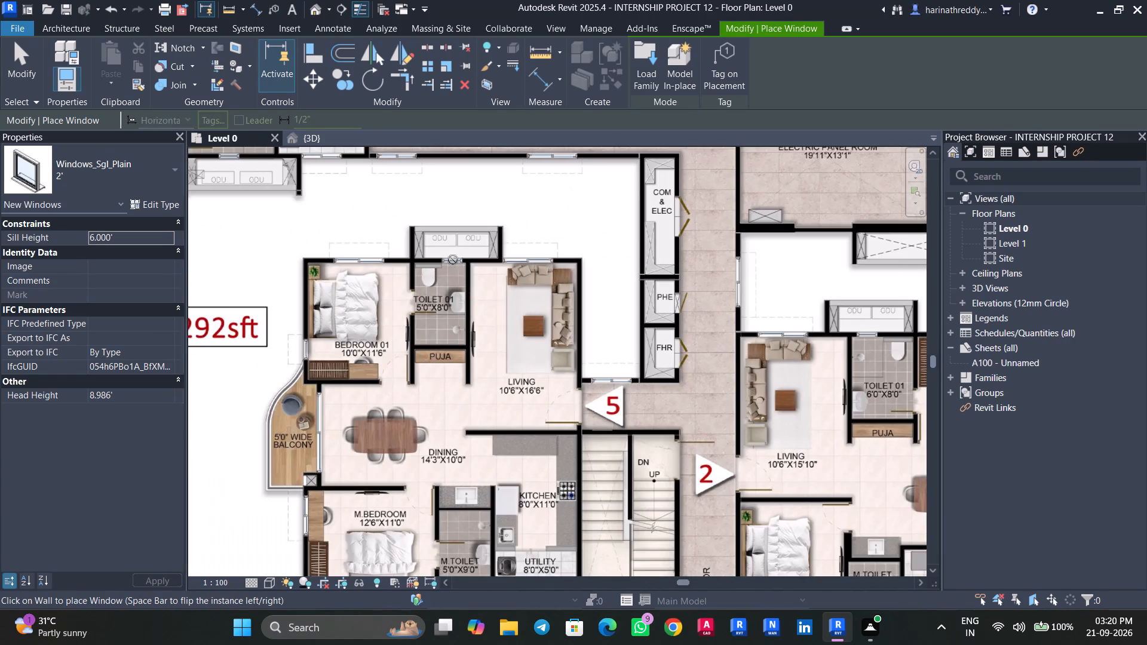
pyautogui.press('Escape')
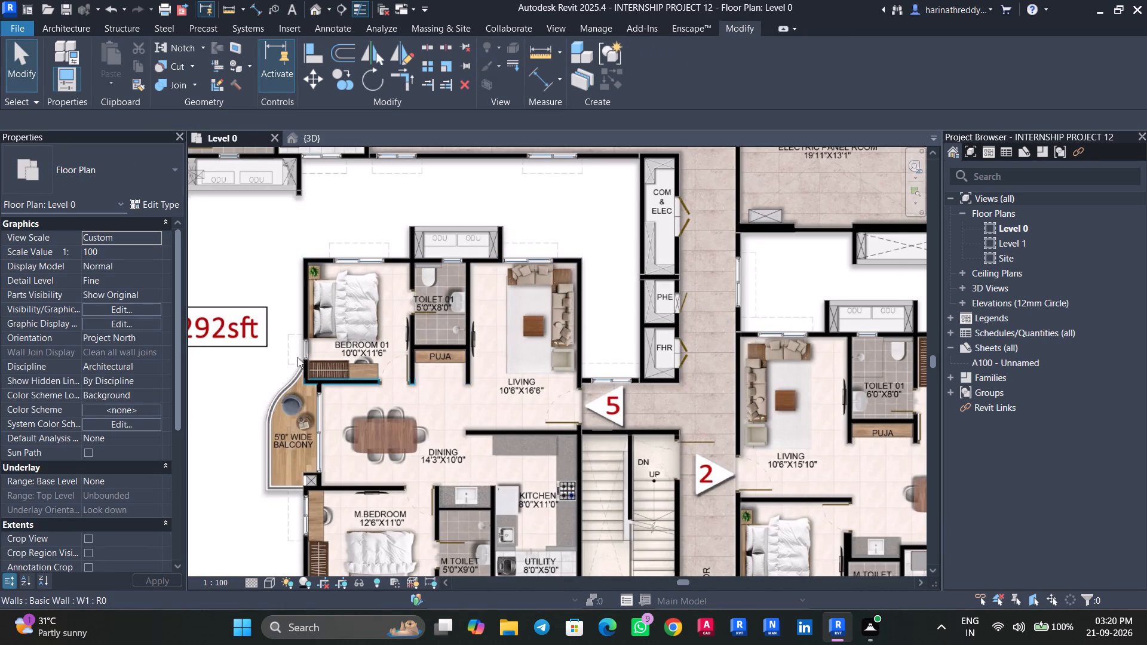
# Check the Level 0 plan around flat 5 and the adjoining 1819 sft flat for window placement.
pyautogui.moveTo(338, 386); pyautogui.dragTo(334, 320, button='middle')
pyautogui.moveTo(341, 374); pyautogui.dragTo(341, 275, button='middle')
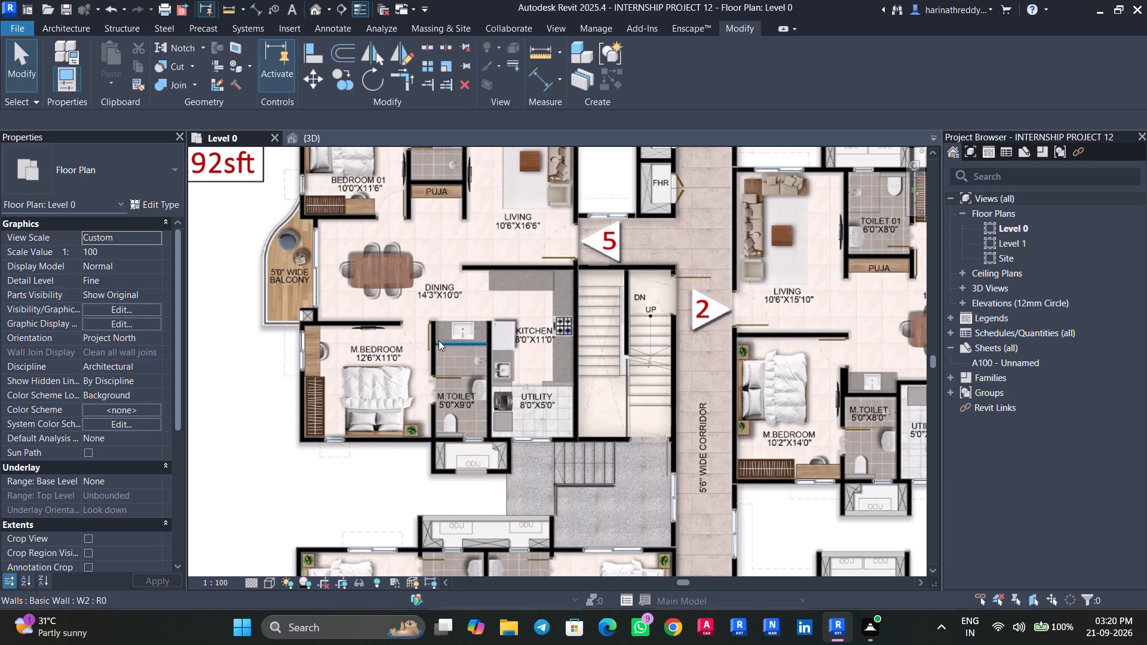
pyautogui.scroll(3, 464, 334)
pyautogui.scroll(-2, 415, 344)
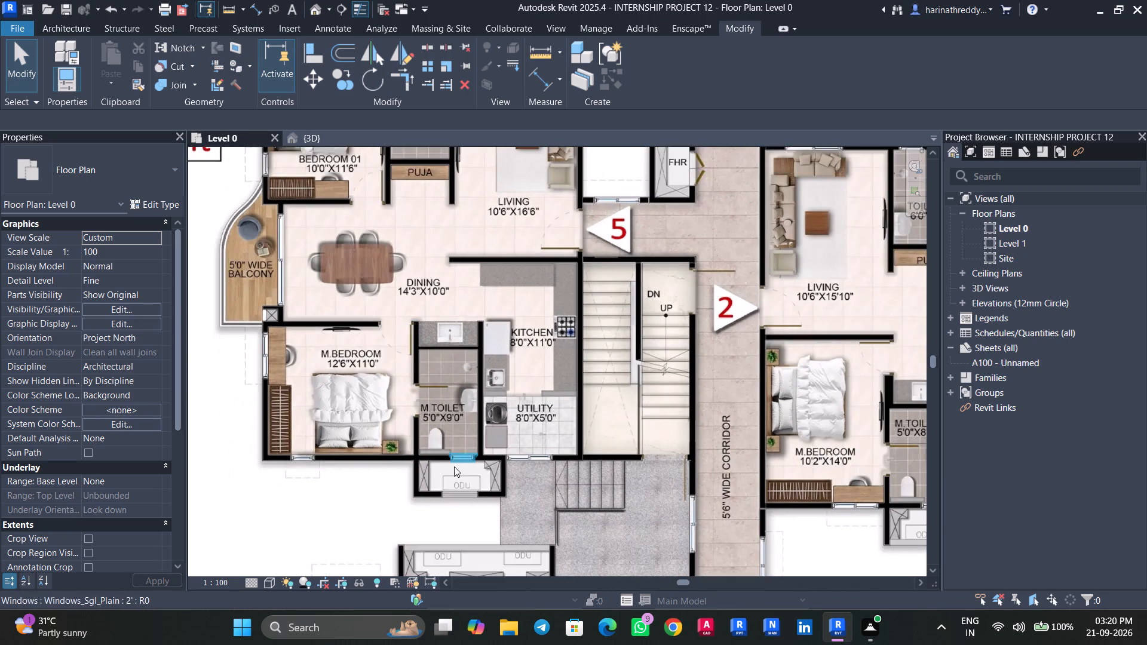
pyautogui.scroll(-3, 518, 474)
pyautogui.moveTo(507, 465); pyautogui.dragTo(474, 331, button='middle')
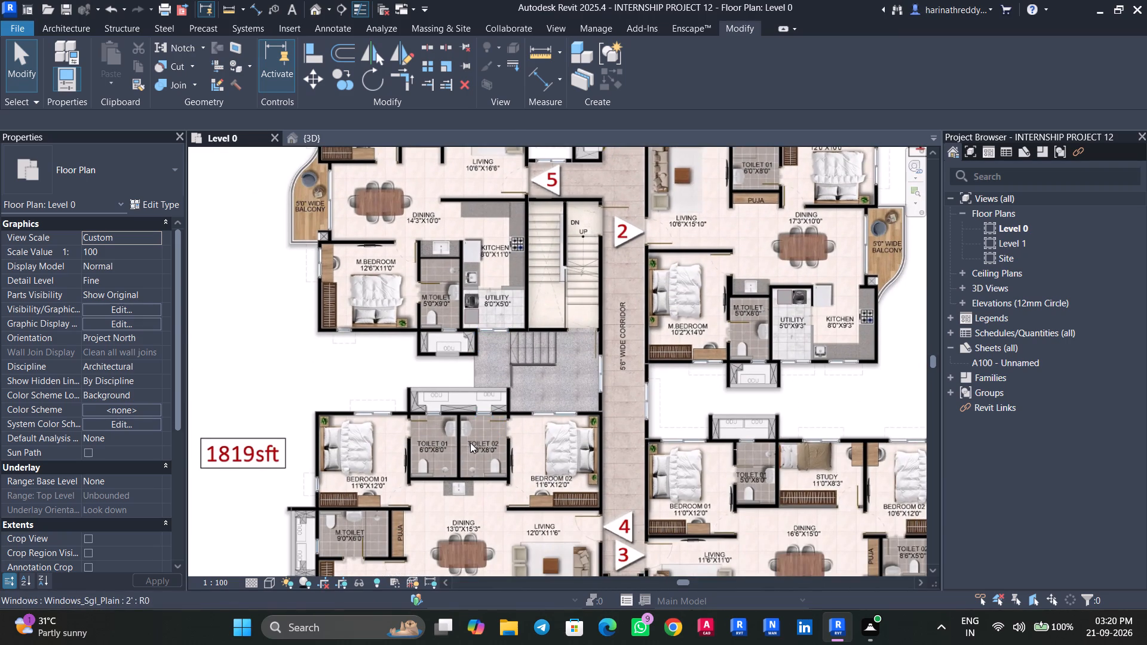
pyautogui.scroll(-4, 391, 414)
# Inspect the placed windows on the building's outer walls in the 3D view.
pyautogui.click(313, 135)
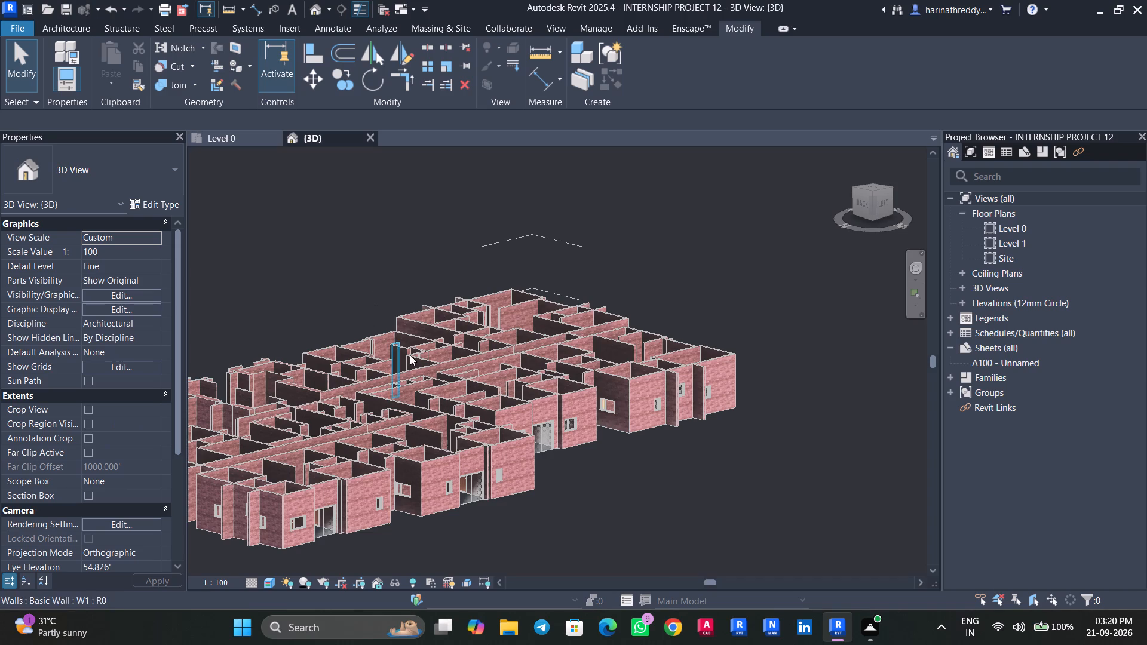
pyautogui.scroll(-4, 555, 477)
pyautogui.keyDown('shift'); pyautogui.moveTo(295, 530); pyautogui.dragTo(621, 492, button='middle'); pyautogui.keyUp('shift')
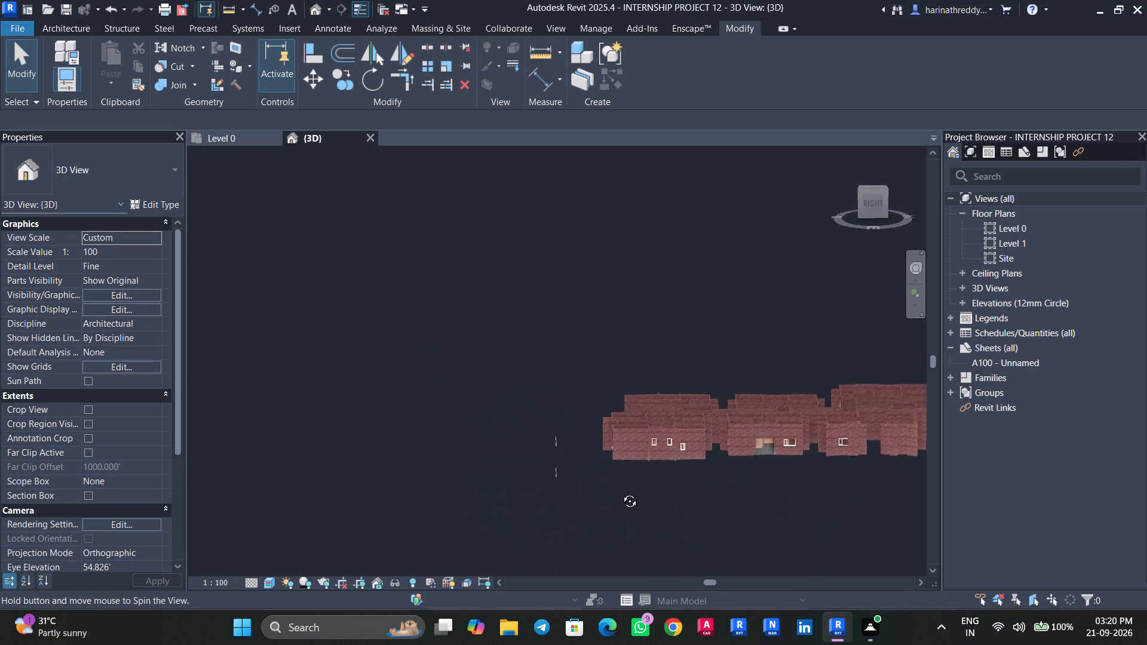
pyautogui.keyDown('shift'); pyautogui.moveTo(621, 492); pyautogui.dragTo(489, 458, button='middle'); pyautogui.keyUp('shift')
pyautogui.scroll(12, 519, 427)
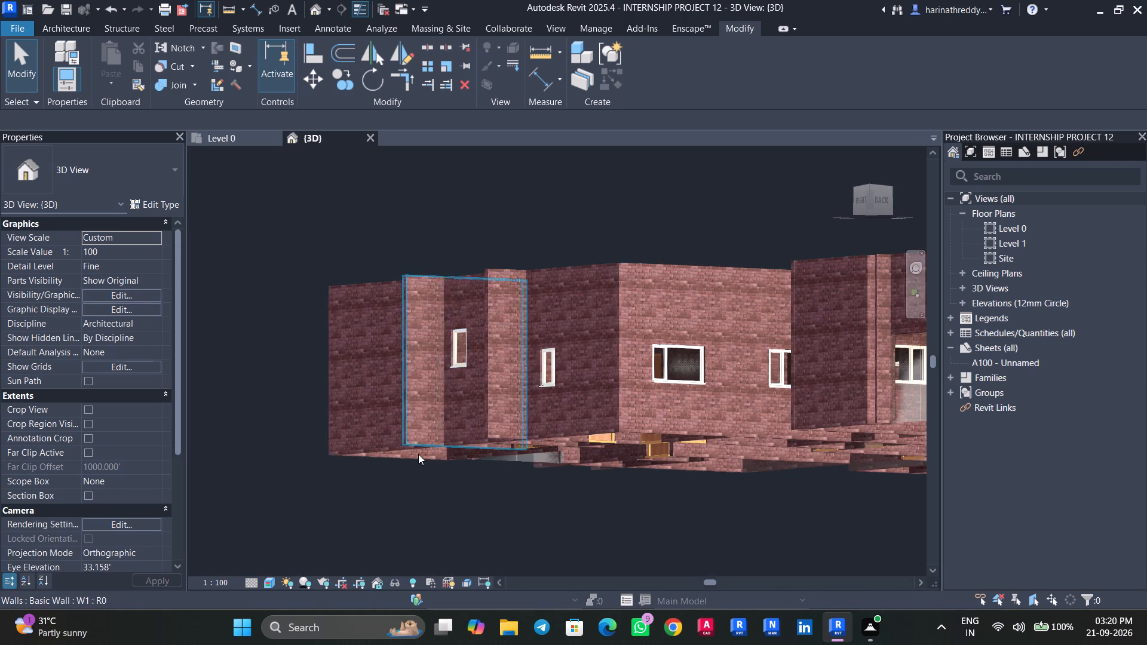
pyautogui.keyDown('shift'); pyautogui.scroll(-1, 401, 475); pyautogui.keyUp('shift')
pyautogui.keyDown('shift'); pyautogui.moveTo(403, 478); pyautogui.dragTo(496, 535, button='middle'); pyautogui.keyUp('shift')
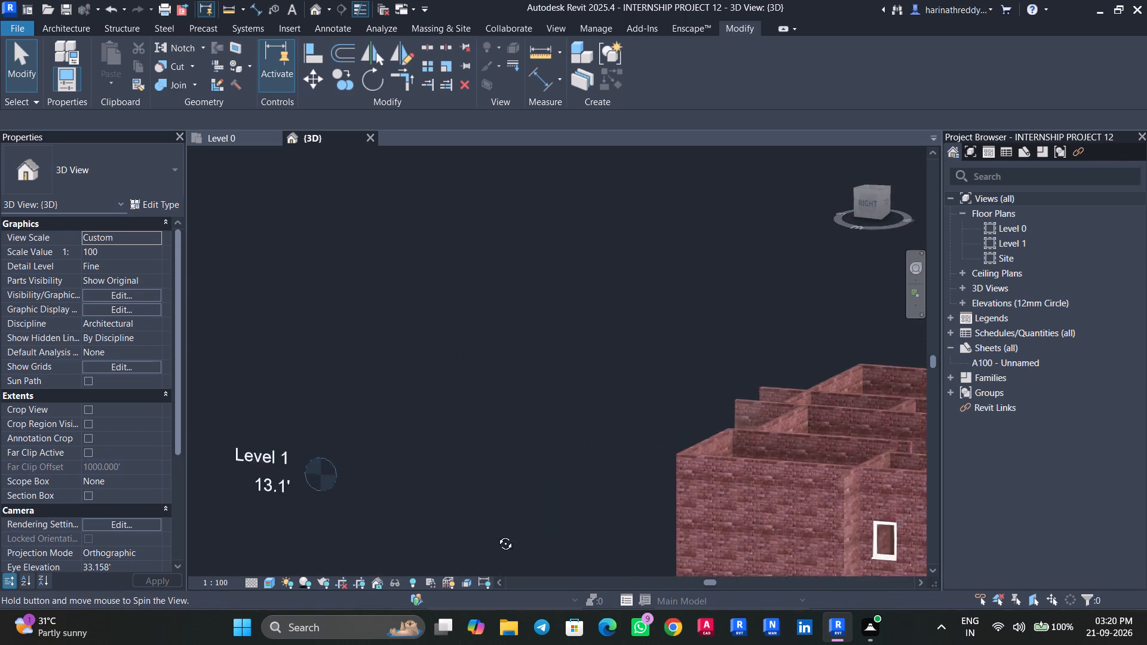
pyautogui.keyDown('shift'); pyautogui.moveTo(496, 535); pyautogui.dragTo(513, 532, button='middle'); pyautogui.keyUp('shift')
pyautogui.moveTo(536, 509); pyautogui.dragTo(19, 413, button='middle')
pyautogui.scroll(2, 726, 480)
pyautogui.scroll(-1, 726, 478)
pyautogui.scroll(7, 725, 476)
# Open the Windows_Dbl_Variable_Casement family for editing from the 2' casement window on the outer brick wall.
pyautogui.click(697, 453)
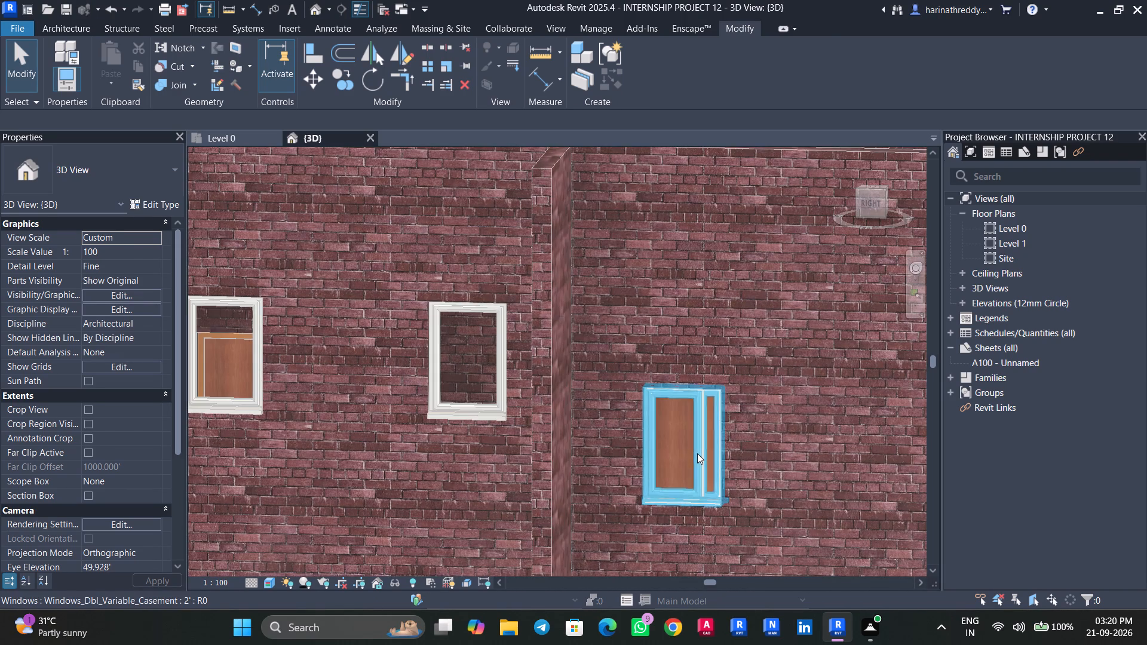
pyautogui.scroll(-4, 697, 453)
pyautogui.scroll(3, 697, 453)
pyautogui.click(658, 62)
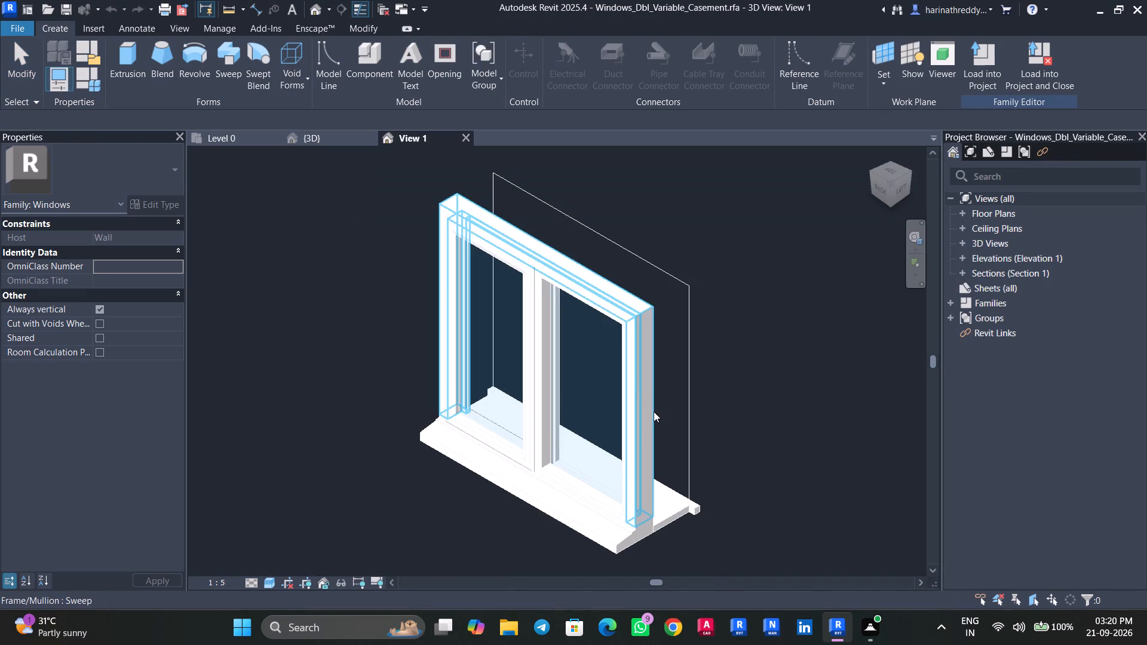
# Load the Windows_Dbl_Variable_Casement family back into the project and close the family editor.
pyautogui.scroll(-5, 516, 391)
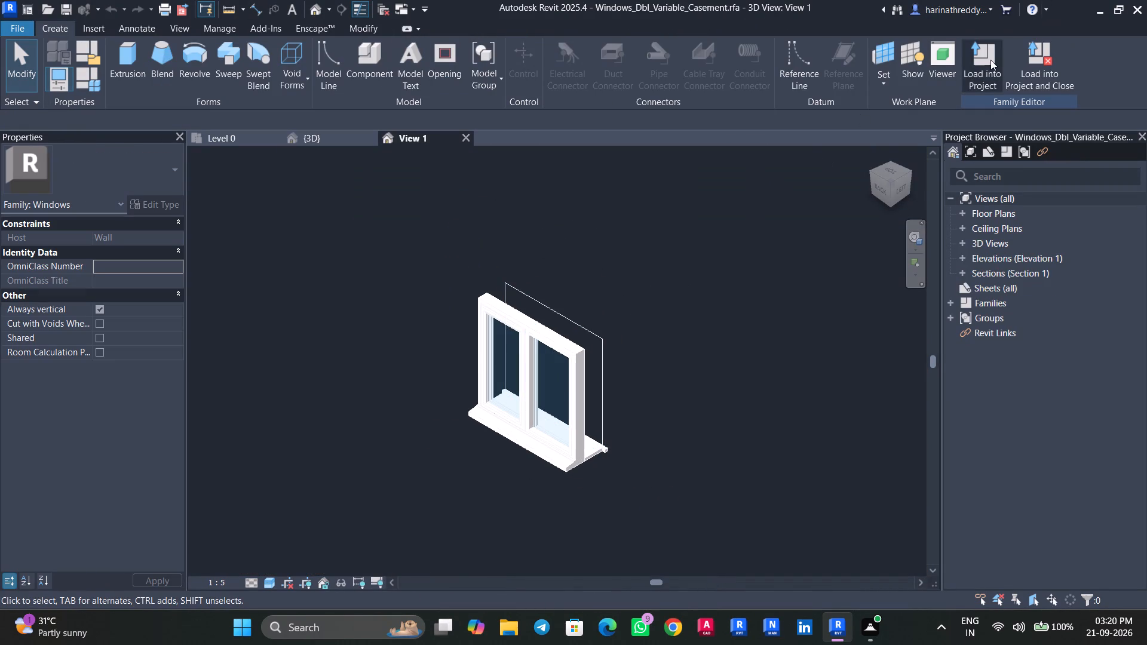
pyautogui.click(1051, 70)
pyautogui.click(606, 325)
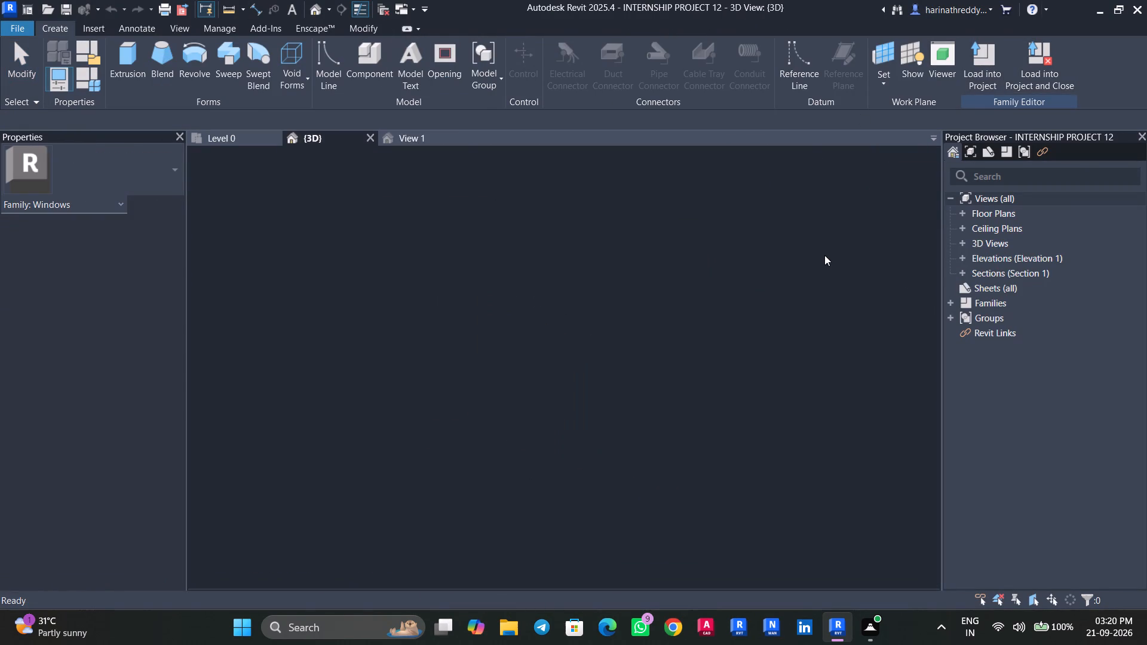
# Save the INTERNSHIP PROJECT 12 model.
pyautogui.scroll(-15, 665, 401)
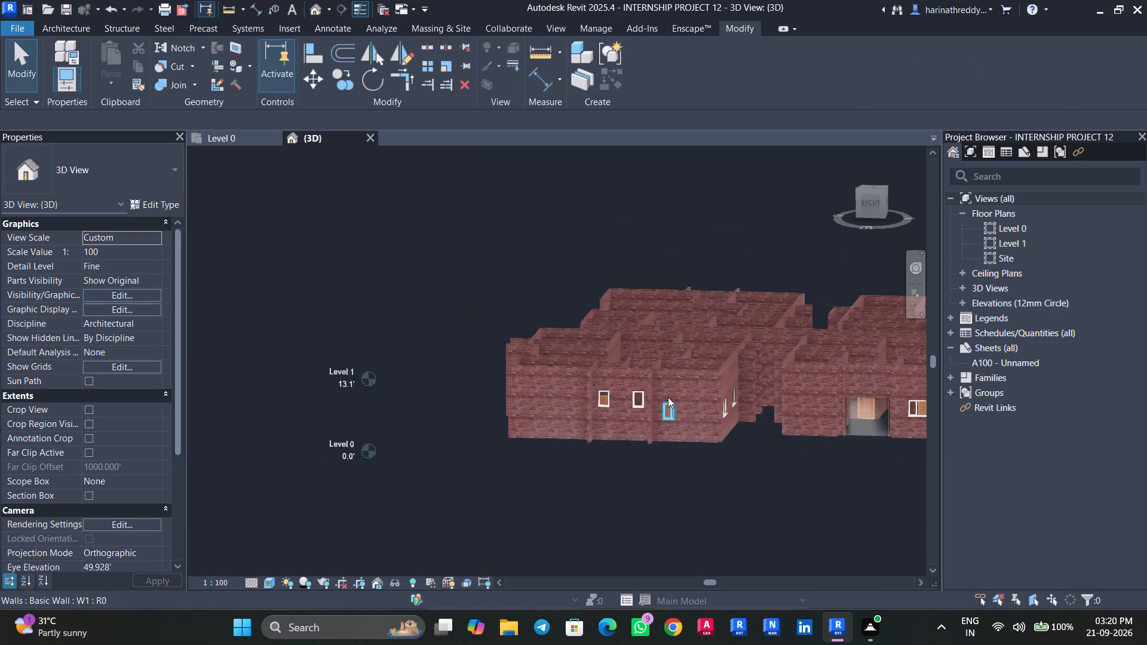
pyautogui.scroll(-2, 668, 397)
pyautogui.keyDown('shift'); pyautogui.moveTo(799, 466); pyautogui.dragTo(644, 174, button='middle'); pyautogui.keyUp('shift')
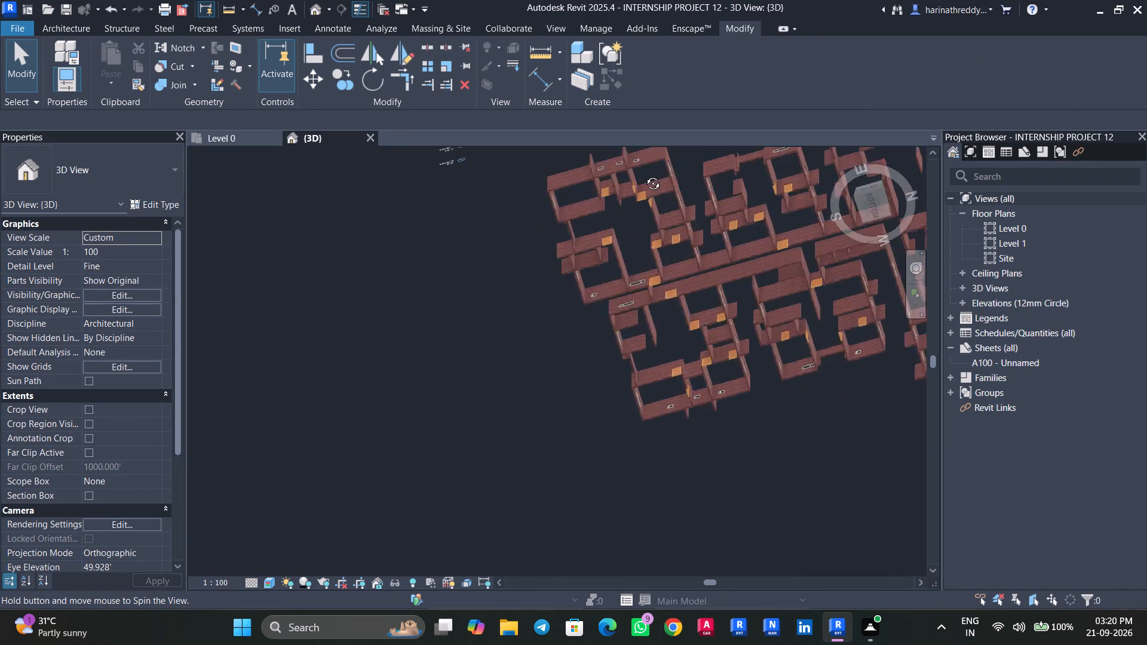
pyautogui.keyDown('shift'); pyautogui.moveTo(644, 174); pyautogui.dragTo(712, 534, button='middle'); pyautogui.keyUp('shift')
pyautogui.hotkey('ctrl', 's')
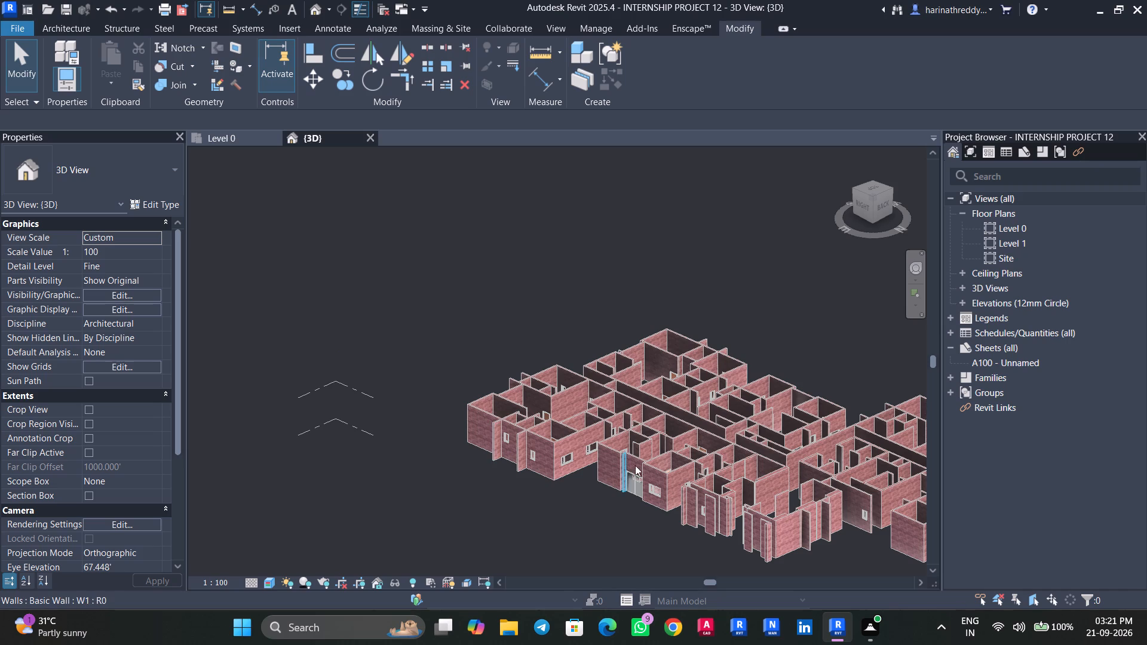
# Examine the outer walls' openings in 3D and the 1819 sft flat's room layout on the Level 0 plan.
pyautogui.moveTo(457, 344); pyautogui.dragTo(298, 131, button='middle')
pyautogui.scroll(11, 495, 284)
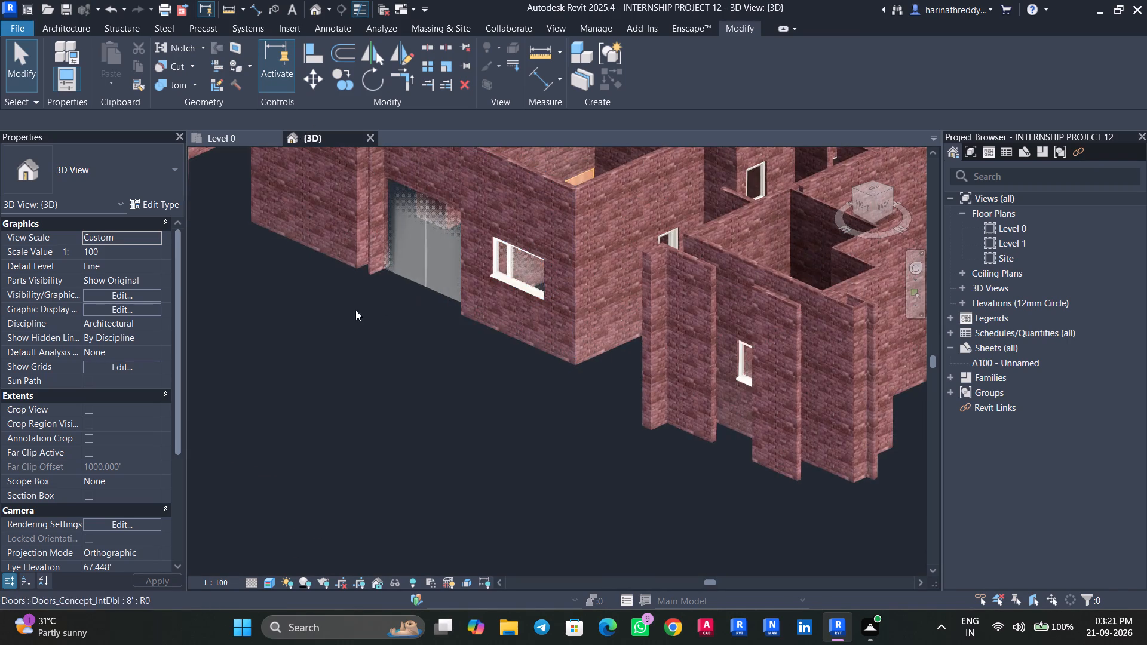
pyautogui.click(228, 137)
pyautogui.scroll(-8, 333, 281)
pyautogui.scroll(3, 303, 357)
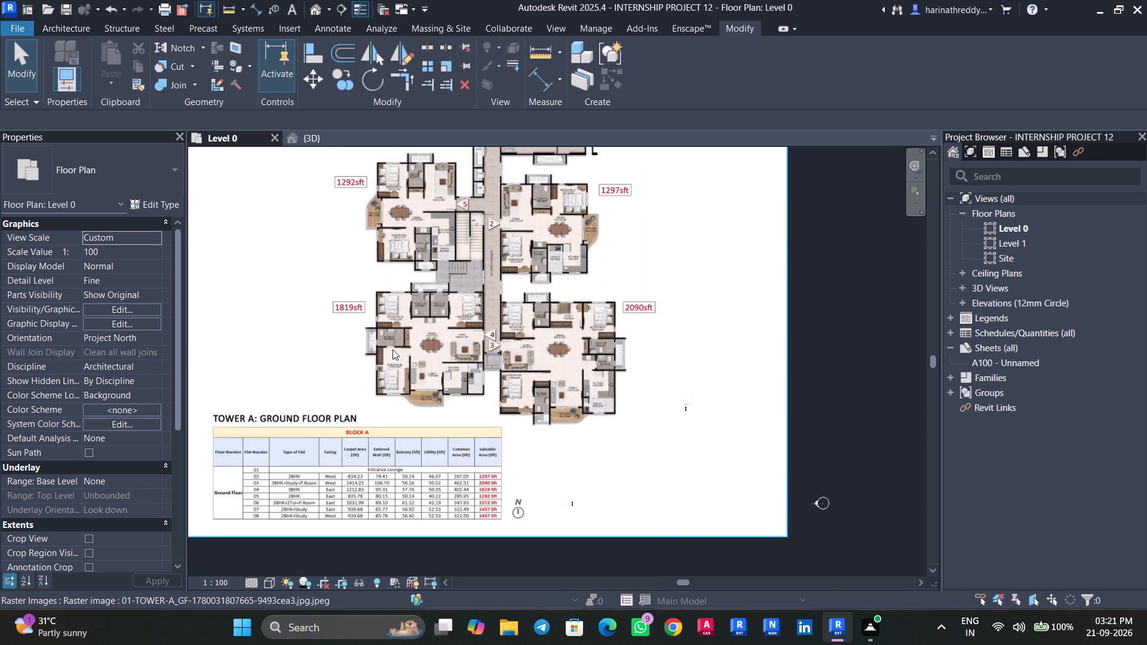
pyautogui.scroll(5, 392, 349)
pyautogui.scroll(-1, 420, 362)
pyautogui.scroll(7, 420, 362)
pyautogui.scroll(-4, 411, 343)
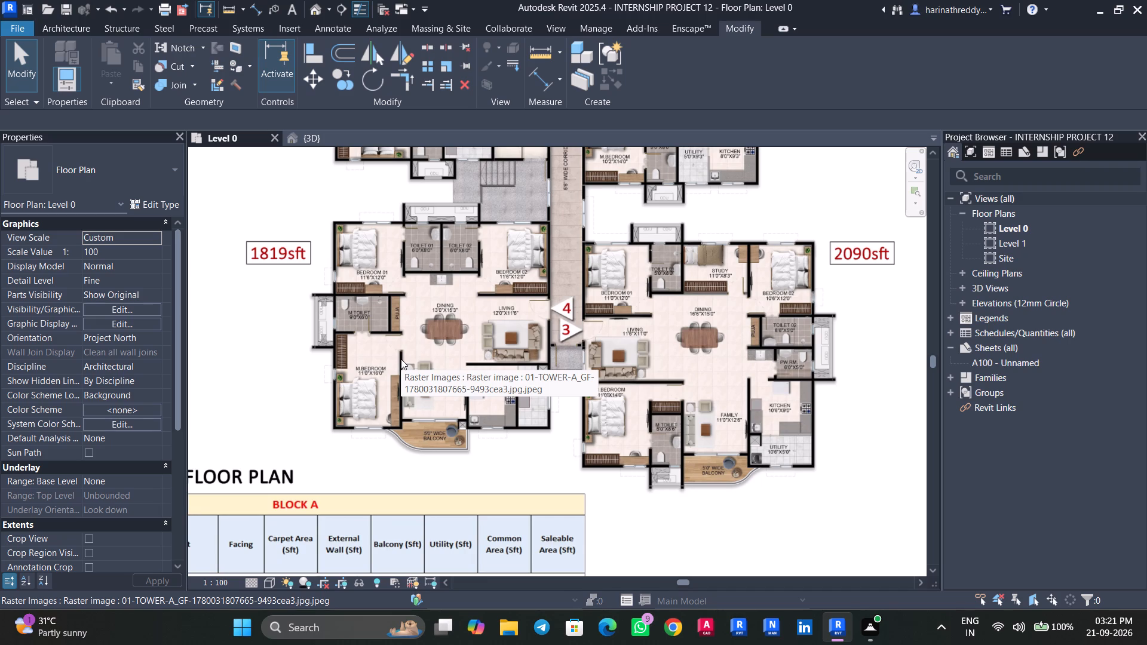
pyautogui.scroll(4, 346, 432)
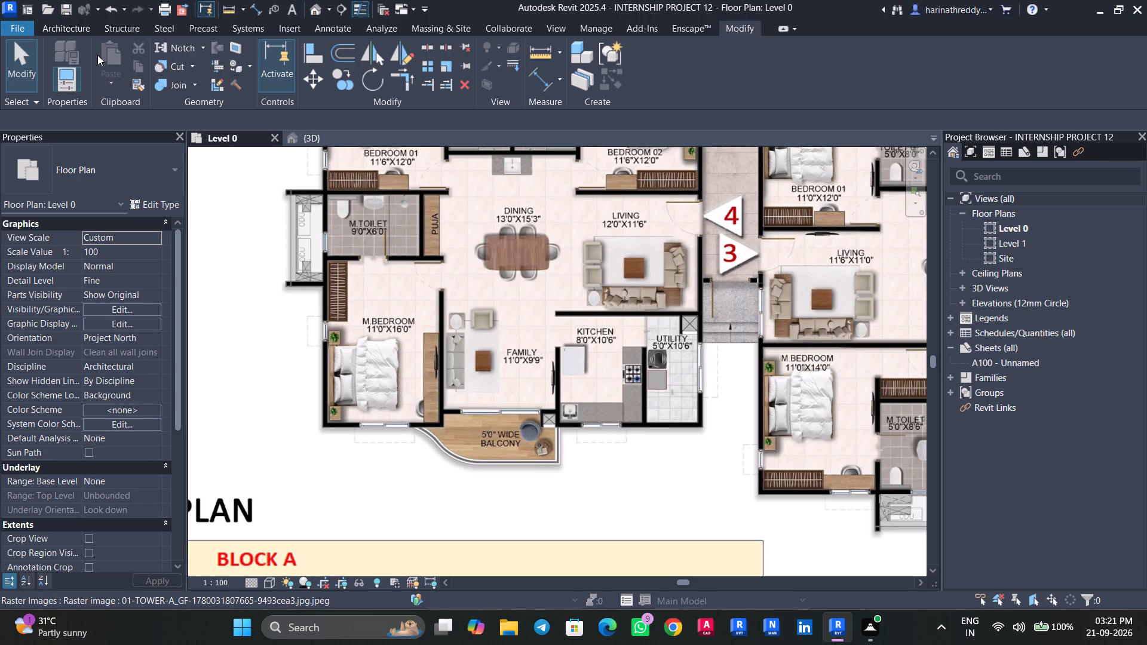
# Start an architectural floor on Level 0 and duplicate the Floor_Timber_22Cbd-225Joist type as "bedroom floor".
pyautogui.click(78, 23)
pyautogui.click(335, 83)
pyautogui.click(359, 113)
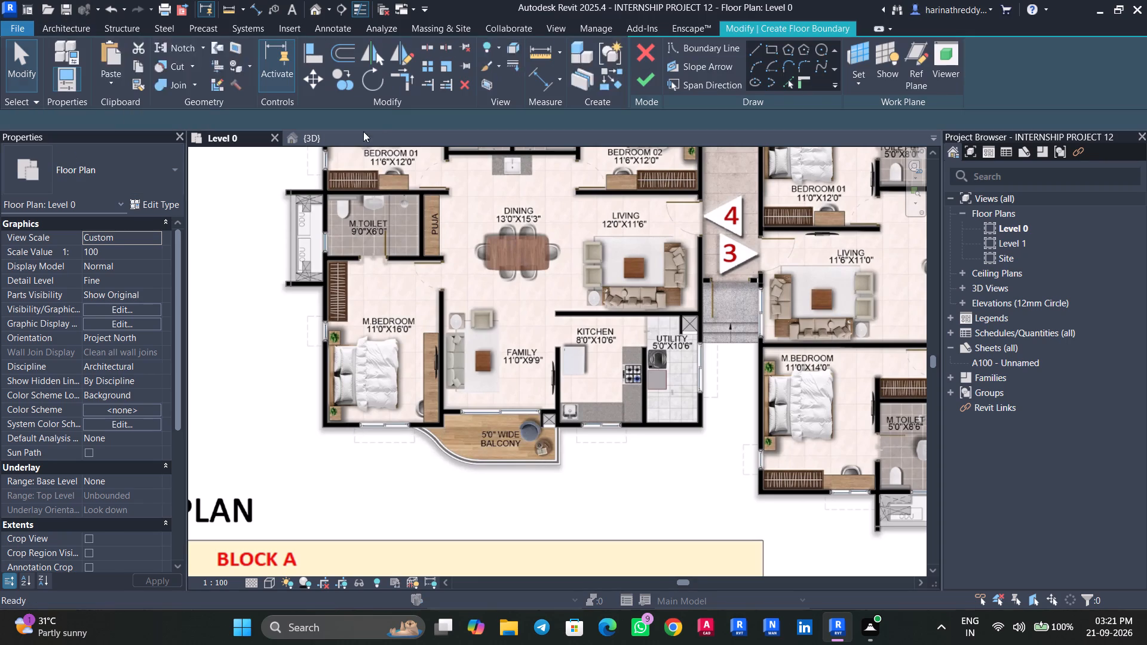
pyautogui.click(147, 181)
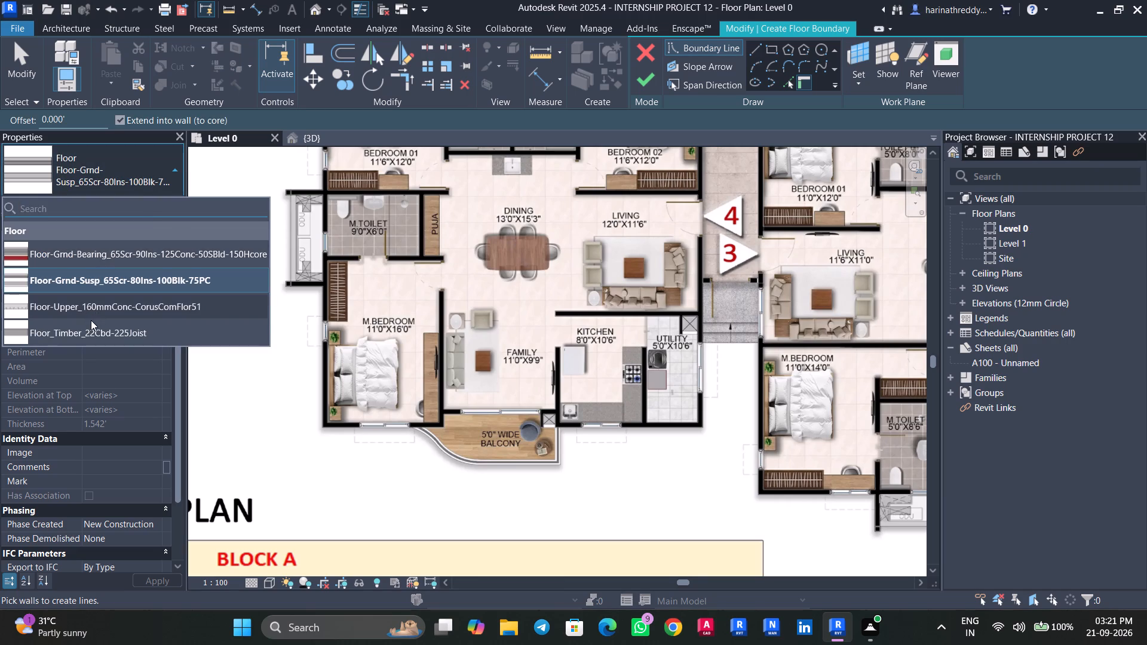
pyautogui.click(91, 321)
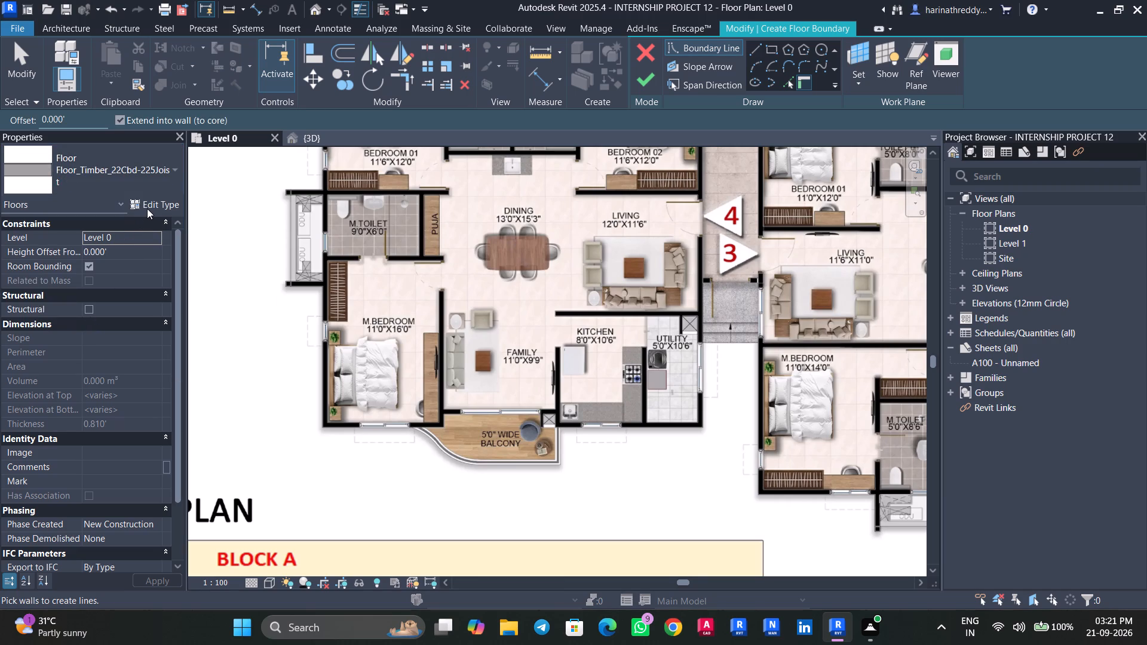
pyautogui.click(154, 202)
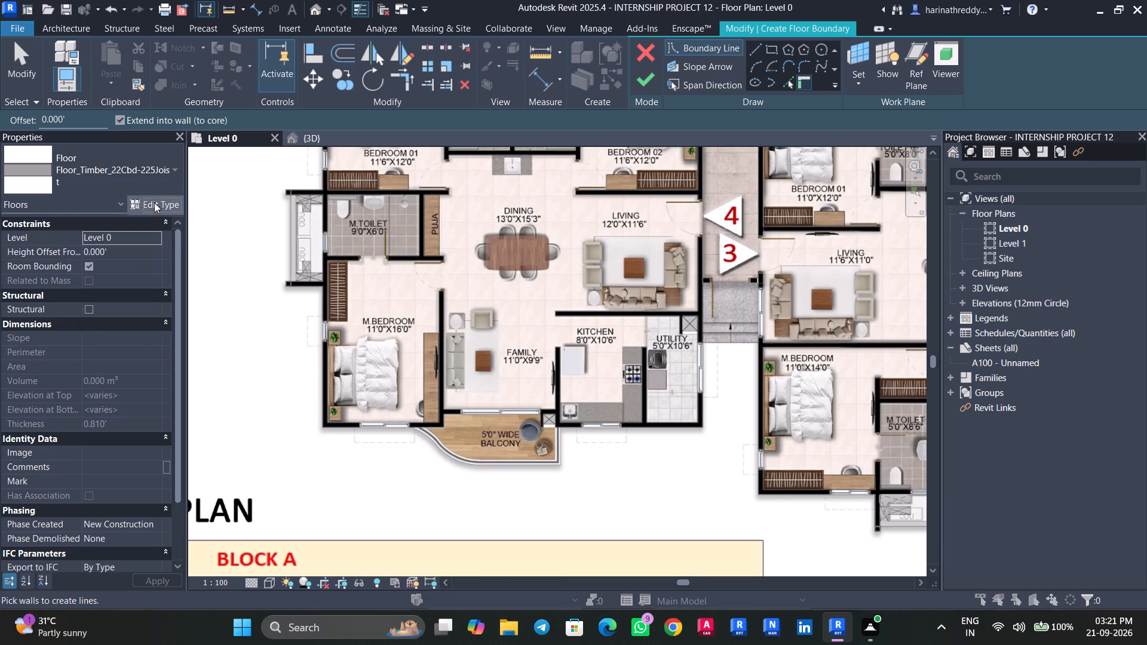
pyautogui.click(1079, 156)
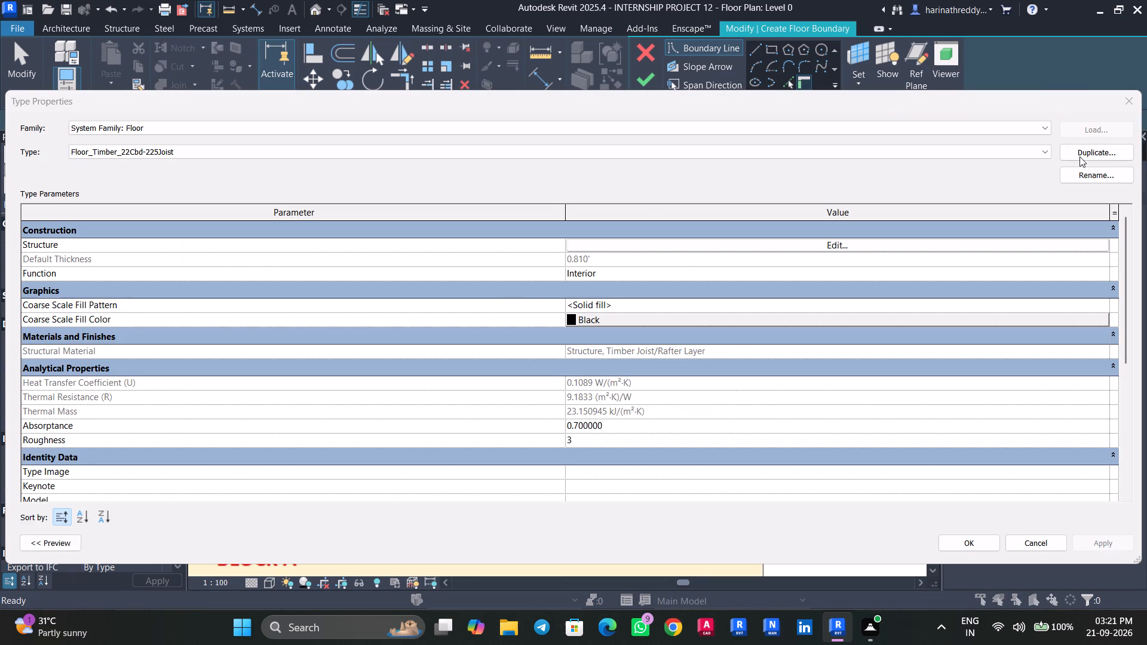
pyautogui.write('bedroom floor')
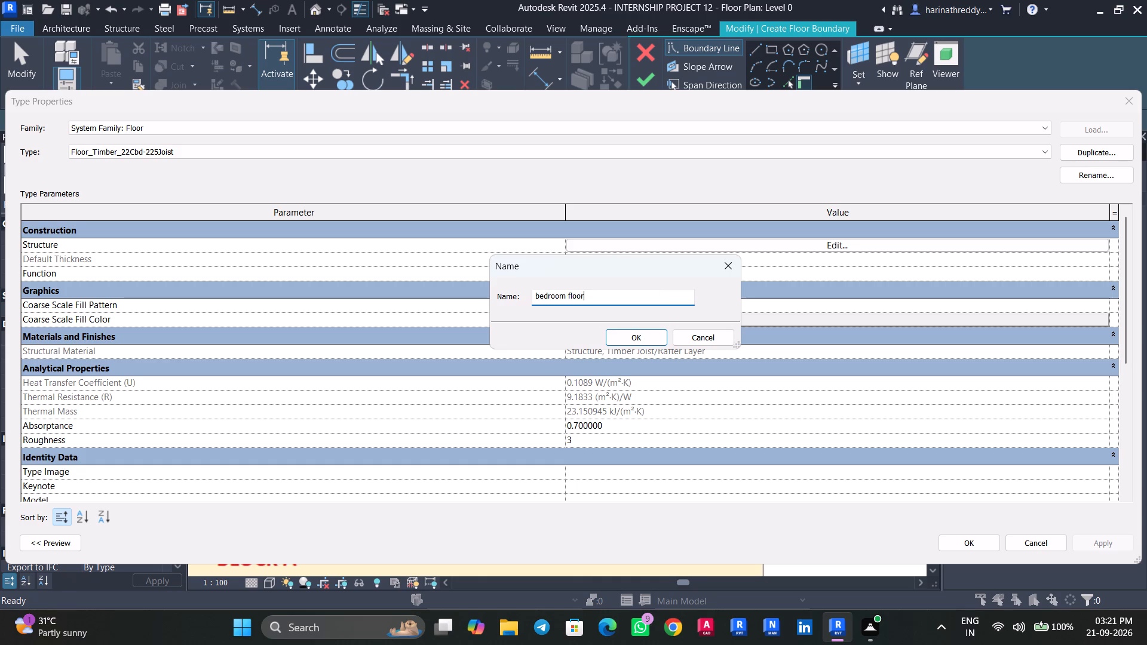
pyautogui.doubleClick(610, 347)
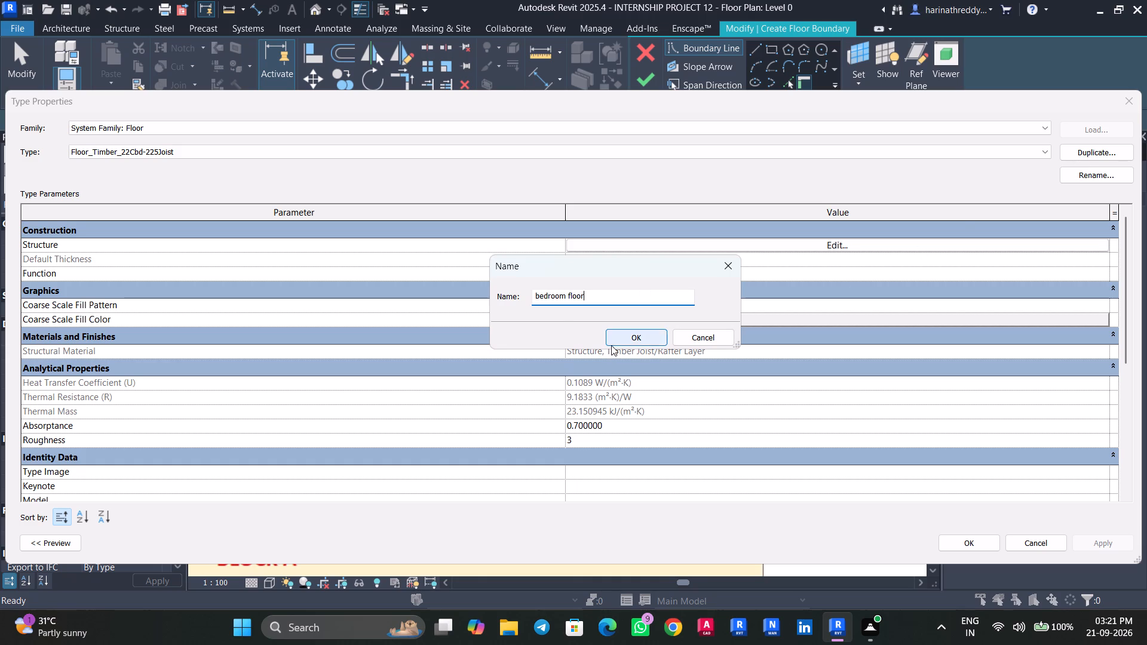
# Set the bedroom floor type's structure layer to 128 mm and its chipboard finish layer to 22 mm thick.
pyautogui.click(667, 253)
pyautogui.click(665, 248)
pyautogui.click(591, 263)
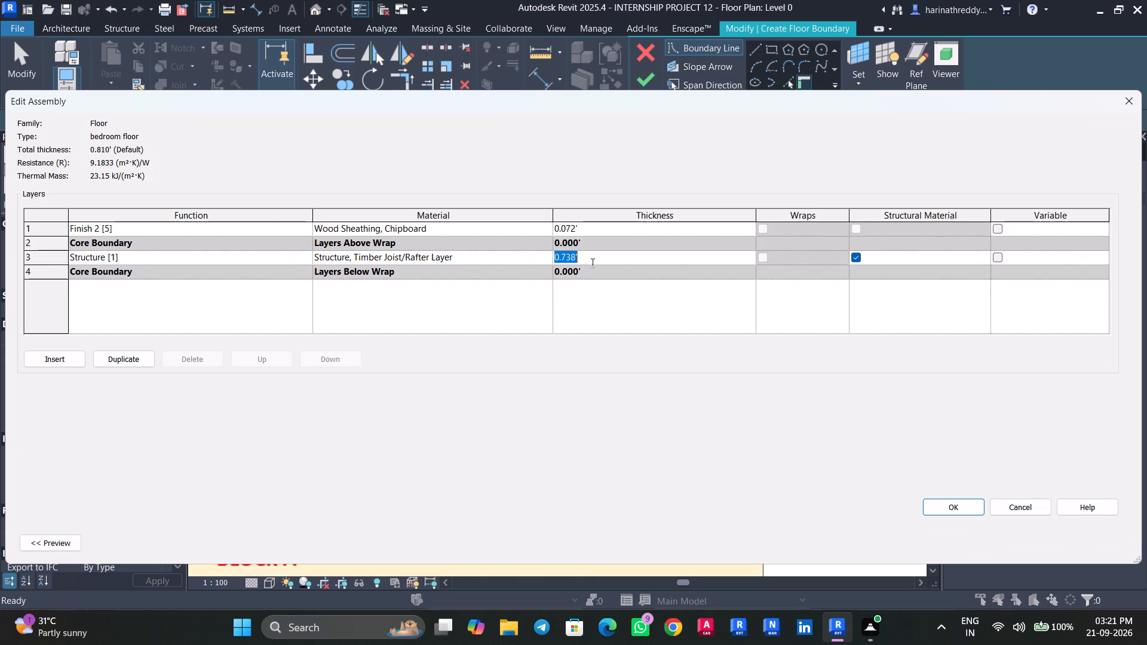
pyautogui.write('128mm')
pyautogui.press('Return')
pyautogui.click(579, 221)
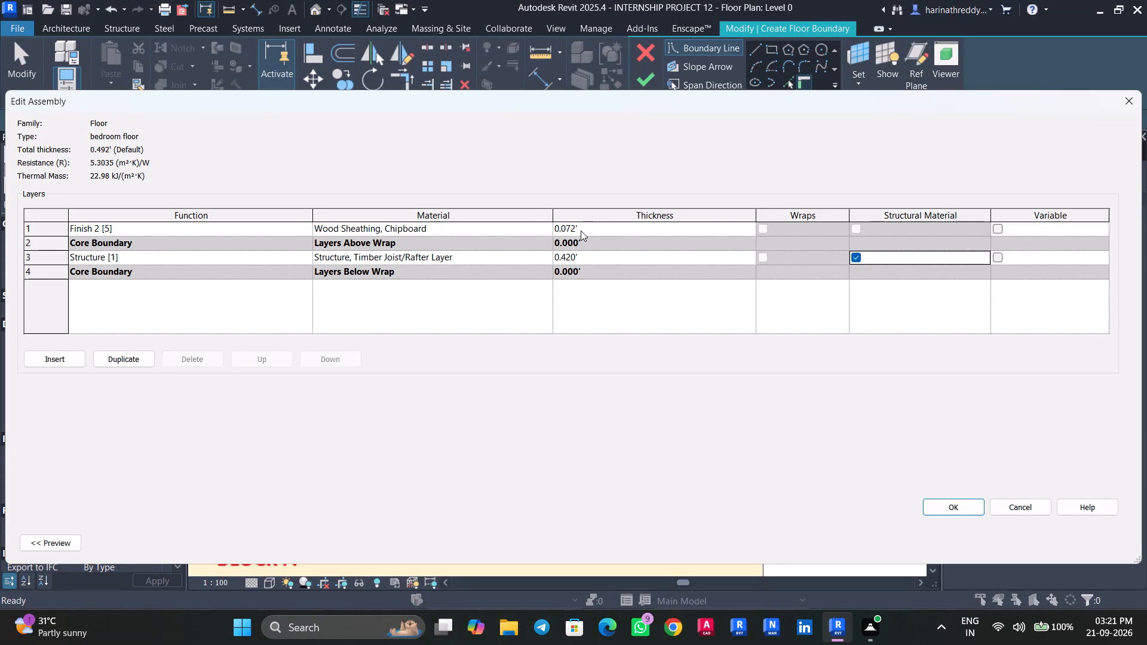
pyautogui.click(581, 231)
pyautogui.moveTo(581, 231); pyautogui.dragTo(507, 227)
pyautogui.write('22mm')
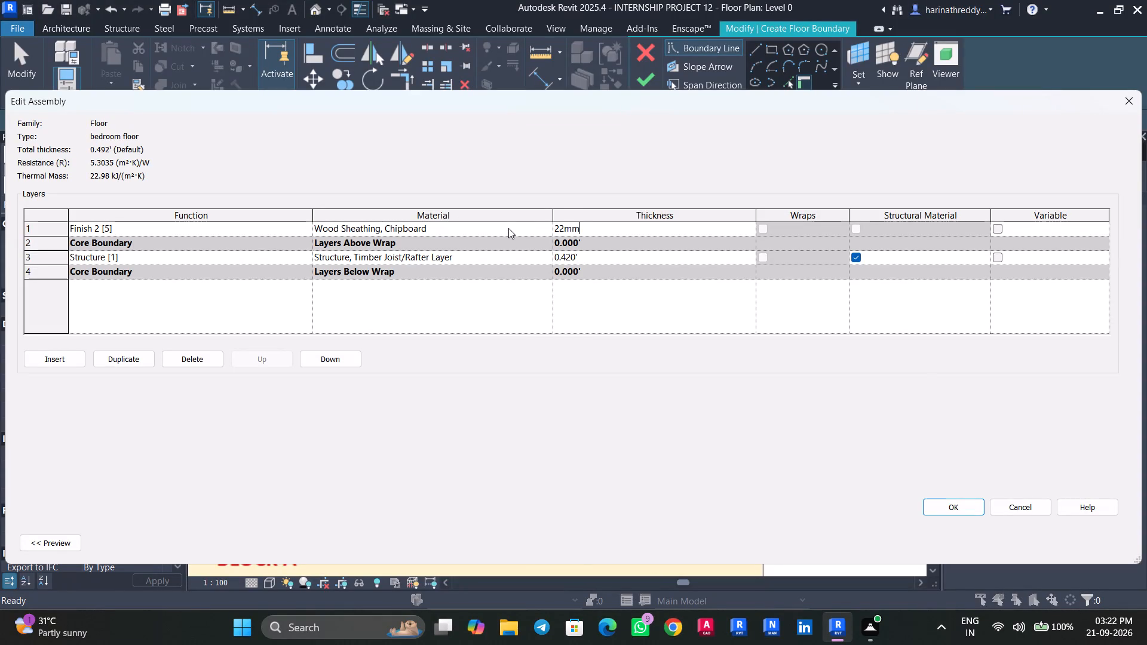
pyautogui.press('Return')
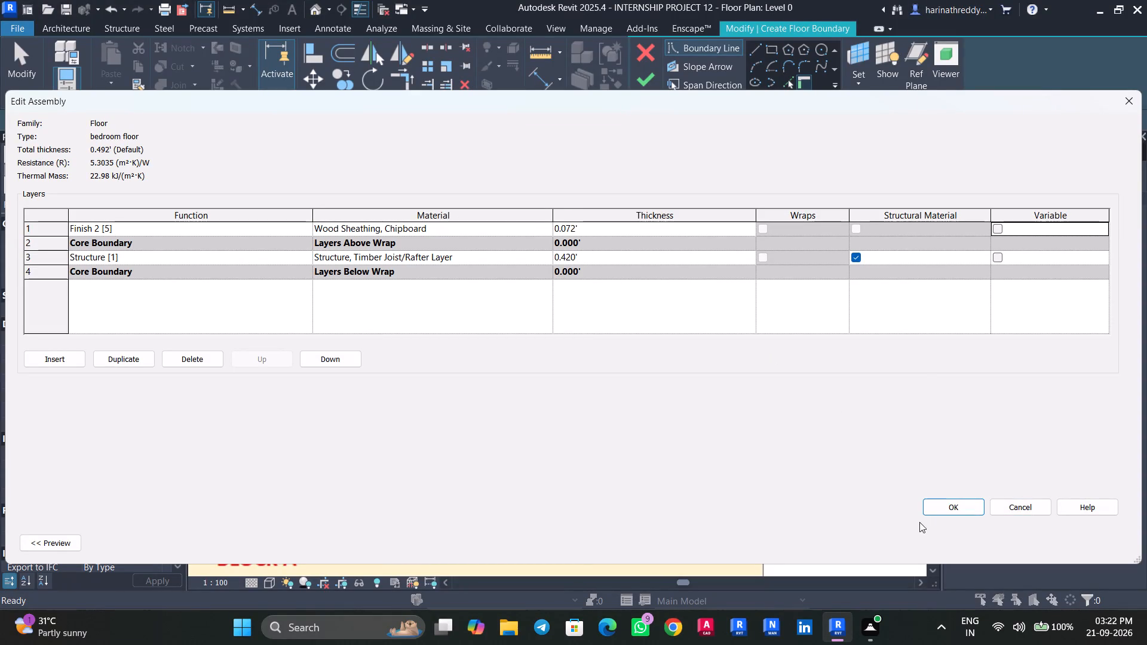
pyautogui.click(962, 498)
pyautogui.click(1084, 542)
pyautogui.click(952, 549)
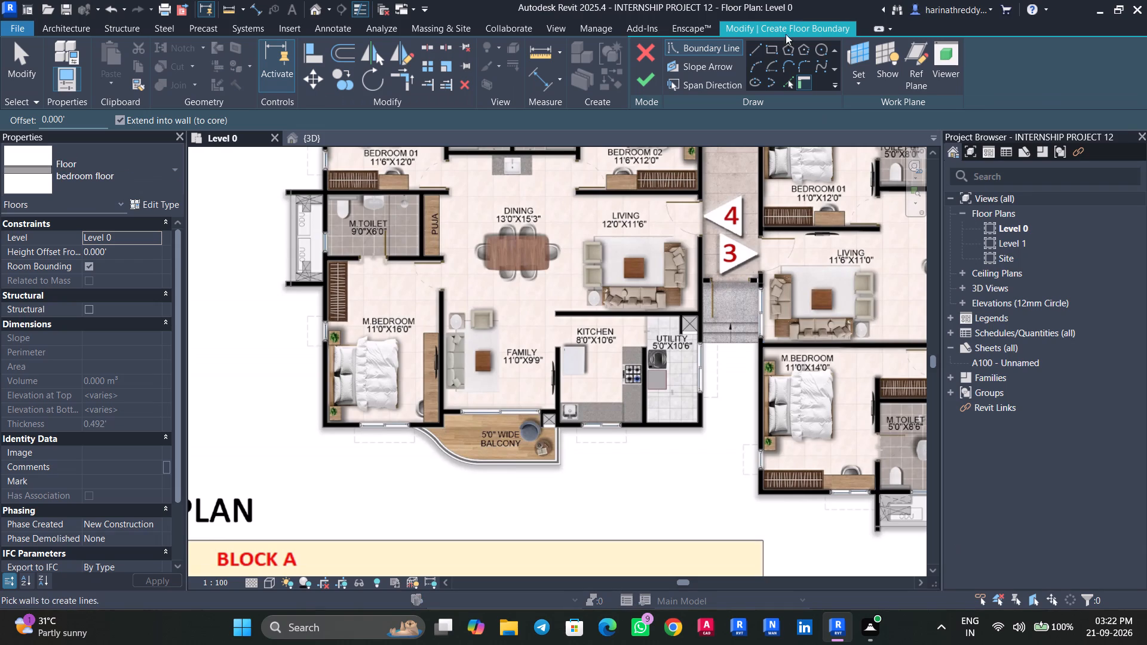
# Sketch a rectangular floor boundary along the inner wall faces of the 1819 sft flat's M.Bedroom.
pyautogui.click(771, 47)
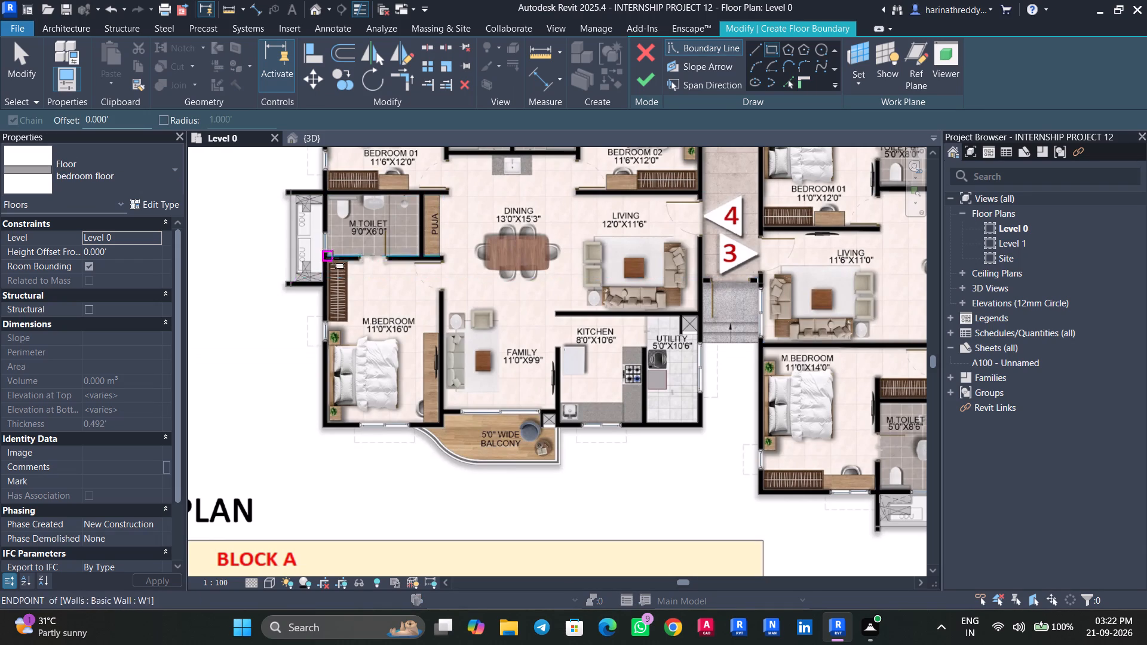
pyautogui.scroll(9, 333, 257)
pyautogui.click(321, 250)
pyautogui.moveTo(508, 409); pyautogui.dragTo(507, 324, button='middle')
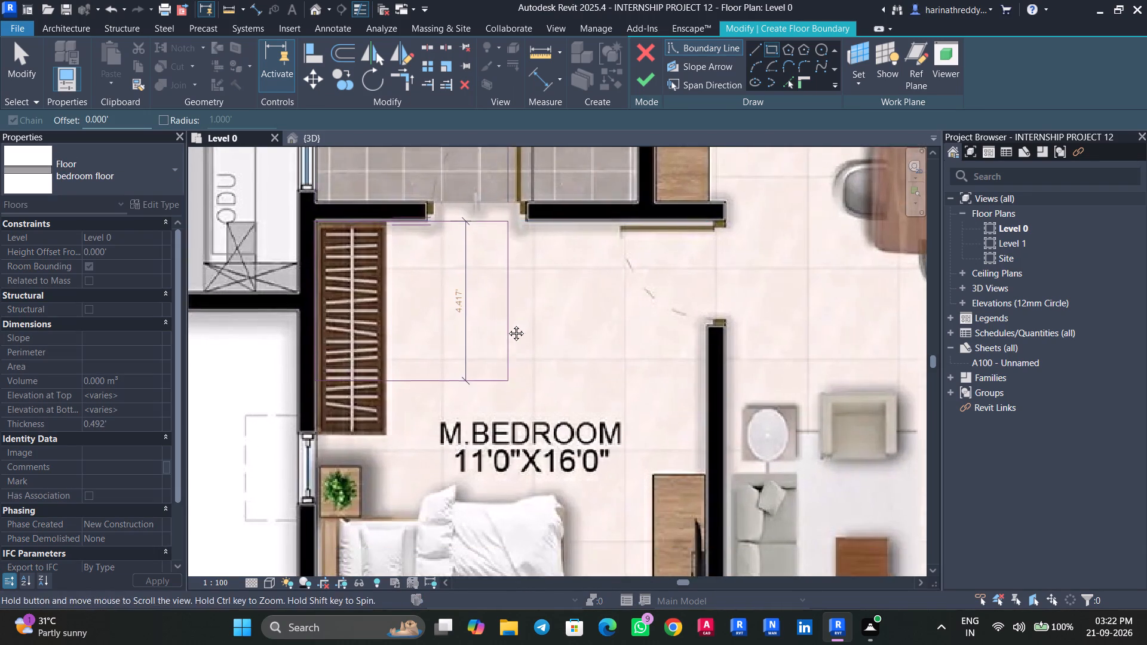
pyautogui.moveTo(507, 324); pyautogui.dragTo(510, 248, button='middle')
pyautogui.moveTo(623, 442); pyautogui.dragTo(582, 288, button='middle')
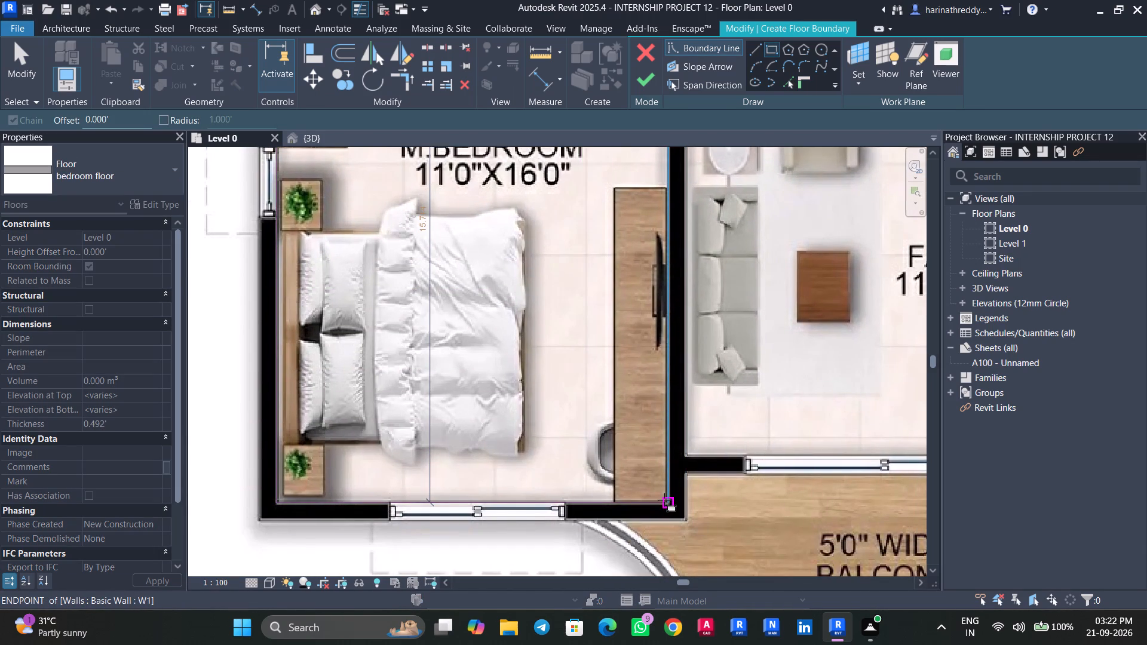
pyautogui.click(664, 502)
# Sketch a rectangular floor boundary inside Bedroom 01 of the 1819 sft flat, from its outer corner to the door end by the Puja.
pyautogui.scroll(-6, 665, 504)
pyautogui.scroll(1, 666, 504)
pyautogui.scroll(-4, 666, 504)
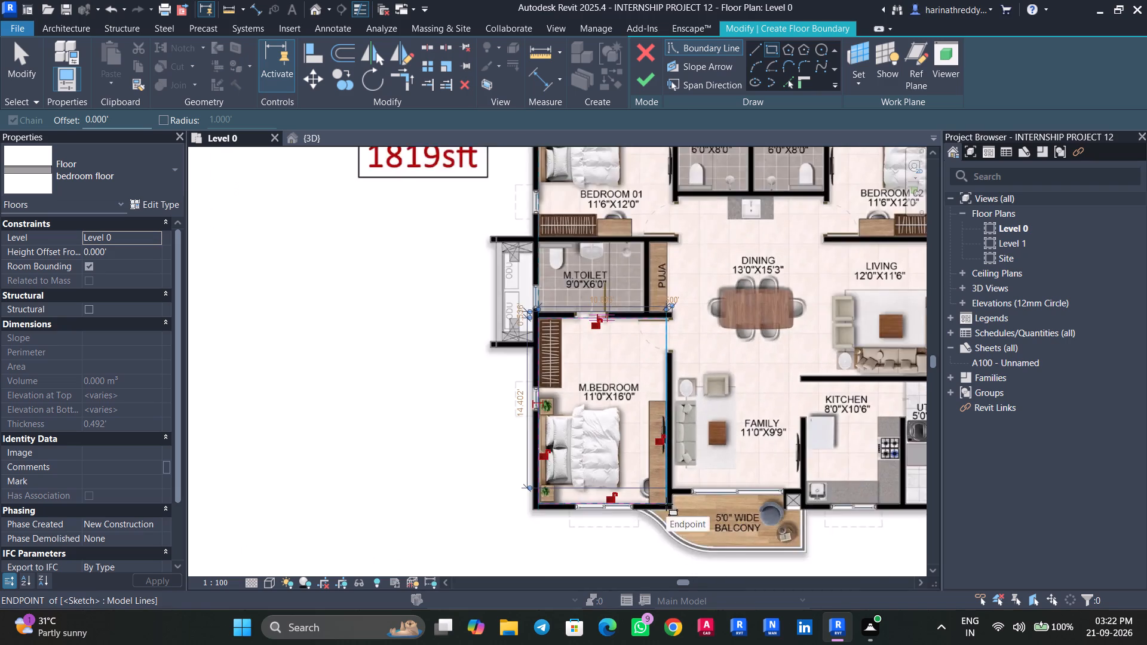
pyautogui.scroll(-3, 666, 504)
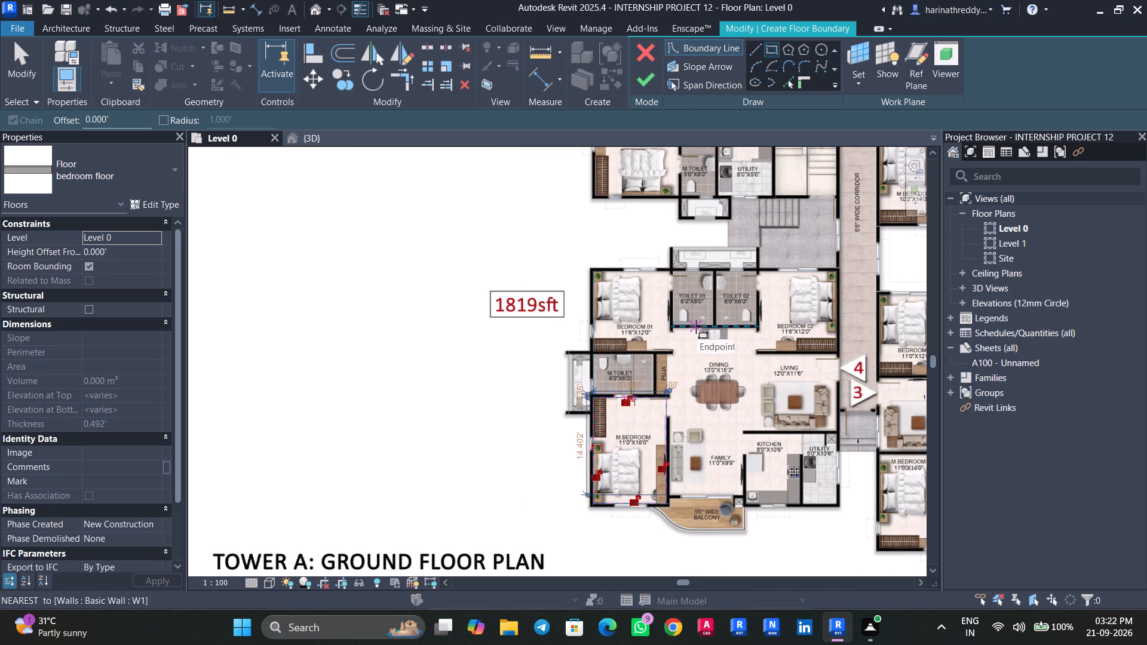
pyautogui.scroll(10, 595, 277)
pyautogui.click(592, 256)
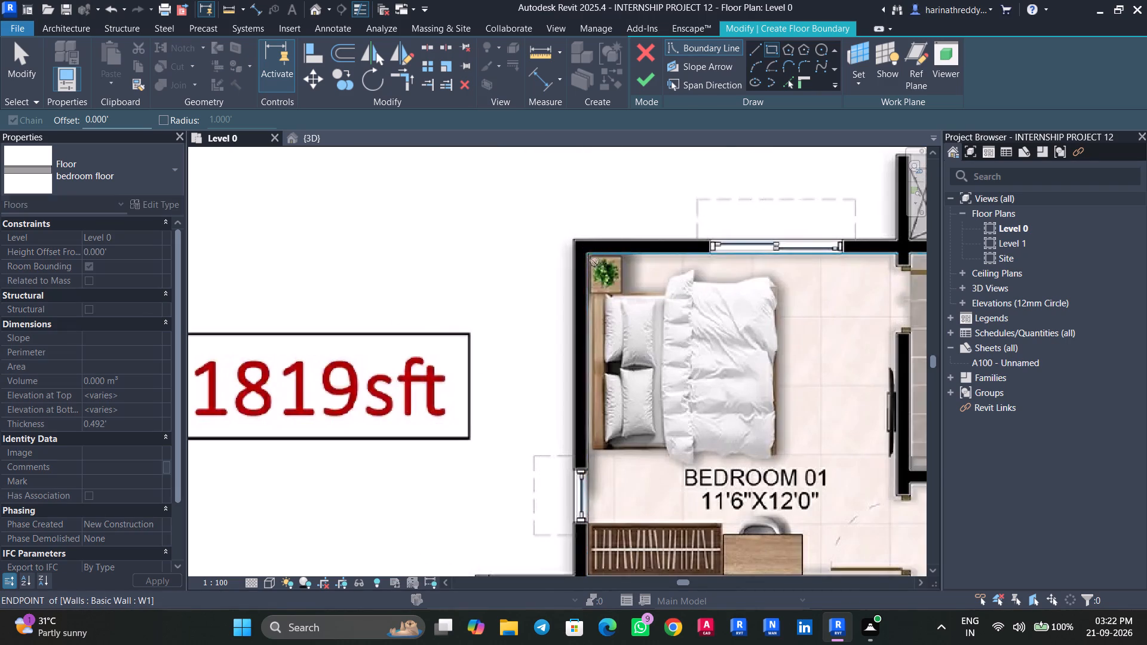
pyautogui.scroll(1, 741, 410)
pyautogui.moveTo(735, 407); pyautogui.dragTo(633, 271, button='middle')
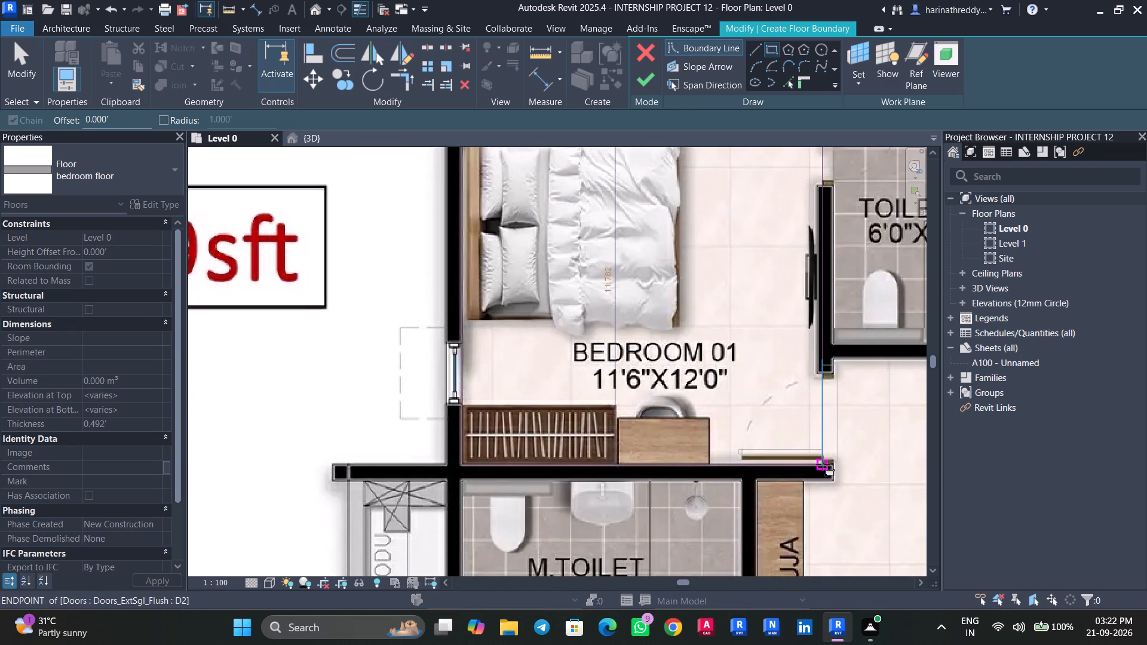
pyautogui.scroll(-4, 823, 464)
pyautogui.scroll(16, 823, 464)
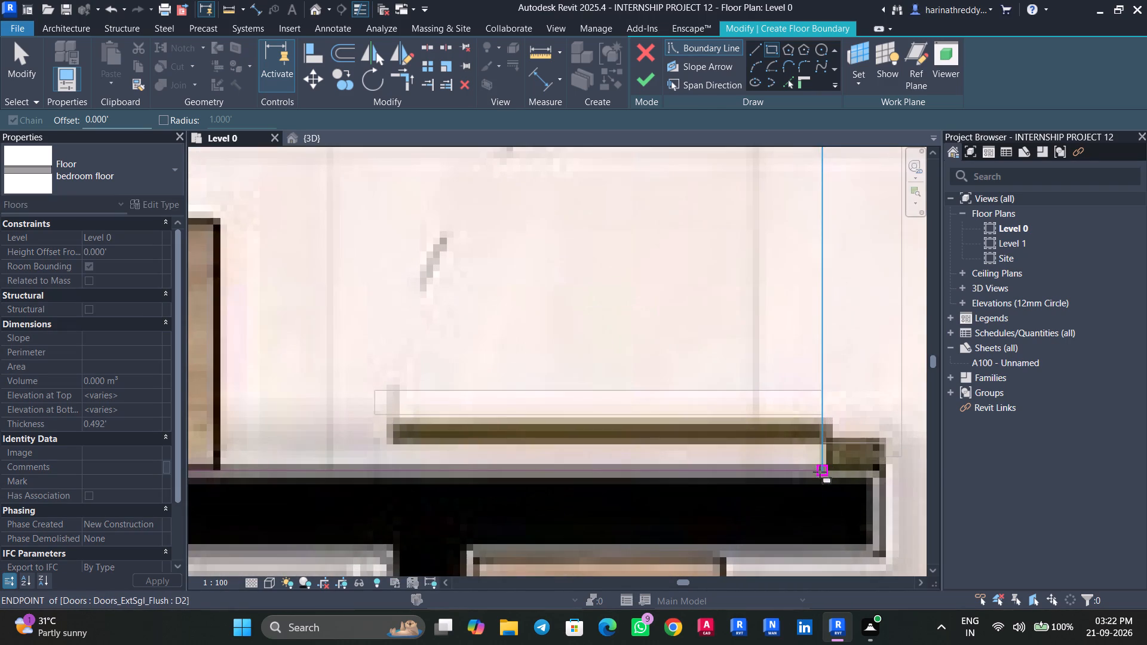
pyautogui.click(823, 472)
# Sketch a rectangular floor boundary inside Bedroom 02 of the 1819 sft flat, from its corridor-side window-wall corner to the door end.
pyautogui.scroll(-5, 823, 472)
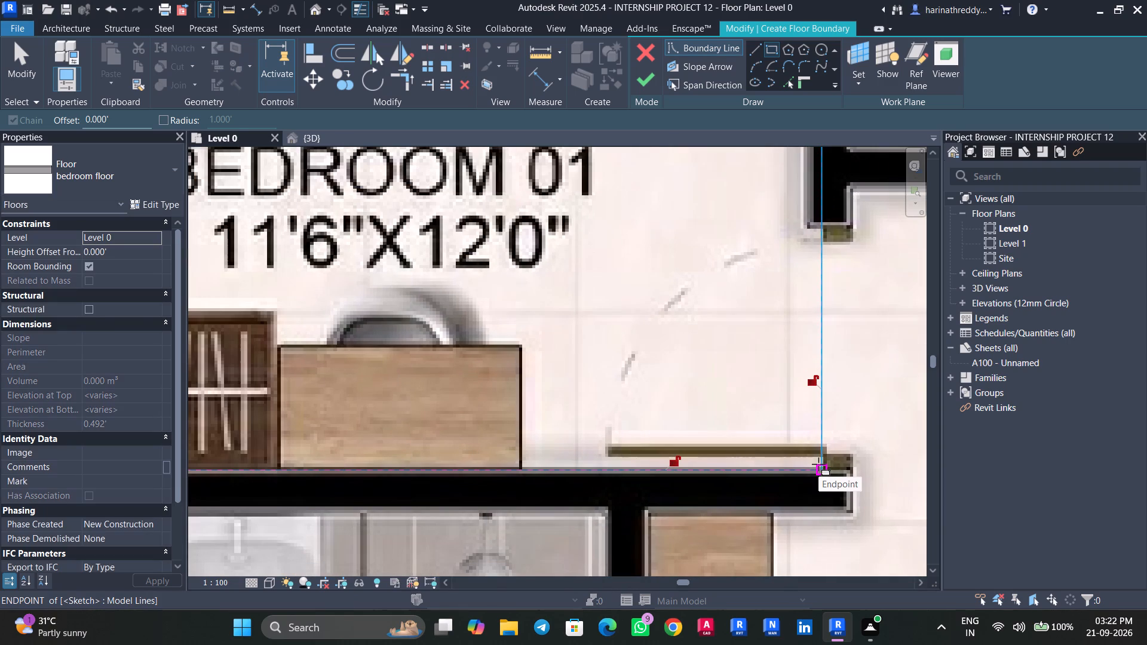
pyautogui.scroll(-15, 821, 463)
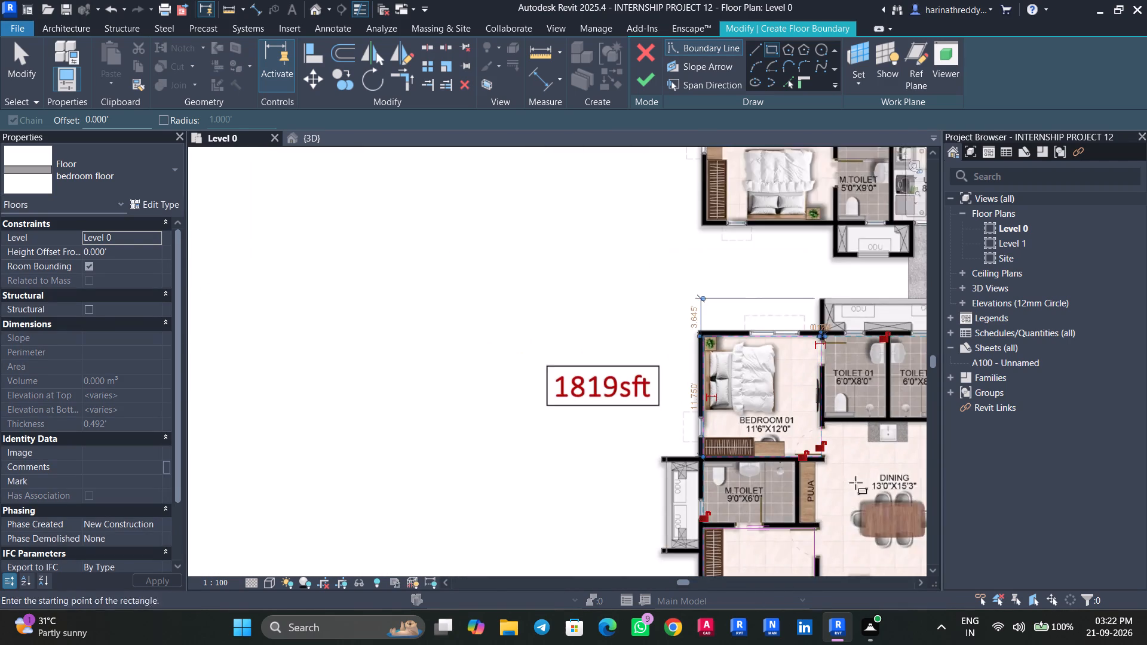
pyautogui.moveTo(854, 481); pyautogui.dragTo(492, 280, button='middle')
pyautogui.moveTo(602, 303); pyautogui.dragTo(603, 450, button='middle')
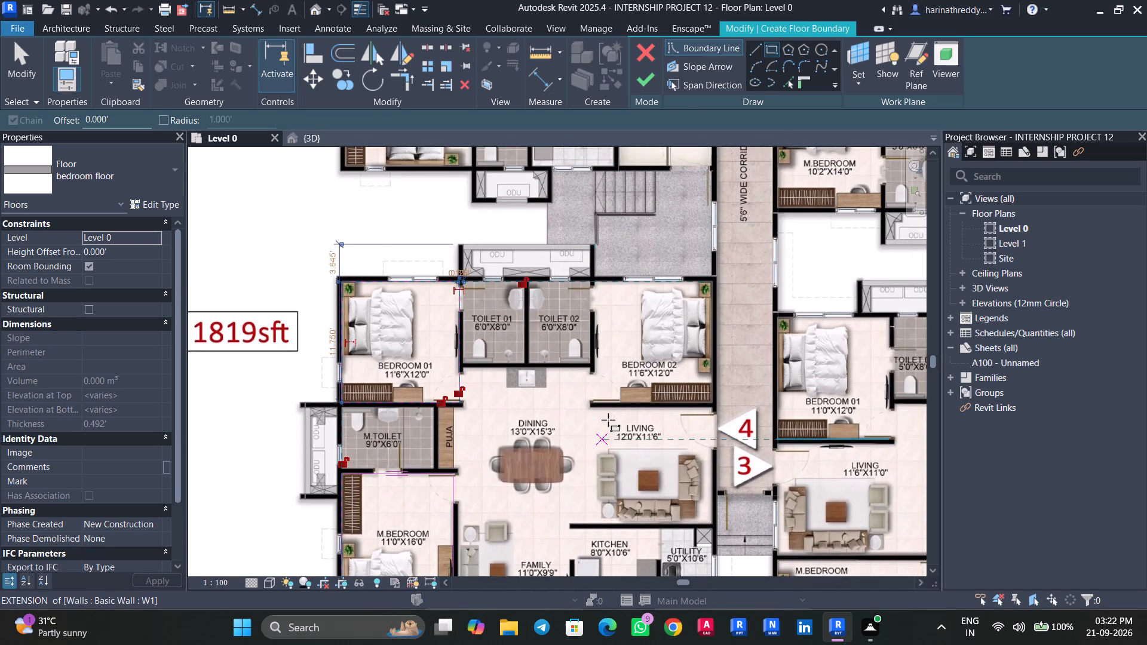
pyautogui.scroll(11, 697, 276)
pyautogui.click(750, 290)
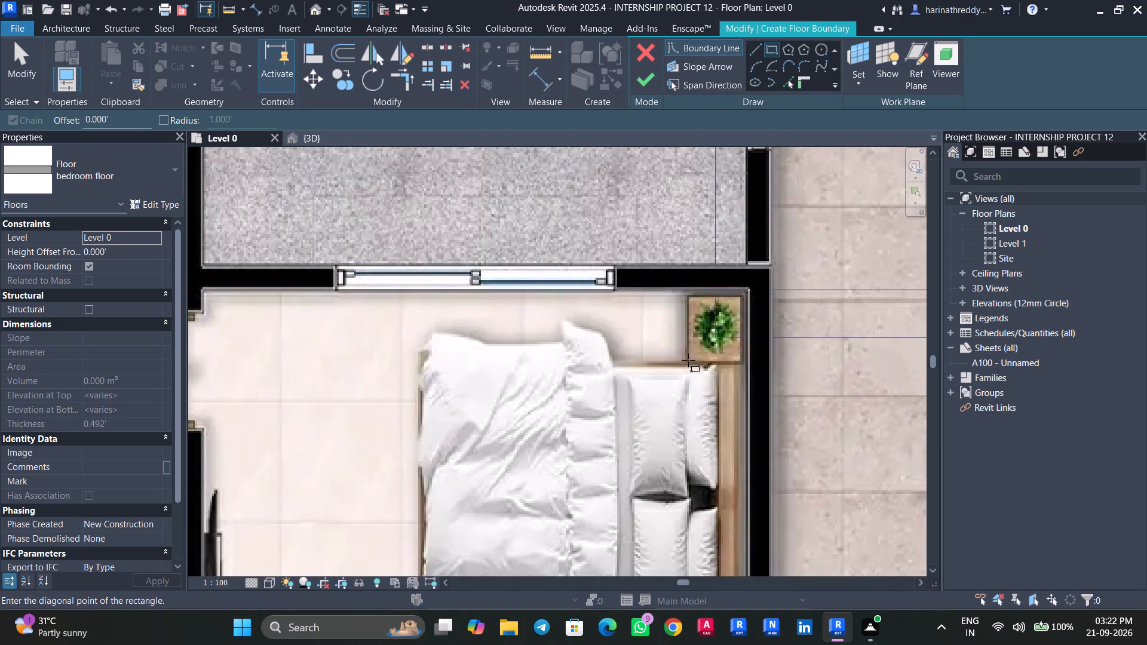
pyautogui.moveTo(613, 405); pyautogui.dragTo(704, 184, button='middle')
pyautogui.scroll(-6, 639, 320)
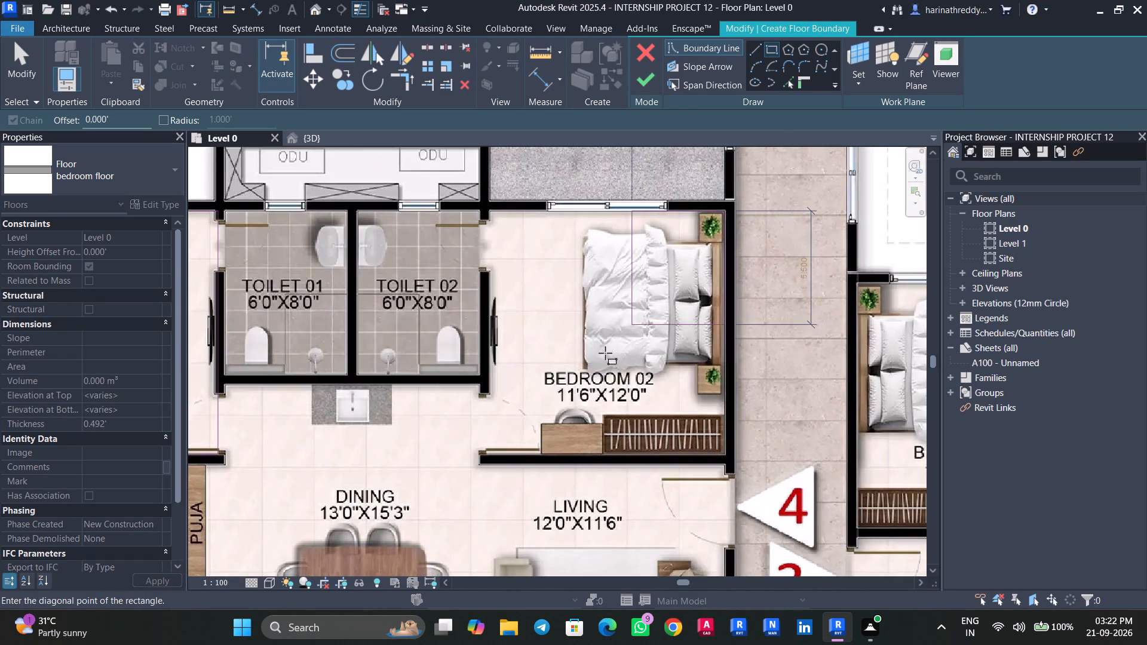
pyautogui.scroll(5, 487, 439)
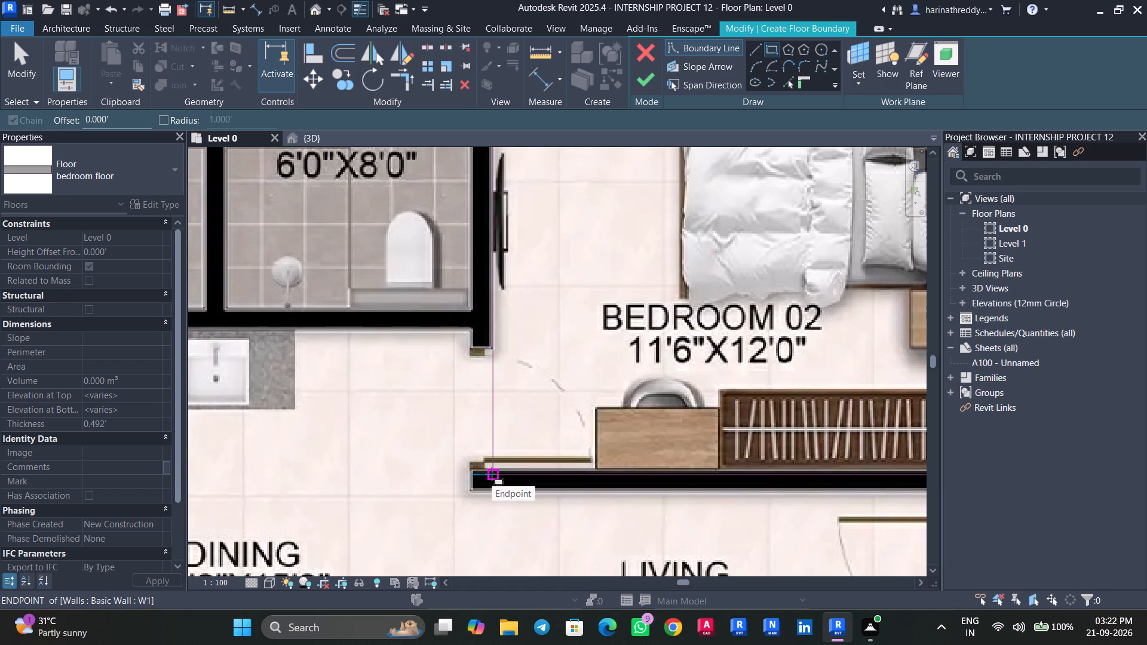
pyautogui.click(490, 474)
pyautogui.scroll(-9, 489, 474)
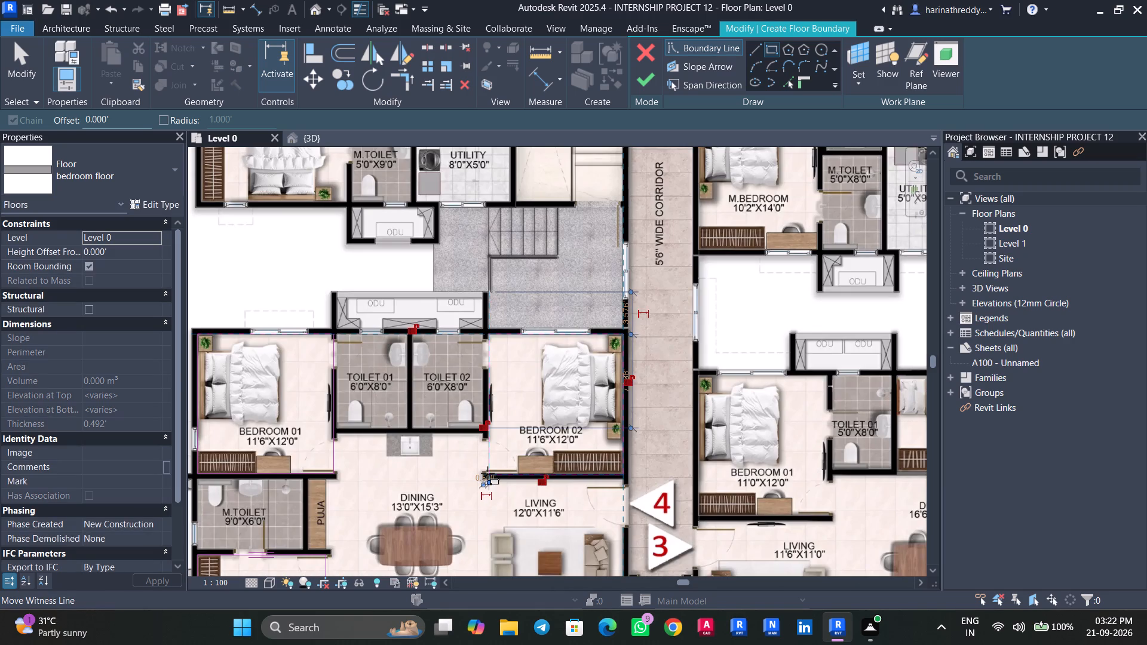
pyautogui.press('Escape')
pyautogui.press('Escape')
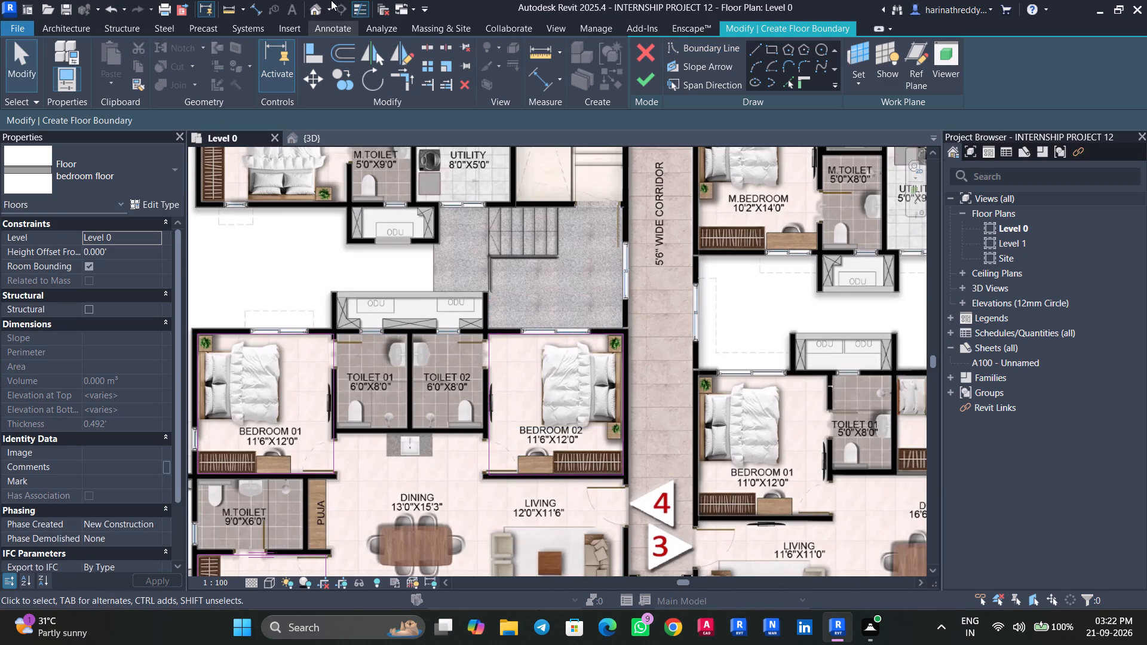
# Turn off the Thin Lines display for the Level 0 plan.
pyautogui.click(353, 7)
pyautogui.click(363, 7)
pyautogui.scroll(9, 499, 404)
pyautogui.click(362, 8)
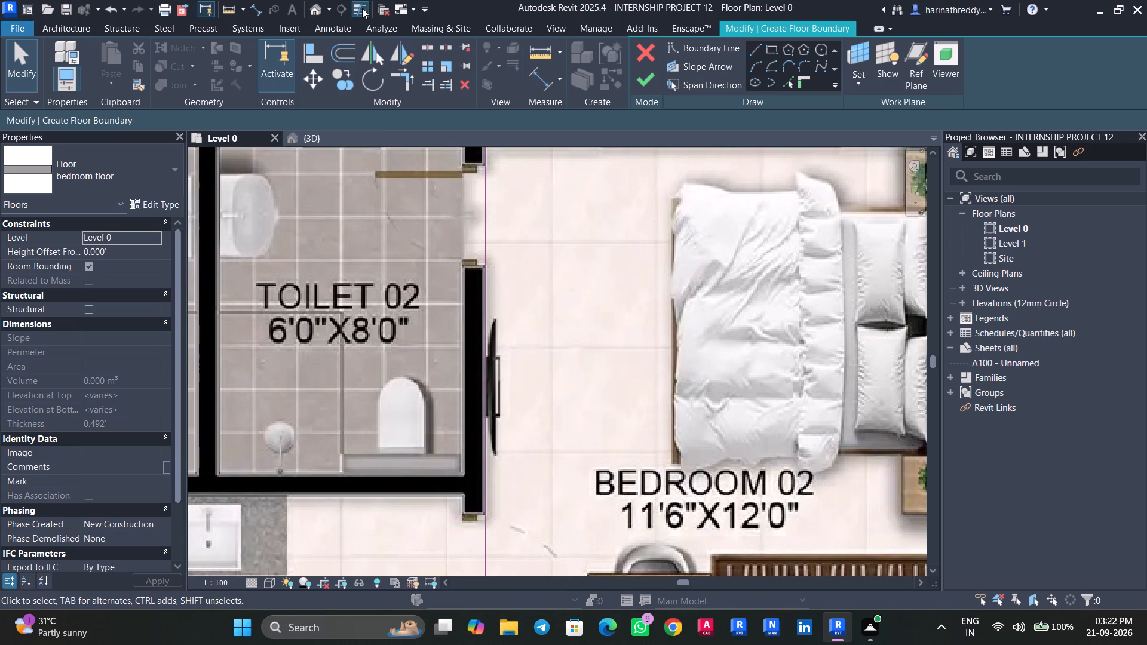
# Sketch a rectangular floor boundary along the inner wall faces of the 2090 sft flat's M.Bedroom, up to the M.Toilet wall.
pyautogui.scroll(-13, 384, 284)
pyautogui.moveTo(361, 376); pyautogui.dragTo(420, 289, button='middle')
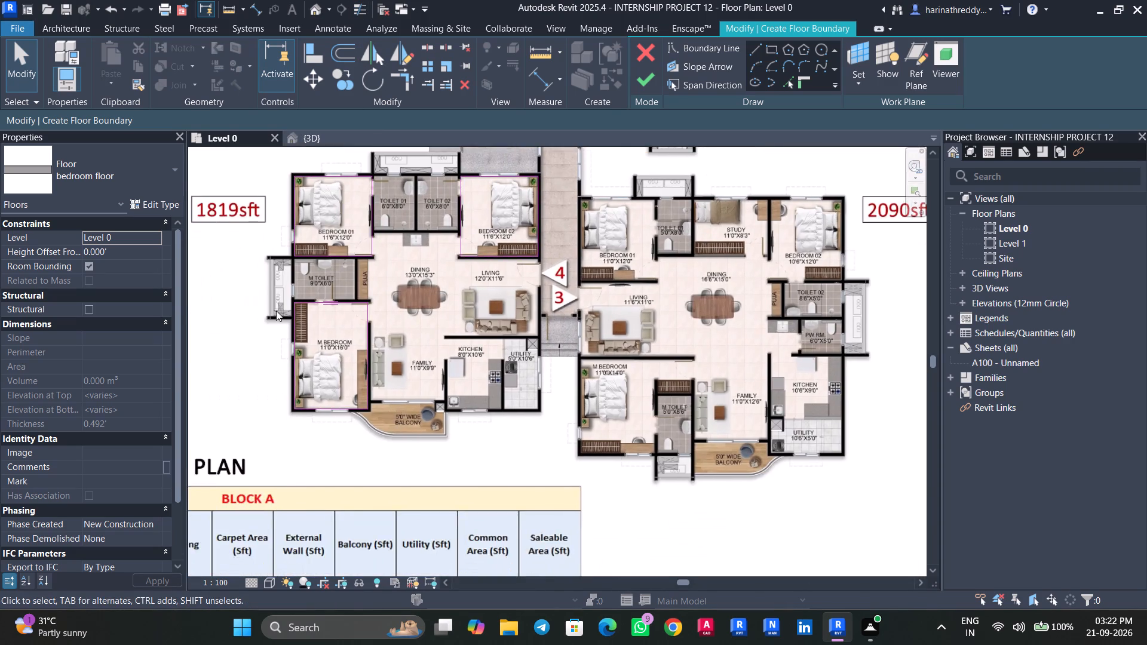
pyautogui.scroll(12, 278, 322)
pyautogui.scroll(-11, 352, 340)
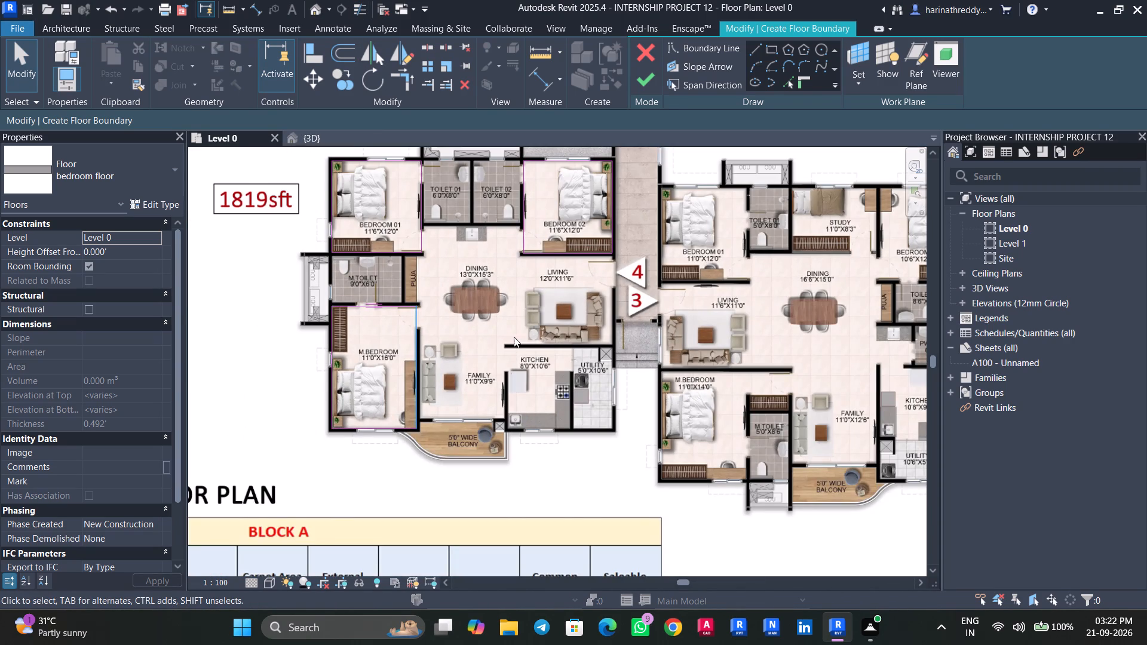
pyautogui.moveTo(595, 389); pyautogui.dragTo(399, 262, button='middle')
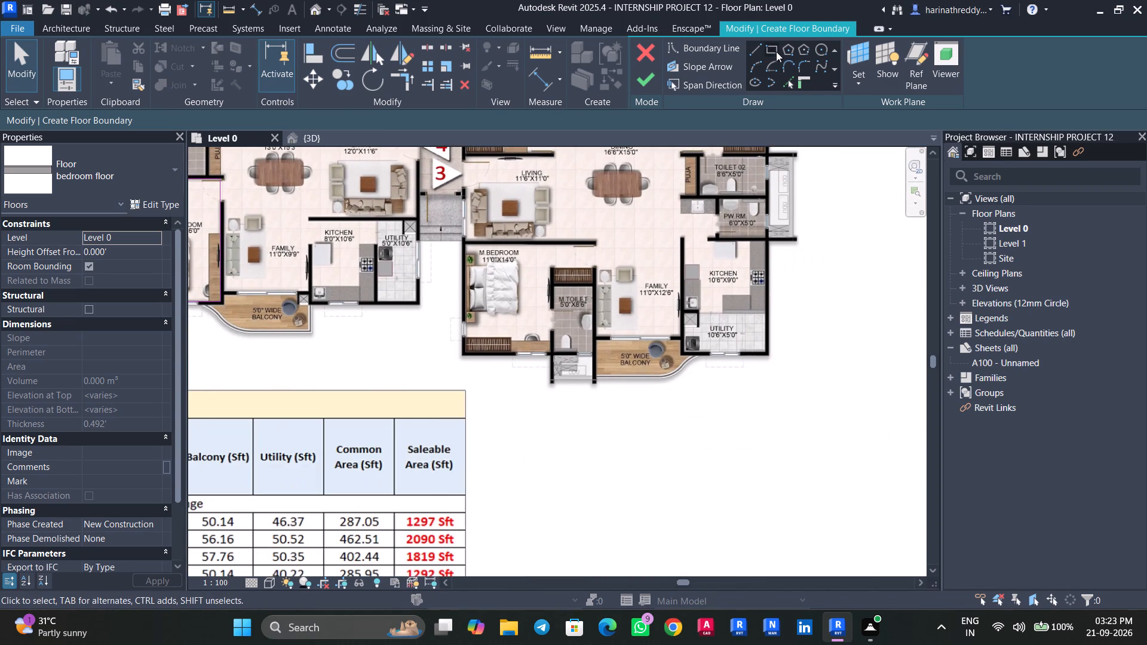
pyautogui.click(775, 47)
pyautogui.scroll(9, 454, 256)
pyautogui.scroll(-1, 464, 245)
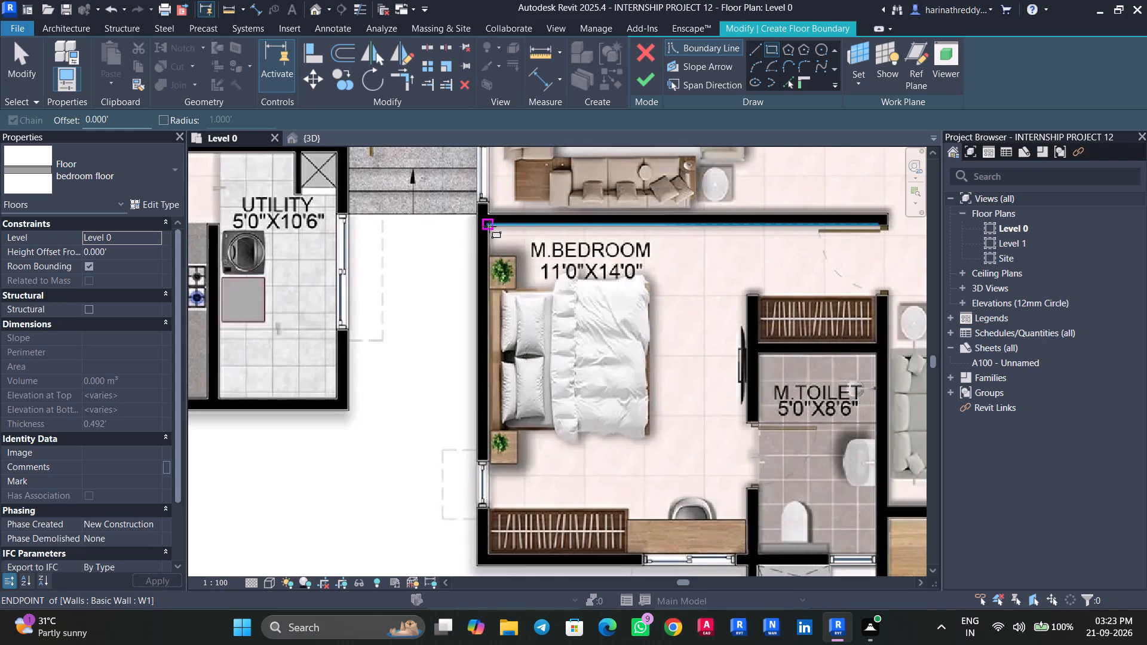
pyautogui.click(489, 226)
pyautogui.scroll(-5, 708, 408)
pyautogui.moveTo(715, 474); pyautogui.dragTo(670, 321, button='middle')
pyautogui.scroll(5, 669, 326)
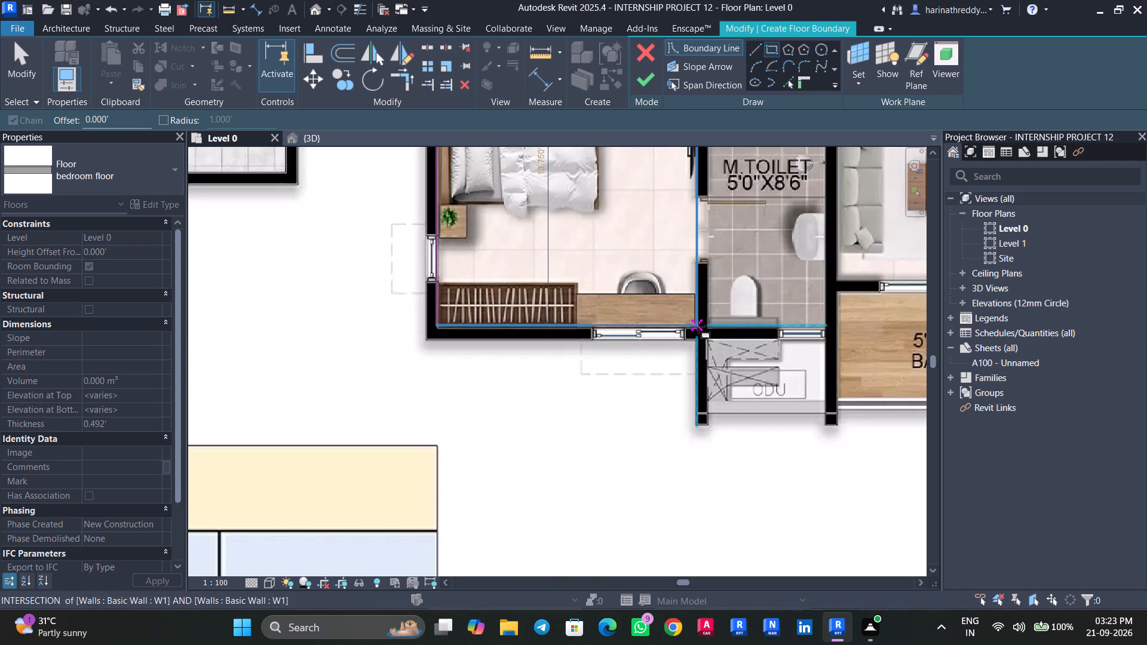
pyautogui.click(698, 327)
# Add a rectangular boundary over that M.Bedroom's entrance and wardrobe recess, ending at the door and the M.Toilet wall.
pyautogui.moveTo(680, 296); pyautogui.dragTo(575, 466, button='middle')
pyautogui.moveTo(663, 292); pyautogui.dragTo(623, 410, button='middle')
pyautogui.scroll(5, 557, 303)
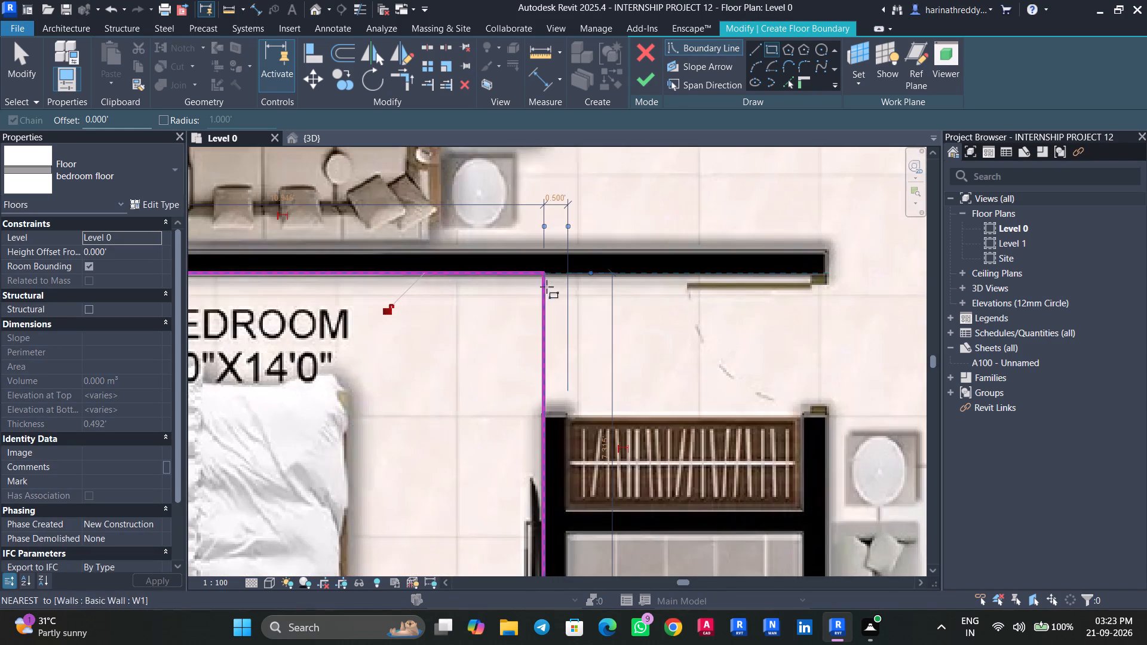
pyautogui.click(541, 271)
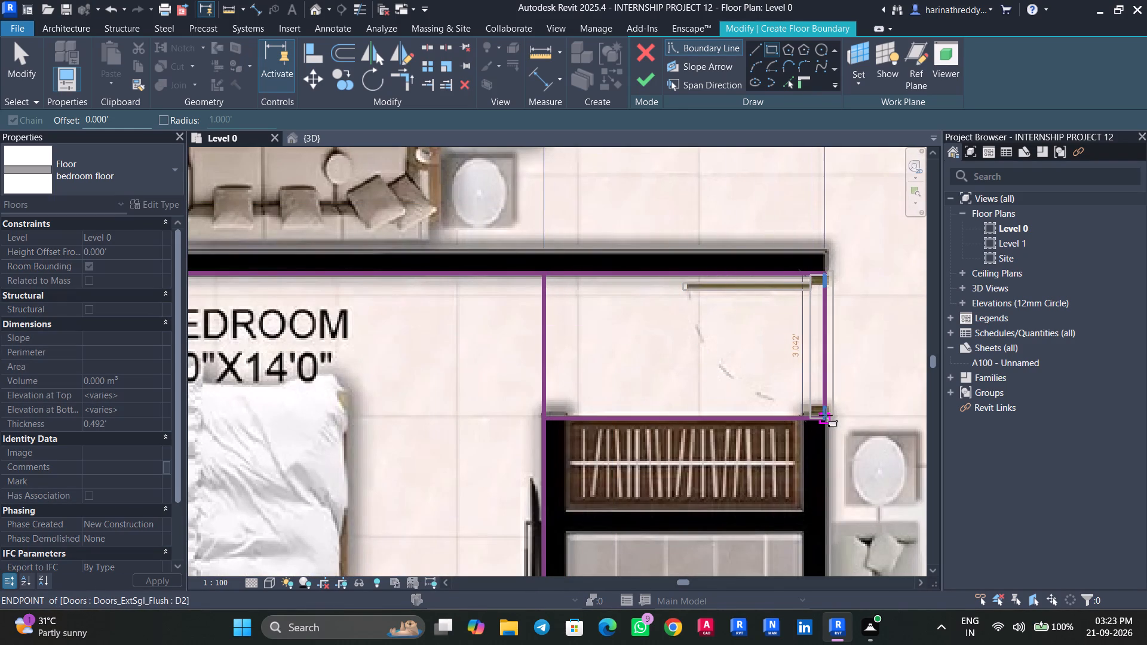
pyautogui.click(815, 505)
pyautogui.press('Escape')
pyautogui.press('Escape')
pyautogui.press('Escape')
pyautogui.press('Escape')
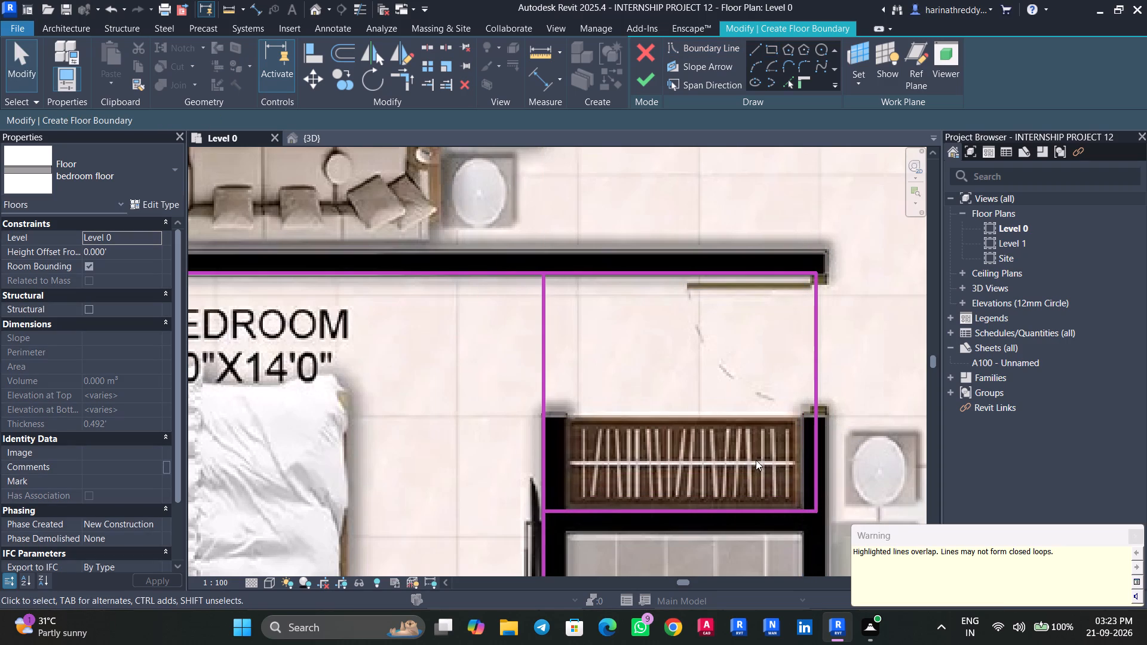
# Trim the recess boundary to the M.Bedroom's toilet-side edge and delete the leftover line dividing the two rectangles.
pyautogui.press('t')
pyautogui.press('r')
pyautogui.click(621, 508)
pyautogui.click(545, 539)
pyautogui.press('Escape')
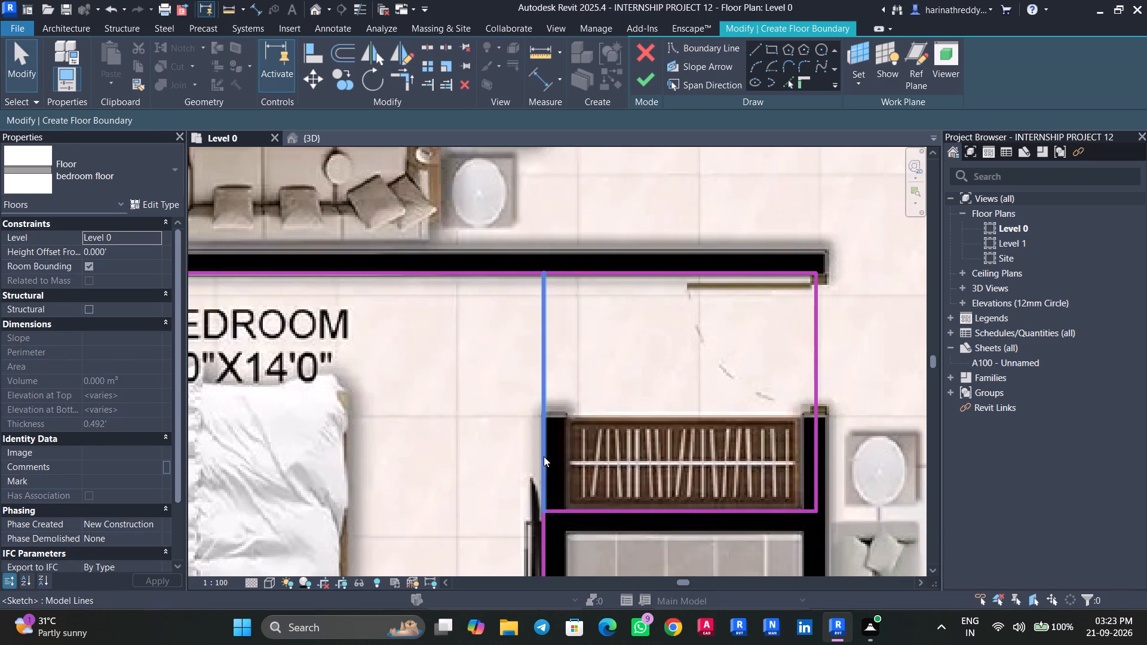
pyautogui.click(544, 456)
pyautogui.press('Delete')
# Sketch a rectangular floor boundary inside Bedroom 01 of the 2090 sft flat, from its corridor-side window-wall corner to the door end.
pyautogui.scroll(-7, 544, 455)
pyautogui.moveTo(545, 446); pyautogui.dragTo(501, 273, button='middle')
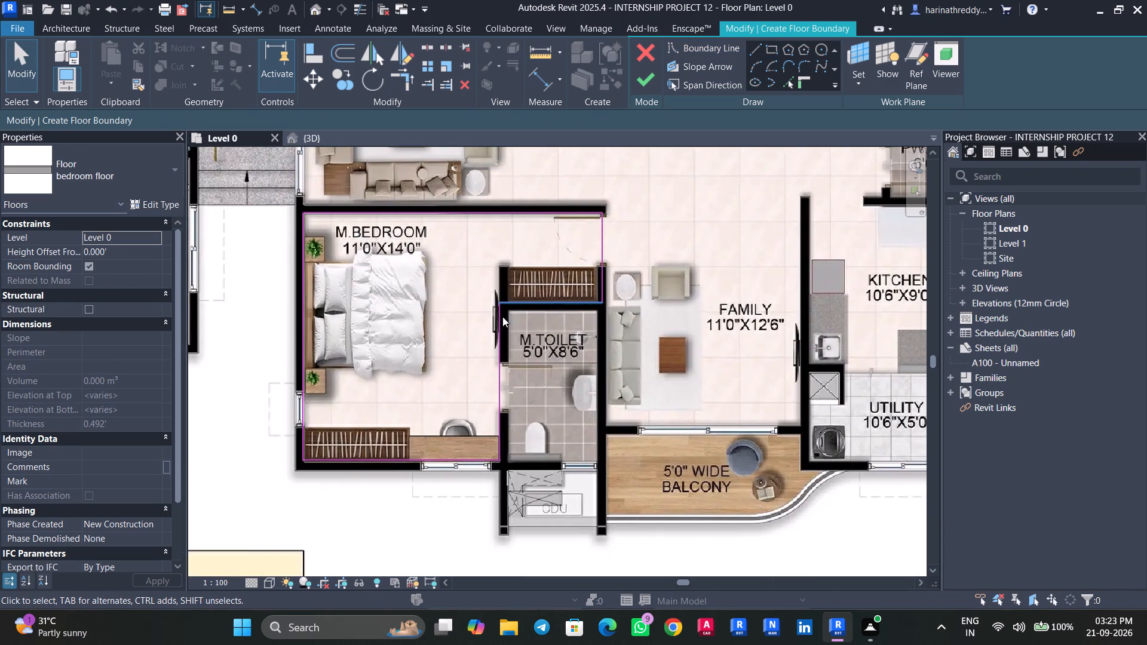
pyautogui.moveTo(686, 385); pyautogui.dragTo(539, 453, button='middle')
pyautogui.scroll(-2, 554, 419)
pyautogui.moveTo(581, 401); pyautogui.dragTo(549, 545, button='middle')
pyautogui.scroll(-1, 548, 545)
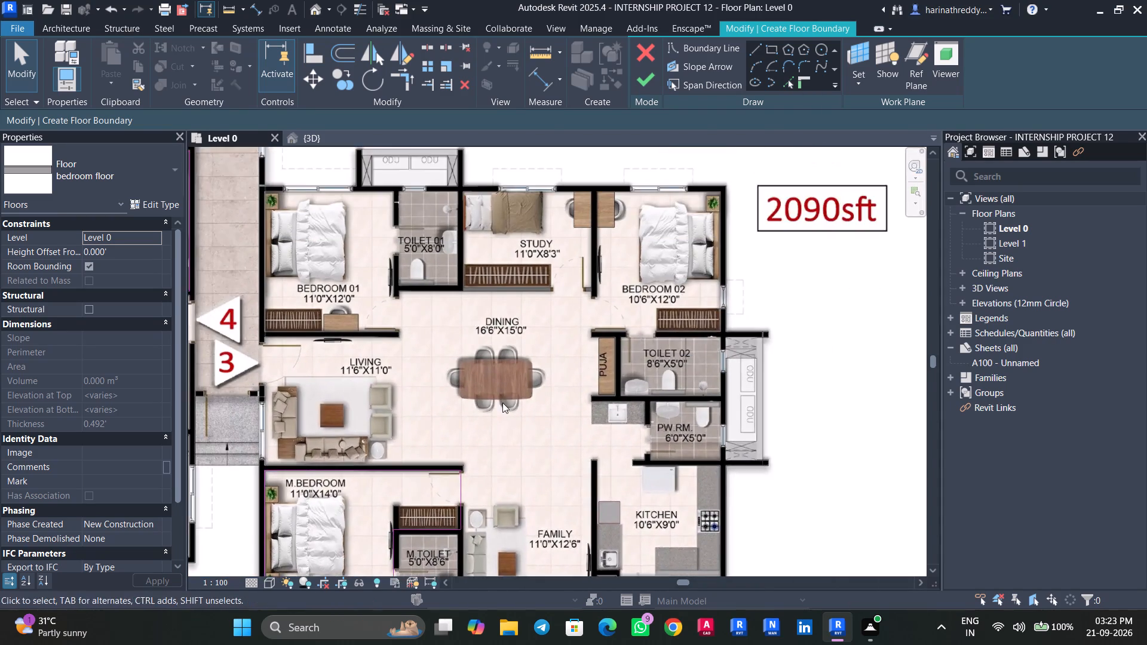
pyautogui.moveTo(502, 409); pyautogui.dragTo(523, 497, button='middle')
pyautogui.scroll(3, 566, 490)
pyautogui.moveTo(530, 489); pyautogui.dragTo(659, 583, button='middle')
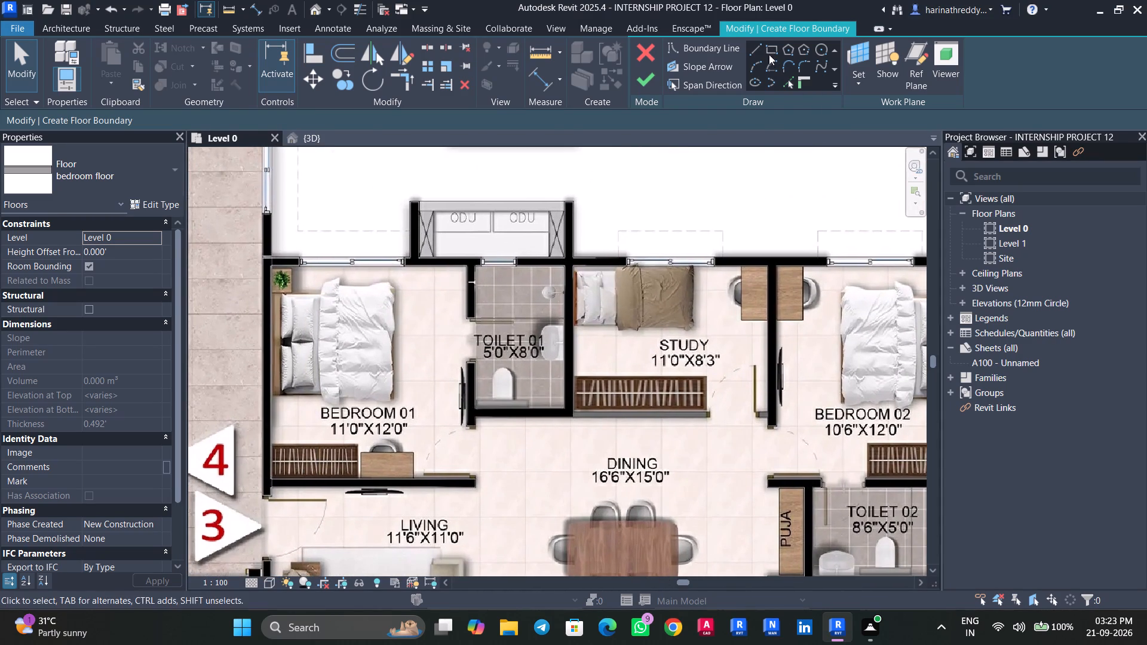
pyautogui.click(768, 48)
pyautogui.moveTo(490, 407); pyautogui.dragTo(584, 413, button='middle')
pyautogui.scroll(2, 348, 288)
pyautogui.scroll(-1, 352, 281)
pyautogui.scroll(2, 353, 277)
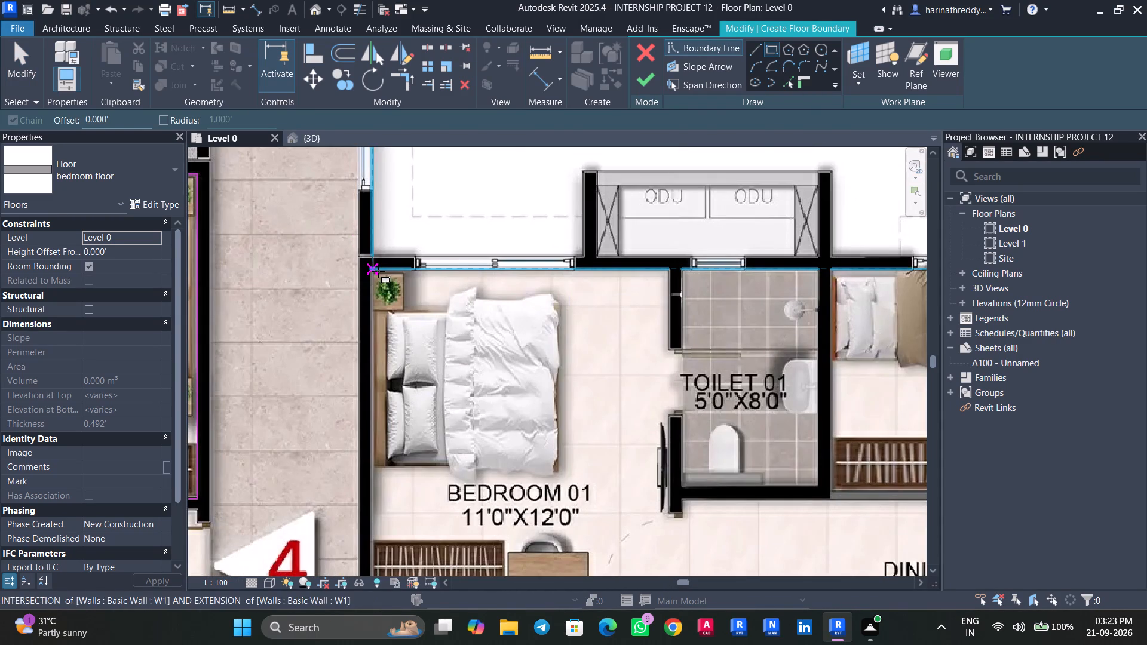
pyautogui.click(376, 271)
pyautogui.moveTo(514, 421); pyautogui.dragTo(531, 245, button='middle')
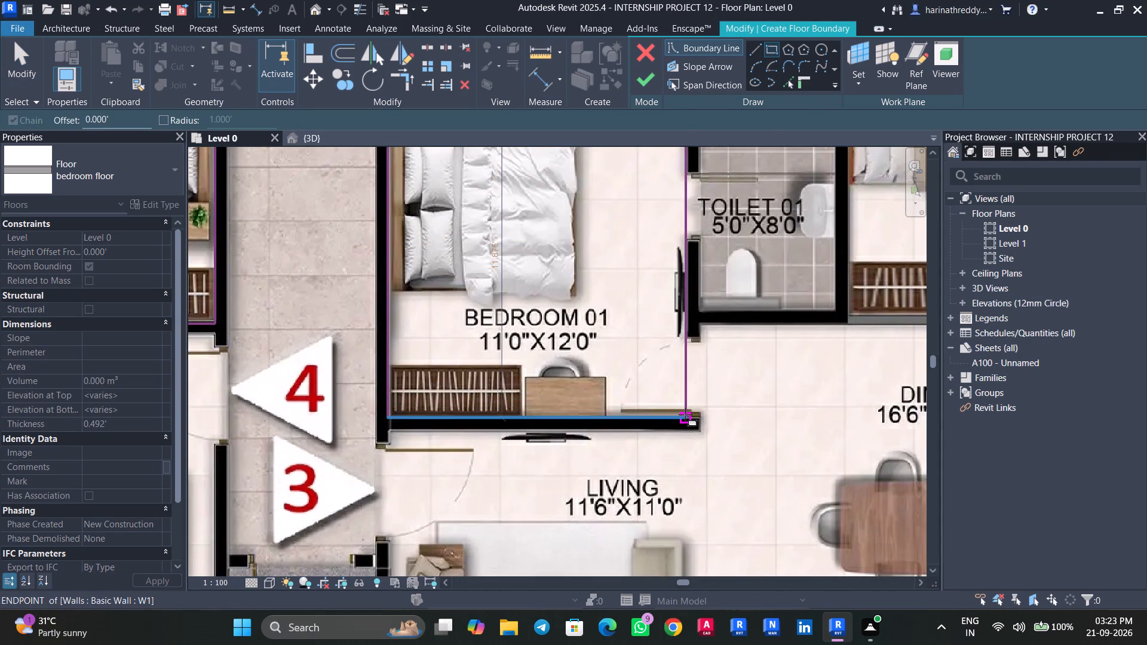
pyautogui.click(689, 413)
pyautogui.press('Escape')
pyautogui.press('Escape')
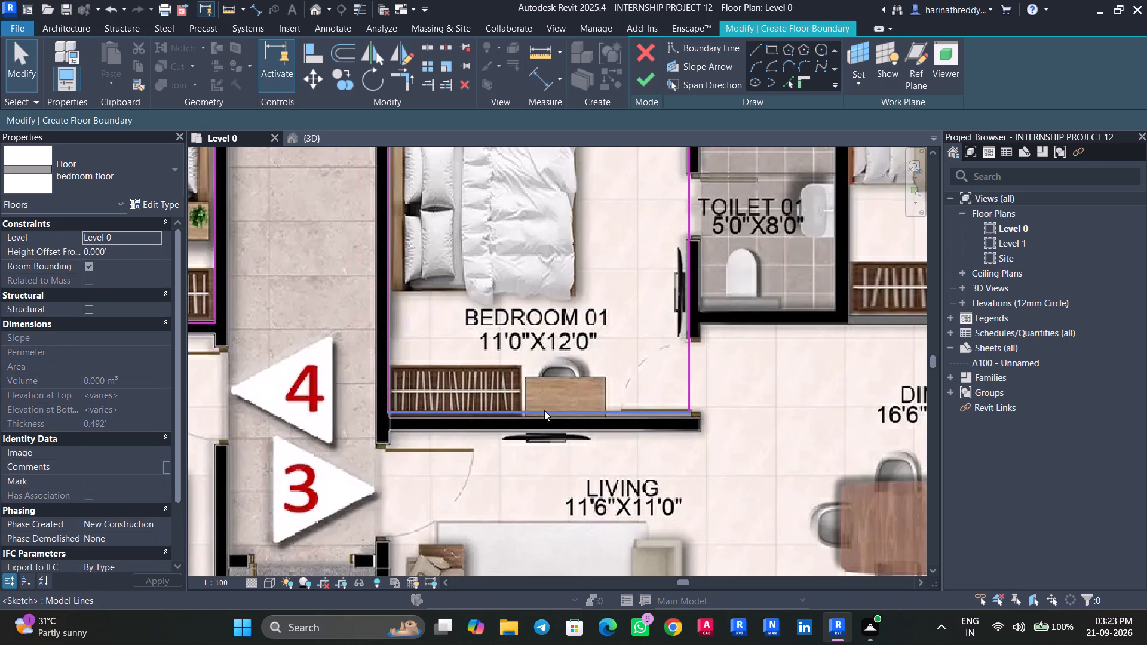
# Nudge the Living-side edge of the 2090 sft flat's Bedroom 01 boundary two increments onto the wall face and check the corridor-side edge.
pyautogui.scroll(3, 544, 410)
pyautogui.click(544, 410)
pyautogui.press('Down')
pyautogui.press('Down')
pyautogui.press('Escape')
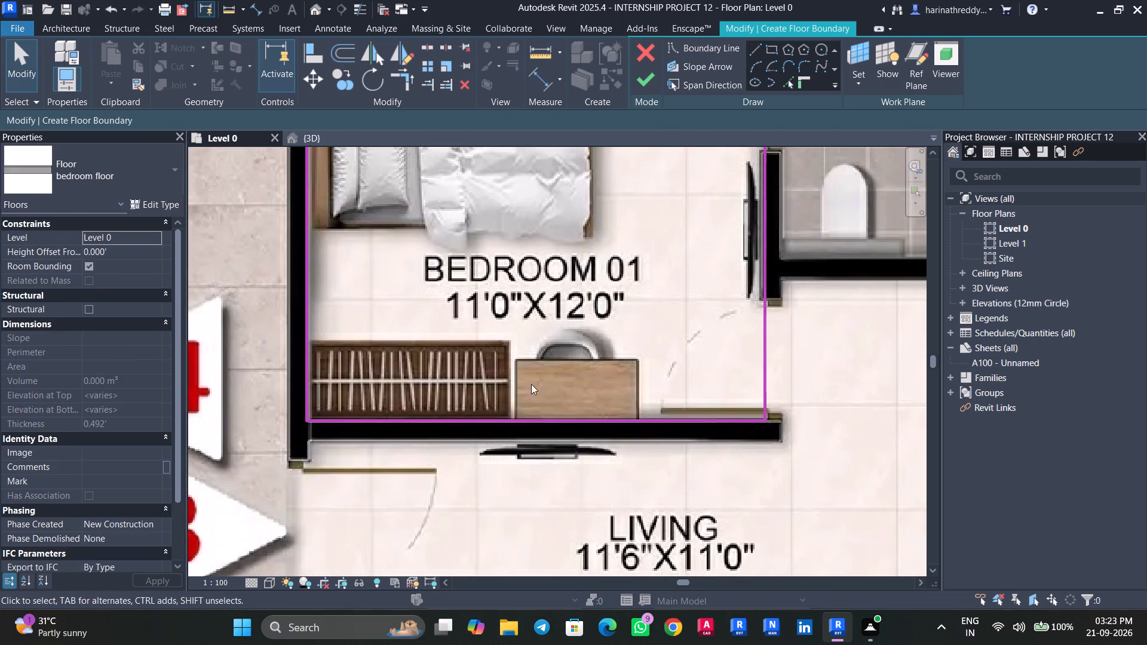
pyautogui.scroll(-4, 486, 344)
pyautogui.moveTo(501, 318); pyautogui.dragTo(537, 434, button='middle')
pyautogui.scroll(5, 438, 277)
pyautogui.click(407, 296)
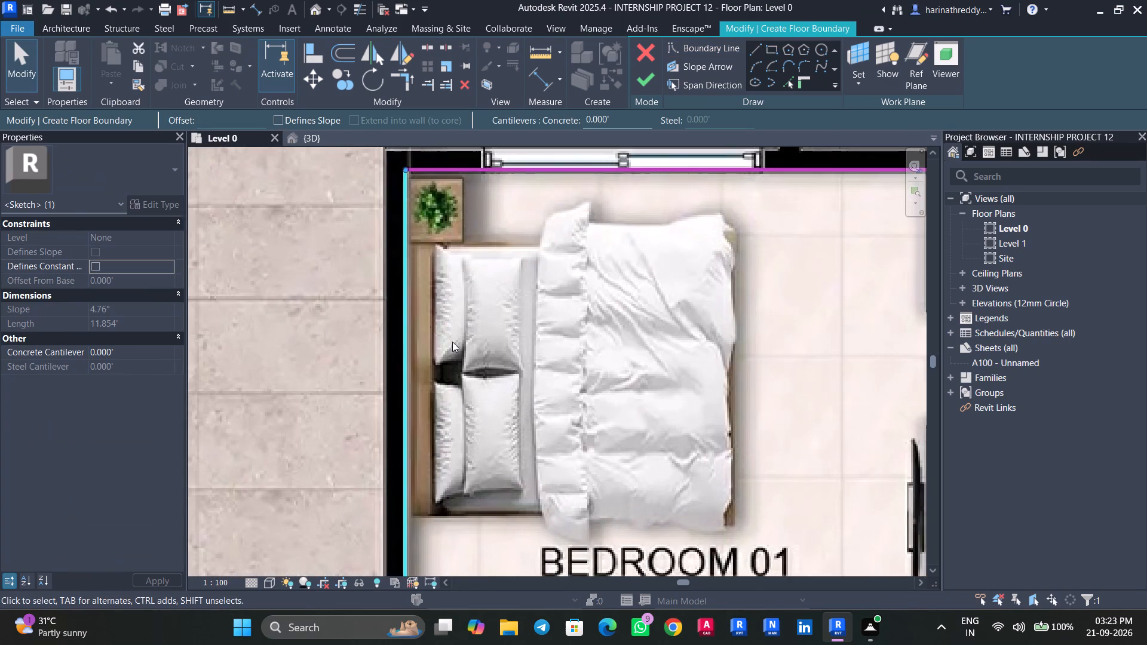
pyautogui.scroll(-10, 452, 342)
pyautogui.press('Escape')
# Sketch a rectangular floor boundary inside Bedroom 02 of the 2090 sft flat, from the Toilet 02 wall corner to the Study wall.
pyautogui.moveTo(708, 421); pyautogui.dragTo(545, 345, button='middle')
pyautogui.click(772, 49)
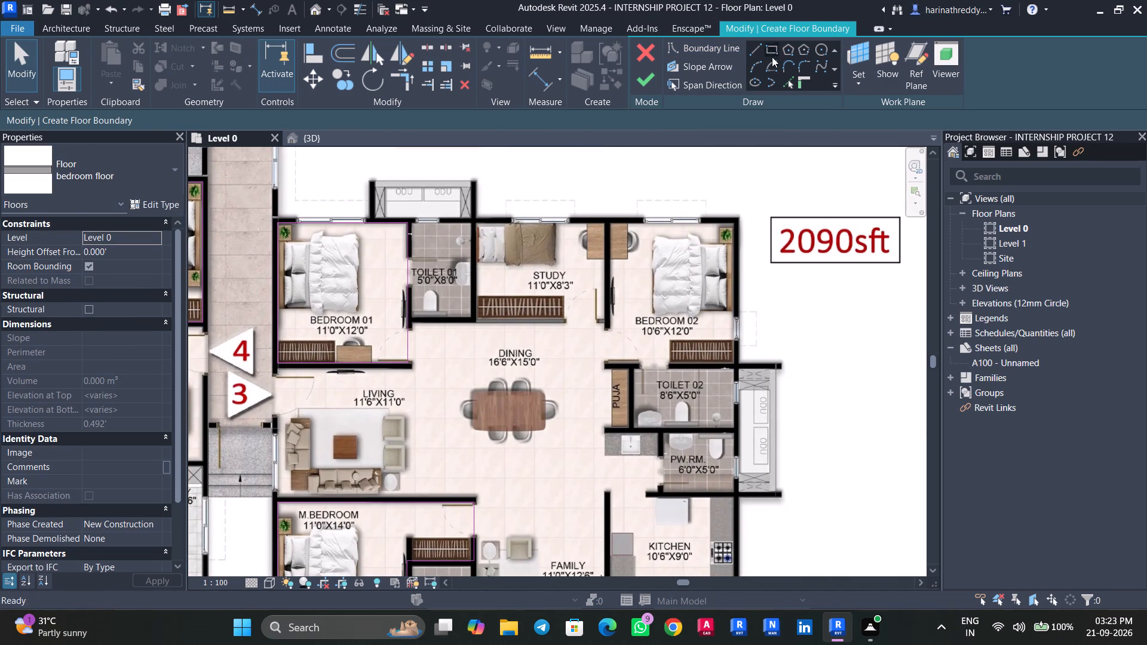
pyautogui.scroll(11, 731, 370)
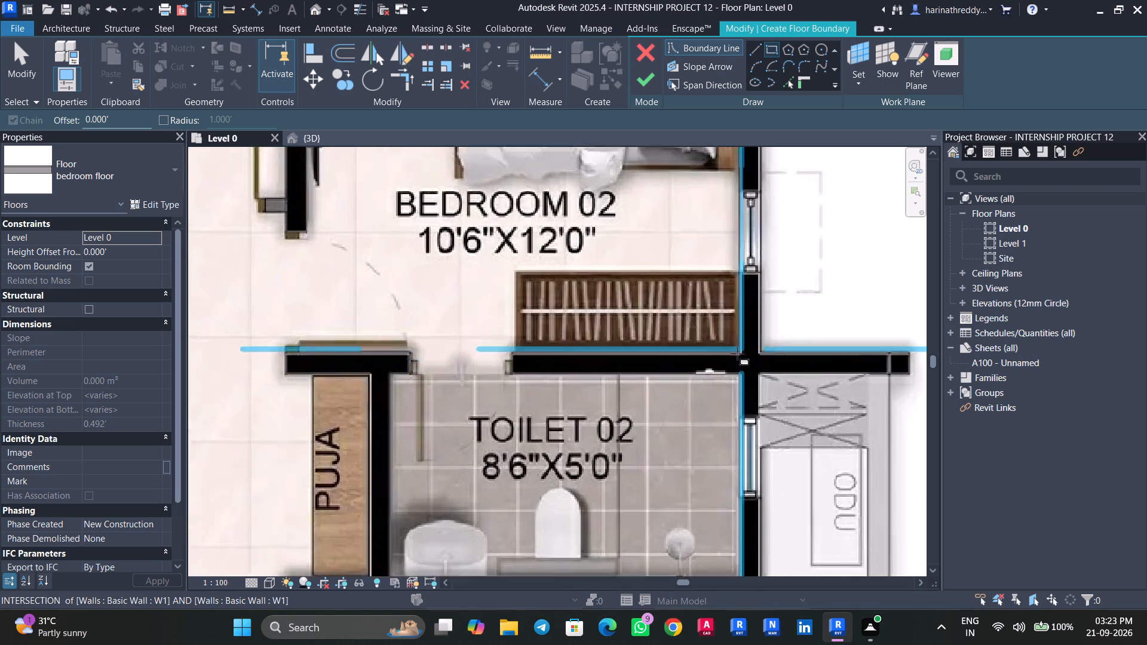
pyautogui.scroll(6, 737, 354)
pyautogui.click(747, 348)
pyautogui.scroll(-14, 746, 349)
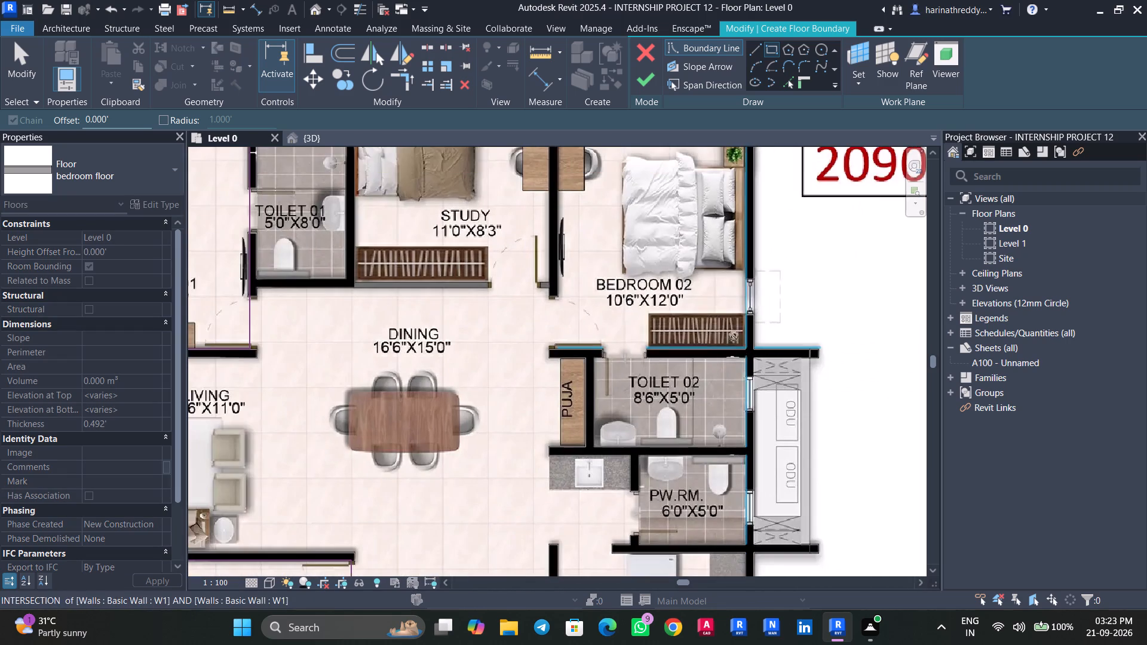
pyautogui.moveTo(602, 229); pyautogui.dragTo(675, 395, button='middle')
pyautogui.scroll(5, 629, 303)
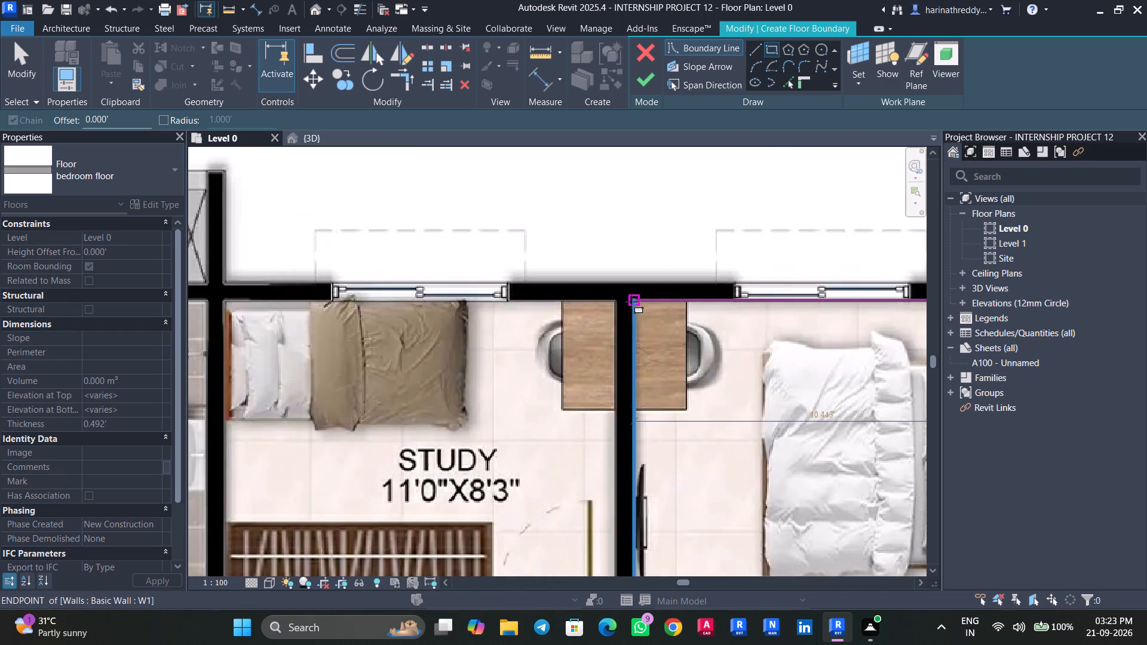
pyautogui.click(631, 302)
pyautogui.press('Escape')
pyautogui.press('Escape')
pyautogui.scroll(-10, 694, 397)
pyautogui.moveTo(696, 394); pyautogui.dragTo(698, 387, button='middle')
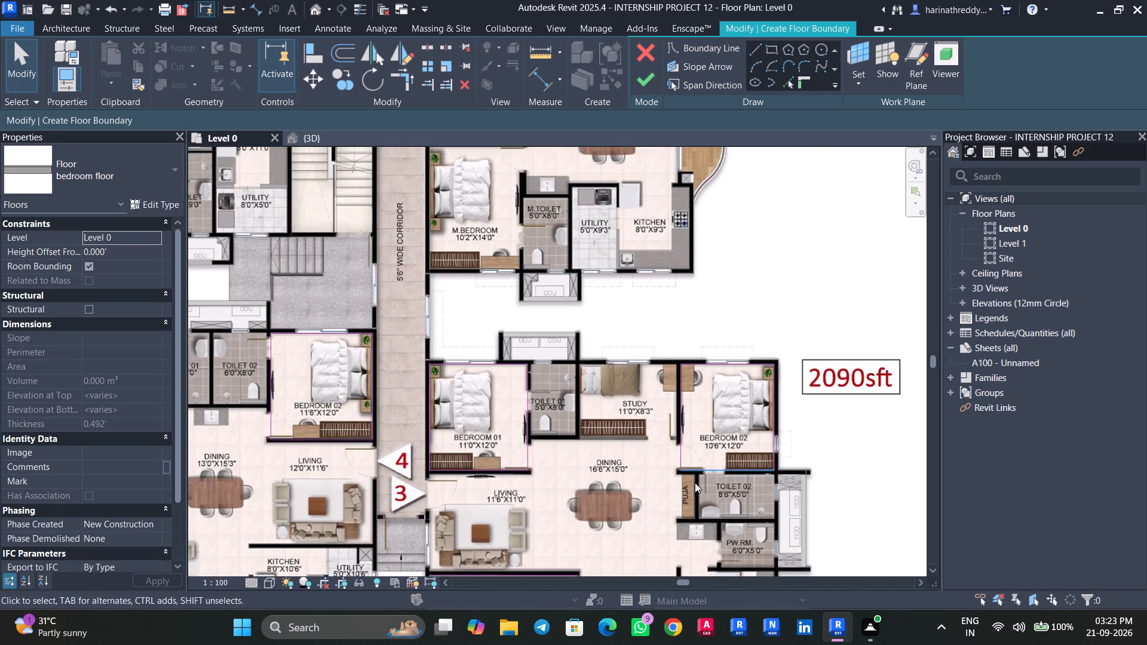
pyautogui.scroll(11, 697, 493)
pyautogui.click(727, 416)
pyautogui.press('Escape')
pyautogui.scroll(-7, 653, 303)
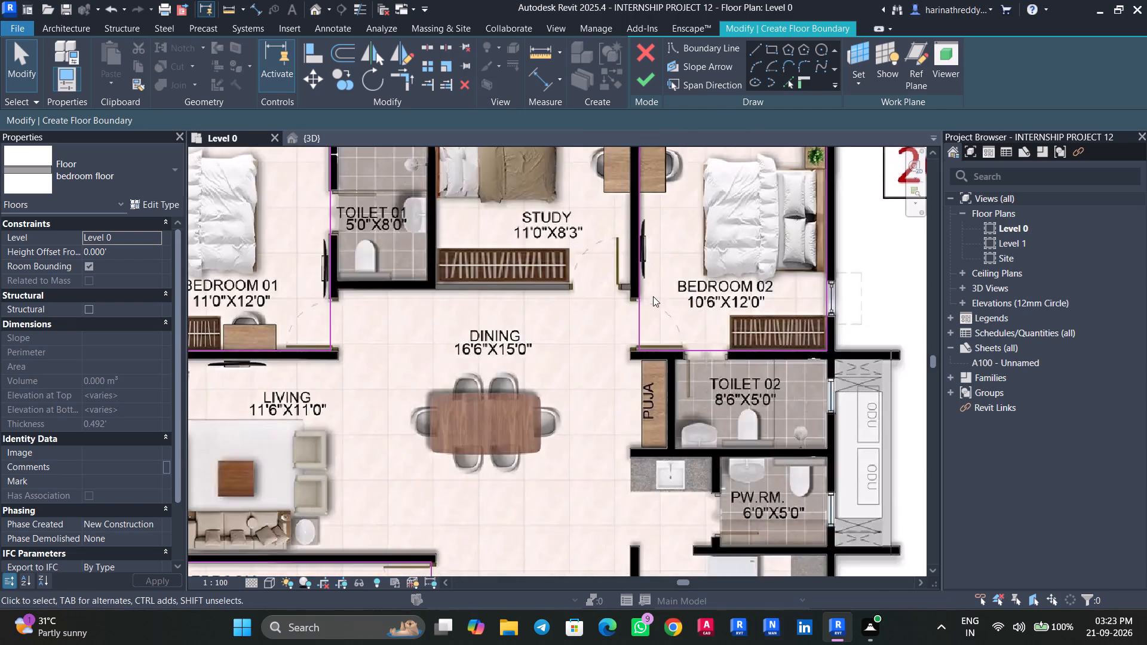
# Sketch a rectangular floor boundary inside the M.Bedroom of the 1297 sft flat, from its corridor-side Living wall corner to the M.Toilet window-wall corner.
pyautogui.scroll(-7, 653, 296)
pyautogui.moveTo(594, 327); pyautogui.dragTo(620, 488, button='middle')
pyautogui.scroll(1, 617, 349)
pyautogui.moveTo(617, 358); pyautogui.dragTo(618, 453, button='middle')
pyautogui.scroll(2, 612, 405)
pyautogui.moveTo(615, 404); pyautogui.dragTo(628, 474, button='middle')
pyautogui.scroll(3, 628, 440)
pyautogui.moveTo(629, 436); pyautogui.dragTo(707, 324, button='middle')
pyautogui.scroll(1, 711, 317)
pyautogui.click(771, 48)
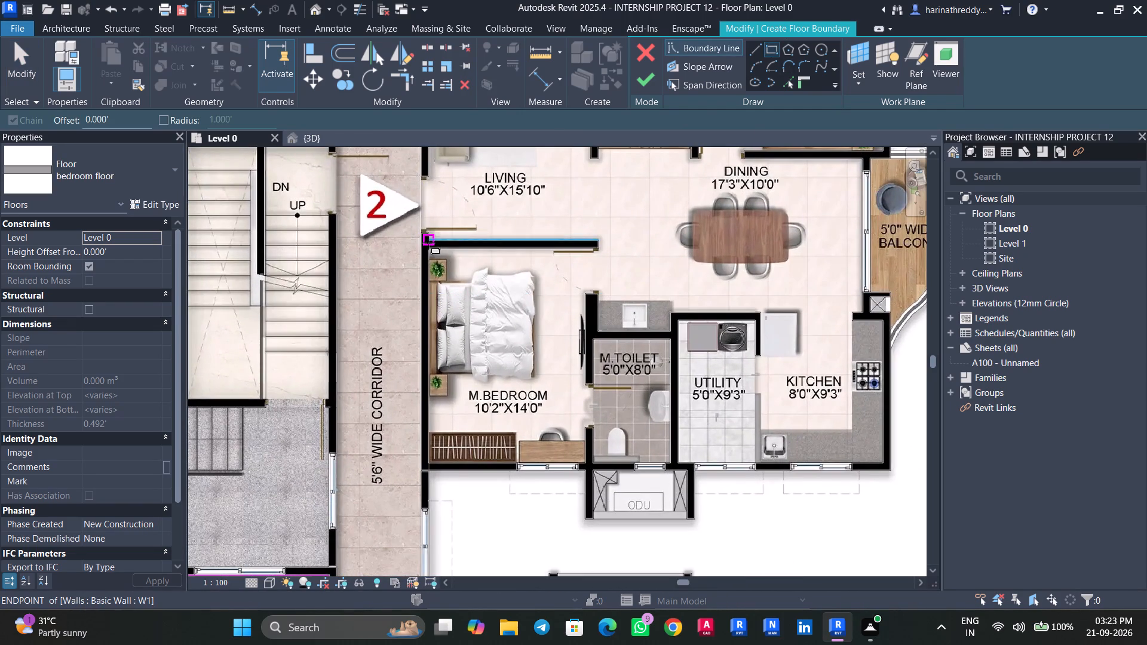
pyautogui.click(427, 251)
pyautogui.scroll(6, 582, 463)
pyautogui.scroll(-1, 583, 463)
pyautogui.scroll(2, 583, 463)
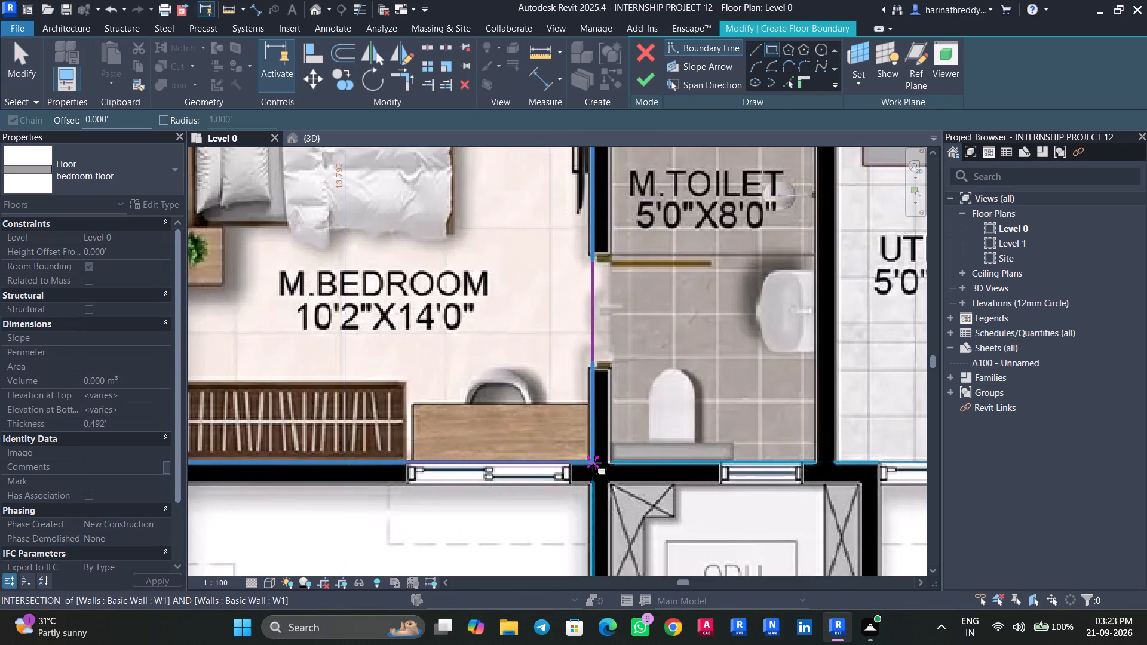
pyautogui.click(594, 462)
pyautogui.scroll(-12, 593, 459)
pyautogui.press('Escape')
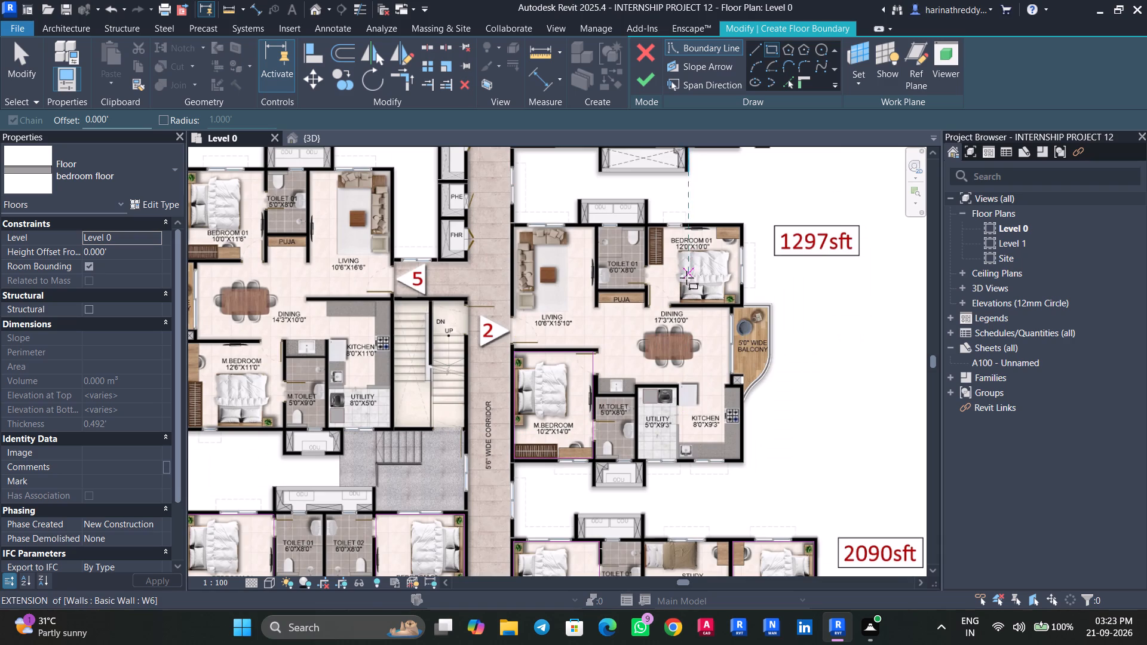
# Sketch a rectangular floor boundary inside Bedroom 01 of the 1297 sft flat, from the Toilet 01 window-wall corner to the diagonally opposite outer corner.
pyautogui.moveTo(686, 280); pyautogui.dragTo(673, 383, button='middle')
pyautogui.scroll(4, 657, 359)
pyautogui.click(617, 311)
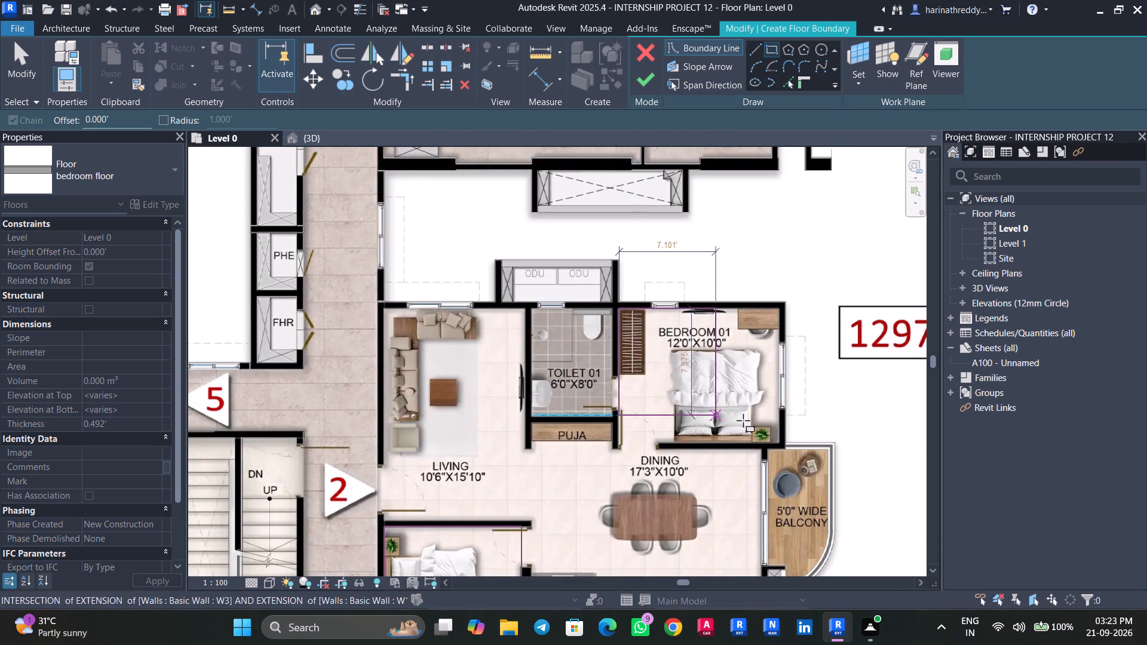
pyautogui.click(778, 439)
pyautogui.press('Escape')
pyautogui.scroll(-6, 685, 386)
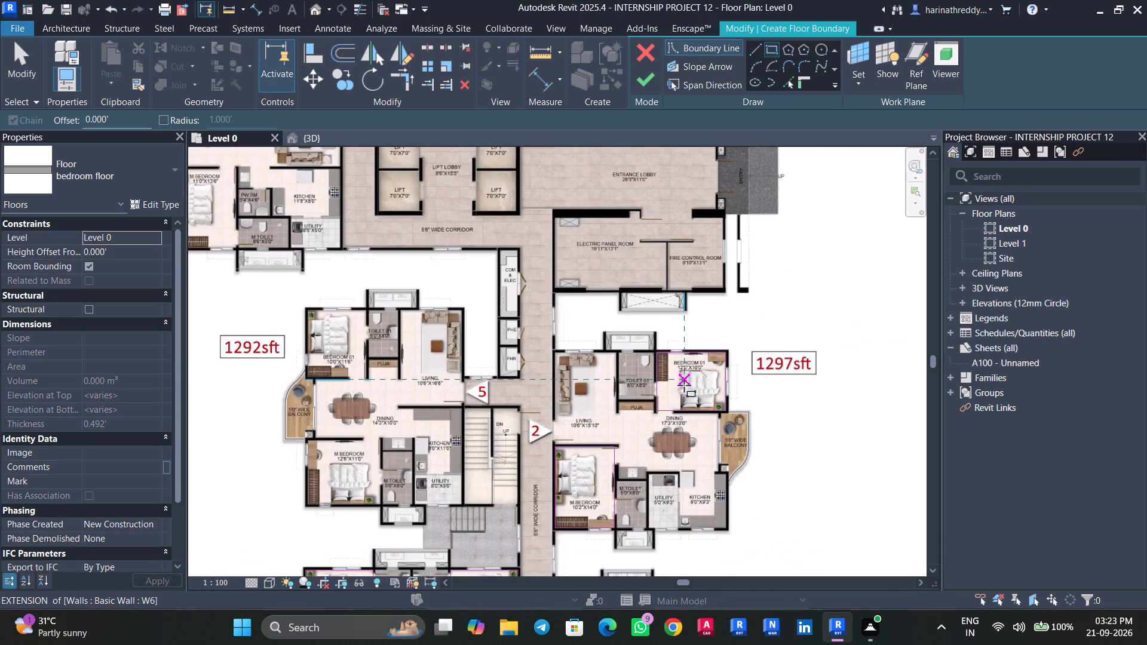
# Sketch a rectangular floor boundary inside the M.Bedroom of 1457 sft flat 8, from its corridor-side Living wall corner to the M.Toilet window-wall corner.
pyautogui.moveTo(684, 386); pyautogui.dragTo(675, 498, button='middle')
pyautogui.scroll(-3, 672, 486)
pyautogui.moveTo(673, 486); pyautogui.dragTo(734, 355, button='middle')
pyautogui.scroll(6, 461, 411)
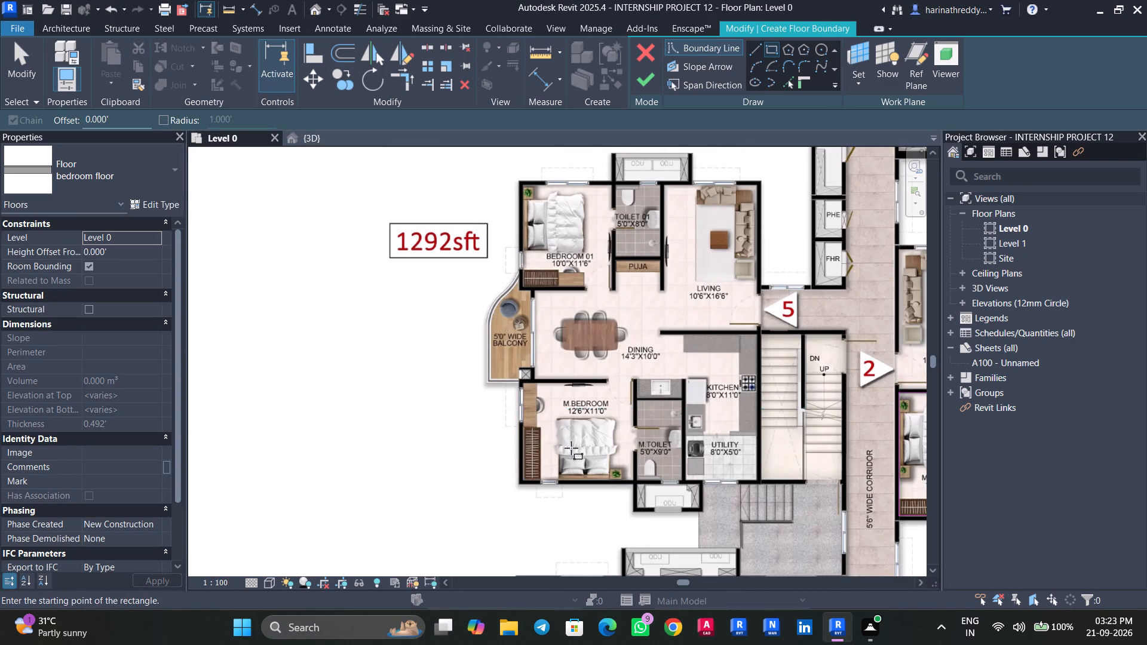
pyautogui.scroll(-9, 671, 428)
pyautogui.moveTo(808, 367); pyautogui.dragTo(735, 331, button='middle')
pyautogui.scroll(2, 698, 389)
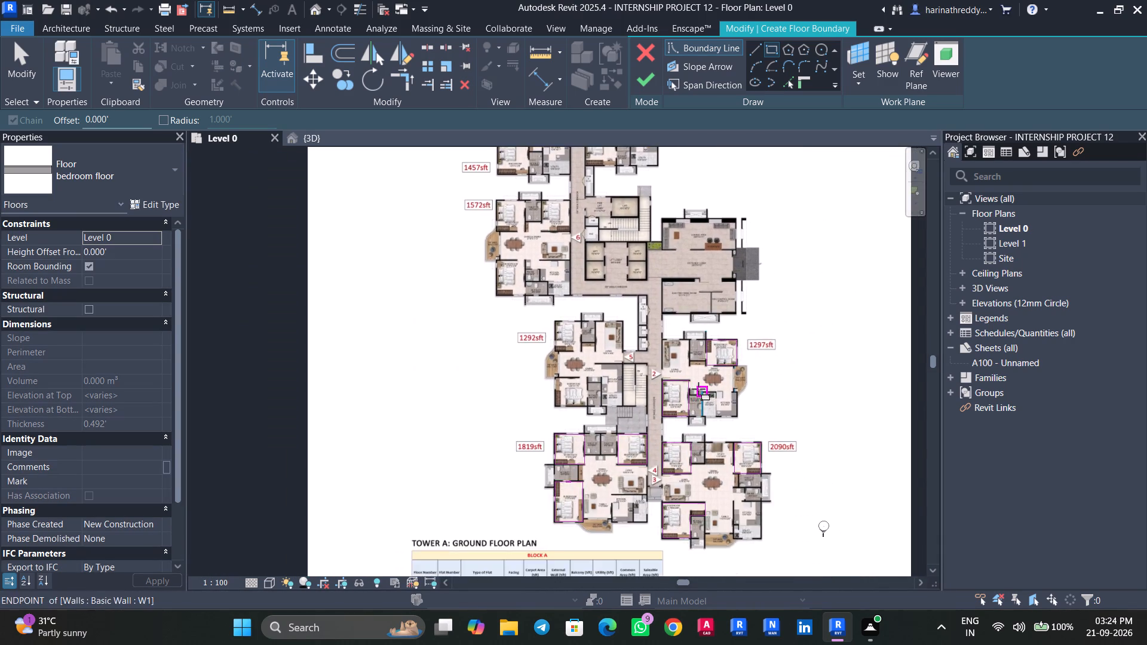
pyautogui.scroll(7, 698, 389)
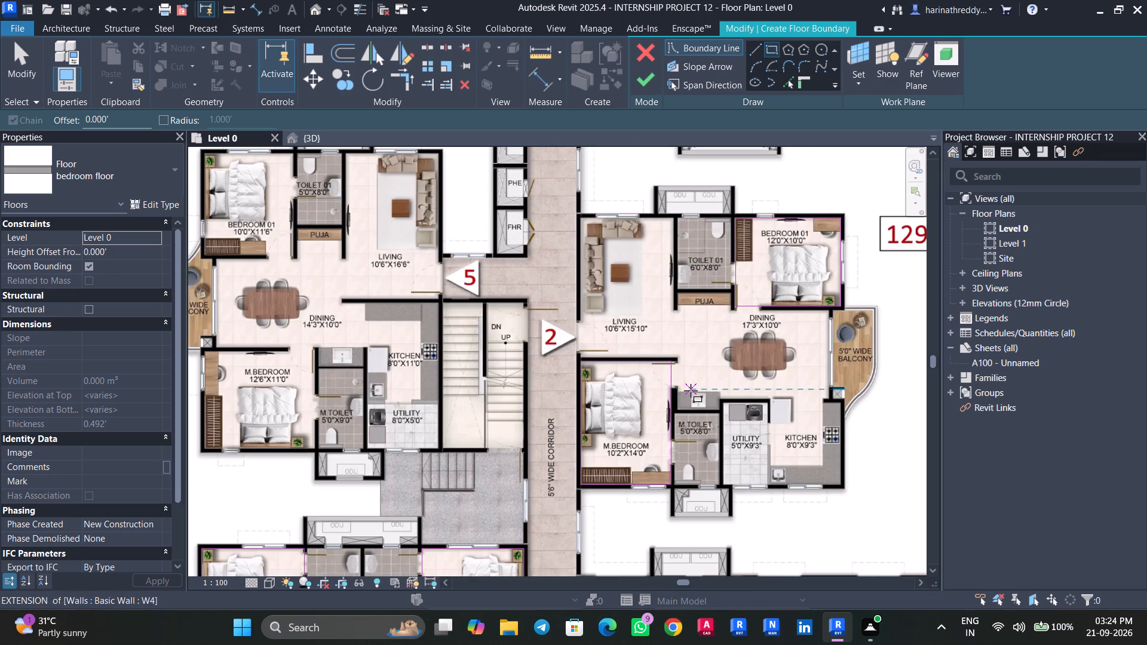
pyautogui.scroll(-7, 691, 391)
pyautogui.moveTo(736, 451); pyautogui.dragTo(722, 535, button='middle')
pyautogui.moveTo(762, 423); pyautogui.dragTo(784, 530, button='middle')
pyautogui.scroll(10, 588, 401)
pyautogui.scroll(-12, 600, 415)
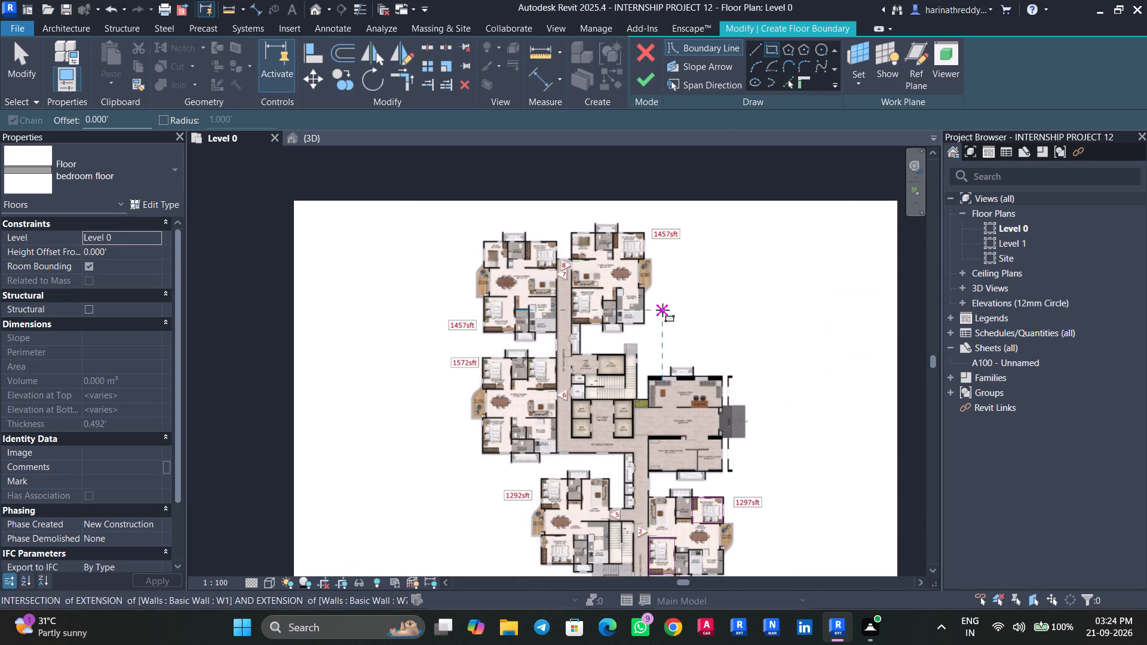
pyautogui.moveTo(663, 312); pyautogui.dragTo(677, 403, button='middle')
pyautogui.scroll(11, 615, 344)
pyautogui.moveTo(640, 411); pyautogui.dragTo(655, 342, button='middle')
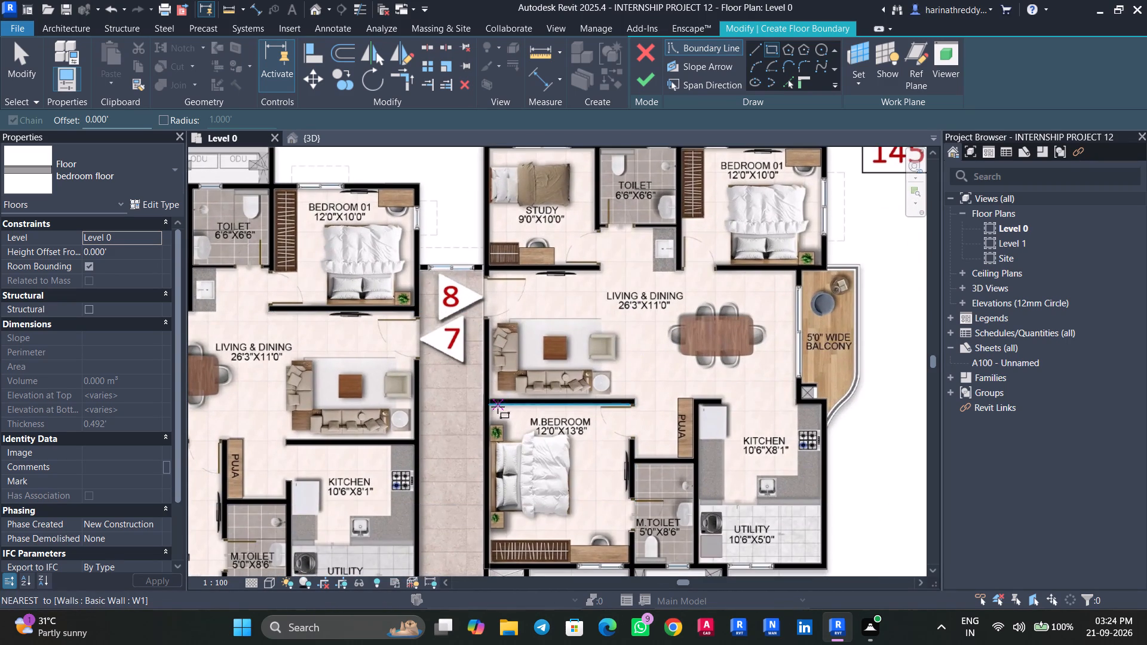
pyautogui.click(490, 408)
pyautogui.moveTo(576, 494); pyautogui.dragTo(583, 415, button='middle')
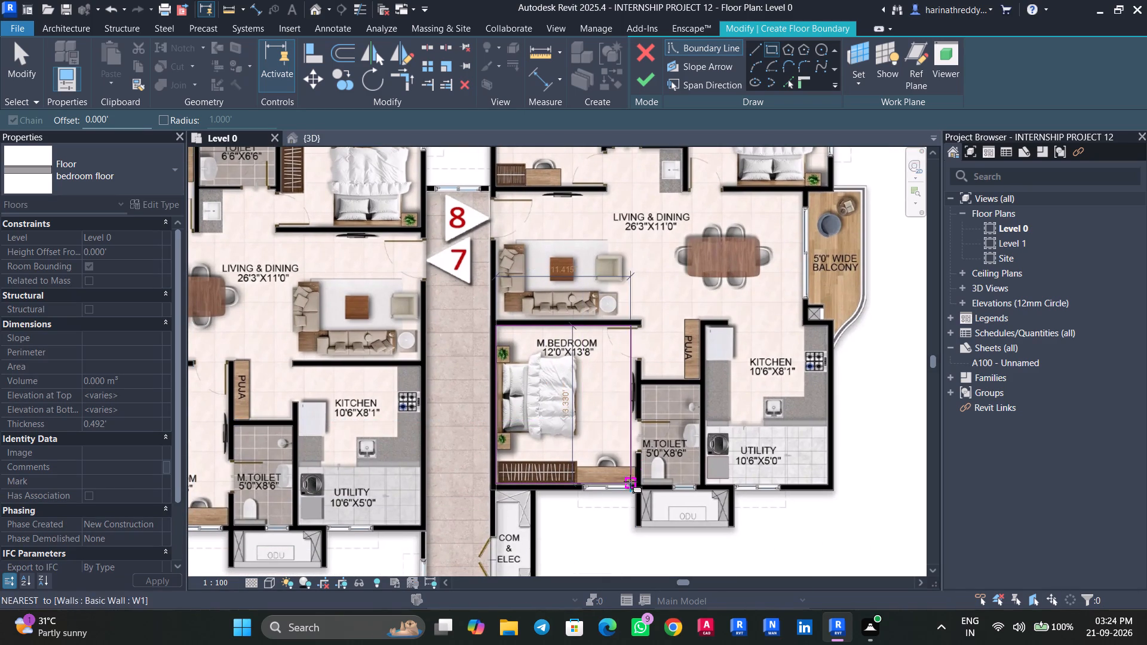
pyautogui.click(638, 483)
# Sketch a rectangular floor boundary inside Bedroom 01 of flat 8, from its balcony-side corner to the Toilet window-wall corner.
pyautogui.scroll(1, 655, 320)
pyautogui.moveTo(655, 334); pyautogui.dragTo(654, 480, button='middle')
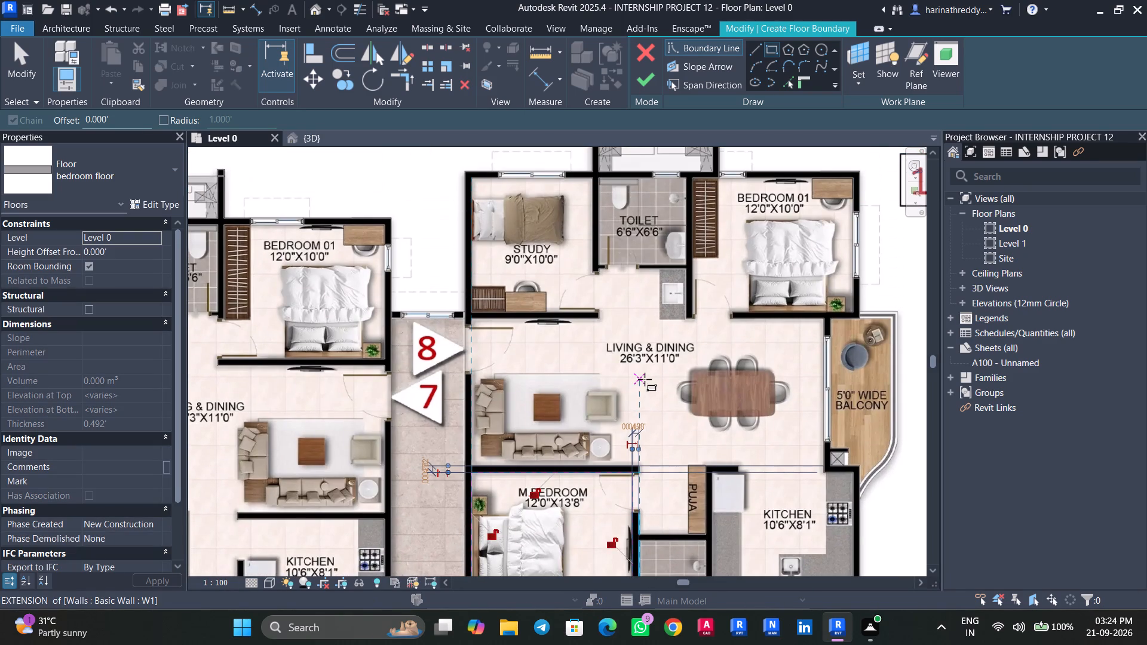
pyautogui.moveTo(636, 394); pyautogui.dragTo(640, 454, button='middle')
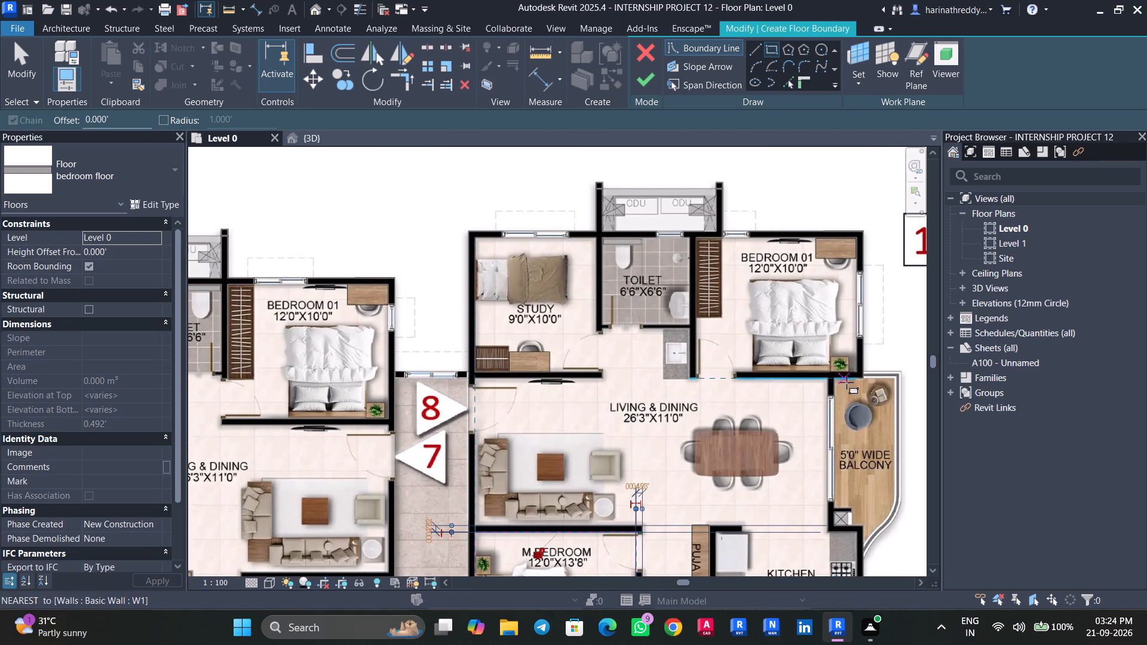
pyautogui.click(856, 371)
pyautogui.scroll(5, 697, 242)
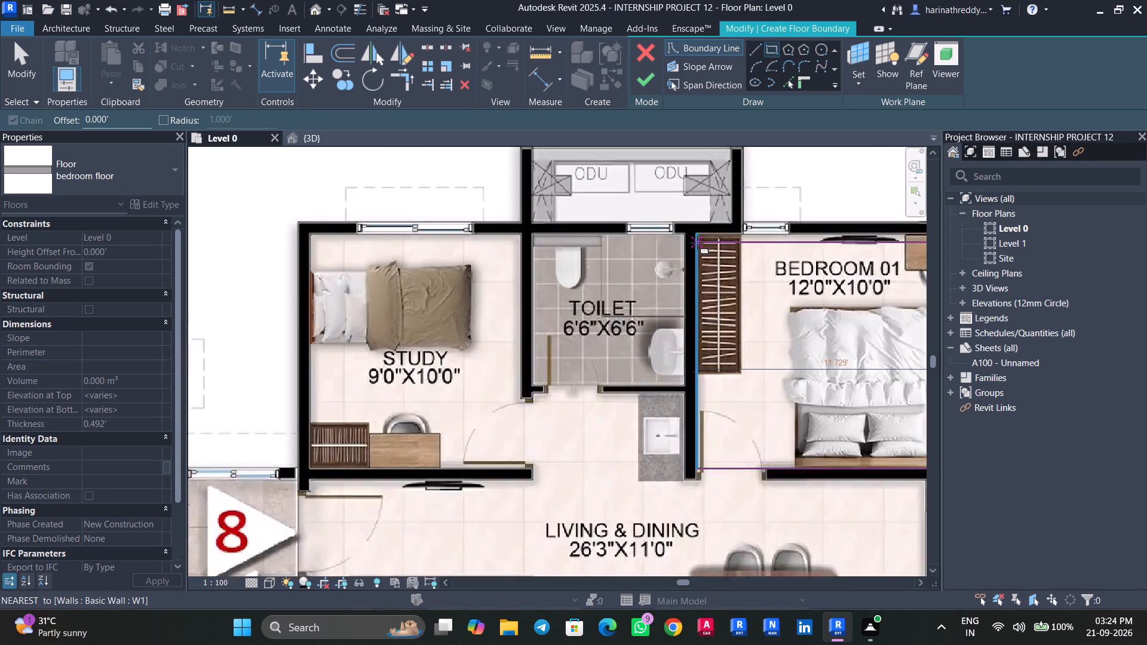
pyautogui.click(700, 234)
pyautogui.press('Escape')
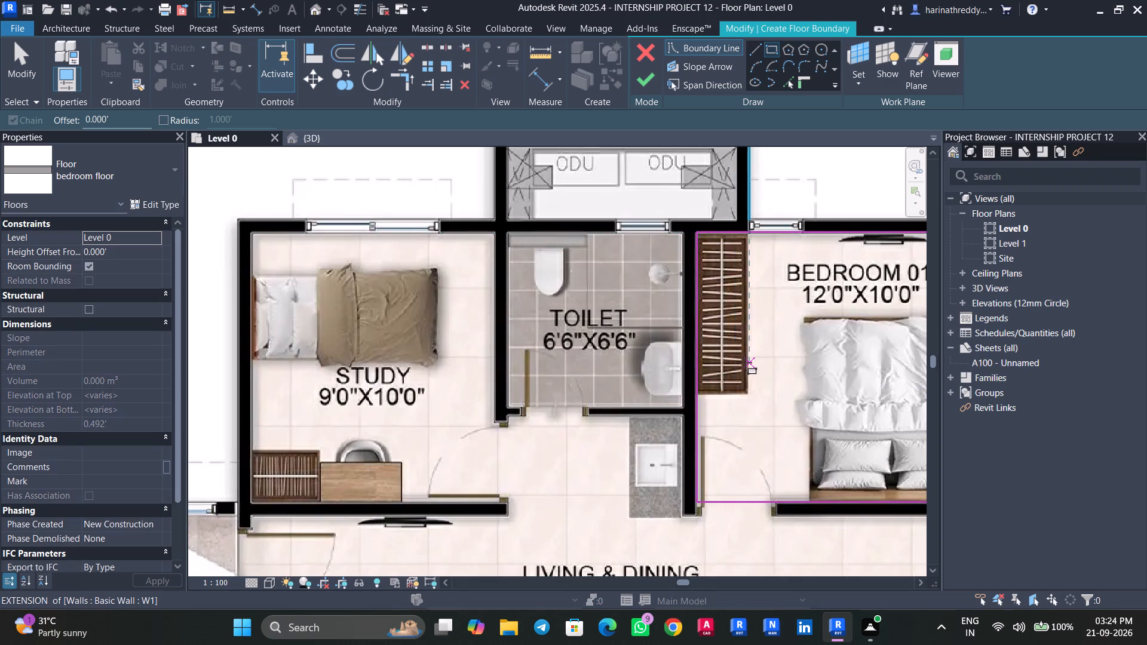
# Sketch a rectangular floor boundary about 11.7 by 9.9 ft inside Bedroom 01 of flat 7, from its corridor-side Living wall corner to the Toilet corner.
pyautogui.scroll(-4, 745, 361)
pyautogui.moveTo(745, 357); pyautogui.dragTo(721, 256, button='middle')
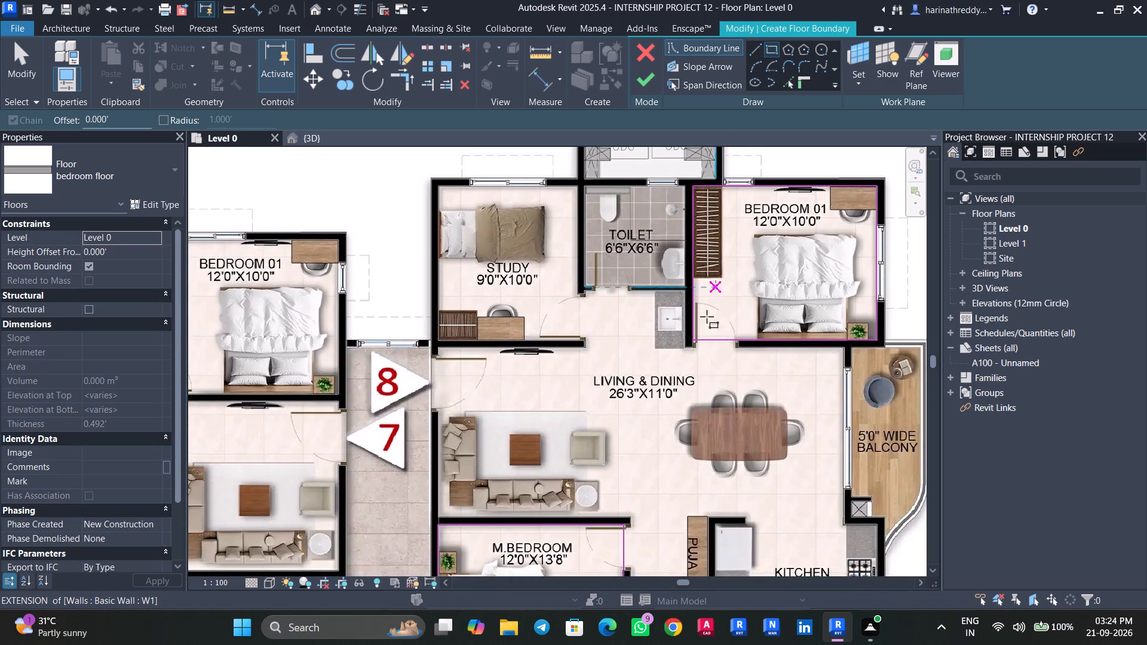
pyautogui.scroll(-5, 705, 370)
pyautogui.moveTo(719, 430); pyautogui.dragTo(706, 365, button='middle')
pyautogui.scroll(2, 436, 261)
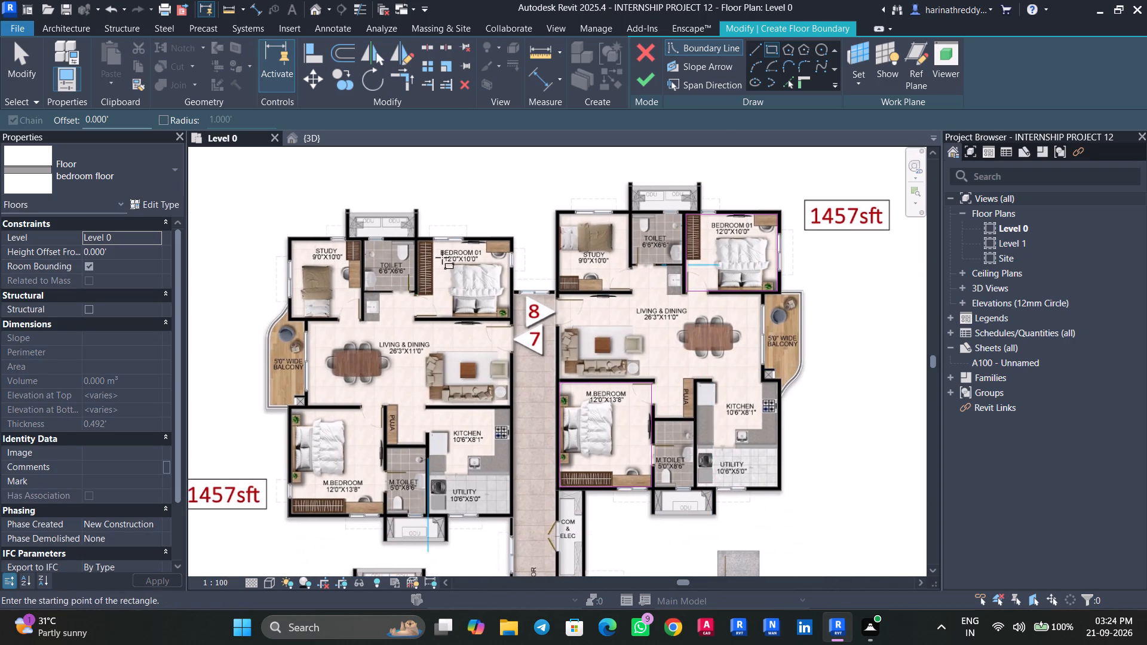
pyautogui.scroll(5, 442, 257)
pyautogui.click(614, 404)
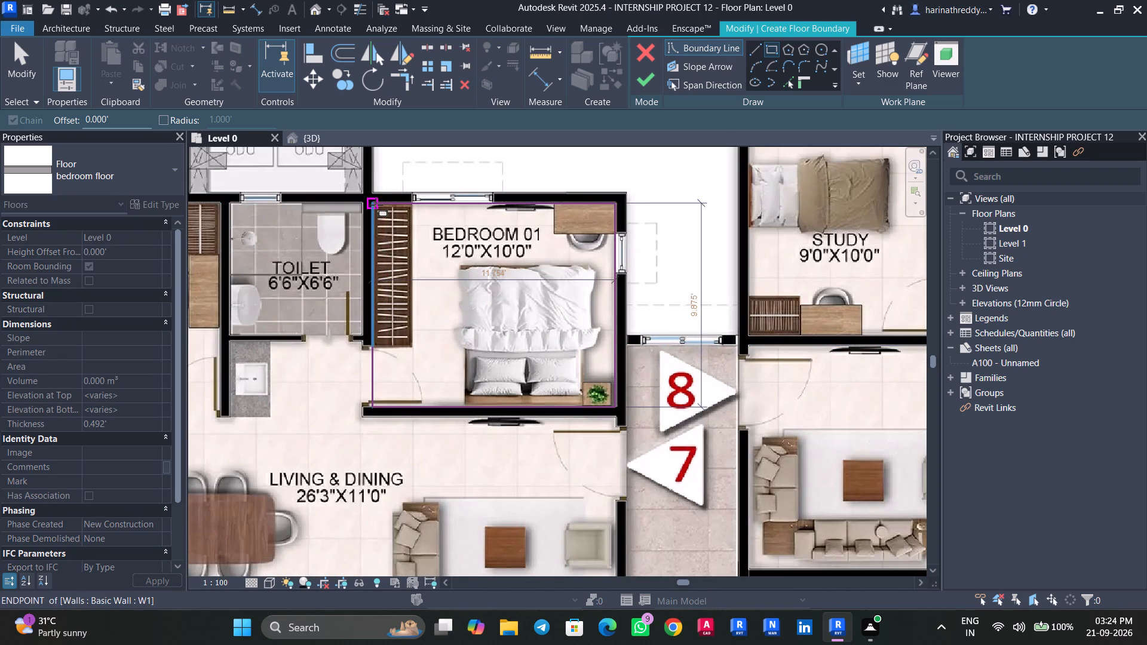
pyautogui.click(376, 205)
# Sketch a rectangular floor boundary inside the M.Bedroom of flat 7, from its balcony-side corner to the M.Toilet window-wall corner.
pyautogui.scroll(-4, 436, 312)
pyautogui.moveTo(442, 312); pyautogui.dragTo(608, 364, button='middle')
pyautogui.moveTo(501, 429); pyautogui.dragTo(505, 252, button='middle')
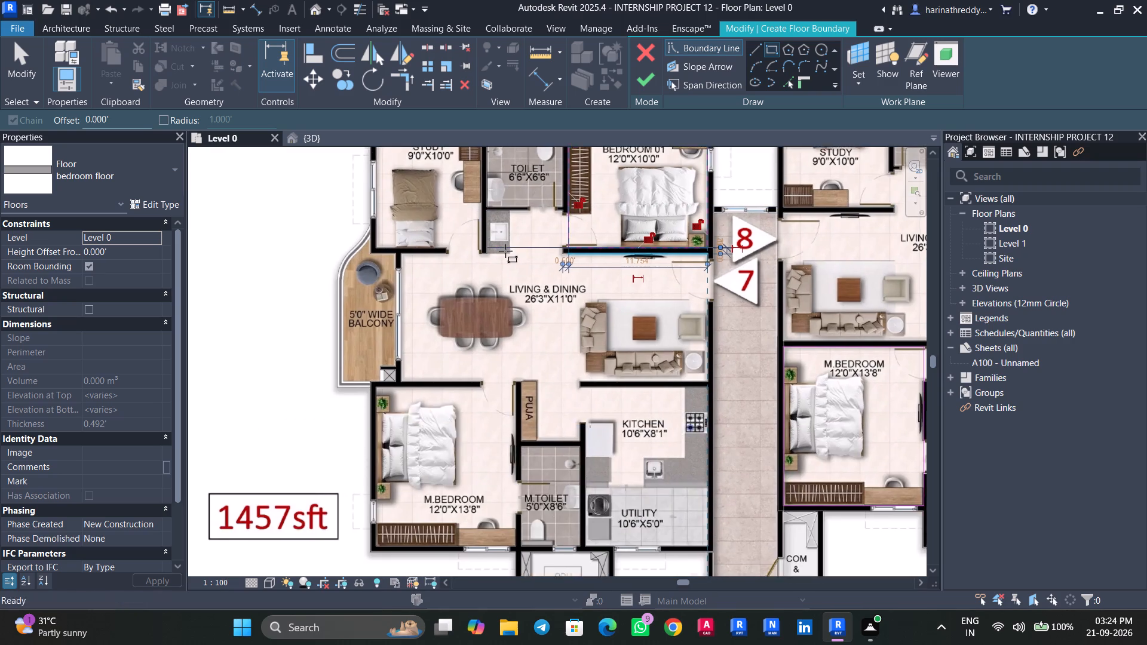
pyautogui.moveTo(541, 383); pyautogui.dragTo(541, 322, button='middle')
pyautogui.click(378, 321)
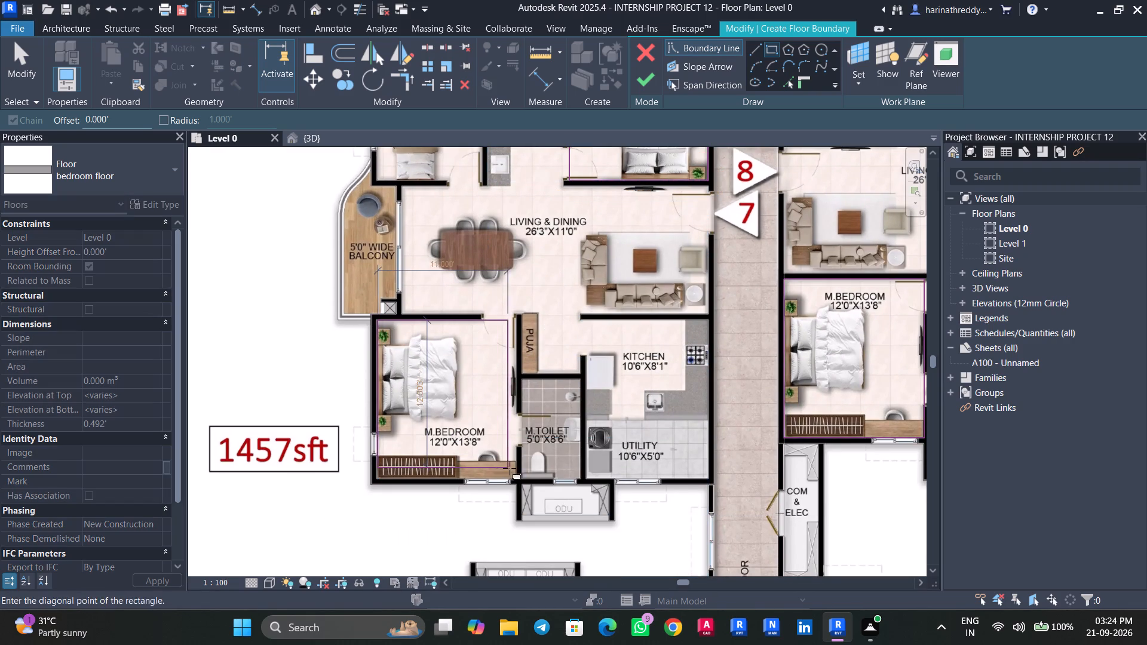
pyautogui.click(516, 477)
# Sketch rectangular floor boundaries inside Bedroom 01 and Bedroom 02 of the 1572 sft flat, each from window-wall corner to the opposite Living-side corner.
pyautogui.scroll(-5, 447, 425)
pyautogui.scroll(1, 449, 425)
pyautogui.scroll(-1, 450, 425)
pyautogui.moveTo(450, 425); pyautogui.dragTo(459, 222, button='middle')
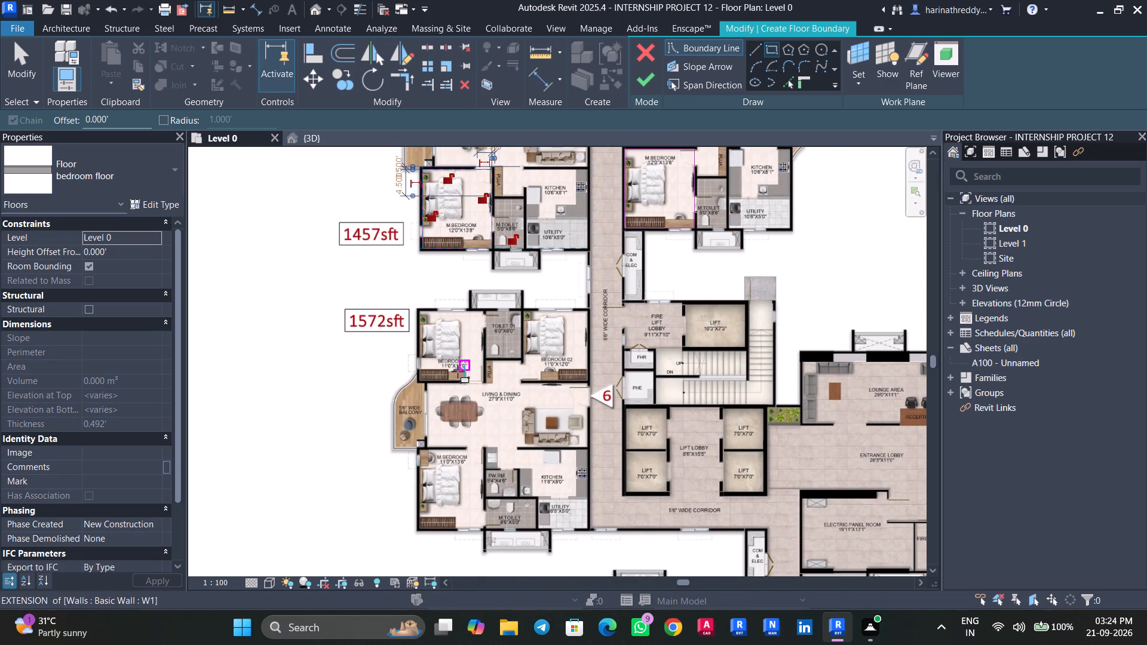
pyautogui.scroll(5, 444, 371)
pyautogui.click(394, 253)
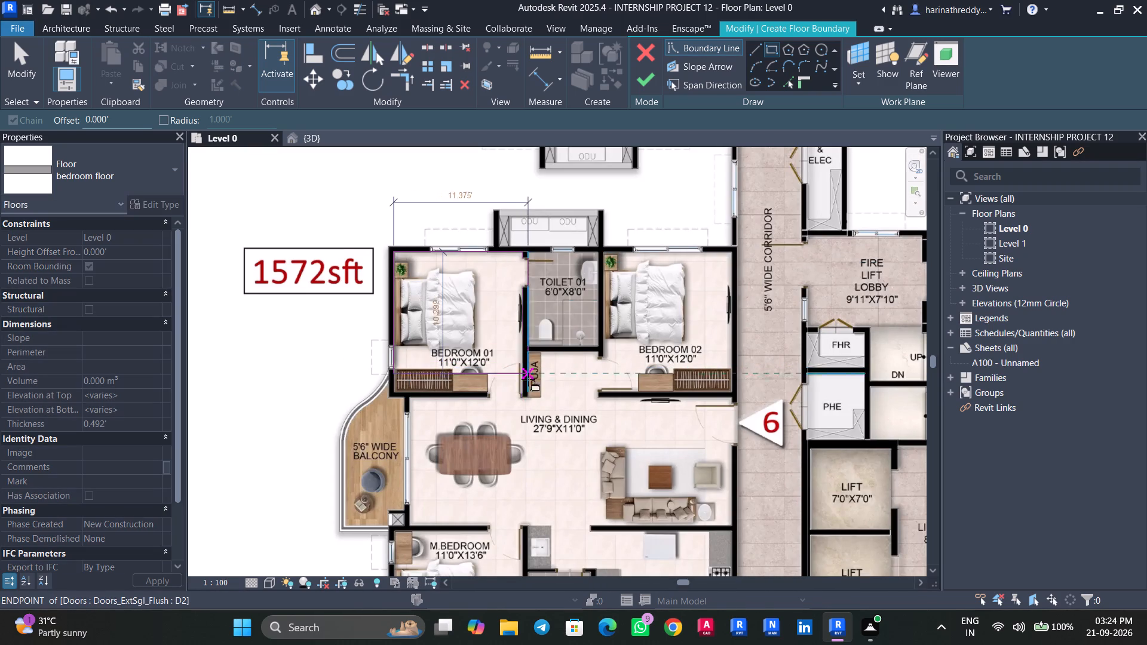
pyautogui.click(523, 391)
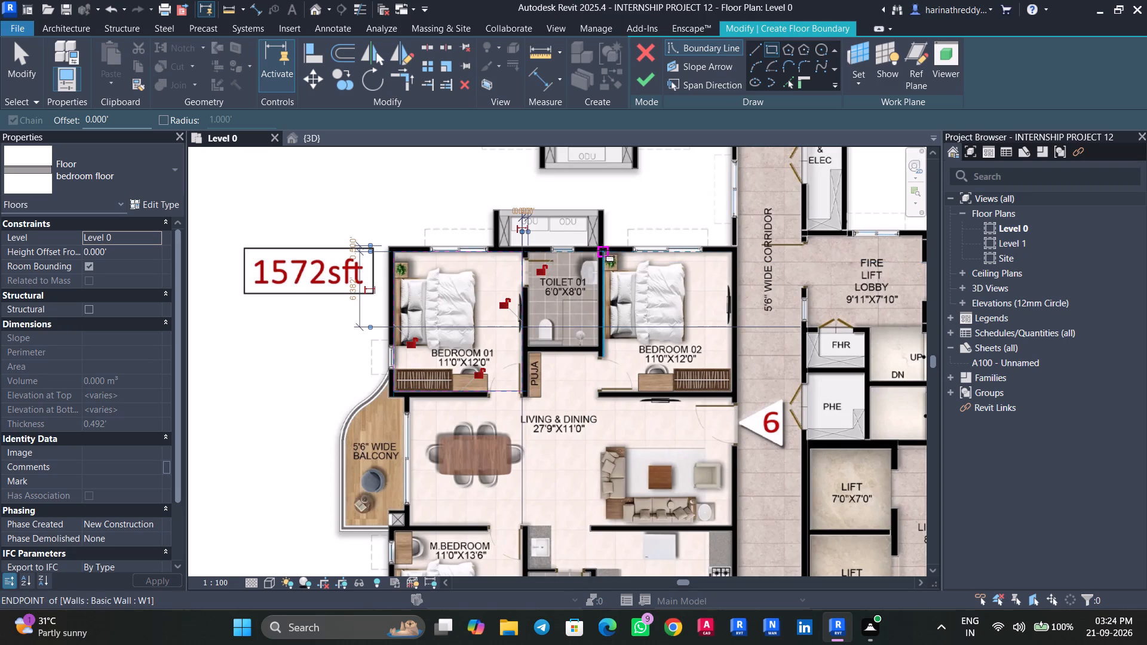
pyautogui.click(603, 250)
pyautogui.click(729, 388)
# Sketch a rectangular floor boundary inside the M.Bedroom of the 1572 sft flat, from its balcony-side corner to the M.Toilet window-wall corner.
pyautogui.moveTo(668, 423); pyautogui.dragTo(630, 260, button='middle')
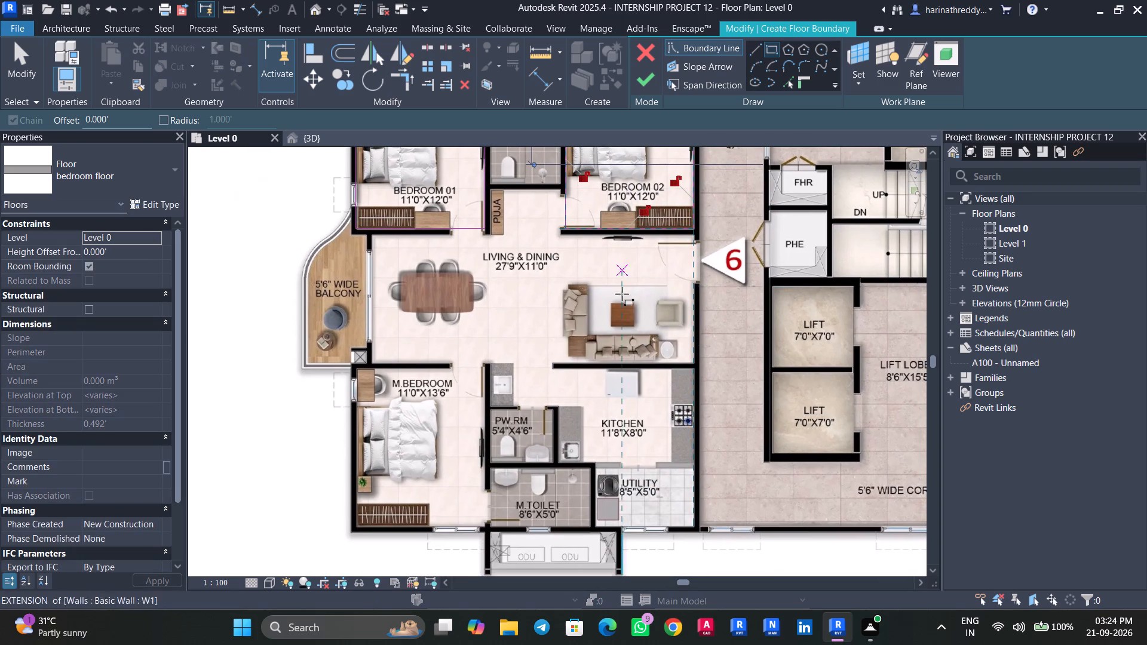
pyautogui.click(355, 371)
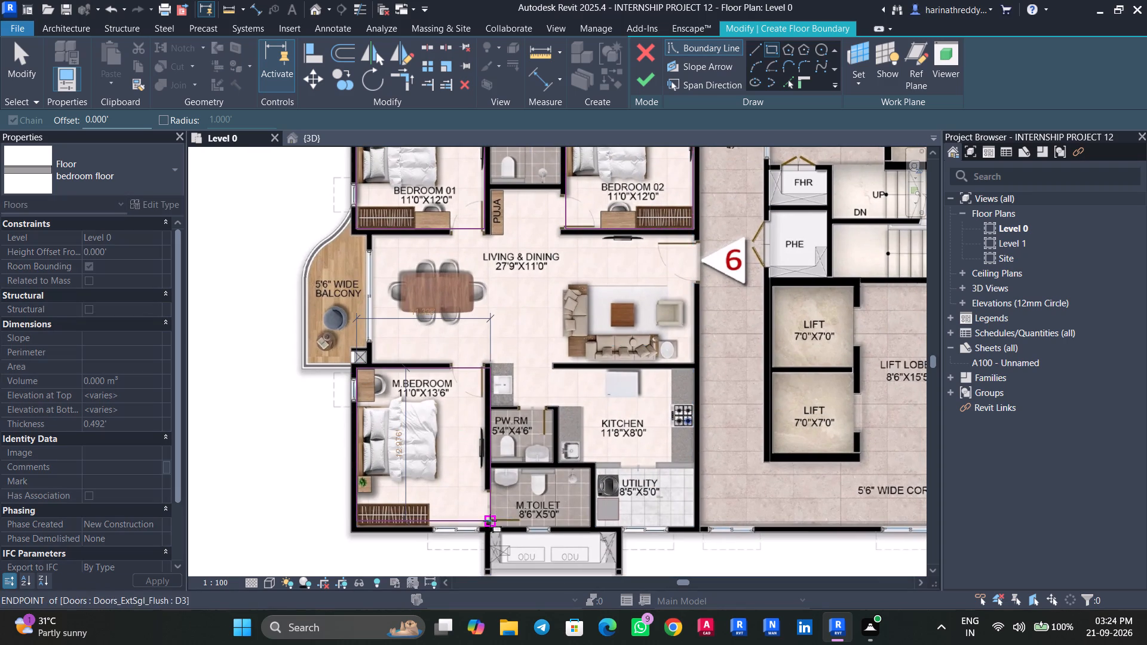
pyautogui.scroll(11, 486, 530)
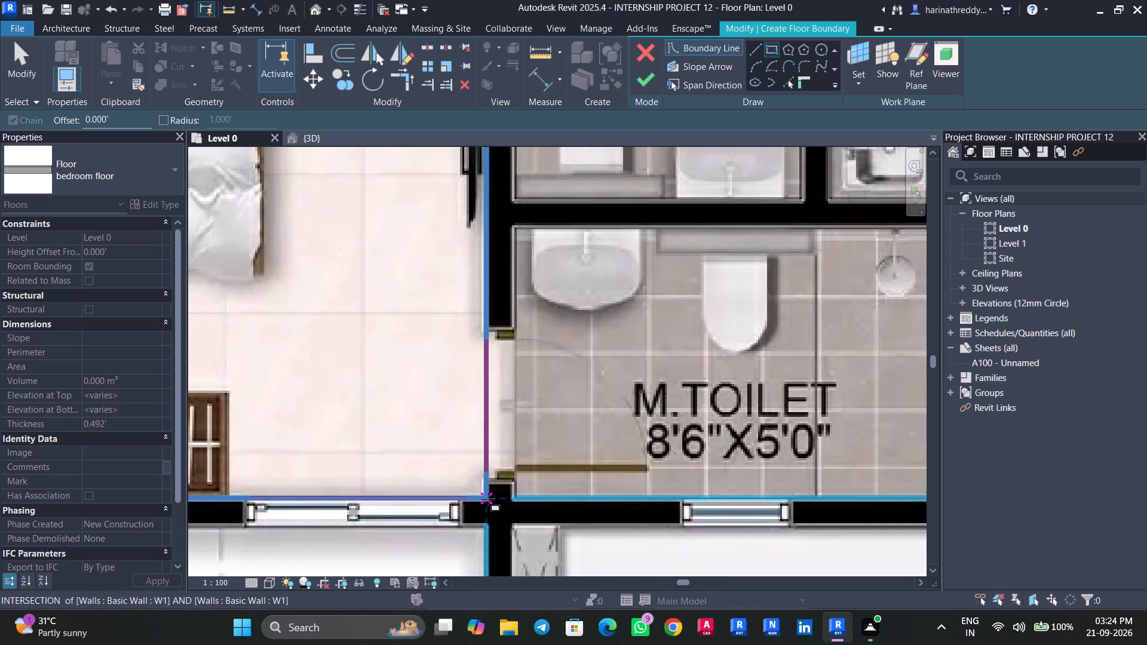
pyautogui.click(488, 499)
pyautogui.scroll(-9, 488, 500)
pyautogui.press('Escape')
pyautogui.scroll(-5, 563, 447)
pyautogui.moveTo(563, 438); pyautogui.dragTo(563, 393, button='middle')
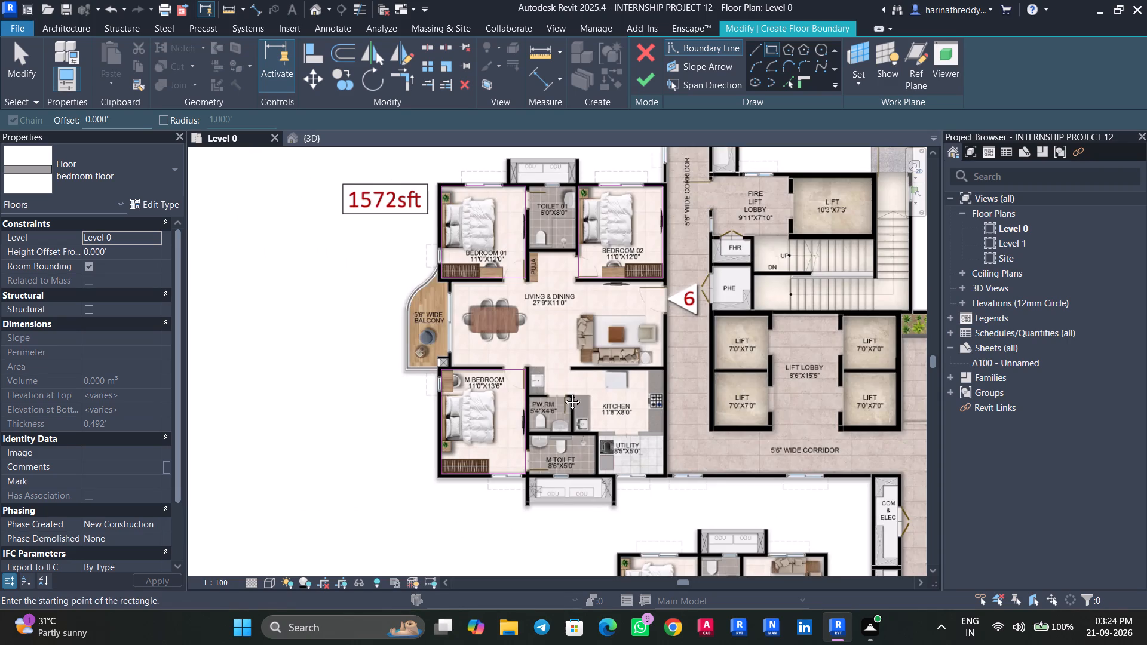
# Sketch a rectangular floor boundary about 9.8 by 11.4 ft inside Bedroom 01 of the 1292 sft flat, from its outer window-wall corner to the door end.
pyautogui.moveTo(563, 393); pyautogui.dragTo(564, 180, button='middle')
pyautogui.scroll(2, 684, 367)
pyautogui.moveTo(678, 357); pyautogui.dragTo(495, 396, button='middle')
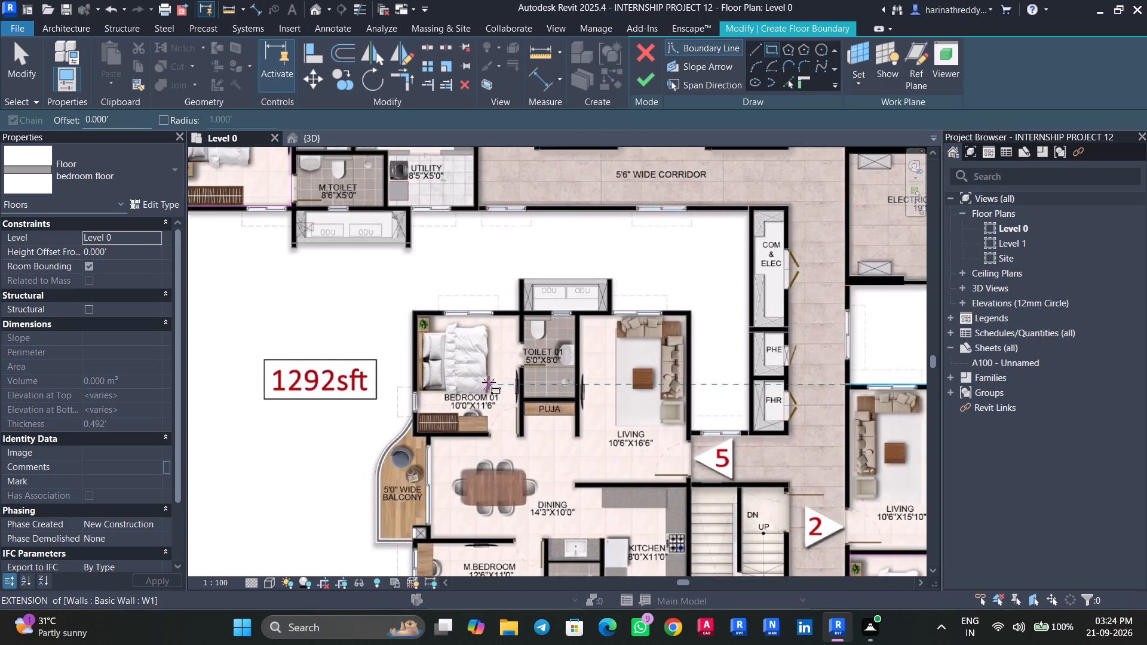
pyautogui.scroll(2, 488, 382)
pyautogui.scroll(-1, 487, 379)
pyautogui.scroll(1, 486, 376)
pyautogui.scroll(9, 401, 305)
pyautogui.click(379, 264)
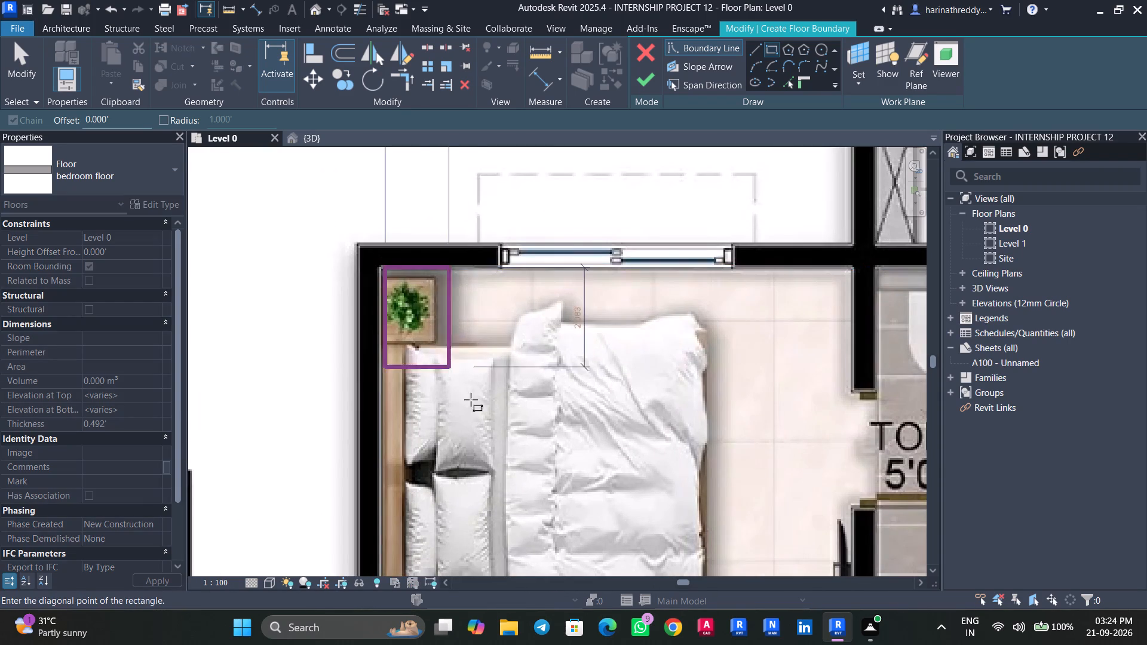
pyautogui.scroll(-5, 486, 416)
pyautogui.moveTo(563, 480); pyautogui.dragTo(499, 305, button='middle')
pyautogui.click(605, 440)
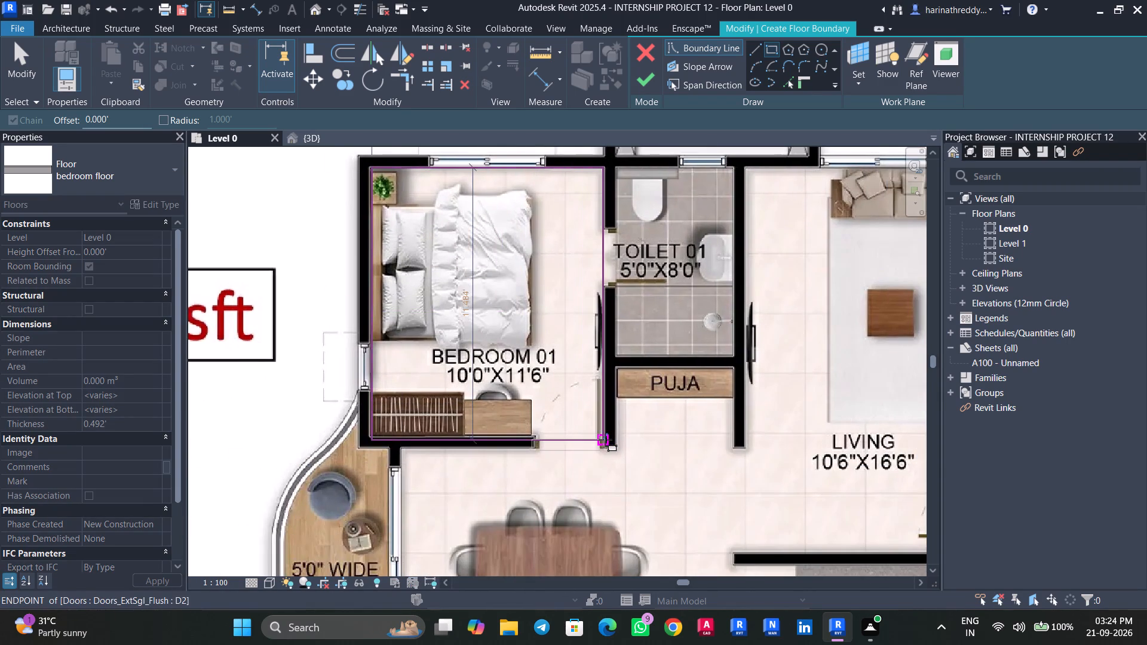
pyautogui.press('Escape')
pyautogui.press('Escape')
# Nudge the outer headboard-side edge of the 1292 sft flat's Bedroom 01 boundary two increments outwards onto the wall face.
pyautogui.scroll(4, 351, 303)
pyautogui.click(384, 314)
pyautogui.scroll(5, 383, 315)
pyautogui.press('Left')
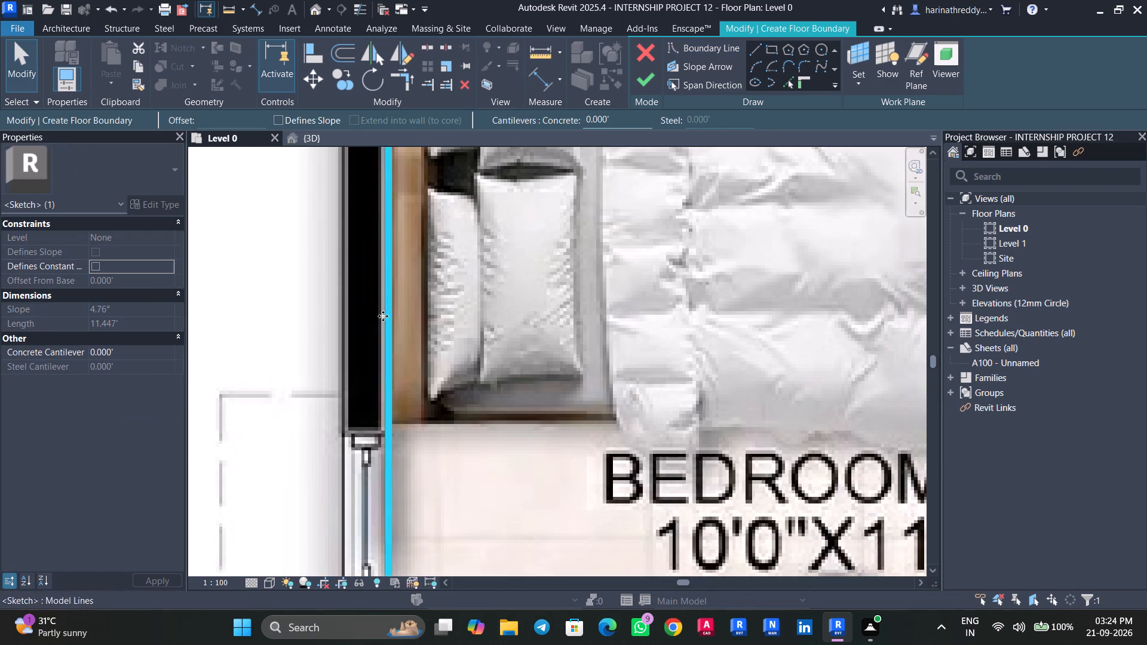
pyautogui.press('Left')
pyautogui.press('Escape')
# Nudge the Dining-side edge of the same Bedroom 01 boundary two increments into the room and one back, aligning it with the wall face.
pyautogui.scroll(-9, 435, 320)
pyautogui.scroll(5, 511, 482)
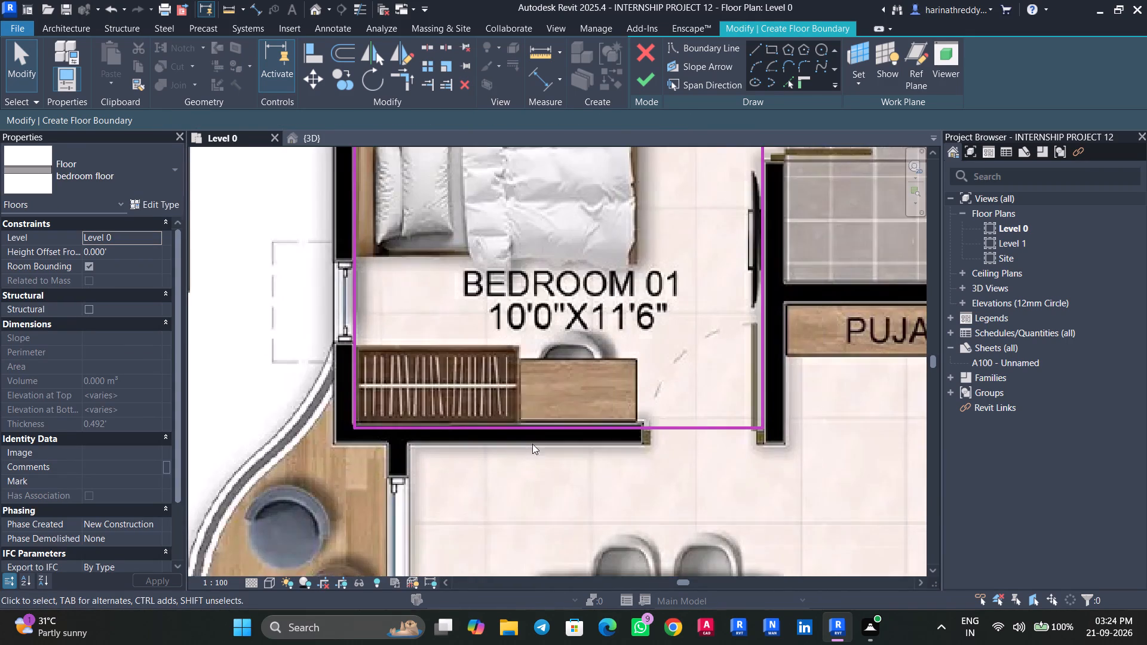
pyautogui.click(538, 423)
pyautogui.press('Up')
pyautogui.press('Up')
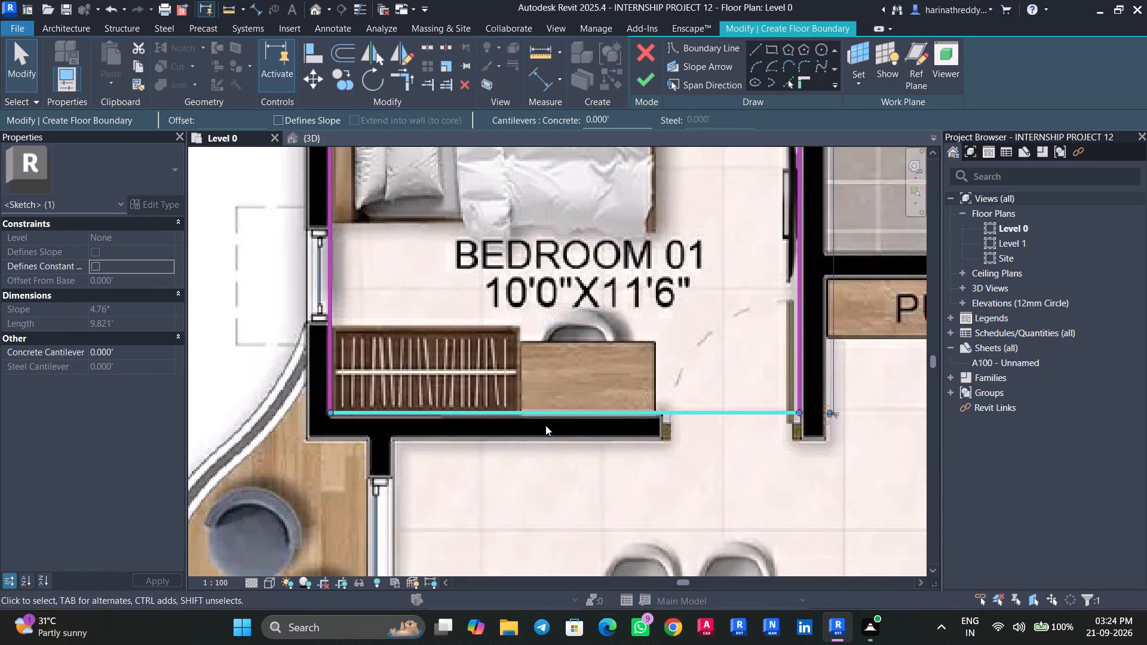
pyautogui.press('Down')
pyautogui.press('Escape')
# Nudge the Toilet 01-side edge of the Bedroom 01 boundary one increment outwards onto the wall face.
pyautogui.scroll(-3, 600, 290)
pyautogui.moveTo(634, 287); pyautogui.dragTo(566, 399, button='middle')
pyautogui.scroll(4, 672, 311)
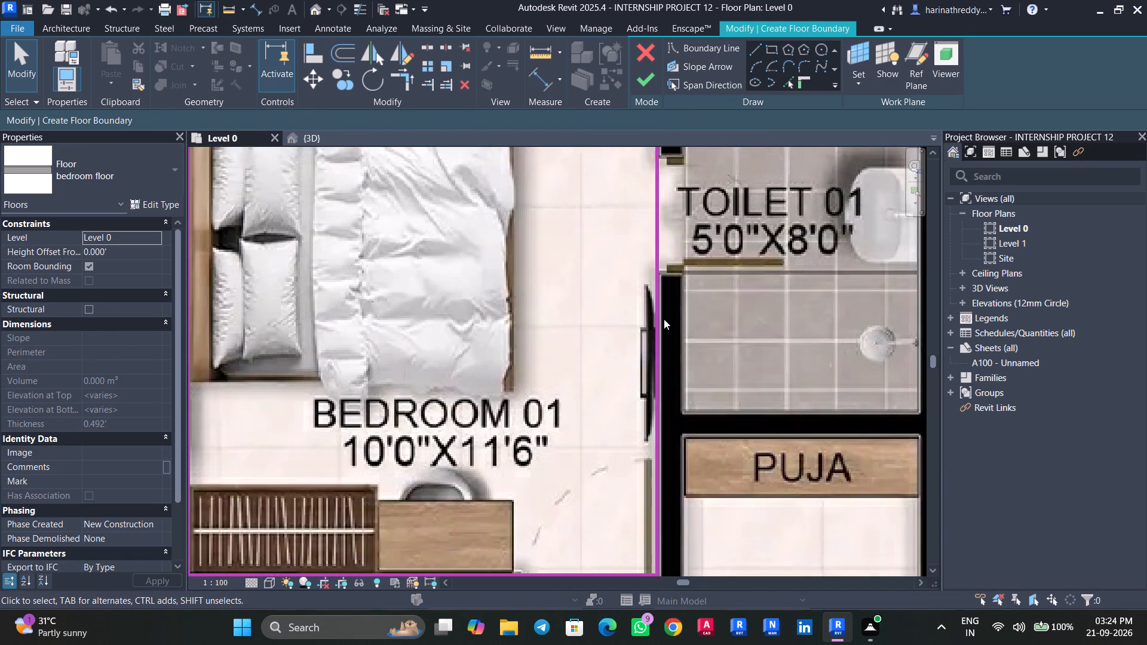
pyautogui.click(657, 317)
pyautogui.press('Right')
pyautogui.press('Escape')
pyautogui.scroll(-8, 287, 469)
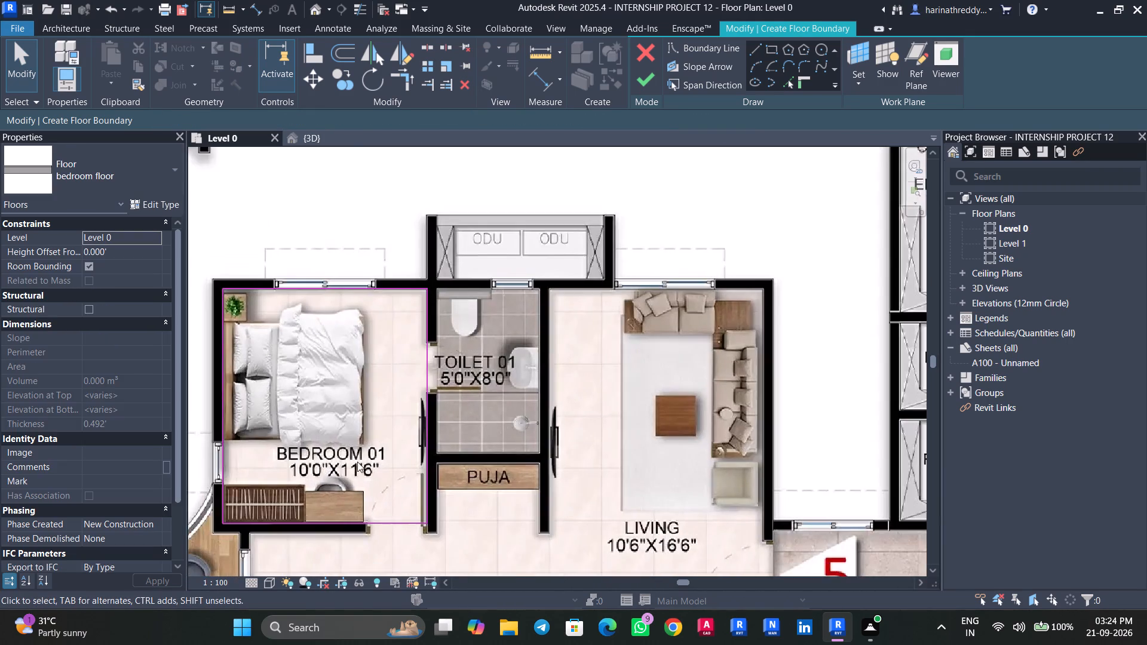
# Sketch a rectangular floor boundary inside the 1292 sft flat's M.Bedroom, from the window-wall corner beside the Dining to the corner beside M.Toilet.
pyautogui.scroll(4, 554, 474)
pyautogui.moveTo(554, 472); pyautogui.dragTo(462, 324, button='middle')
pyautogui.scroll(-6, 459, 326)
pyautogui.scroll(1, 459, 327)
pyautogui.scroll(-4, 461, 331)
pyautogui.moveTo(477, 461); pyautogui.dragTo(533, 253, button='middle')
pyautogui.scroll(9, 458, 296)
pyautogui.moveTo(400, 327); pyautogui.dragTo(513, 460, button='middle')
pyautogui.click(774, 50)
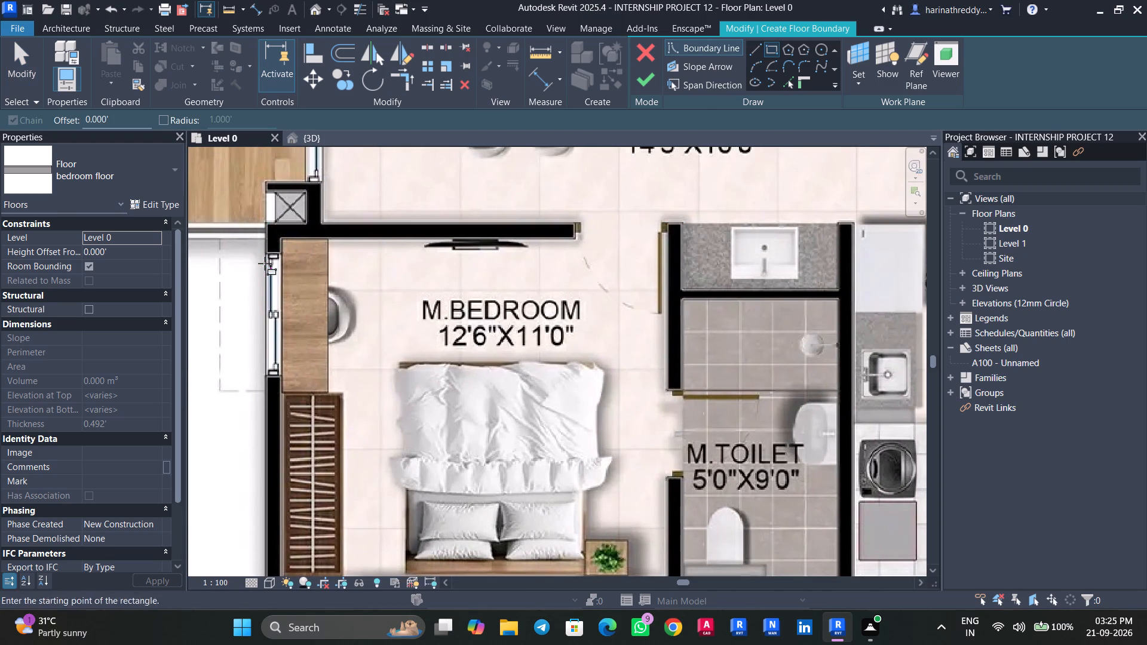
pyautogui.click(284, 236)
pyautogui.scroll(-8, 390, 381)
pyautogui.moveTo(439, 425); pyautogui.dragTo(456, 429, button='middle')
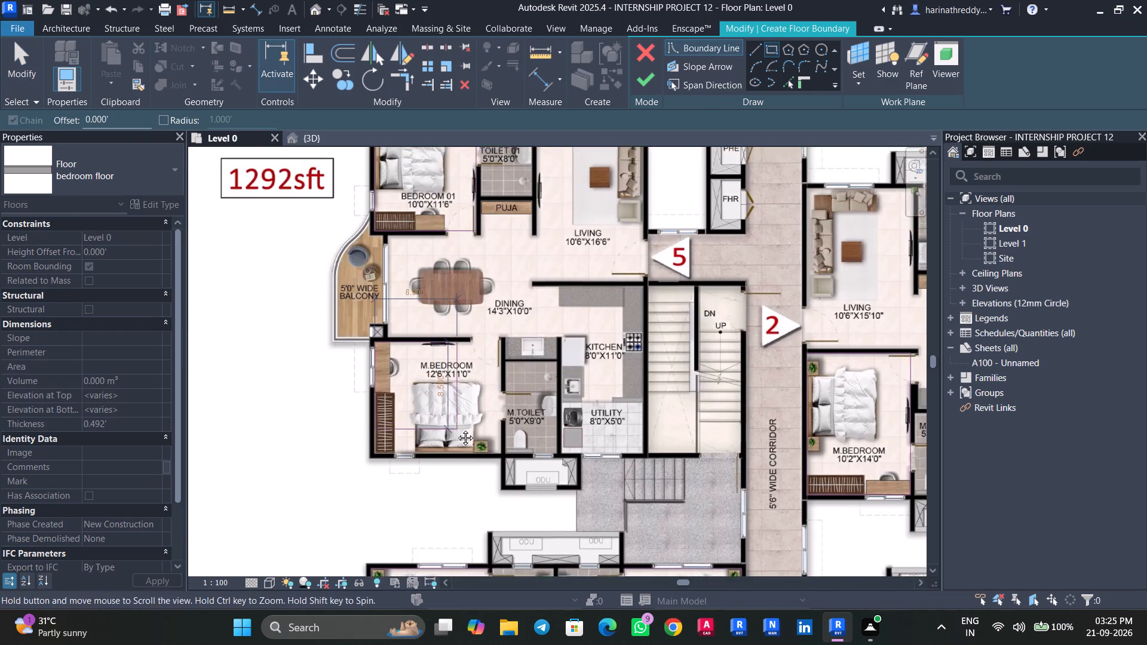
pyautogui.moveTo(456, 429); pyautogui.dragTo(453, 391, button='middle')
pyautogui.scroll(10, 481, 411)
pyautogui.click(510, 423)
pyautogui.scroll(-4, 510, 423)
pyautogui.press('Escape')
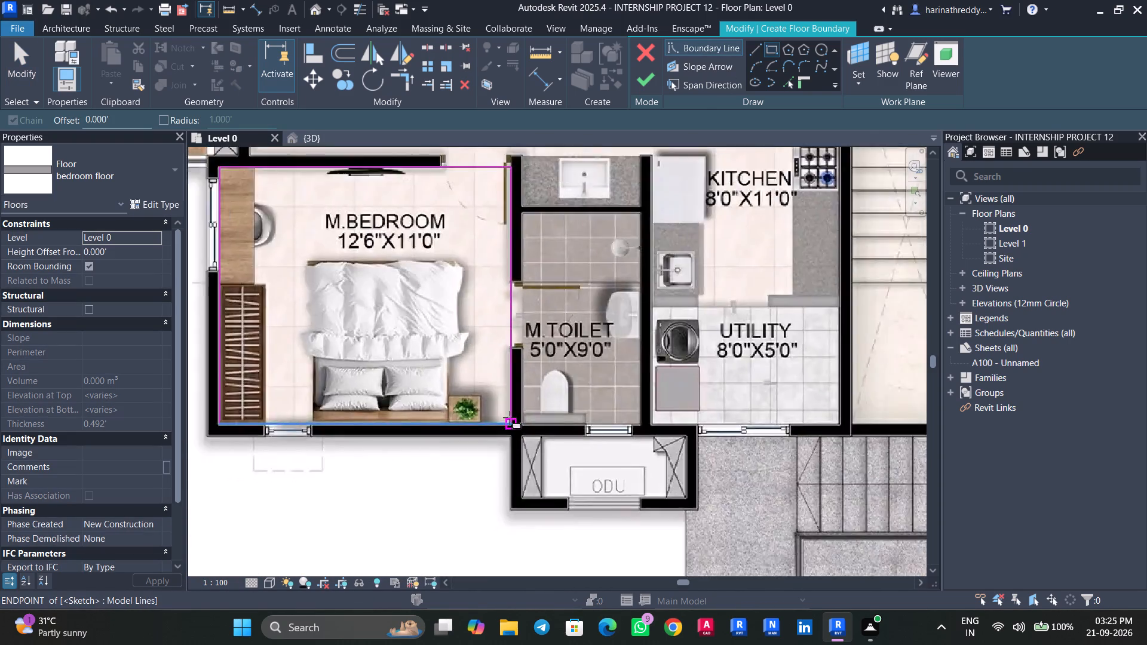
pyautogui.scroll(-7, 510, 417)
pyautogui.press('Escape')
# Check the bedroom floor boundaries across the flats, corridors, lift lobby and entrance lounge on Level 0 for any room still missing one.
pyautogui.scroll(-4, 652, 419)
pyautogui.moveTo(654, 451); pyautogui.dragTo(586, 268, button='middle')
pyautogui.scroll(3, 546, 397)
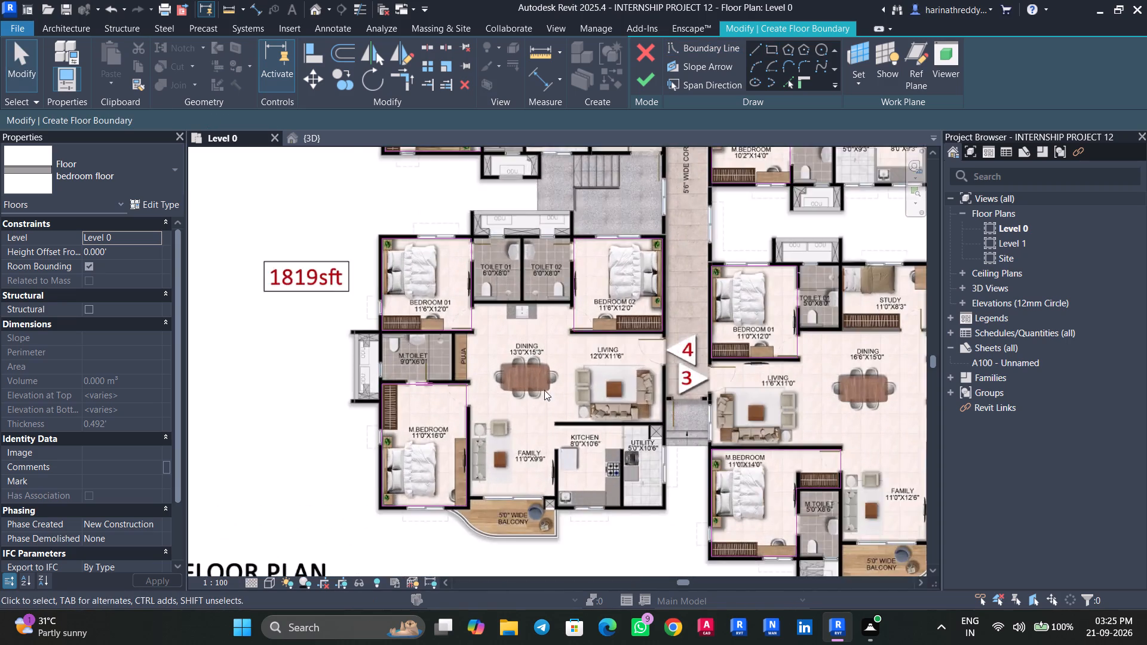
pyautogui.scroll(6, 544, 390)
pyautogui.scroll(-6, 500, 407)
pyautogui.scroll(4, 525, 420)
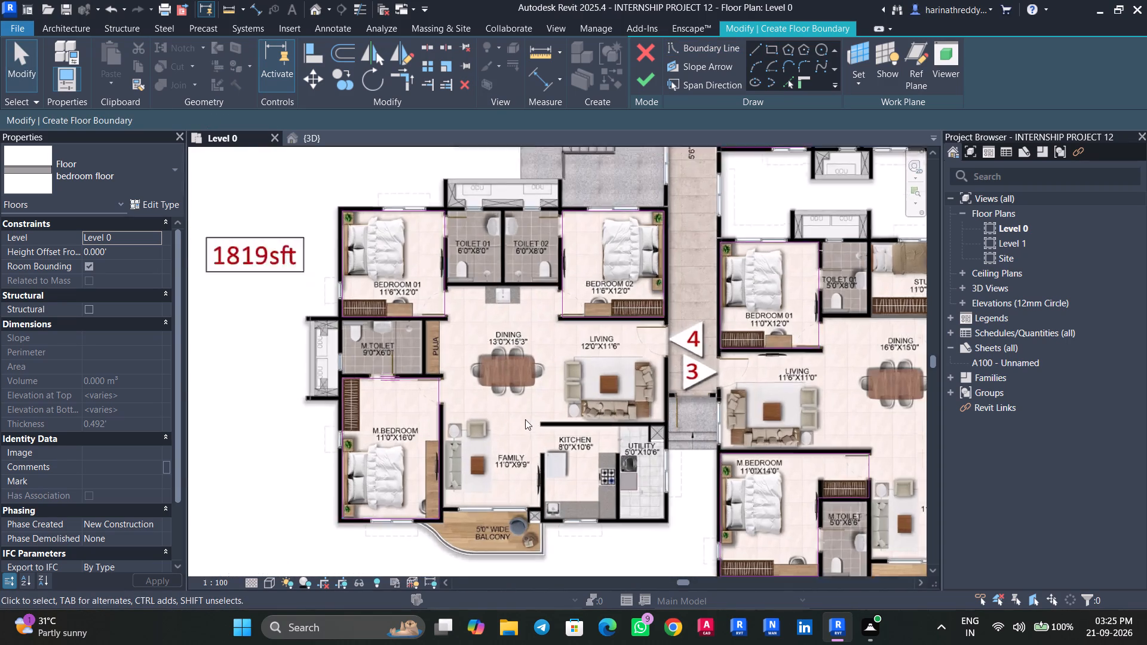
pyautogui.scroll(1, 525, 419)
pyautogui.scroll(-4, 513, 415)
pyautogui.scroll(3, 513, 415)
pyautogui.scroll(-6, 513, 415)
pyautogui.moveTo(532, 456); pyautogui.dragTo(536, 554, button='middle')
pyautogui.moveTo(588, 348); pyautogui.dragTo(594, 471, button='middle')
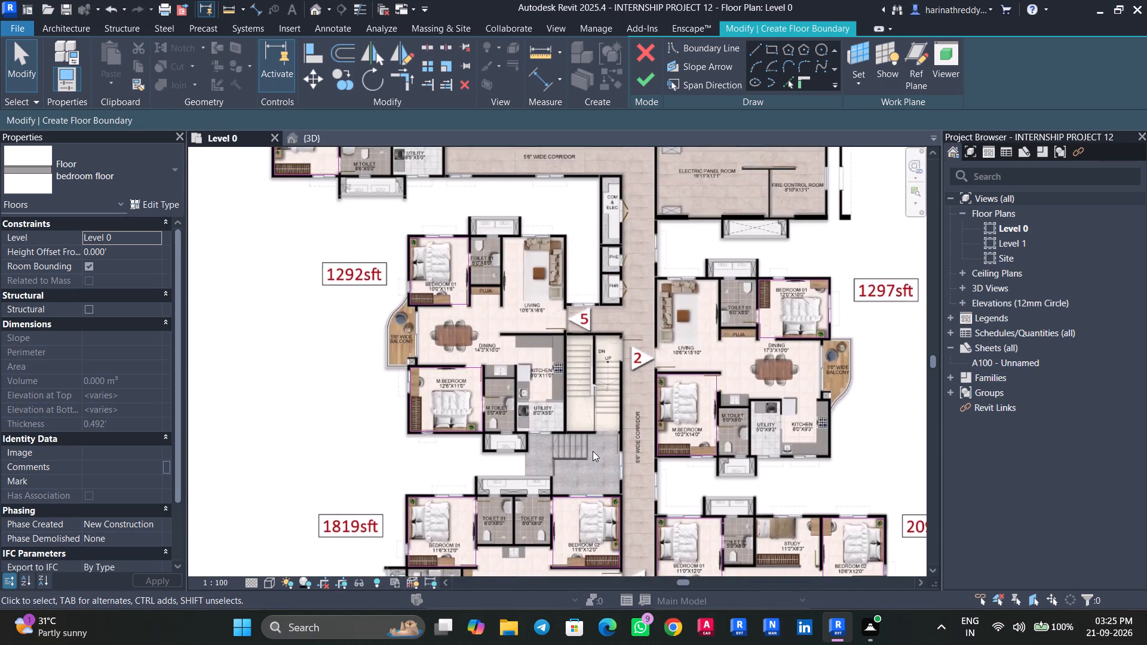
pyautogui.scroll(1, 596, 437)
pyautogui.scroll(-1, 596, 437)
pyautogui.scroll(8, 597, 437)
pyautogui.scroll(-5, 606, 432)
pyautogui.scroll(1, 606, 432)
pyautogui.scroll(-2, 605, 431)
pyautogui.scroll(-5, 588, 297)
pyautogui.scroll(8, 621, 247)
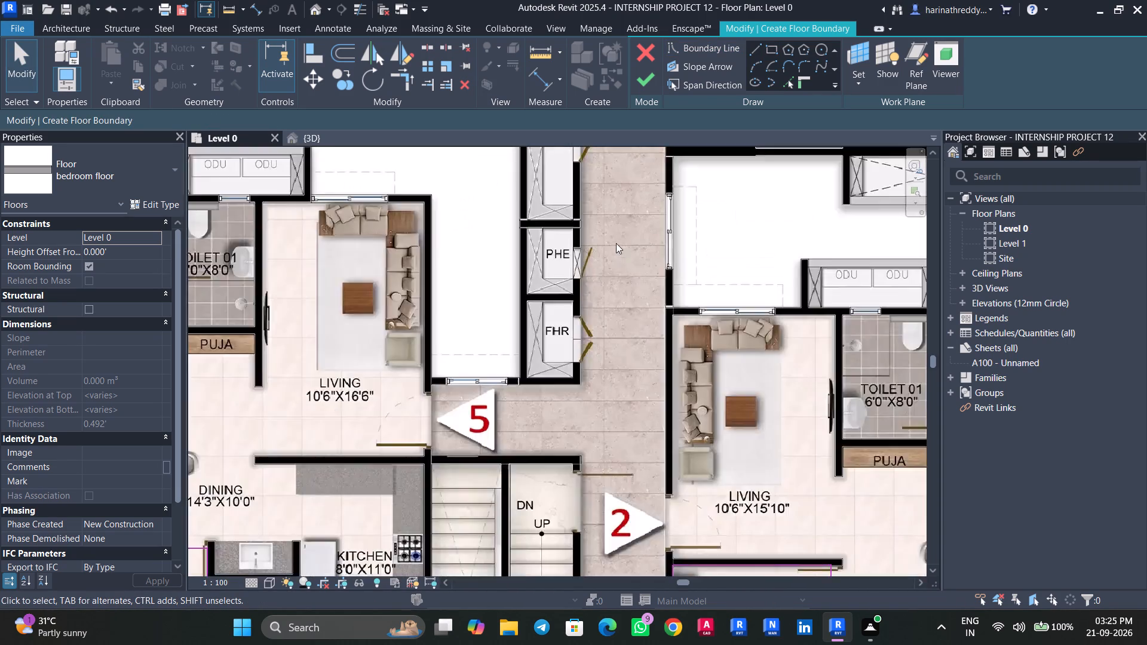
pyautogui.scroll(4, 616, 243)
pyautogui.moveTo(615, 247); pyautogui.dragTo(548, 422, button='middle')
pyautogui.scroll(-4, 549, 404)
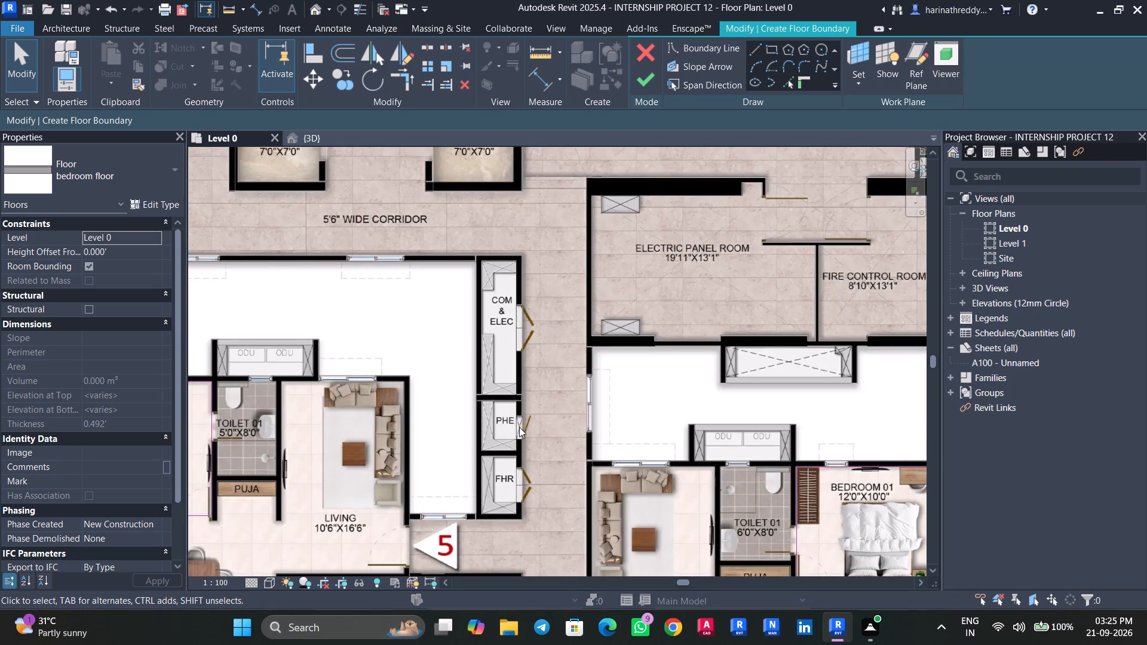
pyautogui.scroll(-3, 516, 328)
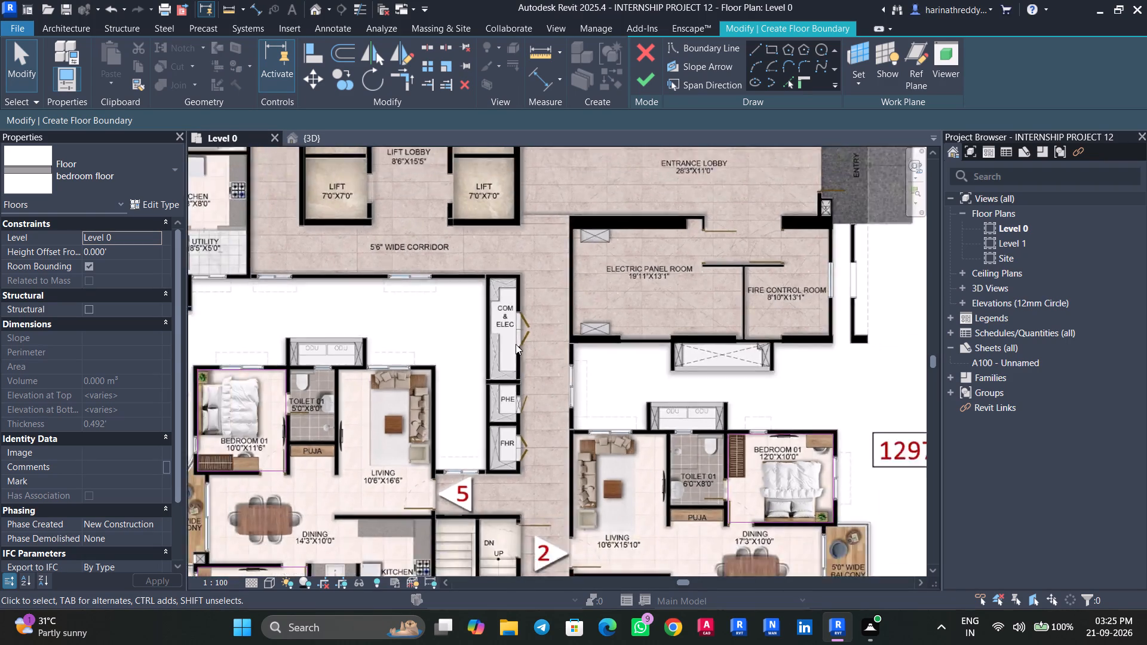
pyautogui.scroll(-3, 516, 344)
pyautogui.scroll(3, 476, 236)
pyautogui.moveTo(462, 294); pyautogui.dragTo(471, 468, button='middle')
pyautogui.scroll(-1, 361, 205)
pyautogui.moveTo(385, 279); pyautogui.dragTo(413, 382, button='middle')
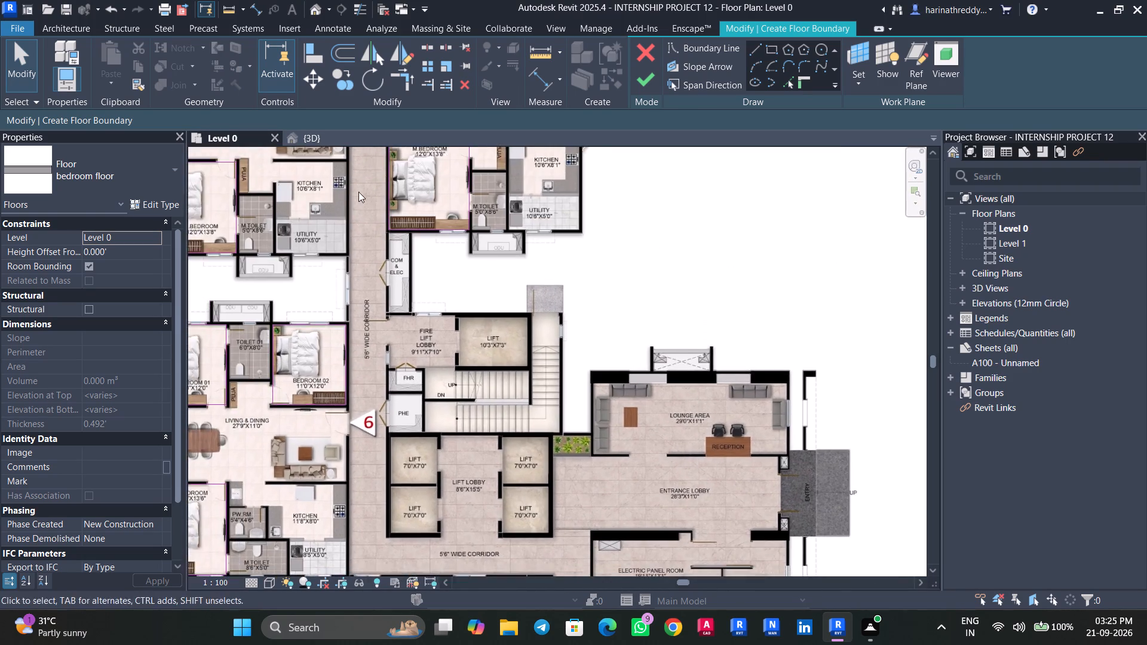
pyautogui.moveTo(371, 238); pyautogui.dragTo(409, 441, button='middle')
pyautogui.moveTo(406, 368); pyautogui.dragTo(415, 441, button='middle')
pyautogui.moveTo(419, 265); pyautogui.dragTo(423, 277, button='middle')
pyautogui.moveTo(437, 456); pyautogui.dragTo(437, 94, button='middle')
pyautogui.moveTo(447, 282); pyautogui.dragTo(447, 247, button='middle')
pyautogui.scroll(1, 447, 277)
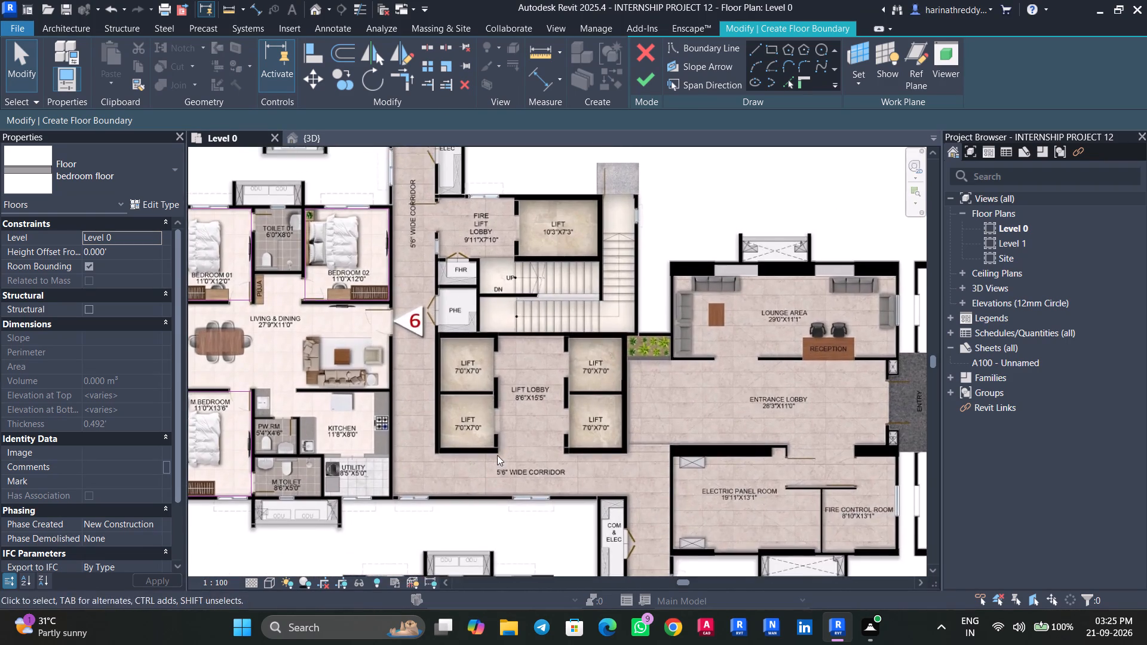
pyautogui.moveTo(498, 418); pyautogui.dragTo(498, 196, button='middle')
pyautogui.moveTo(564, 435); pyautogui.dragTo(562, 242, button='middle')
pyautogui.scroll(5, 734, 379)
pyautogui.scroll(-8, 592, 405)
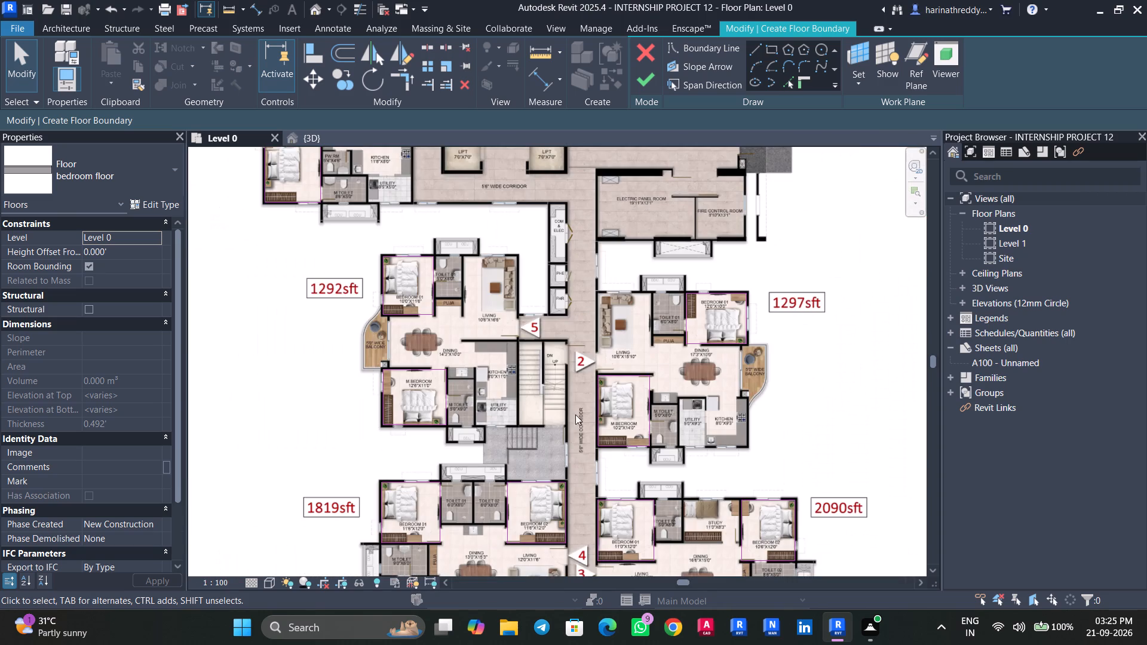
pyautogui.scroll(11, 556, 296)
pyautogui.scroll(-6, 575, 377)
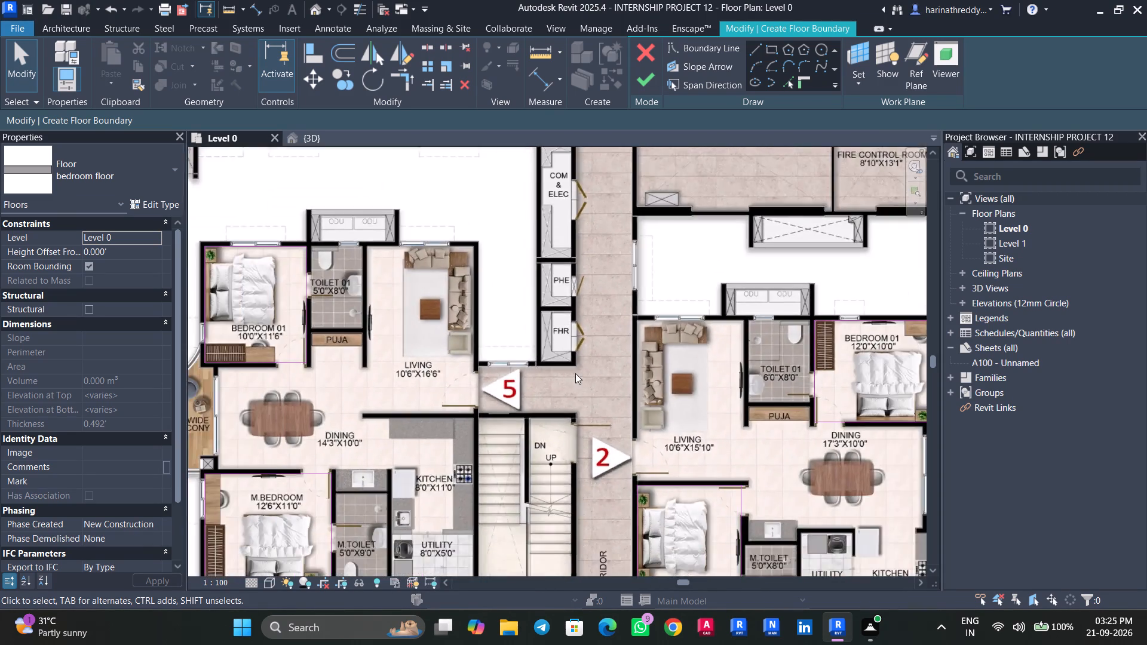
pyautogui.moveTo(587, 350); pyautogui.dragTo(576, 454, button='middle')
pyautogui.moveTo(555, 344); pyautogui.dragTo(549, 437, button='middle')
pyautogui.scroll(9, 552, 387)
pyautogui.scroll(-10, 557, 410)
pyautogui.scroll(1, 558, 408)
pyautogui.scroll(-3, 559, 406)
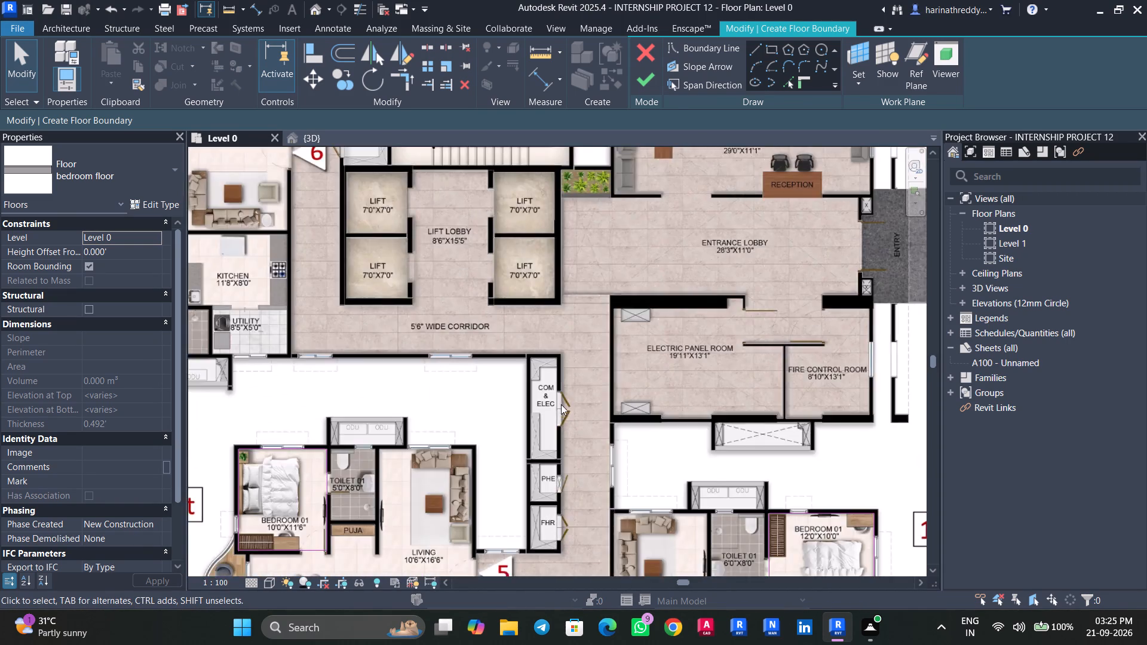
pyautogui.scroll(-7, 561, 404)
pyautogui.scroll(15, 639, 330)
pyautogui.scroll(-4, 546, 356)
pyautogui.scroll(4, 546, 356)
pyautogui.scroll(-7, 449, 373)
pyautogui.scroll(7, 448, 373)
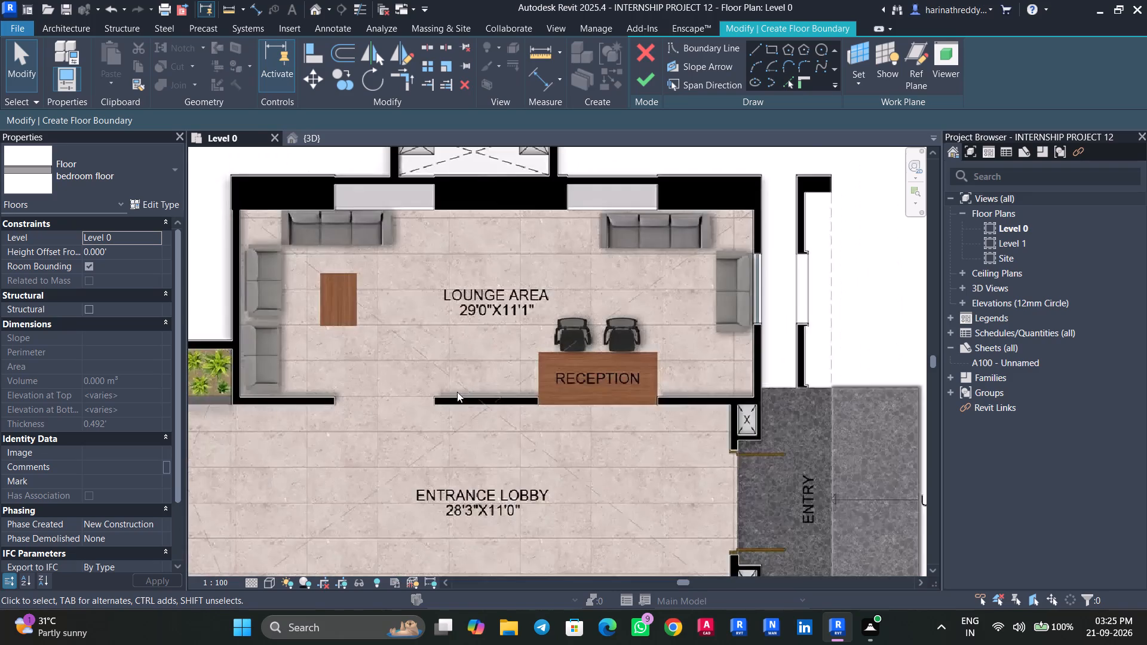
# Finish the bedroom floor boundary sketch.
pyautogui.click(631, 97)
pyautogui.click(649, 70)
pyautogui.press('Escape')
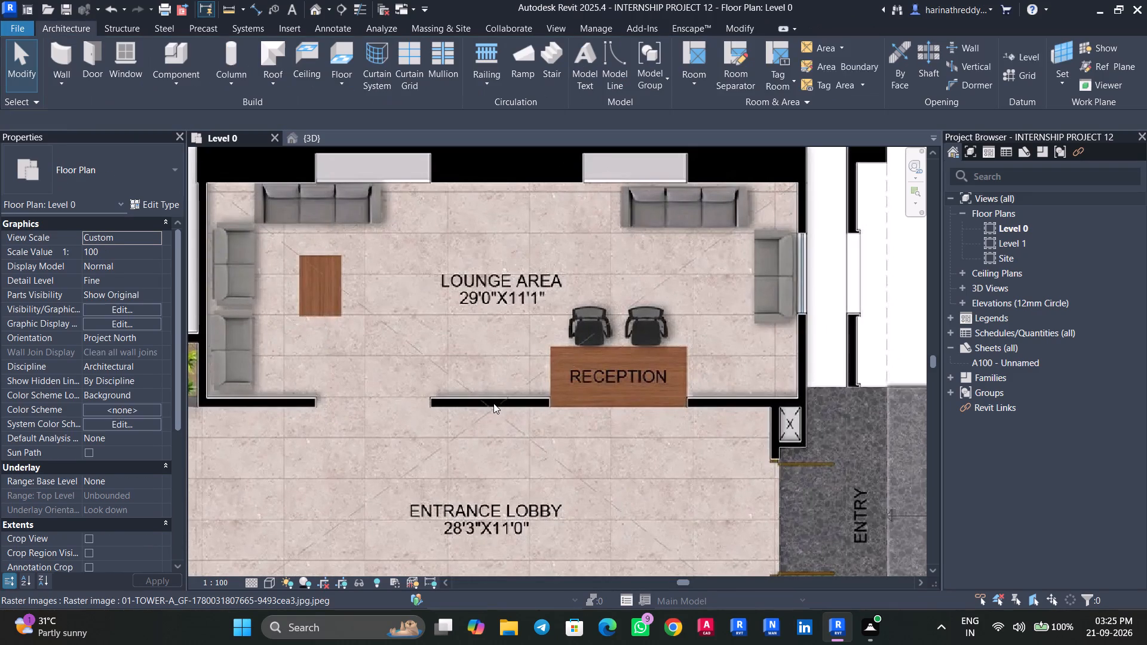
# Examine the Level 0 plan from the lounge and entrance lobby through the flats, lift core and corridors to the COM & ELEC shaft.
pyautogui.press('Tab')
pyautogui.press('Tab')
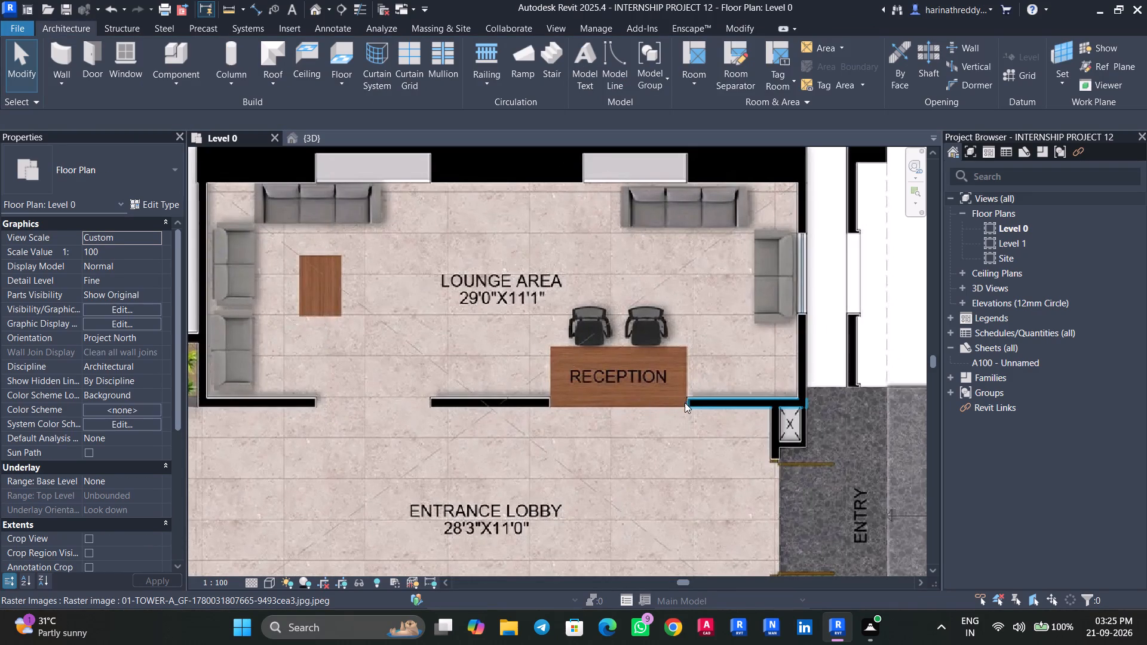
pyautogui.scroll(-6, 530, 421)
pyautogui.moveTo(542, 435); pyautogui.dragTo(548, 401, button='middle')
pyautogui.scroll(-4, 452, 364)
pyautogui.moveTo(486, 421); pyautogui.dragTo(498, 342, button='middle')
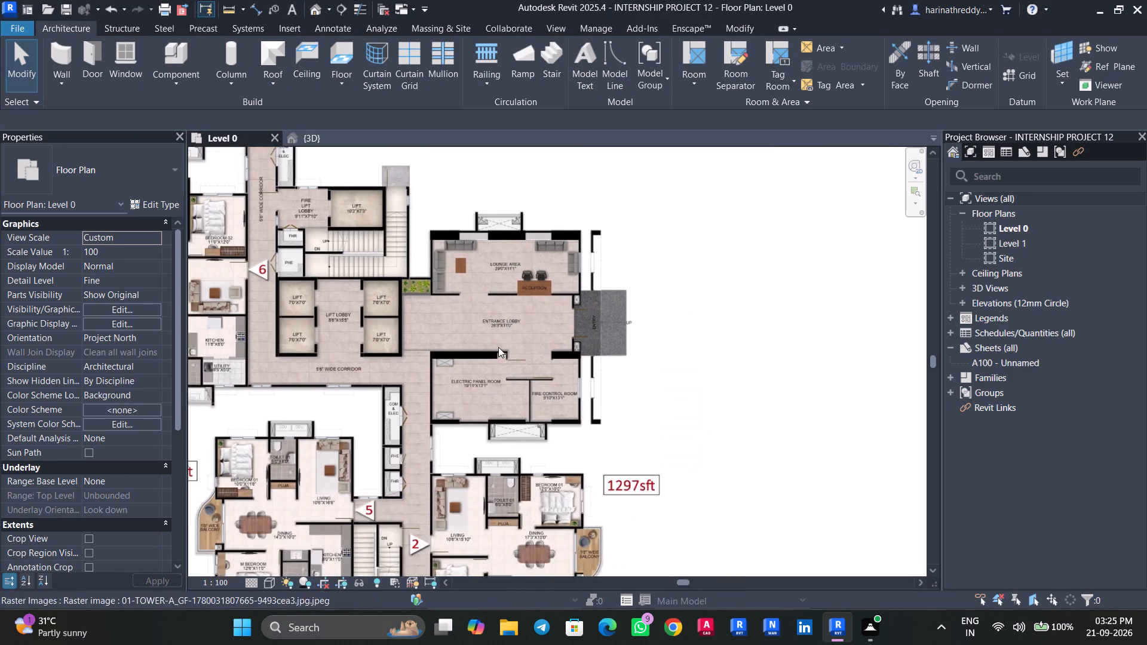
pyautogui.scroll(2, 496, 349)
pyautogui.scroll(-1, 496, 349)
pyautogui.scroll(2, 496, 348)
pyautogui.scroll(-13, 493, 338)
pyautogui.moveTo(526, 403); pyautogui.dragTo(557, 269, button='middle')
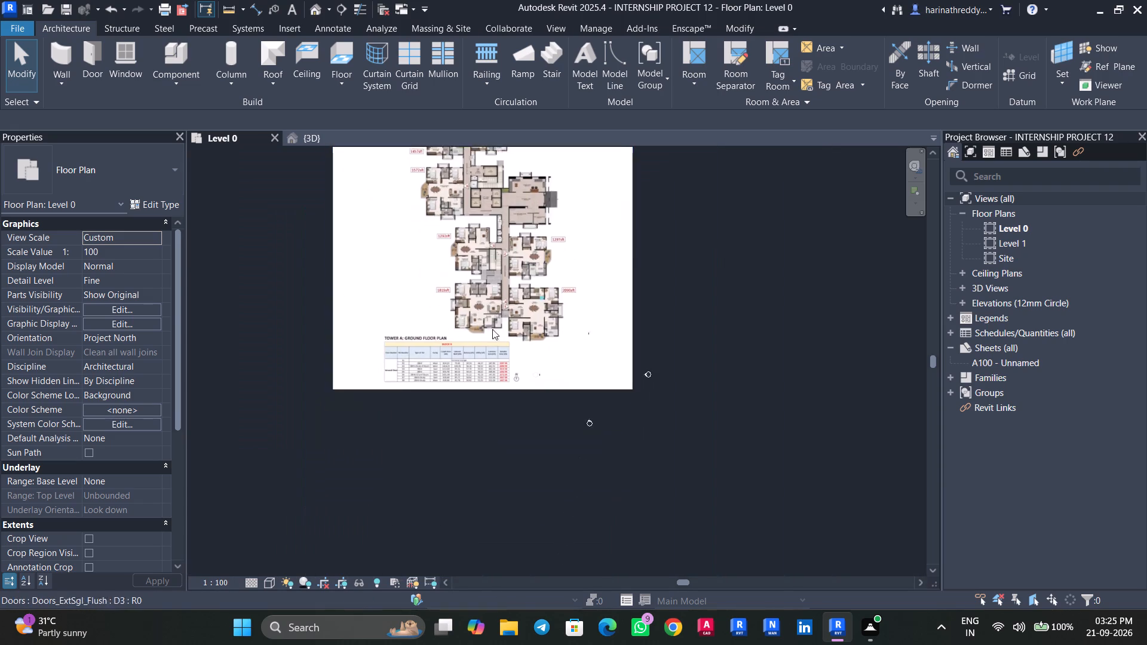
pyautogui.scroll(12, 469, 336)
pyautogui.scroll(1, 531, 277)
pyautogui.moveTo(530, 277); pyautogui.dragTo(523, 406, button='middle')
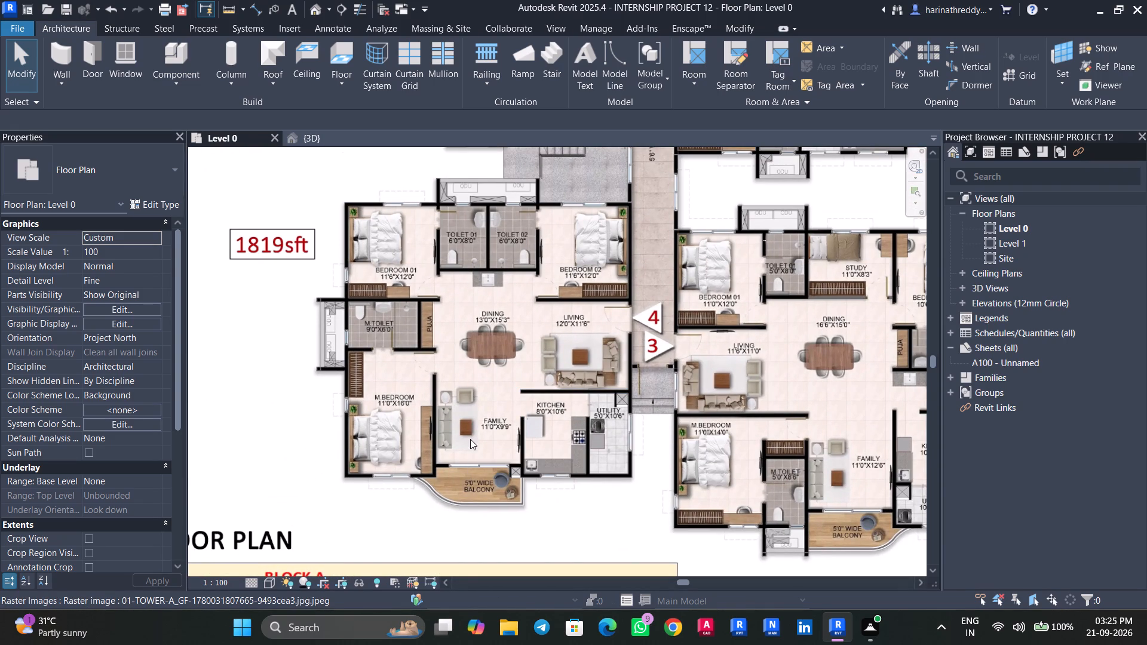
pyautogui.scroll(-4, 485, 386)
pyautogui.moveTo(502, 365); pyautogui.dragTo(510, 446, button='middle')
pyautogui.scroll(5, 483, 306)
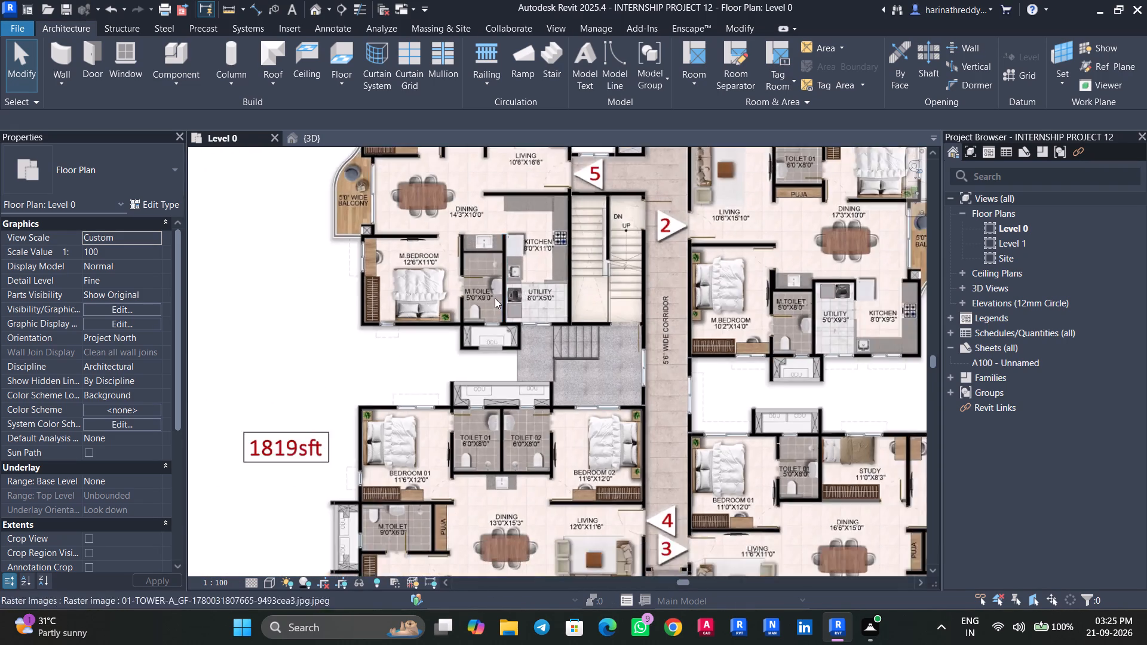
pyautogui.moveTo(542, 250); pyautogui.dragTo(508, 391, button='middle')
pyautogui.scroll(1, 508, 372)
pyautogui.moveTo(504, 327); pyautogui.dragTo(447, 103, button='middle')
pyautogui.scroll(-4, 617, 382)
pyautogui.moveTo(619, 416); pyautogui.dragTo(607, 315, button='middle')
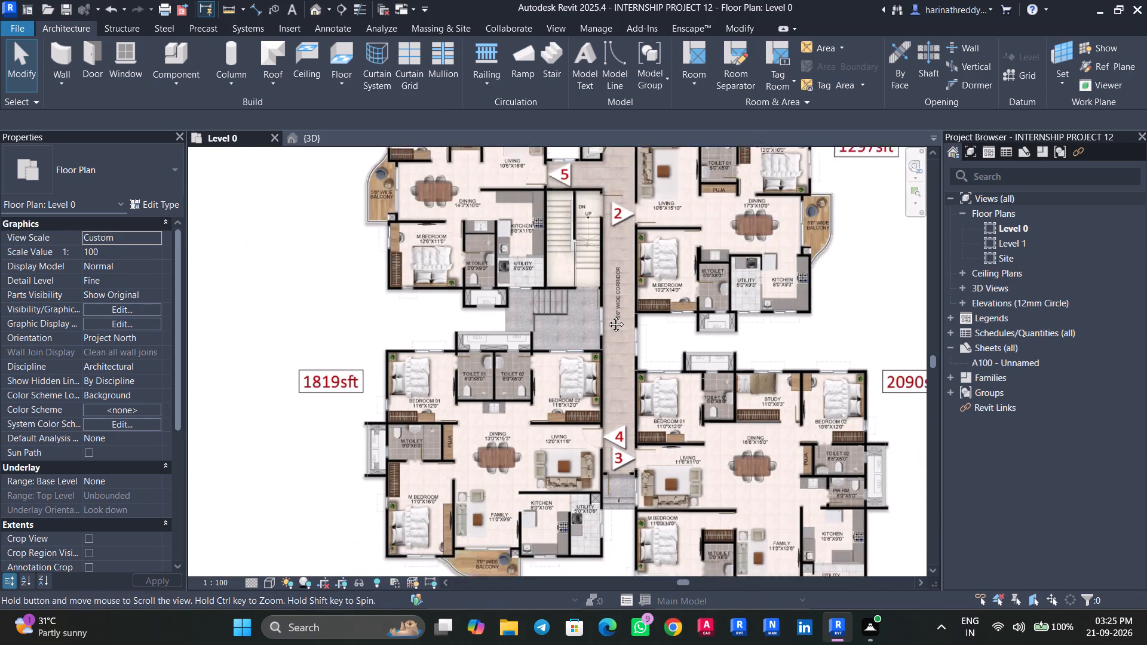
pyautogui.moveTo(607, 315); pyautogui.dragTo(586, 230, button='middle')
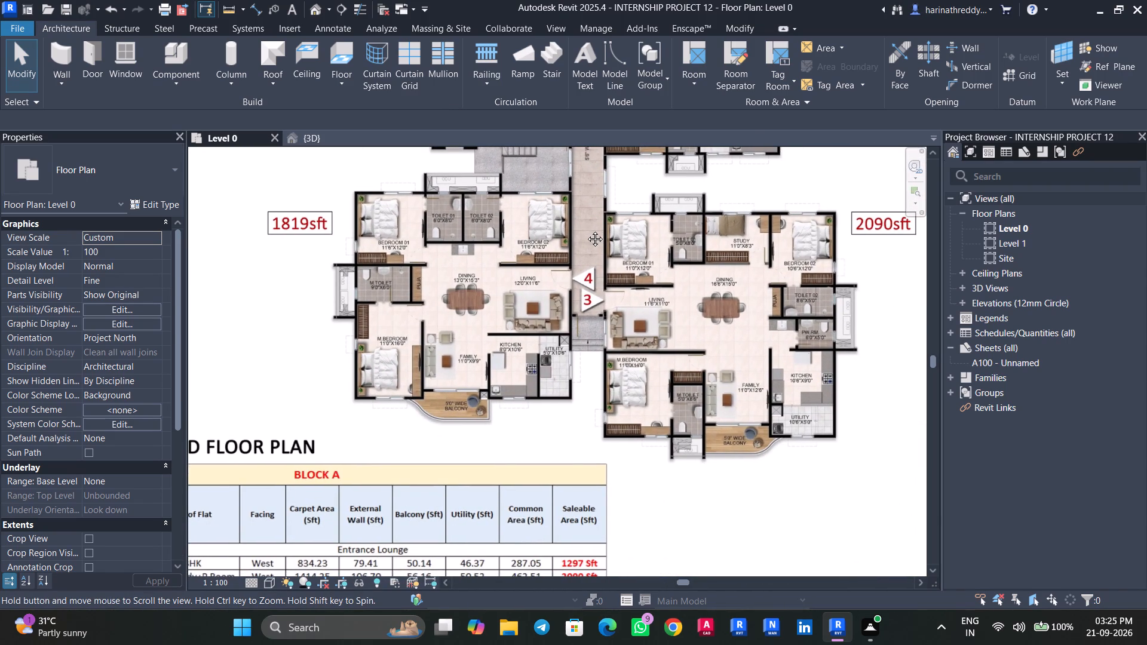
pyautogui.moveTo(586, 230); pyautogui.dragTo(610, 486, button='middle')
pyautogui.moveTo(591, 312); pyautogui.dragTo(594, 475, button='middle')
pyautogui.scroll(1, 594, 476)
pyautogui.moveTo(619, 318); pyautogui.dragTo(617, 472, button='middle')
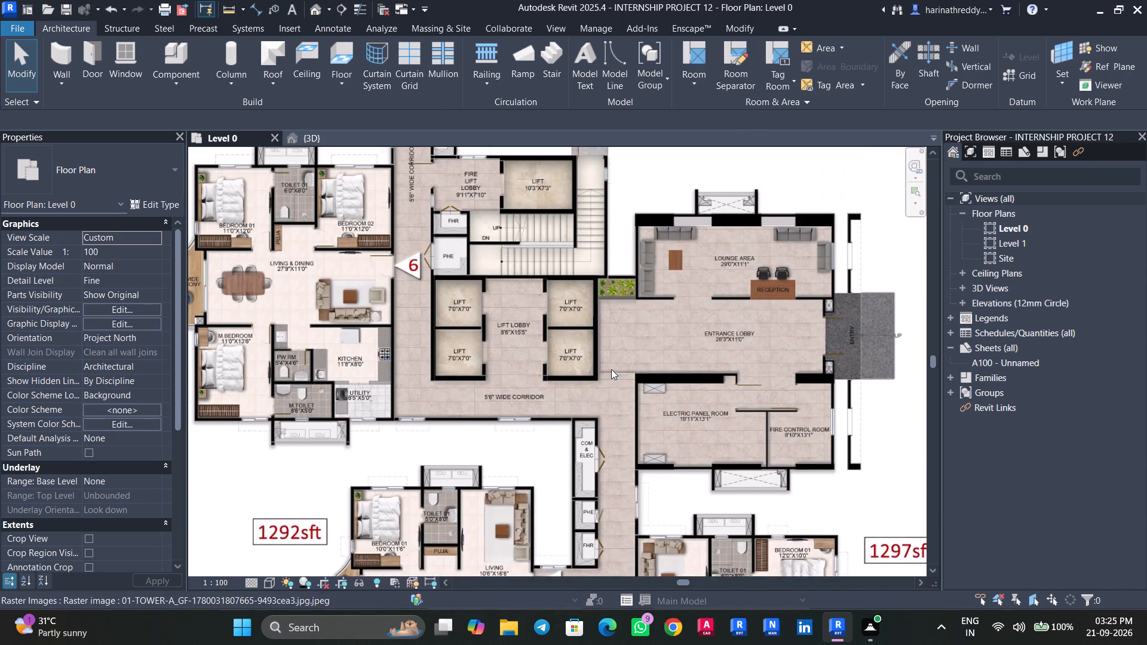
pyautogui.moveTo(609, 373); pyautogui.dragTo(606, 424, button='middle')
pyautogui.scroll(2, 459, 358)
pyautogui.scroll(-1, 459, 358)
pyautogui.scroll(8, 459, 358)
pyautogui.scroll(-4, 508, 350)
pyautogui.moveTo(510, 361); pyautogui.dragTo(513, 417, button='middle')
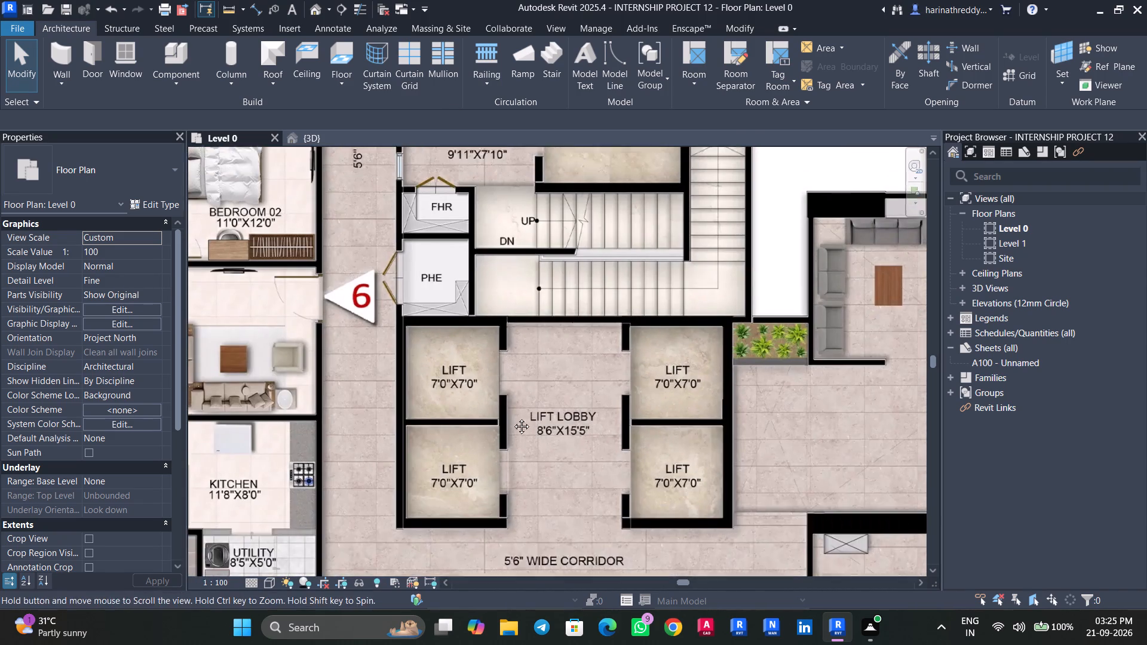
pyautogui.moveTo(513, 417); pyautogui.dragTo(513, 435, button='middle')
pyautogui.moveTo(521, 400); pyautogui.dragTo(524, 452, button='middle')
pyautogui.scroll(-1, 583, 290)
pyautogui.moveTo(583, 313); pyautogui.dragTo(573, 462, button='middle')
pyautogui.scroll(-5, 573, 420)
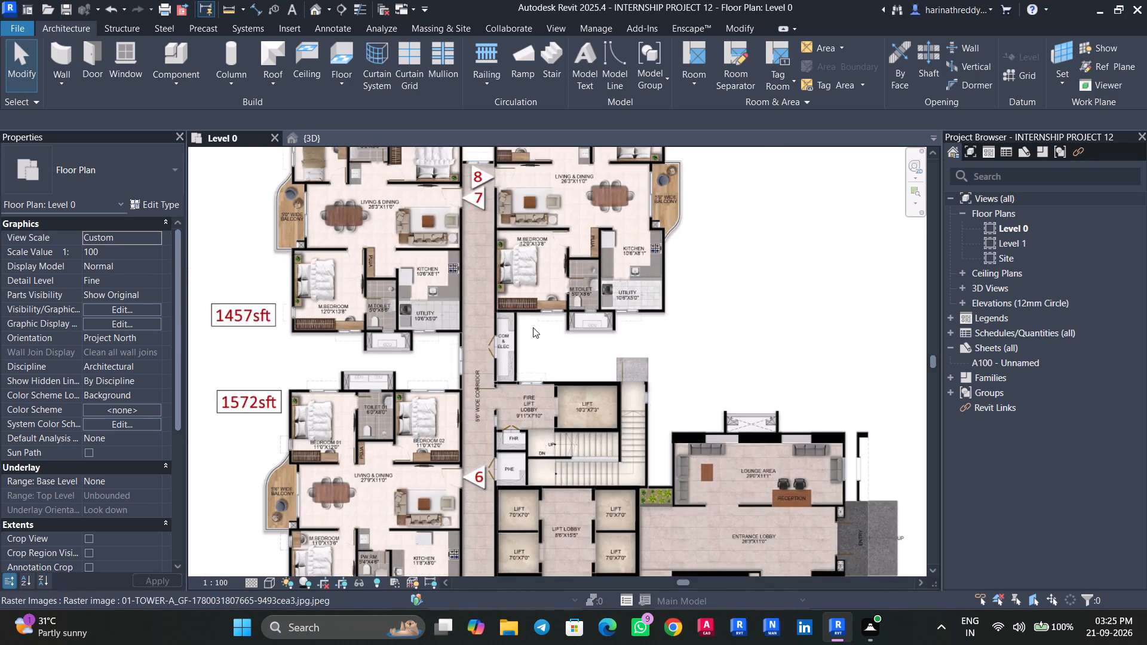
pyautogui.moveTo(533, 326); pyautogui.dragTo(522, 461, button='middle')
pyautogui.scroll(4, 395, 295)
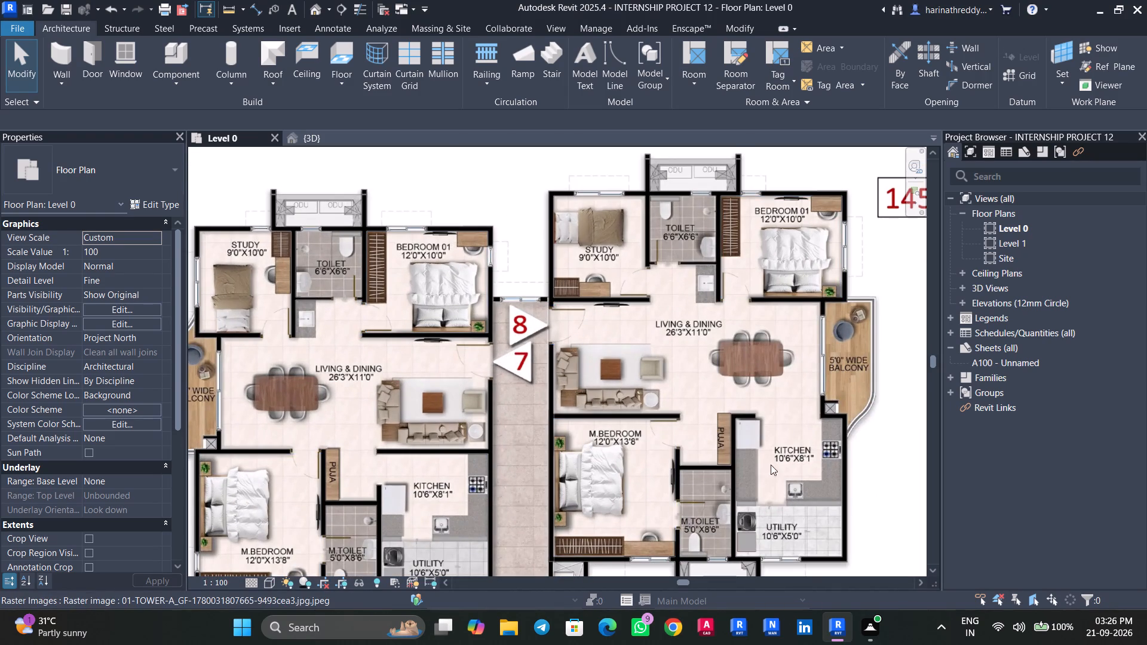
pyautogui.moveTo(772, 450); pyautogui.dragTo(768, 287, button='middle')
pyautogui.scroll(6, 595, 414)
pyautogui.moveTo(581, 429); pyautogui.dragTo(624, 264, button='middle')
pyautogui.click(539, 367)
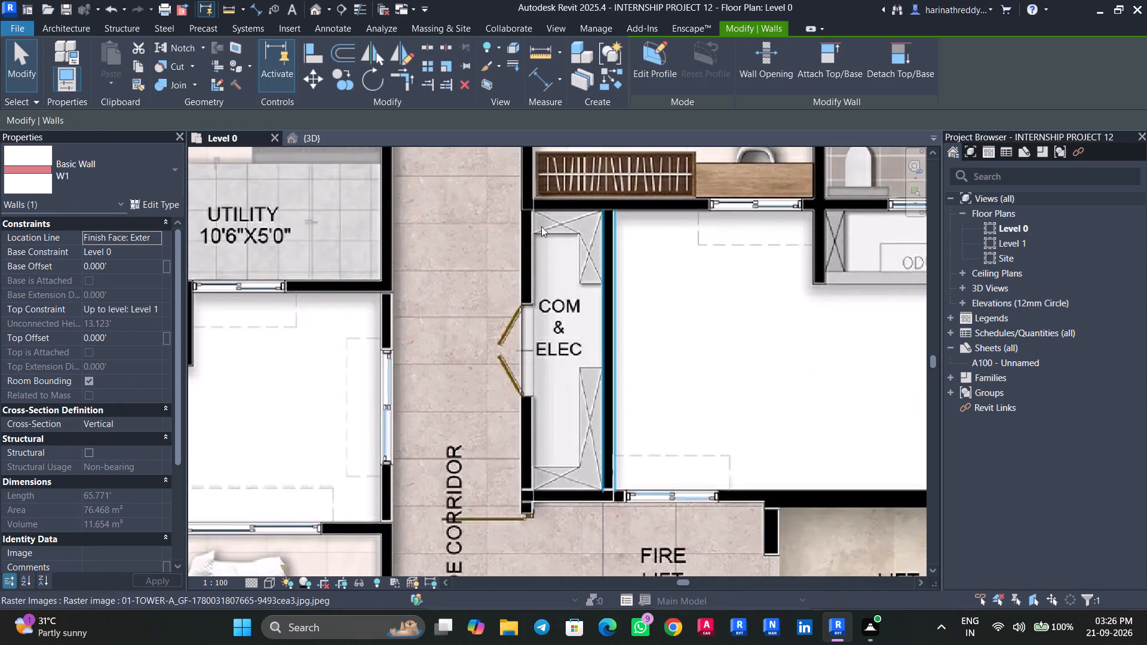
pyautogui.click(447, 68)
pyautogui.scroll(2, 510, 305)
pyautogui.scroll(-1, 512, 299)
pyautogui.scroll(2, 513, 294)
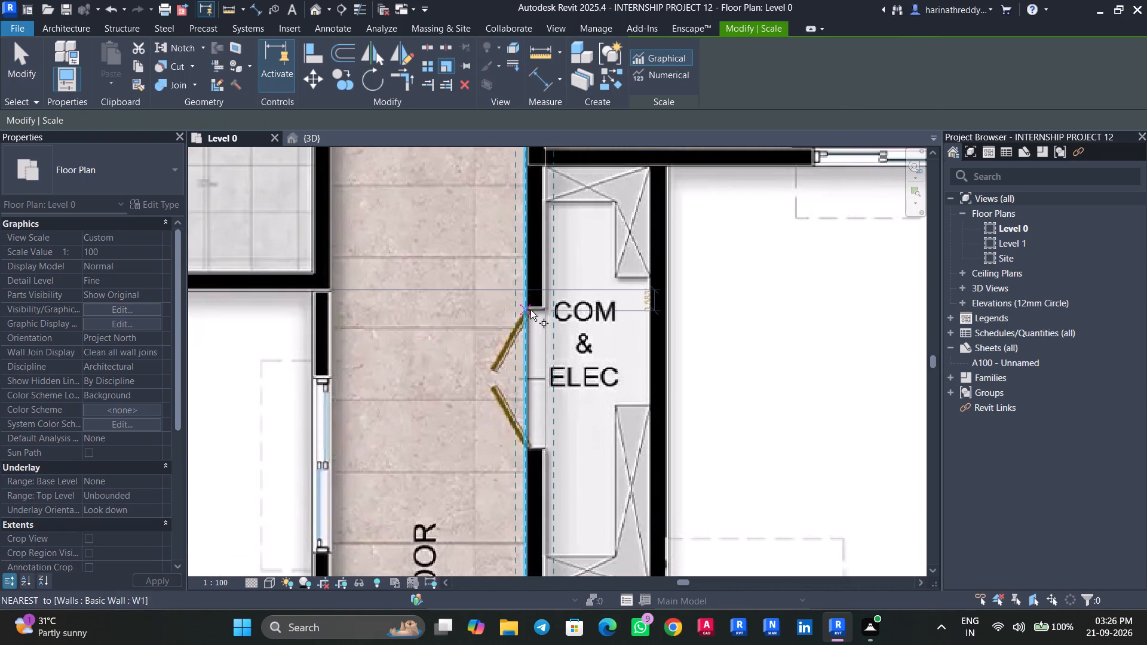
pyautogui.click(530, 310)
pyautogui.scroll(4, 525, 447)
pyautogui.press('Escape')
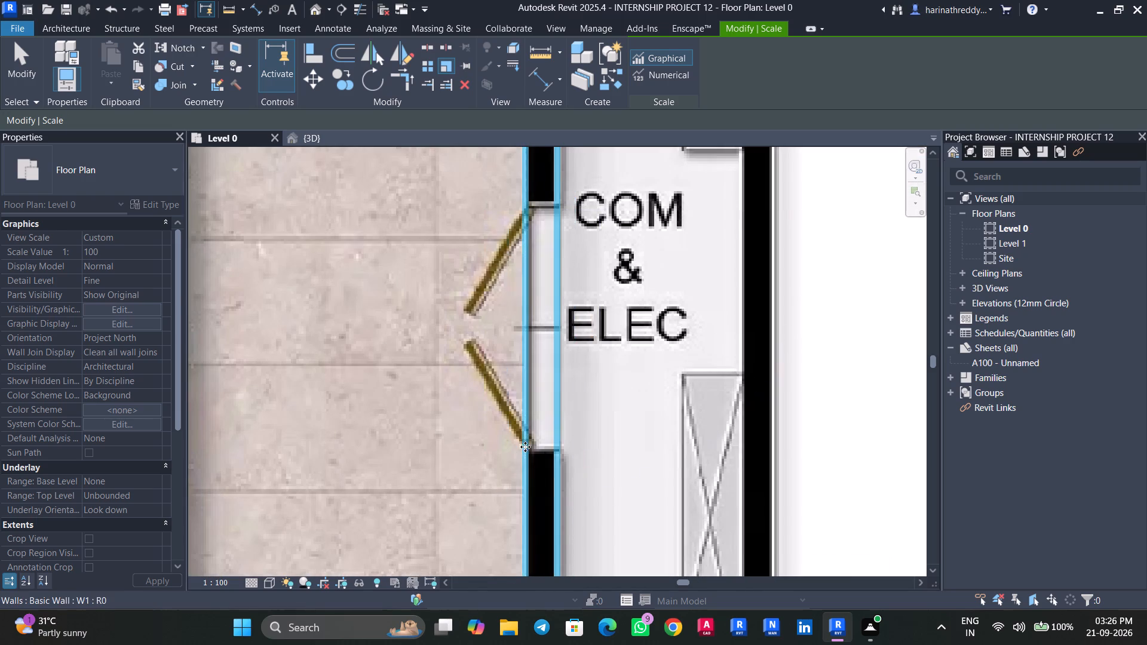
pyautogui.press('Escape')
# Start placing a door with the Doors_ExtDbl_Flush 1510x2110mm type and duplicate that type as 3.75'.
pyautogui.press('d')
pyautogui.press('r')
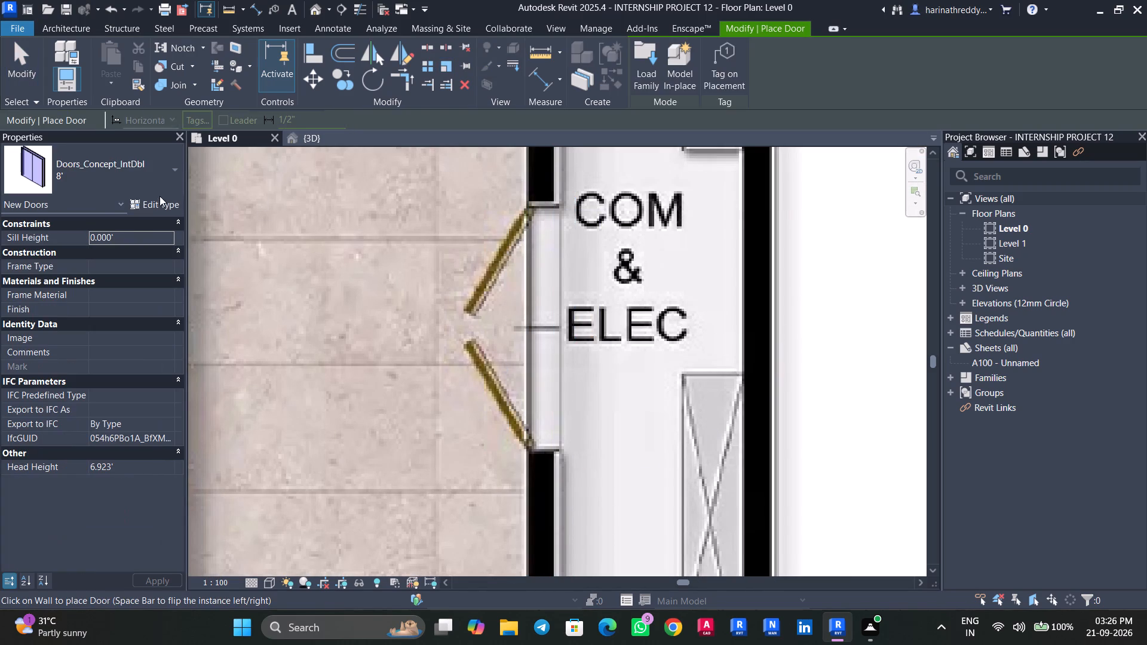
pyautogui.click(96, 173)
pyautogui.scroll(5, 59, 294)
pyautogui.click(63, 315)
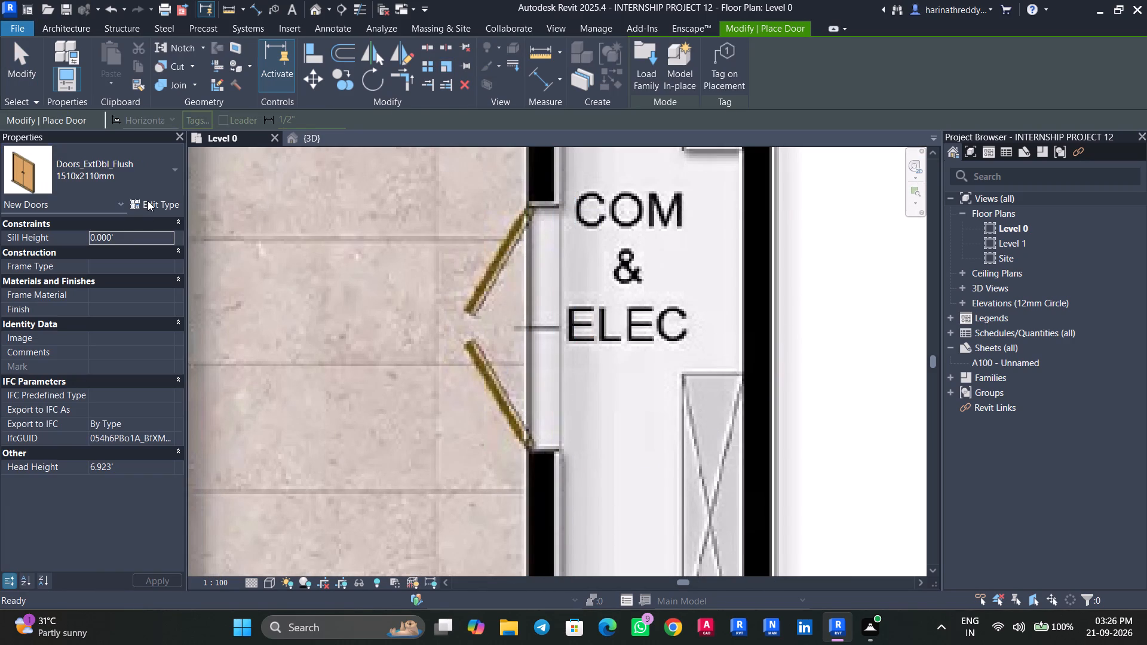
pyautogui.click(148, 201)
pyautogui.click(1079, 149)
pyautogui.write("3.75'")
pyautogui.press('Return')
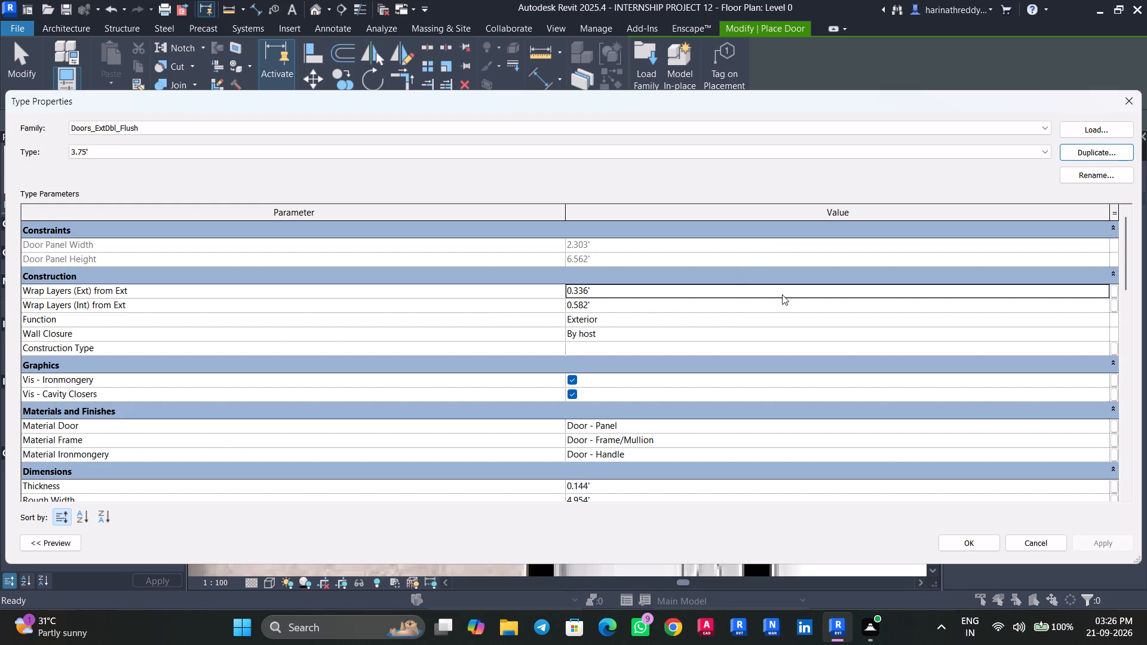
# Set the new double door type's Rough Width to 3.75' and apply it.
pyautogui.scroll(-2, 607, 398)
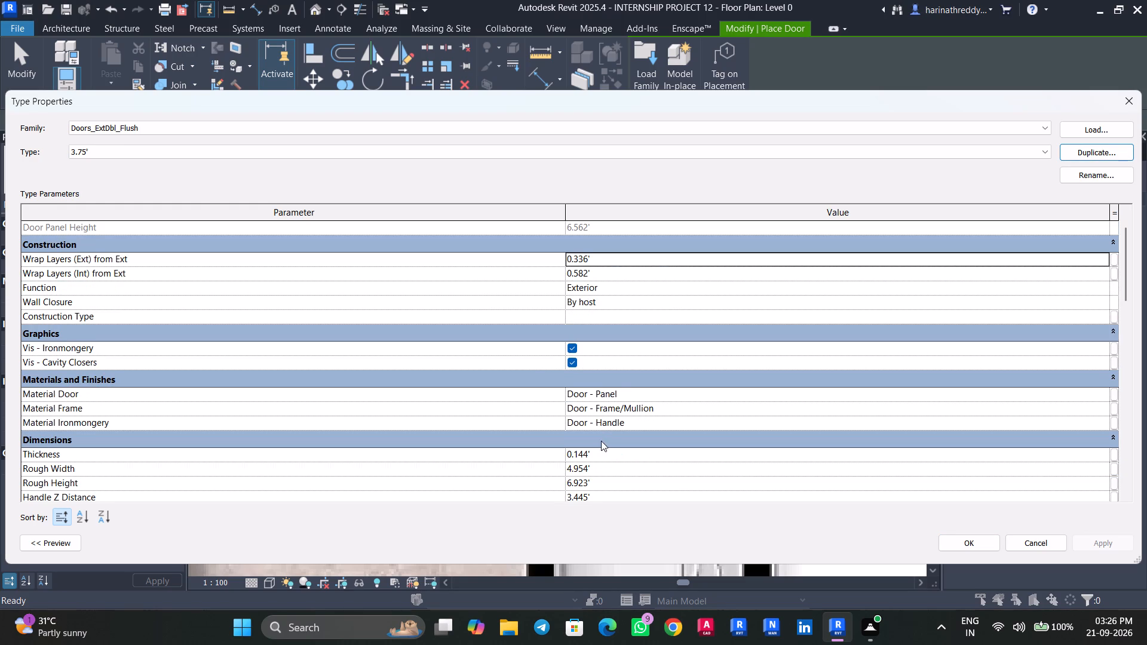
pyautogui.click(601, 437)
pyautogui.write("3.75'")
pyautogui.press('Return')
pyautogui.click(1101, 537)
pyautogui.click(962, 540)
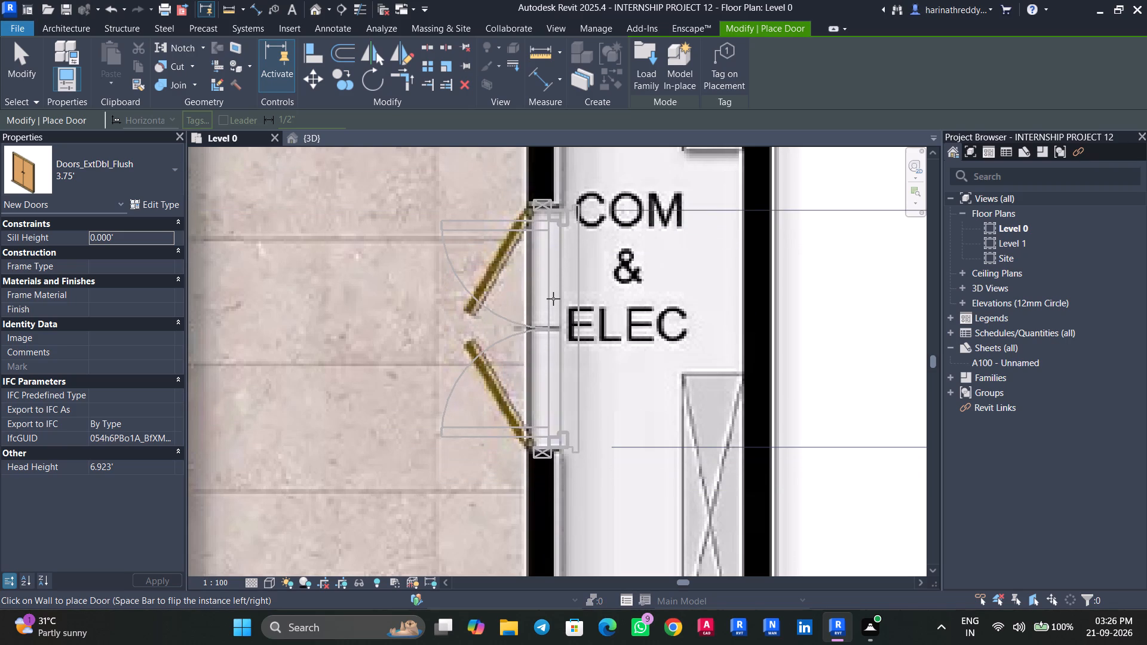
# Place the 3.75' double door in the corridor wall opening of the COM & ELEC shaft north of the fire lift lobby.
pyautogui.click(553, 299)
# Measure the FHR shaft's door opening width off the fire lift lobby on the traced plan image.
pyautogui.scroll(-12, 553, 299)
pyautogui.moveTo(553, 302); pyautogui.dragTo(556, 270, button='middle')
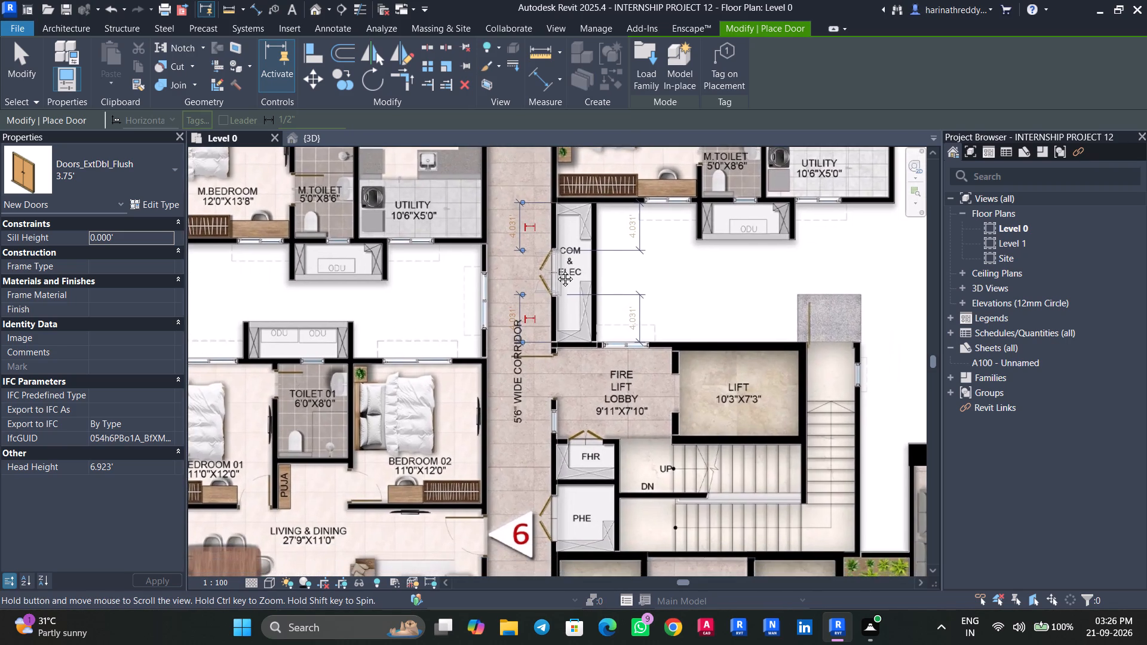
pyautogui.moveTo(556, 270); pyautogui.dragTo(563, 239, button='middle')
pyautogui.scroll(10, 583, 425)
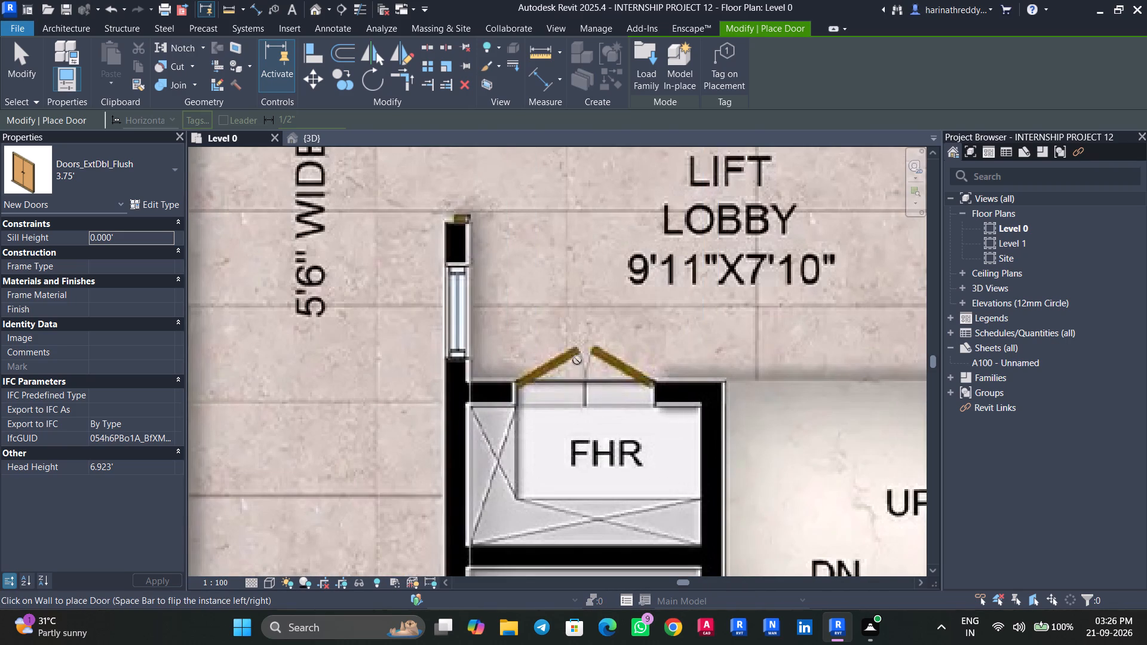
pyautogui.press('Escape')
pyautogui.press('Escape')
pyautogui.press('Escape')
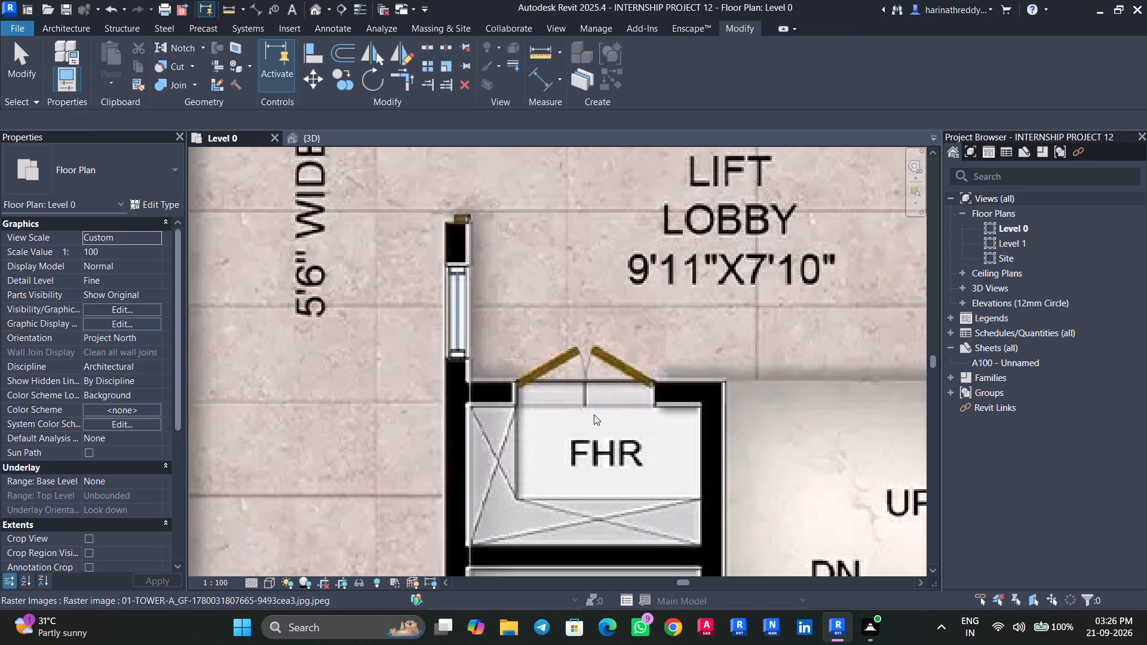
pyautogui.press('Escape')
pyautogui.click(593, 416)
pyautogui.click(447, 67)
pyautogui.scroll(3, 518, 376)
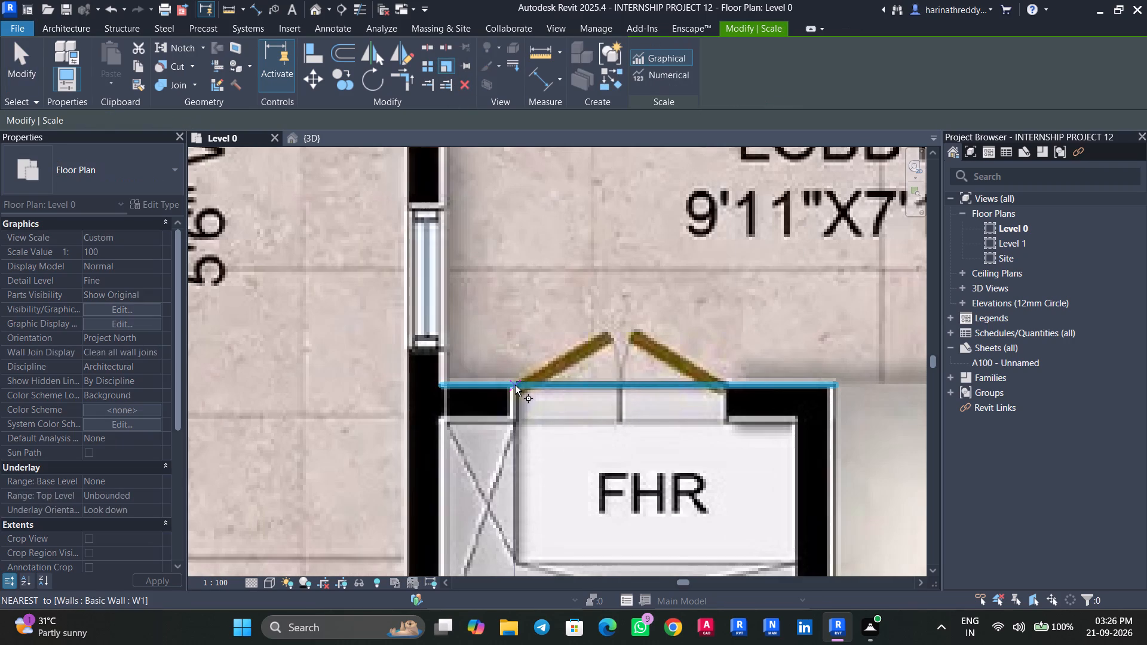
pyautogui.click(515, 385)
pyautogui.press('Escape')
pyautogui.press('Escape')
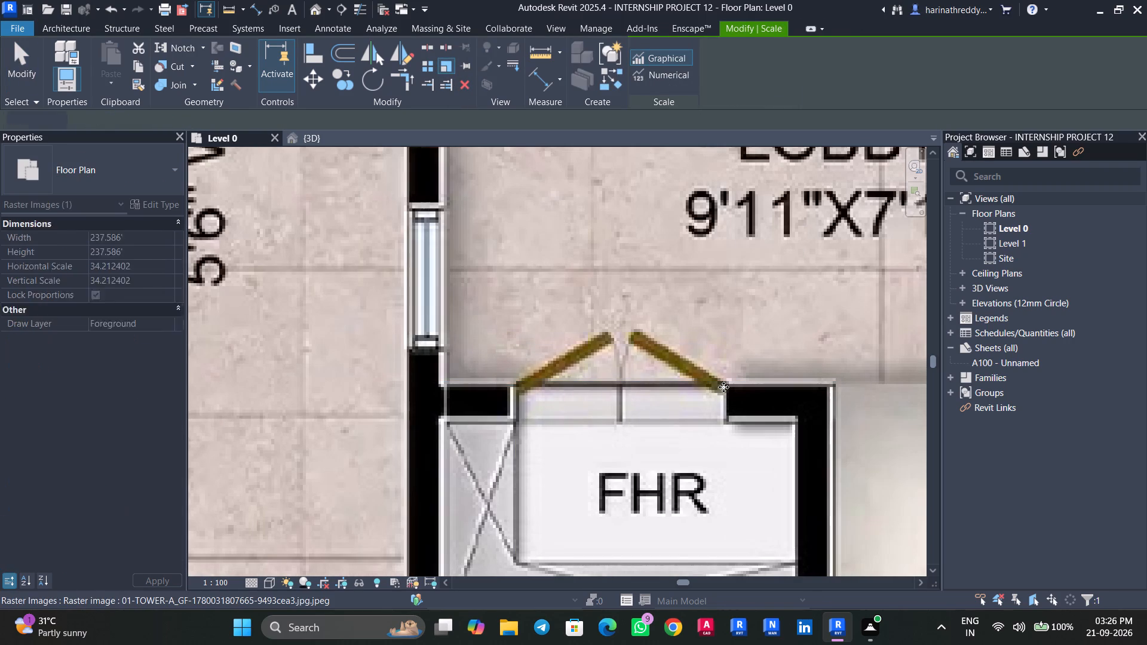
# Duplicate the Doors_ExtDbl_Flush 3.75' type as 3' and set its Rough Width to 3'.
pyautogui.press('d')
pyautogui.press('r')
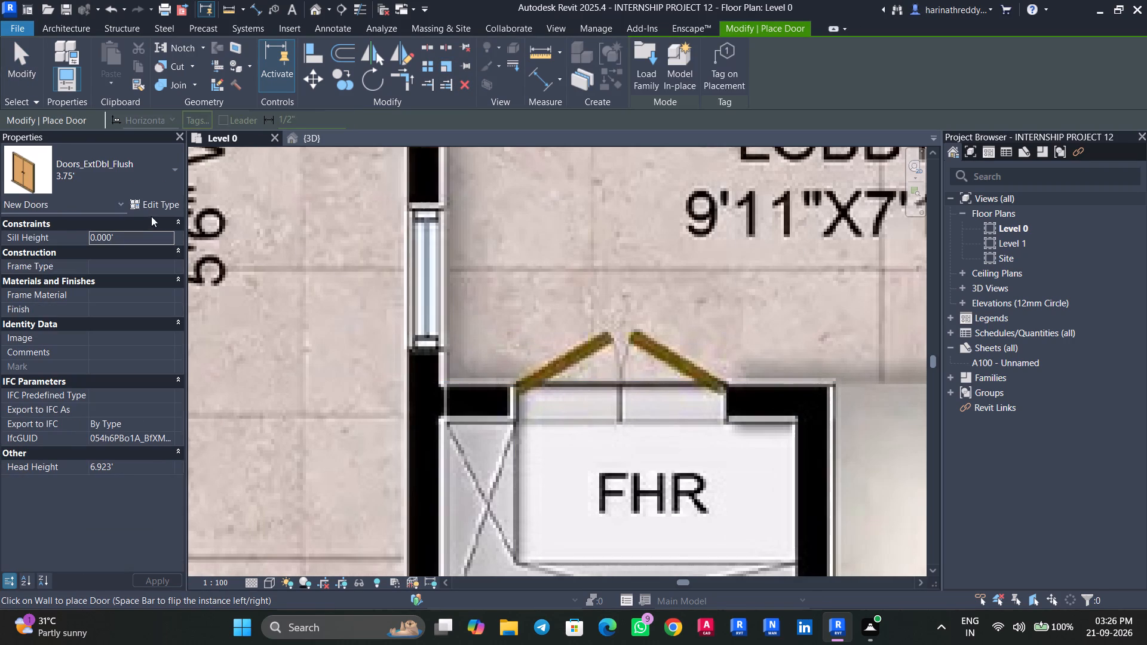
pyautogui.click(152, 205)
pyautogui.click(1093, 148)
pyautogui.write("3'")
pyautogui.press('Return')
pyautogui.scroll(-4, 592, 364)
pyautogui.click(606, 363)
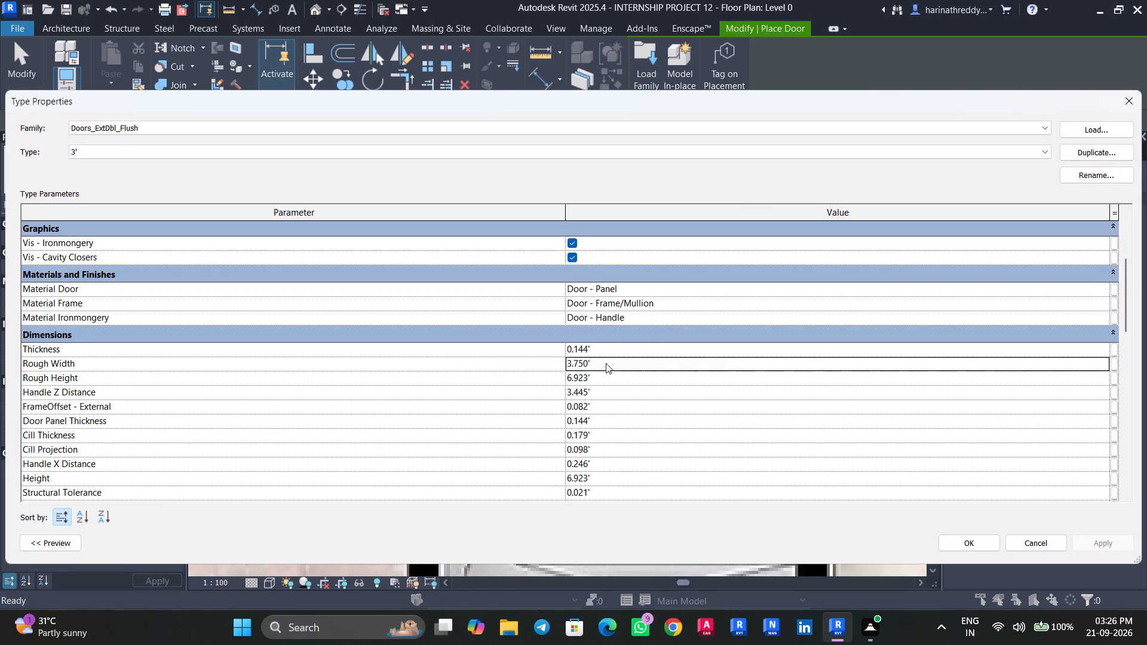
pyautogui.write("3'")
pyautogui.press('Return')
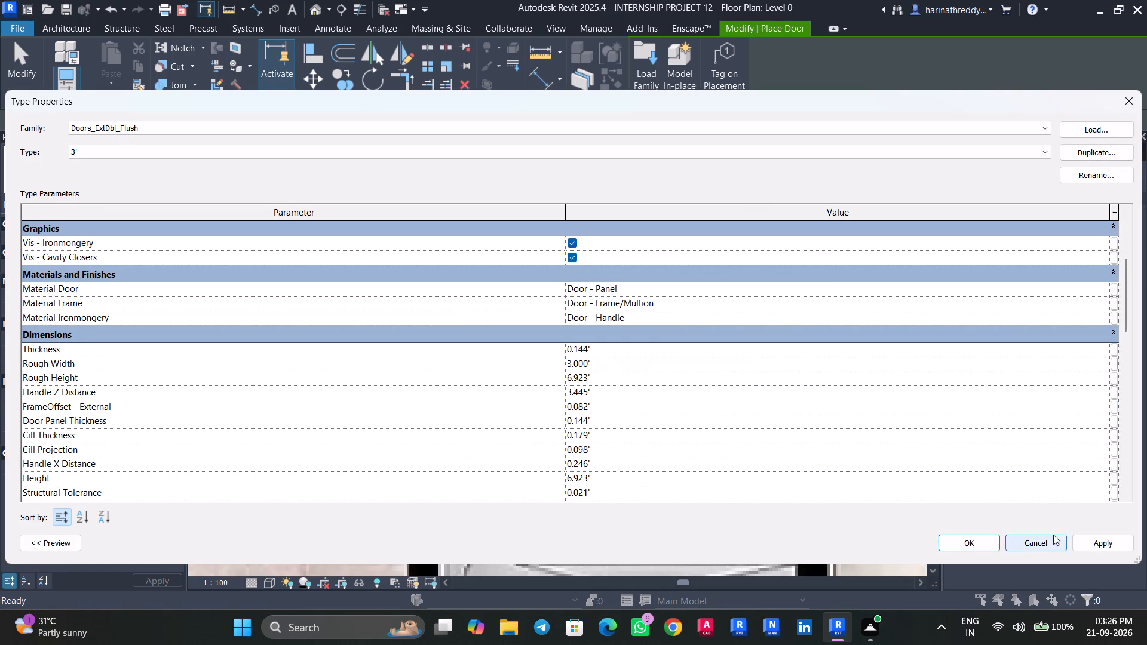
pyautogui.click(1095, 532)
pyautogui.click(1105, 533)
pyautogui.click(1109, 547)
pyautogui.click(956, 538)
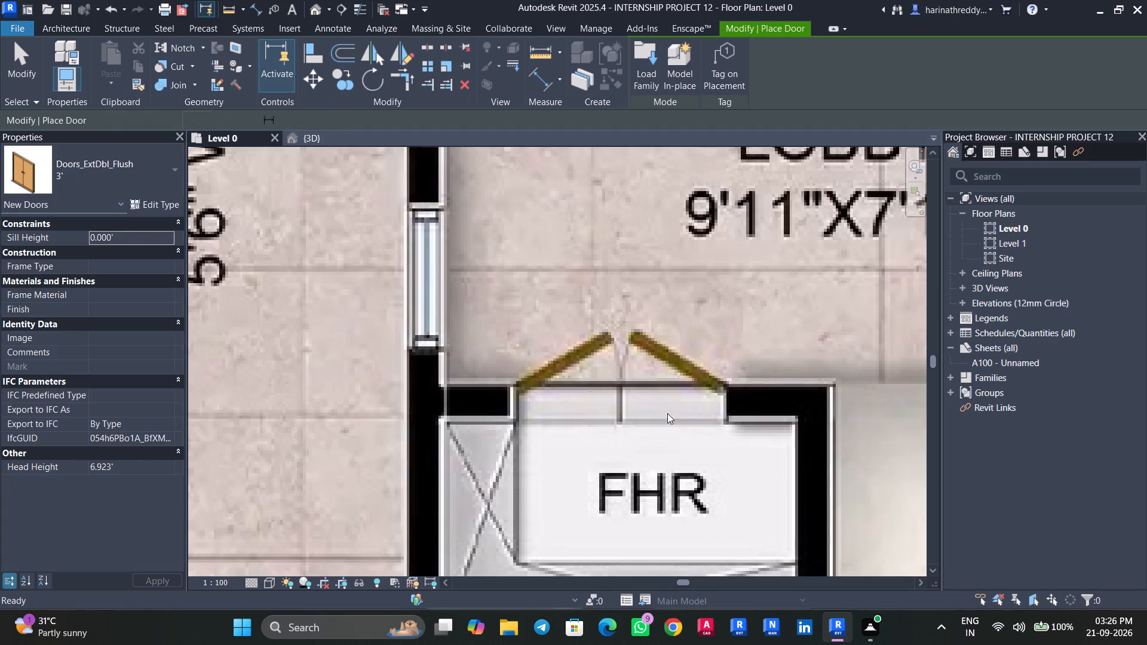
# Place the 3' double door in the FHR shaft opening facing the fire lift lobby.
pyautogui.scroll(3, 595, 387)
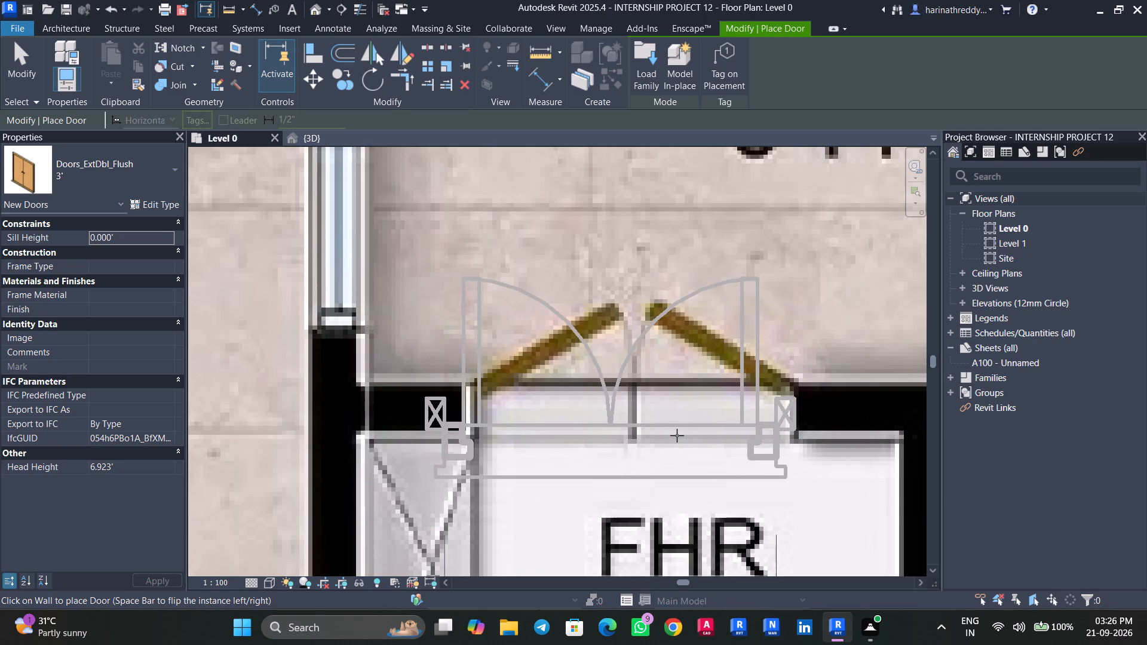
pyautogui.click(693, 434)
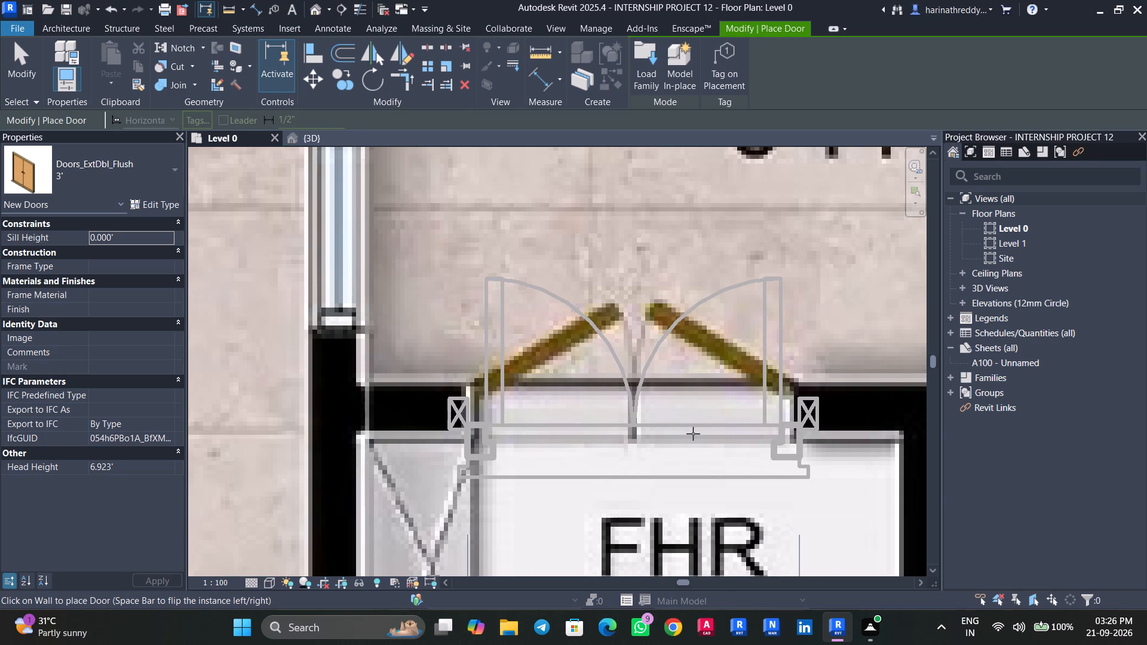
# Place a Doors_ExtDbl_Flush 3.75' door in the corridor wall opening of the PHE shaft opposite flat 6.
pyautogui.scroll(-17, 693, 434)
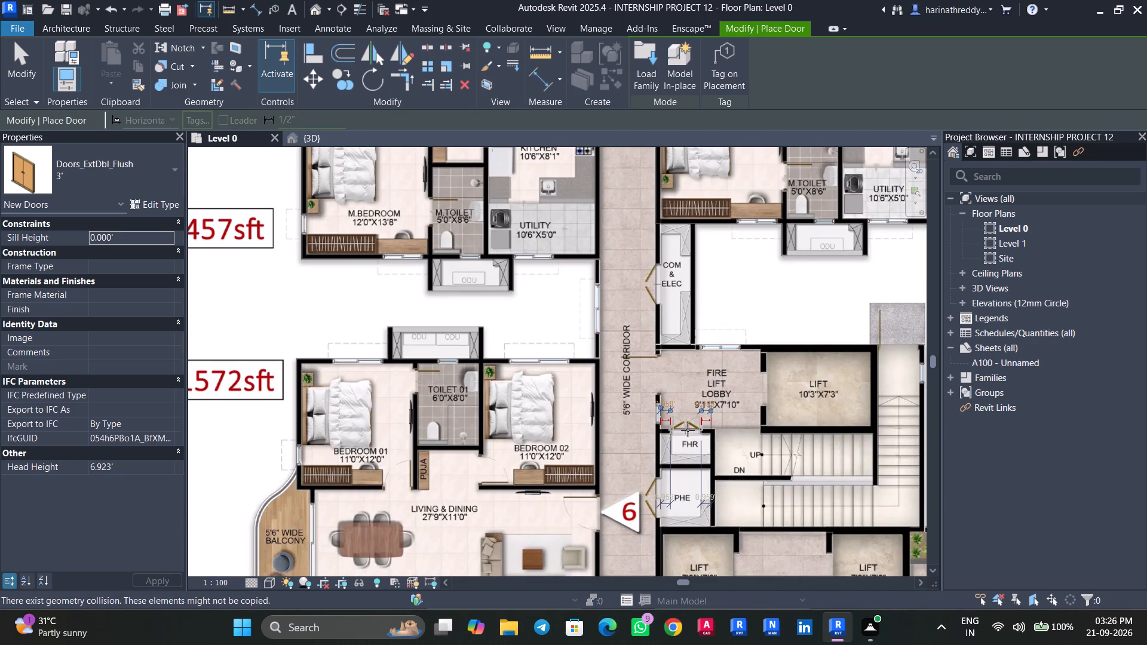
pyautogui.scroll(-5, 685, 428)
pyautogui.moveTo(687, 426); pyautogui.dragTo(681, 535, button='middle')
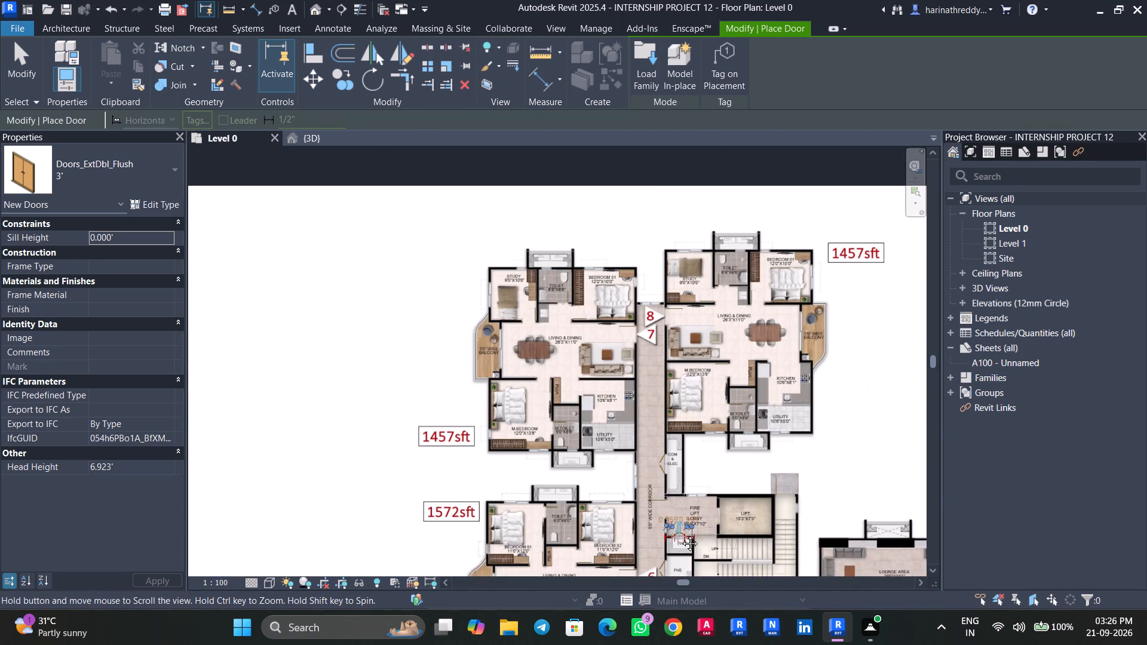
pyautogui.moveTo(681, 535); pyautogui.dragTo(683, 363, button='middle')
pyautogui.scroll(5, 701, 428)
pyautogui.scroll(6, 649, 378)
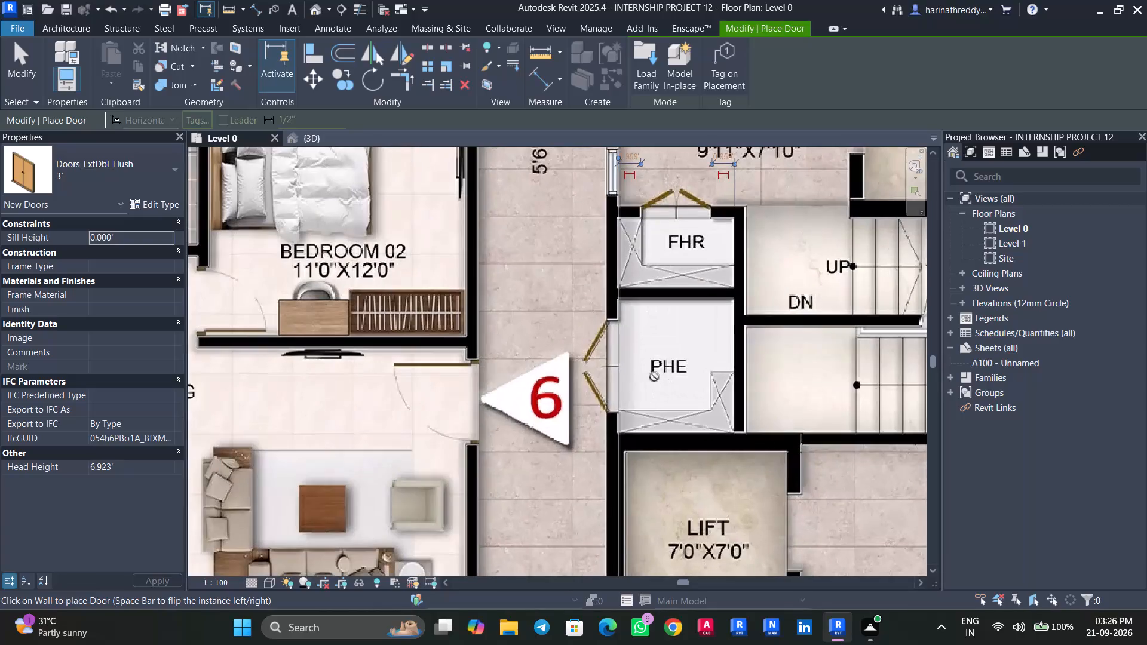
pyautogui.scroll(4, 597, 349)
pyautogui.click(57, 173)
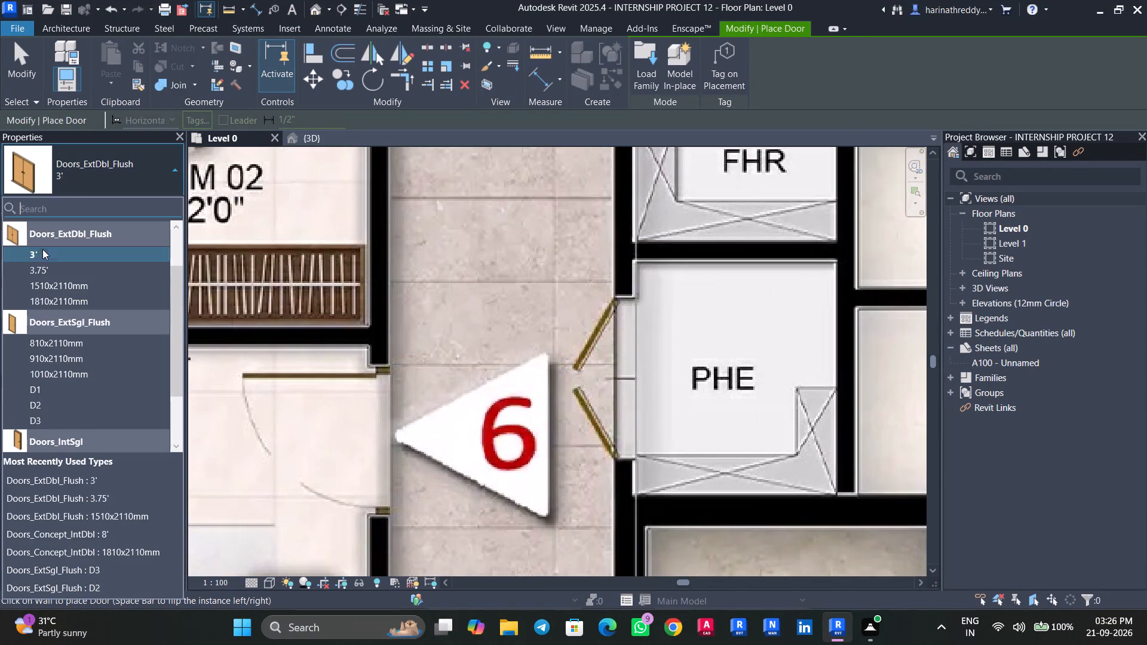
pyautogui.click(48, 268)
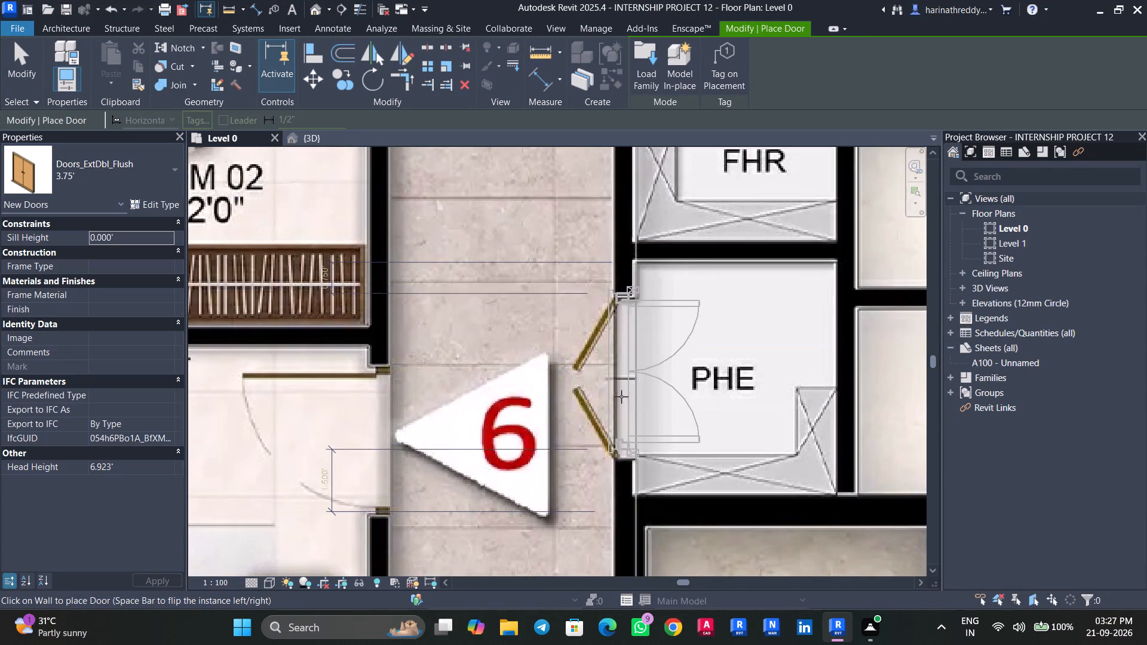
pyautogui.click(633, 362)
# Measure the door opening width of the other COM & ELEC shaft, near flat 5, on the traced plan image.
pyautogui.scroll(-10, 633, 362)
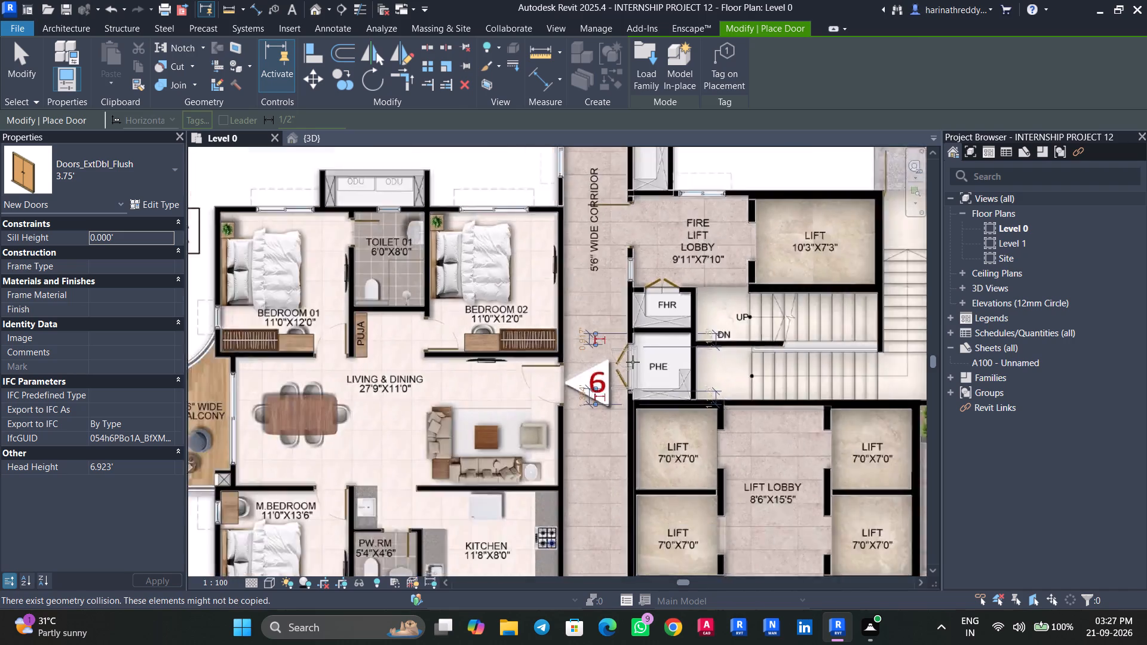
pyautogui.scroll(-1, 633, 362)
pyautogui.moveTo(632, 367); pyautogui.dragTo(634, 170, button='middle')
pyautogui.scroll(-4, 636, 277)
pyautogui.press('Escape')
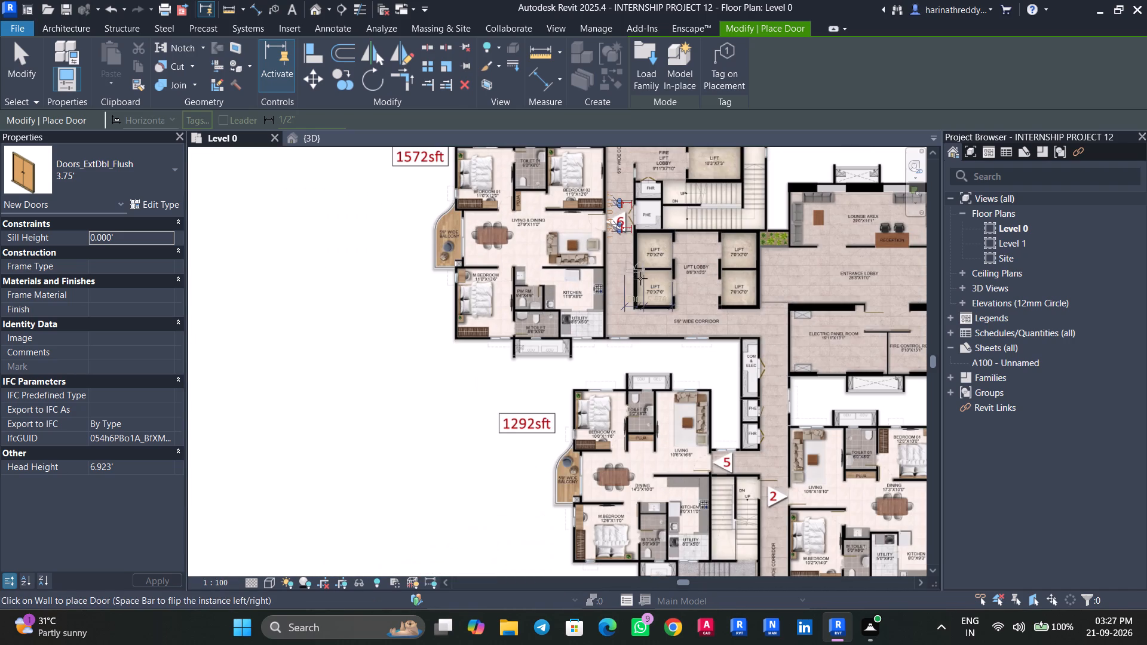
pyautogui.scroll(14, 778, 383)
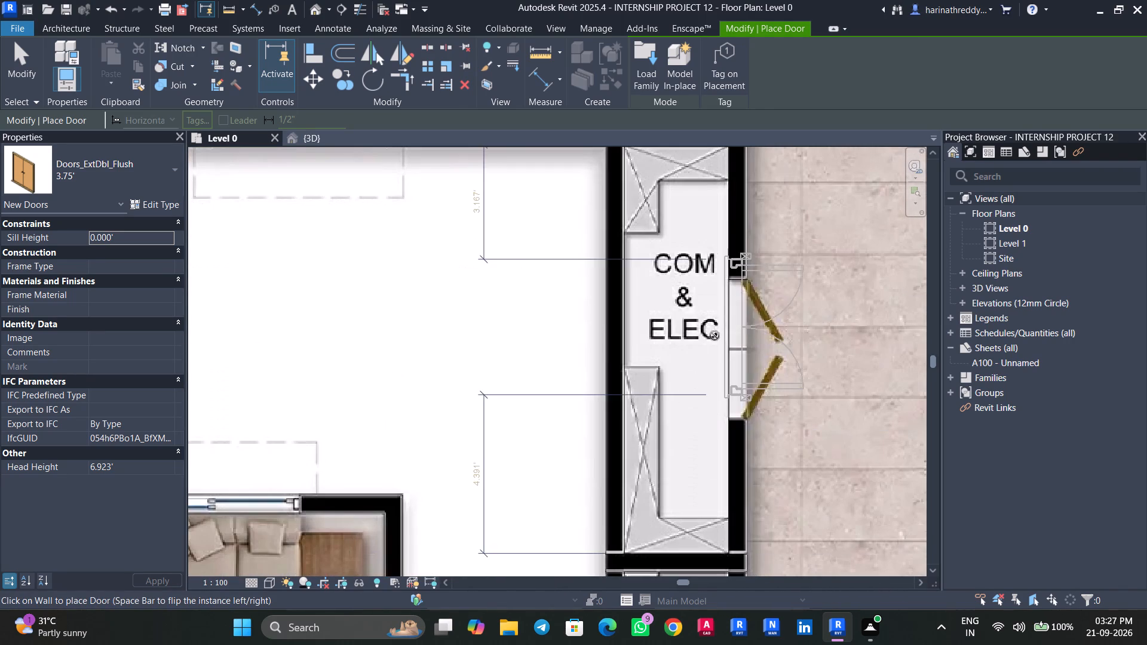
pyautogui.click(118, 179)
pyautogui.press('Escape')
pyautogui.press('Escape')
pyautogui.press('Escape')
pyautogui.click(728, 340)
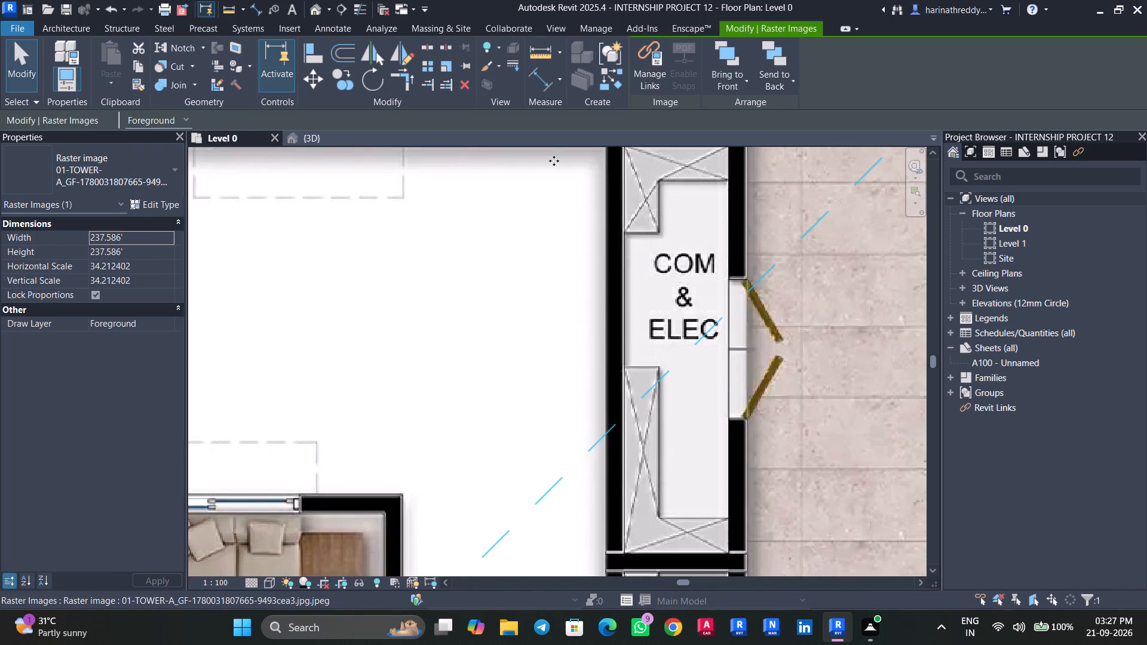
pyautogui.click(450, 67)
pyautogui.click(728, 277)
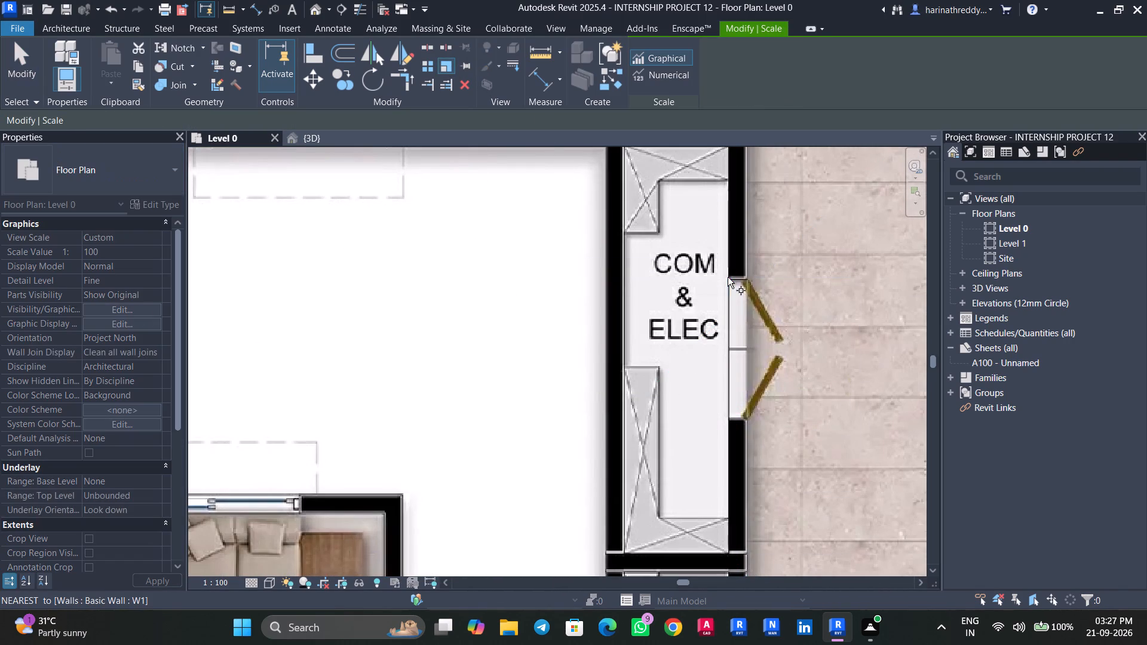
pyautogui.press('Escape')
pyautogui.press('Escape')
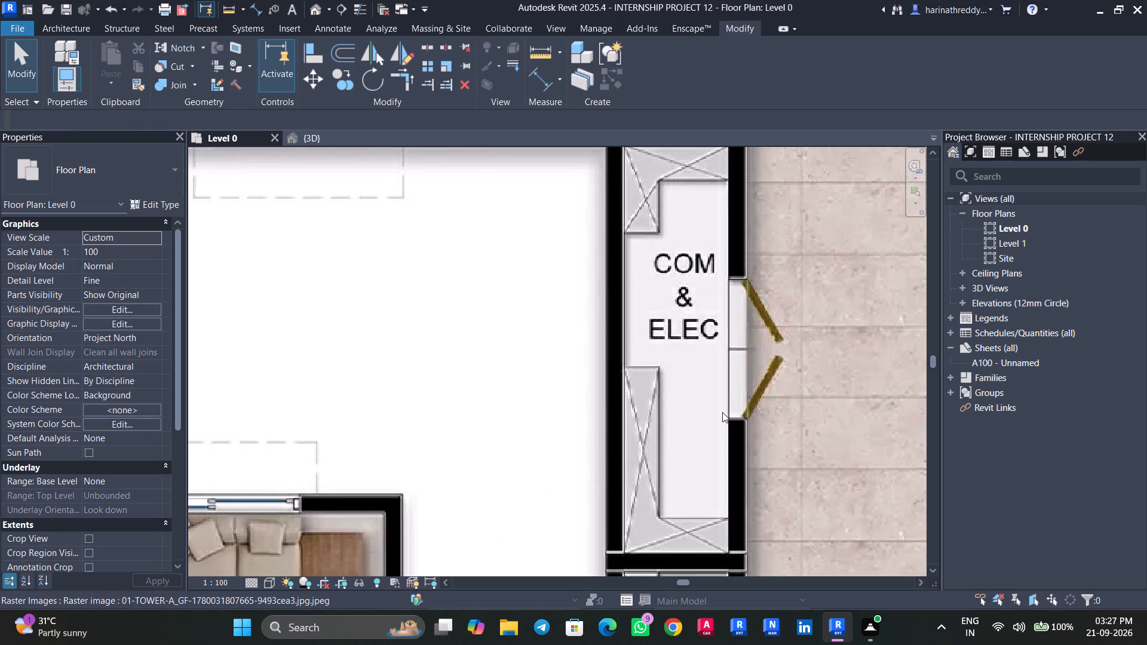
# Duplicate the Doors_ExtDbl_Flush 3.75' type as 4' and set its Rough Width to 4'.
pyautogui.write('dr')
pyautogui.click(145, 207)
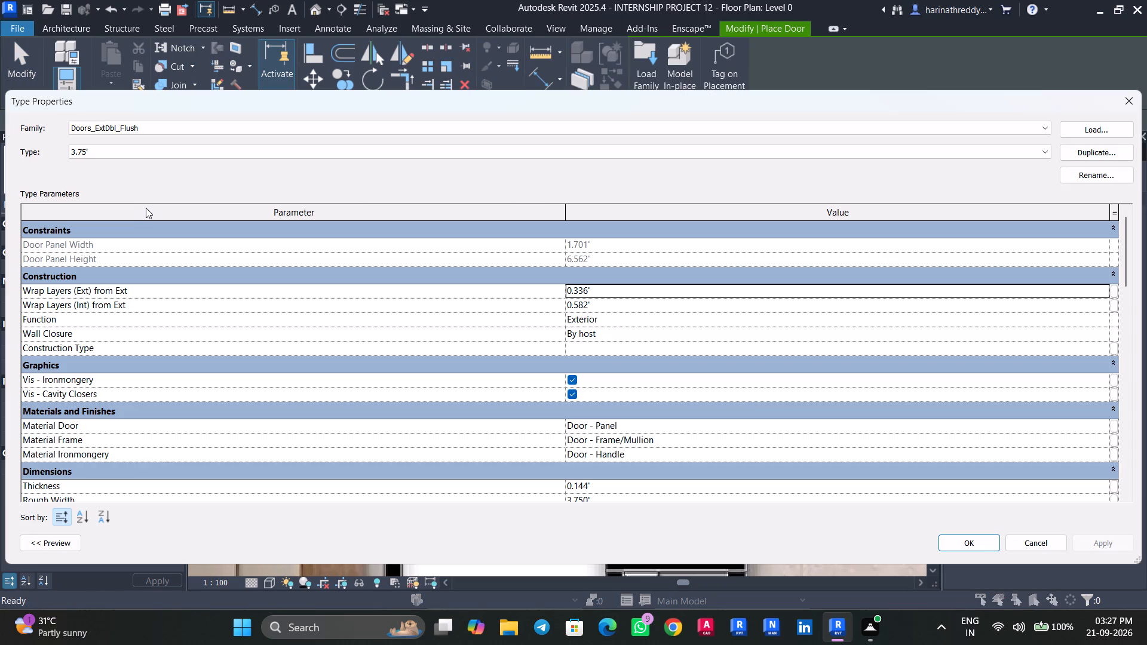
pyautogui.click(1100, 145)
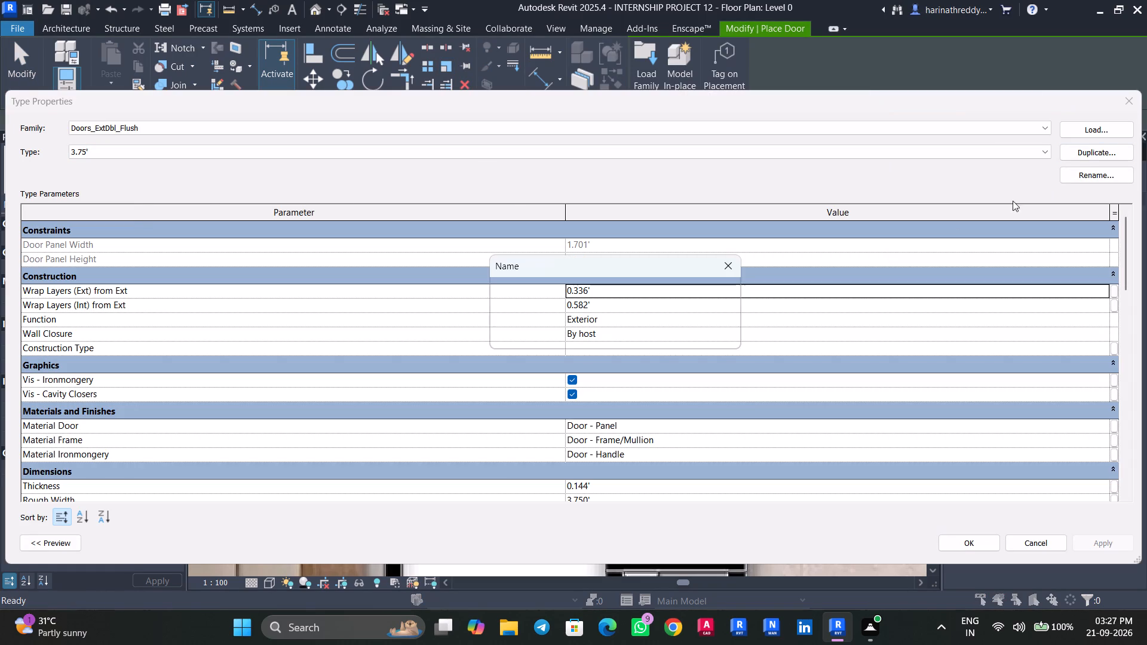
pyautogui.press('4')
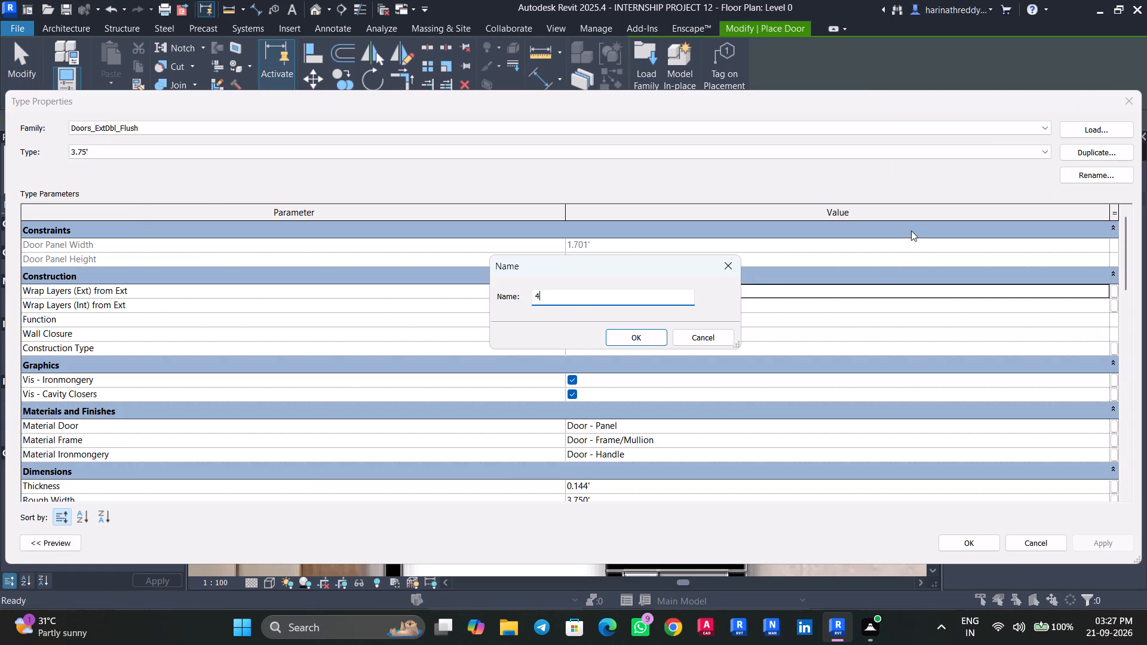
pyautogui.press("'")
pyautogui.press('Return')
pyautogui.scroll(1, 624, 351)
pyautogui.scroll(-3, 624, 351)
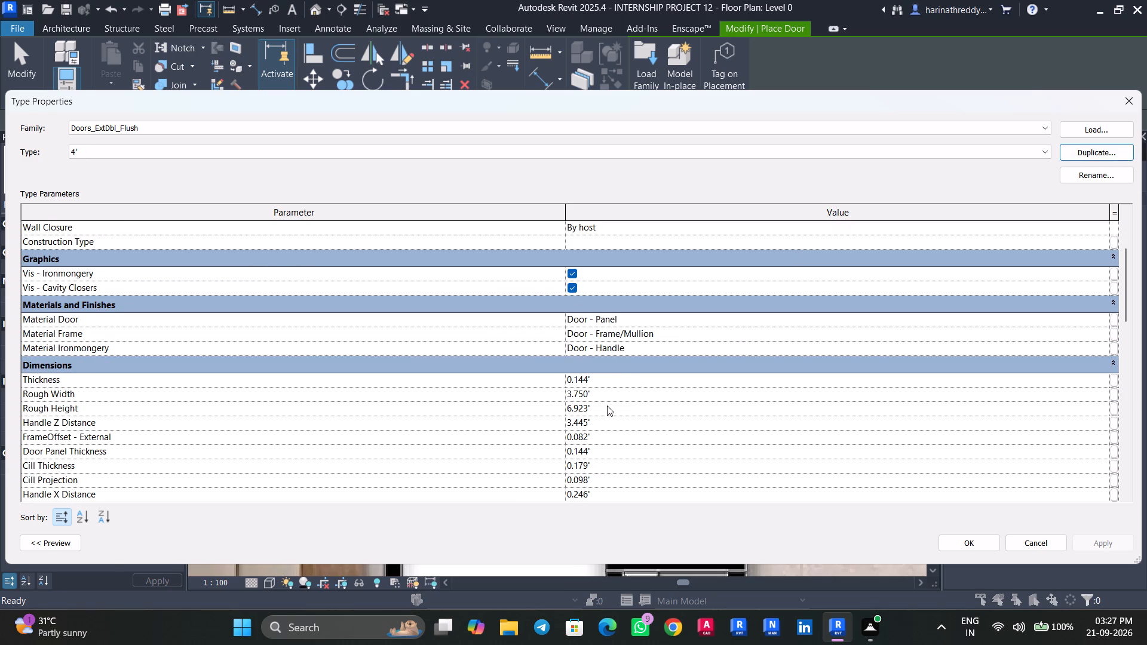
pyautogui.click(608, 392)
pyautogui.write("4'")
pyautogui.press('Return')
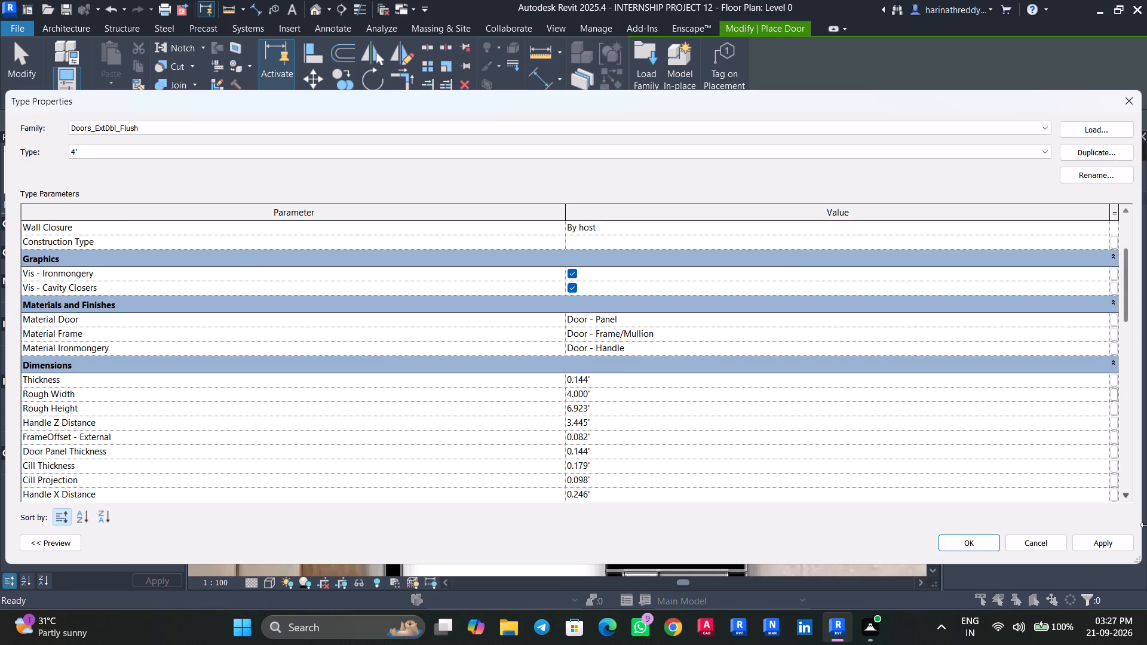
pyautogui.click(1119, 551)
pyautogui.click(965, 545)
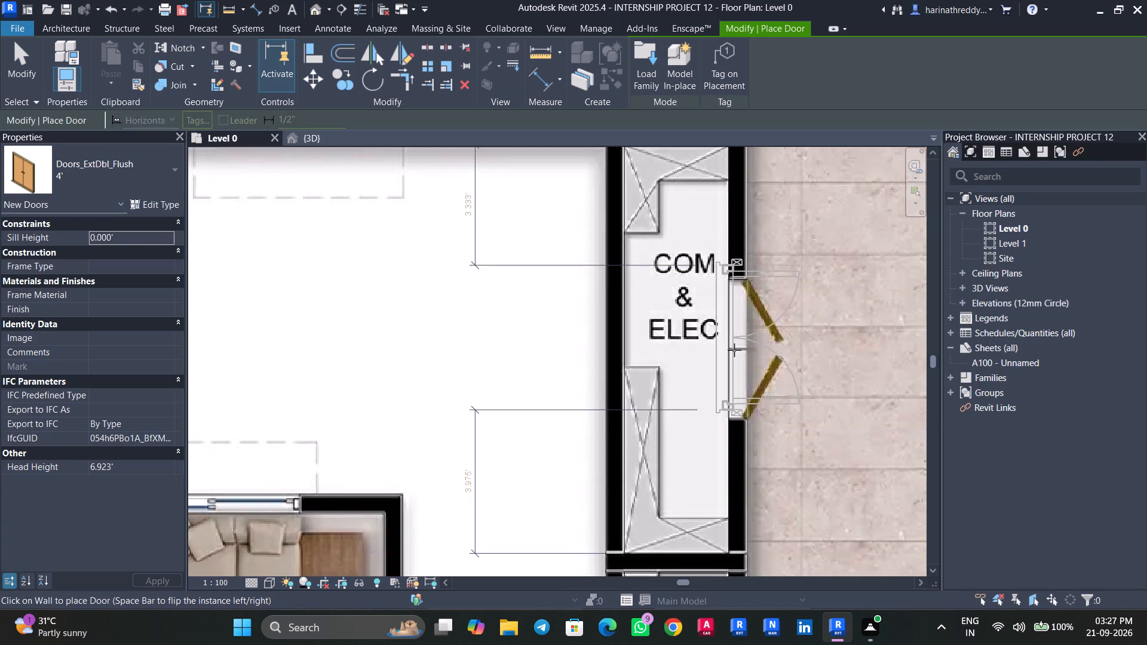
# Place the 4' double door in the corridor wall opening of the COM & ELEC shaft near flat 5.
pyautogui.click(737, 360)
# Place a Doors_ExtDbl_Flush 3' door in the corridor wall opening of the FHR shaft near flat 5.
pyautogui.scroll(-4, 737, 360)
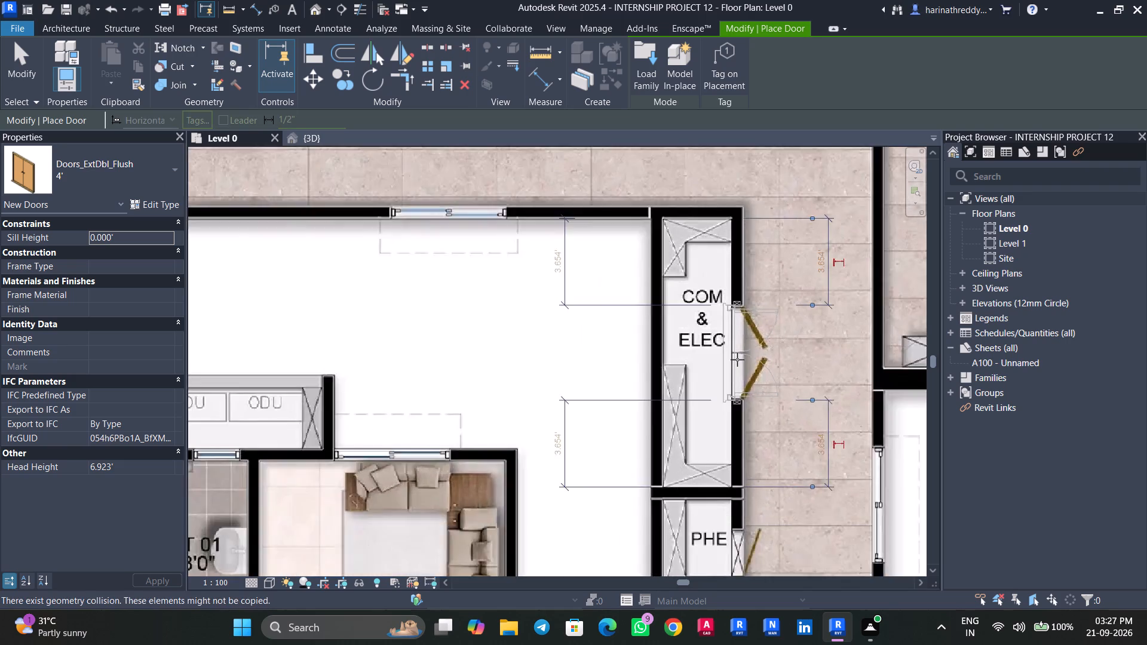
pyautogui.scroll(-4, 737, 360)
pyautogui.moveTo(775, 386); pyautogui.dragTo(710, 257, button='middle')
pyautogui.scroll(4, 650, 368)
pyautogui.scroll(6, 688, 404)
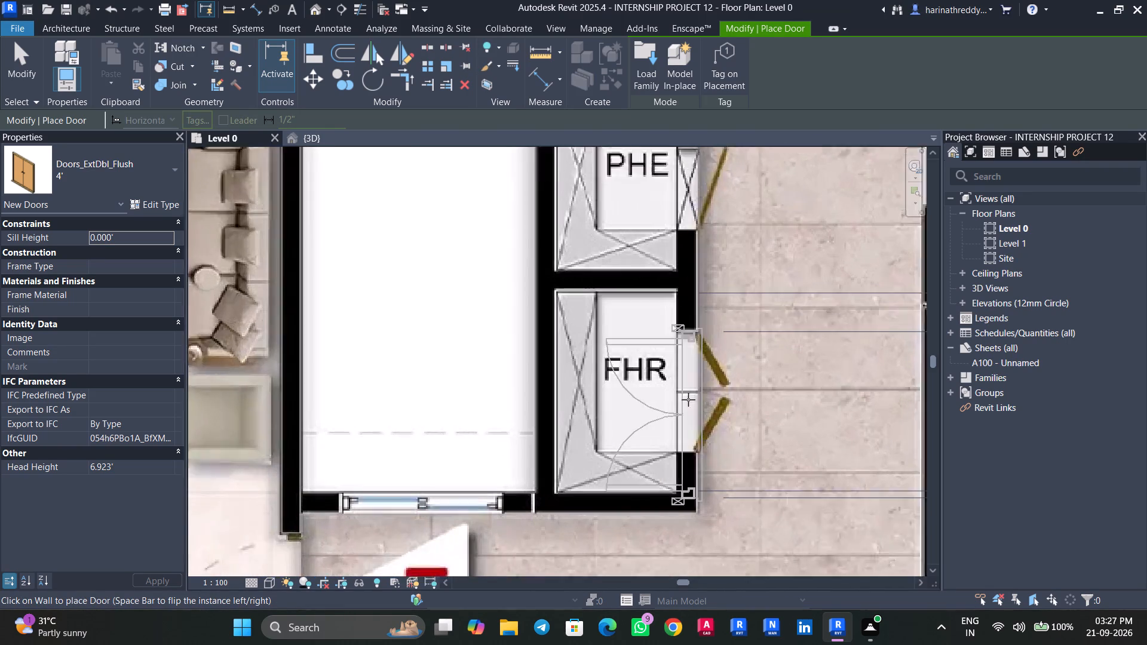
pyautogui.click(117, 183)
pyautogui.scroll(2, 62, 265)
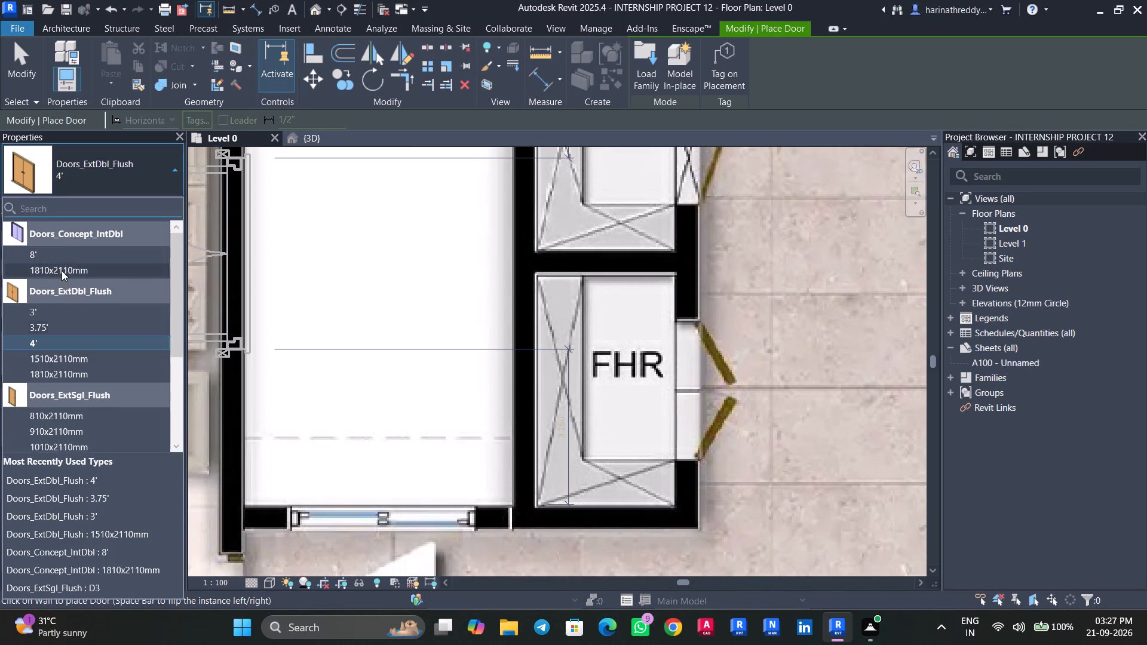
pyautogui.click(53, 311)
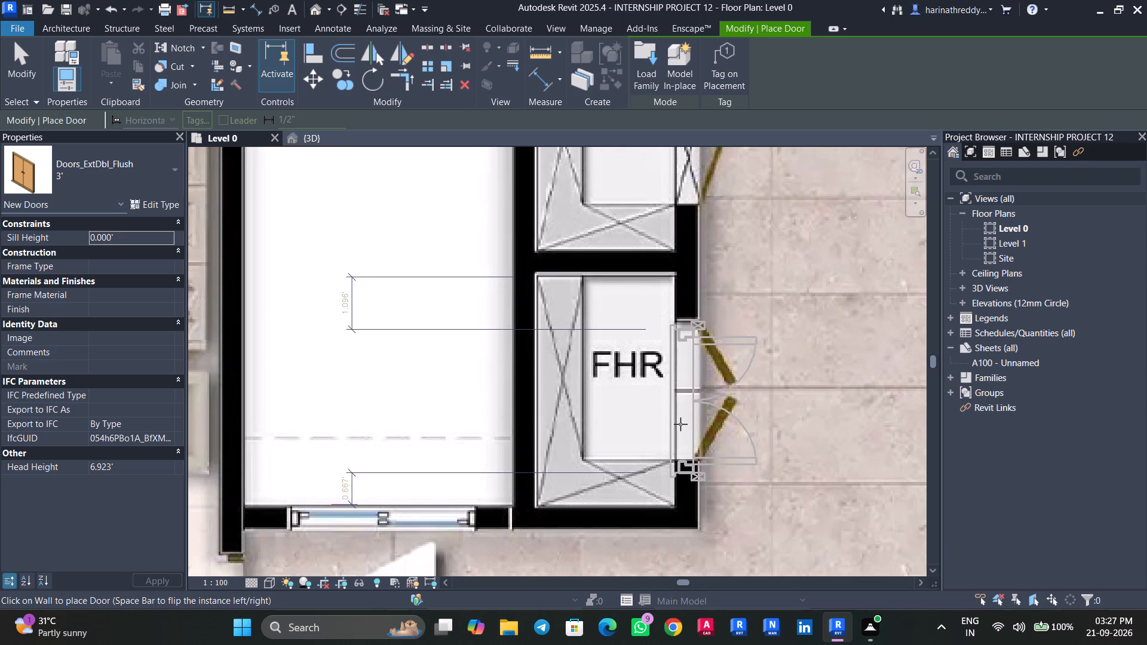
pyautogui.click(680, 420)
# Measure the door opening width of the PHE shaft between the FHR and COM & ELEC shafts on the traced plan image.
pyautogui.scroll(-4, 680, 420)
pyautogui.scroll(5, 710, 315)
pyautogui.moveTo(709, 301); pyautogui.dragTo(621, 409, button='middle')
pyautogui.press('Escape')
pyautogui.press('Escape')
pyautogui.press('Escape')
pyautogui.click(650, 342)
pyautogui.click(440, 69)
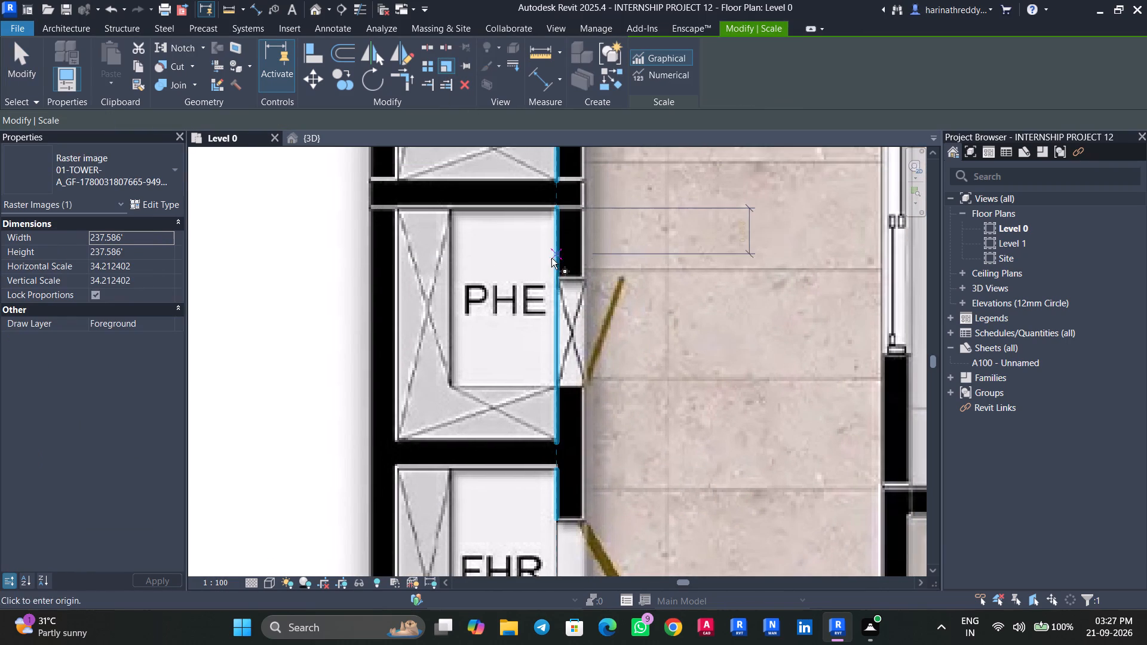
pyautogui.click(557, 279)
pyautogui.press('Escape')
pyautogui.press('Escape')
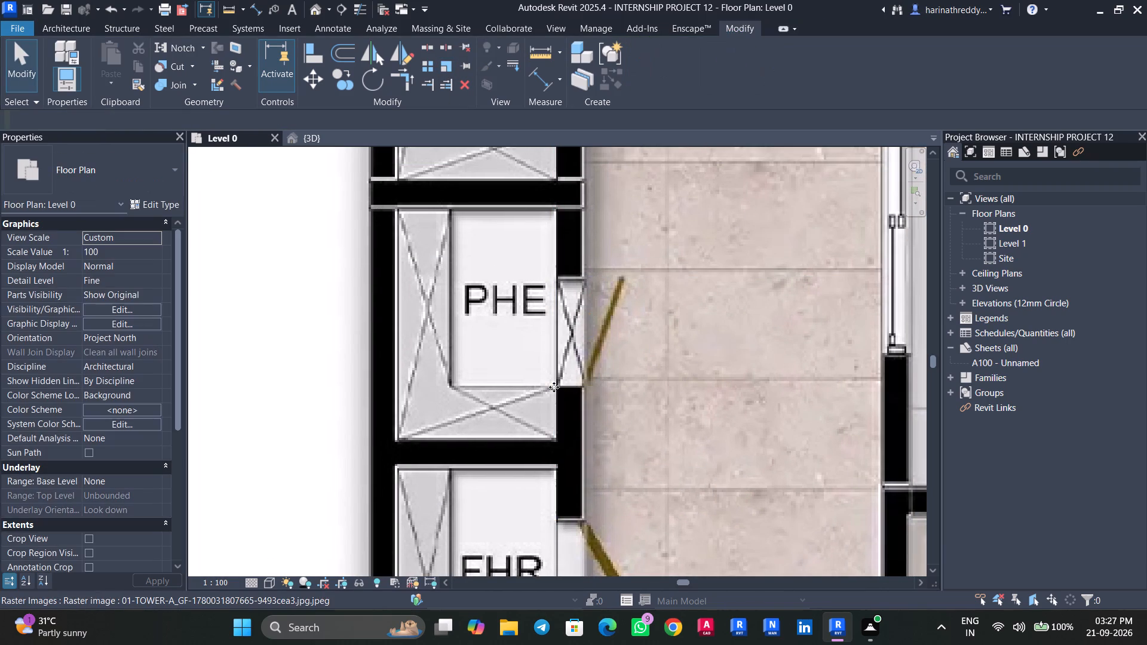
# Duplicate the Doors_IntSgl 810x2110mm type as 2' and set its Rough Width to 2'.
pyautogui.press('d')
pyautogui.press('r')
pyautogui.click(108, 170)
pyautogui.scroll(5, 82, 323)
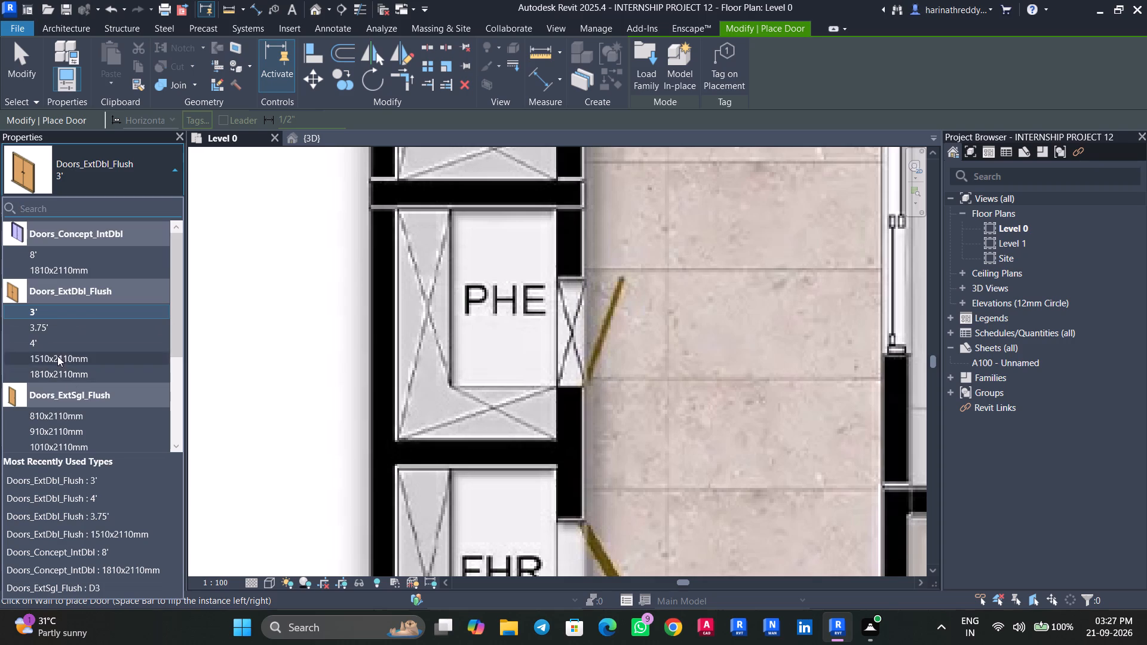
pyautogui.scroll(-5, 65, 403)
pyautogui.click(63, 400)
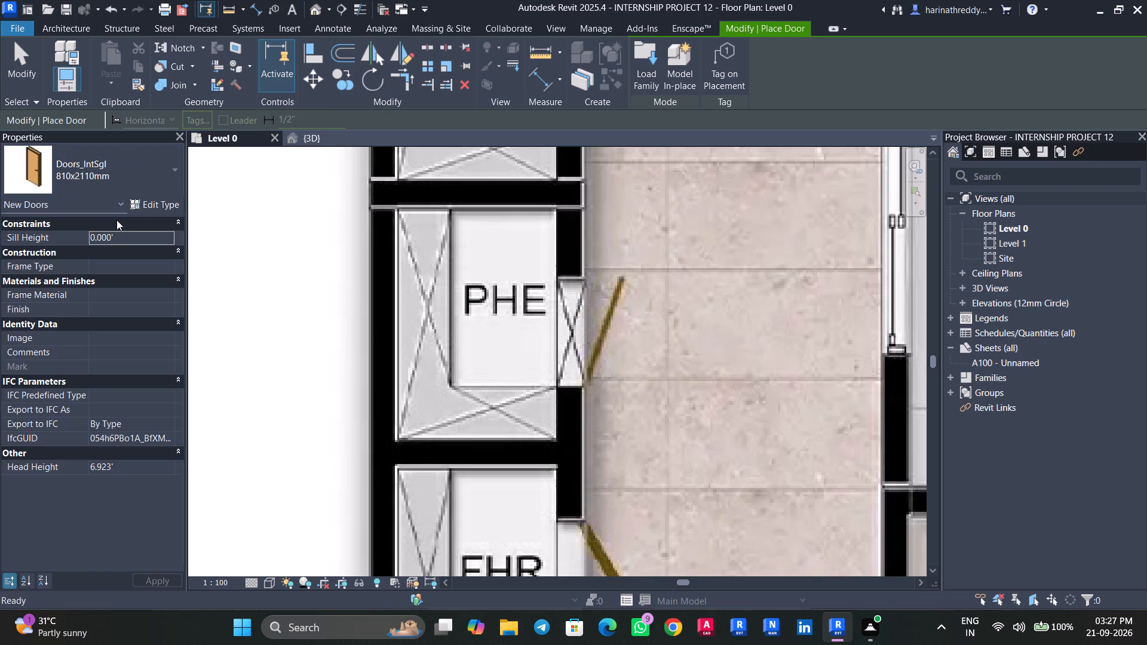
pyautogui.click(177, 192)
pyautogui.click(165, 179)
pyautogui.press('Escape')
pyautogui.click(164, 199)
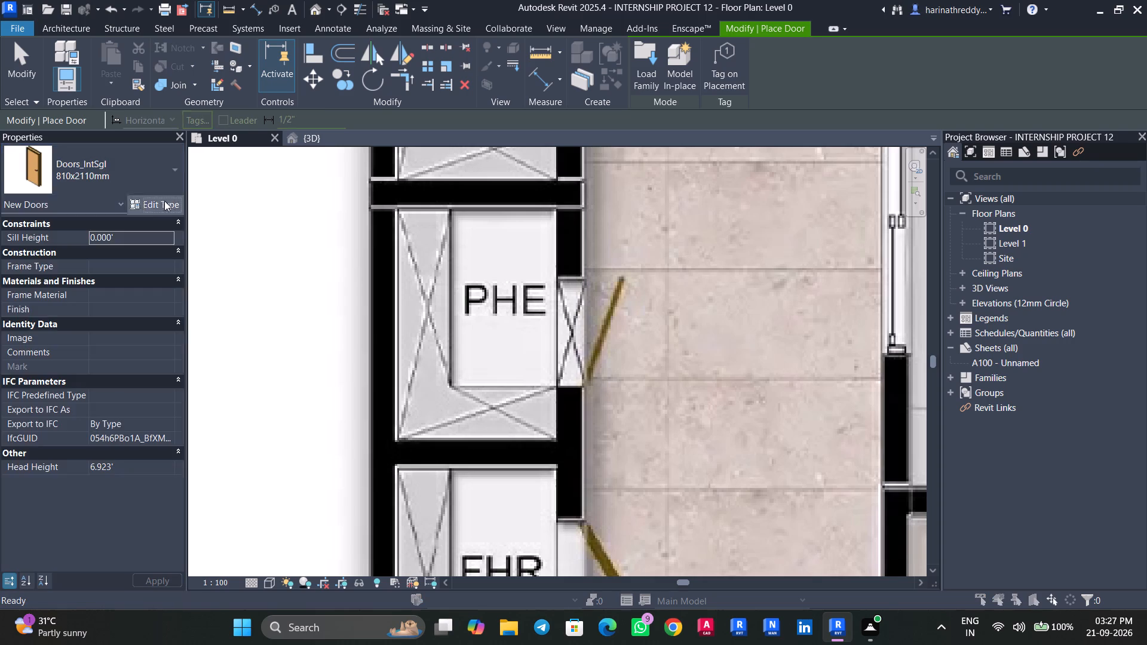
pyautogui.click(1115, 148)
pyautogui.write("2'")
pyautogui.press('Return')
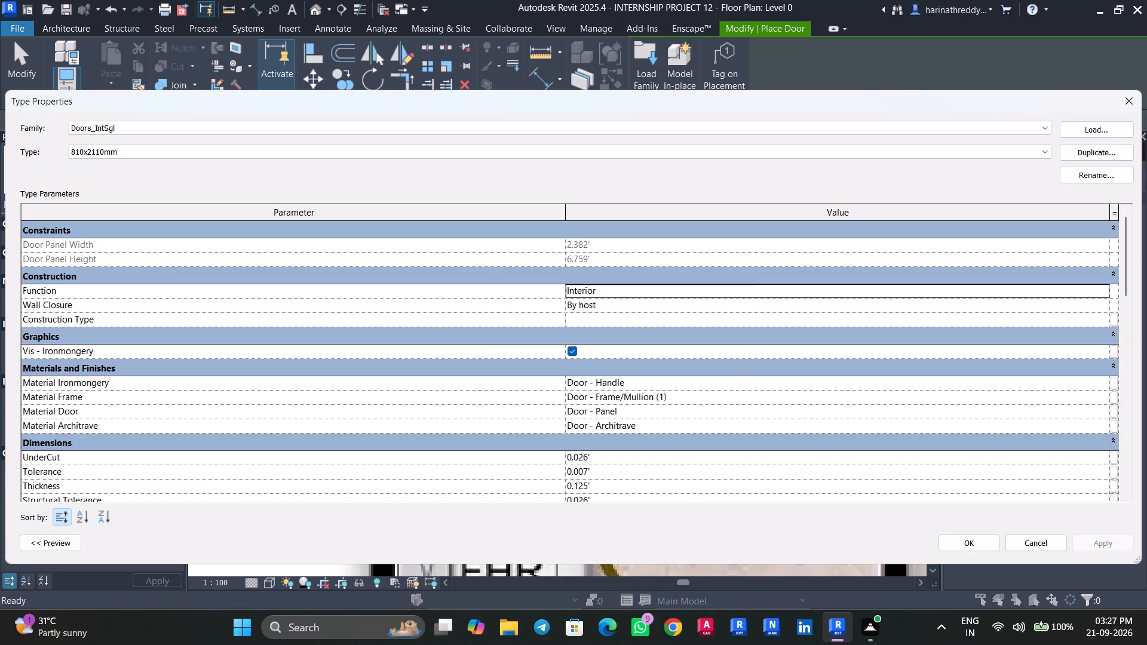
pyautogui.scroll(-4, 631, 398)
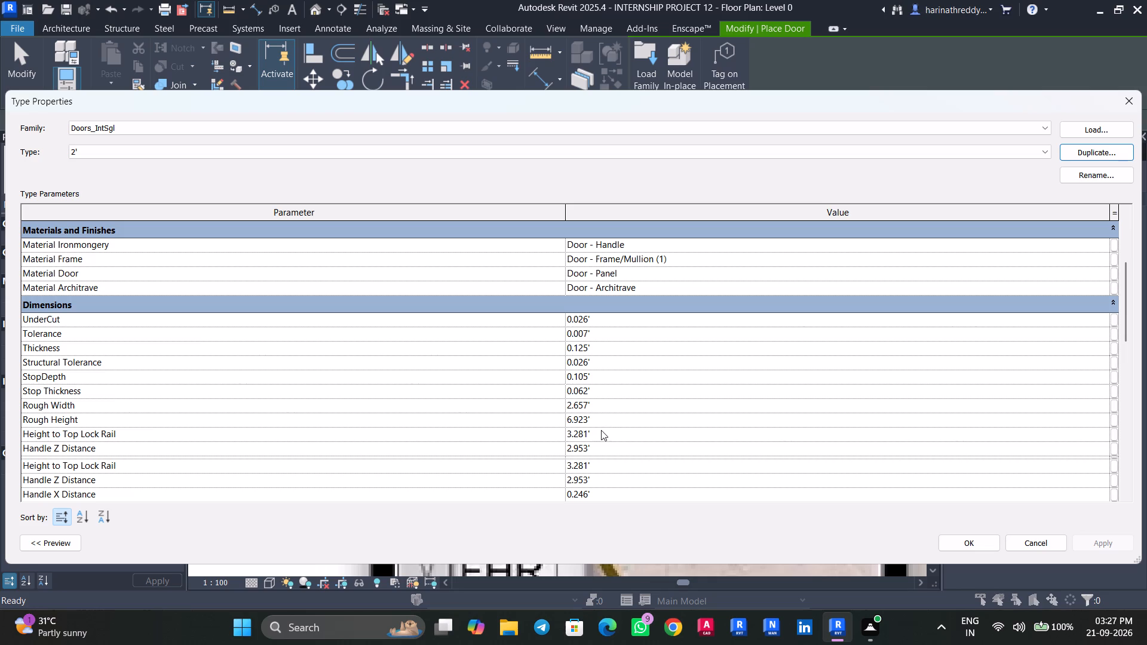
pyautogui.click(597, 404)
pyautogui.press('BackSpace')
pyautogui.press('BackSpace')
pyautogui.press('BackSpace')
pyautogui.press('BackSpace')
pyautogui.press('BackSpace')
pyautogui.press('BackSpace')
pyautogui.press('BackSpace')
pyautogui.press('BackSpace')
pyautogui.press('BackSpace')
pyautogui.press('BackSpace')
pyautogui.press('BackSpace')
pyautogui.press('BackSpace')
pyautogui.press('BackSpace')
pyautogui.press('BackSpace')
pyautogui.press('BackSpace')
pyautogui.press('BackSpace')
pyautogui.press('BackSpace')
pyautogui.press('BackSpace')
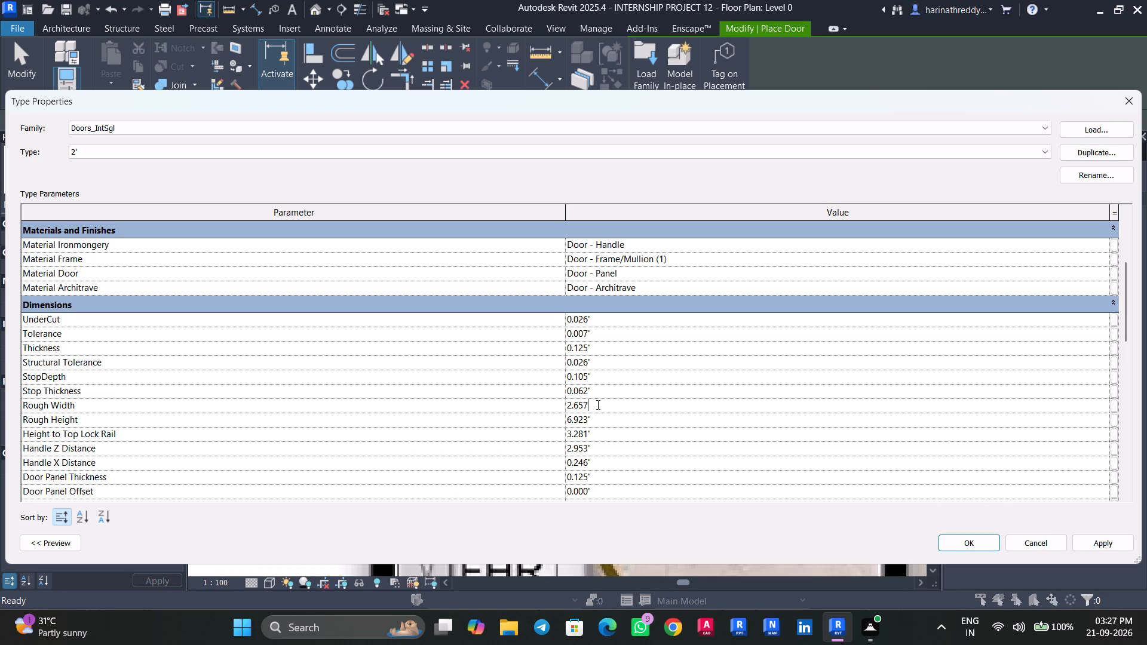
pyautogui.write("2'")
pyautogui.press('Return')
pyautogui.click(1111, 548)
pyautogui.click(987, 543)
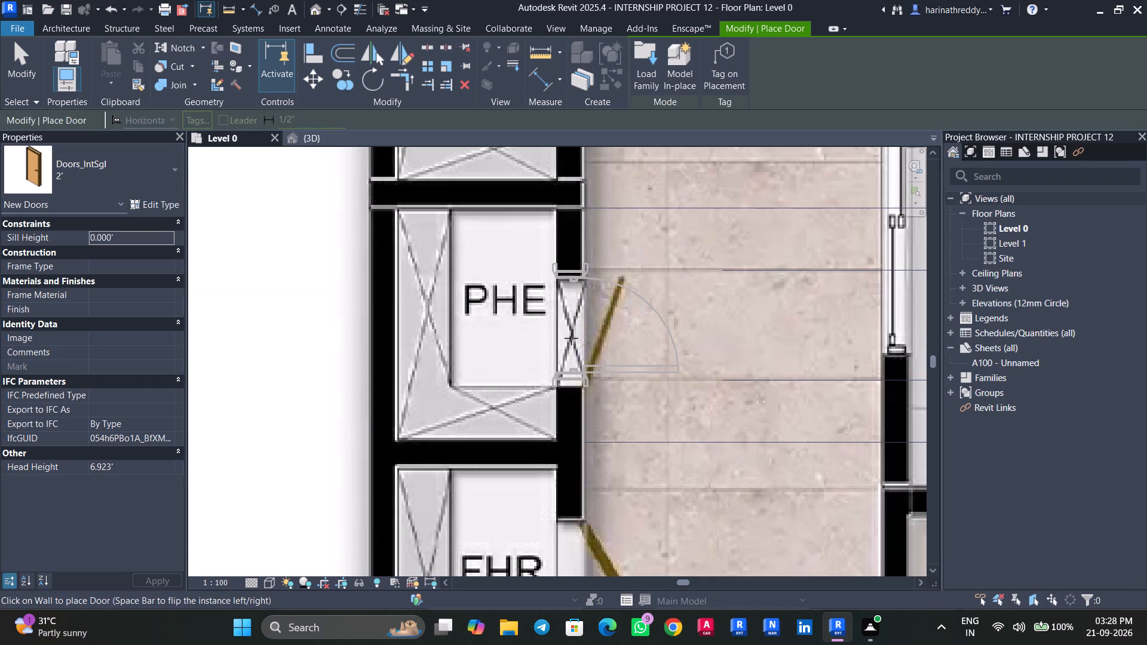
# Place the Doors_IntSgl 2' door in the corridor wall opening of the PHE shaft near flat 5.
pyautogui.click(571, 333)
pyautogui.scroll(-2, 571, 333)
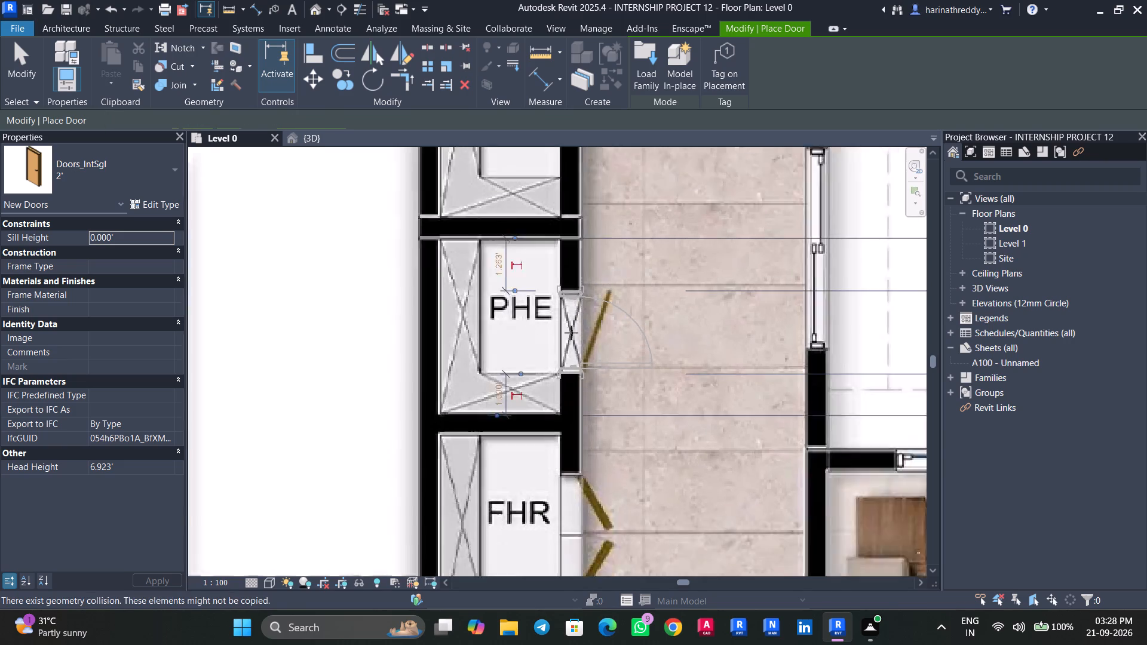
pyautogui.scroll(-11, 571, 333)
pyautogui.press('Escape')
pyautogui.press('Escape')
pyautogui.press('Escape')
# Extend the W1 wall between the staircase and the grey landing area below it across the gap to the corridor wall.
pyautogui.scroll(3, 571, 259)
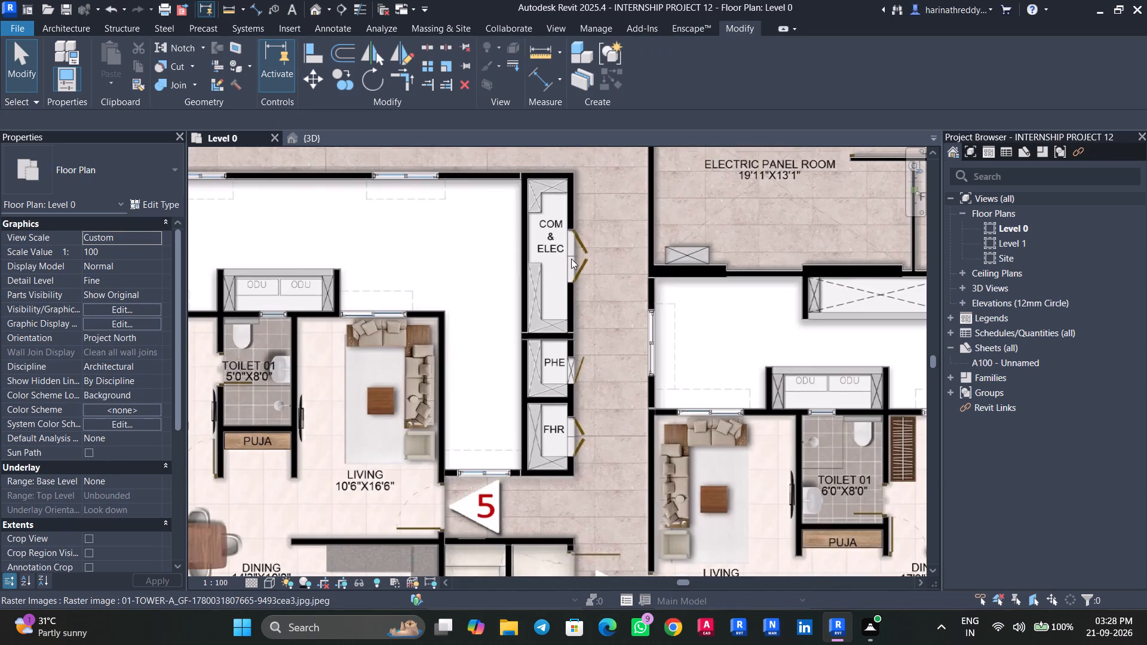
pyautogui.press('Tab')
pyautogui.moveTo(582, 419); pyautogui.dragTo(564, 277, button='middle')
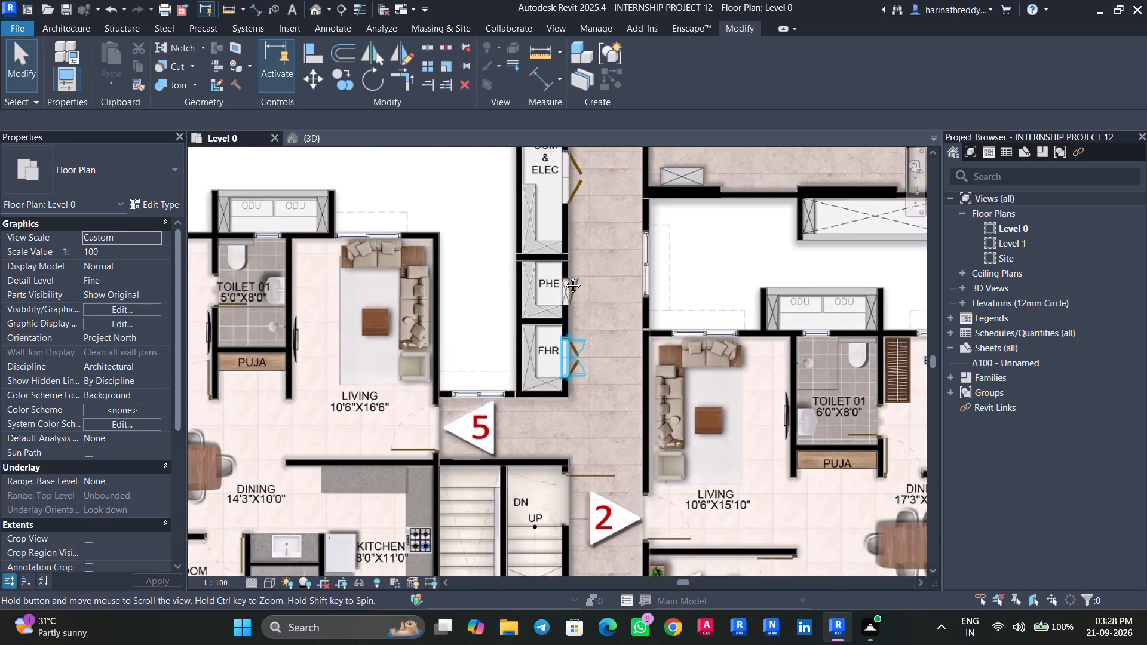
pyautogui.moveTo(564, 277); pyautogui.dragTo(560, 261, button='middle')
pyautogui.scroll(-4, 549, 390)
pyautogui.scroll(1, 568, 402)
pyautogui.scroll(-1, 568, 400)
pyautogui.scroll(2, 568, 395)
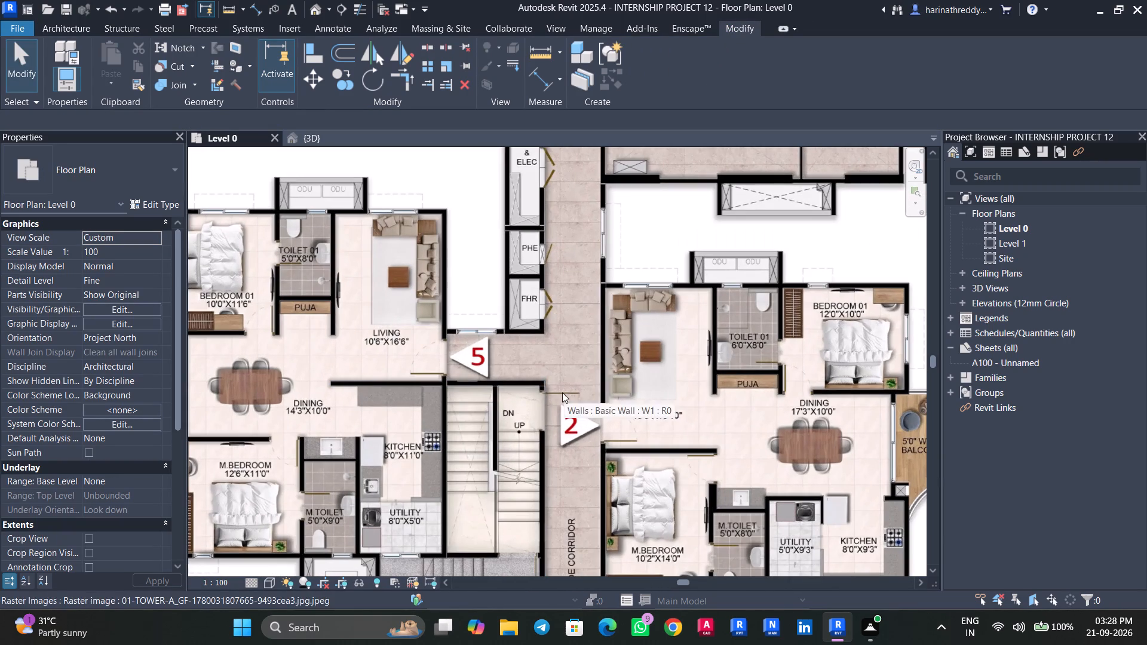
pyautogui.moveTo(552, 399); pyautogui.dragTo(549, 349, button='middle')
pyautogui.scroll(-2, 559, 388)
pyautogui.moveTo(561, 399); pyautogui.dragTo(562, 291, button='middle')
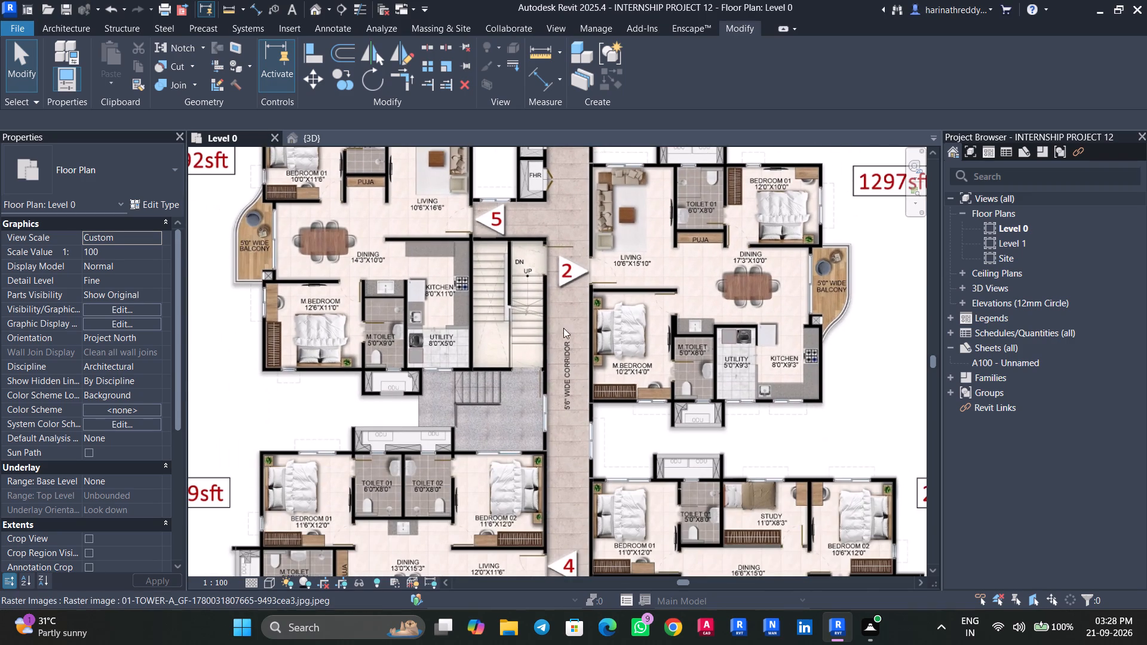
pyautogui.scroll(5, 545, 420)
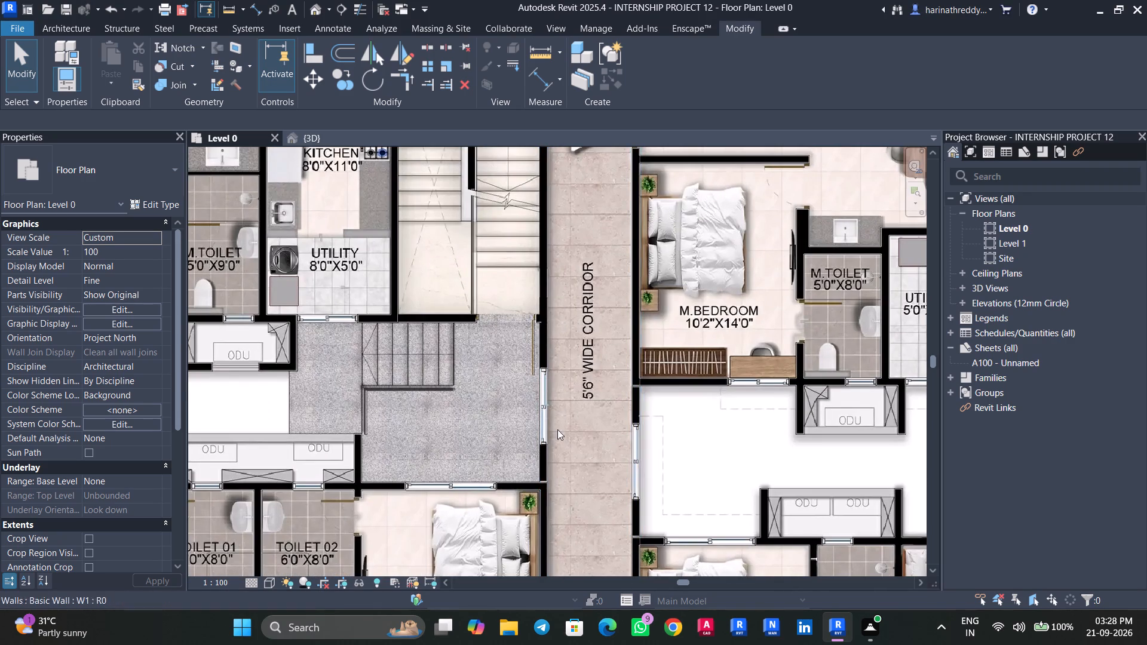
pyautogui.scroll(-2, 529, 348)
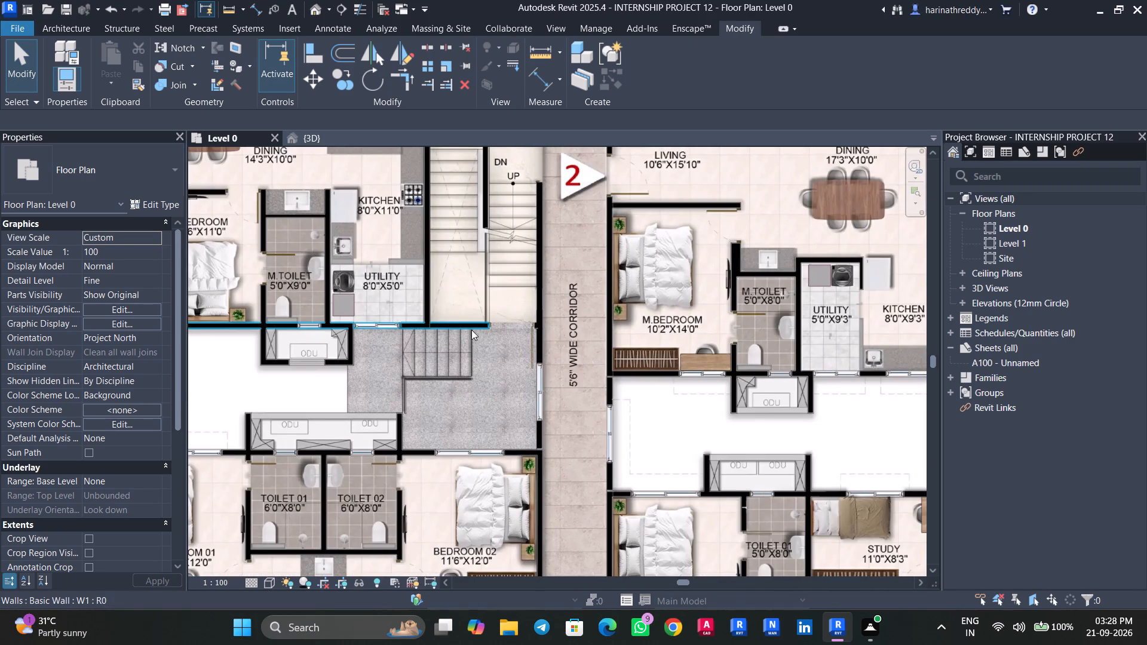
pyautogui.scroll(2, 474, 324)
pyautogui.click(474, 323)
pyautogui.scroll(5, 489, 323)
pyautogui.moveTo(498, 322); pyautogui.dragTo(602, 324)
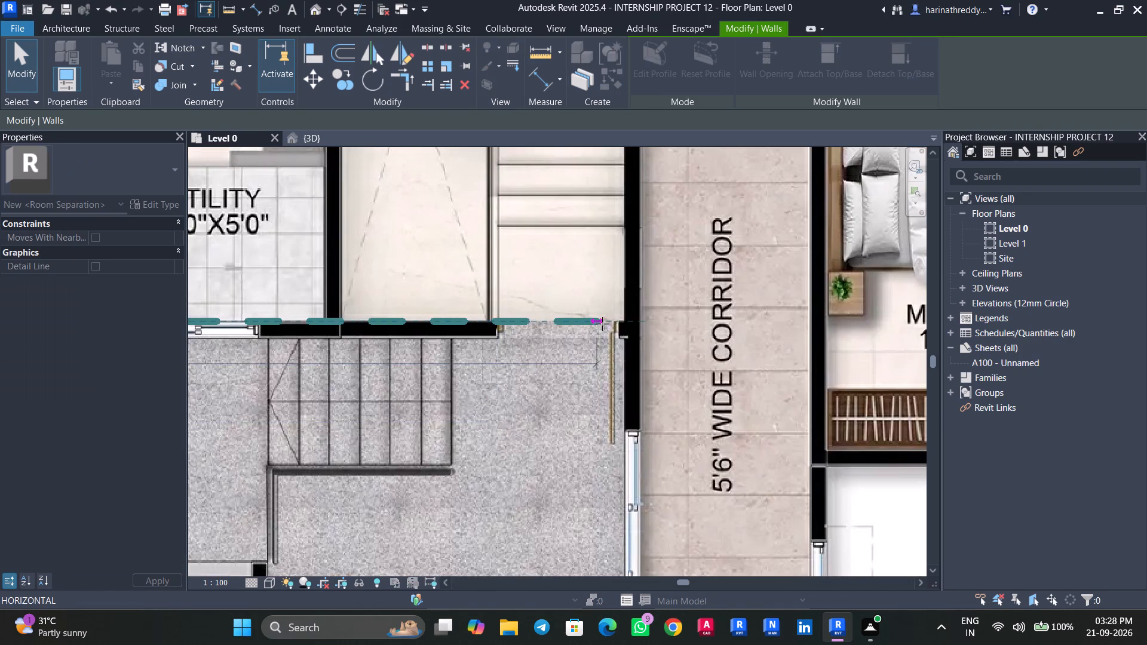
pyautogui.moveTo(602, 324); pyautogui.dragTo(622, 328)
pyautogui.scroll(-5, 600, 355)
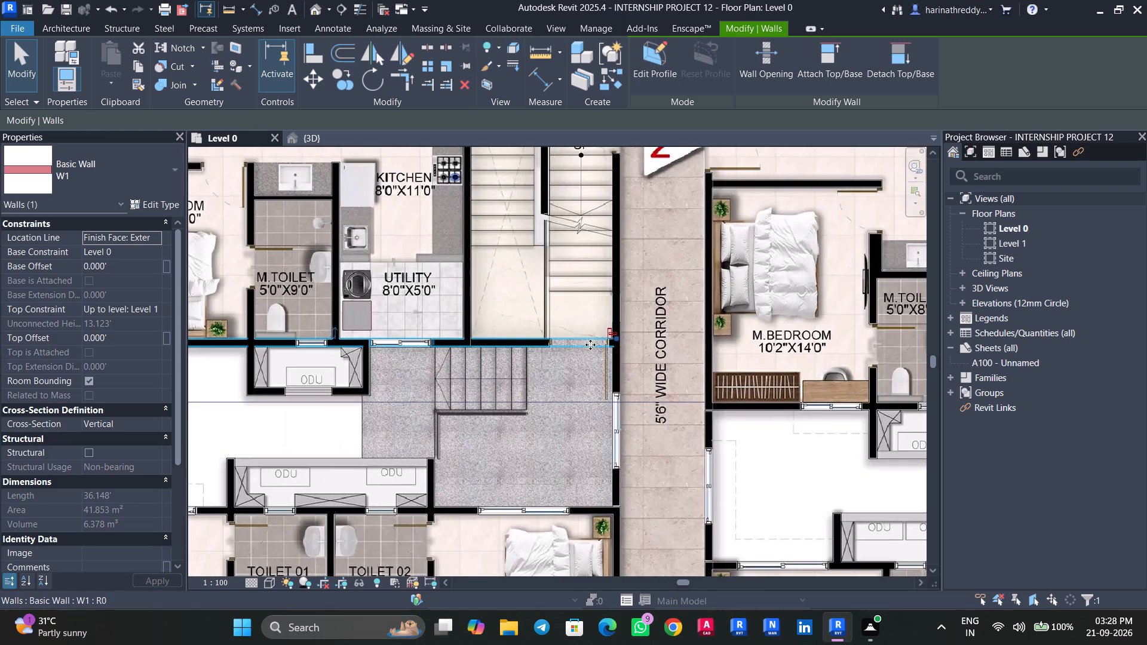
pyautogui.scroll(-4, 560, 384)
pyautogui.moveTo(560, 376); pyautogui.dragTo(560, 309, button='middle')
pyautogui.press('Escape')
pyautogui.press('Escape')
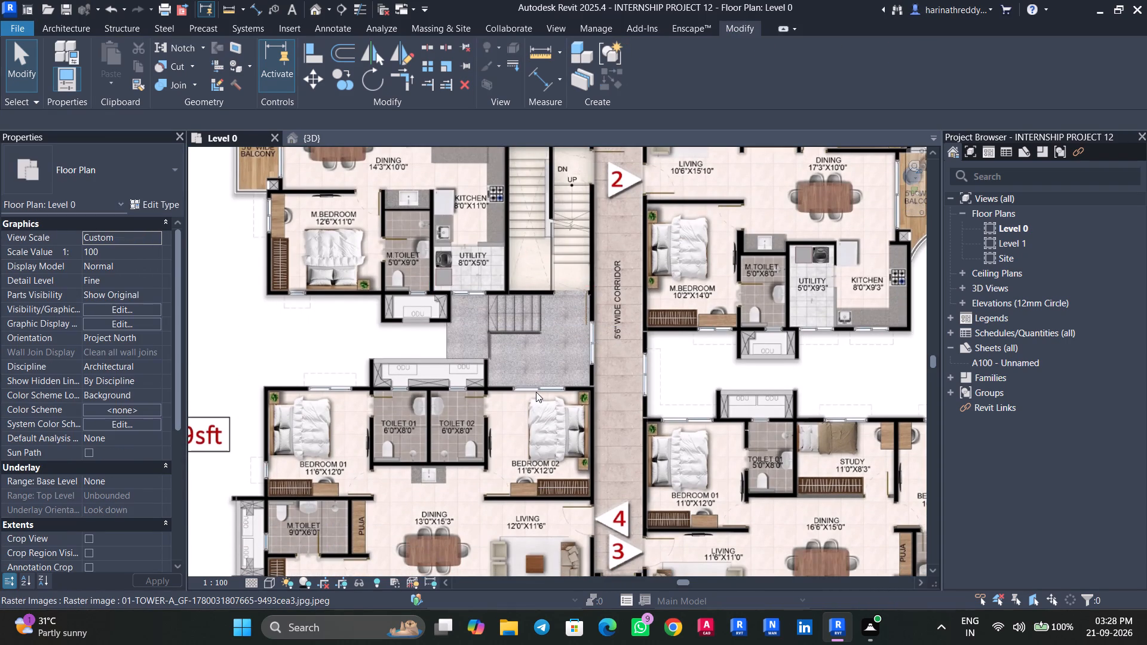
# Check the walls and openings along the 5'6" wide corridor, from the staircase landing to flats 3 and 4 and back.
pyautogui.press('Tab')
pyautogui.scroll(3, 538, 389)
pyautogui.press('Tab')
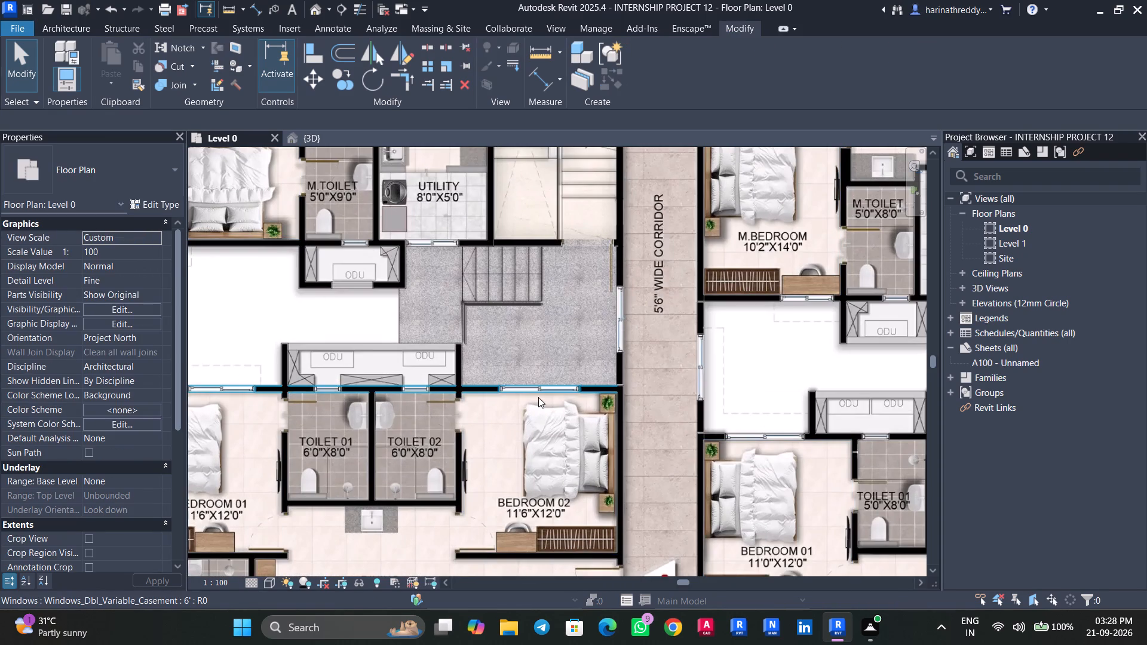
pyautogui.press('Tab')
pyautogui.press('Tab')
pyautogui.press('Tab')
pyautogui.press('Tab')
pyautogui.scroll(-2, 651, 334)
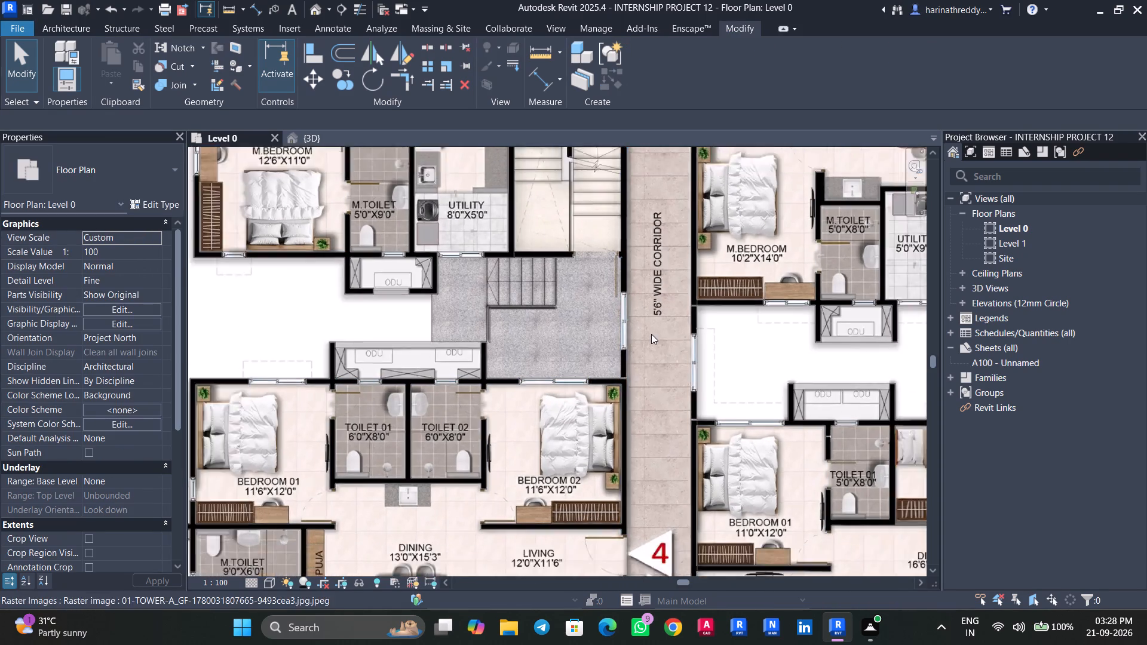
pyautogui.scroll(-2, 651, 334)
pyautogui.moveTo(646, 325); pyautogui.dragTo(627, 449, button='middle')
pyautogui.moveTo(636, 364); pyautogui.dragTo(622, 287, button='middle')
pyautogui.moveTo(625, 364); pyautogui.dragTo(612, 251, button='middle')
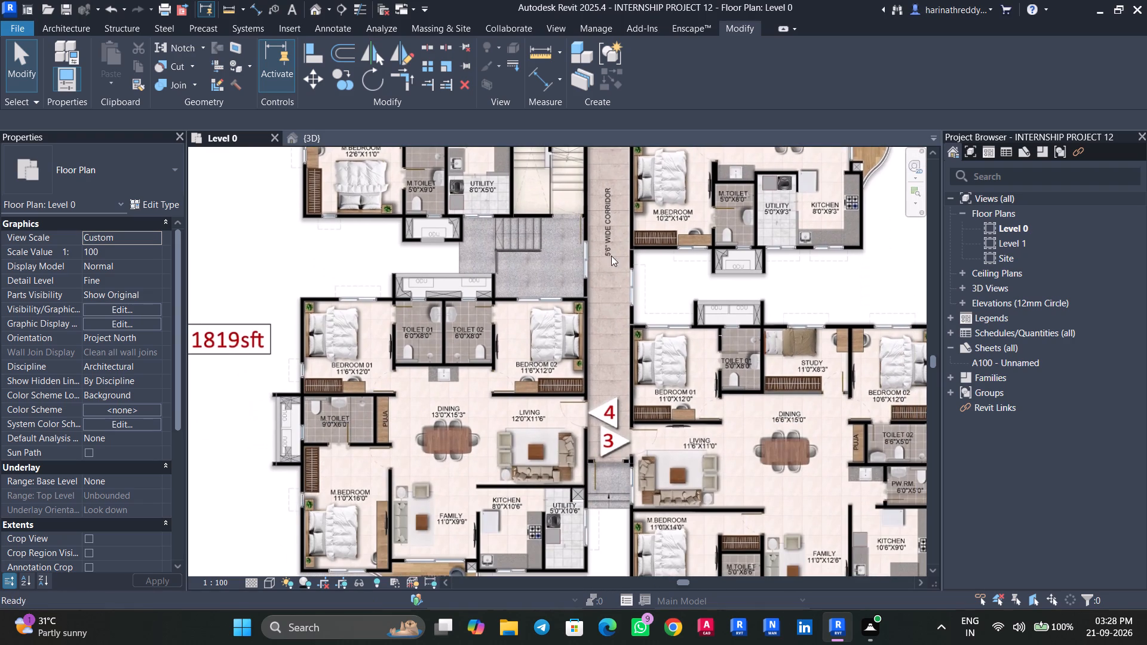
pyautogui.moveTo(591, 413); pyautogui.dragTo(588, 383, button='middle')
pyautogui.moveTo(591, 365); pyautogui.dragTo(585, 563, button='middle')
pyautogui.moveTo(585, 414); pyautogui.dragTo(581, 541, button='middle')
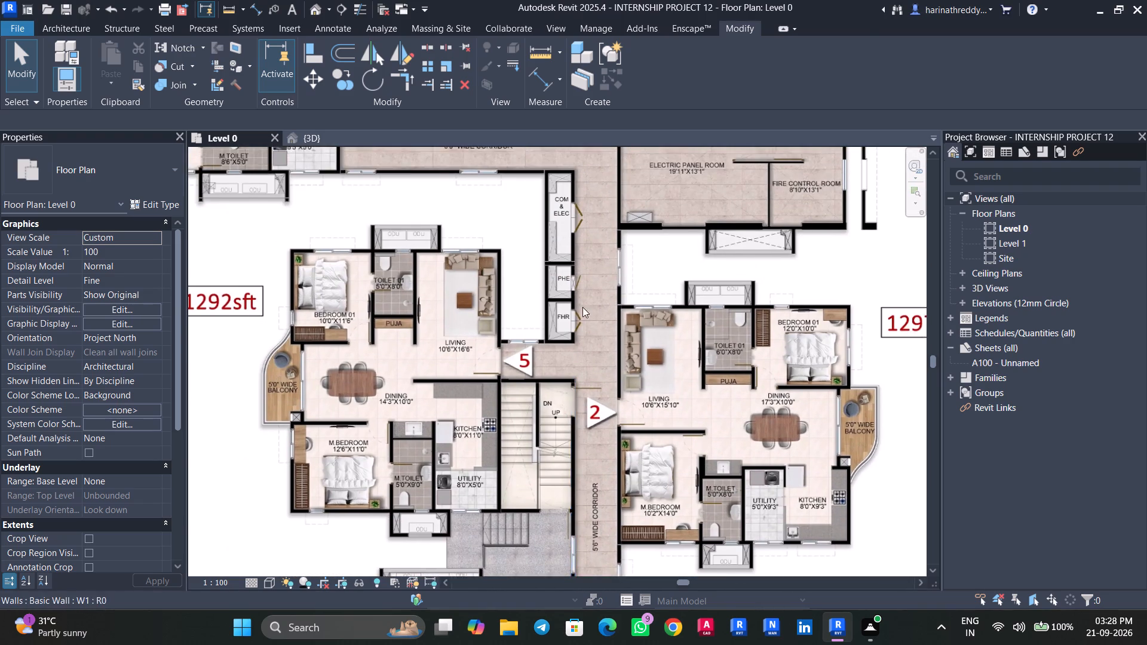
# Measure the width of the staircase's door opening onto the corridor near flat 2 on the traced plan image.
pyautogui.scroll(-1, 575, 328)
pyautogui.scroll(3, 575, 328)
pyautogui.moveTo(593, 398); pyautogui.dragTo(580, 329, button='middle')
pyautogui.scroll(4, 572, 374)
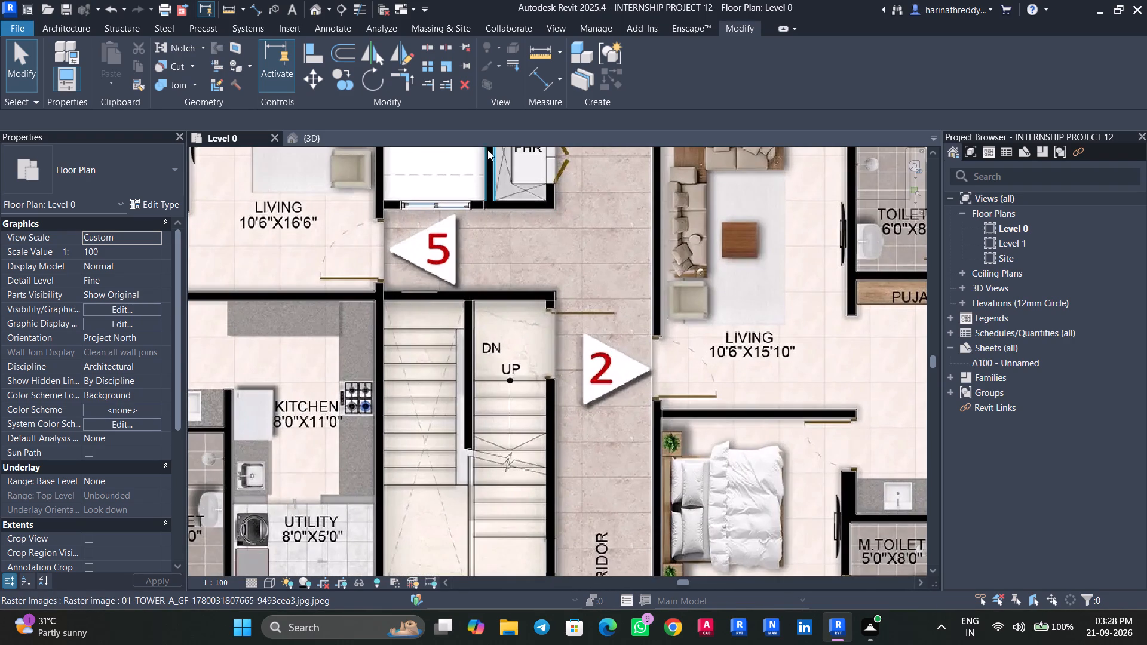
pyautogui.click(599, 427)
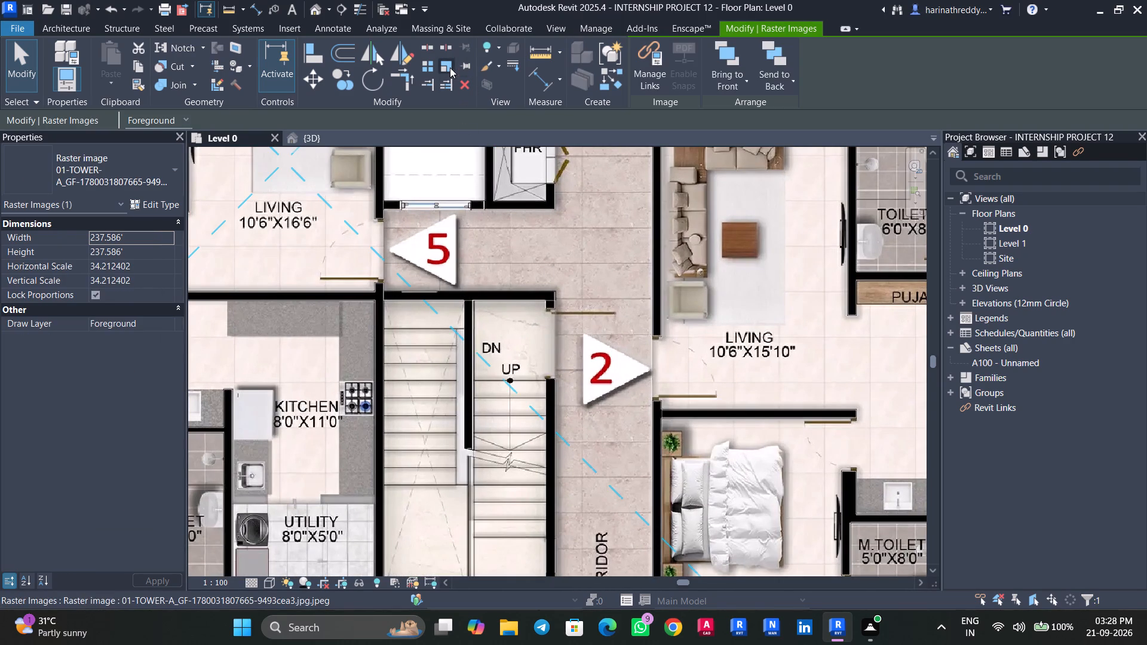
pyautogui.click(450, 67)
pyautogui.scroll(8, 547, 308)
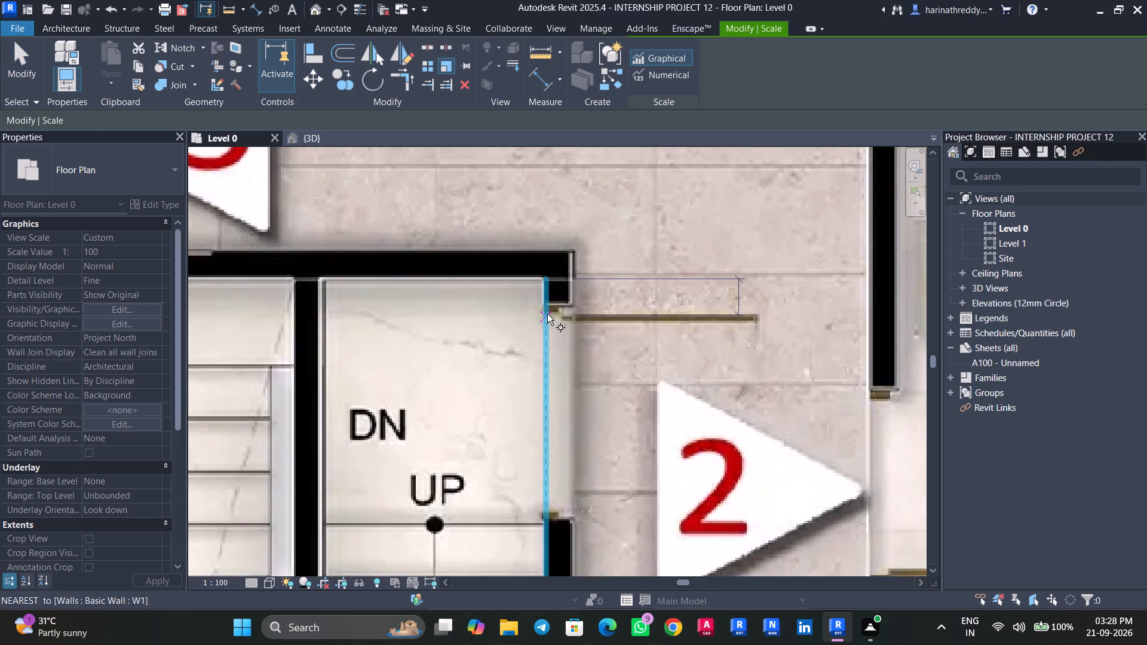
pyautogui.click(545, 305)
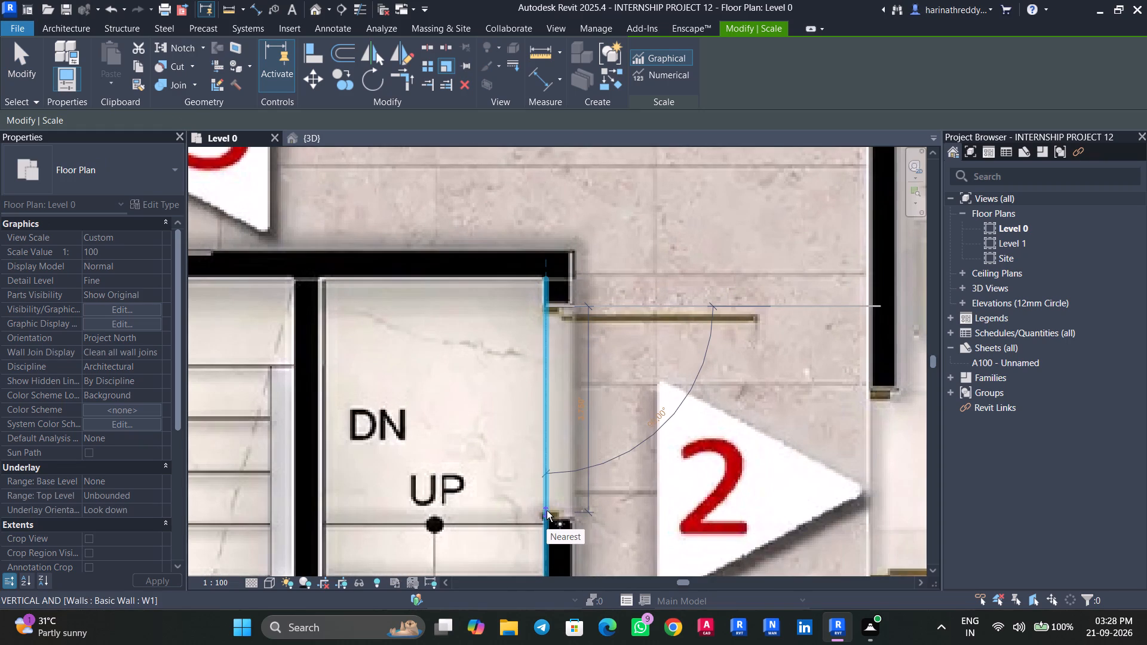
pyautogui.press('Escape')
pyautogui.press('Escape')
# Duplicate the Doors_IntSgl 2' type as 3.75', setting its Rough Width to 3.75' and Rough Height to 7'.
pyautogui.write('dr')
pyautogui.click(157, 168)
pyautogui.scroll(-4, 112, 386)
pyautogui.scroll(7, 84, 371)
pyautogui.scroll(-1, 82, 366)
pyautogui.scroll(3, 82, 366)
pyautogui.scroll(-5, 84, 364)
pyautogui.scroll(2, 84, 368)
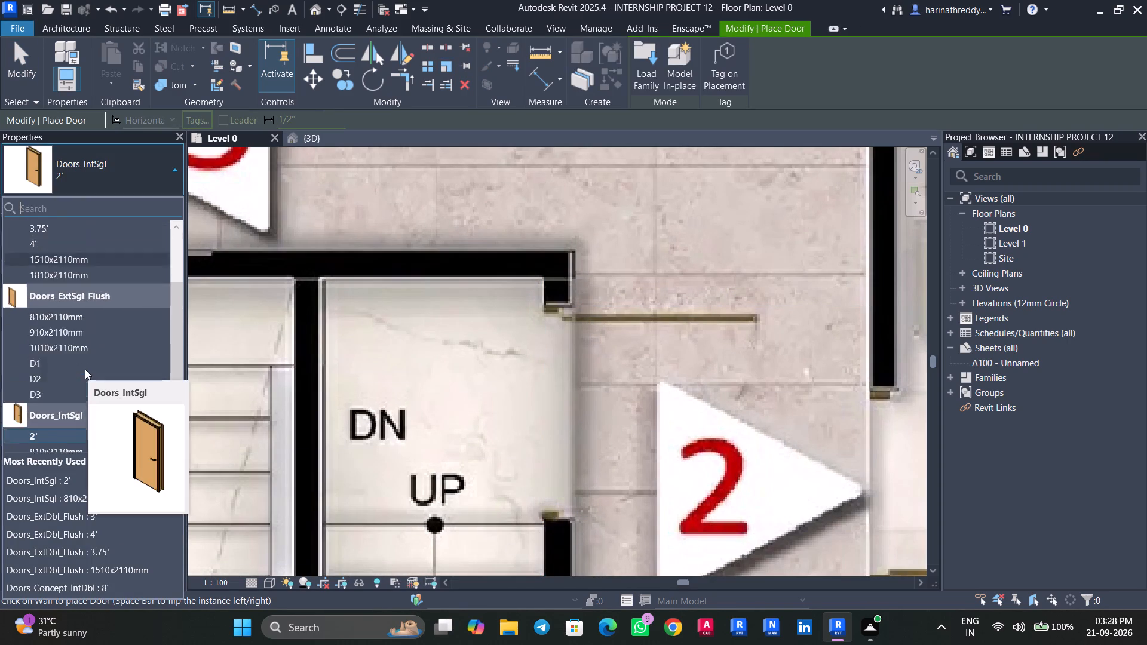
pyautogui.scroll(1, 85, 369)
pyautogui.scroll(-2, 85, 369)
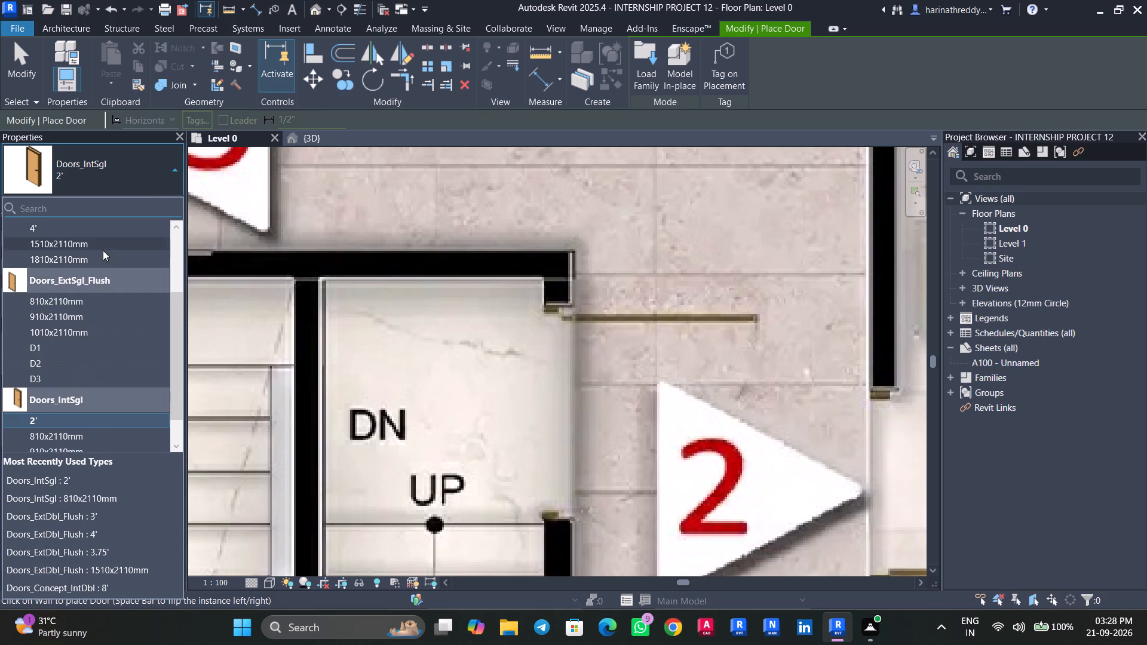
pyautogui.press('Escape')
pyautogui.click(160, 207)
pyautogui.click(1094, 155)
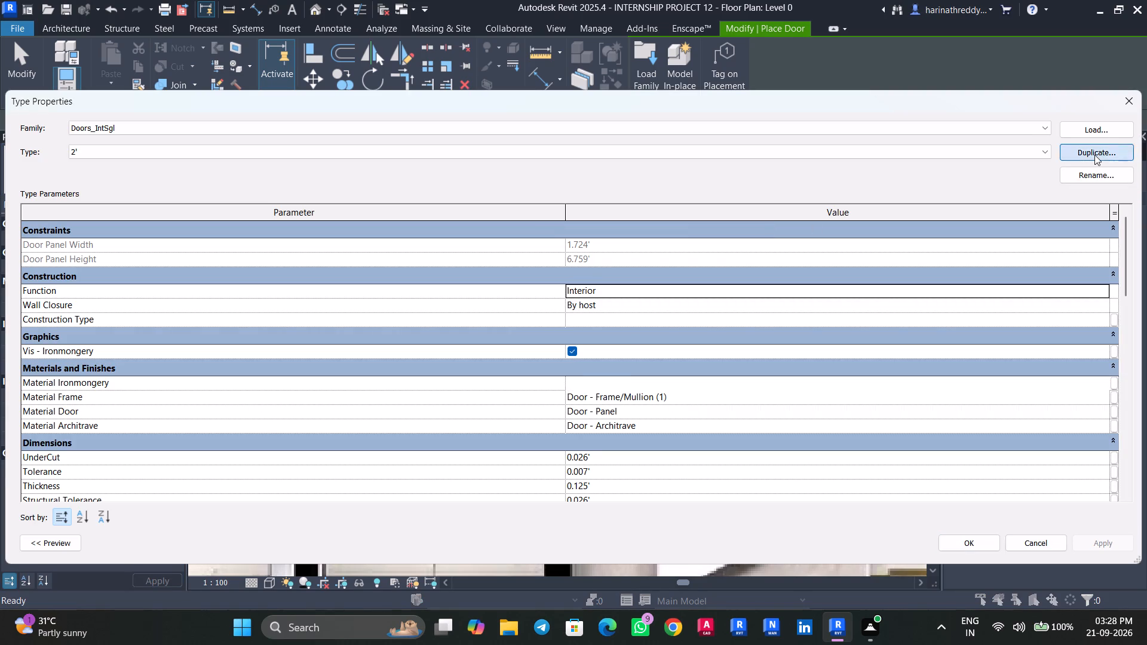
pyautogui.write("3.75'")
pyautogui.press('Return')
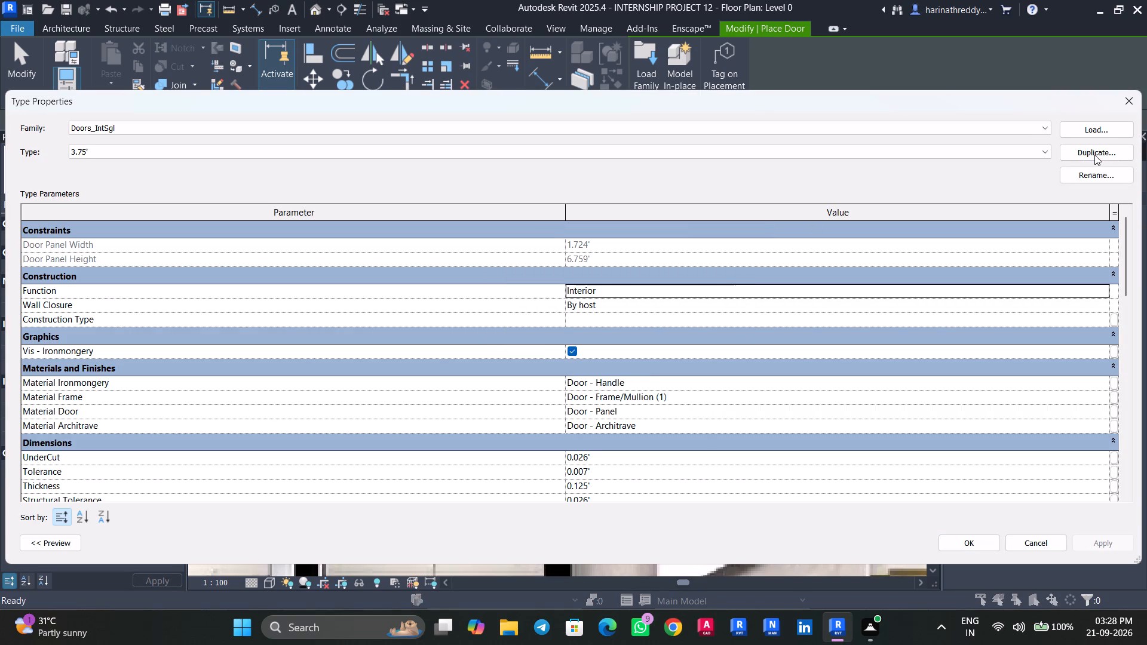
pyautogui.scroll(-3, 743, 402)
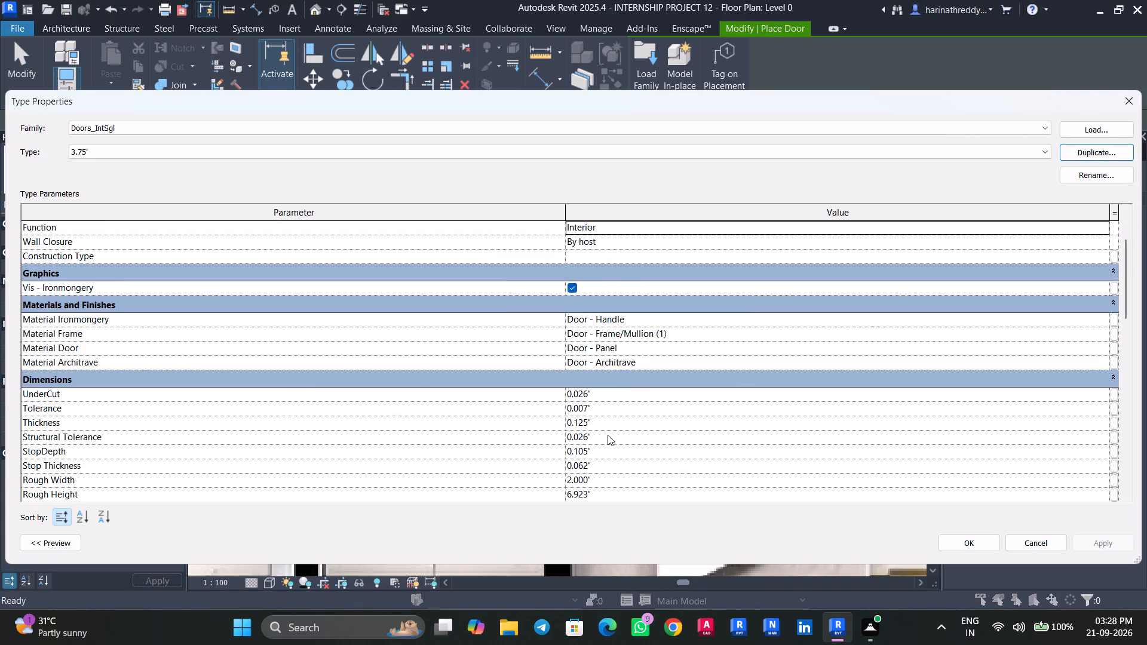
pyautogui.click(605, 437)
pyautogui.write("3.75'")
pyautogui.press('Return')
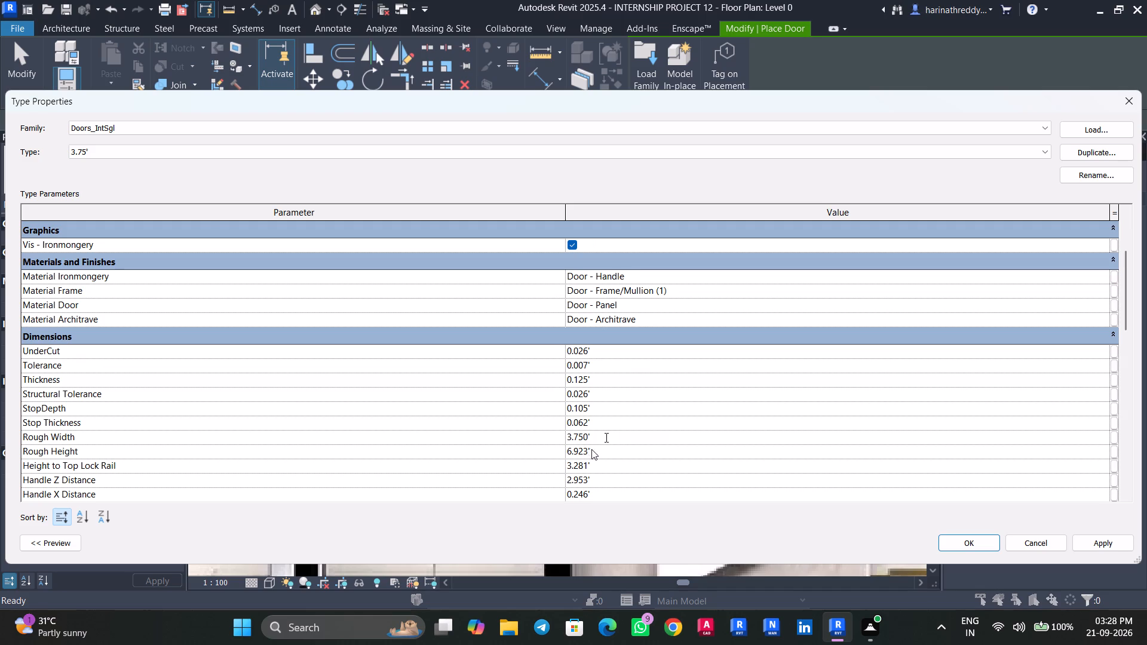
pyautogui.click(610, 450)
pyautogui.write("7'")
pyautogui.press('Return')
pyautogui.click(1104, 539)
pyautogui.click(962, 548)
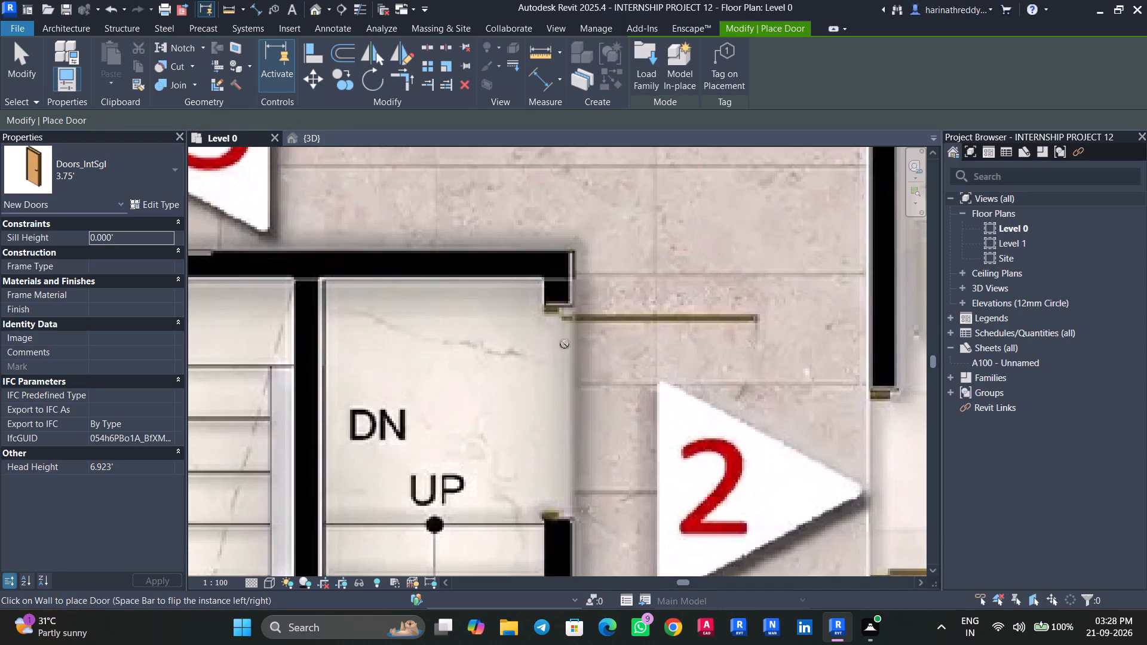
# Place a Doors_IntSgl 3.75' door in the staircase's corridor opening near flat 2, swinging out into the corridor as traced.
pyautogui.press('space')
pyautogui.press('space')
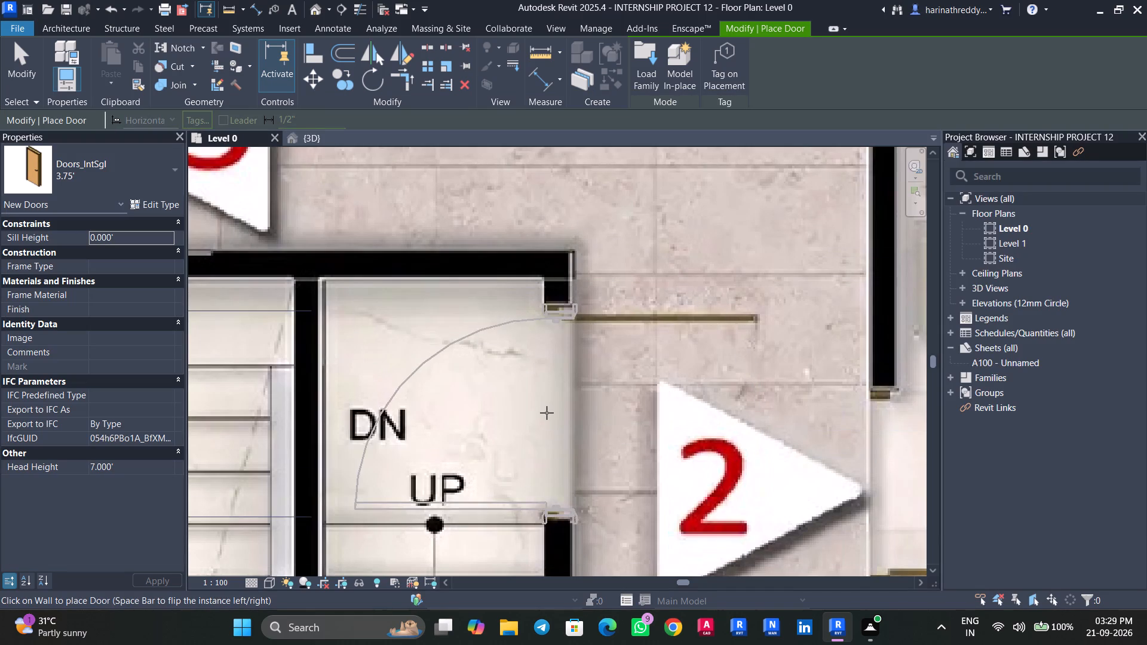
pyautogui.press('space')
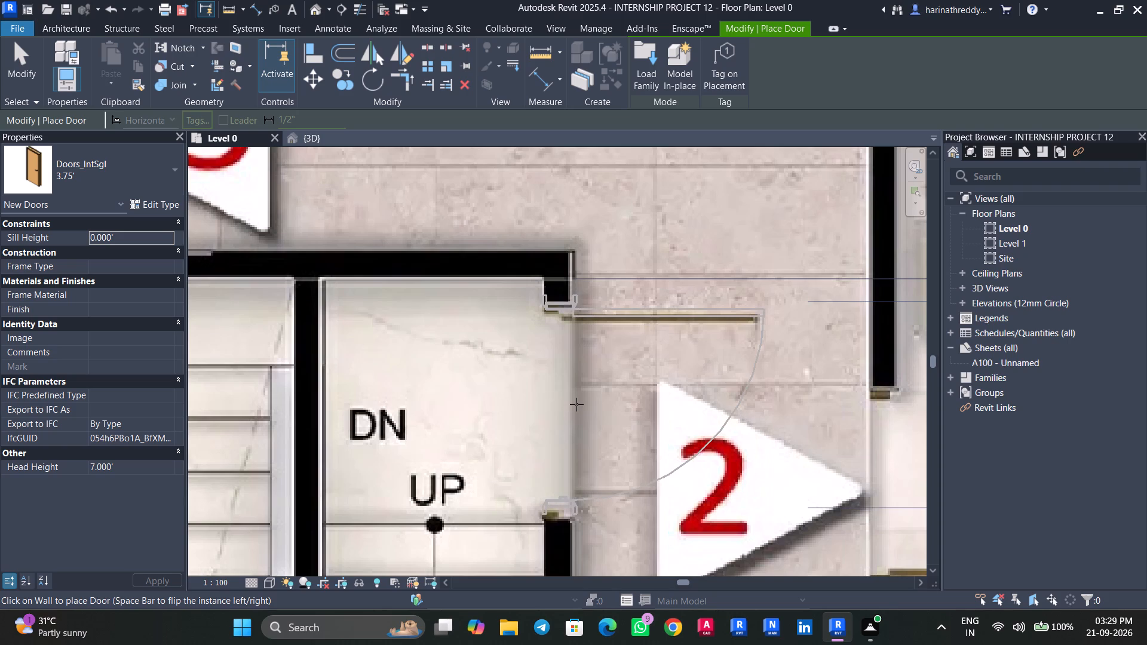
pyautogui.click(576, 404)
# Place another Doors_IntSgl 3.75' door in the wall opening between the staircase and the grey landing area below it.
pyautogui.scroll(-7, 576, 404)
pyautogui.moveTo(582, 403); pyautogui.dragTo(621, 266, button='middle')
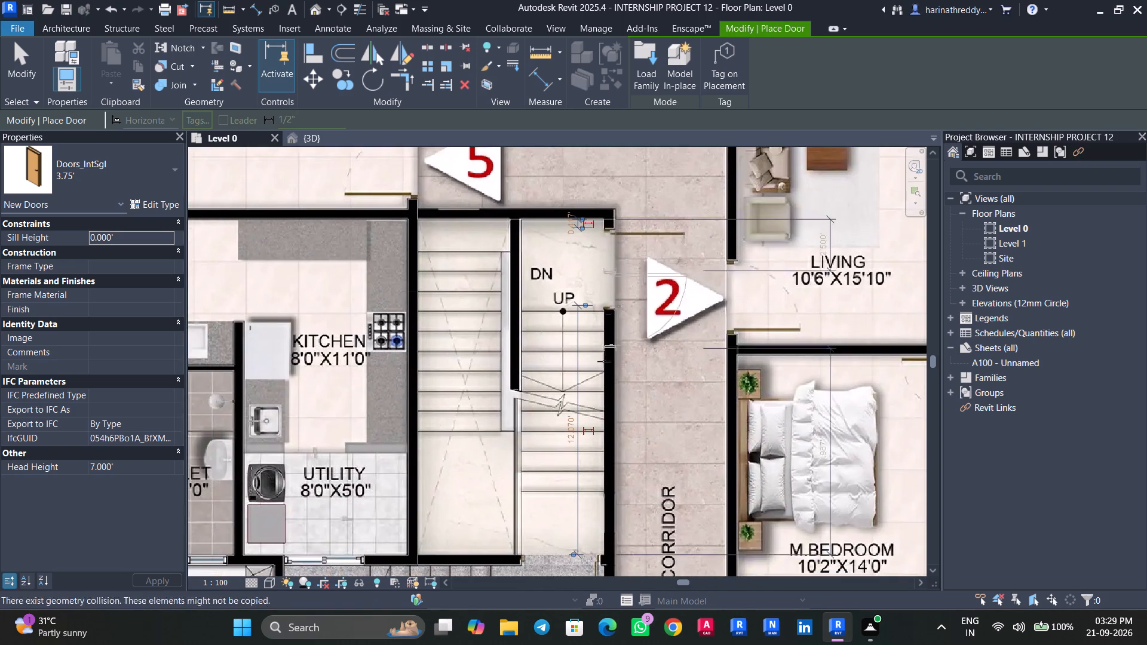
pyautogui.moveTo(602, 392); pyautogui.dragTo(639, 250, button='middle')
pyautogui.scroll(5, 576, 434)
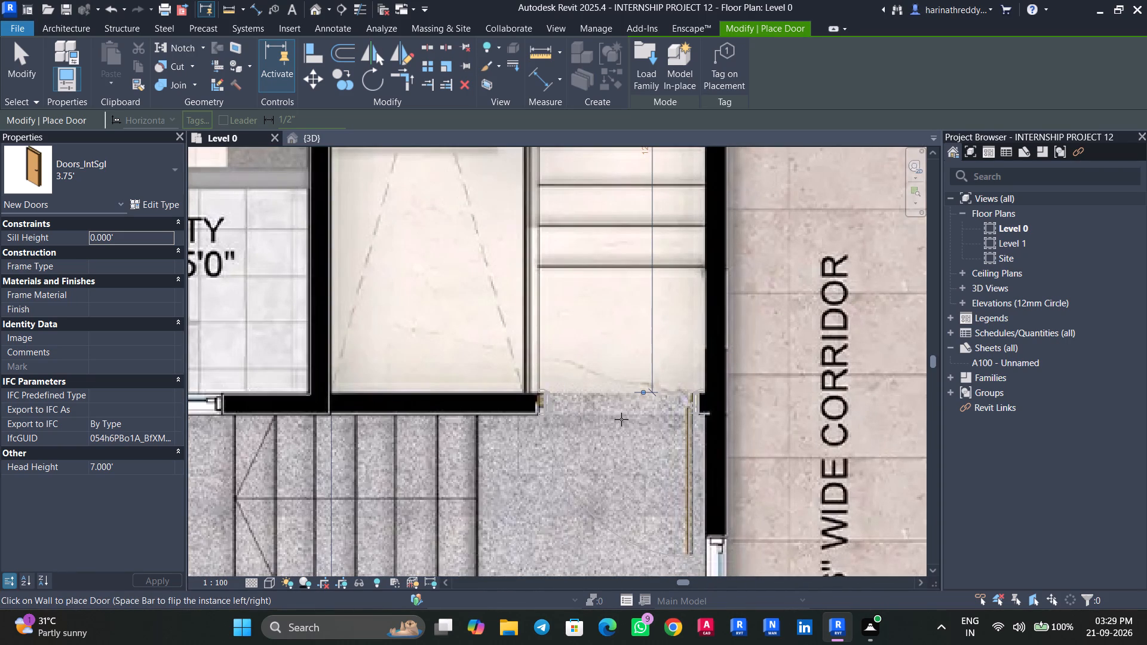
pyautogui.click(615, 419)
pyautogui.scroll(-12, 615, 419)
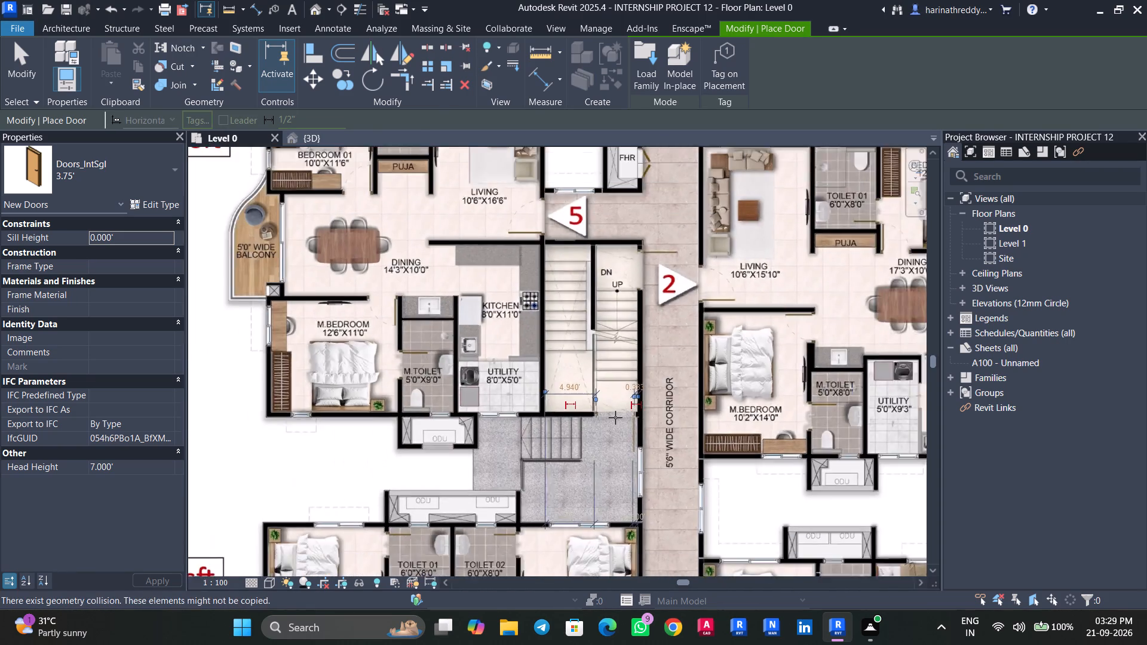
pyautogui.press('Escape')
pyautogui.press('Escape')
pyautogui.press('Escape')
# Place a Windows_Dbl_Variable_Casement 5' window in the corridor wall beside the grey landing area, over the traced window.
pyautogui.scroll(5, 533, 450)
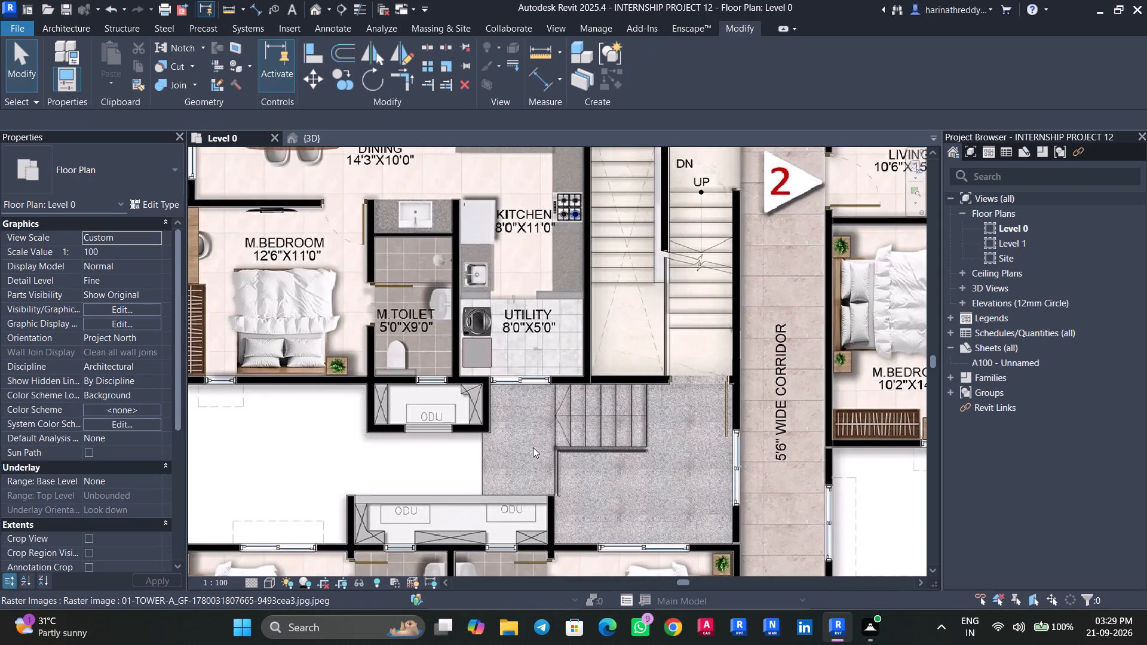
pyautogui.scroll(-6, 533, 447)
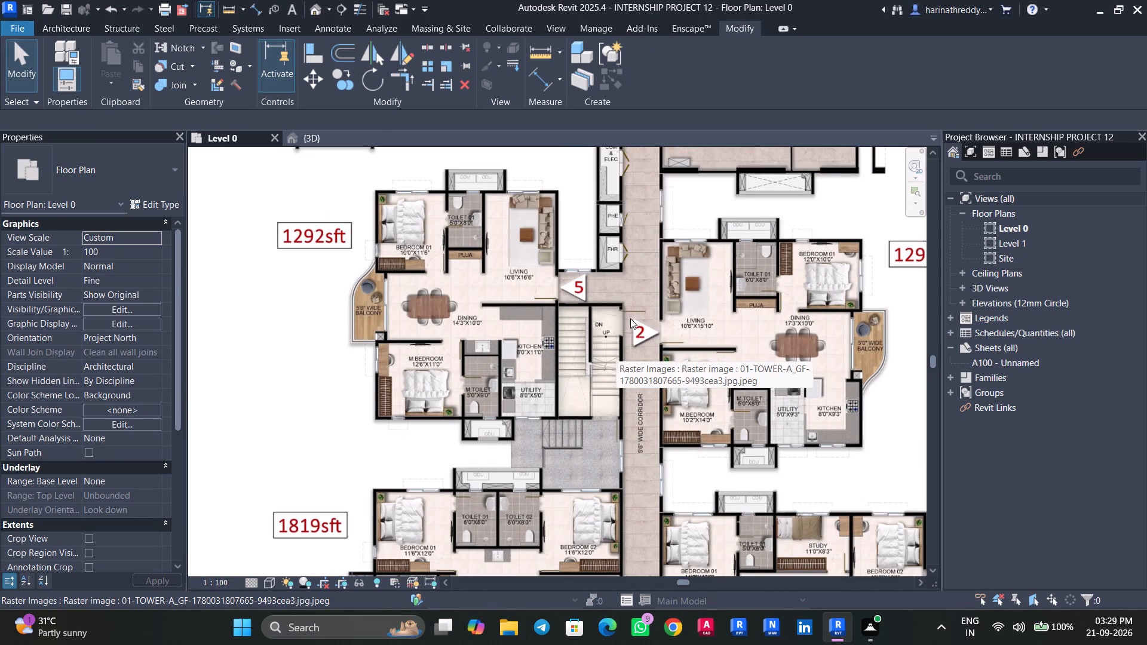
pyautogui.press('Tab')
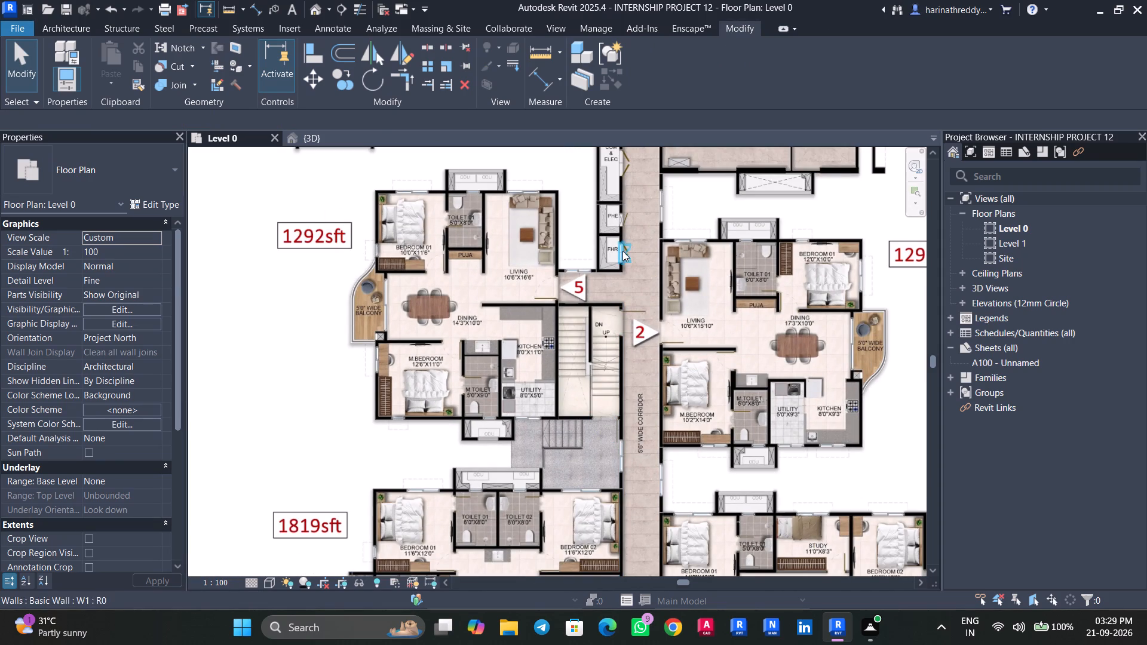
pyautogui.moveTo(654, 422); pyautogui.dragTo(625, 297, button='middle')
pyautogui.scroll(4, 569, 368)
pyautogui.scroll(-3, 628, 350)
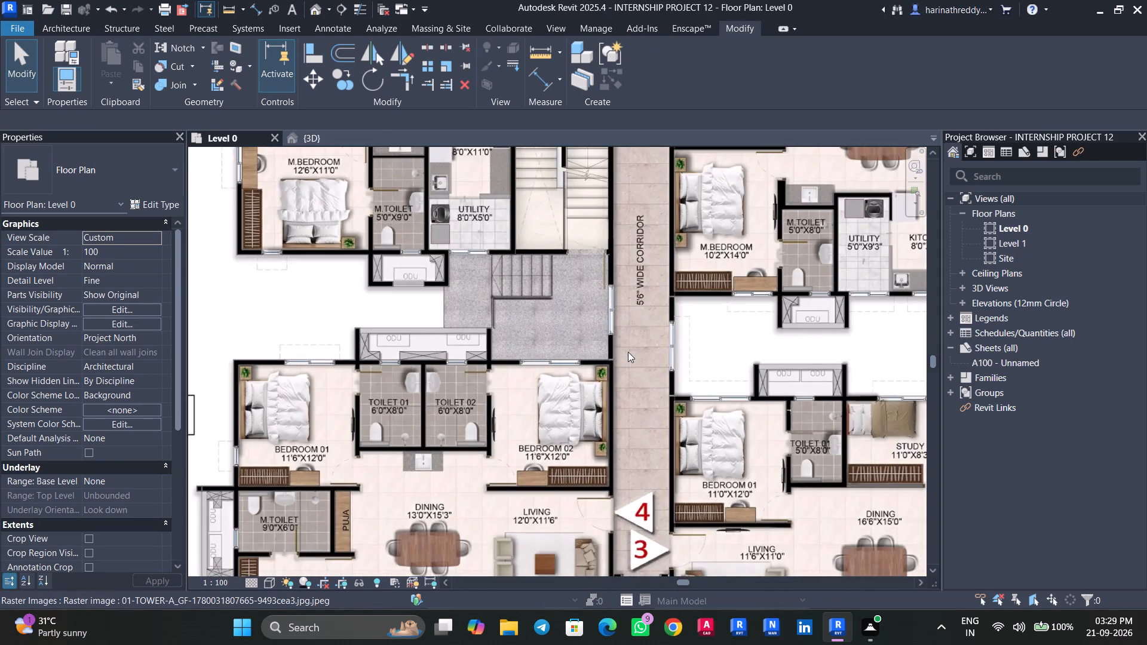
pyautogui.moveTo(631, 365); pyautogui.dragTo(615, 484, button='middle')
pyautogui.press('w')
pyautogui.press('n')
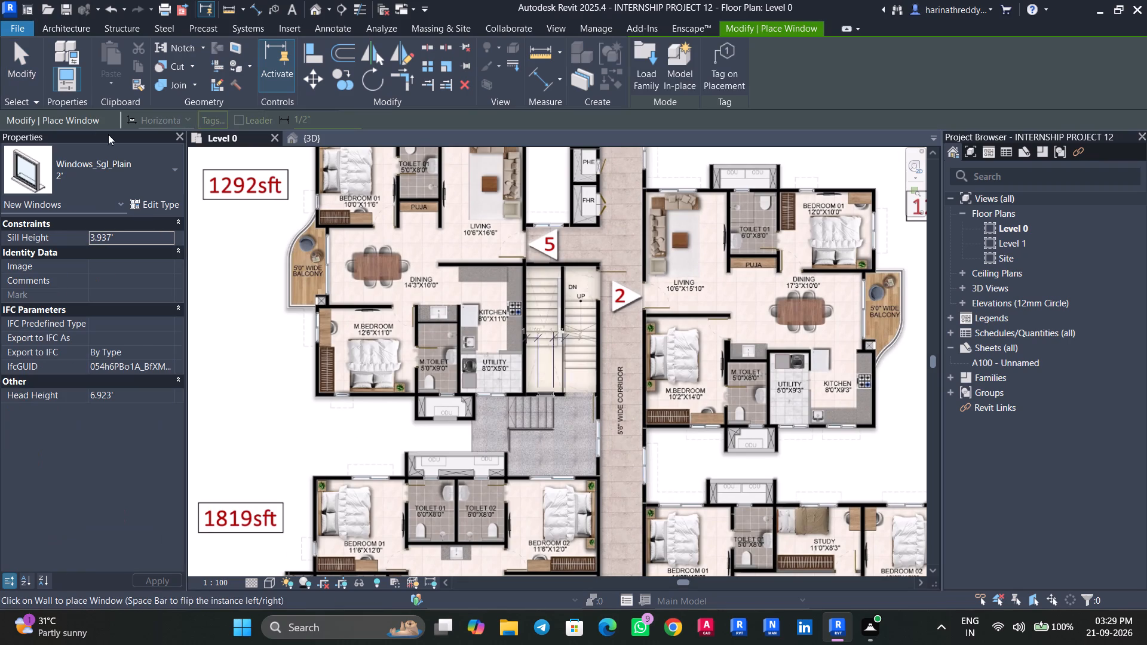
pyautogui.click(100, 168)
pyautogui.scroll(4, 65, 289)
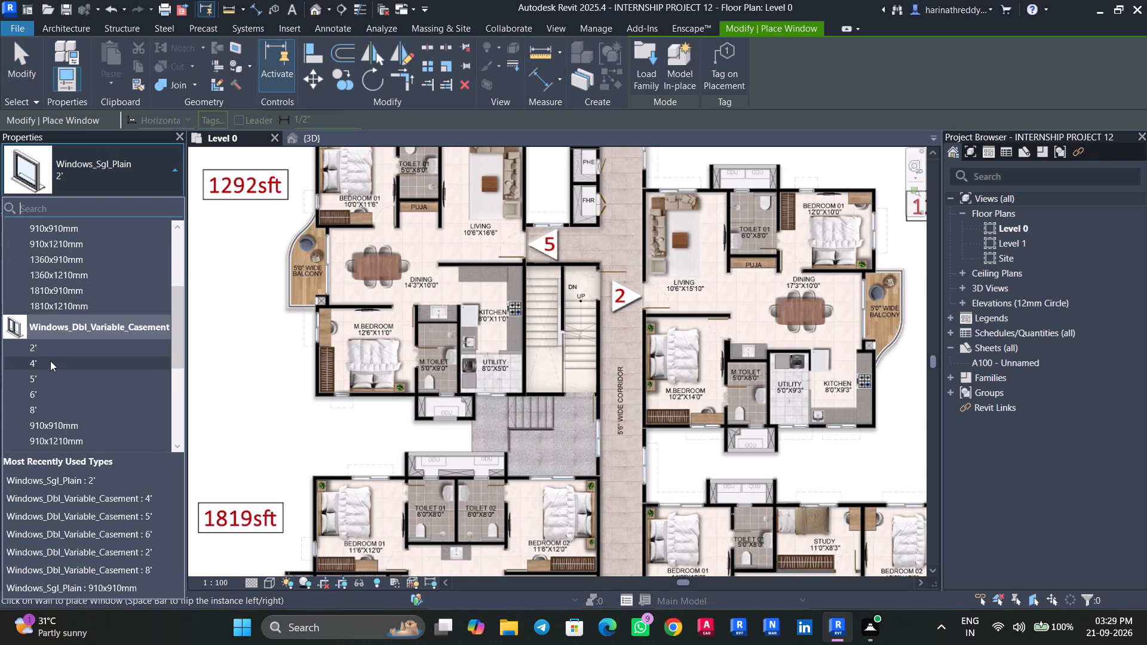
pyautogui.click(50, 361)
pyautogui.scroll(10, 597, 431)
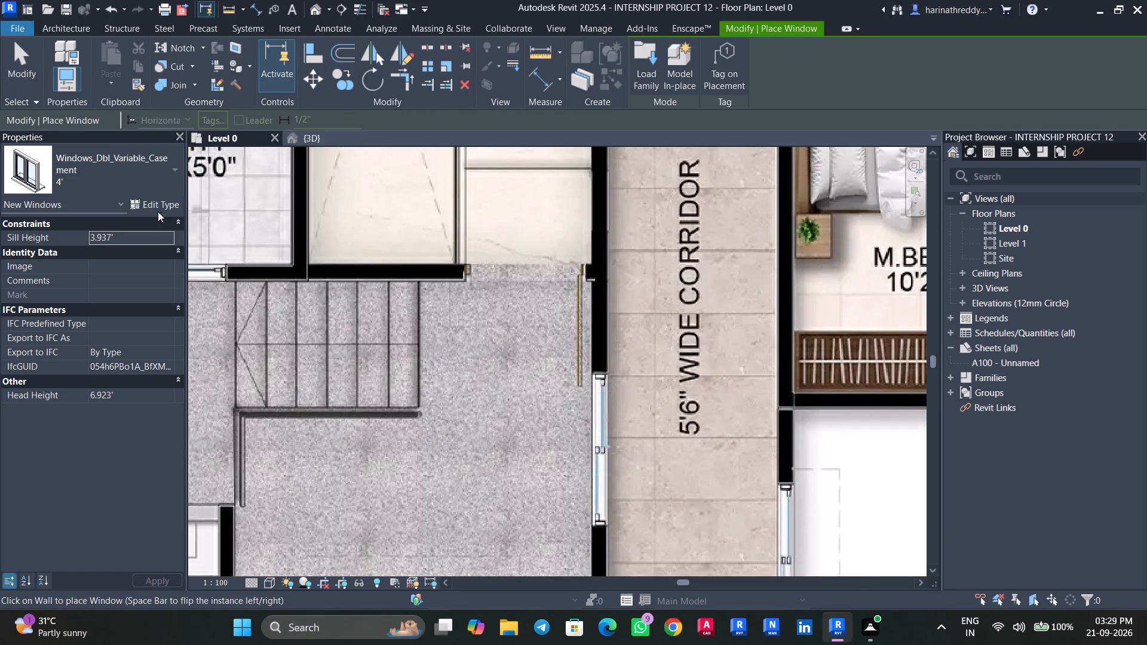
pyautogui.click(147, 187)
pyautogui.click(49, 247)
pyautogui.click(611, 450)
# Place another 5' double casement window in the opposite corridor wall, between flats 2 and 3, over the traced window.
pyautogui.moveTo(718, 483); pyautogui.dragTo(667, 279, button='middle')
pyautogui.scroll(1, 667, 281)
pyautogui.click(736, 367)
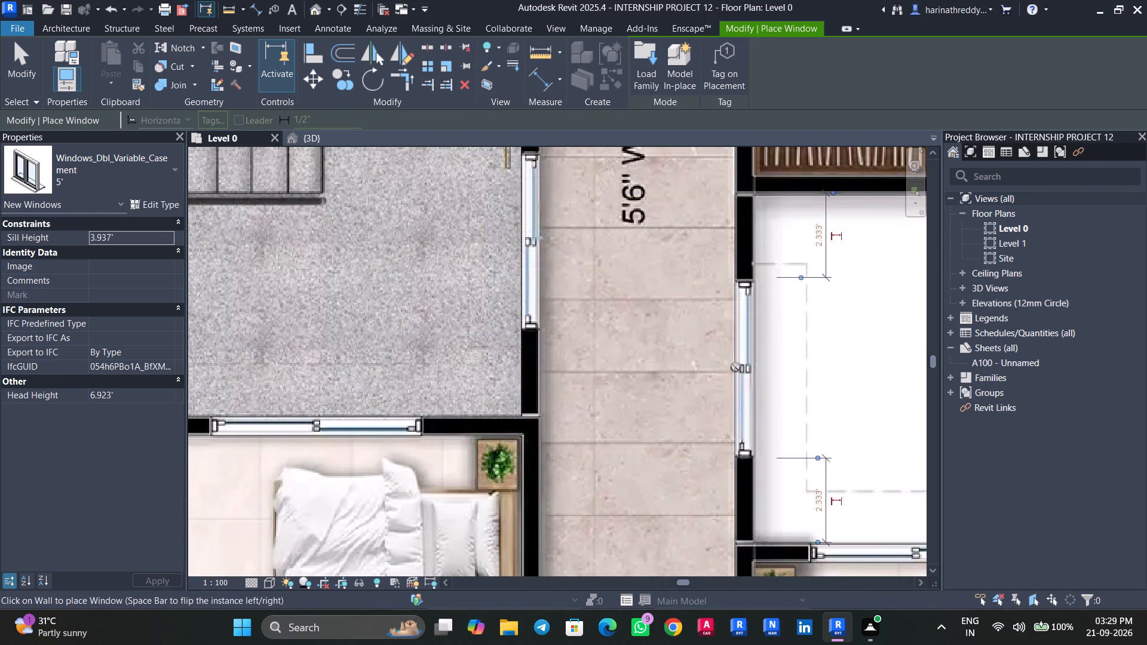
pyautogui.scroll(-15, 735, 367)
pyautogui.moveTo(735, 362); pyautogui.dragTo(717, 292, button='middle')
pyautogui.scroll(6, 716, 370)
pyautogui.press('Escape')
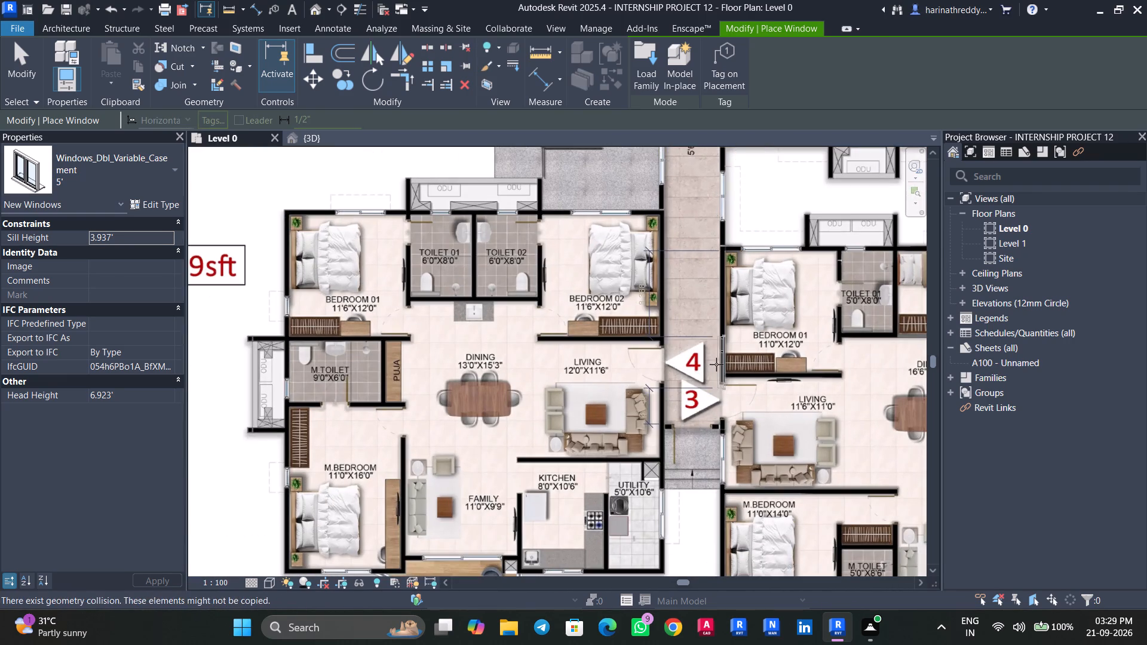
pyautogui.press('Escape')
pyautogui.press('Escape')
# Place a 5' double casement window in the corridor wall opposite the COM & ELEC shaft, between flats 6 and 7.
pyautogui.moveTo(717, 324); pyautogui.dragTo(691, 509, button='middle')
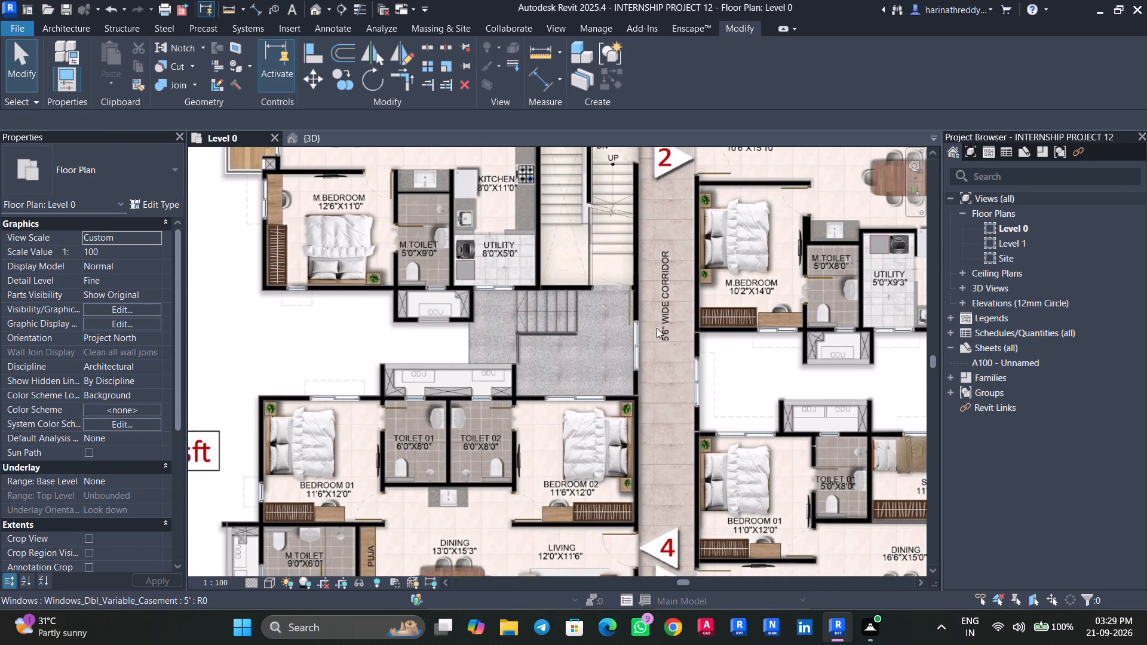
pyautogui.moveTo(664, 353); pyautogui.dragTo(669, 490, button='middle')
pyautogui.moveTo(653, 380); pyautogui.dragTo(652, 503, button='middle')
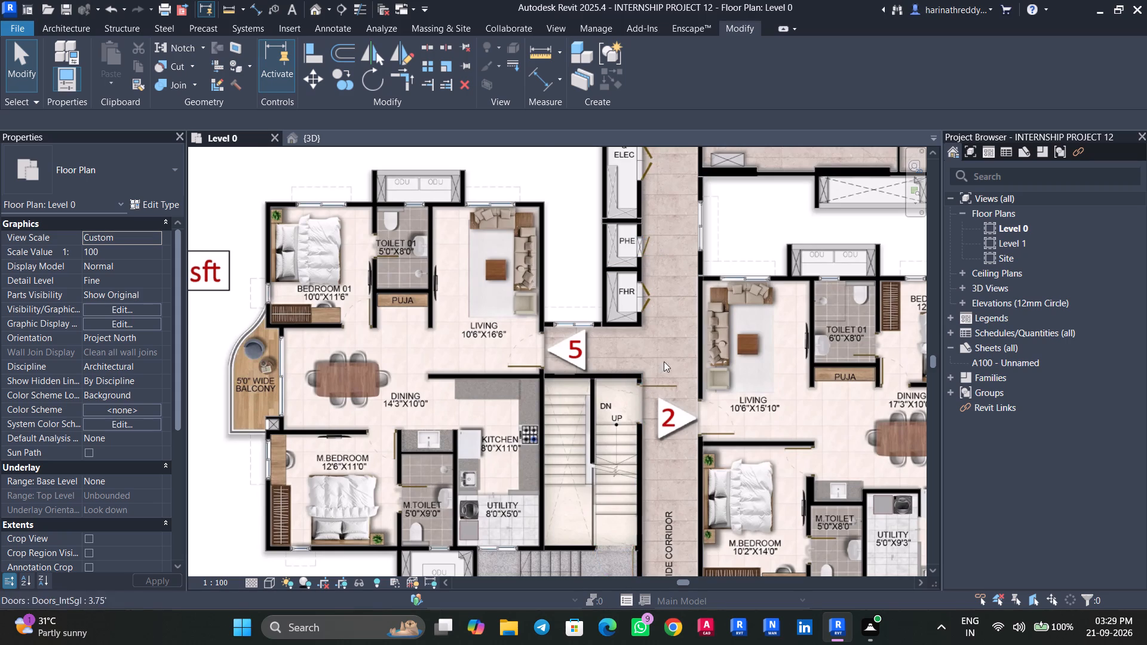
pyautogui.moveTo(665, 368); pyautogui.dragTo(634, 533, button='middle')
pyautogui.moveTo(648, 353); pyautogui.dragTo(628, 548, button='middle')
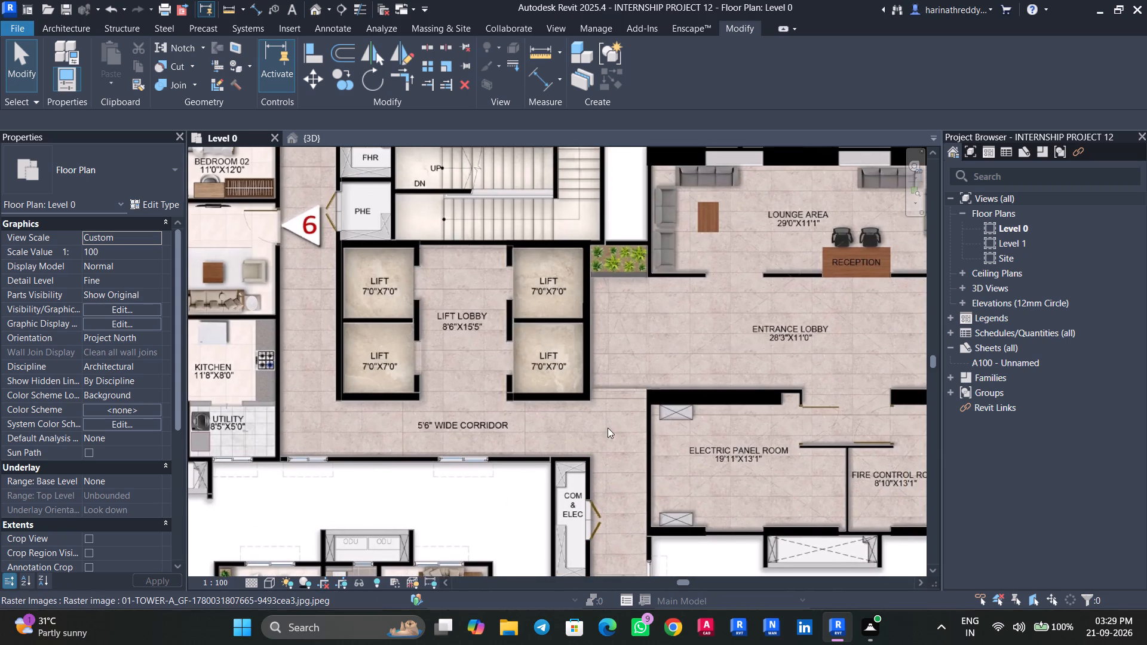
pyautogui.scroll(-5, 607, 400)
pyautogui.scroll(5, 454, 312)
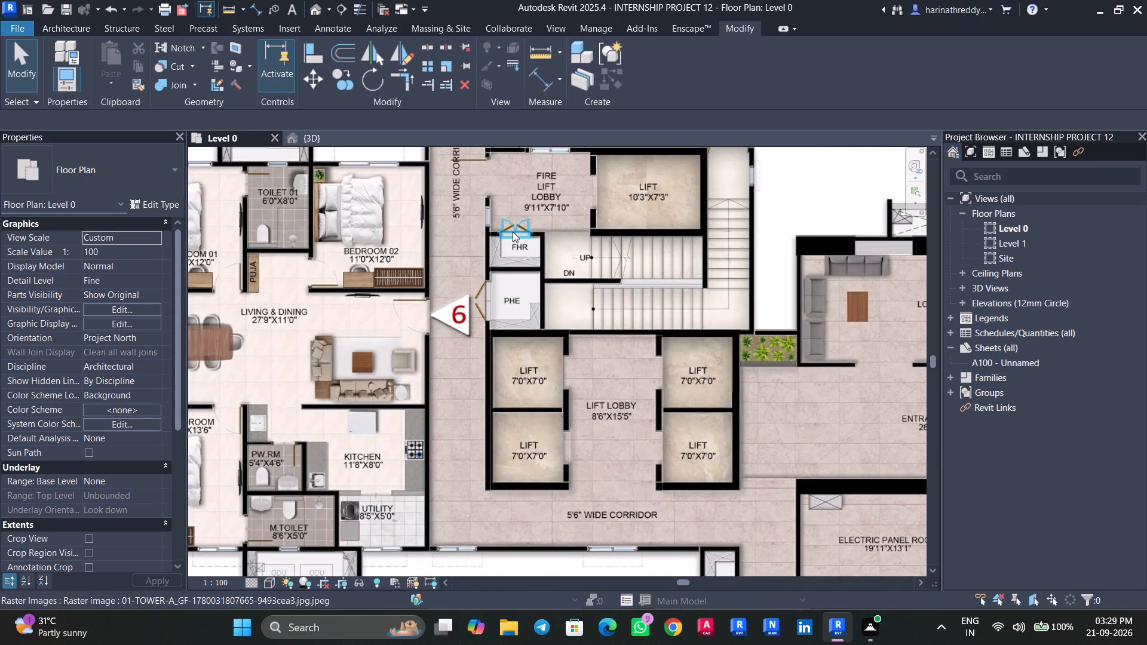
pyautogui.moveTo(517, 263); pyautogui.dragTo(547, 391, button='middle')
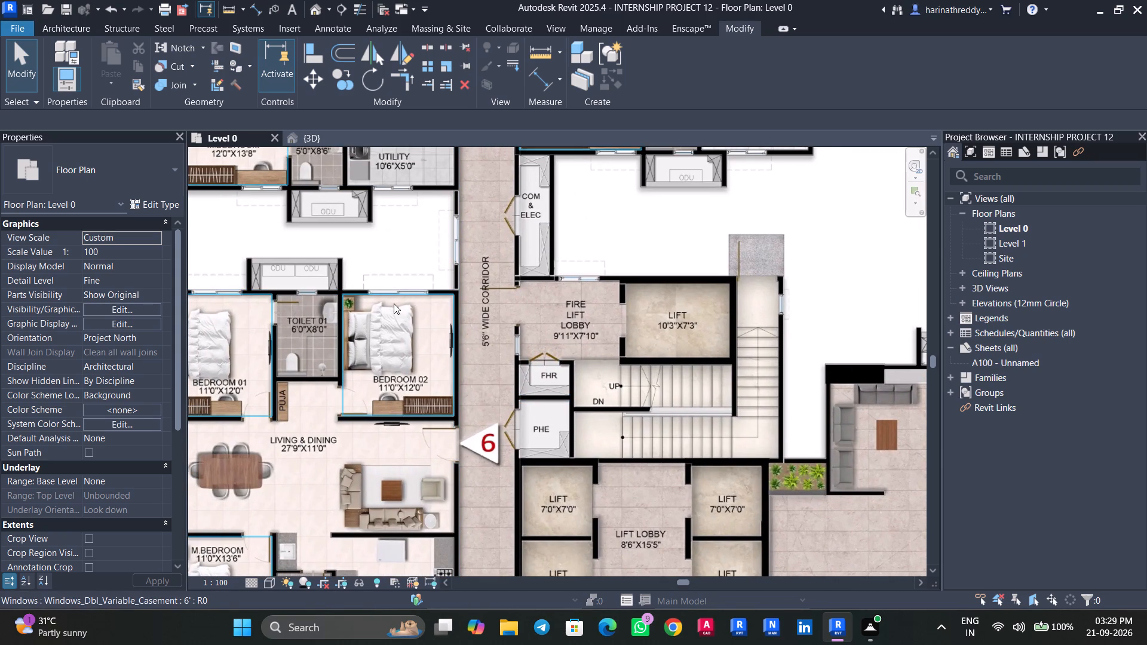
pyautogui.moveTo(479, 262); pyautogui.dragTo(502, 436, button='middle')
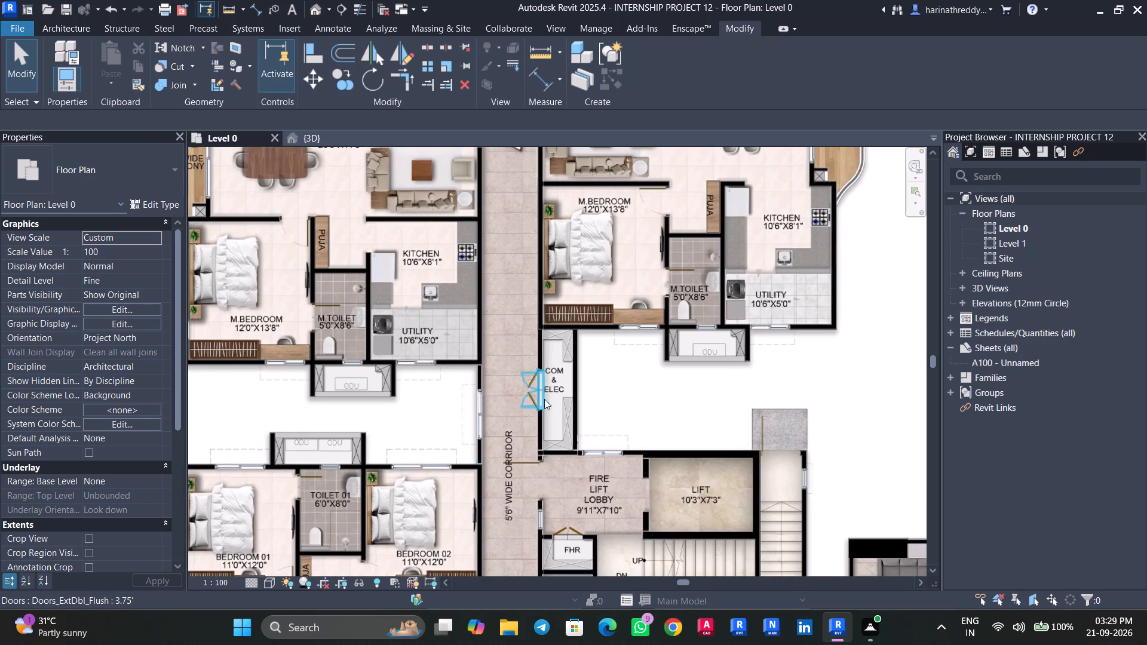
pyautogui.write('wn')
pyautogui.scroll(7, 467, 426)
pyautogui.scroll(-1, 479, 420)
pyautogui.scroll(3, 479, 420)
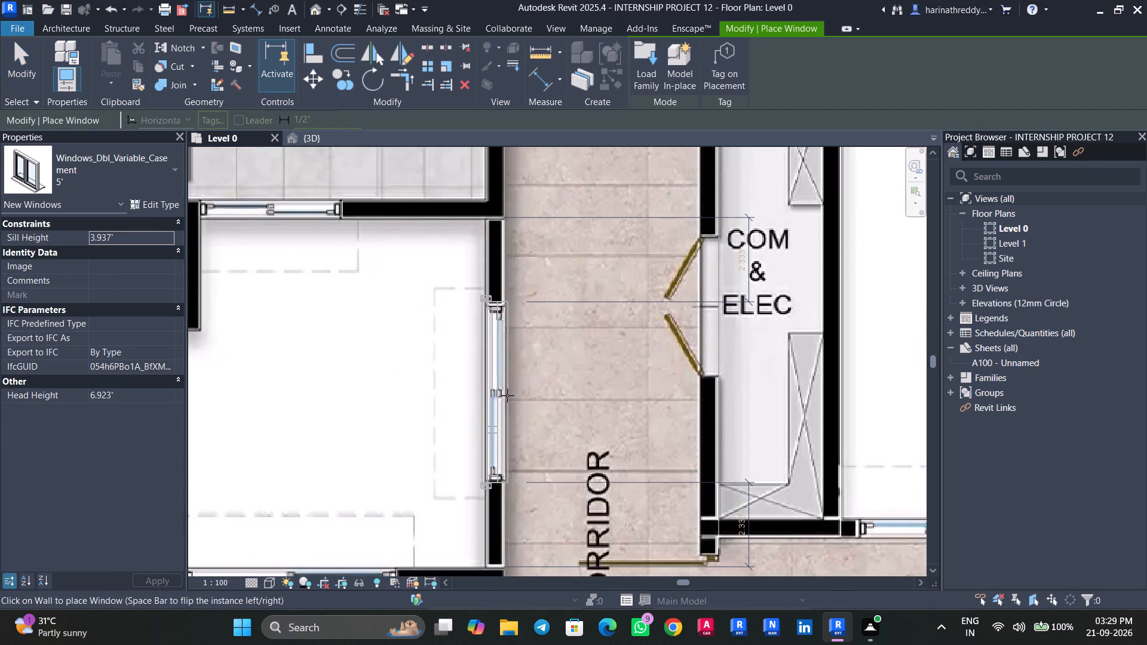
pyautogui.click(507, 395)
pyautogui.scroll(-12, 507, 395)
pyautogui.press('Escape')
pyautogui.press('Escape')
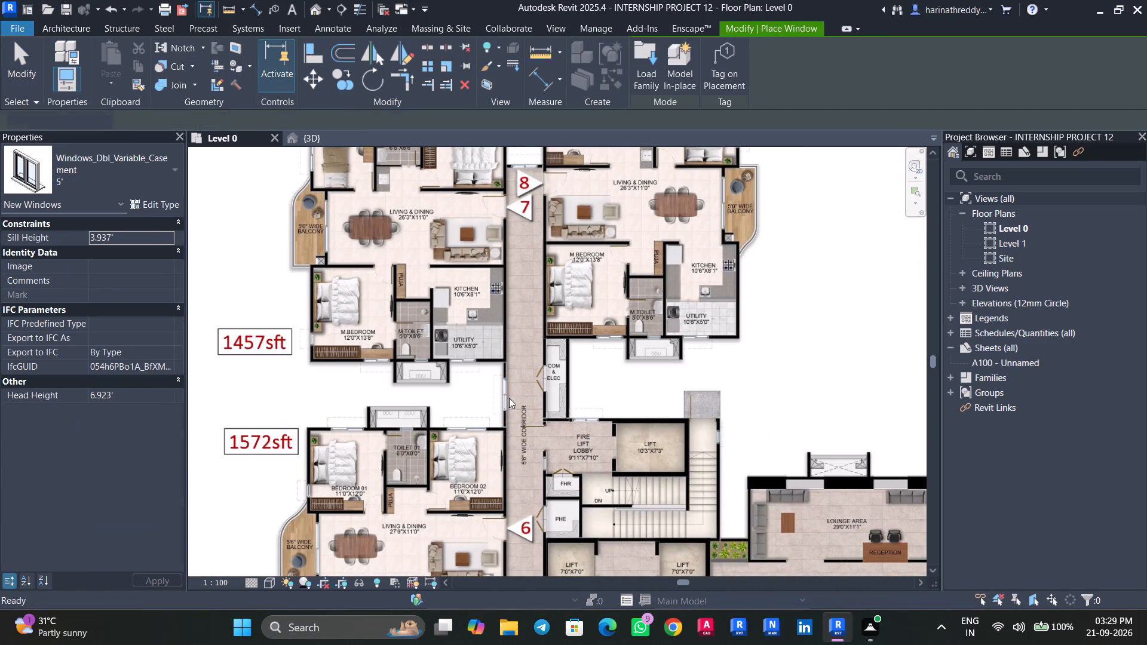
pyautogui.press('Escape')
# Place a Windows_Dbl_Variable_Casement 4' window in the short wall closing the corridor's end by flats 7 and 8.
pyautogui.scroll(9, 517, 159)
pyautogui.moveTo(527, 174); pyautogui.dragTo(523, 320, button='middle')
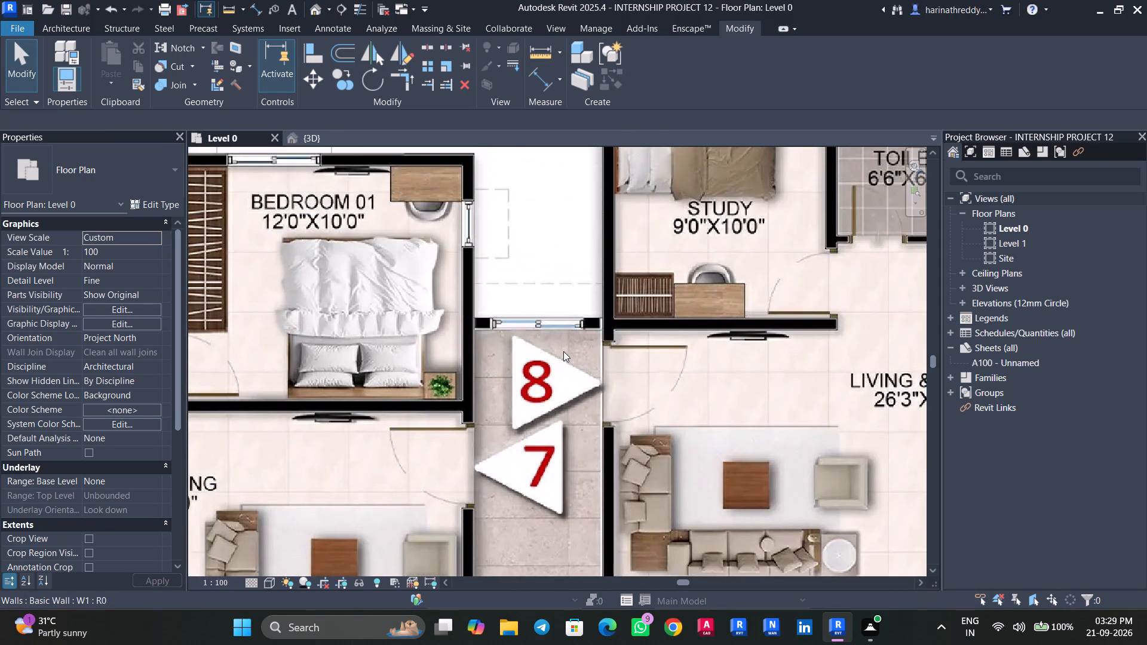
pyautogui.press('w')
pyautogui.press('n')
pyautogui.scroll(5, 541, 318)
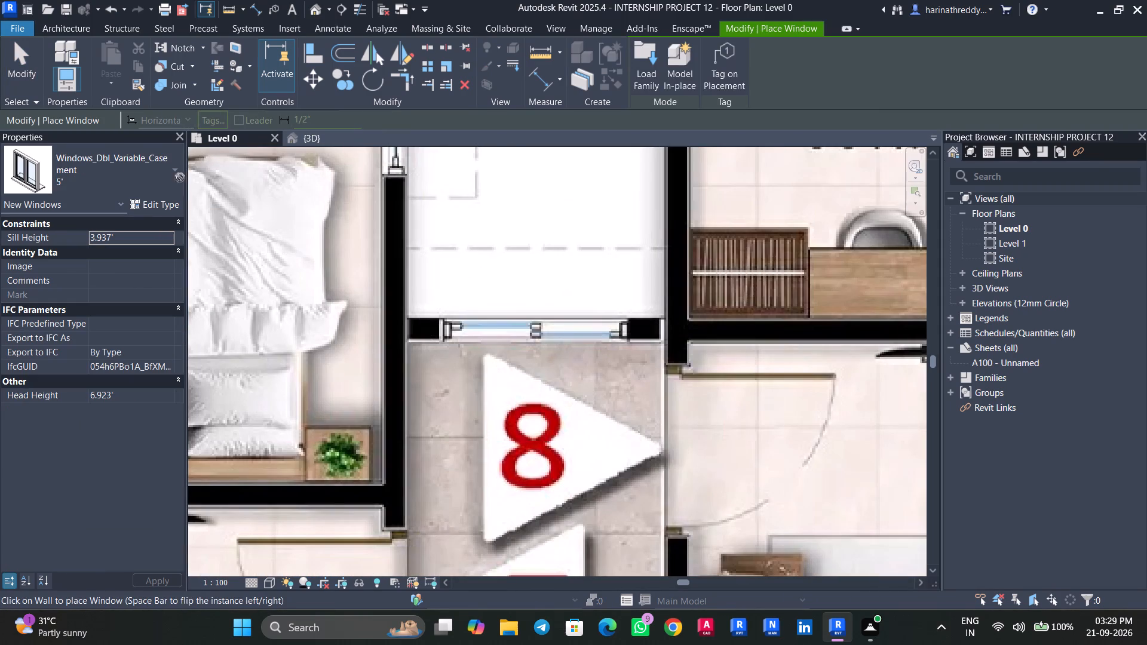
pyautogui.click(114, 158)
pyautogui.scroll(3, 72, 264)
pyautogui.click(52, 364)
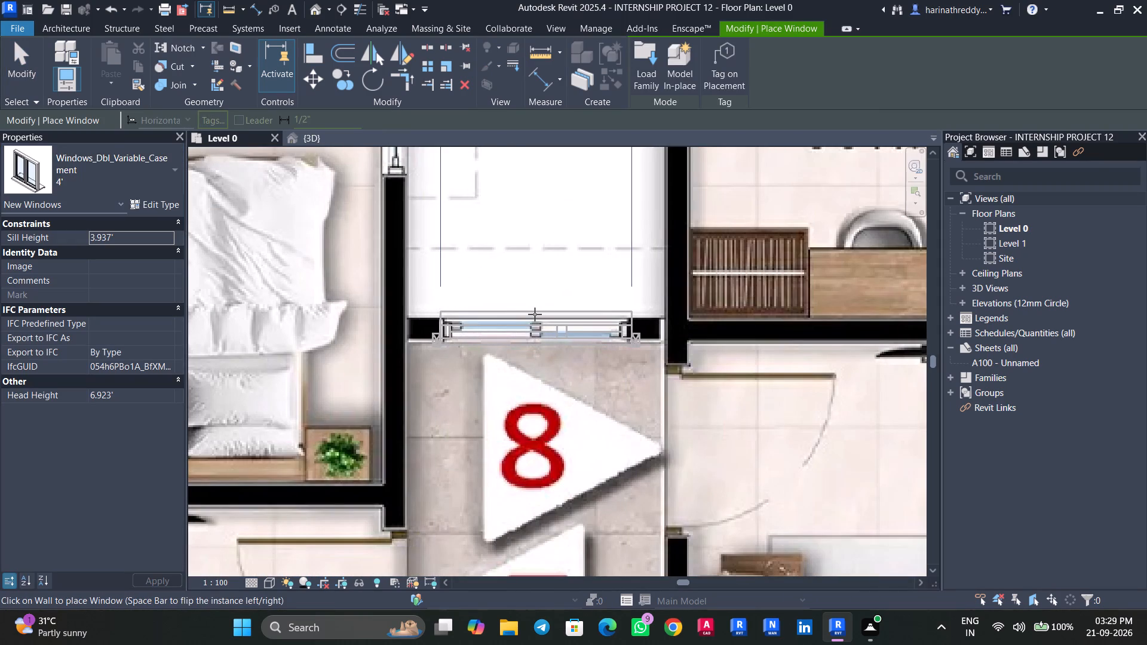
pyautogui.click(535, 314)
pyautogui.scroll(-20, 532, 315)
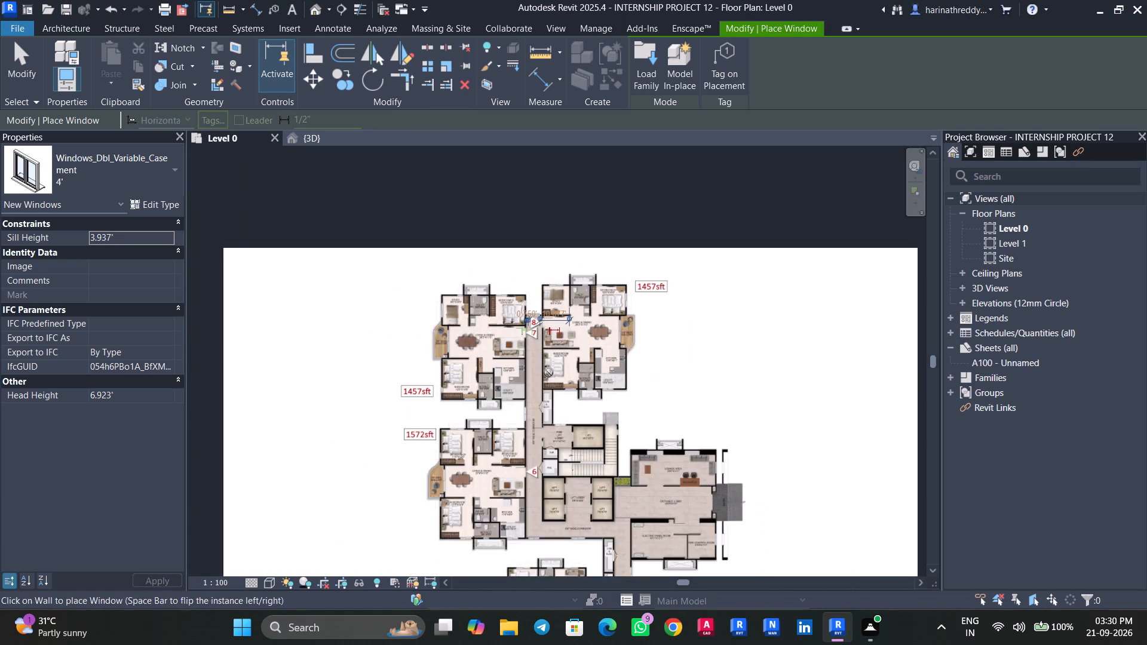
pyautogui.moveTo(547, 392); pyautogui.dragTo(571, 229, button='middle')
pyautogui.press('Escape')
pyautogui.press('Escape')
pyautogui.press('Escape')
# Check the doors and windows along the Level 0 corridor, from flats 3 and 4 to flats 7 and 8 and the lift lobby.
pyautogui.scroll(6, 662, 417)
pyautogui.moveTo(656, 438); pyautogui.dragTo(647, 174, button='middle')
pyautogui.scroll(5, 613, 469)
pyautogui.moveTo(615, 450); pyautogui.dragTo(615, 204, button='middle')
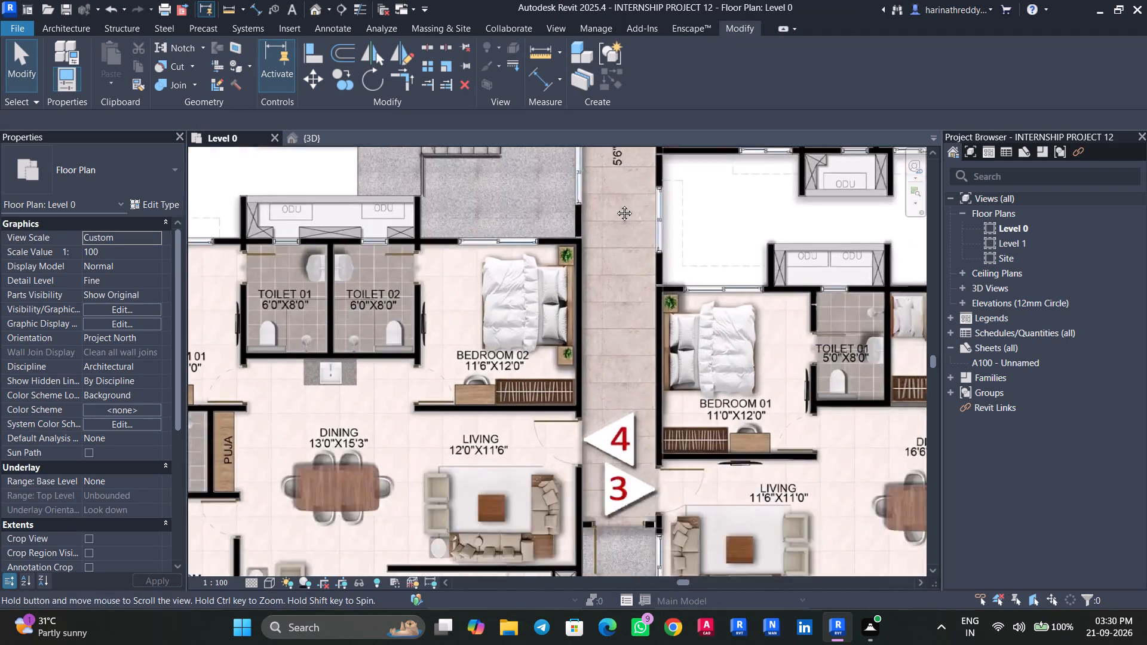
pyautogui.moveTo(615, 204); pyautogui.dragTo(605, 90, button='middle')
pyautogui.scroll(-6, 637, 328)
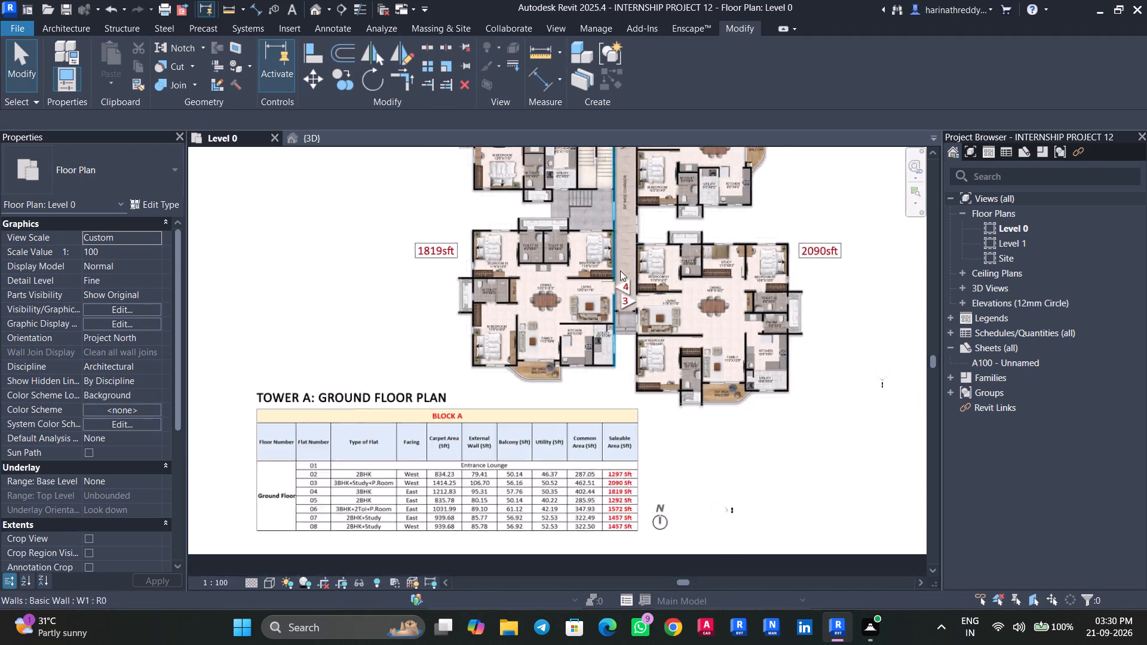
pyautogui.scroll(-4, 620, 271)
pyautogui.moveTo(620, 279); pyautogui.dragTo(622, 392, button='middle')
pyautogui.moveTo(618, 312); pyautogui.dragTo(614, 409, button='middle')
pyautogui.scroll(4, 596, 364)
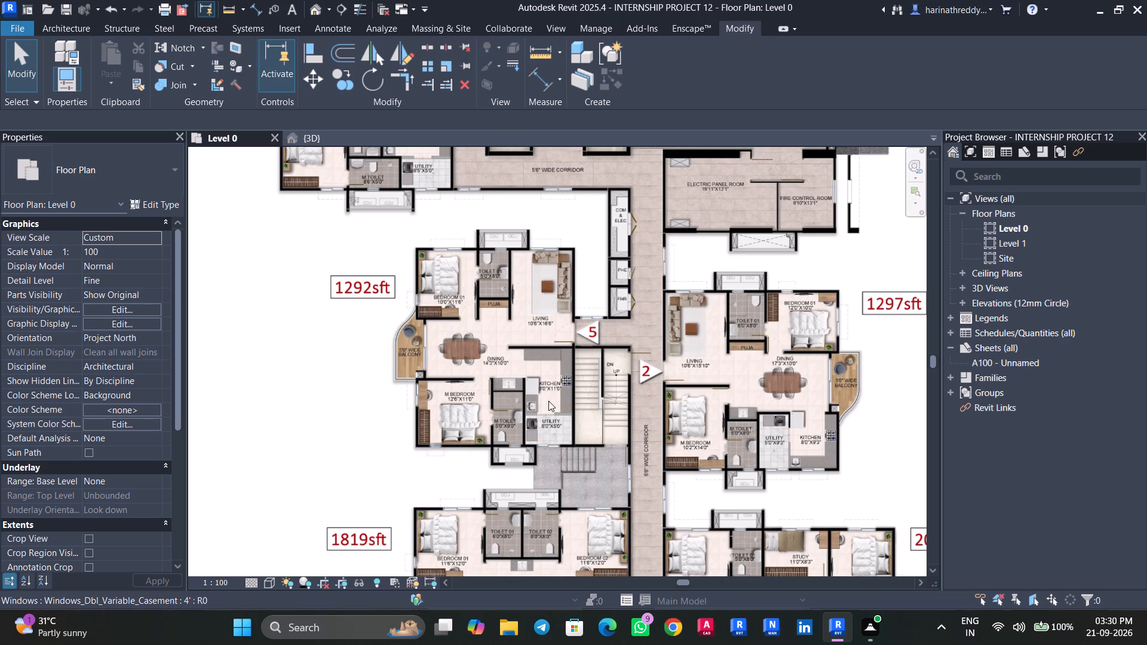
pyautogui.moveTo(545, 232); pyautogui.dragTo(531, 365, button='middle')
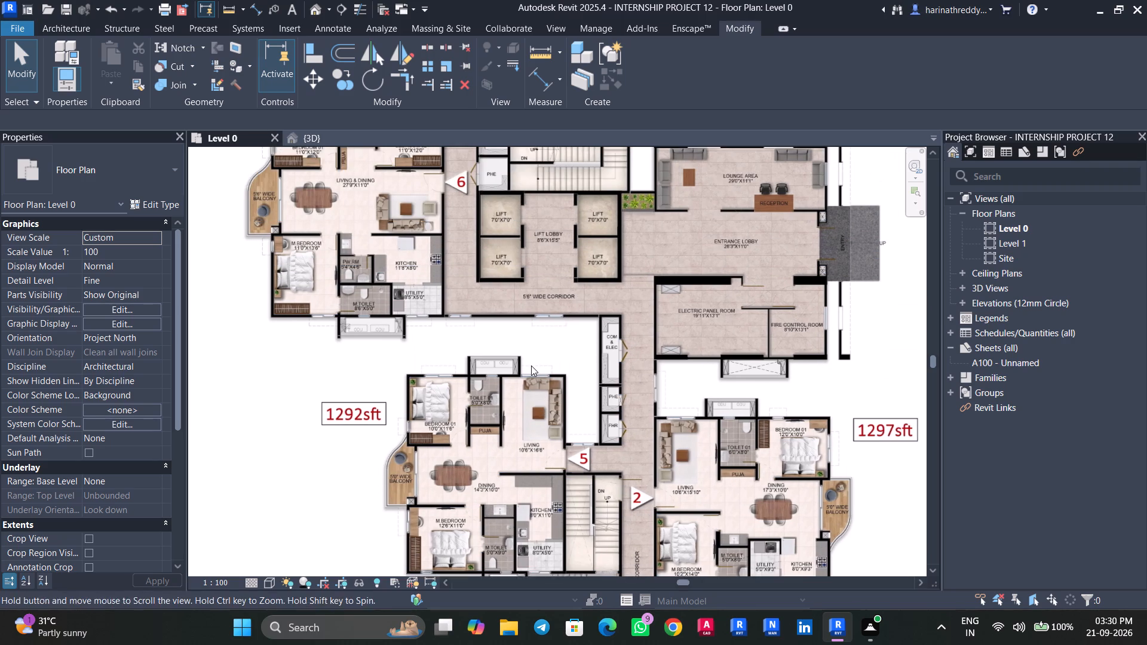
pyautogui.moveTo(531, 365); pyautogui.dragTo(533, 365, button='middle')
pyautogui.moveTo(501, 296); pyautogui.dragTo(479, 426, button='middle')
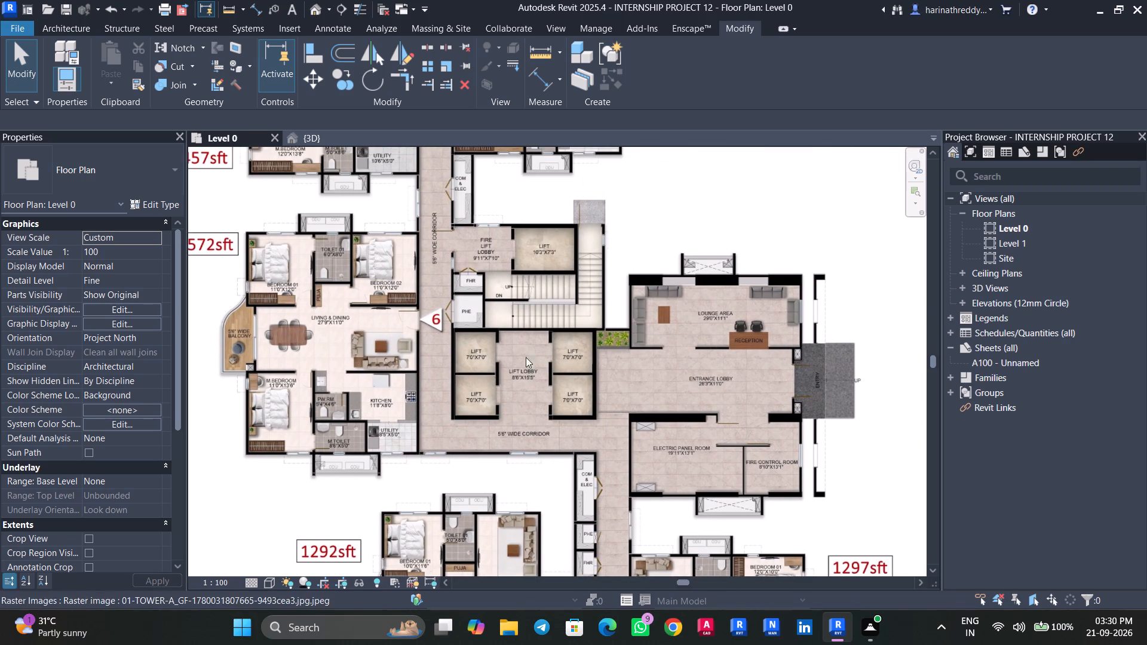
pyautogui.moveTo(461, 269); pyautogui.dragTo(489, 400, button='middle')
pyautogui.scroll(-1, 464, 296)
pyautogui.moveTo(464, 321); pyautogui.dragTo(468, 403, button='middle')
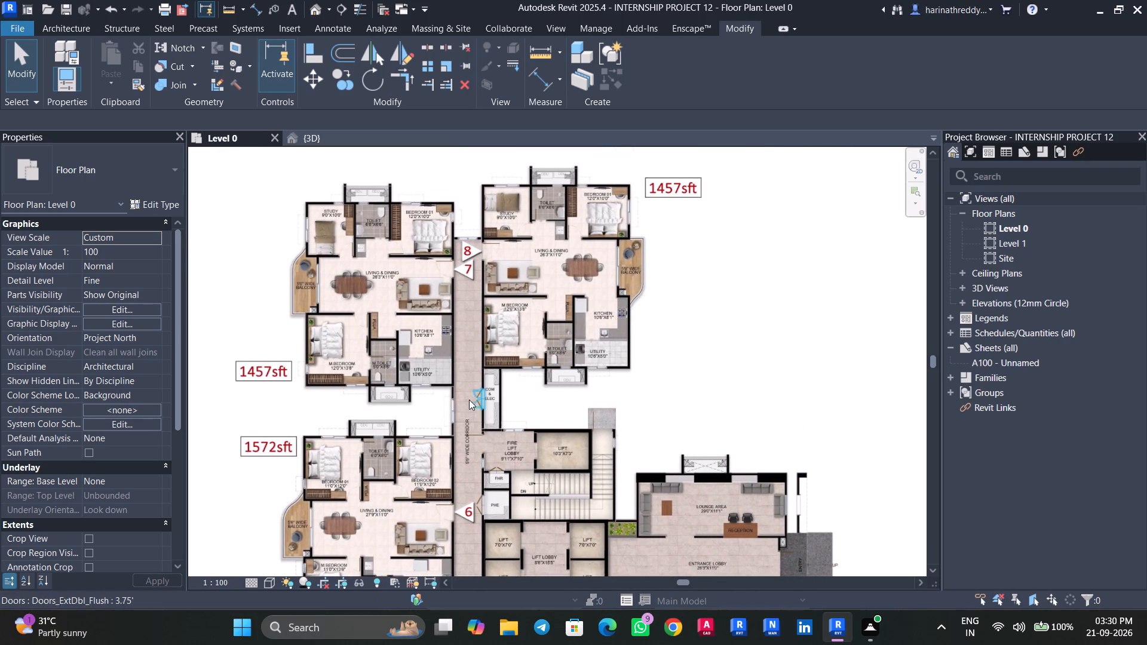
pyautogui.scroll(-3, 579, 363)
pyautogui.moveTo(661, 389); pyautogui.dragTo(687, 246, button='middle')
pyautogui.scroll(6, 646, 417)
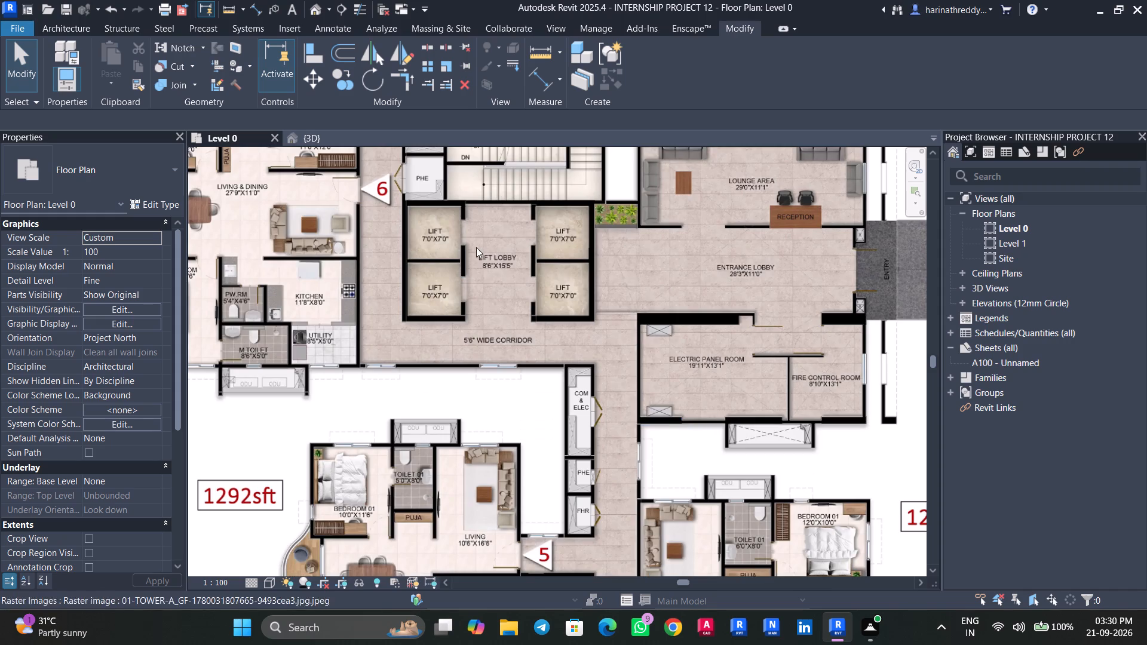
# Review the Level 0 model in 3D, from the whole tower to the windows in the end walls beside the corridor.
pyautogui.click(341, 136)
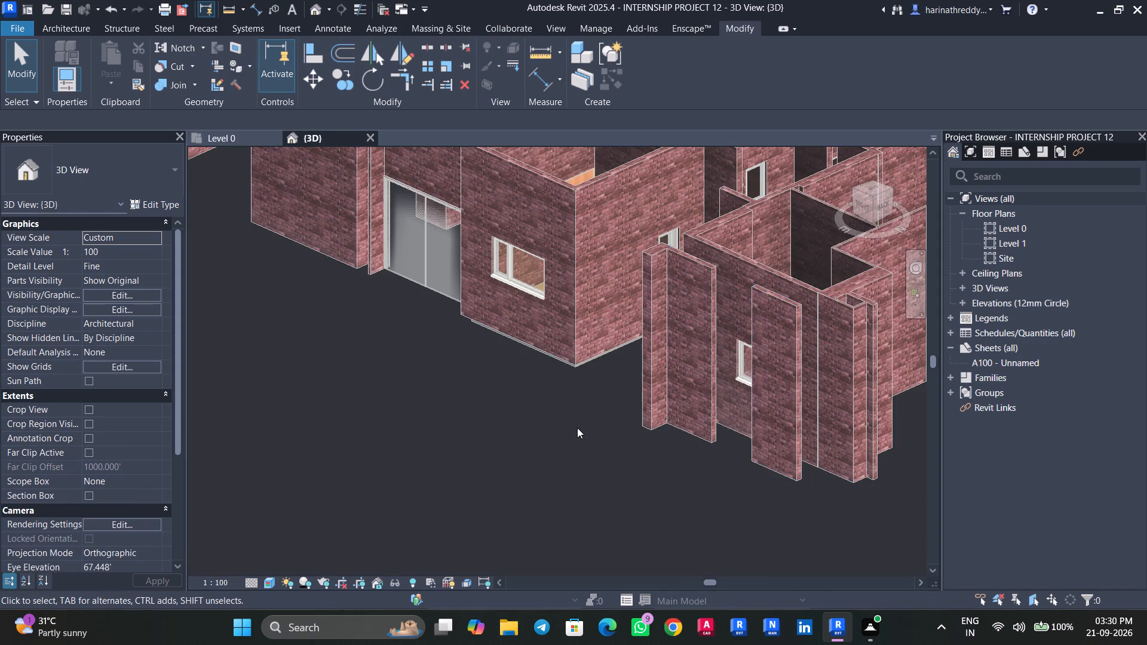
pyautogui.scroll(-12, 578, 426)
pyautogui.keyDown('shift'); pyautogui.moveTo(446, 463); pyautogui.dragTo(714, 469, button='middle'); pyautogui.keyUp('shift')
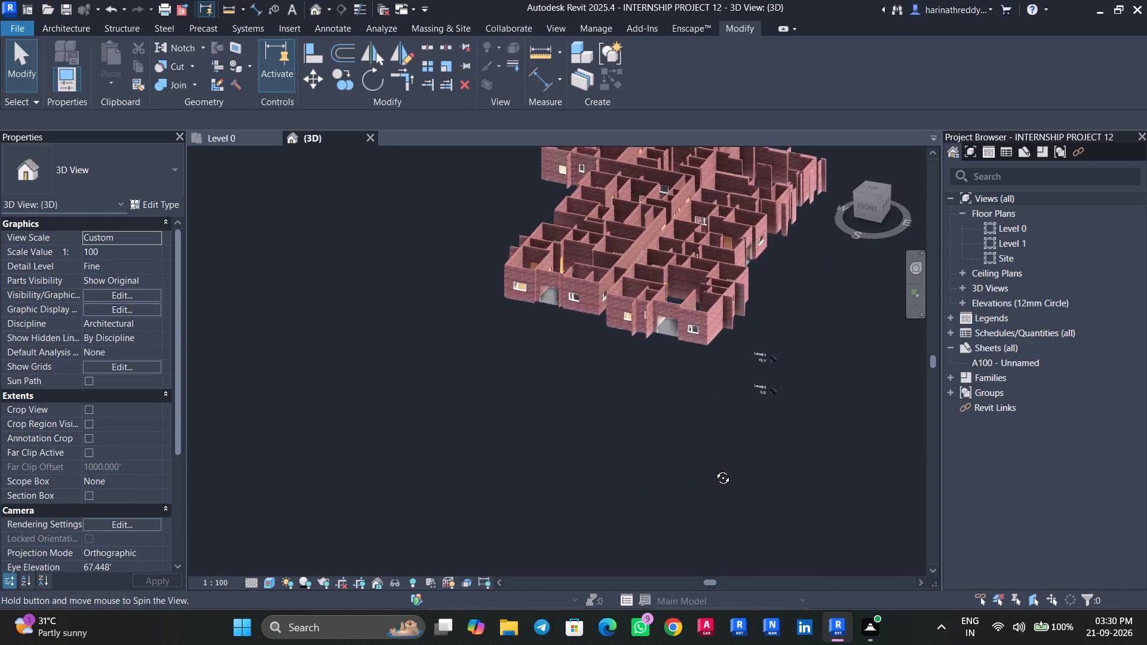
pyautogui.keyDown('shift'); pyautogui.moveTo(714, 469); pyautogui.dragTo(396, 489, button='middle'); pyautogui.keyUp('shift')
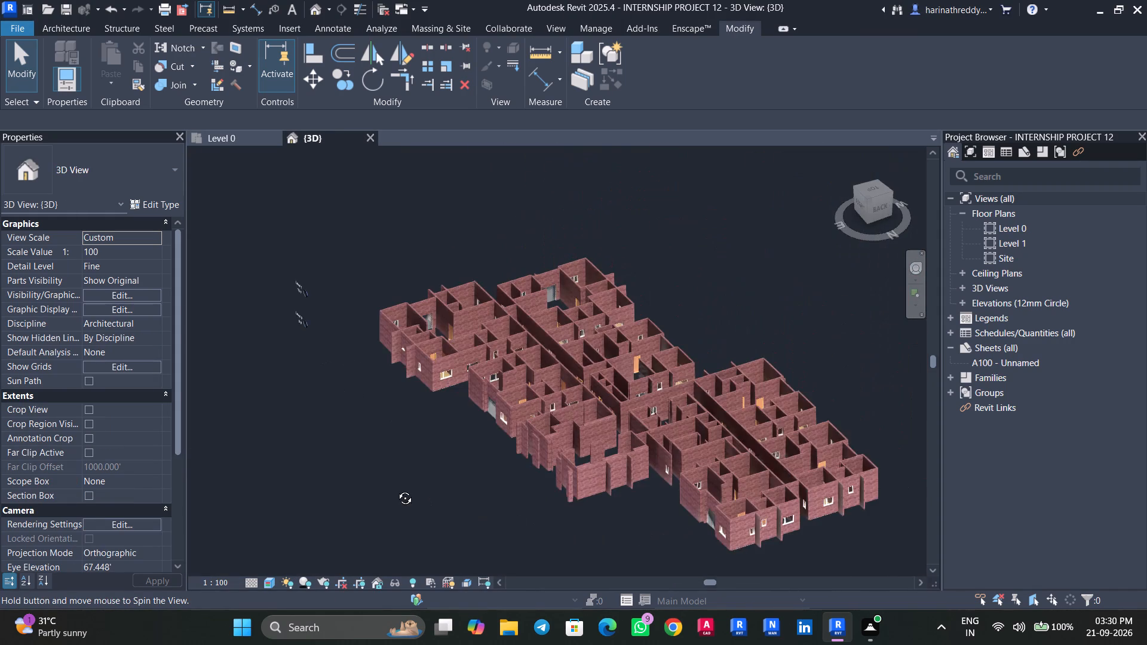
pyautogui.keyDown('shift'); pyautogui.moveTo(396, 489); pyautogui.dragTo(381, 491, button='middle'); pyautogui.keyUp('shift')
pyautogui.scroll(6, 735, 529)
pyautogui.keyDown('shift'); pyautogui.moveTo(754, 562); pyautogui.dragTo(710, 552, button='middle'); pyautogui.keyUp('shift')
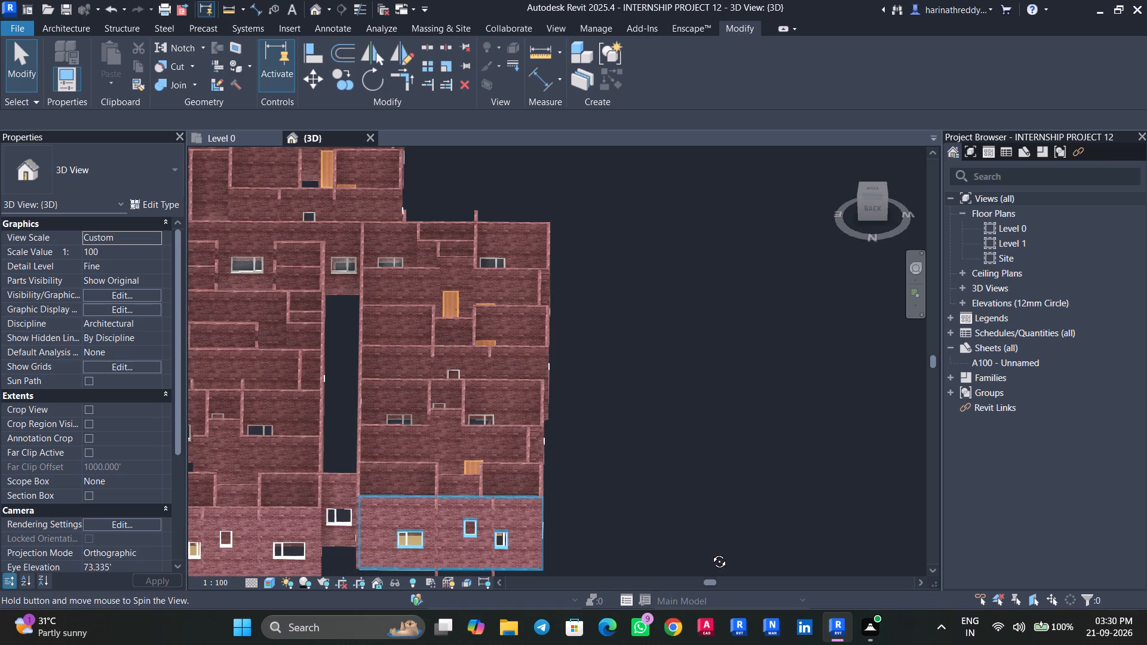
pyautogui.keyDown('shift'); pyautogui.moveTo(710, 552); pyautogui.dragTo(711, 552, button='middle'); pyautogui.keyUp('shift')
pyautogui.scroll(10, 341, 530)
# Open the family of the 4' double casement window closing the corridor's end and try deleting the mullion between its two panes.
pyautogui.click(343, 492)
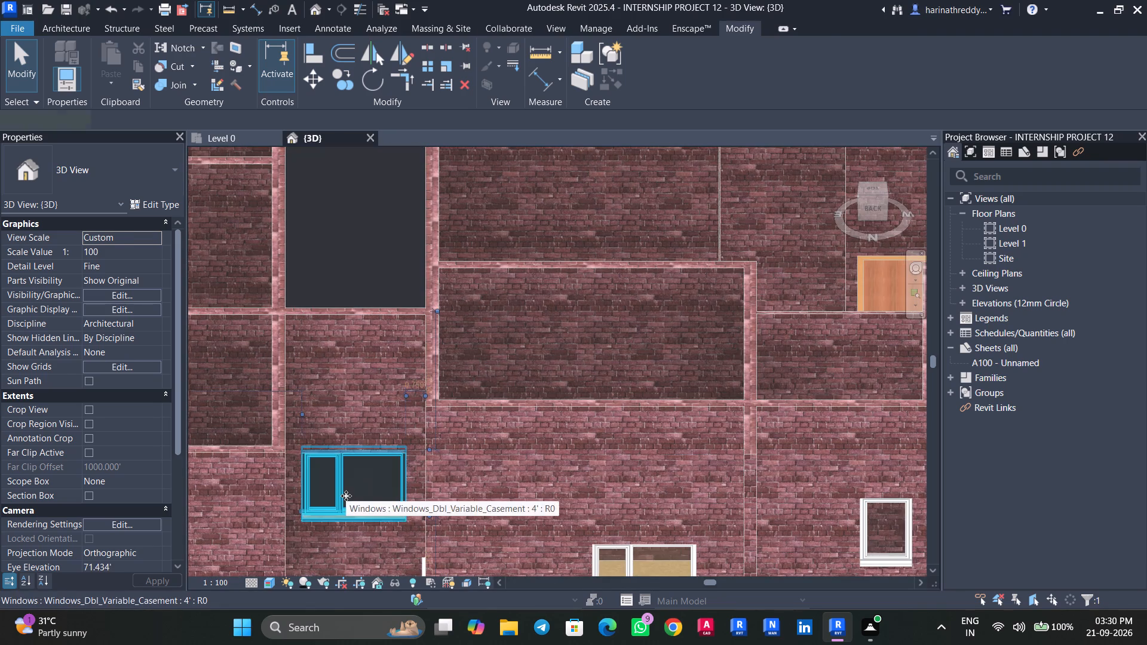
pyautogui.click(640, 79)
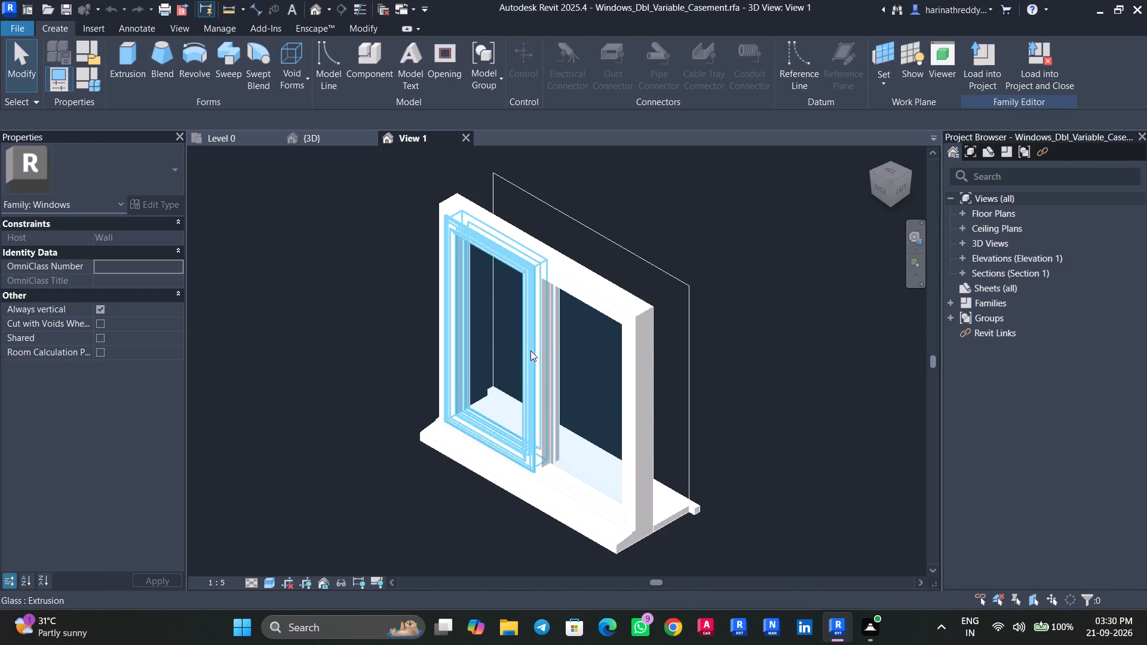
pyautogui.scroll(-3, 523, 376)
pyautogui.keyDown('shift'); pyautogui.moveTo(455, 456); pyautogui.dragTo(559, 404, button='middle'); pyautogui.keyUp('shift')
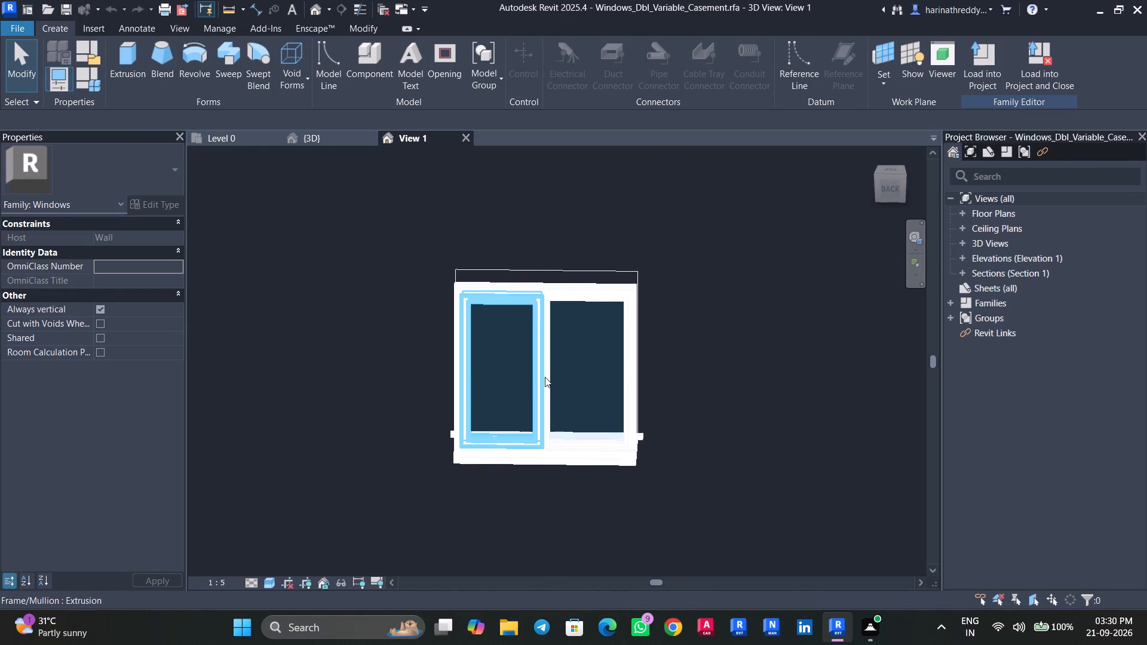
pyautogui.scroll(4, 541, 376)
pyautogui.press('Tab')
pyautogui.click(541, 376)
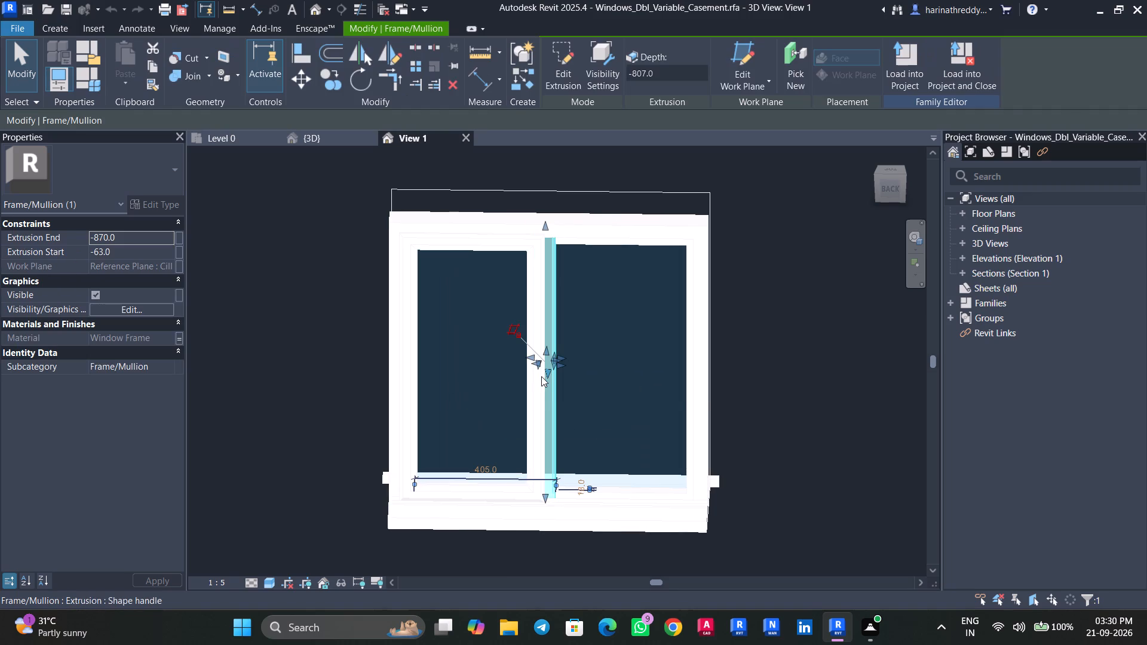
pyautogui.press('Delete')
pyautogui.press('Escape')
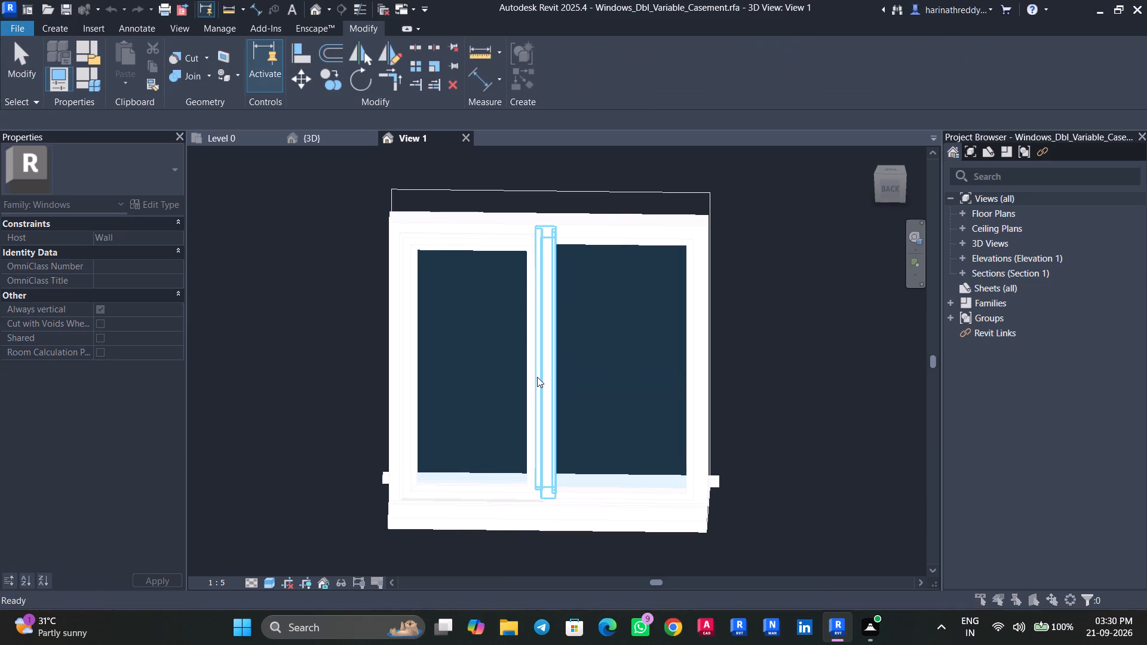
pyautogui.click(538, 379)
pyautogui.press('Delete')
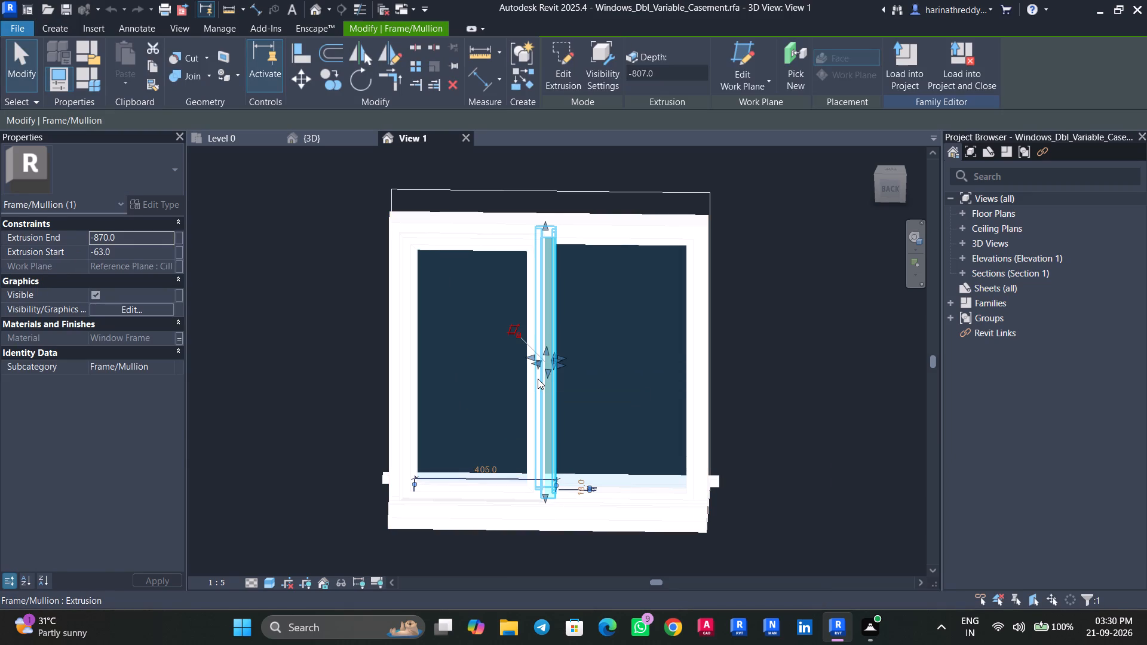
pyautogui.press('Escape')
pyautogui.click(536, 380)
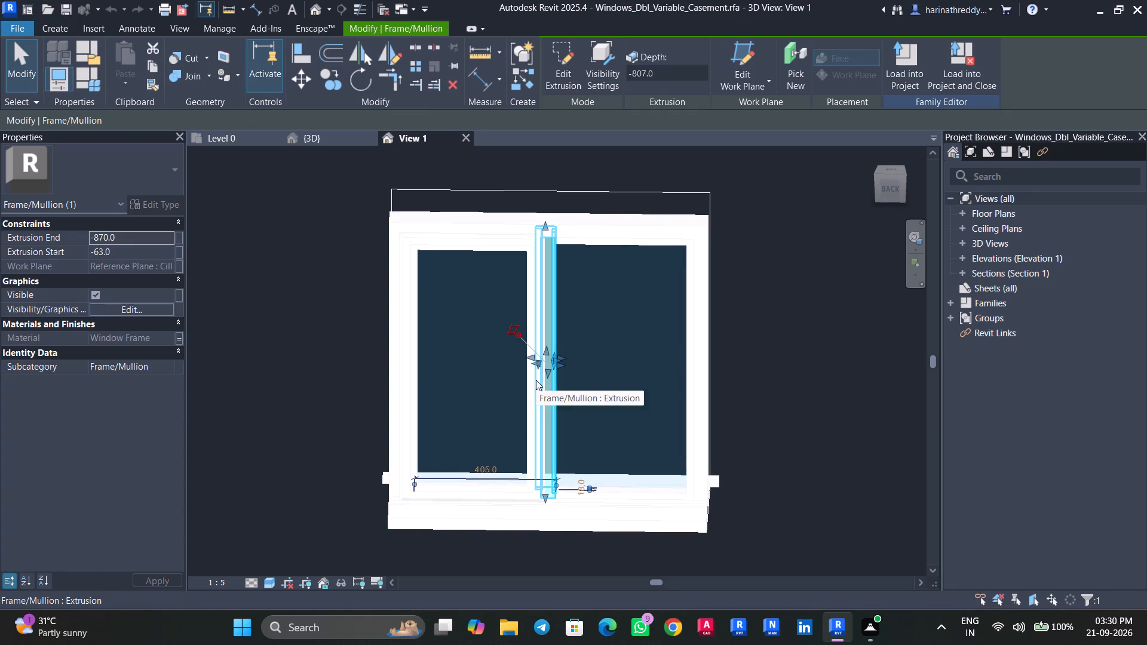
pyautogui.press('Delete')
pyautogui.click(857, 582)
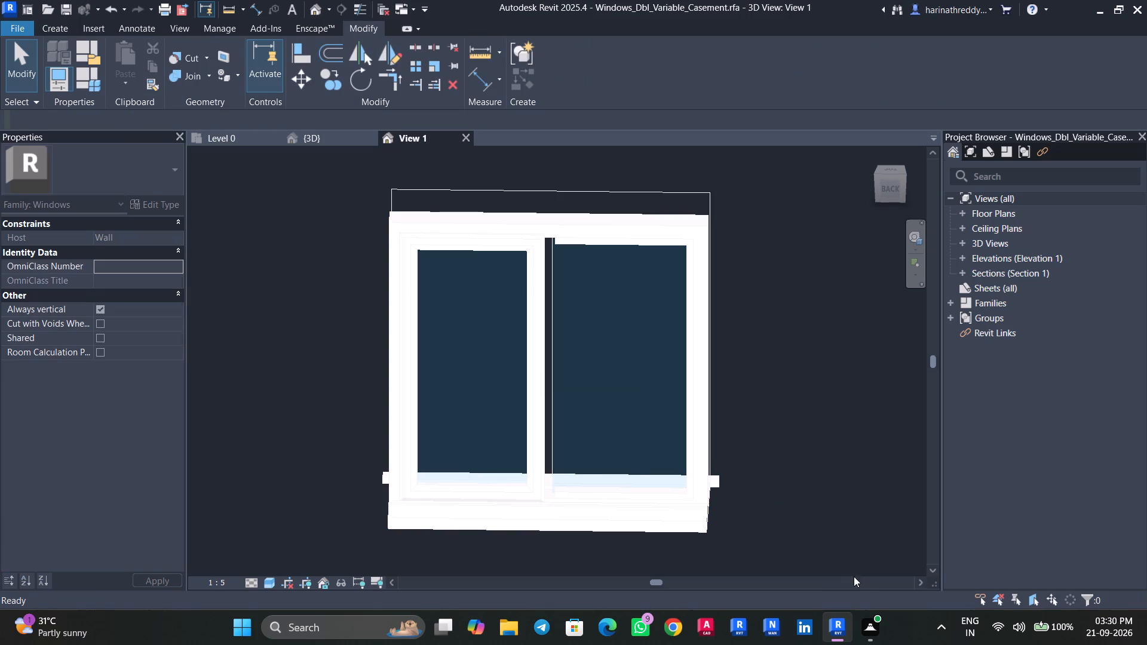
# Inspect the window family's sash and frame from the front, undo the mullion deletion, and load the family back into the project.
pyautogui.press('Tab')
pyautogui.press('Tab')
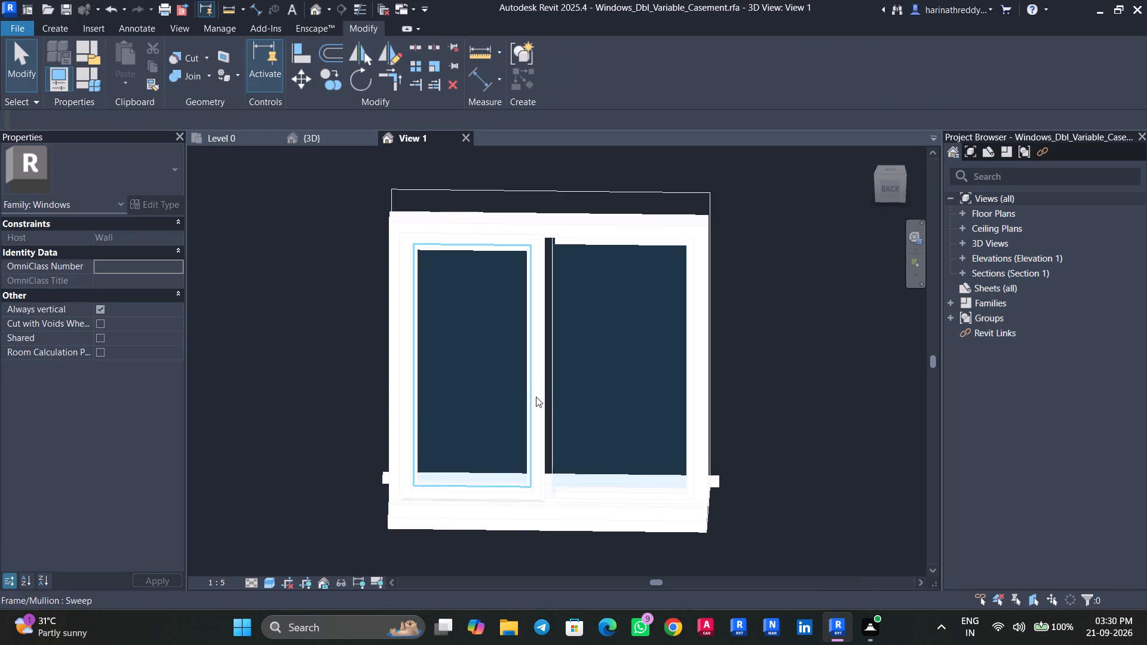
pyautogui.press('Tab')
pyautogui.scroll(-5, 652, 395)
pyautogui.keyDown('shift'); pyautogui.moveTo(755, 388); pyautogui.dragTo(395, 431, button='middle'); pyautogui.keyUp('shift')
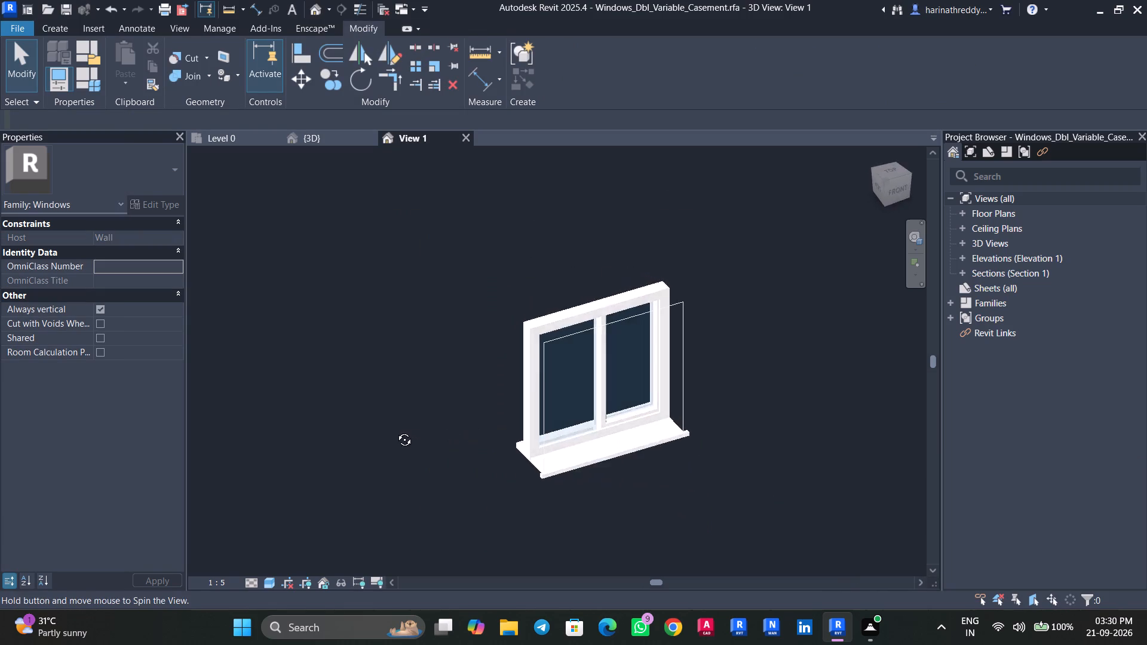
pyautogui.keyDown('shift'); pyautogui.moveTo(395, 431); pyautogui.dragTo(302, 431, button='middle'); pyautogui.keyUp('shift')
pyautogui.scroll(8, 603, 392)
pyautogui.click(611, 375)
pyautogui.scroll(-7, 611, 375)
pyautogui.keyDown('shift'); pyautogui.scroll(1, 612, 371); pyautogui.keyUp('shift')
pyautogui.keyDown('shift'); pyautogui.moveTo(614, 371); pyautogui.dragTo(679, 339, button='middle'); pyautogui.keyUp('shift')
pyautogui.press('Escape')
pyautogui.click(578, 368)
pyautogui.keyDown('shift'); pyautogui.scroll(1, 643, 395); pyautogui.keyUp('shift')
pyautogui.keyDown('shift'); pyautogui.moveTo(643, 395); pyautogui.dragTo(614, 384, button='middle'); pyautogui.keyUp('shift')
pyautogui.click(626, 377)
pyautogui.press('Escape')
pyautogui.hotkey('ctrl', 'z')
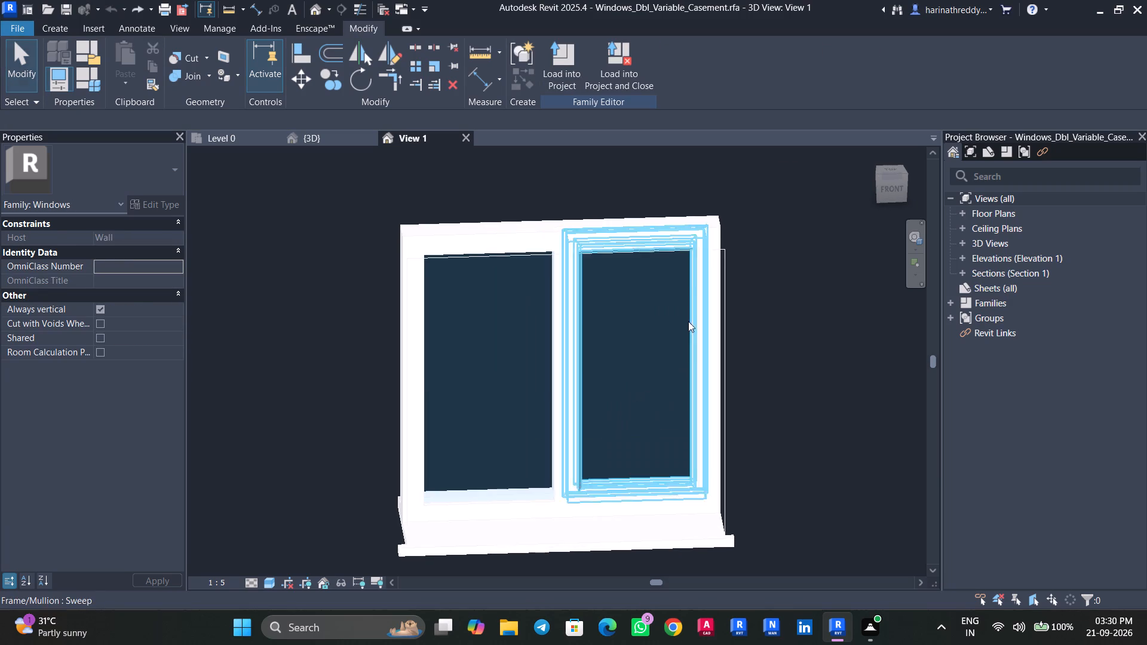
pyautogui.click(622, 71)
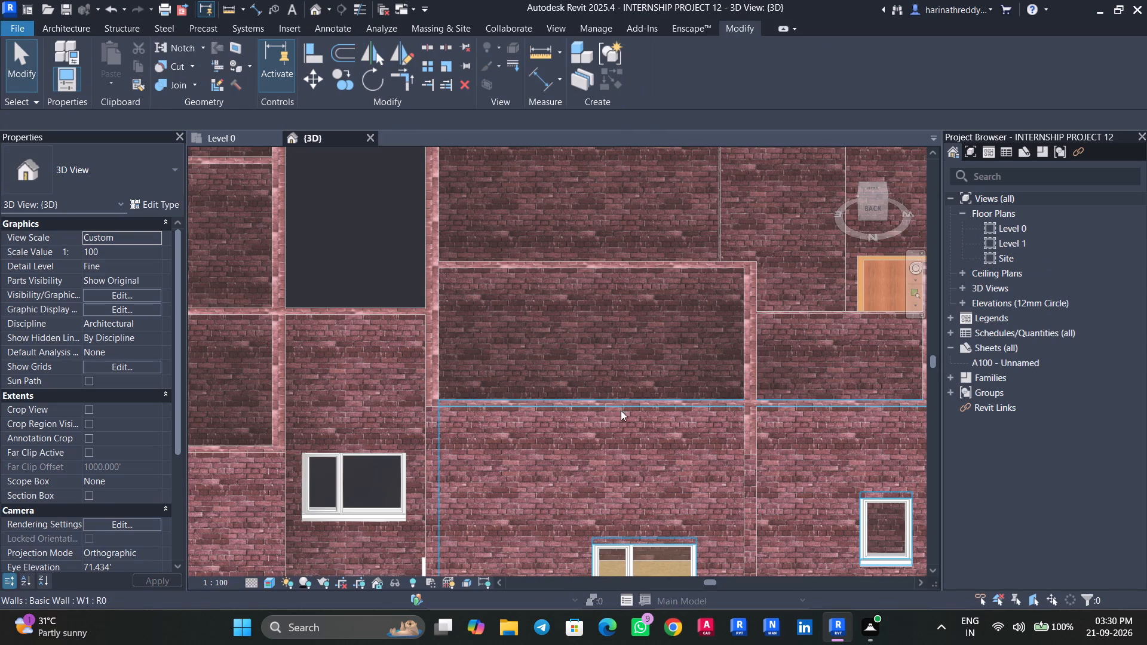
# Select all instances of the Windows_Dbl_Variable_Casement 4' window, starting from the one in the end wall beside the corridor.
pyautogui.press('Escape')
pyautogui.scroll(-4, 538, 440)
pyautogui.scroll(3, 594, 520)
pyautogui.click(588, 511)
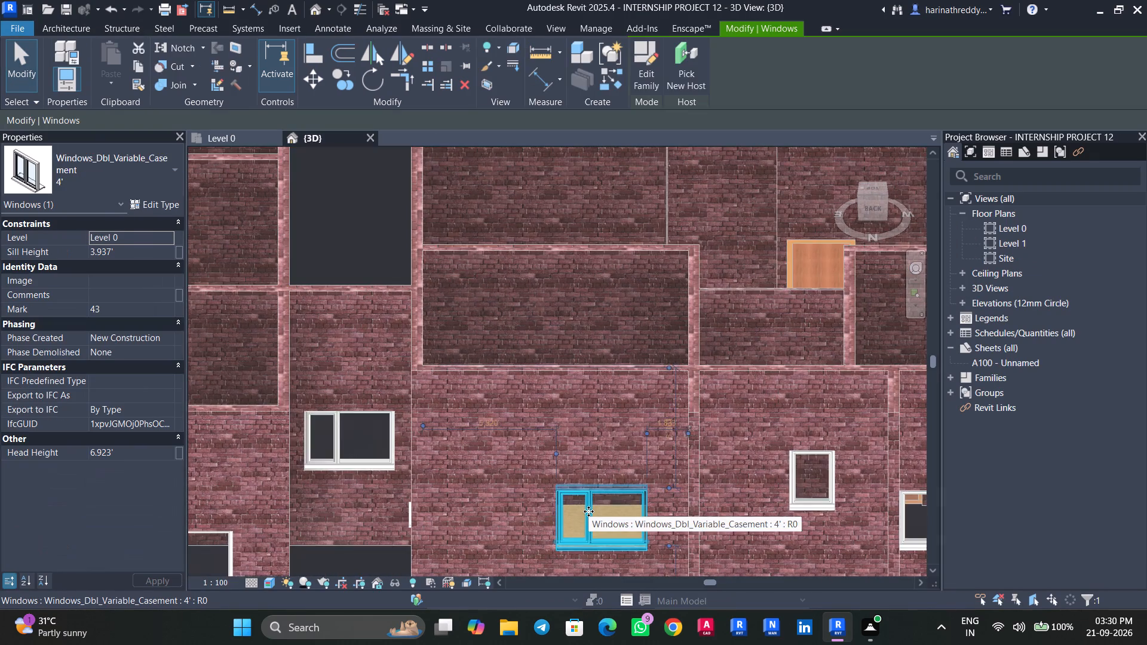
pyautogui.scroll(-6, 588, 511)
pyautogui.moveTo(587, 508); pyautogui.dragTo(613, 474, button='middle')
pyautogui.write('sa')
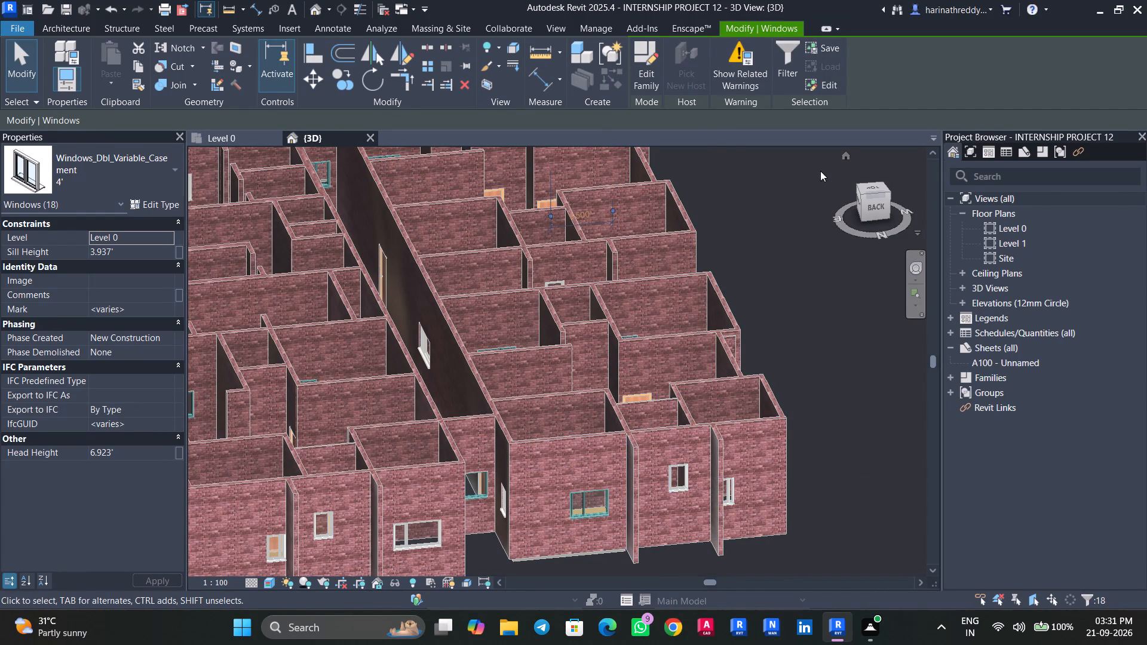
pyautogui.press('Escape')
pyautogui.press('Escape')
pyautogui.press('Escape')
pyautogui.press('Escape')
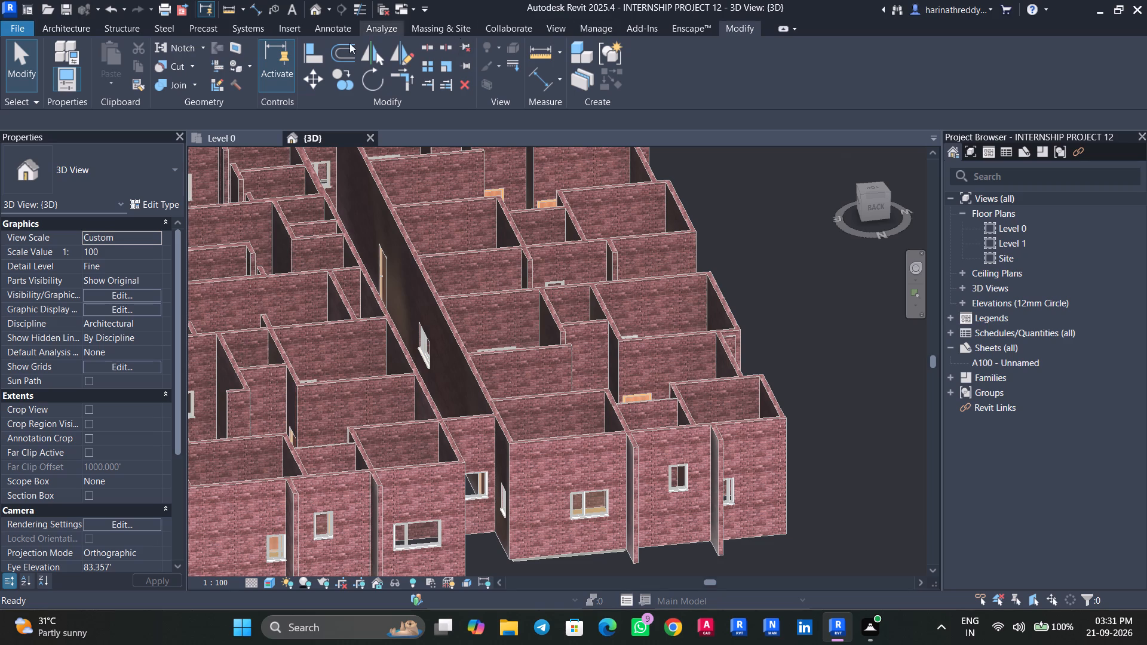
# Load the Windows_Tpl_Variable_Casement family from the Windows category of the Autodesk library.
pyautogui.click(295, 28)
pyautogui.click(661, 60)
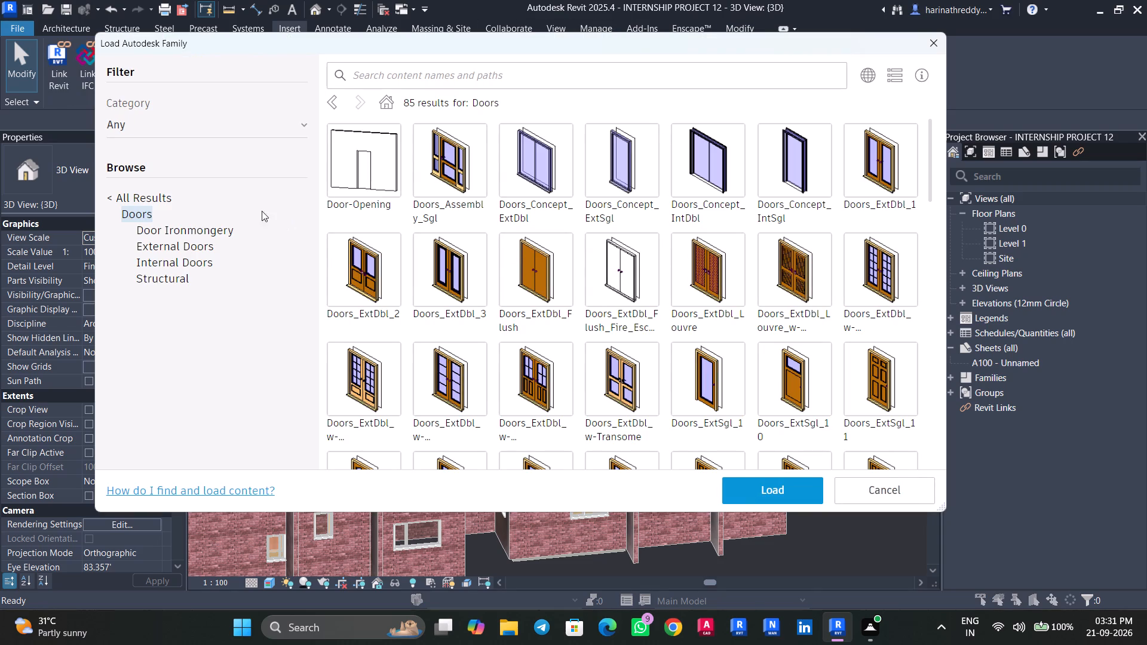
pyautogui.click(388, 103)
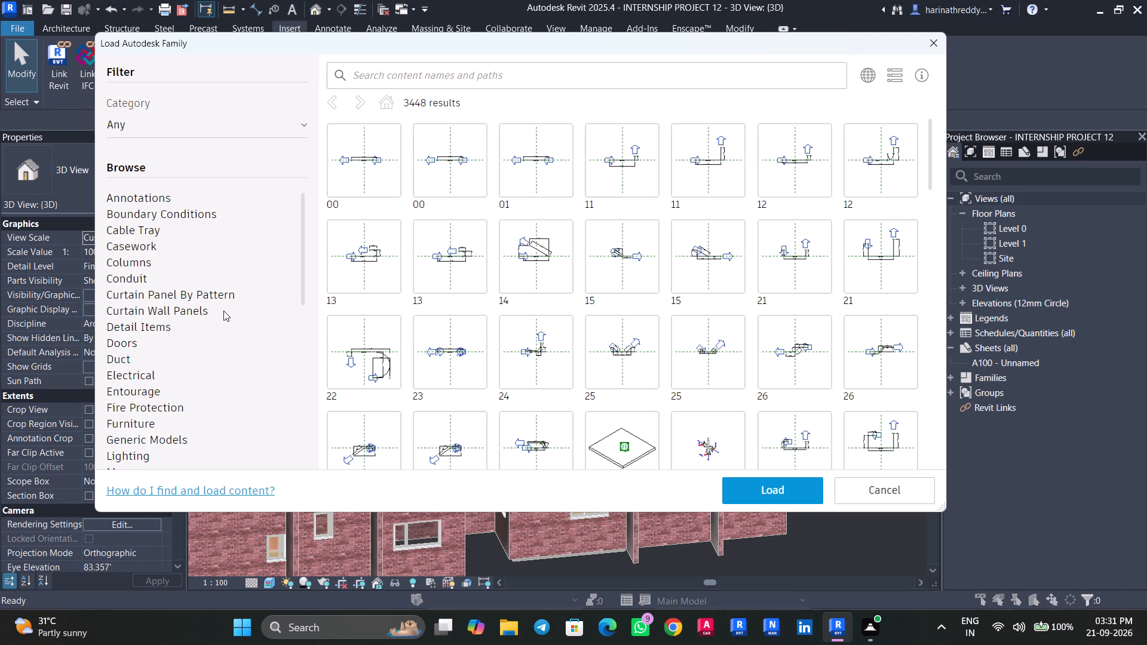
pyautogui.scroll(-14, 224, 311)
pyautogui.click(152, 459)
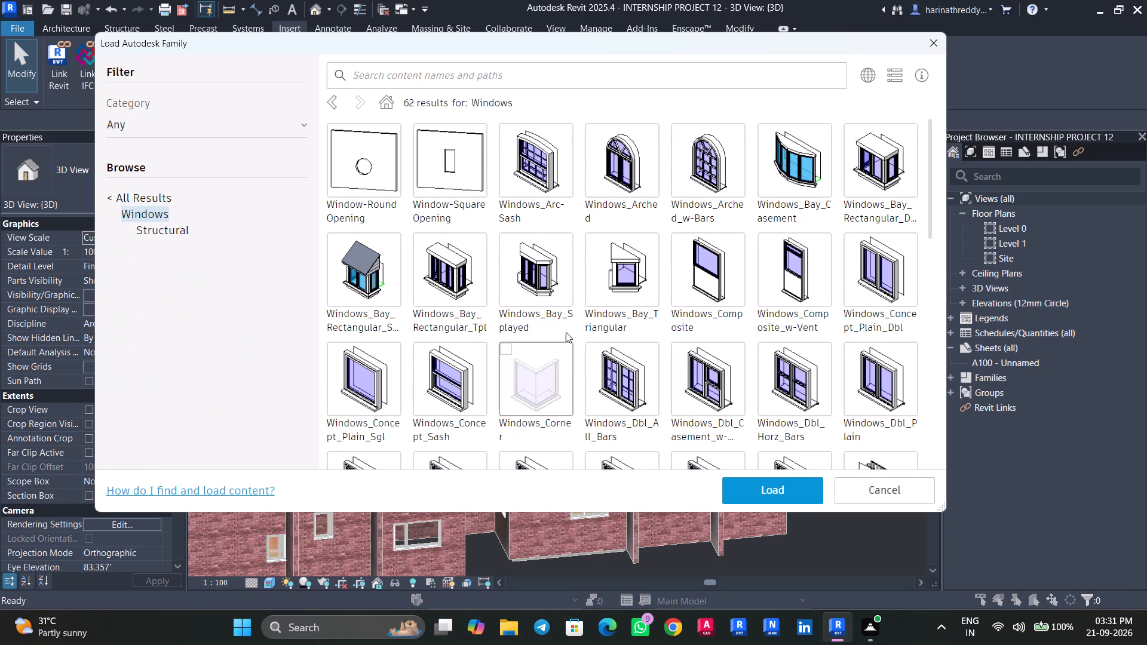
pyautogui.scroll(-3, 566, 332)
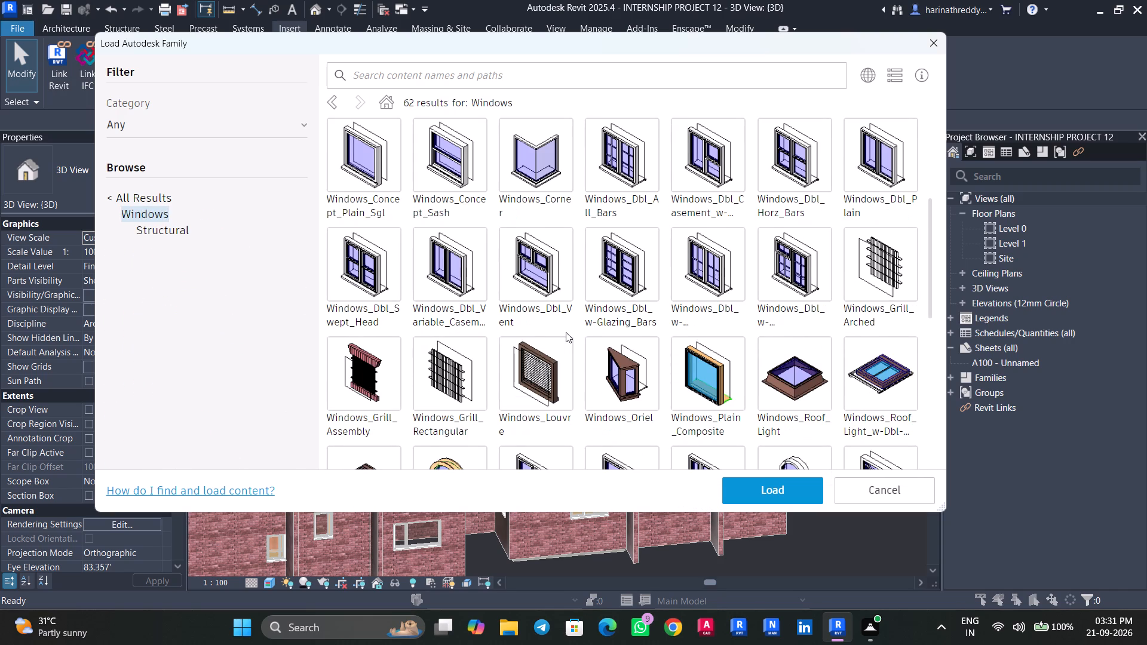
pyautogui.scroll(-5, 655, 333)
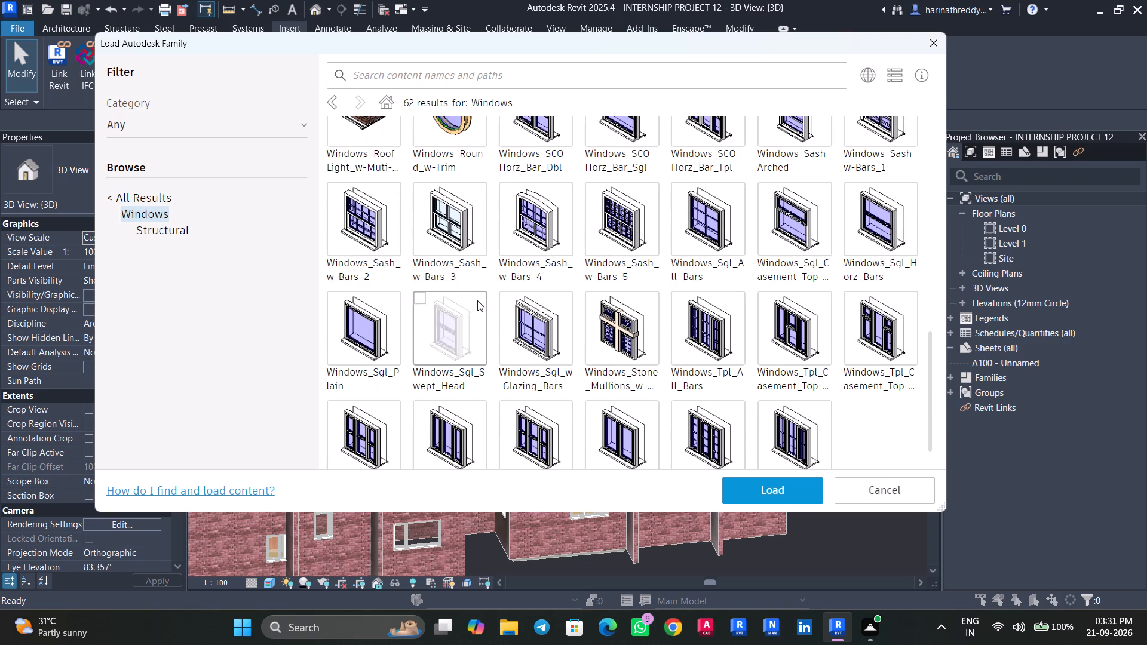
pyautogui.scroll(-2, 480, 281)
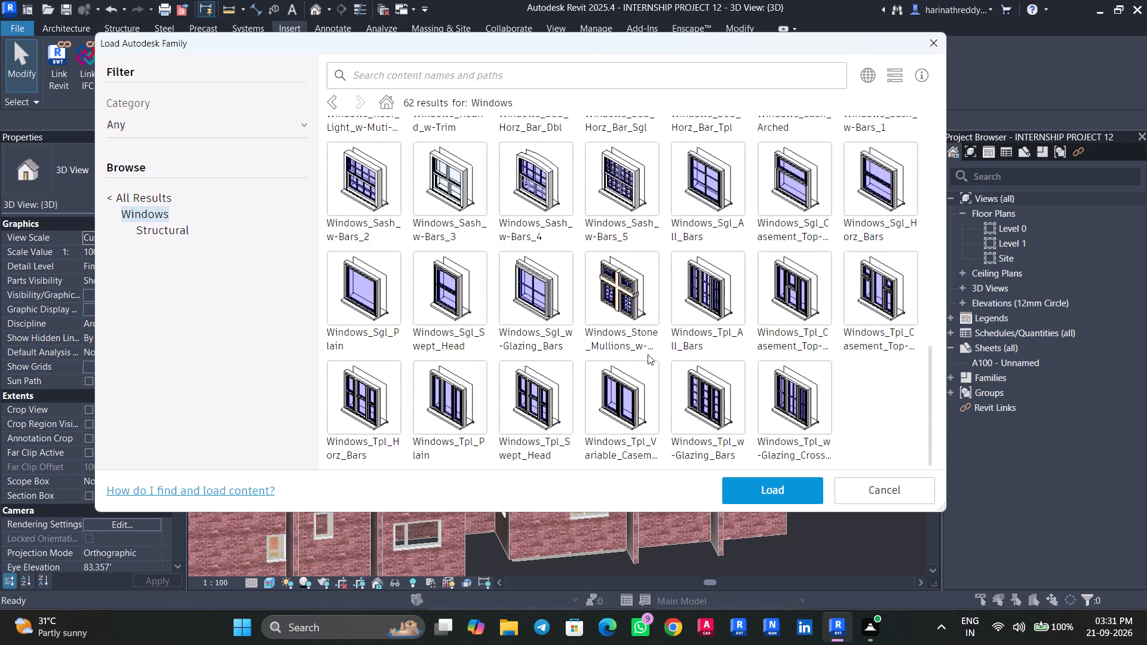
pyautogui.click(632, 379)
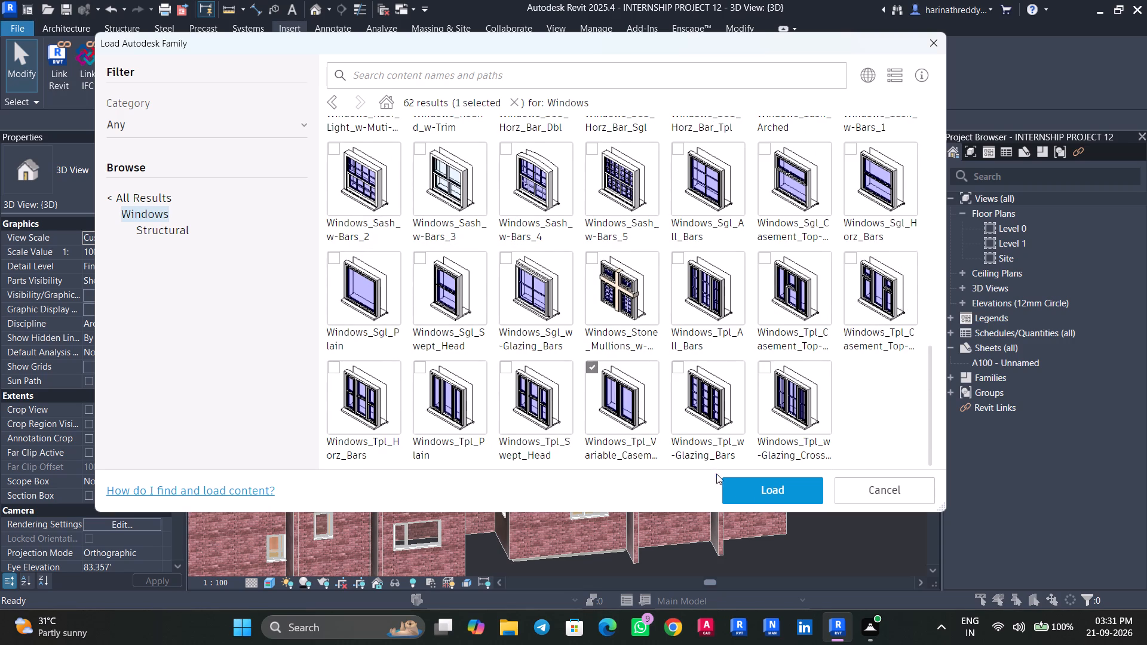
pyautogui.click(759, 492)
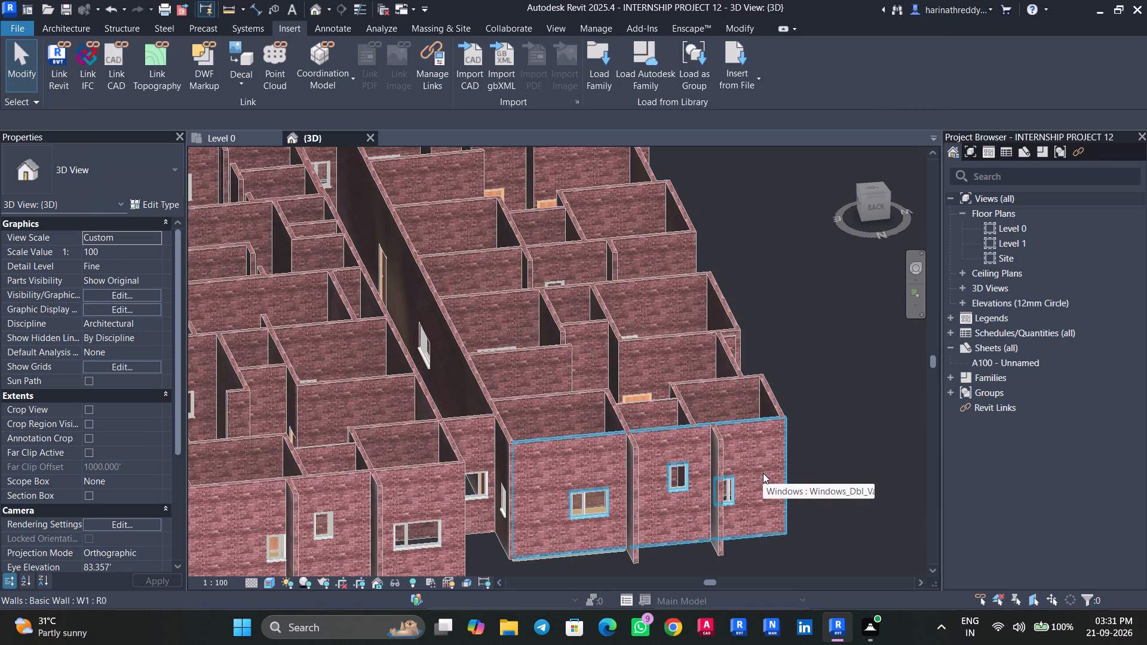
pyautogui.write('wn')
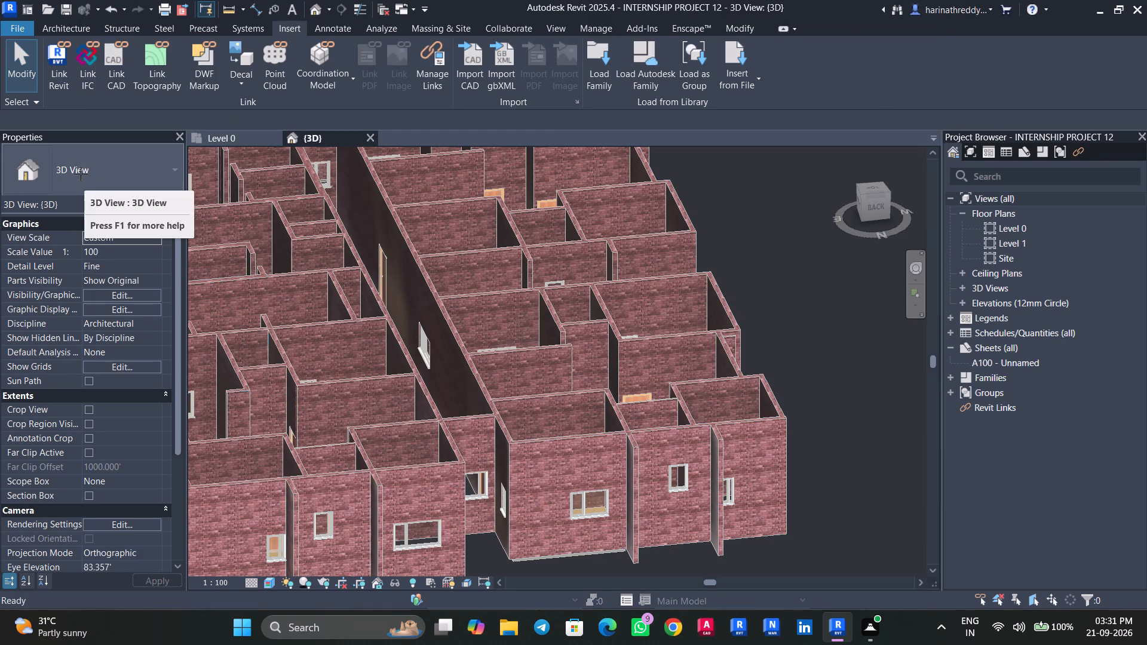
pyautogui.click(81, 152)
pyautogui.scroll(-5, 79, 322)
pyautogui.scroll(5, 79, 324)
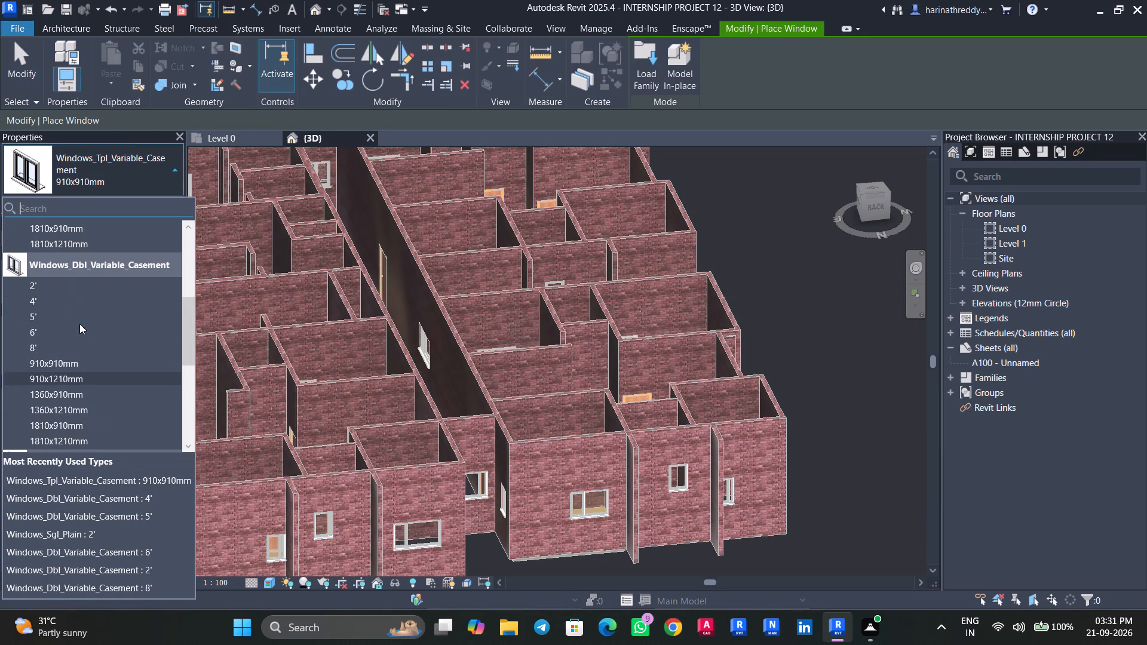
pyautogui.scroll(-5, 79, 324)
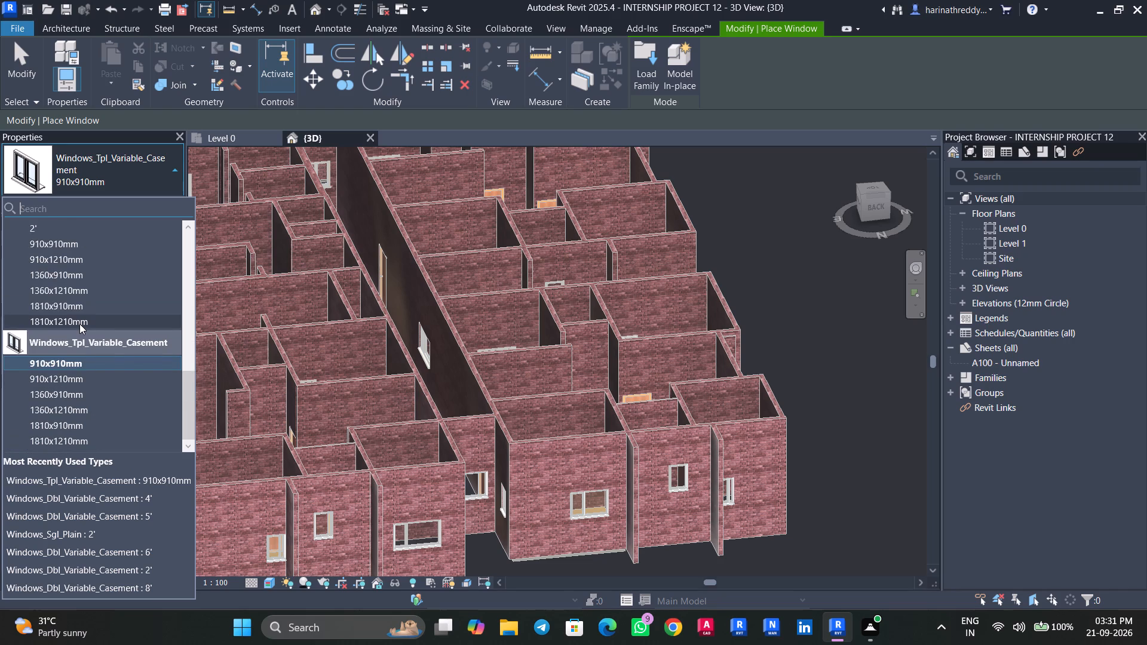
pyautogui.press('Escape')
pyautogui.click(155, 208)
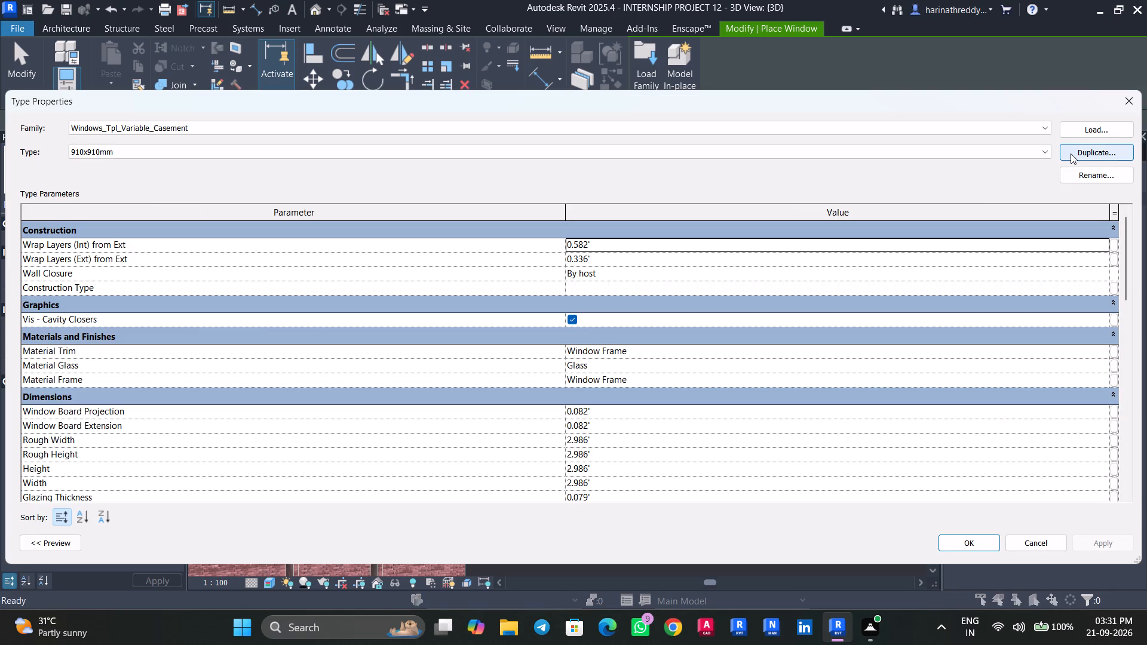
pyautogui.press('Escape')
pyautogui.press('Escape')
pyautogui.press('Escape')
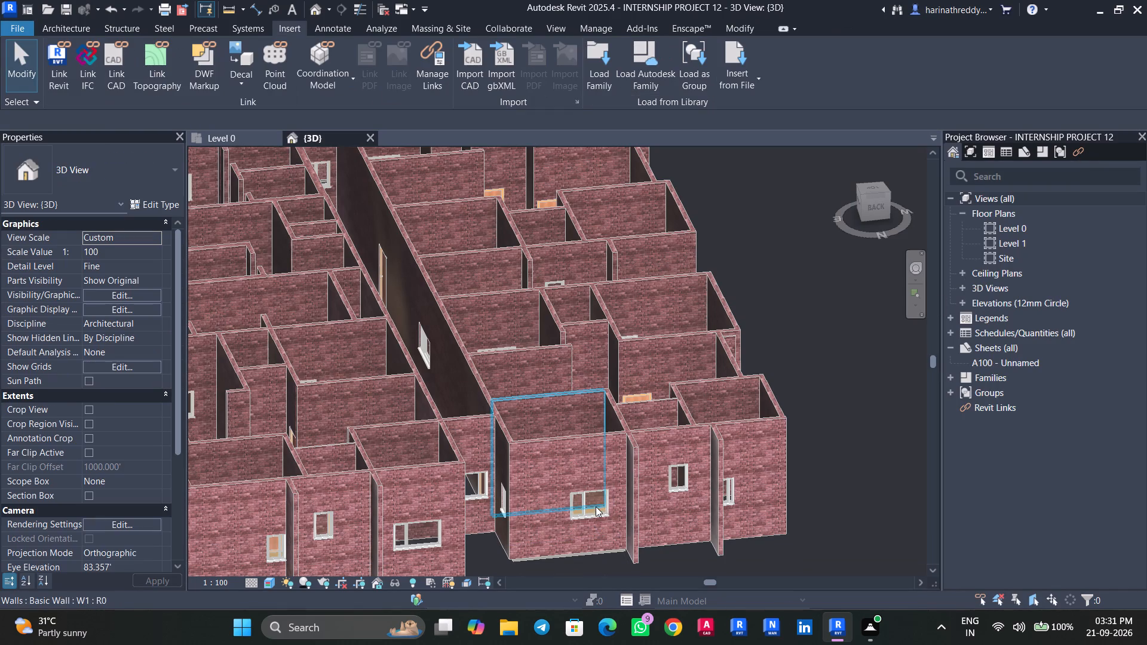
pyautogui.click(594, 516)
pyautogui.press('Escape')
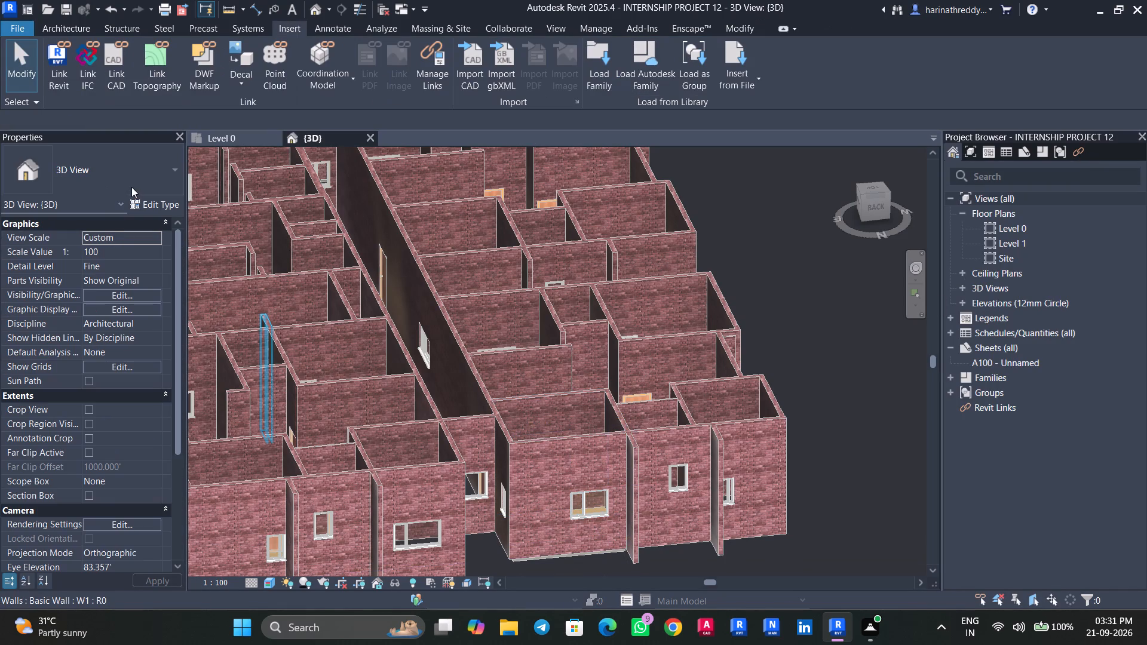
# Duplicate the 910x910mm type of Windows_Tpl_Variable_Casement as 4' and set its rough width to 4'.
pyautogui.write('wn')
pyautogui.click(121, 182)
pyautogui.scroll(-2, 85, 333)
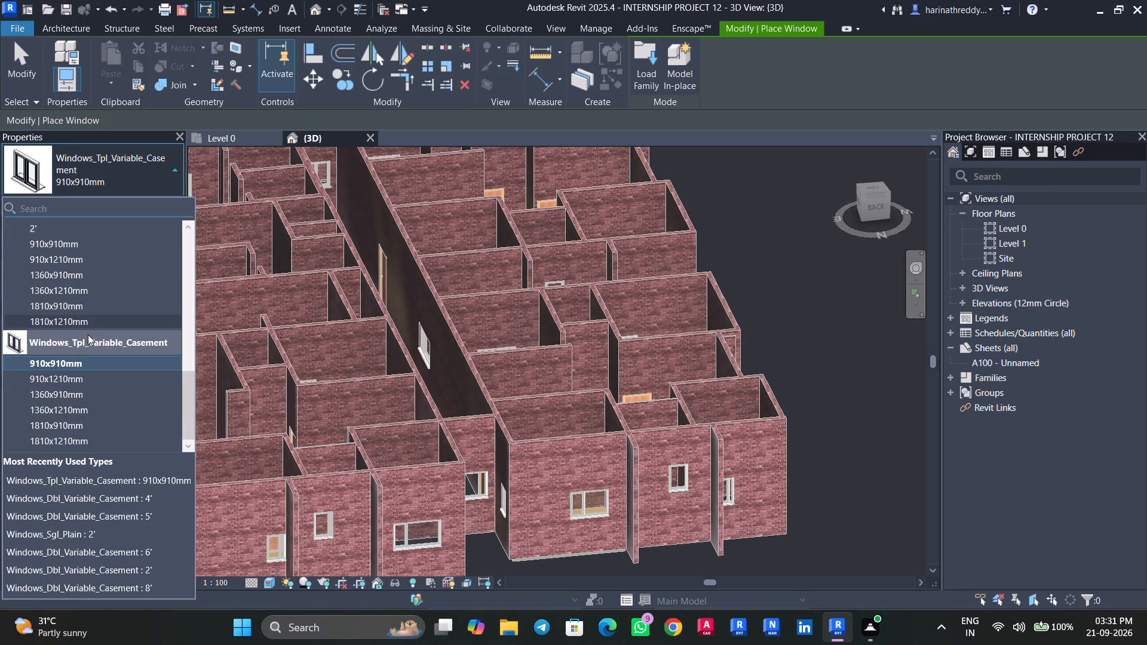
pyautogui.scroll(-6, 88, 334)
pyautogui.scroll(11, 84, 348)
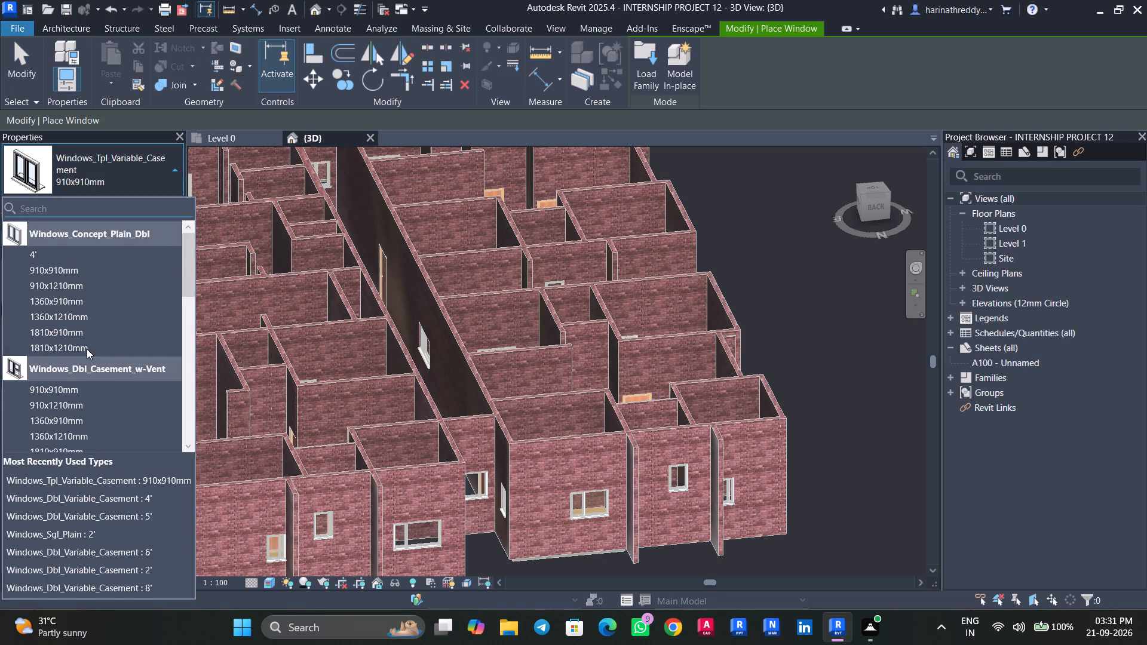
pyautogui.scroll(5, 87, 349)
pyautogui.scroll(-3, 87, 349)
pyautogui.scroll(1, 87, 349)
pyautogui.scroll(-5, 87, 349)
pyautogui.scroll(1, 87, 349)
pyautogui.scroll(-5, 87, 349)
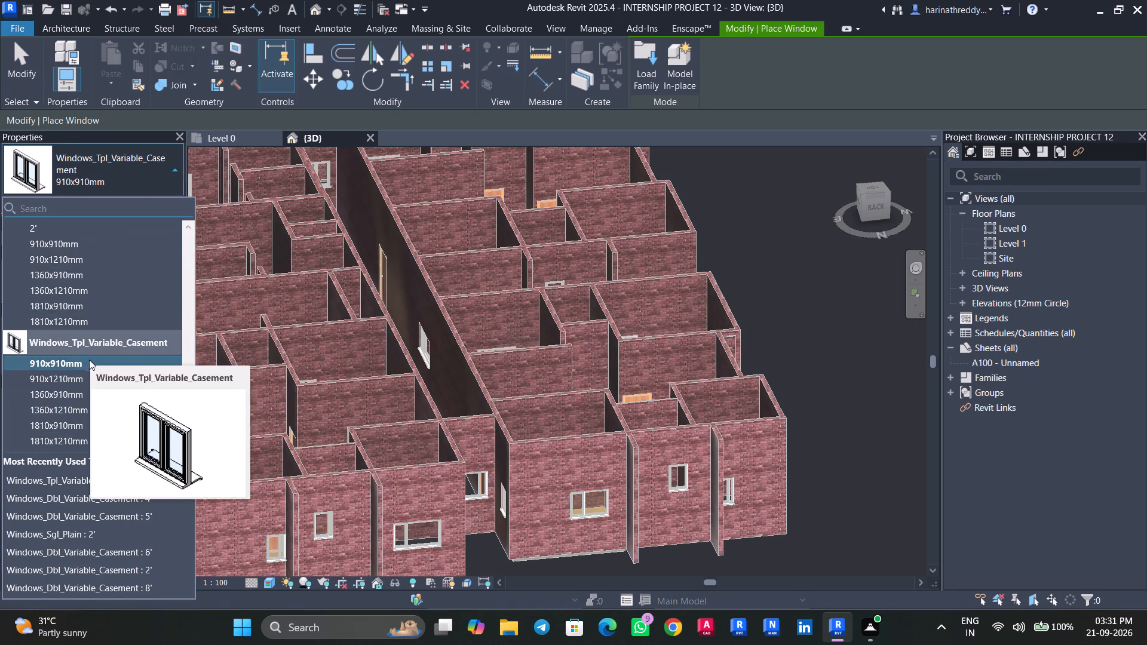
pyautogui.click(88, 365)
pyautogui.click(168, 199)
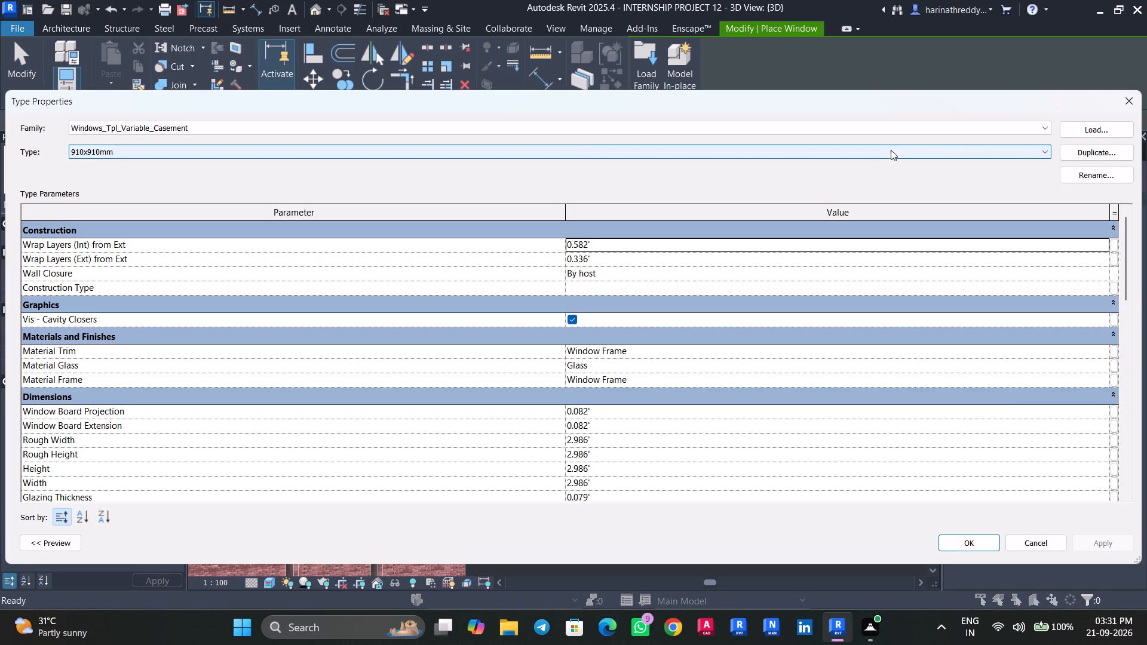
pyautogui.click(1082, 153)
pyautogui.write("4'")
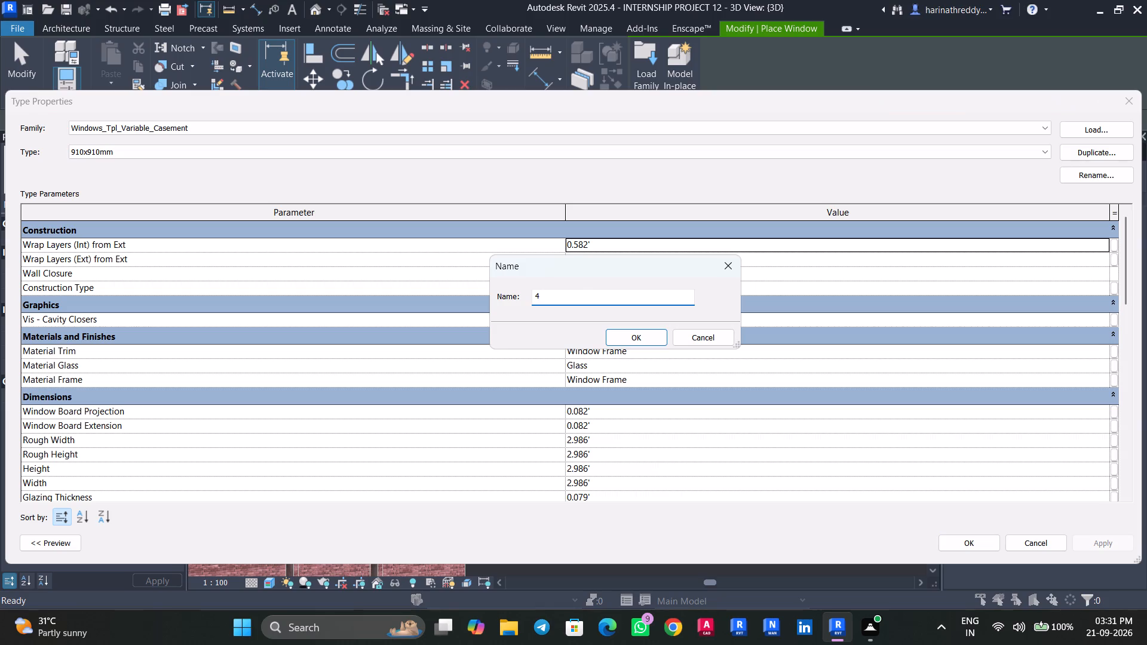
pyautogui.press('Return')
pyautogui.click(606, 440)
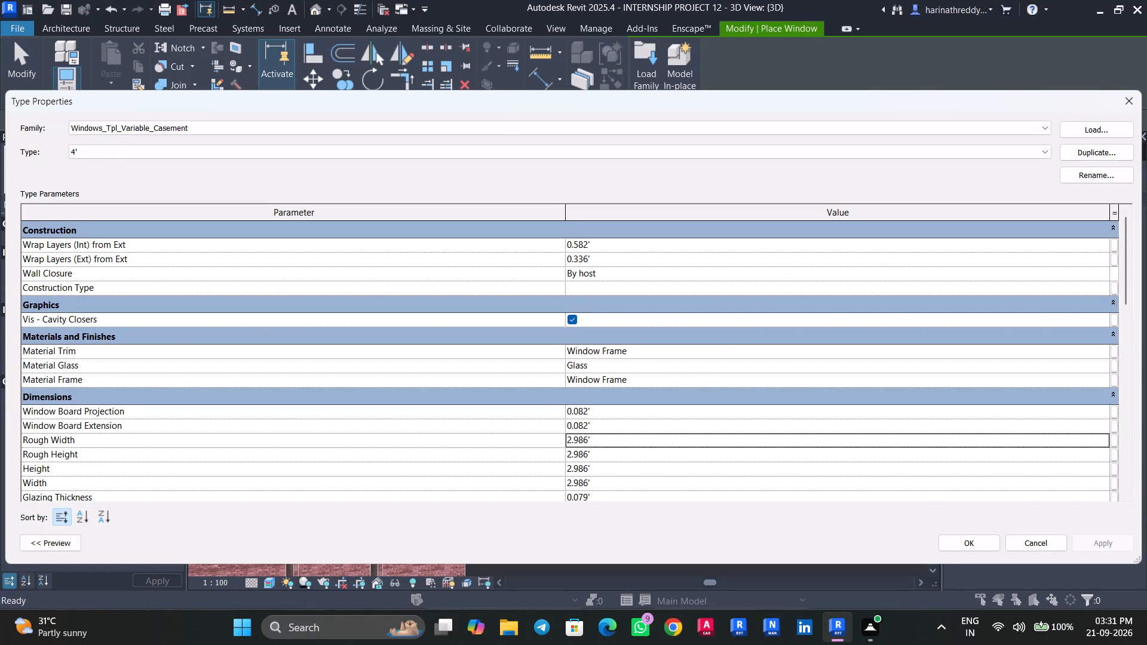
pyautogui.write("4'")
pyautogui.press('Return')
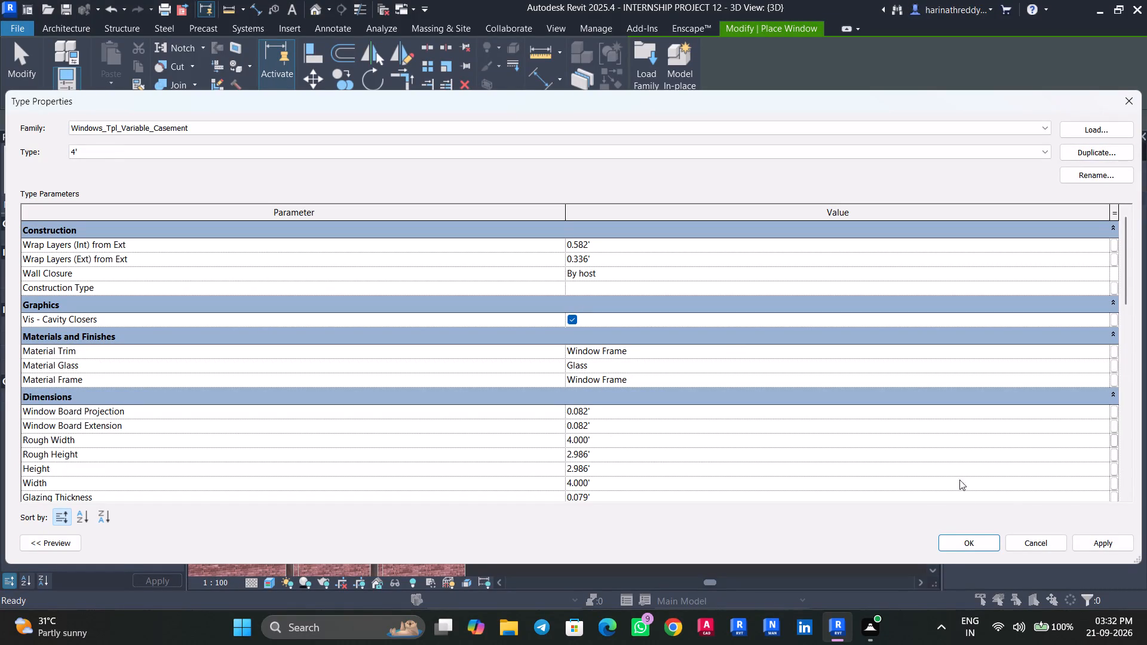
pyautogui.click(1092, 545)
pyautogui.click(948, 546)
pyautogui.press('Escape')
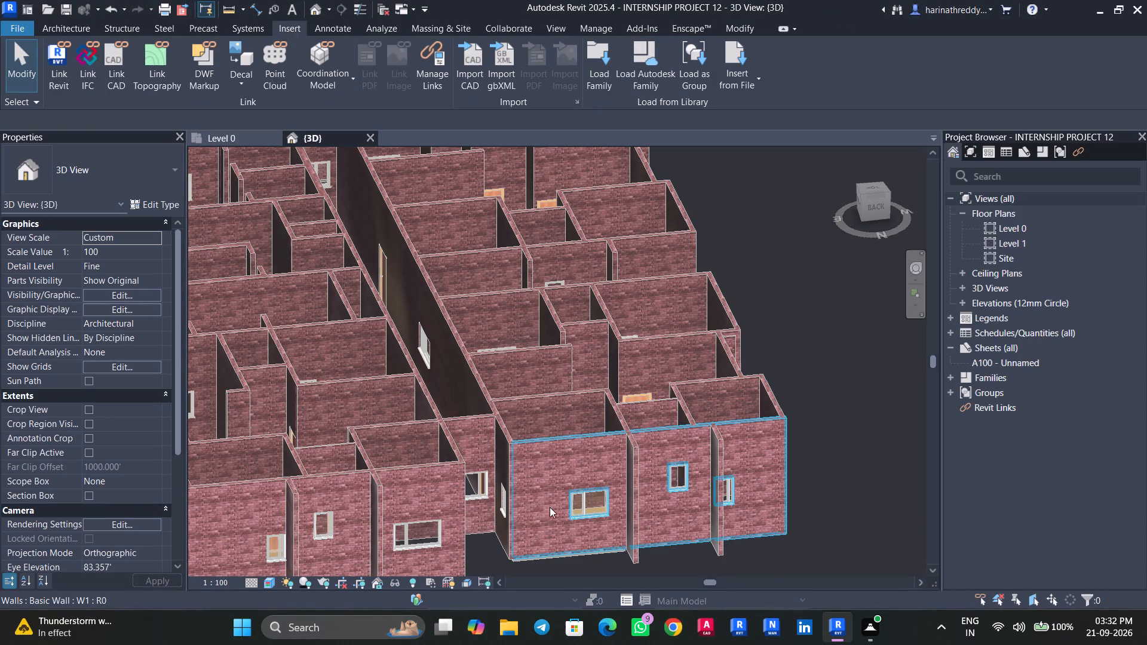
# Select all instances of the 4' Windows_Dbl_Variable_Casement window and change them to the Windows_Concept_Plain_Dbl 4' type.
pyautogui.click(579, 511)
pyautogui.write('sa')
pyautogui.click(133, 185)
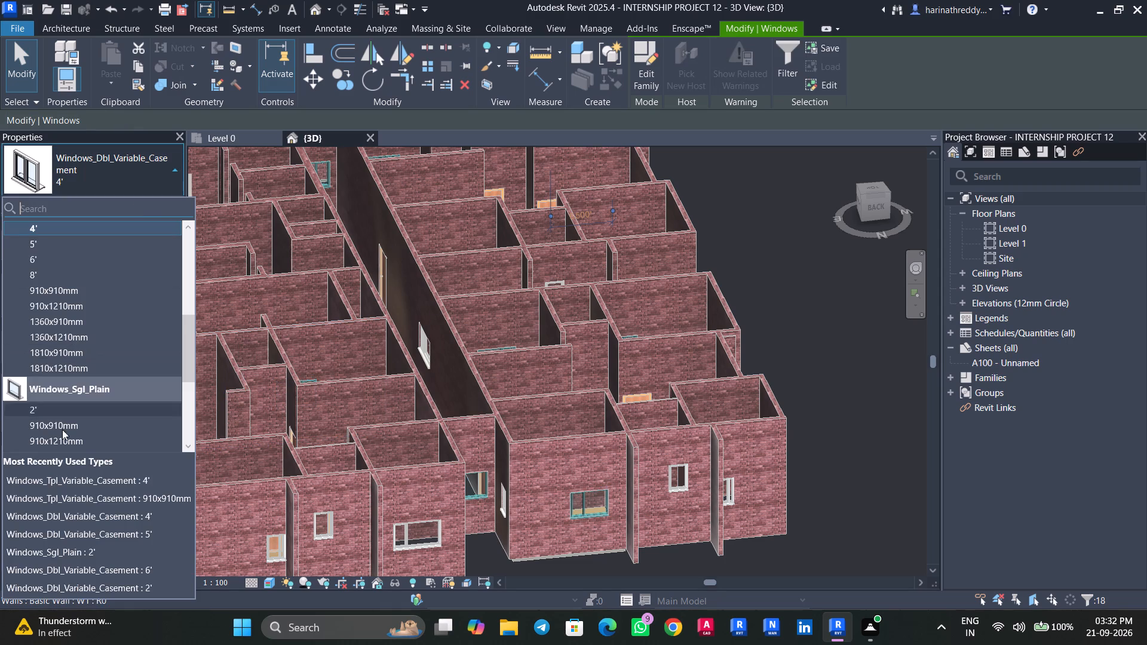
pyautogui.scroll(6, 73, 376)
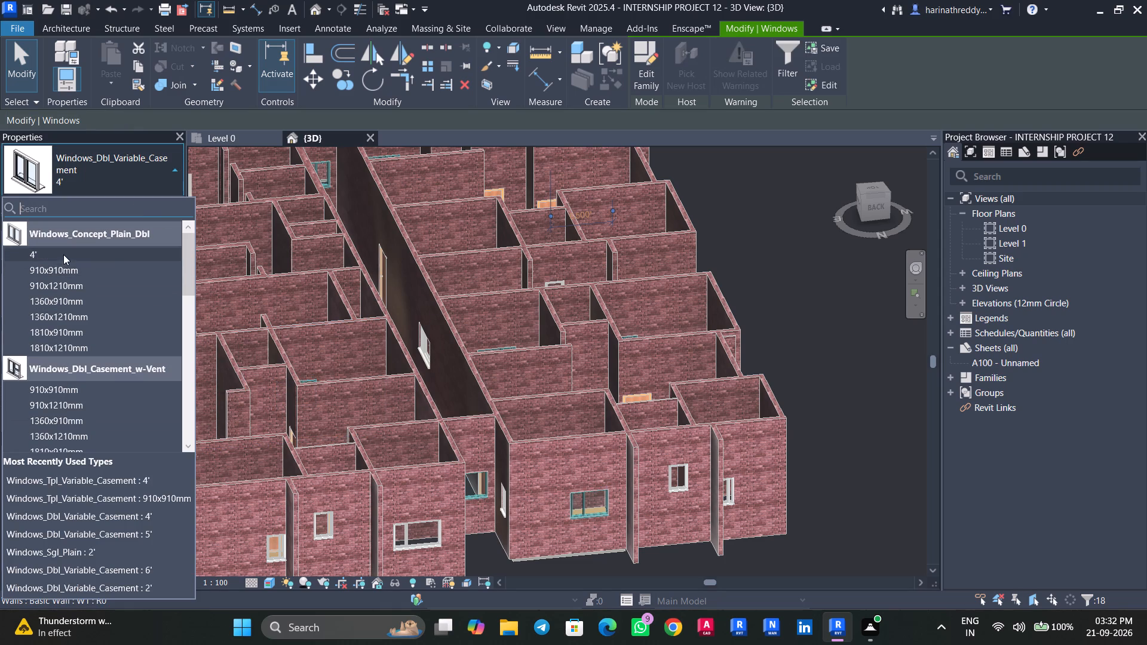
pyautogui.click(63, 254)
pyautogui.scroll(7, 609, 552)
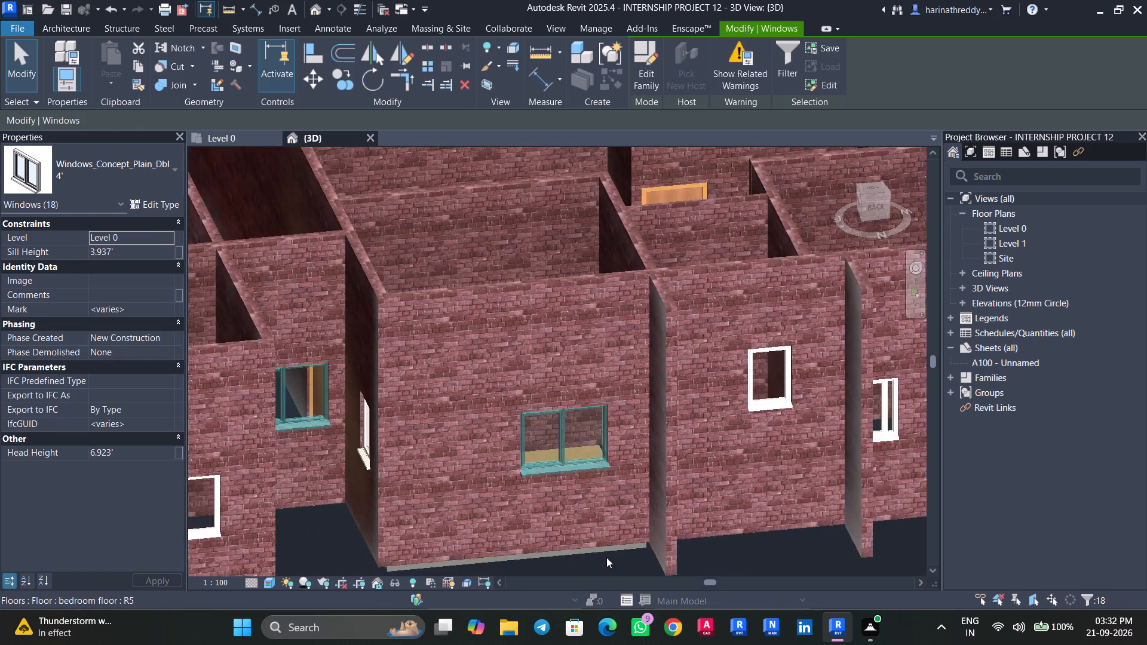
pyautogui.press('Escape')
pyautogui.press('Escape')
pyautogui.click(575, 455)
pyautogui.scroll(-3, 575, 455)
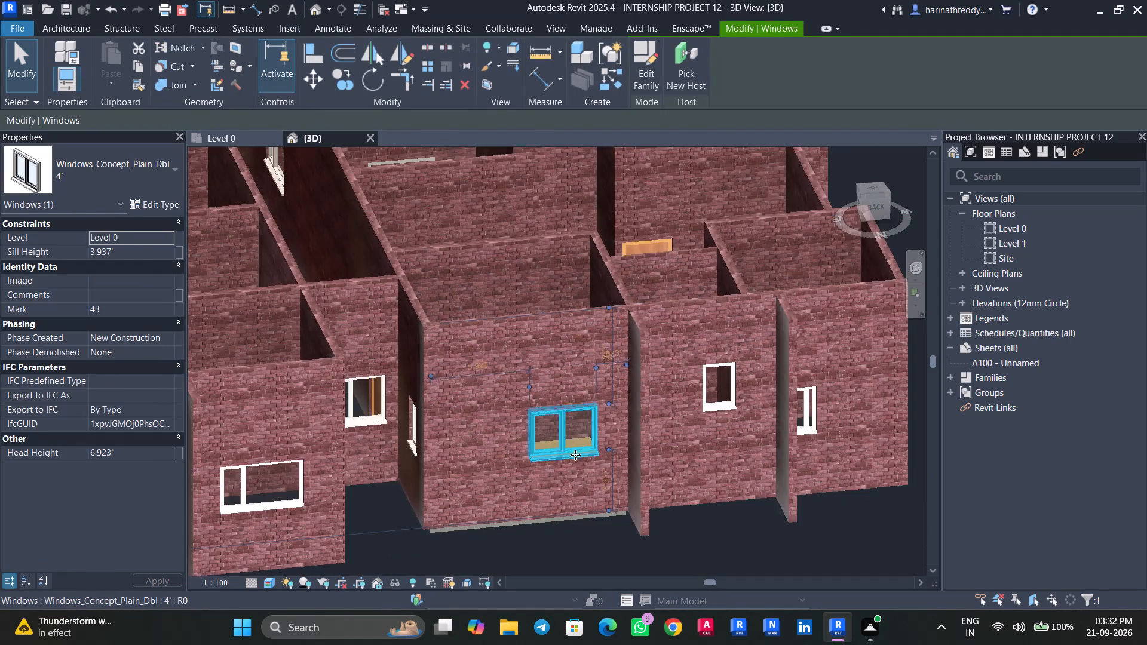
pyautogui.scroll(-4, 575, 455)
pyautogui.press('Escape')
# Duplicate the Windows_Tpl_Variable_Casement 4' type as 2' and set its rough width to 2'.
pyautogui.keyDown('shift'); pyautogui.moveTo(783, 526); pyautogui.dragTo(713, 552, button='middle'); pyautogui.keyUp('shift')
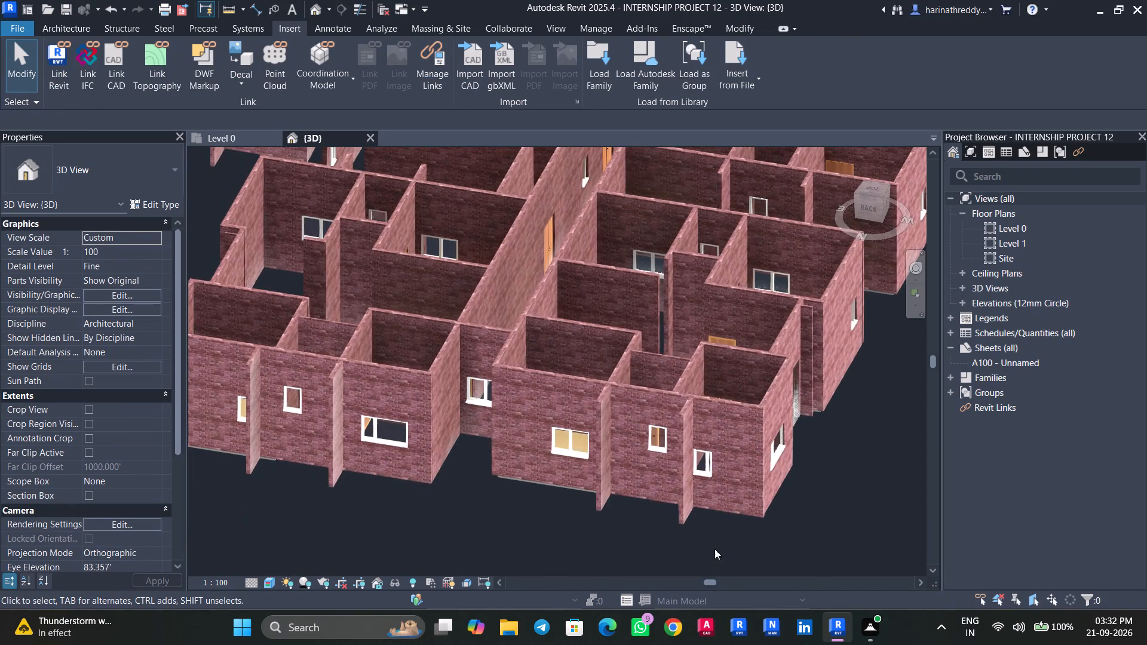
pyautogui.press('w')
pyautogui.press('n')
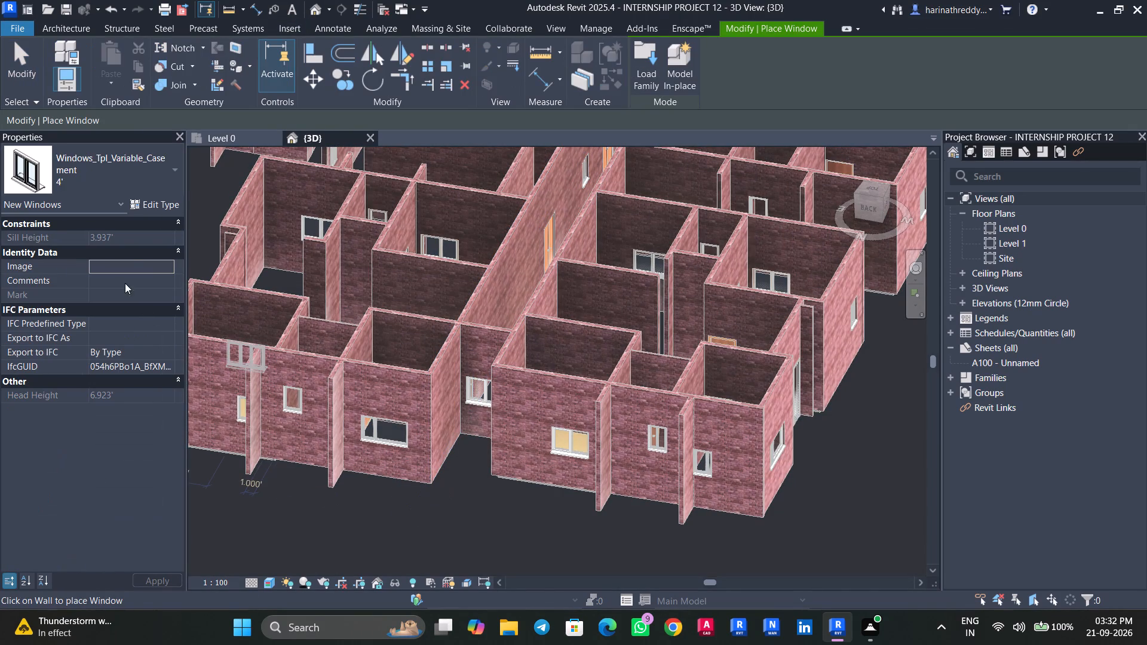
pyautogui.click(122, 174)
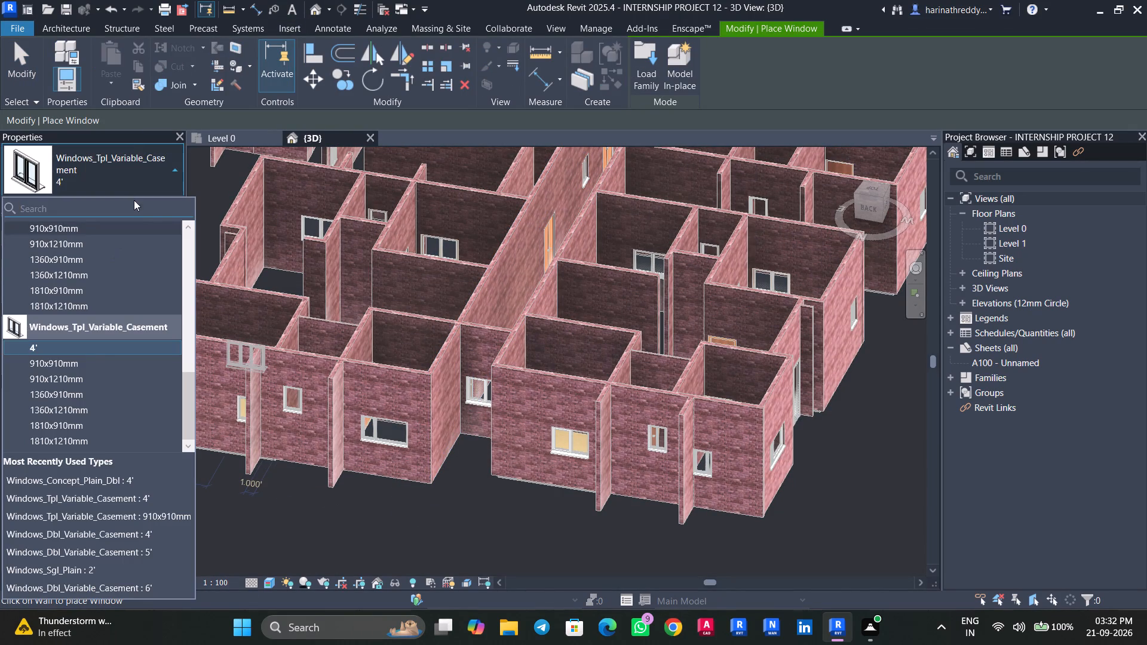
pyautogui.press('Escape')
pyautogui.click(152, 204)
pyautogui.click(1078, 157)
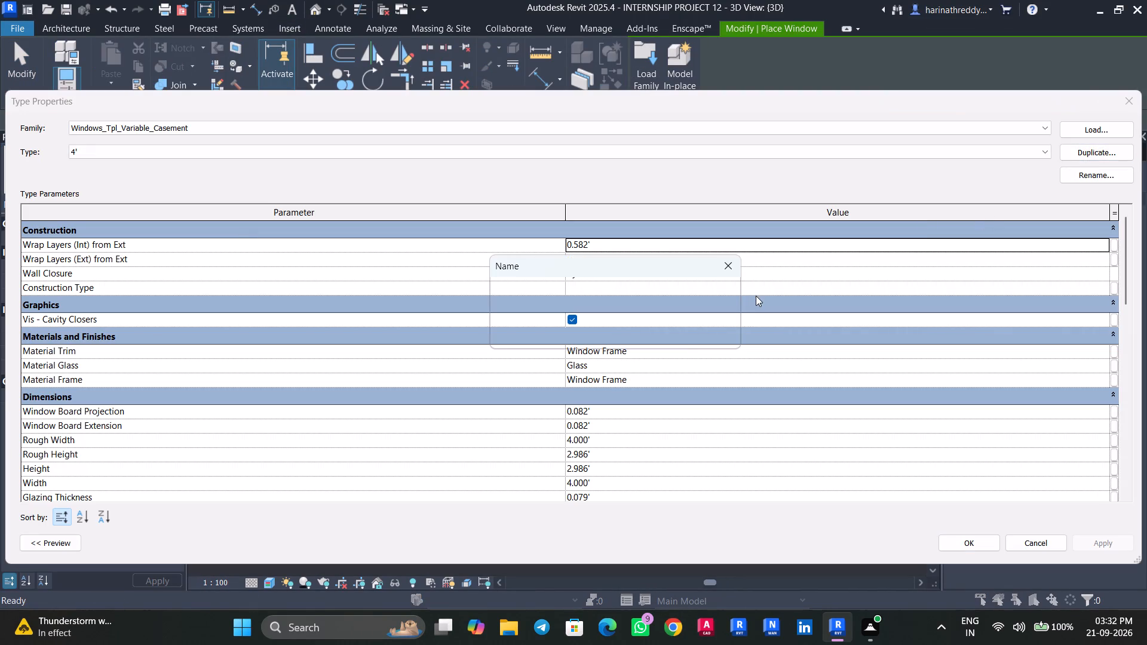
pyautogui.write("2'")
pyautogui.press('Return')
pyautogui.click(622, 442)
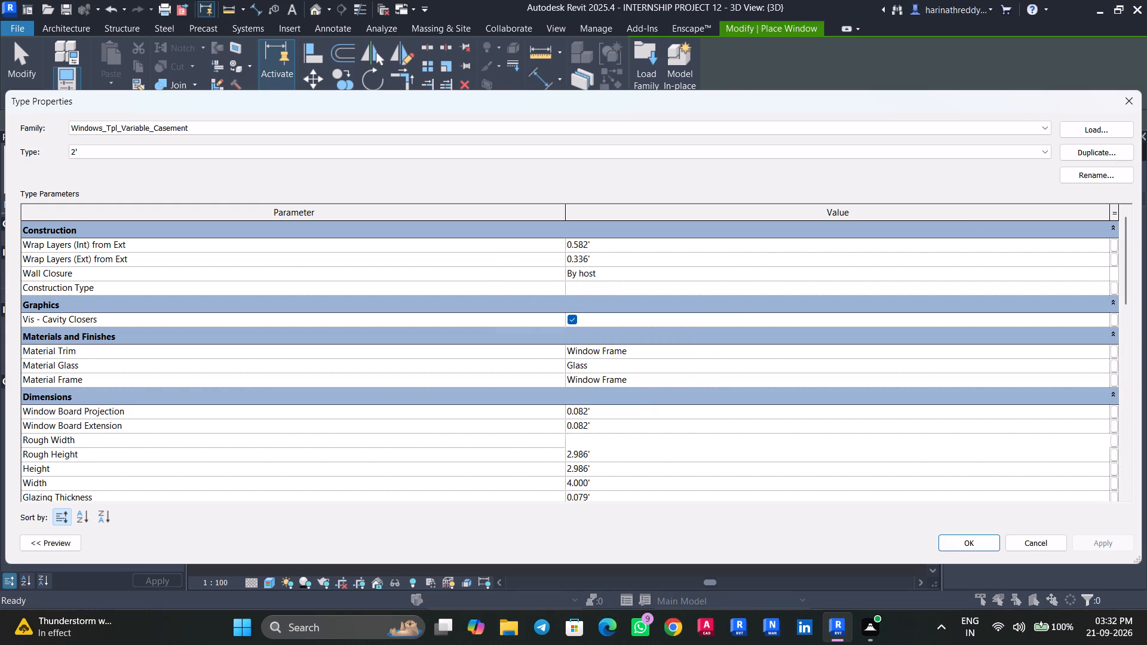
pyautogui.write("2'")
pyautogui.press('Return')
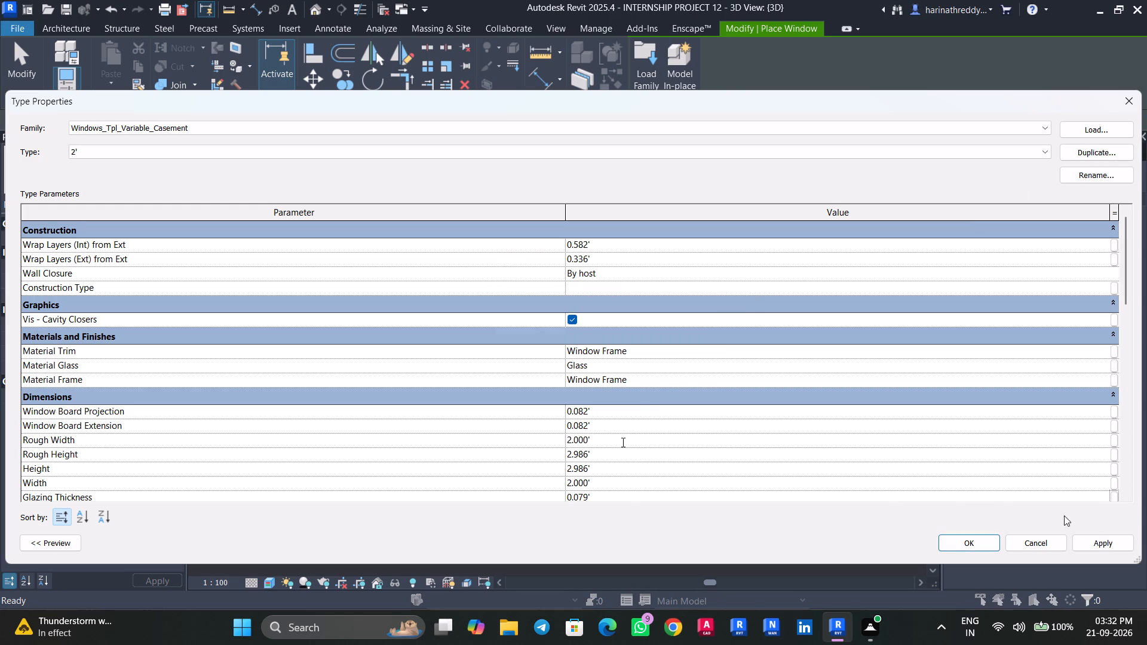
pyautogui.click(1106, 536)
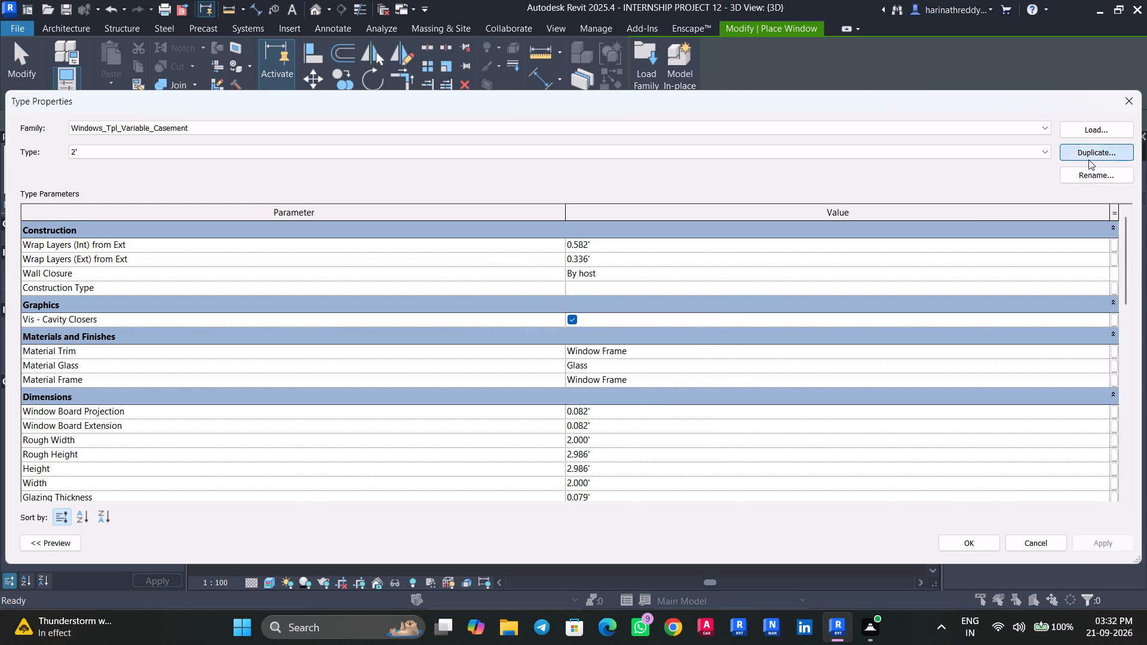
# Duplicate the Windows_Tpl_Variable_Casement 2' type as 5' and set its rough width to 5'.
pyautogui.click(1088, 159)
pyautogui.write("5'")
pyautogui.press('Return')
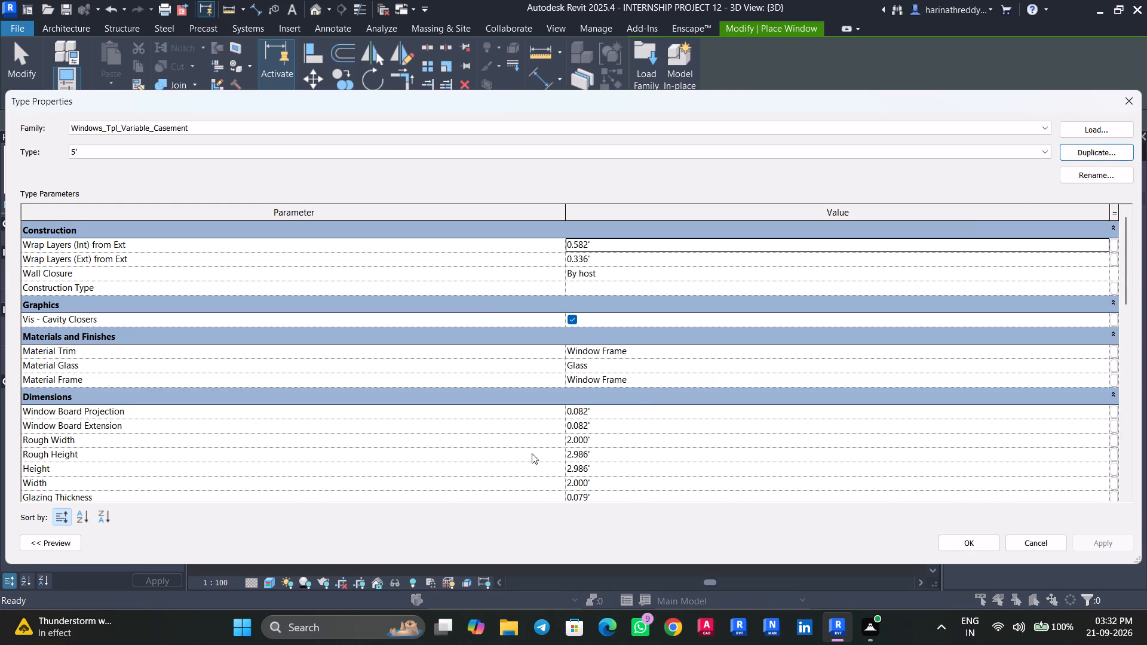
pyautogui.click(631, 437)
pyautogui.write("5'")
pyautogui.press('Return')
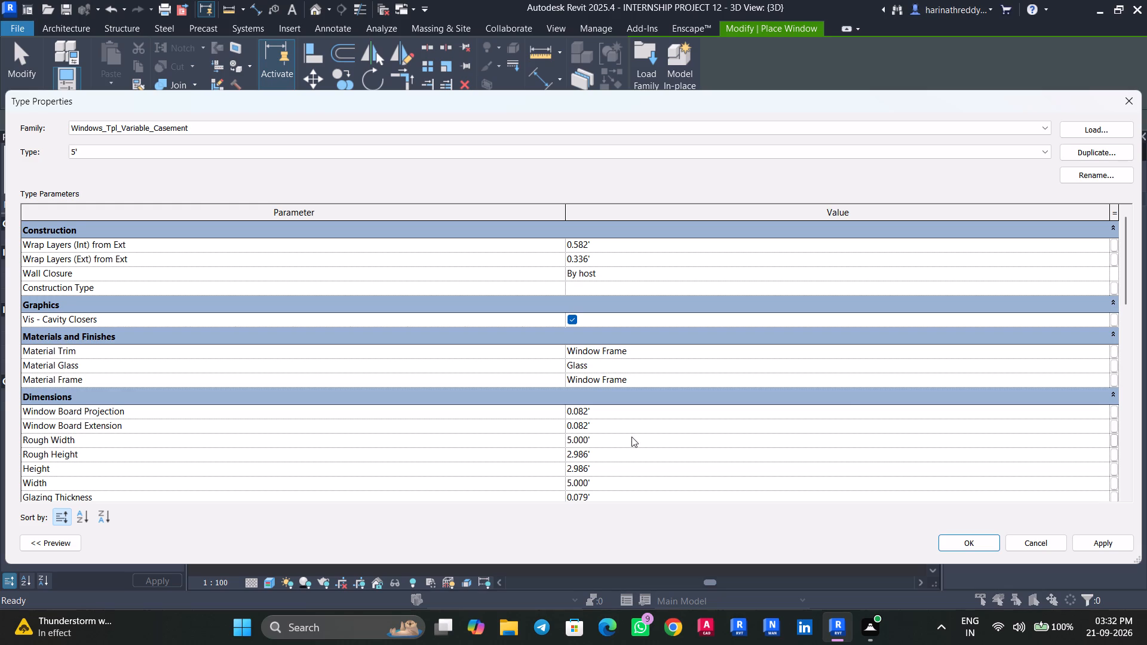
pyautogui.click(1083, 542)
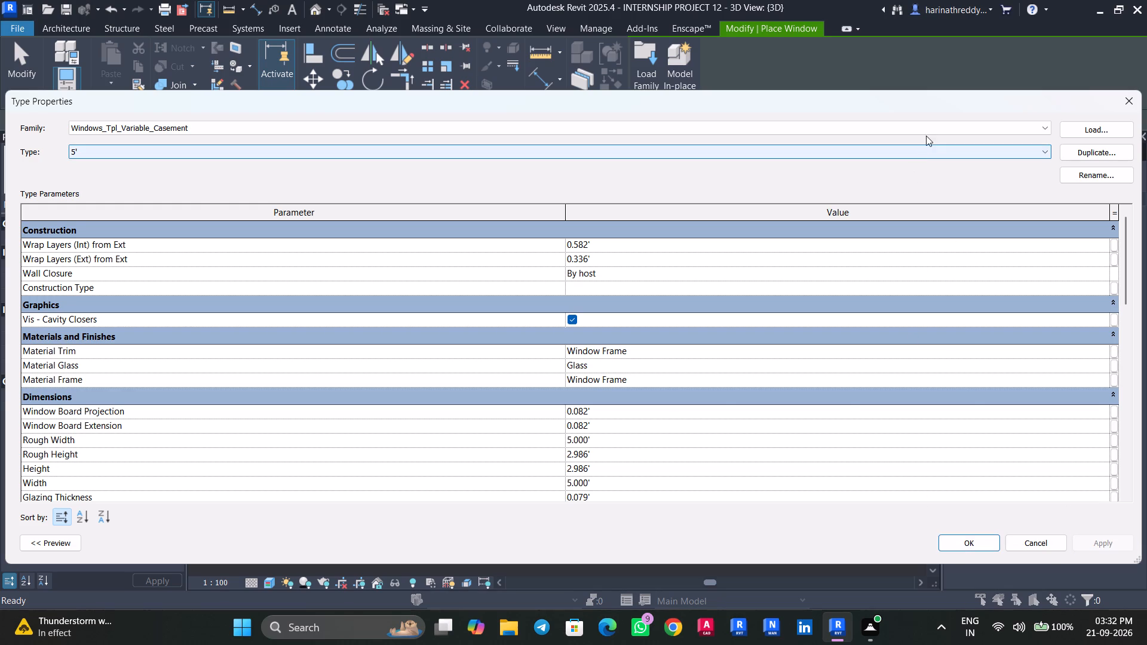
pyautogui.press('Escape')
pyautogui.press('Escape')
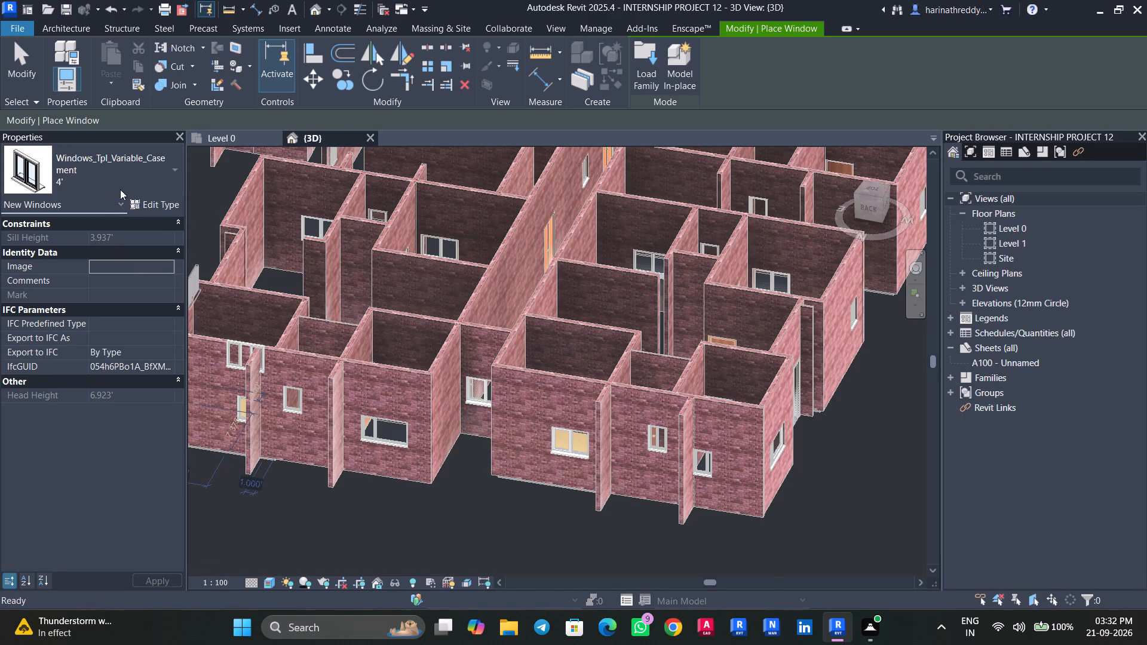
# Duplicate the Windows_Tpl_Variable_Casement 5' type as 6' and set its rough width to 6'.
pyautogui.write('wn')
pyautogui.click(131, 182)
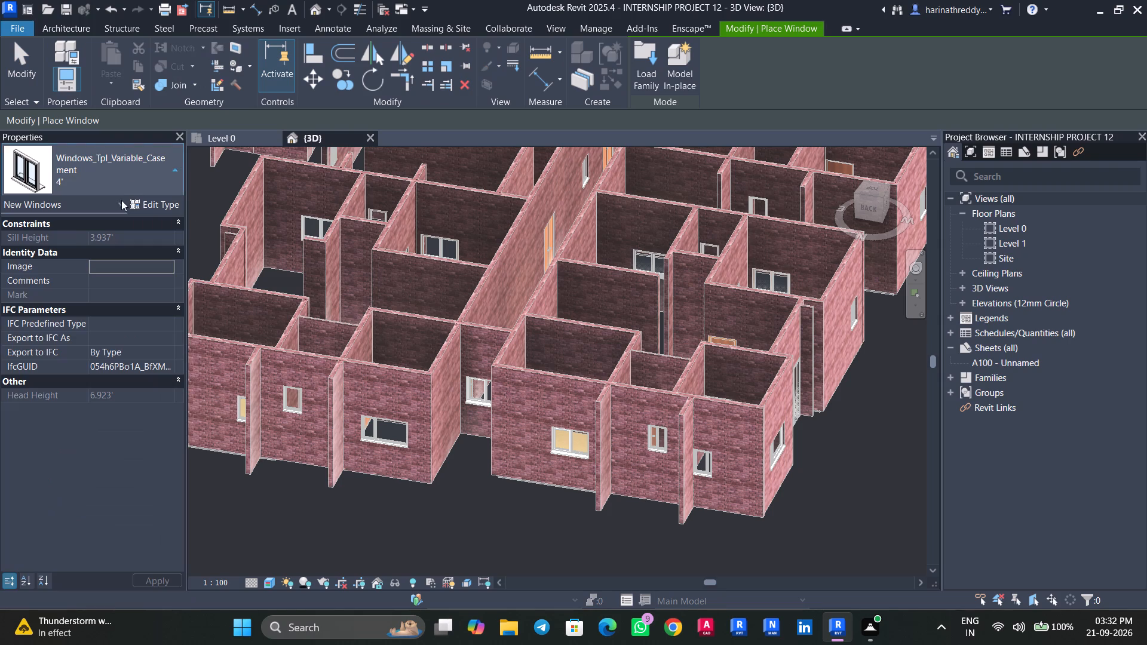
pyautogui.click(53, 345)
pyautogui.click(178, 206)
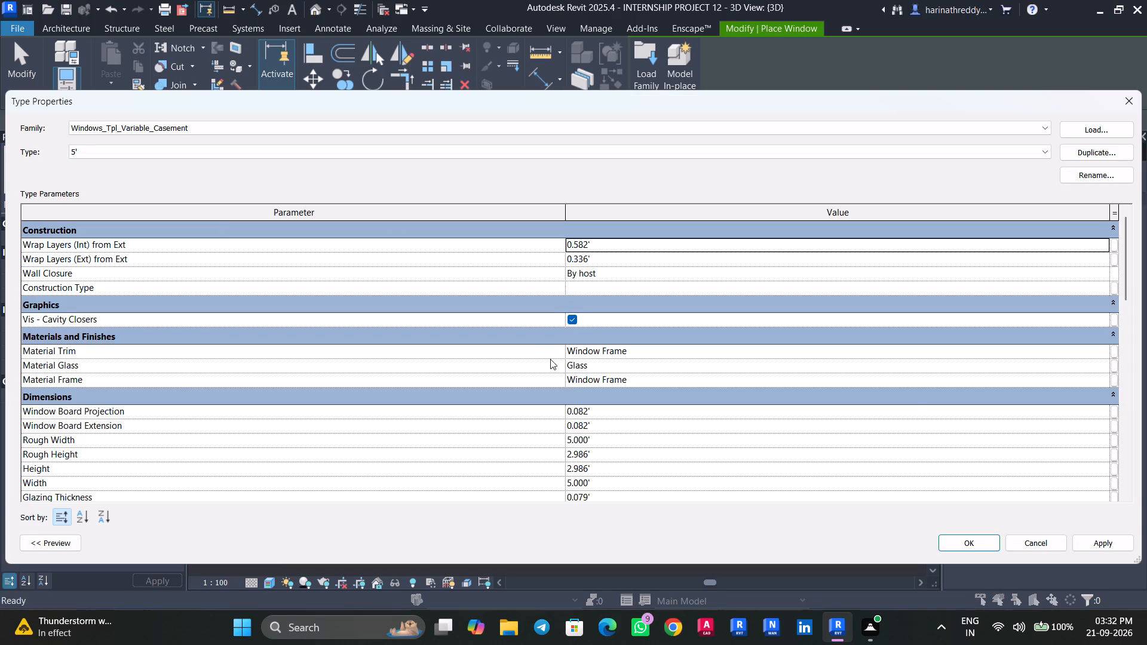
pyautogui.click(1121, 148)
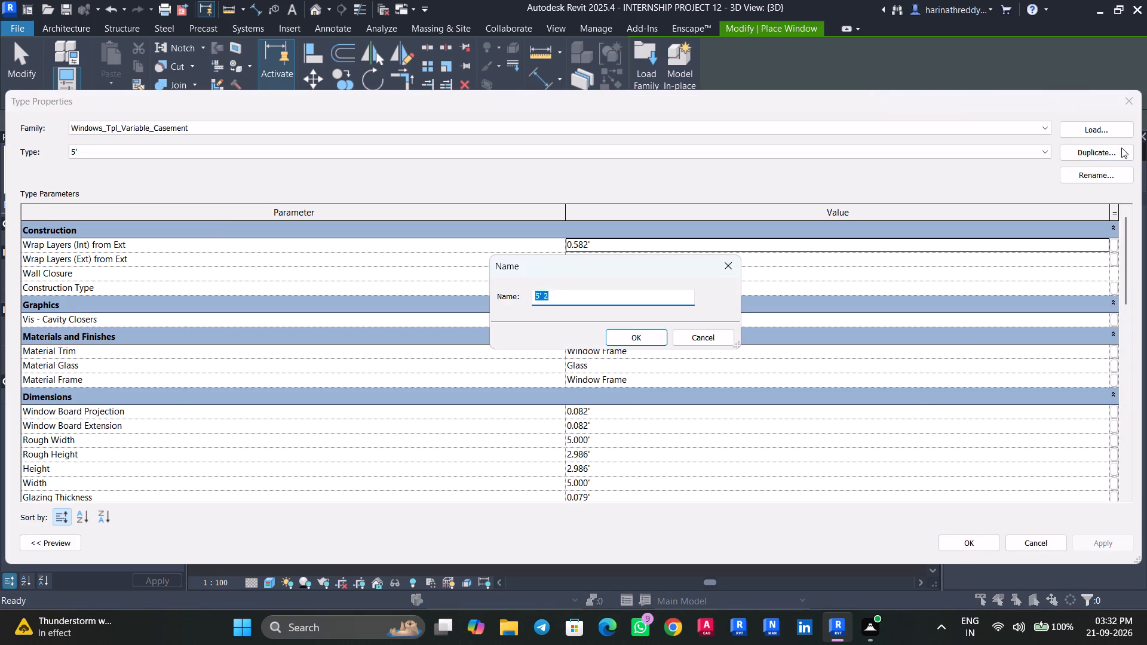
pyautogui.write("6'")
pyautogui.press('Return')
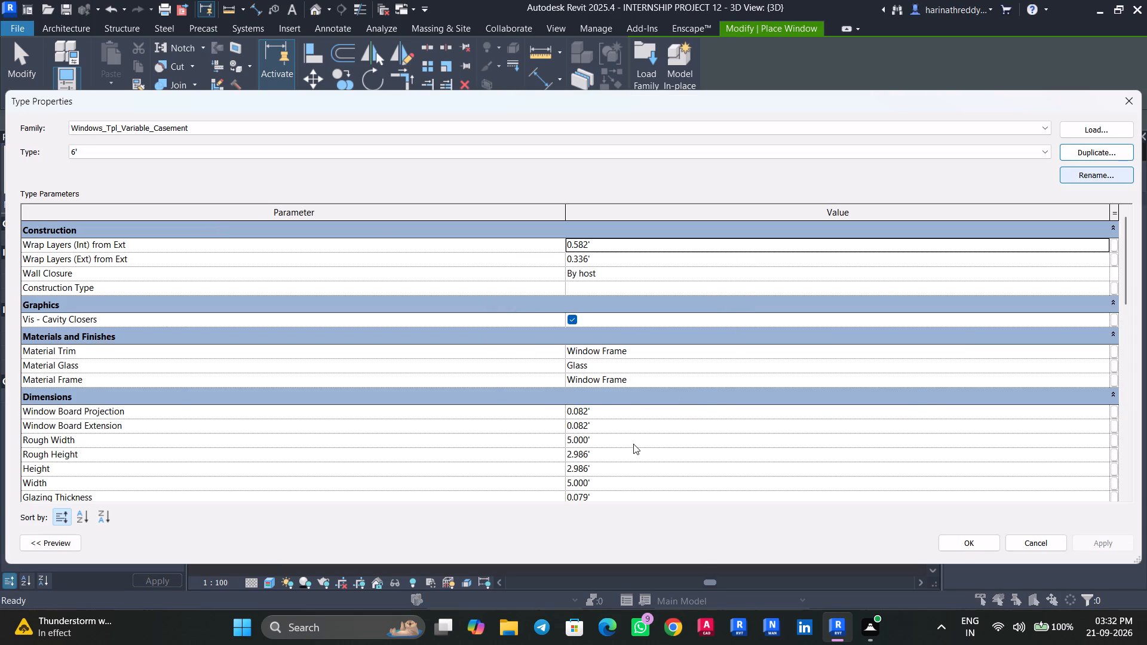
pyautogui.click(633, 444)
pyautogui.write("6'")
pyautogui.press('Return')
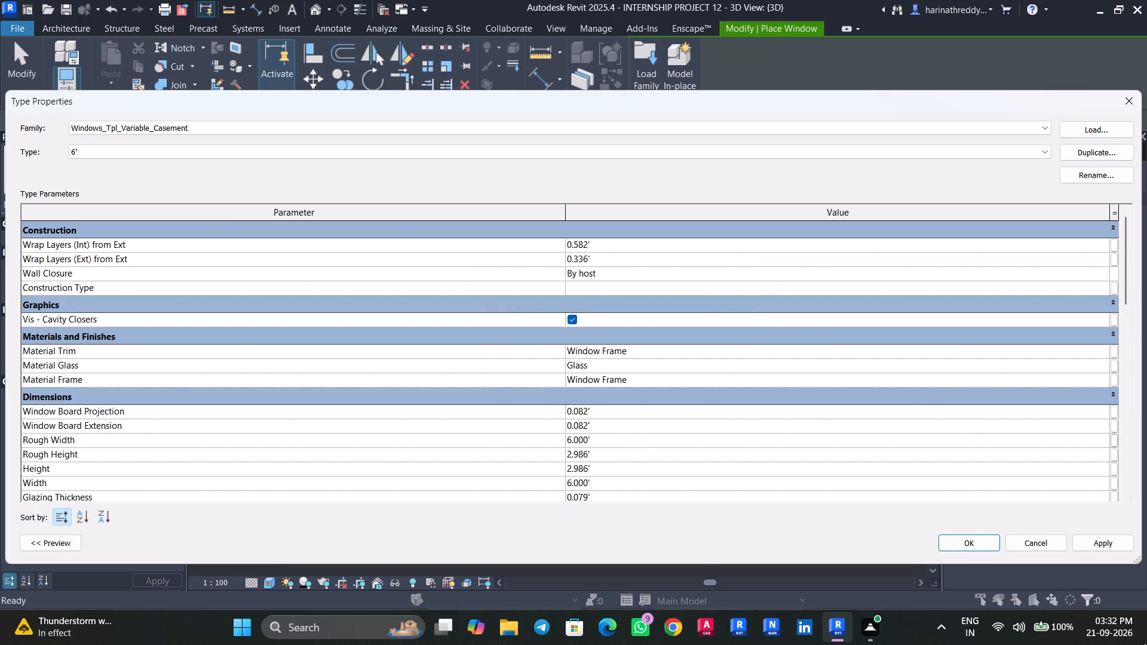
pyautogui.click(1108, 544)
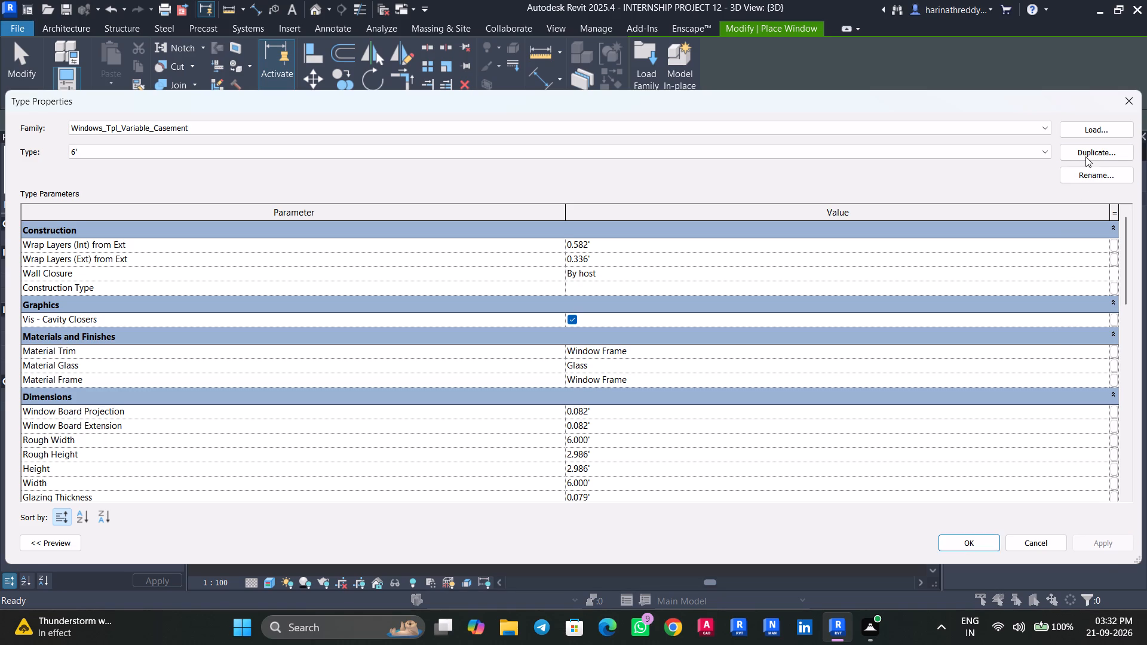
# Duplicate the Windows_Tpl_Variable_Casement 6' type as 8' and set its rough width to 8'.
pyautogui.click(1085, 156)
pyautogui.write("8'")
pyautogui.press('Return')
pyautogui.click(634, 434)
pyautogui.write("8'")
pyautogui.press('Return')
pyautogui.click(1095, 540)
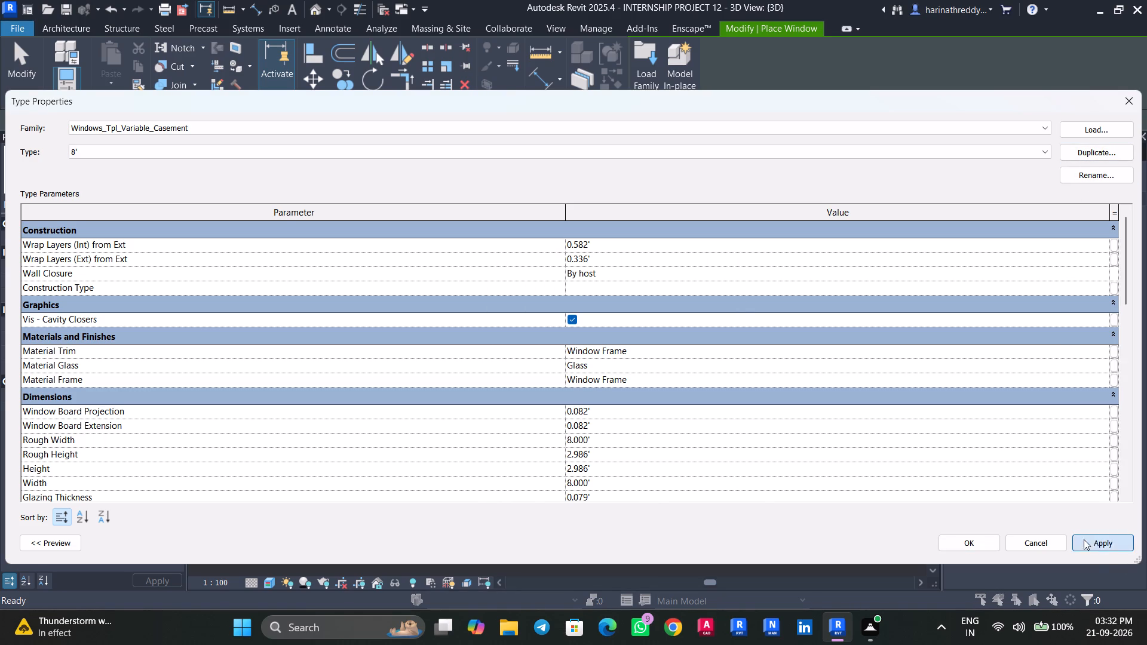
pyautogui.click(968, 546)
pyautogui.press('Escape')
pyautogui.press('Escape')
pyautogui.press('Escape')
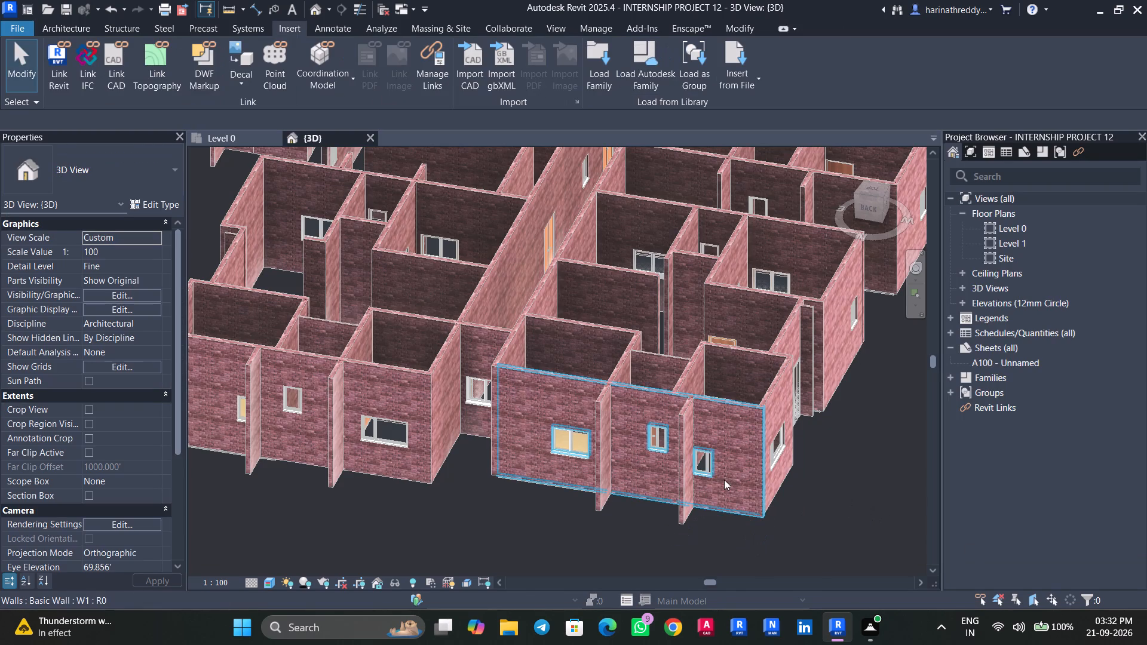
# Change all instances of the 2' Windows_Dbl_Variable_Casement windows to the Windows_Tpl_Variable_Casement 2' type.
pyautogui.scroll(3, 709, 463)
pyautogui.click(709, 463)
pyautogui.write('sa')
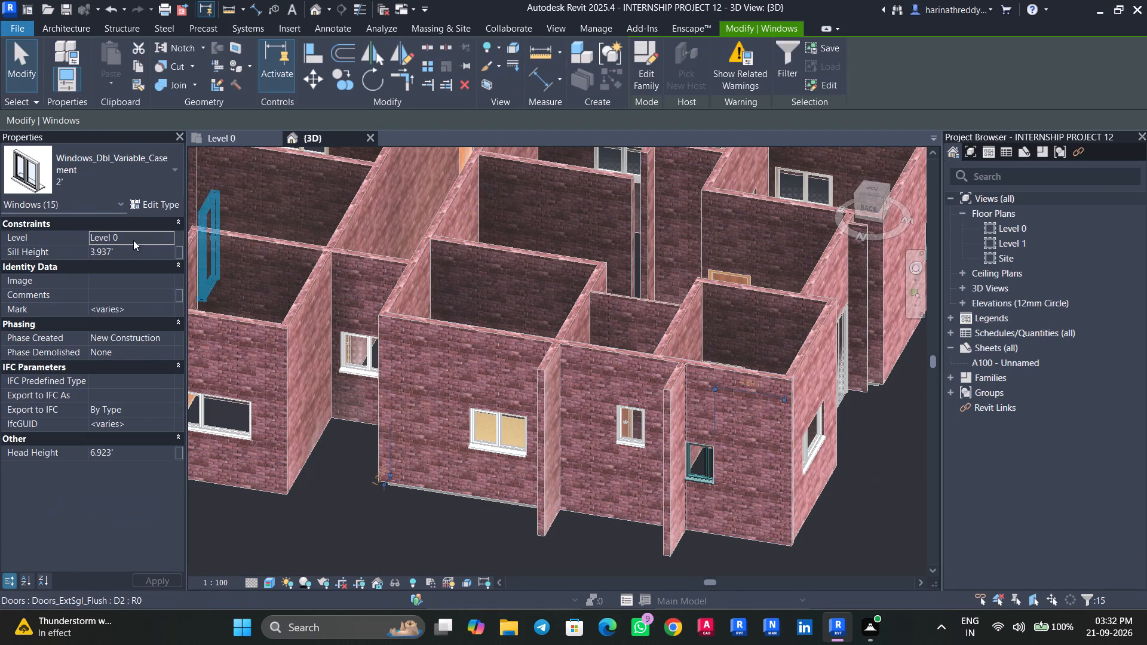
pyautogui.click(131, 146)
pyautogui.scroll(-1, 69, 384)
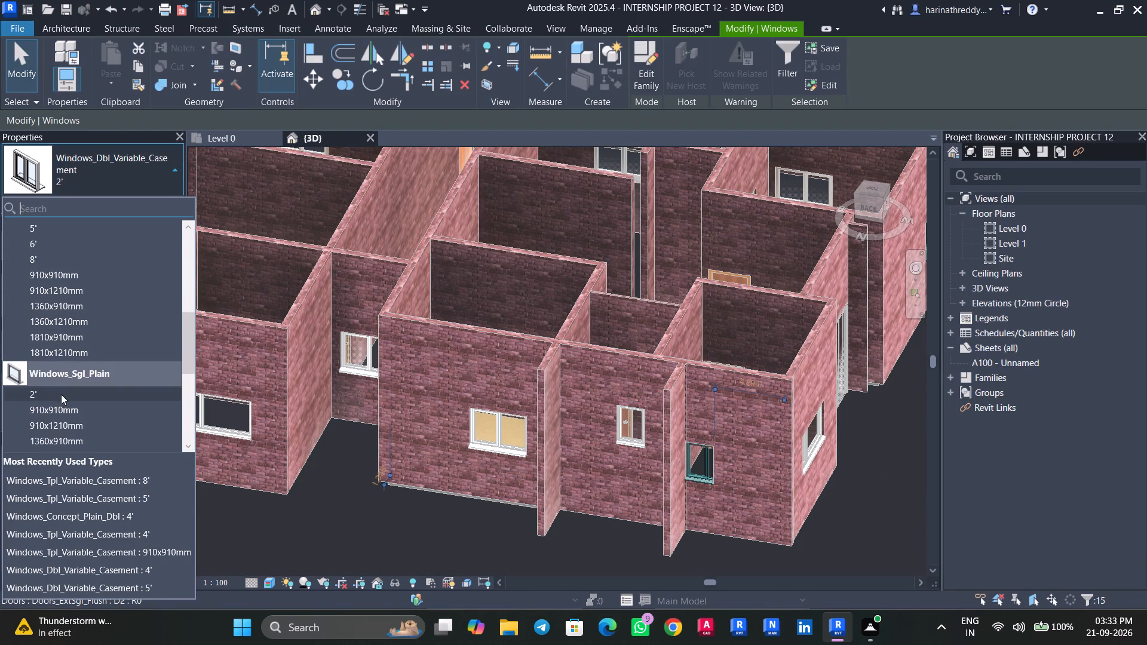
pyautogui.scroll(9, 62, 392)
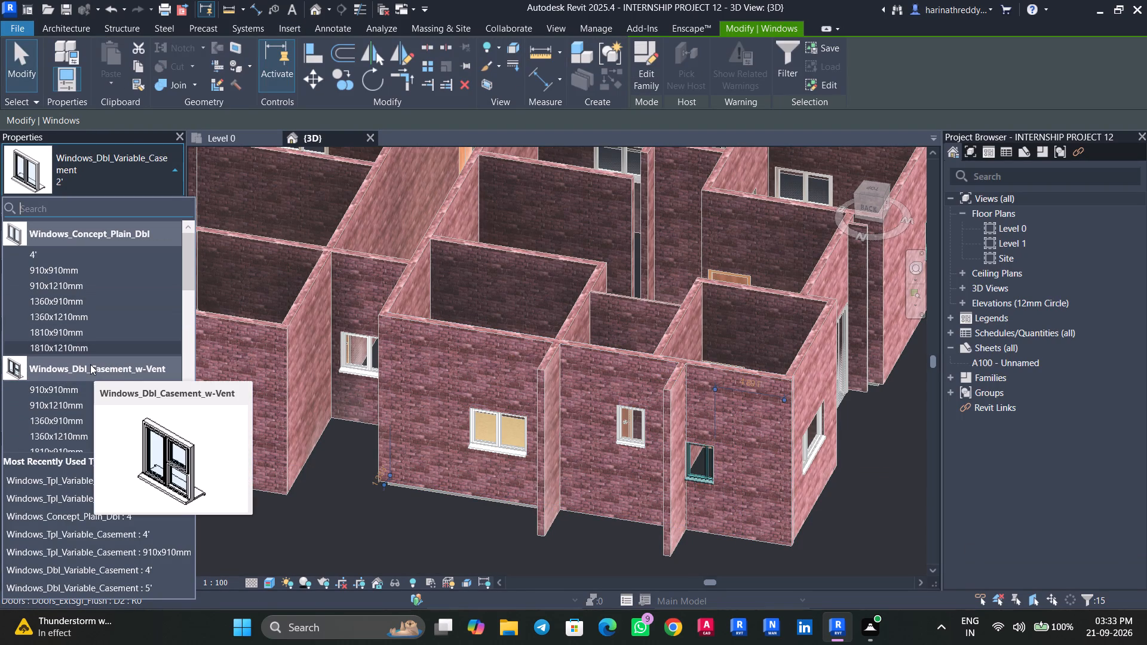
pyautogui.scroll(-13, 90, 364)
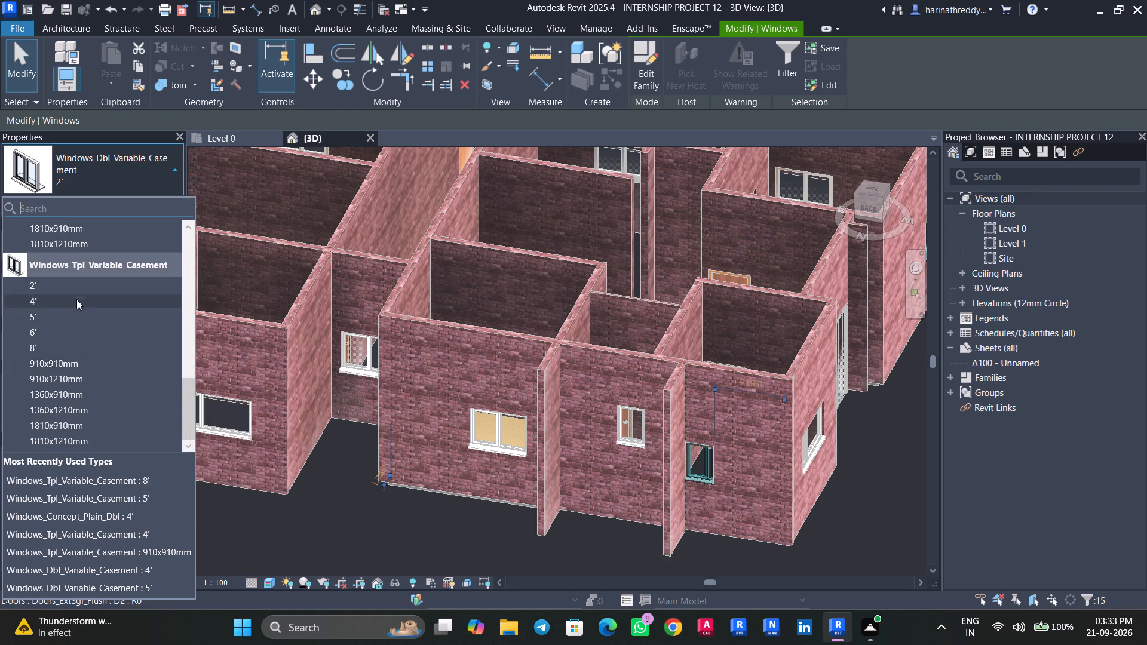
pyautogui.click(81, 282)
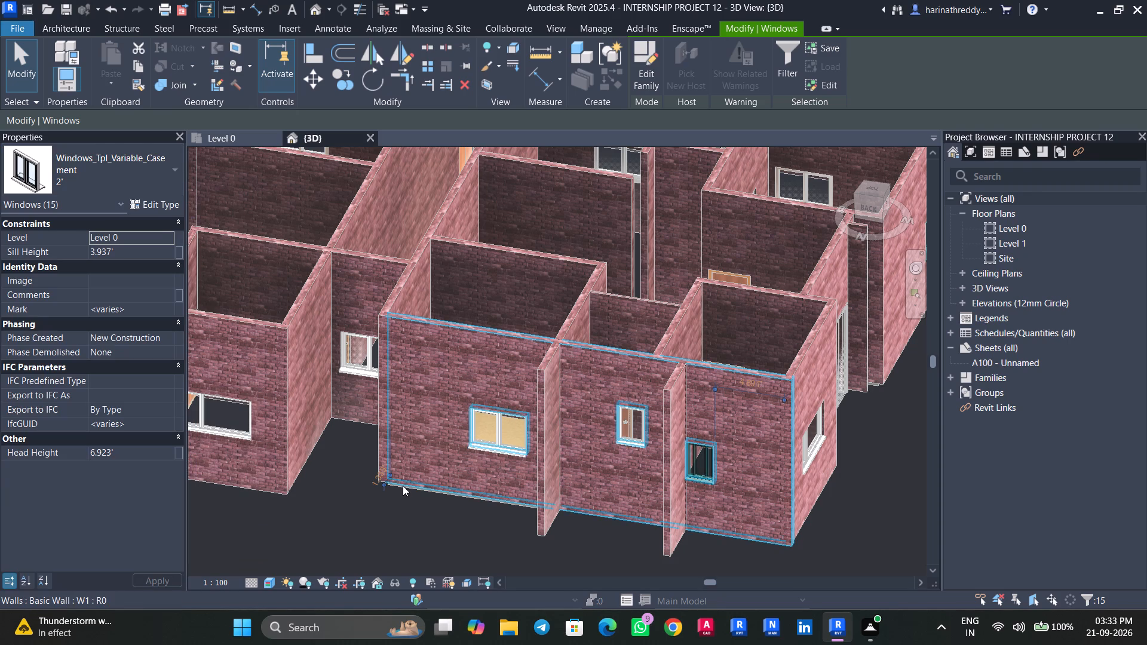
pyautogui.press('Escape')
pyautogui.press('Escape')
# Change all instances of the 5' Windows_Dbl_Variable_Casement windows to the Windows_Tpl_Variable_Casement 5' type.
pyautogui.scroll(1, 736, 541)
pyautogui.scroll(-1, 736, 541)
pyautogui.scroll(1, 736, 541)
pyautogui.scroll(-1, 736, 541)
pyautogui.scroll(7, 737, 541)
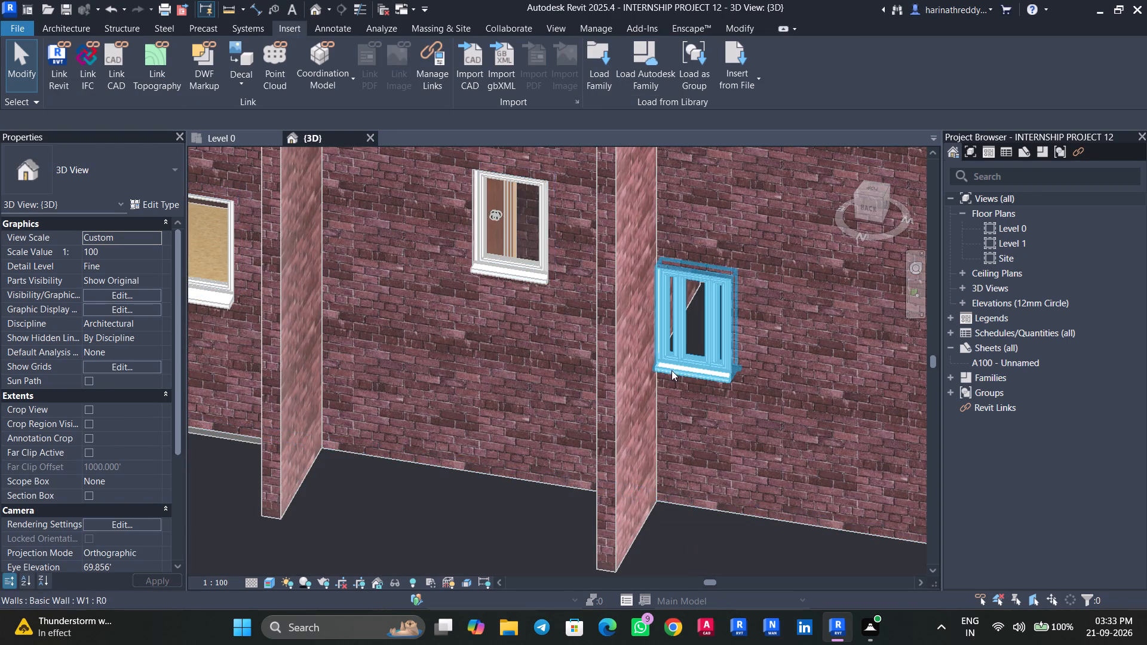
pyautogui.scroll(5, 691, 329)
pyautogui.scroll(-7, 688, 337)
pyautogui.scroll(1, 688, 337)
pyautogui.scroll(-8, 688, 337)
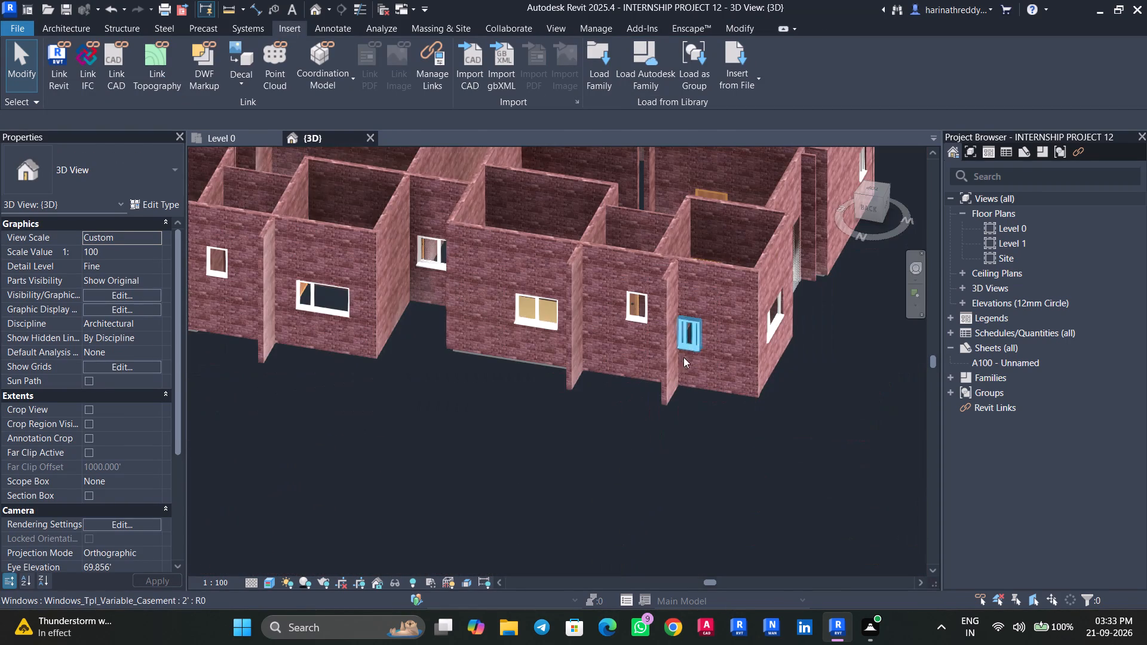
pyautogui.keyDown('shift'); pyautogui.moveTo(492, 477); pyautogui.dragTo(533, 469, button='middle'); pyautogui.keyUp('shift')
pyautogui.click(306, 327)
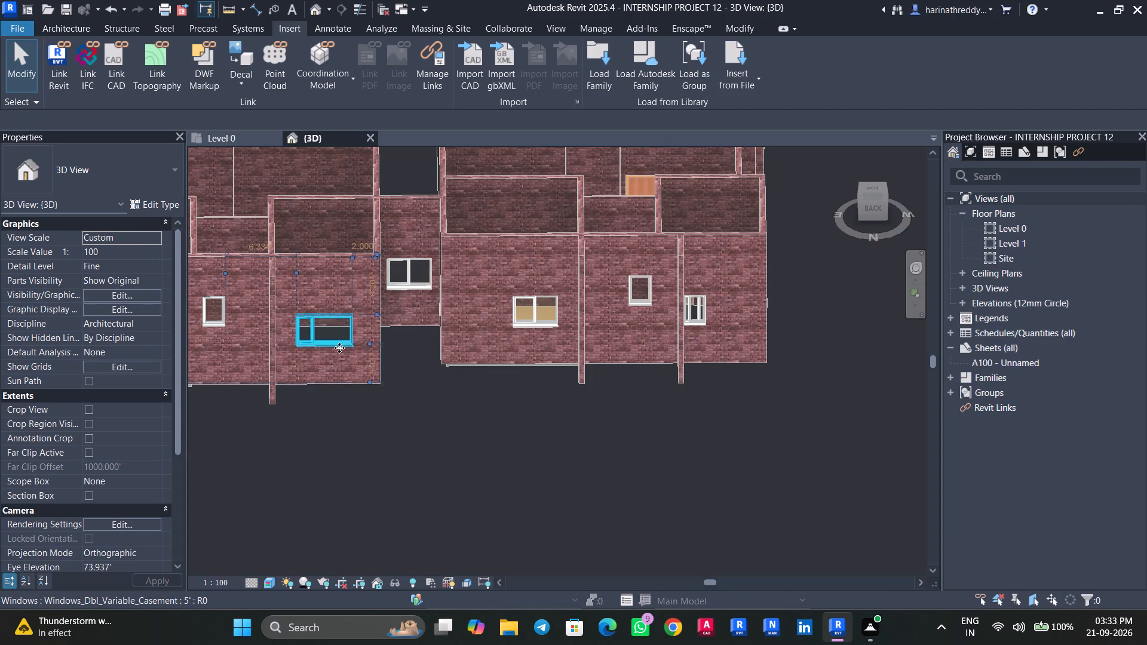
pyautogui.press('s')
pyautogui.press('a')
pyautogui.click(95, 159)
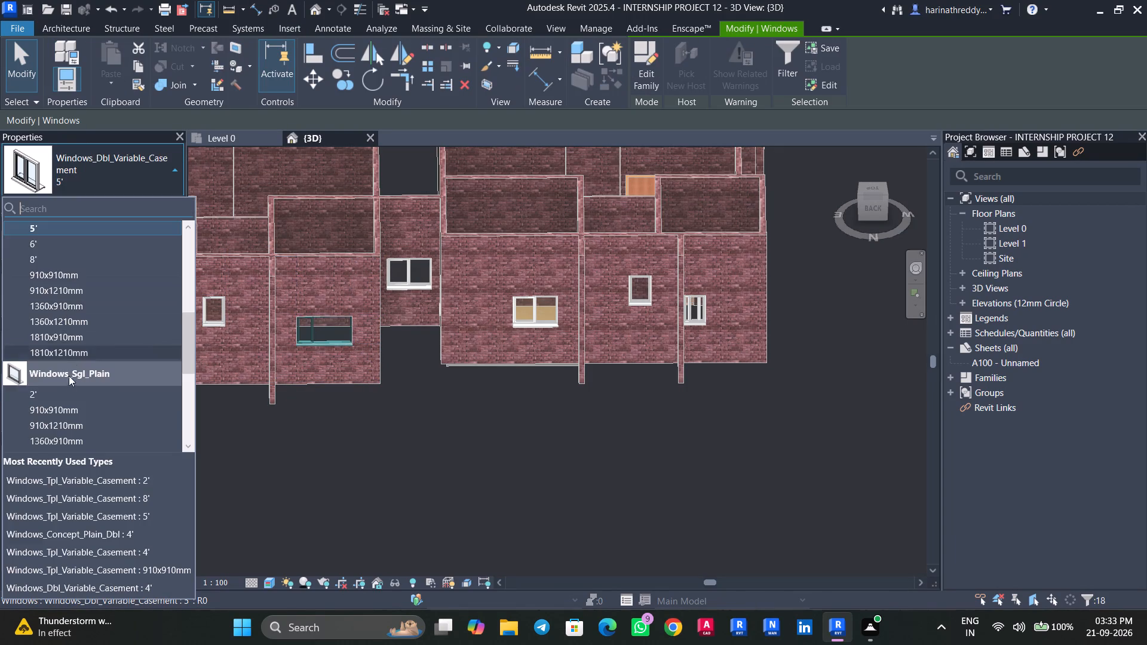
pyautogui.scroll(15, 68, 383)
pyautogui.scroll(-12, 72, 360)
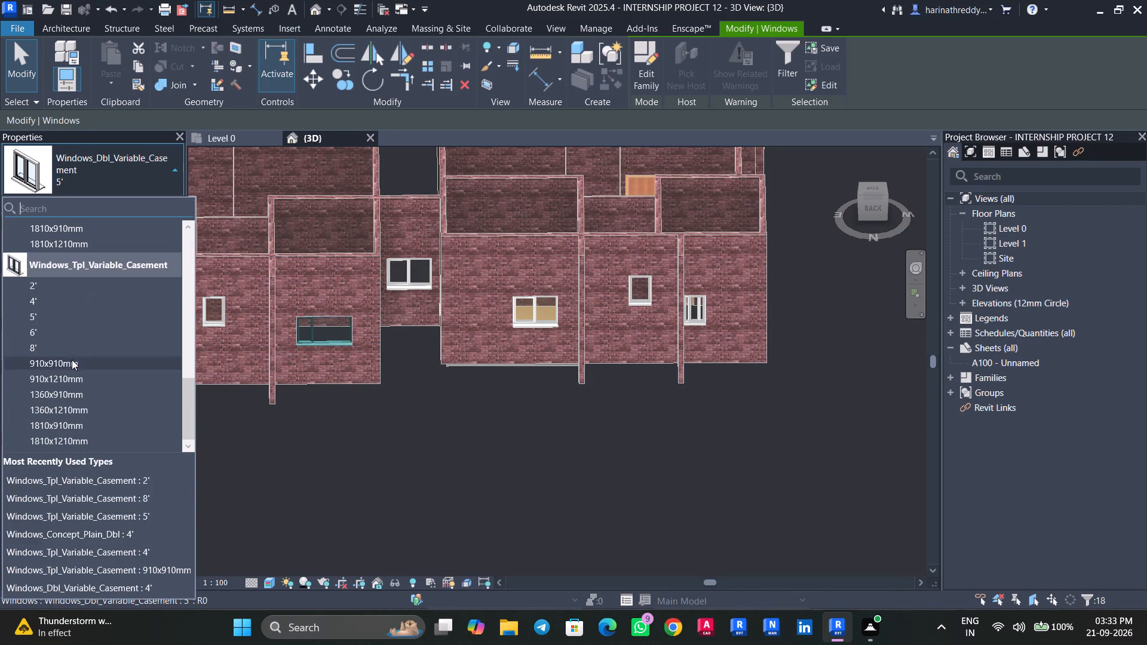
pyautogui.click(62, 320)
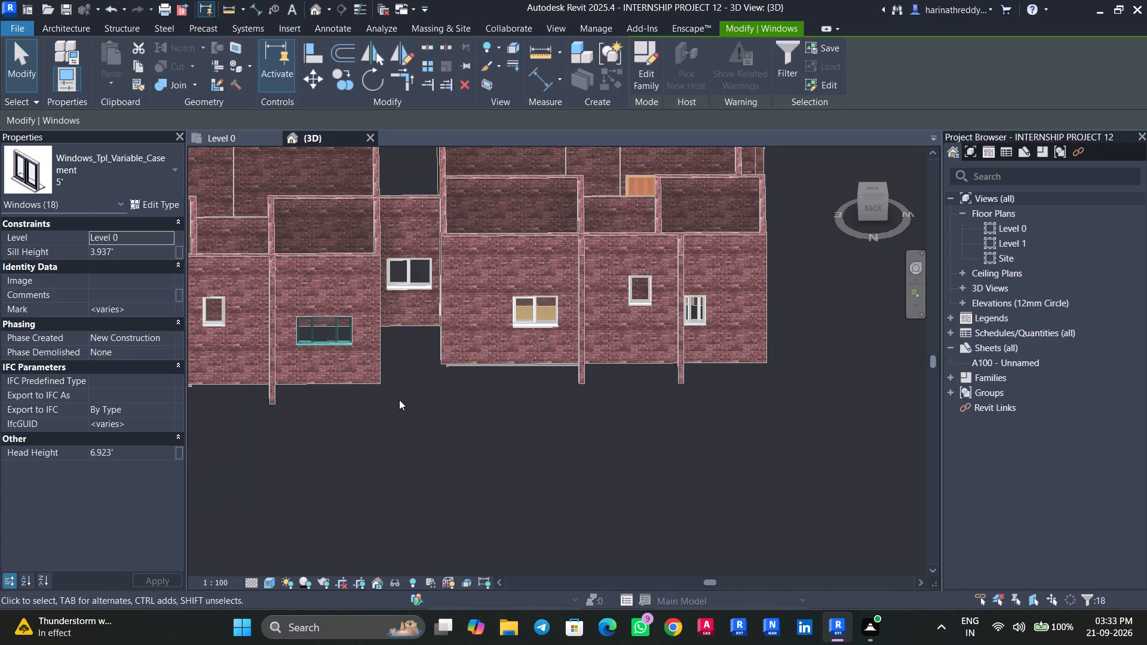
pyautogui.press('Escape')
pyautogui.press('Escape')
# Check the types of the small window and the wide window near the building's corner on the back and right facades.
pyautogui.scroll(3, 315, 417)
pyautogui.scroll(-9, 315, 413)
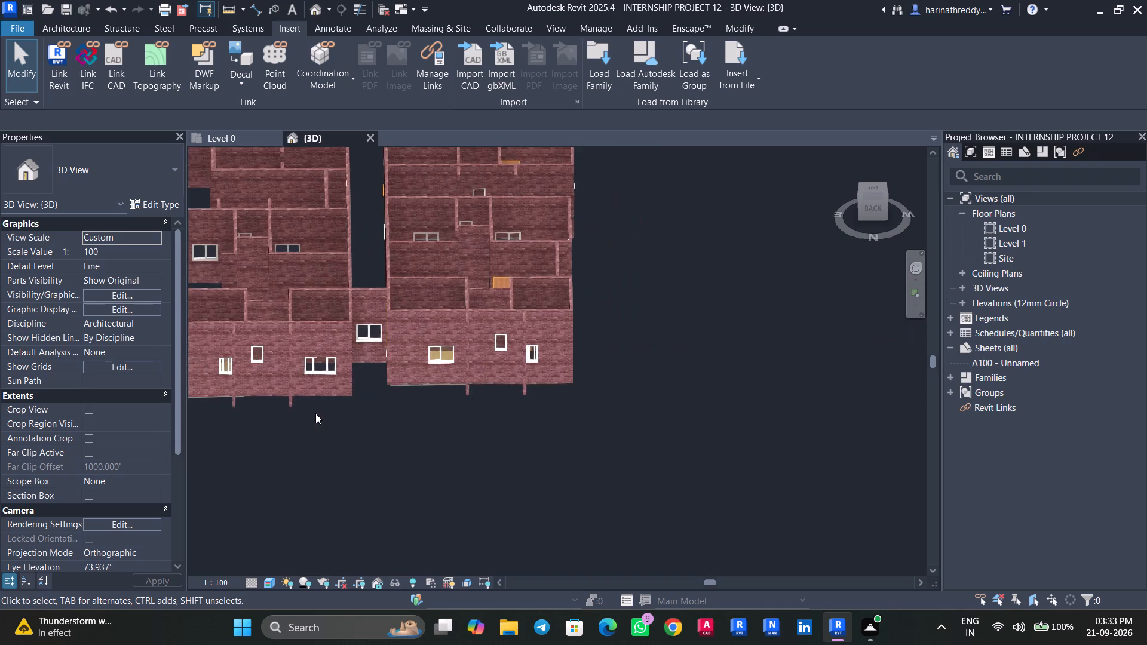
pyautogui.keyDown('shift'); pyautogui.moveTo(324, 431); pyautogui.dragTo(382, 425, button='middle'); pyautogui.keyUp('shift')
pyautogui.moveTo(387, 429); pyautogui.dragTo(480, 407, button='middle')
pyautogui.scroll(10, 362, 391)
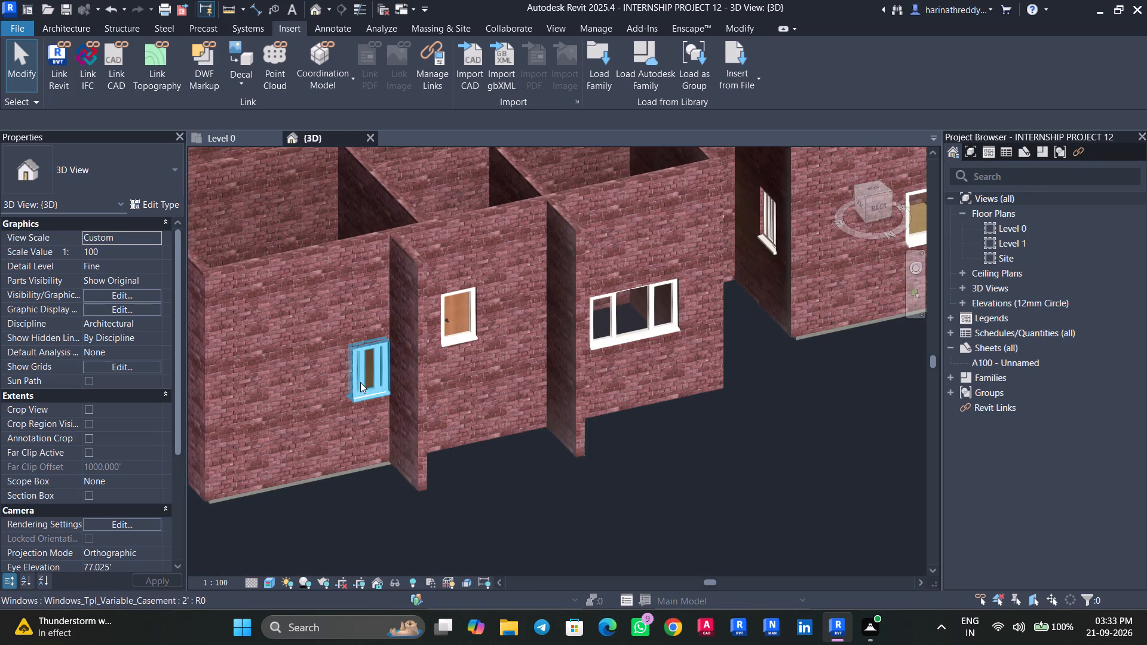
pyautogui.click(360, 382)
pyautogui.press('Escape')
pyautogui.scroll(-4, 393, 454)
pyautogui.keyDown('shift'); pyautogui.moveTo(412, 494); pyautogui.dragTo(487, 484, button='middle'); pyautogui.keyUp('shift')
pyautogui.click(408, 495)
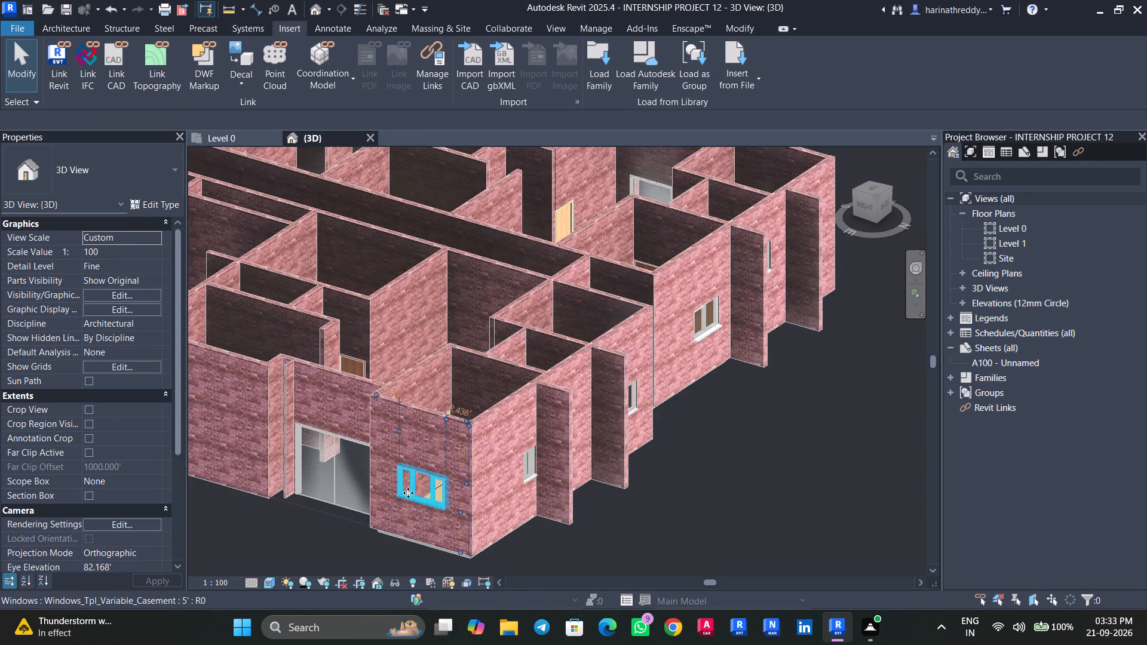
pyautogui.press('Escape')
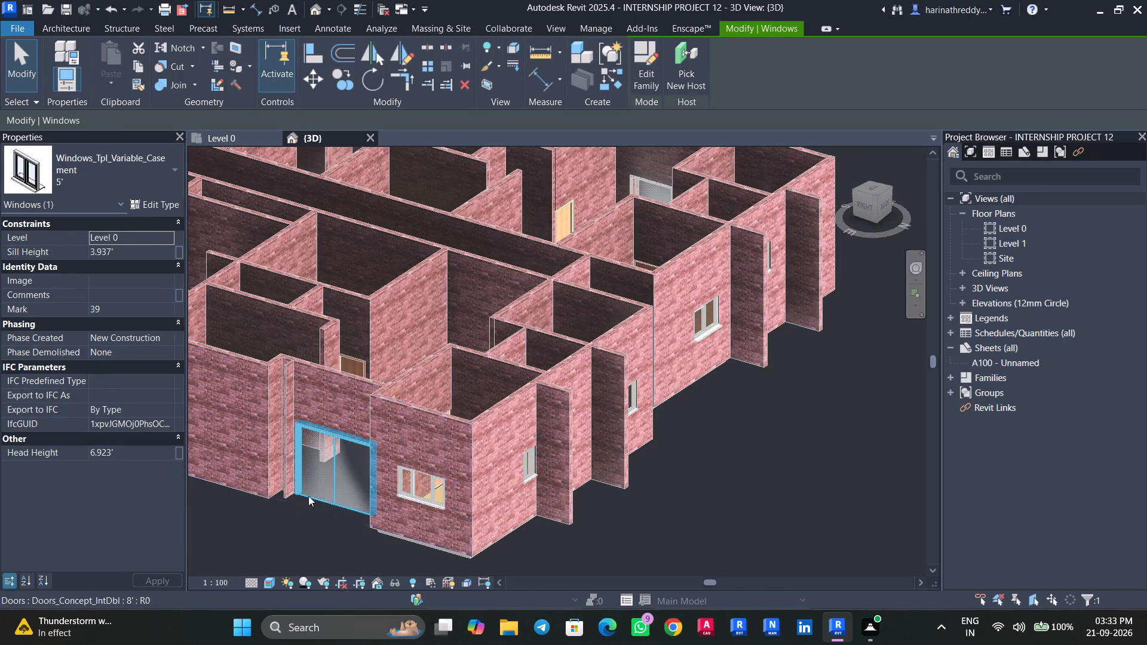
pyautogui.press('Escape')
# Select all instances of the Windows_Concept_Plain_Dbl 4' window to check where that type is used.
pyautogui.scroll(-3, 260, 514)
pyautogui.keyDown('shift'); pyautogui.moveTo(263, 514); pyautogui.dragTo(350, 534, button='middle'); pyautogui.keyUp('shift')
pyautogui.moveTo(280, 558); pyautogui.dragTo(311, 457, button='middle')
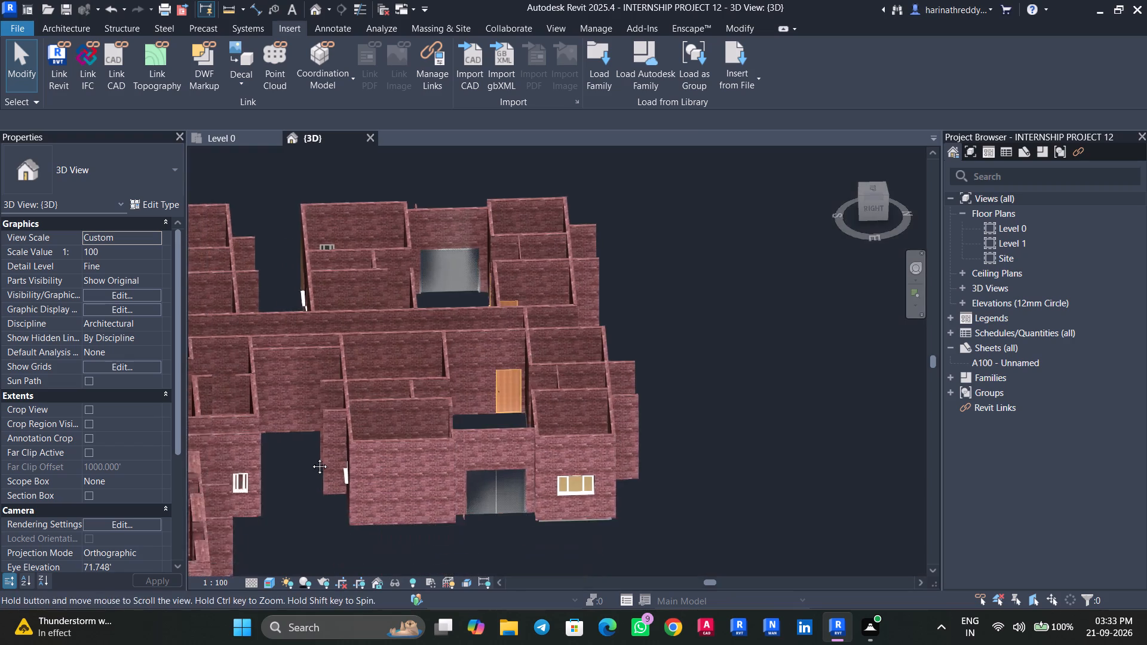
pyautogui.moveTo(311, 457); pyautogui.dragTo(312, 453, button='middle')
pyautogui.keyDown('shift'); pyautogui.moveTo(305, 493); pyautogui.dragTo(362, 511, button='middle'); pyautogui.keyUp('shift')
pyautogui.click(496, 492)
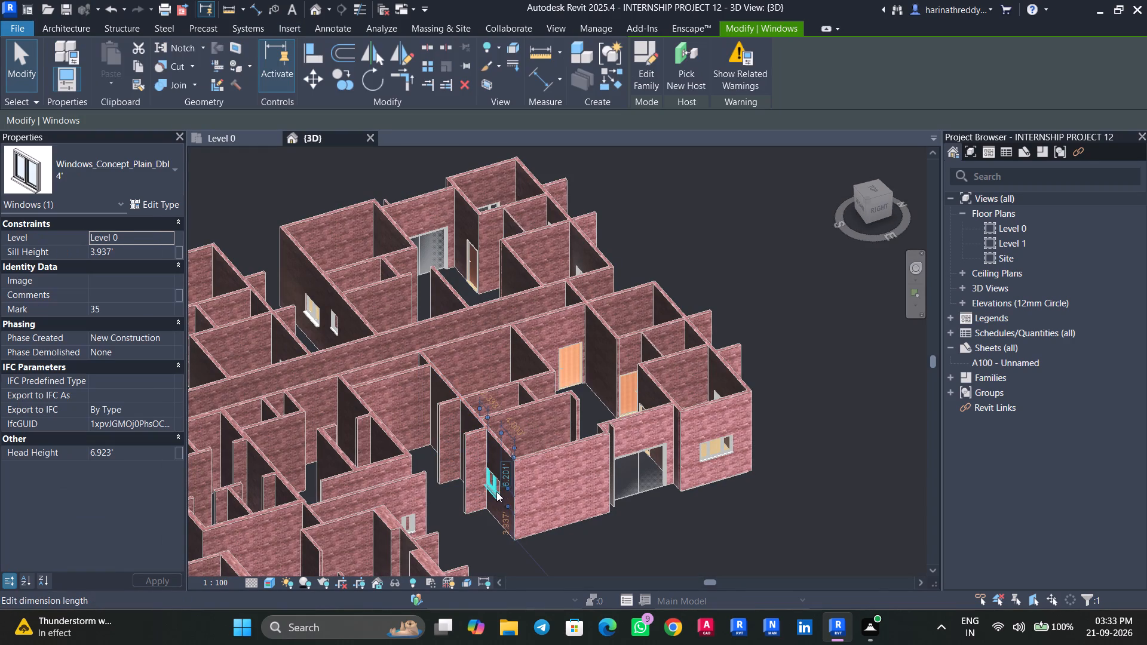
pyautogui.write('sa')
pyautogui.press('Escape')
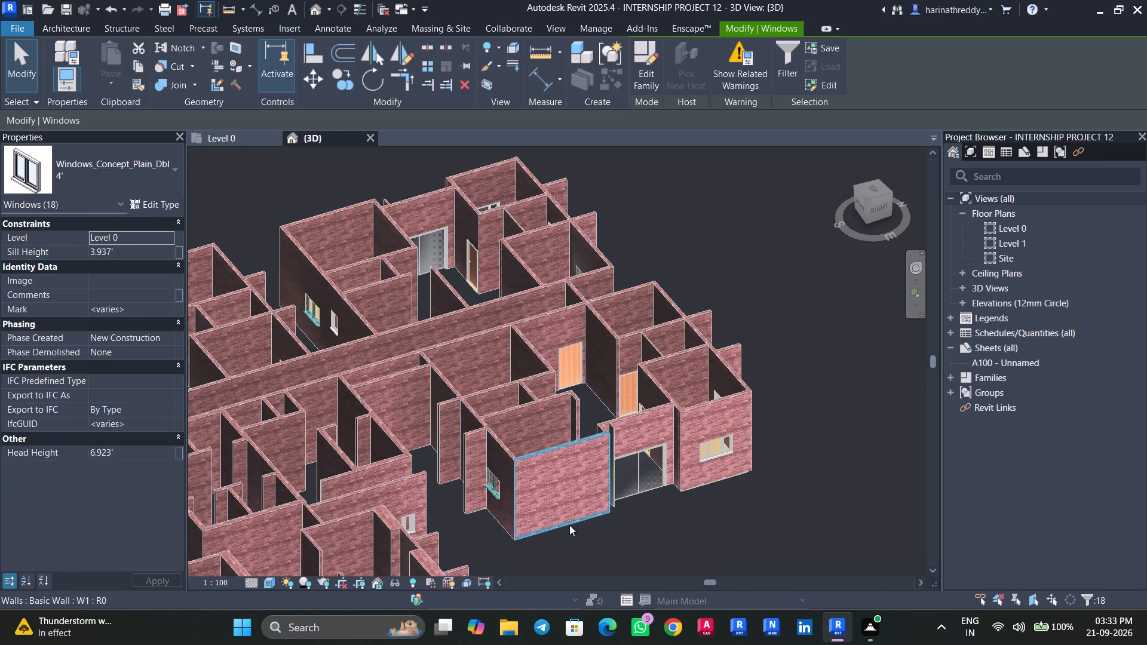
pyautogui.press('Escape')
# Check the types of the windows farther along the right facade, including the one beside the double door.
pyautogui.moveTo(596, 534); pyautogui.dragTo(539, 291, button='middle')
pyautogui.moveTo(494, 481); pyautogui.dragTo(718, 375, button='middle')
pyautogui.scroll(4, 474, 379)
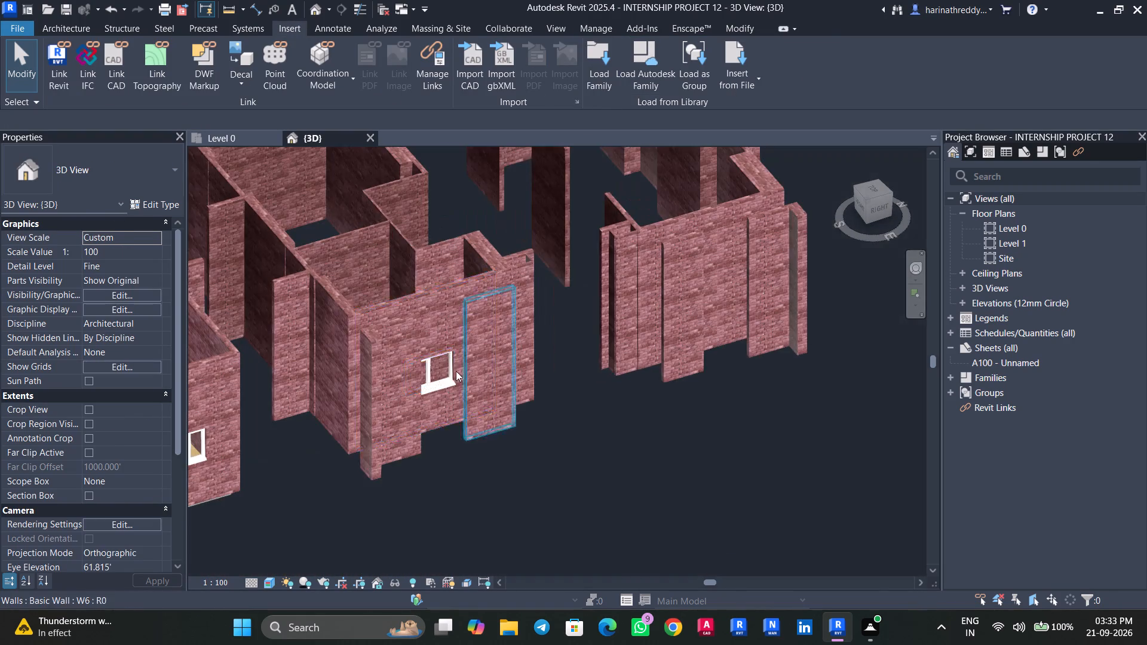
pyautogui.click(443, 382)
pyautogui.press('Escape')
pyautogui.scroll(-3, 491, 438)
pyautogui.moveTo(512, 424); pyautogui.dragTo(600, 338, button='middle')
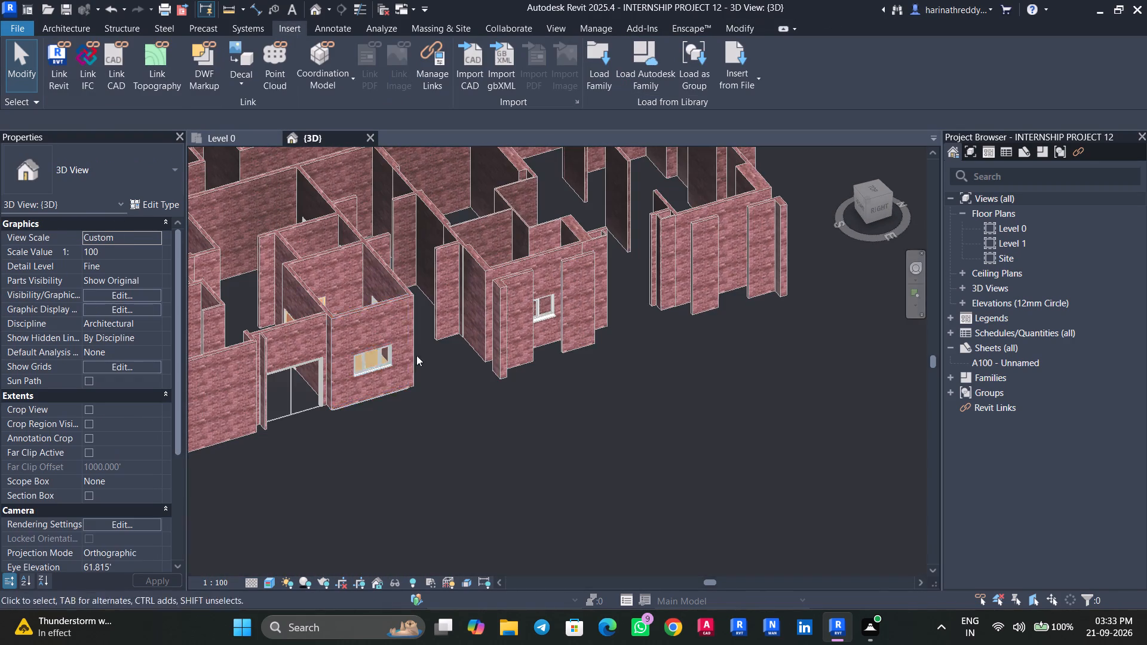
pyautogui.click(369, 363)
pyautogui.scroll(-4, 385, 429)
pyautogui.press('Escape')
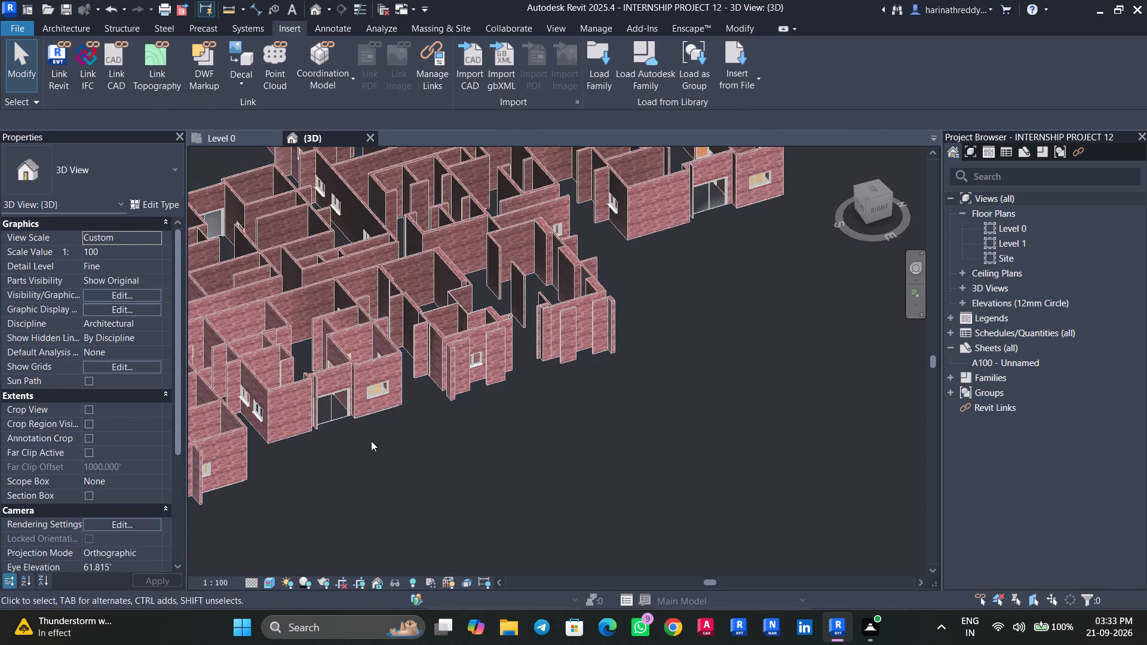
pyautogui.press('Escape')
# Check the types of the front facade windows and the window in the side wall between the front units.
pyautogui.moveTo(378, 440); pyautogui.dragTo(577, 302, button='middle')
pyautogui.keyDown('shift'); pyautogui.moveTo(434, 404); pyautogui.dragTo(516, 396, button='middle'); pyautogui.keyUp('shift')
pyautogui.click(587, 378)
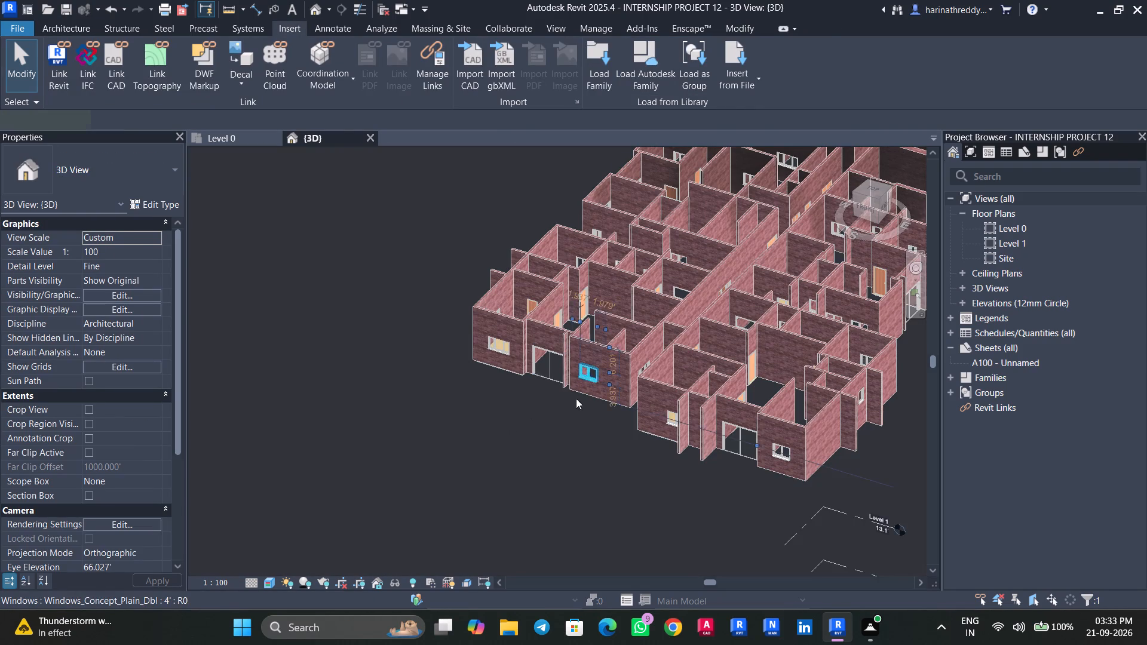
pyautogui.scroll(3, 553, 429)
pyautogui.moveTo(549, 428); pyautogui.dragTo(333, 457, button='middle')
pyautogui.press('Escape')
pyautogui.click(260, 337)
pyautogui.moveTo(348, 441); pyautogui.dragTo(323, 417, button='middle')
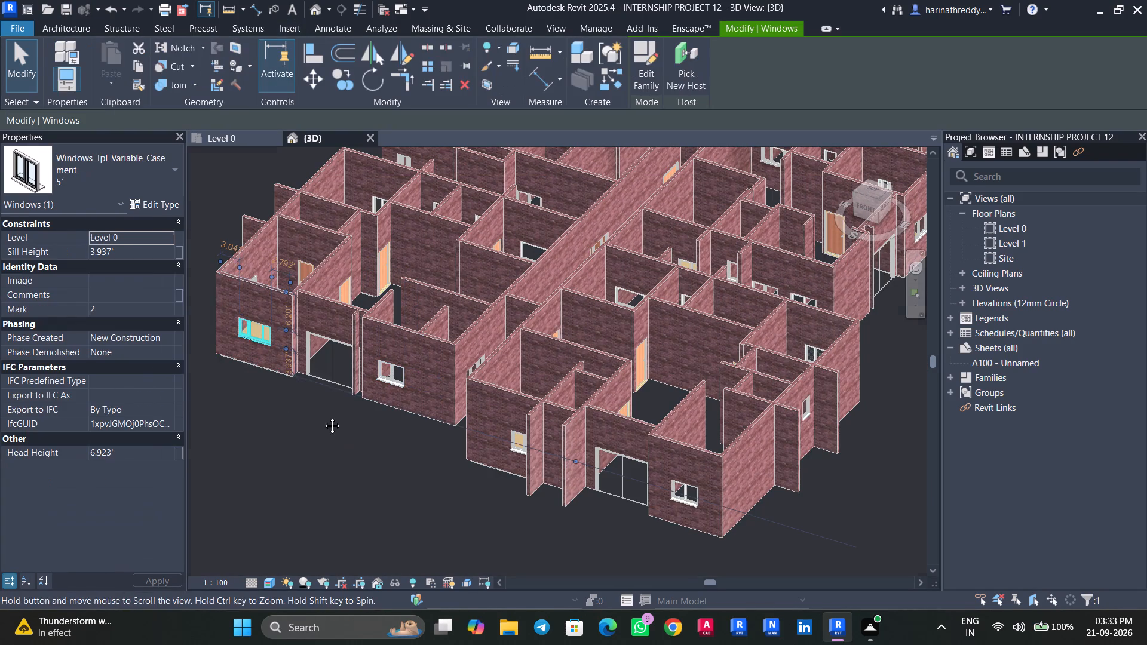
pyautogui.moveTo(323, 417); pyautogui.dragTo(283, 382, button='middle')
pyautogui.press('Escape')
pyautogui.click(447, 389)
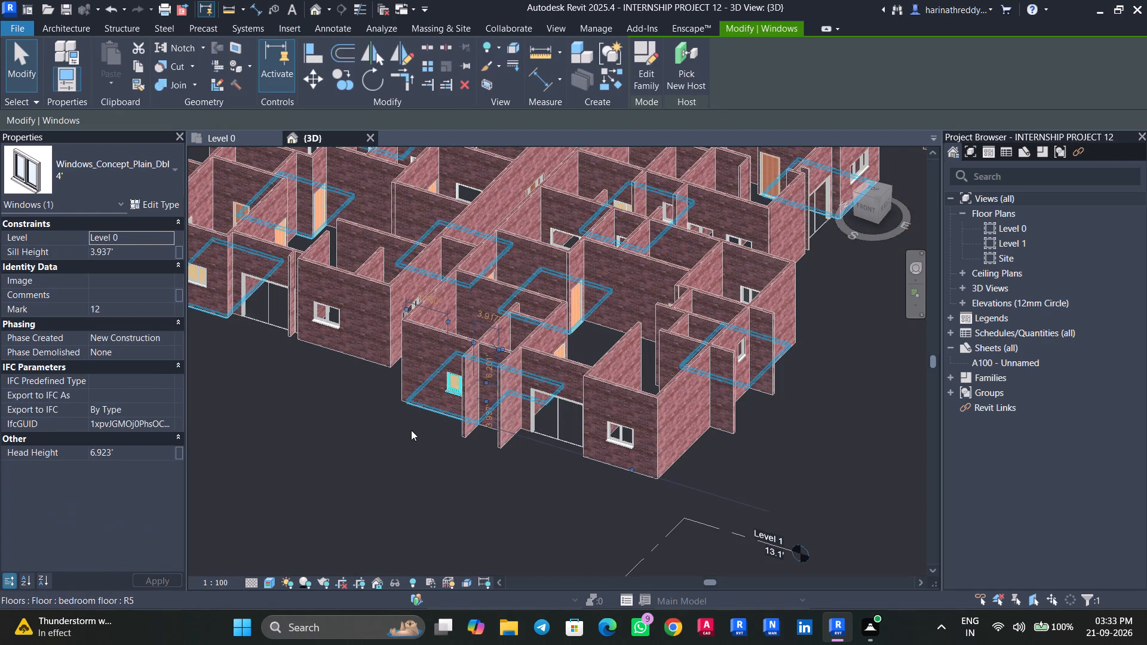
pyautogui.keyDown('shift'); pyautogui.moveTo(392, 440); pyautogui.dragTo(384, 576, button='middle'); pyautogui.keyUp('shift')
pyautogui.press('Escape')
pyautogui.click(422, 266)
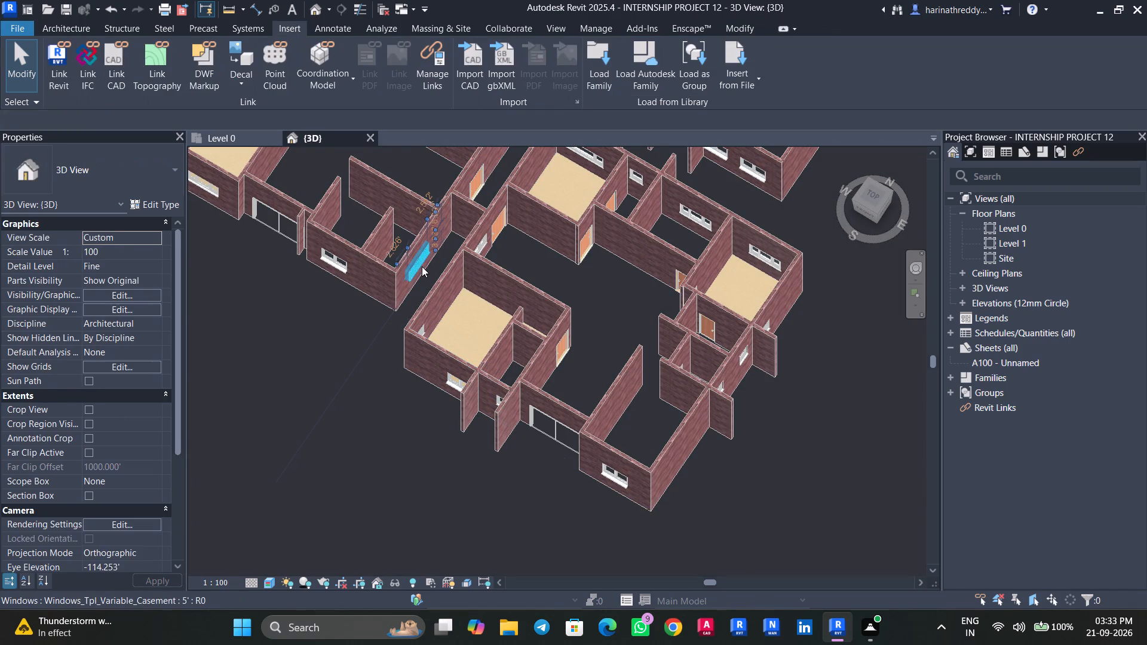
pyautogui.scroll(-5, 318, 409)
pyautogui.moveTo(317, 411); pyautogui.dragTo(310, 545, button='middle')
pyautogui.press('Escape')
# Change all instances of the 6' Windows_Dbl_Variable_Casement windows to the Windows_Tpl_Variable_Casement 6' type.
pyautogui.scroll(4, 398, 377)
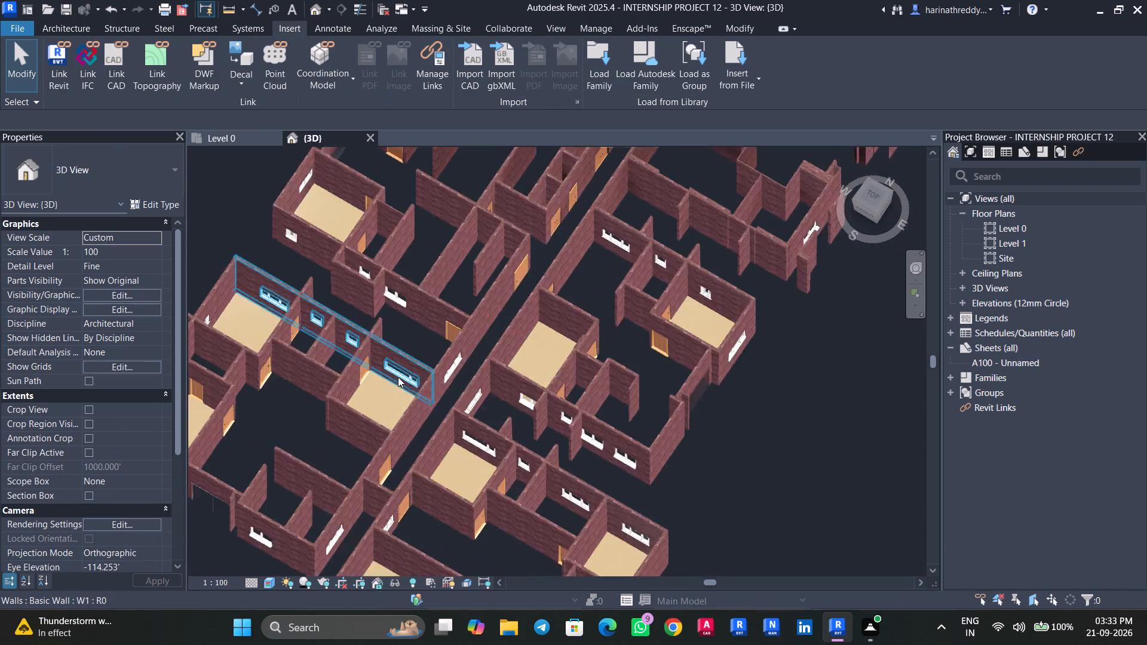
pyautogui.scroll(6, 398, 377)
pyautogui.click(401, 374)
pyautogui.press('s')
pyautogui.press('a')
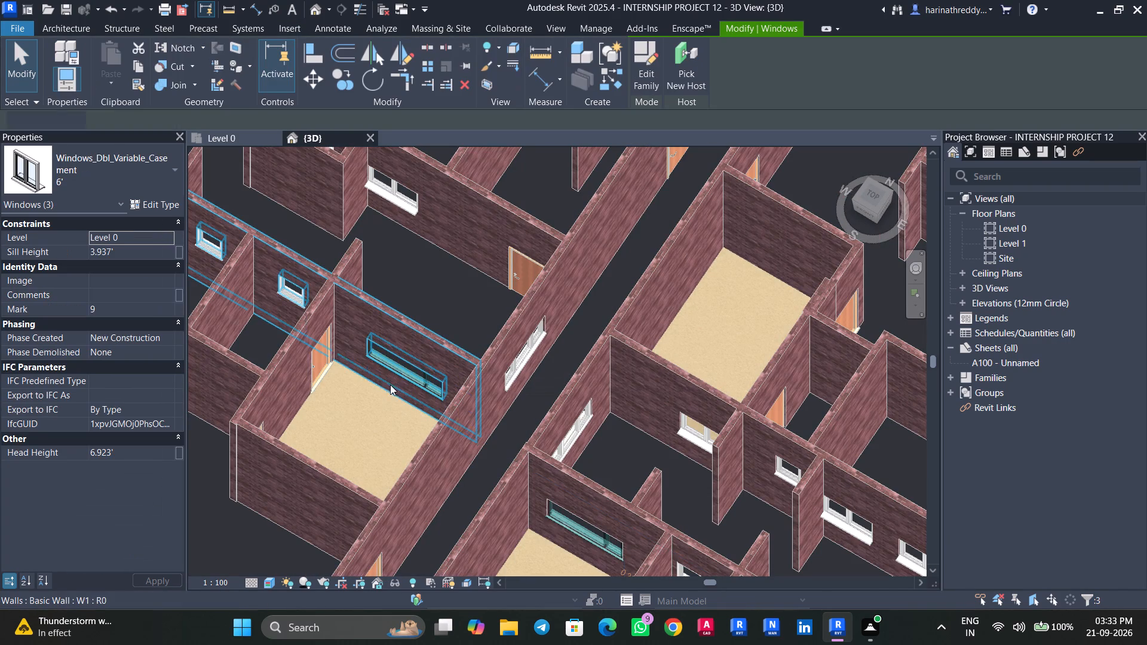
pyautogui.click(125, 171)
pyautogui.scroll(11, 77, 386)
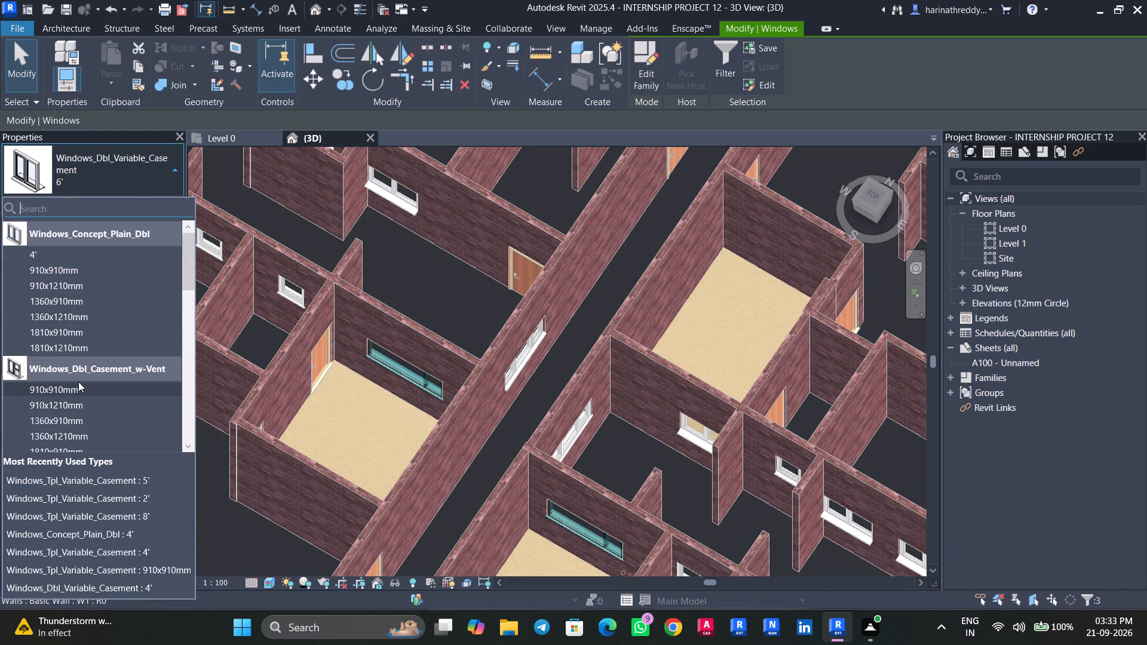
pyautogui.scroll(-13, 78, 382)
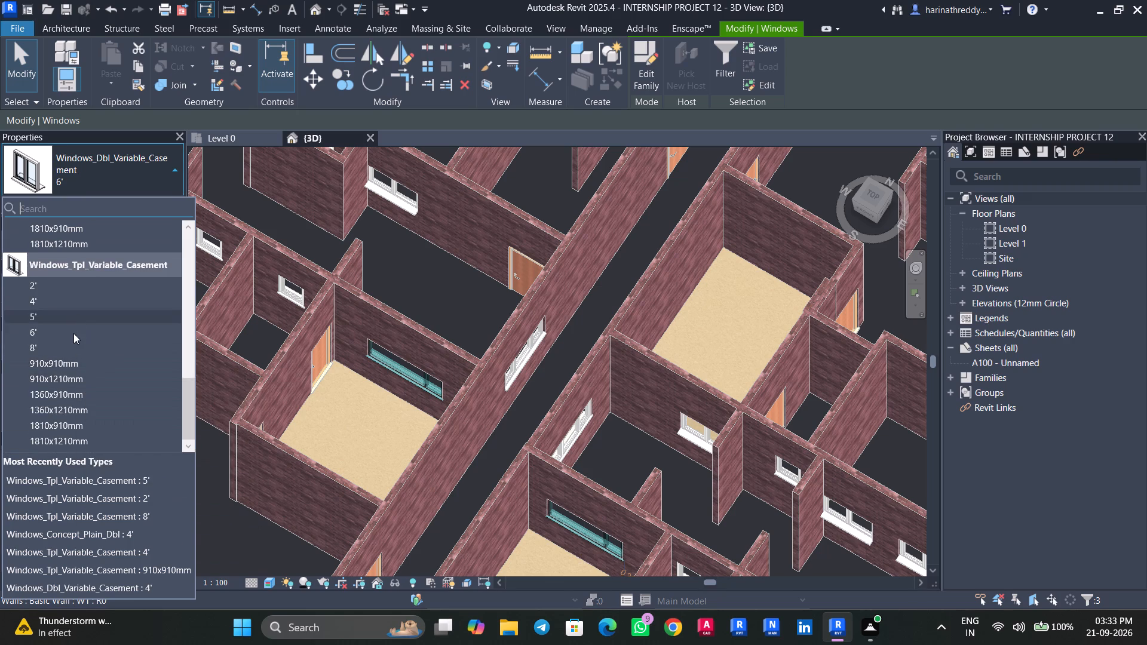
pyautogui.click(72, 338)
pyautogui.scroll(-2, 314, 349)
pyautogui.scroll(1, 314, 349)
pyautogui.scroll(-6, 314, 349)
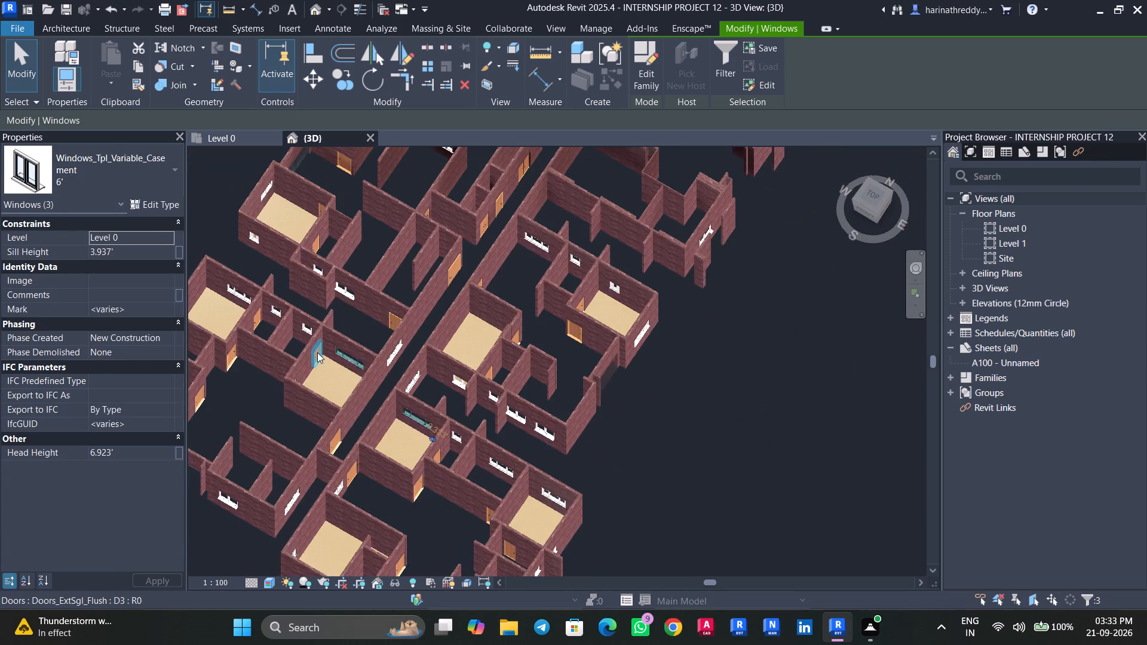
pyautogui.press('Escape')
pyautogui.press('Escape')
# Check the types of other room windows across the floor for double casement windows that still need replacing.
pyautogui.click(231, 291)
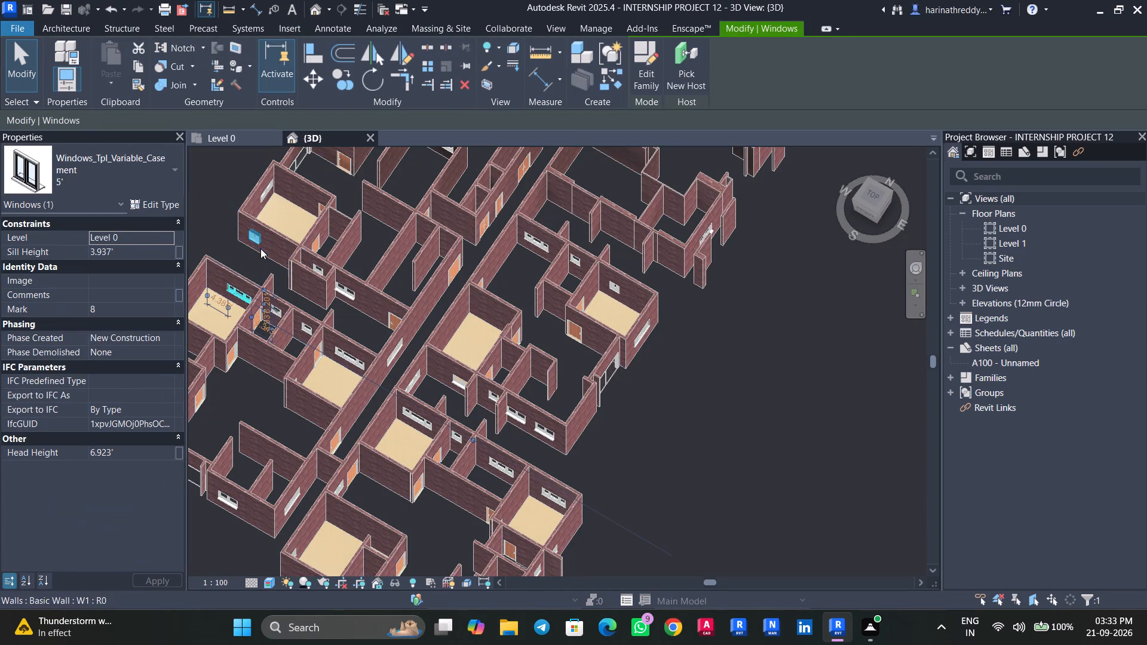
pyautogui.press('Escape')
pyautogui.scroll(9, 353, 289)
pyautogui.scroll(-9, 333, 347)
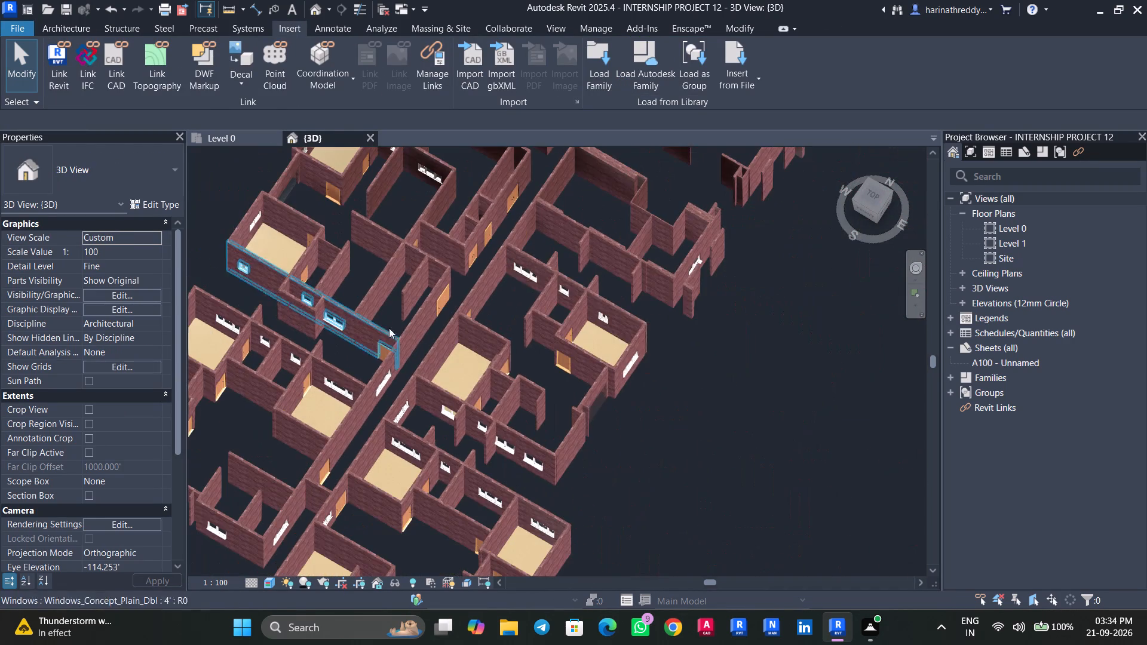
pyautogui.click(532, 275)
pyautogui.scroll(-5, 512, 305)
pyautogui.press('Escape')
pyautogui.press('Escape')
pyautogui.scroll(12, 498, 258)
pyautogui.scroll(-5, 474, 296)
pyautogui.keyDown('shift'); pyautogui.moveTo(479, 302); pyautogui.dragTo(622, 244, button='middle'); pyautogui.keyUp('shift')
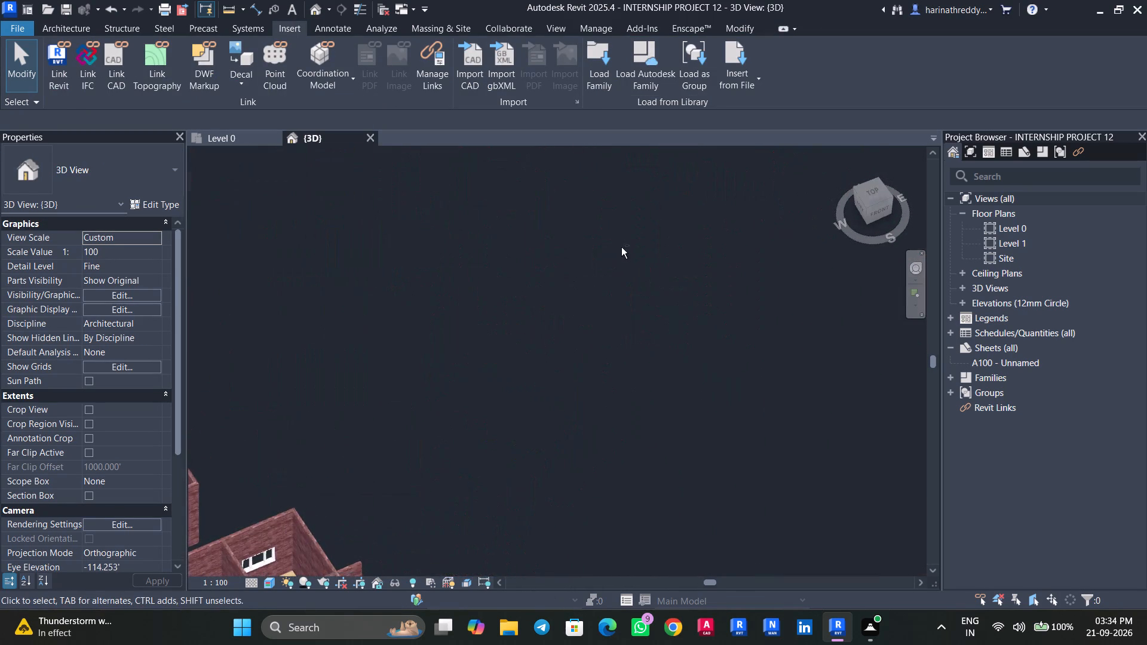
pyautogui.scroll(-11, 621, 252)
pyautogui.scroll(9, 427, 266)
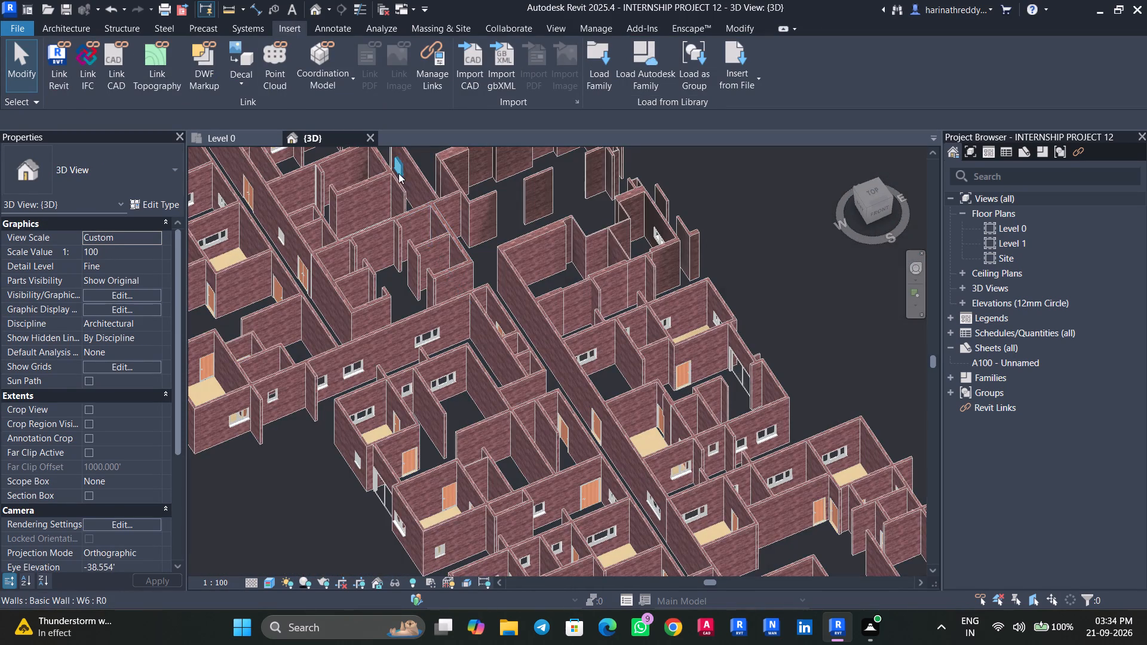
pyautogui.click(206, 233)
pyautogui.scroll(-5, 254, 469)
pyautogui.moveTo(269, 487); pyautogui.dragTo(358, 570, button='middle')
pyautogui.press('Escape')
pyautogui.press('Escape')
pyautogui.scroll(2, 256, 416)
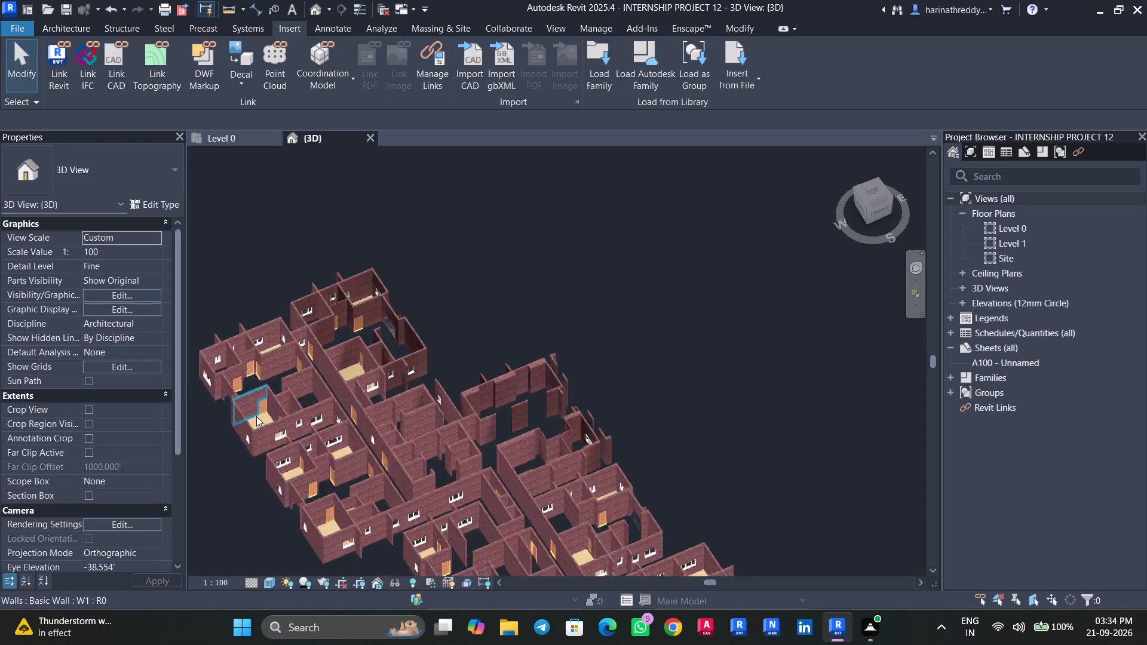
# Check the windows of units 3 and 4 in the Level 0 floor plan, including unit 4's master bedroom window.
pyautogui.scroll(8, 256, 416)
pyautogui.click(228, 140)
pyautogui.scroll(-6, 383, 407)
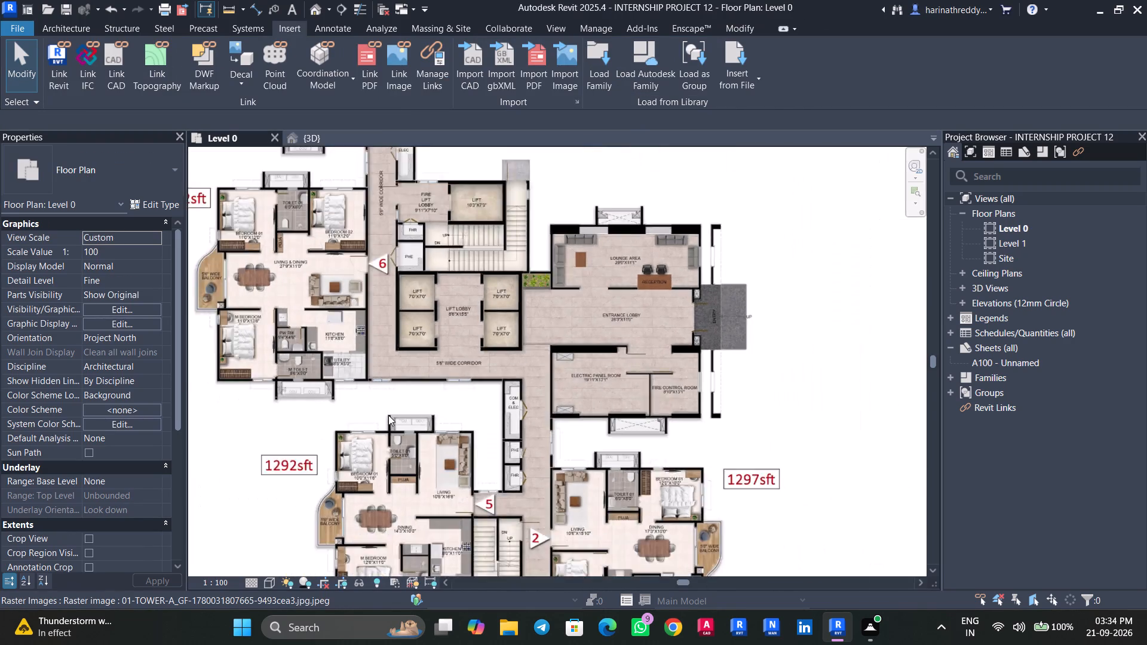
pyautogui.scroll(-2, 388, 415)
pyautogui.moveTo(437, 440); pyautogui.dragTo(409, 317, button='middle')
pyautogui.scroll(10, 475, 477)
pyautogui.moveTo(476, 497); pyautogui.dragTo(454, 305, button='middle')
pyautogui.scroll(-4, 642, 437)
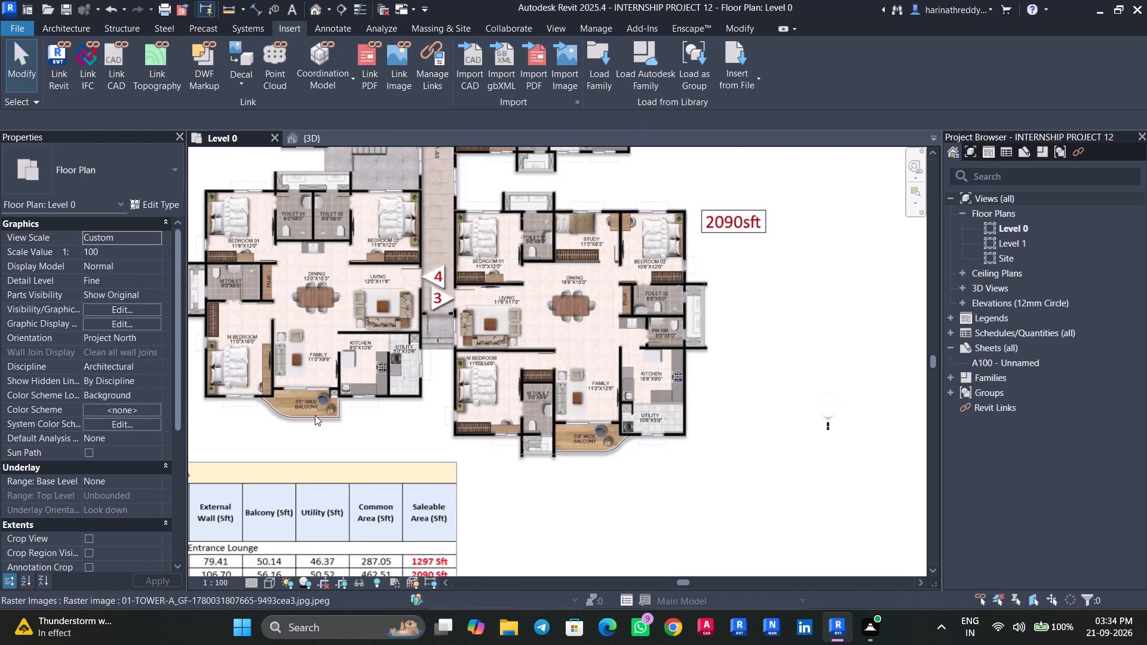
pyautogui.scroll(3, 315, 414)
pyautogui.moveTo(315, 408); pyautogui.dragTo(400, 528, button='middle')
pyautogui.press('Tab')
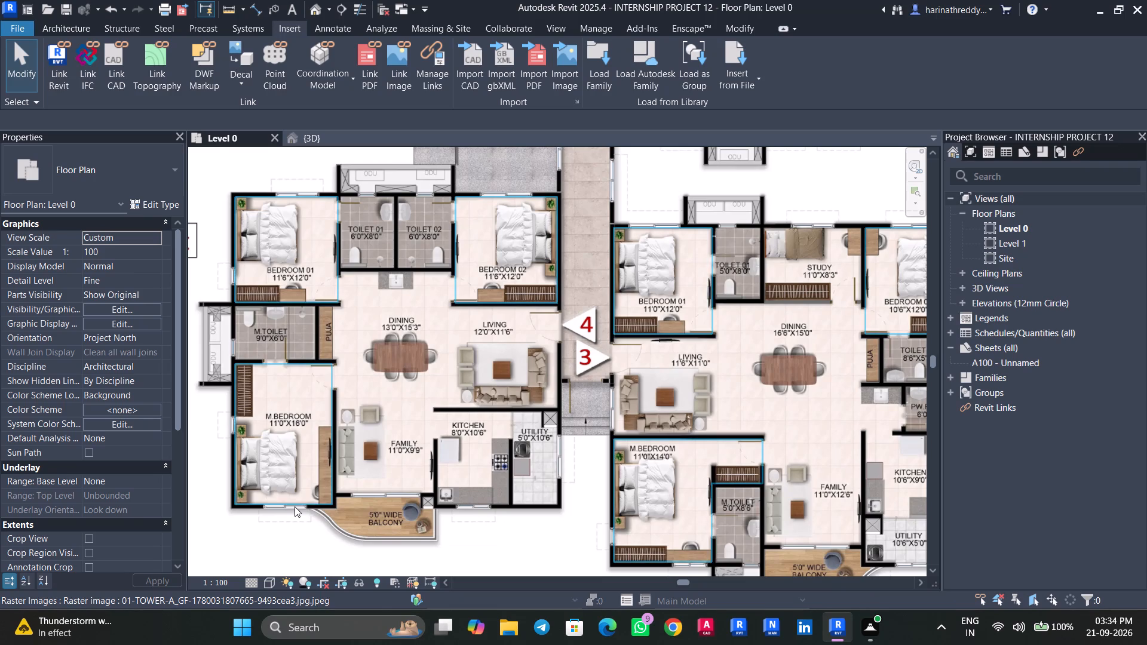
pyautogui.press('Tab')
pyautogui.click(294, 506)
pyautogui.press('Escape')
pyautogui.press('Escape')
pyautogui.press('Escape')
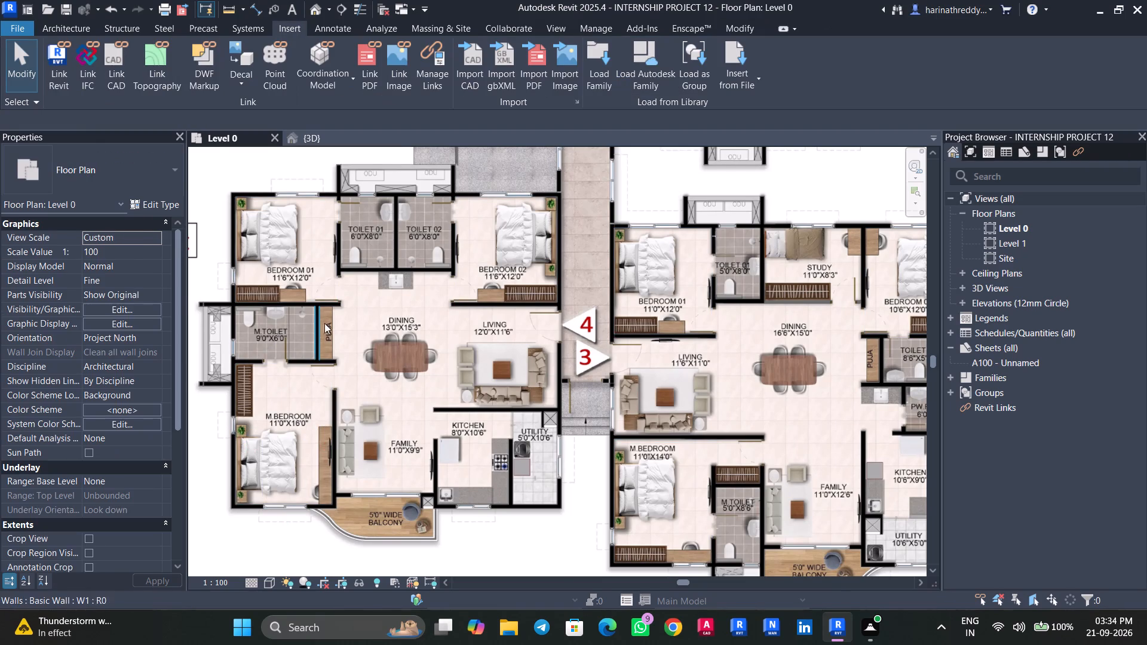
pyautogui.moveTo(327, 334); pyautogui.dragTo(324, 520, button='middle')
pyautogui.moveTo(371, 401); pyautogui.dragTo(385, 562, button='middle')
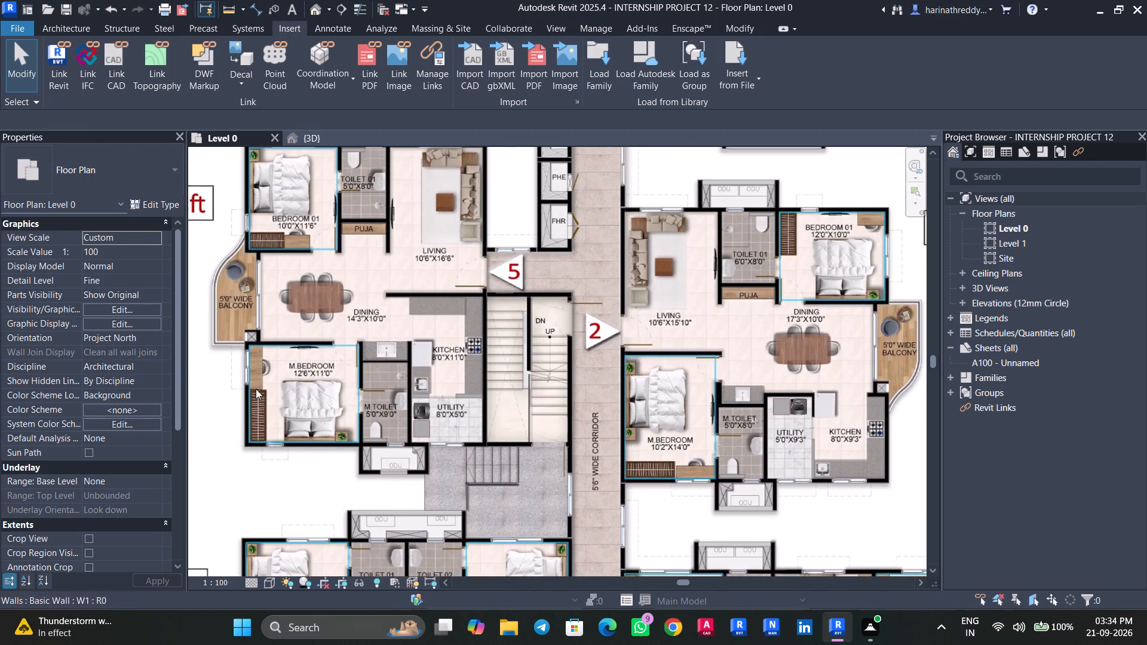
# Check the types of unit 5's Bedroom 01 and living room windows in the Level 0 plan.
pyautogui.scroll(1, 262, 366)
pyautogui.moveTo(263, 365); pyautogui.dragTo(278, 465, button='middle')
pyautogui.moveTo(323, 352); pyautogui.dragTo(334, 509, button='middle')
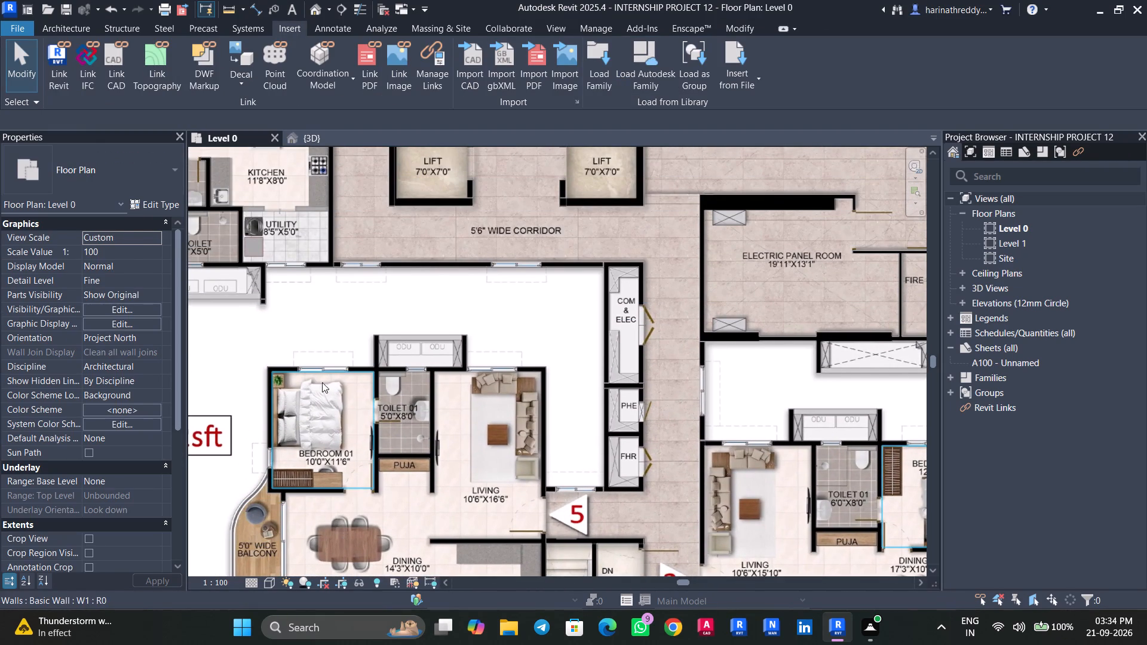
pyautogui.click(320, 373)
pyautogui.press('Escape')
pyautogui.click(496, 363)
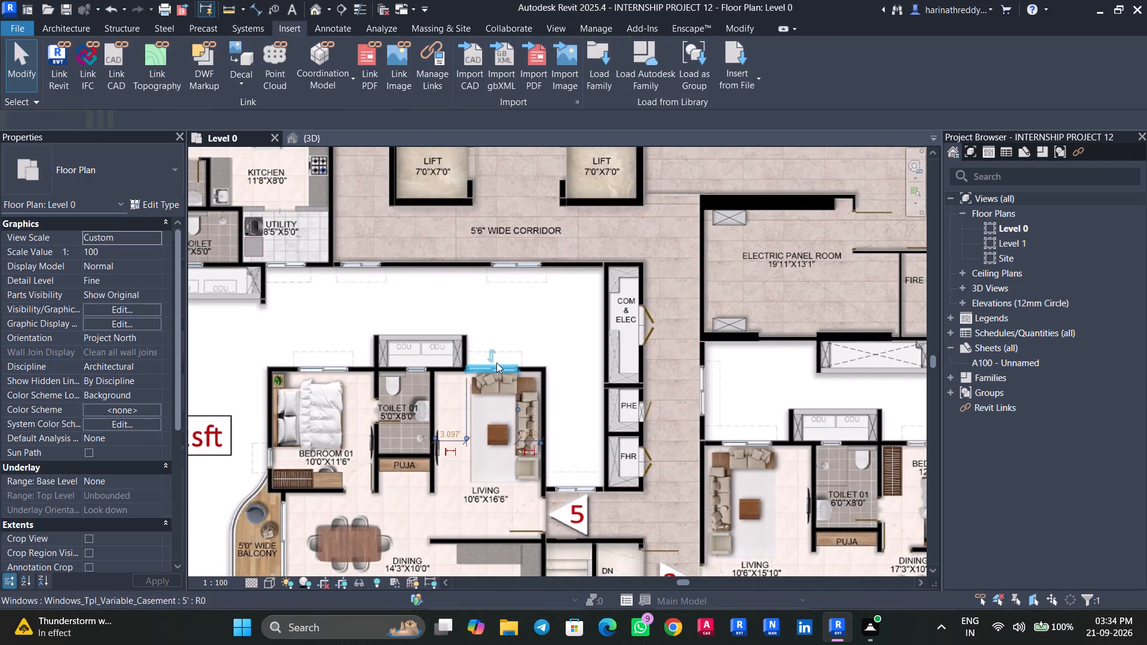
pyautogui.scroll(-5, 493, 341)
pyautogui.moveTo(499, 320); pyautogui.dragTo(454, 541, button='middle')
pyautogui.moveTo(464, 420); pyautogui.dragTo(477, 577, button='middle')
pyautogui.scroll(-2, 480, 425)
pyautogui.moveTo(486, 443); pyautogui.dragTo(505, 534, button='middle')
pyautogui.press('Escape')
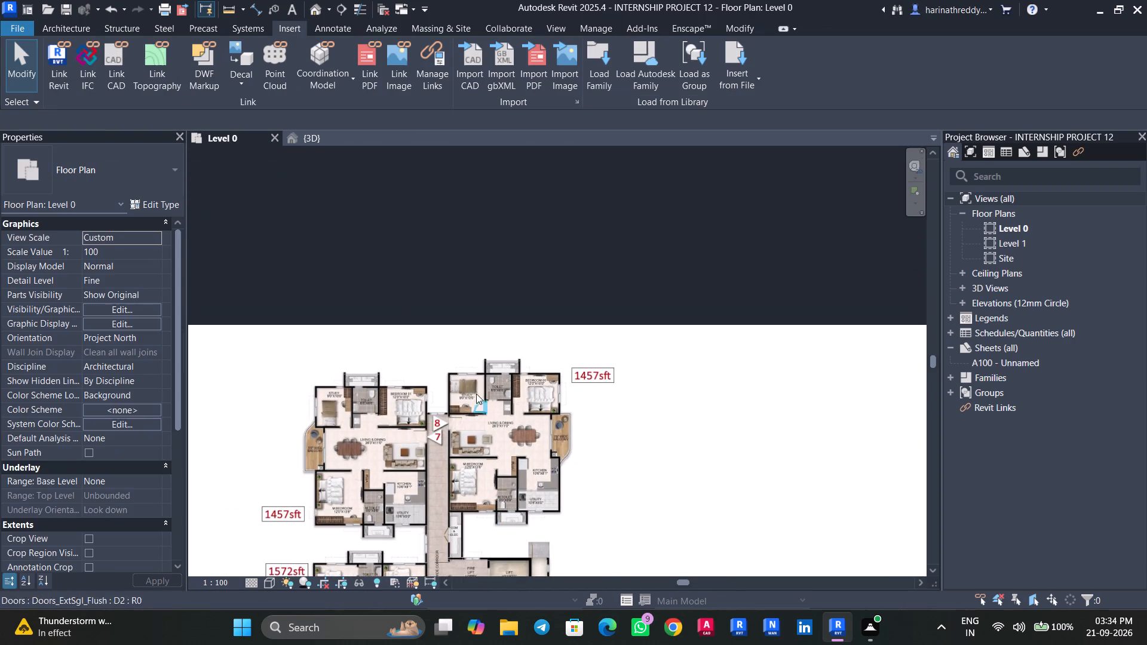
# Check the study, master bedroom and utility windows of unit 8 in the Level 0 plan.
pyautogui.scroll(6, 476, 391)
pyautogui.click(460, 348)
pyautogui.press('Escape')
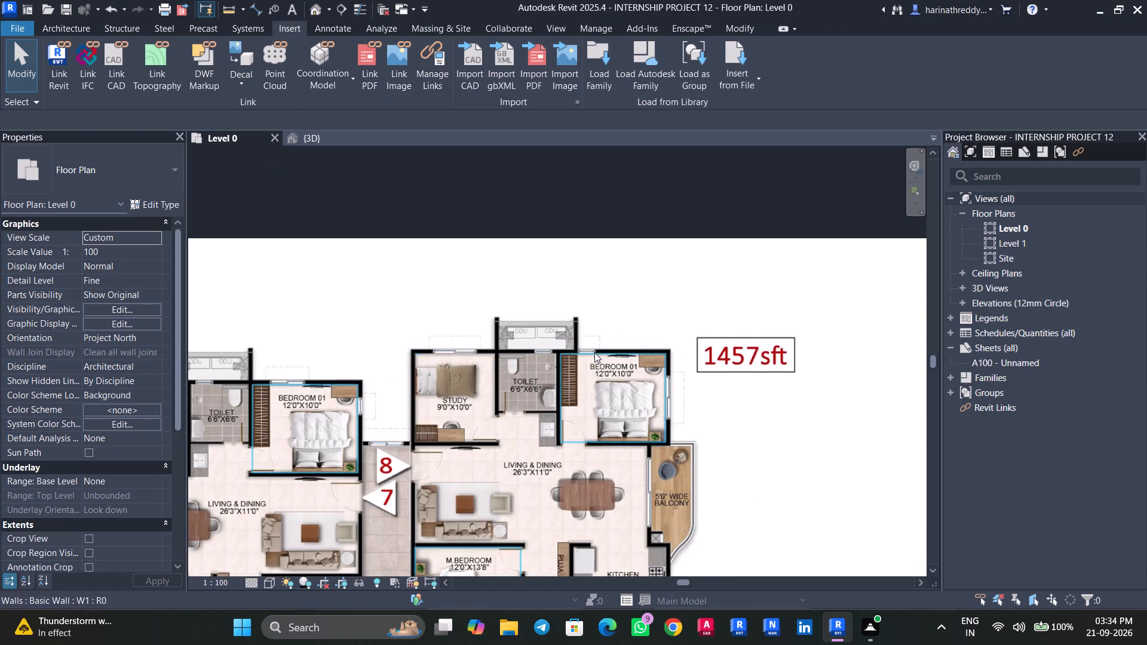
pyautogui.moveTo(578, 413); pyautogui.dragTo(757, 256, button='middle')
pyautogui.moveTo(355, 487); pyautogui.dragTo(345, 442, button='middle')
pyautogui.scroll(-2, 345, 438)
pyautogui.scroll(5, 710, 444)
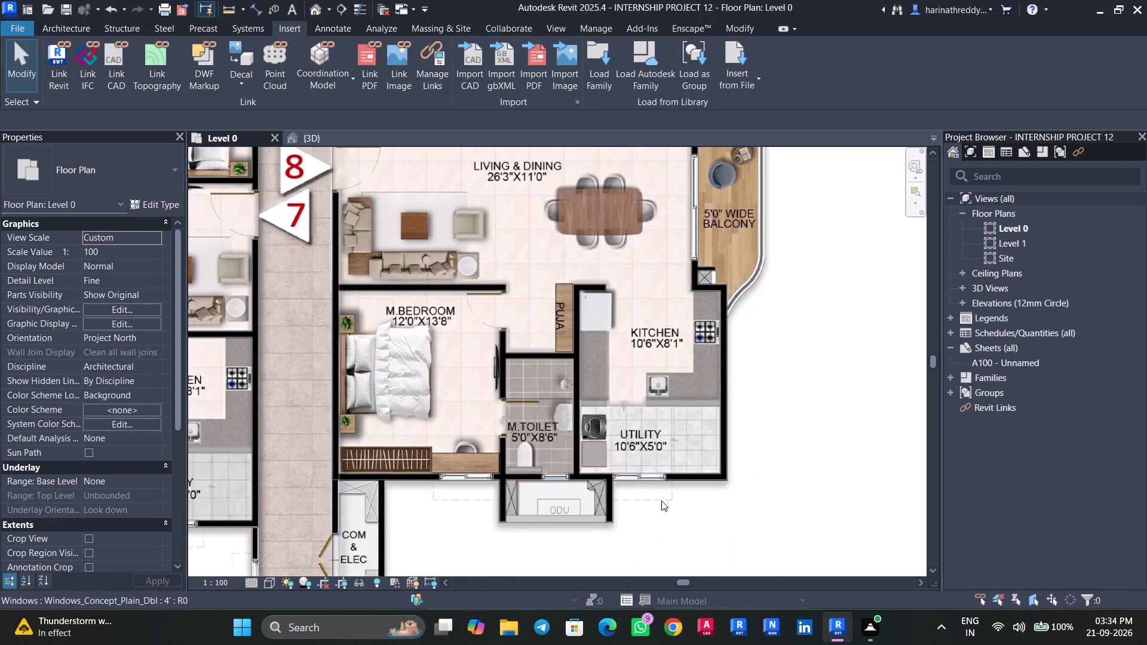
pyautogui.scroll(-4, 661, 500)
pyautogui.moveTo(755, 440); pyautogui.dragTo(718, 225, button='middle')
pyautogui.moveTo(660, 368); pyautogui.dragTo(662, 277, button='middle')
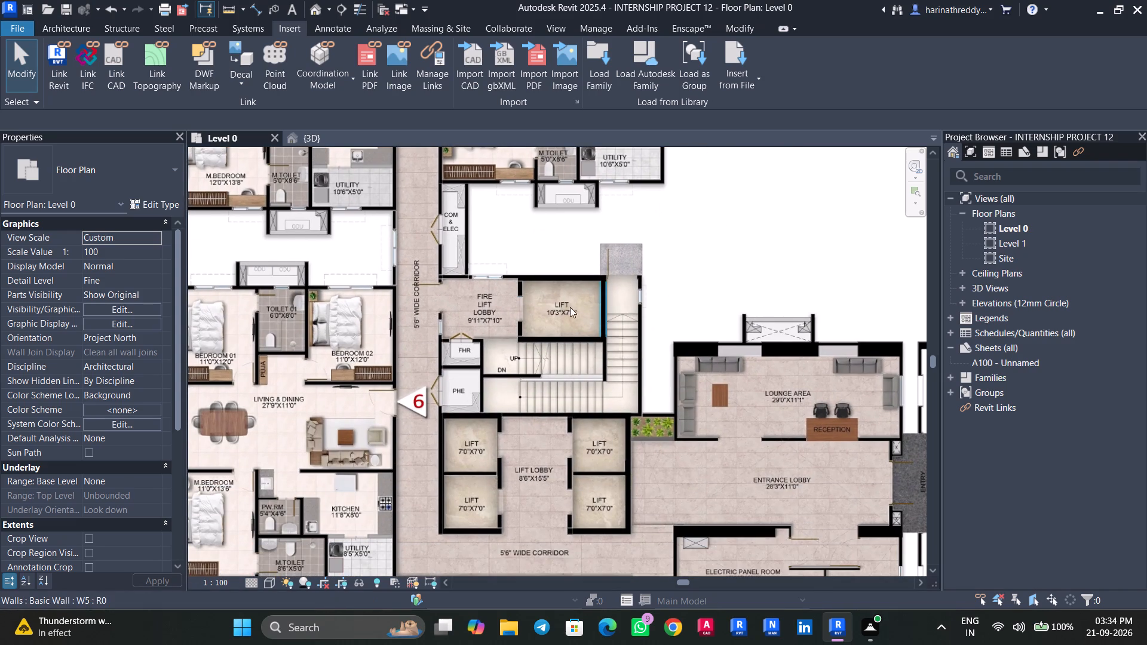
# Check the types of the corridor window between units 7 and 6 and the fire lift lobby window.
pyautogui.click(398, 243)
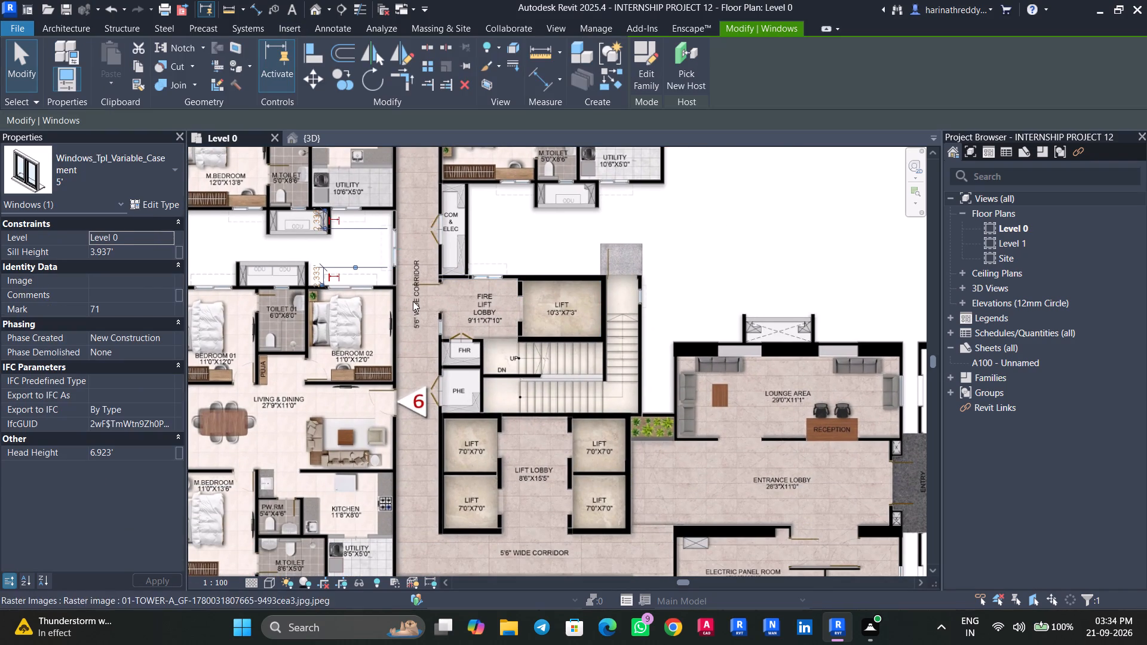
pyautogui.moveTo(418, 305); pyautogui.dragTo(476, 382, button='middle')
pyautogui.press('Escape')
pyautogui.click(539, 358)
pyautogui.press('Escape')
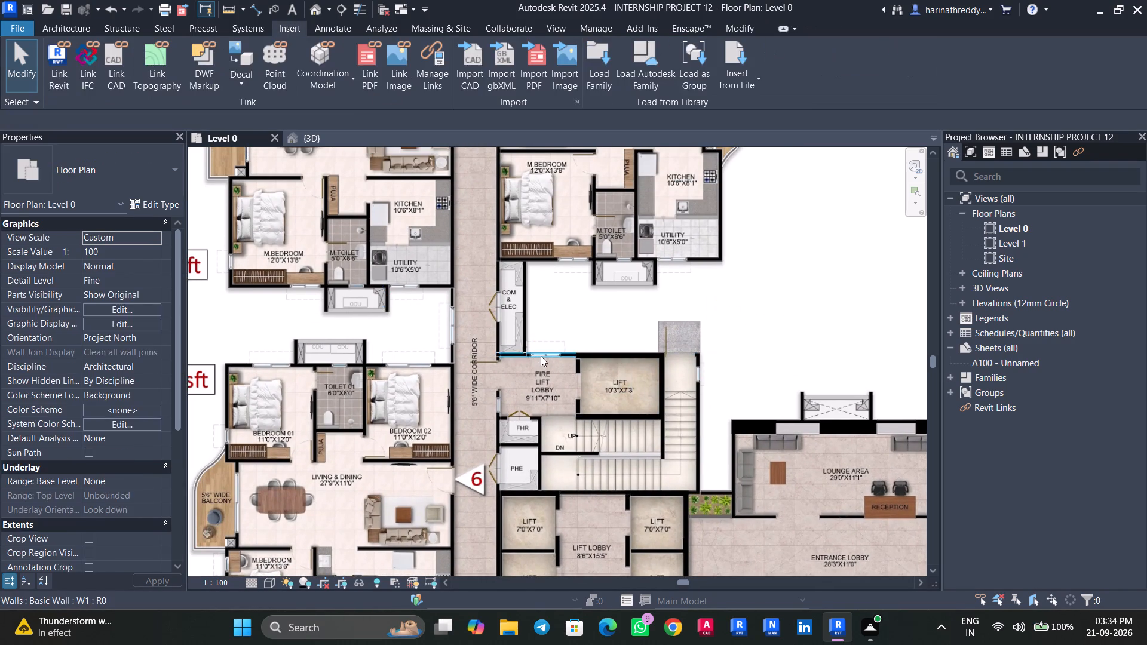
pyautogui.click(541, 356)
pyautogui.press('Escape')
# Place a Windows_Tpl_Variable_Casement 4' window at the existing window position in the fire lift lobby's outer wall.
pyautogui.scroll(4, 542, 353)
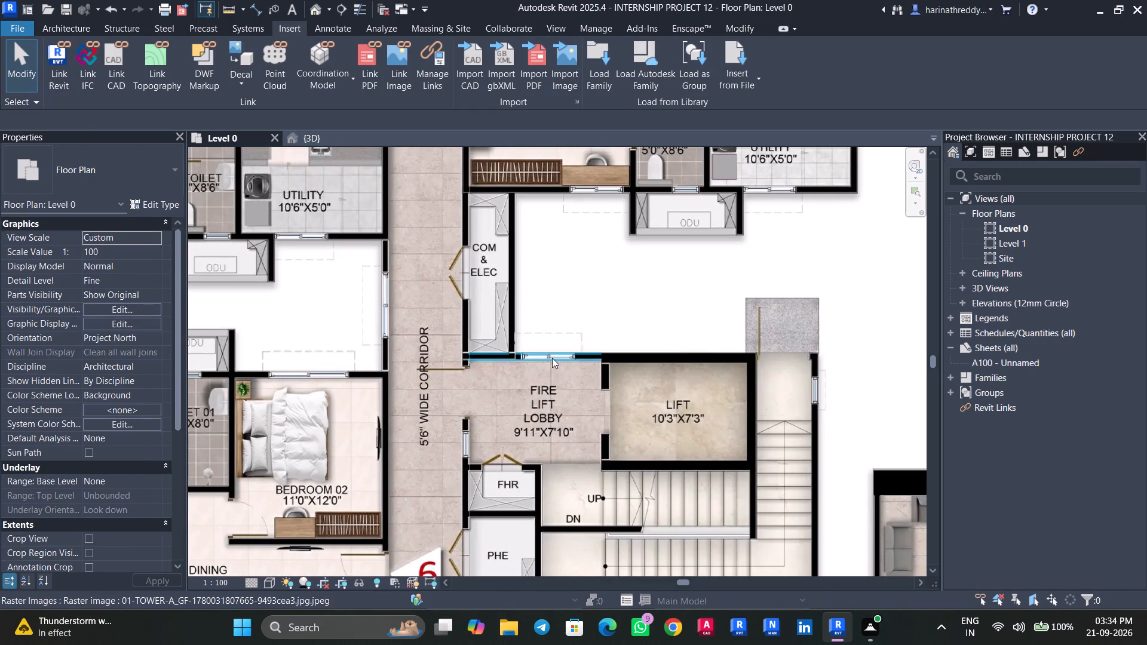
pyautogui.press('Tab')
pyautogui.press('Tab')
pyautogui.press('w')
pyautogui.press('n')
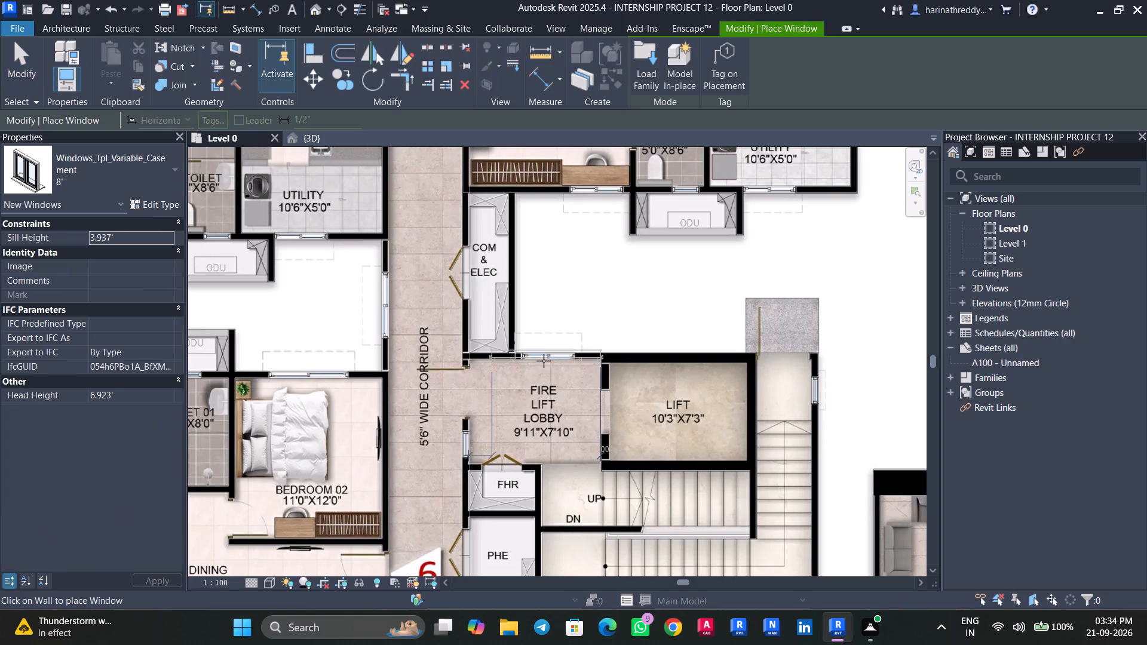
pyautogui.scroll(5, 544, 361)
pyautogui.click(29, 168)
pyautogui.scroll(4, 75, 323)
pyautogui.scroll(-3, 69, 381)
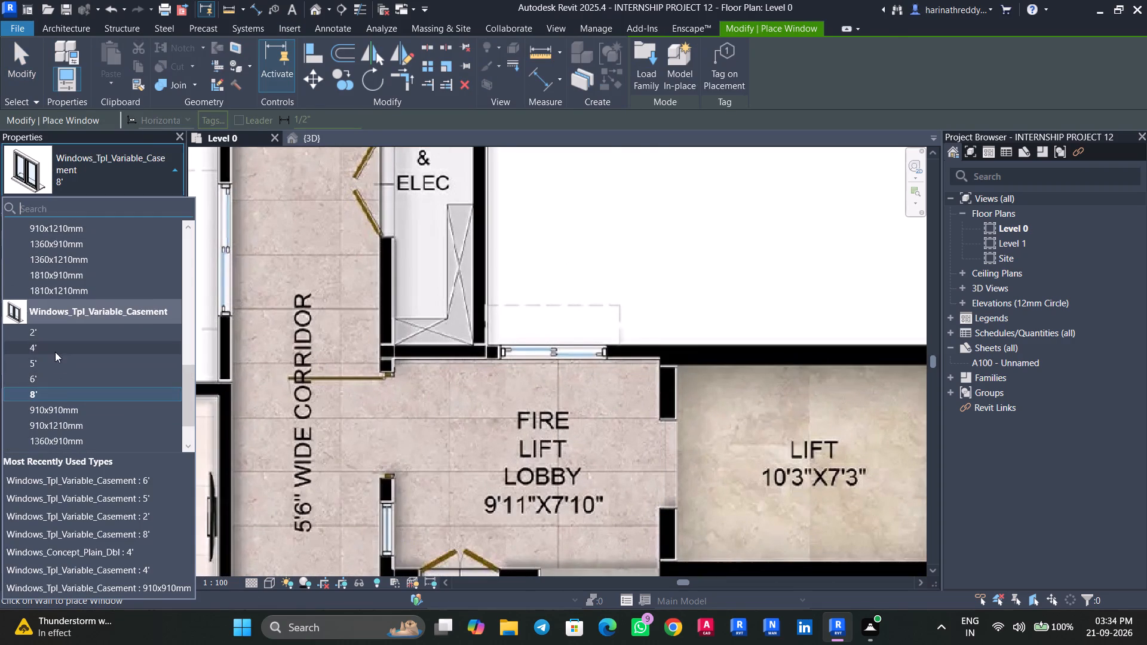
pyautogui.click(54, 348)
pyautogui.click(548, 343)
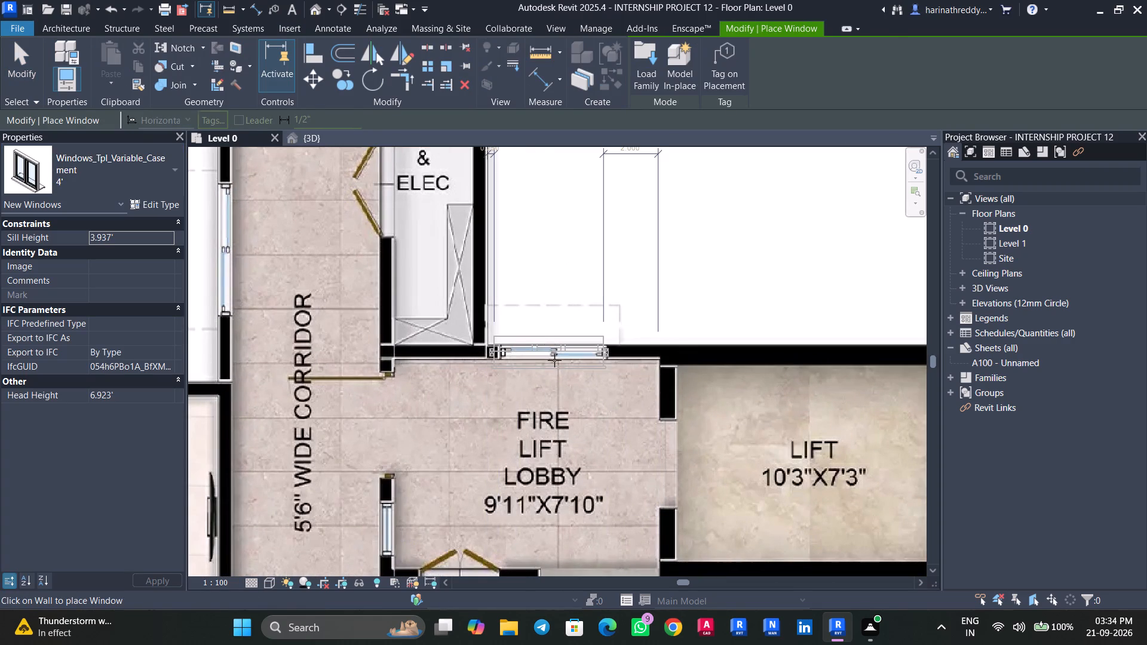
pyautogui.scroll(-7, 562, 390)
pyautogui.press('Escape')
pyautogui.press('Escape')
pyautogui.press('Escape')
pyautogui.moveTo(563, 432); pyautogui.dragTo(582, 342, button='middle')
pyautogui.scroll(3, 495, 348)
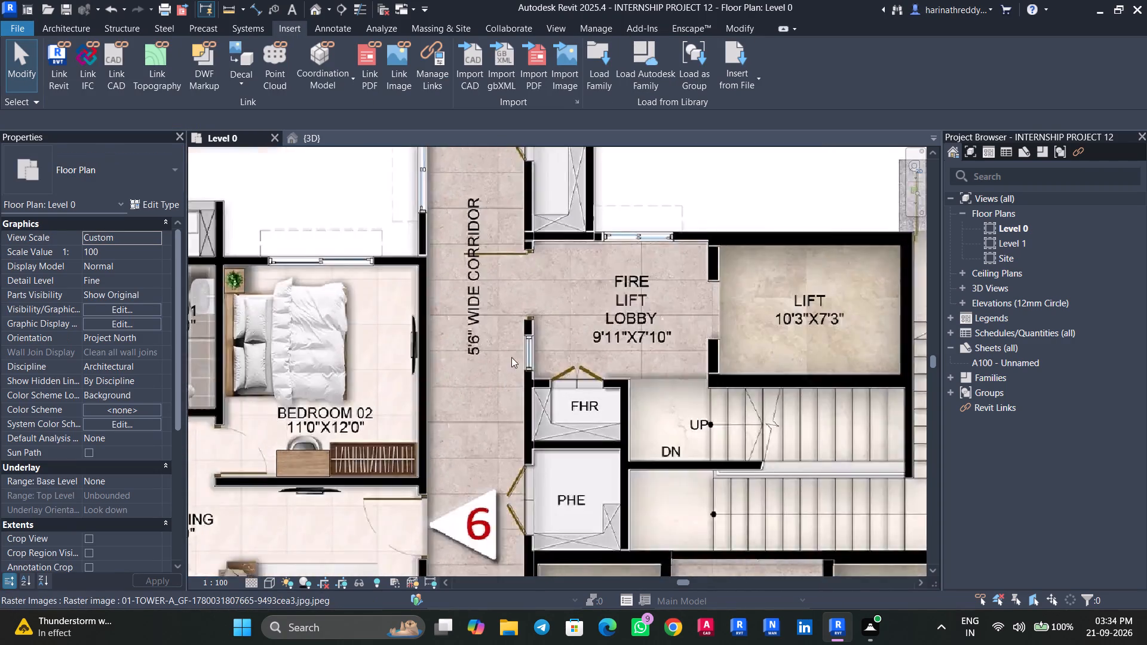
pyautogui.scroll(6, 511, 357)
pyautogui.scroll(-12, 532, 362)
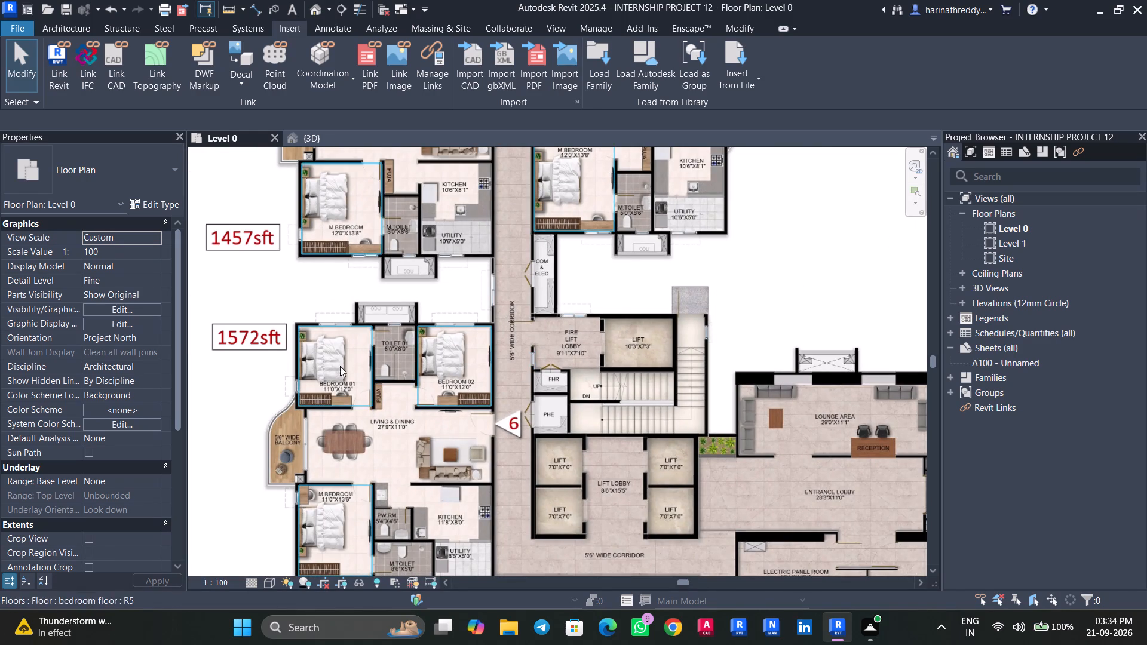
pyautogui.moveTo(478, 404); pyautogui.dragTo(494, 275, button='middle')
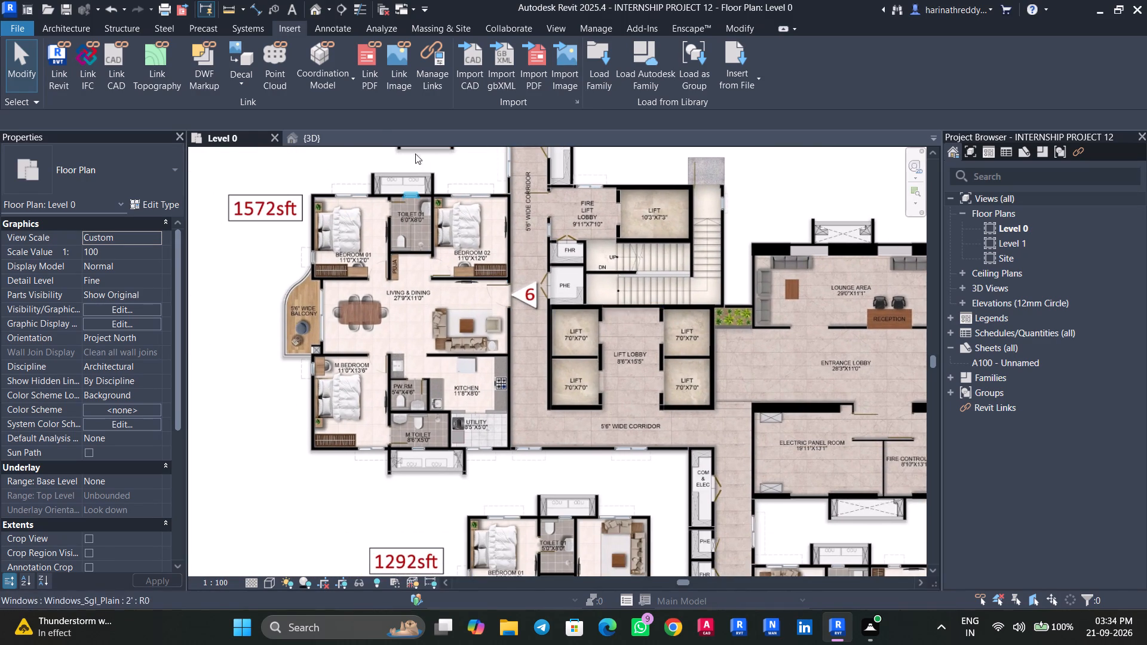
# In the 3D view, set the bedroom floor's height offset from Level 0 to 150mm.
pyautogui.click(332, 144)
pyautogui.scroll(-9, 618, 392)
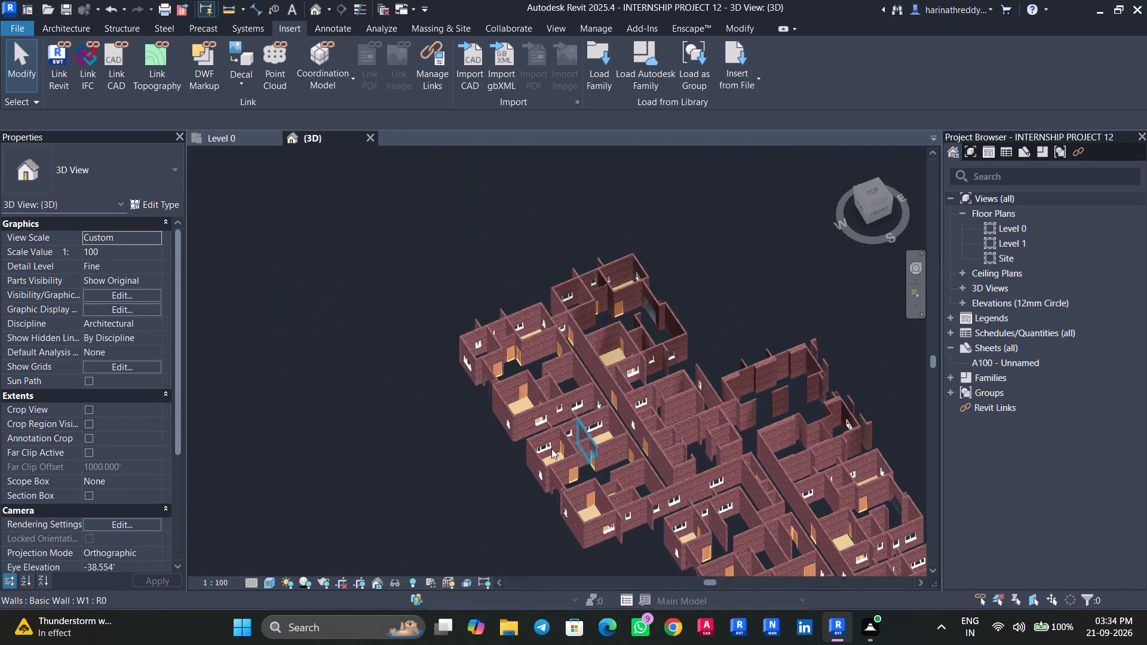
pyautogui.keyDown('shift'); pyautogui.moveTo(476, 499); pyautogui.dragTo(533, 604, button='middle'); pyautogui.keyUp('shift')
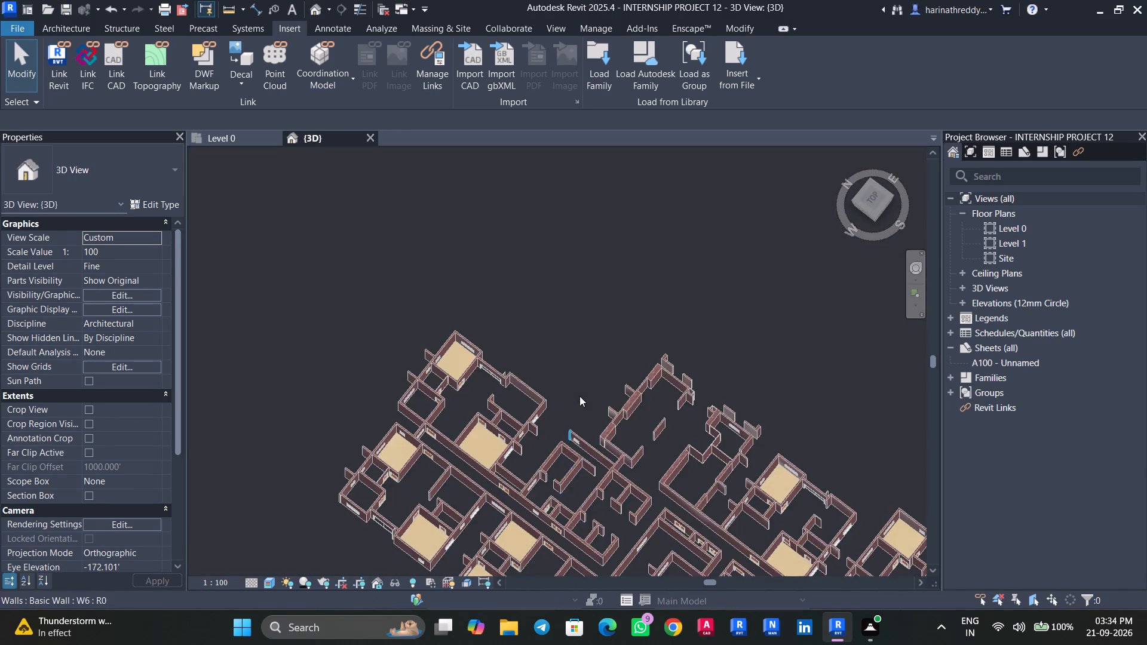
pyautogui.moveTo(579, 377); pyautogui.dragTo(533, 262, button='middle')
pyautogui.scroll(6, 699, 456)
pyautogui.click(462, 565)
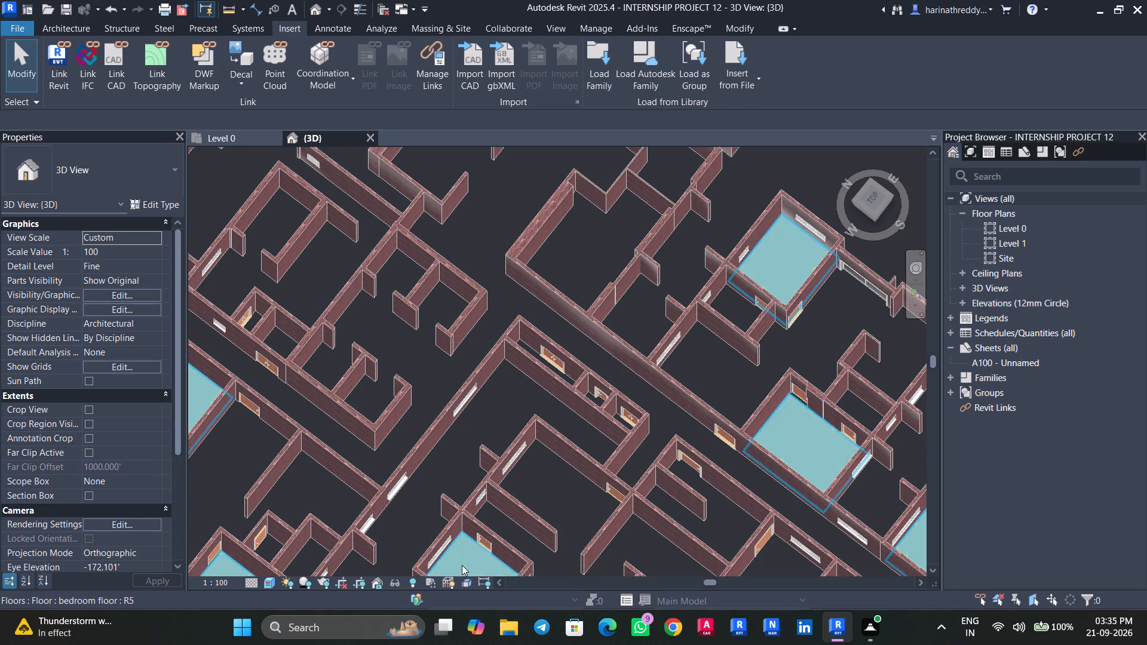
pyautogui.press('s')
pyautogui.press('a')
pyautogui.click(112, 255)
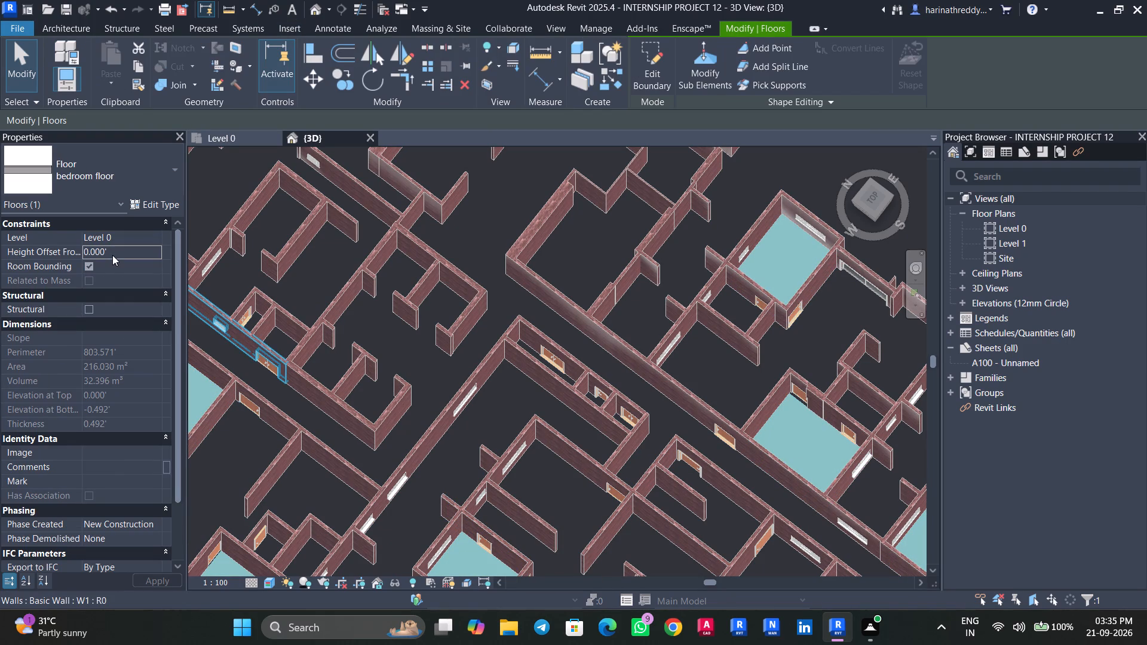
pyautogui.moveTo(112, 255); pyautogui.dragTo(14, 255)
pyautogui.write('150mm')
pyautogui.press('Return')
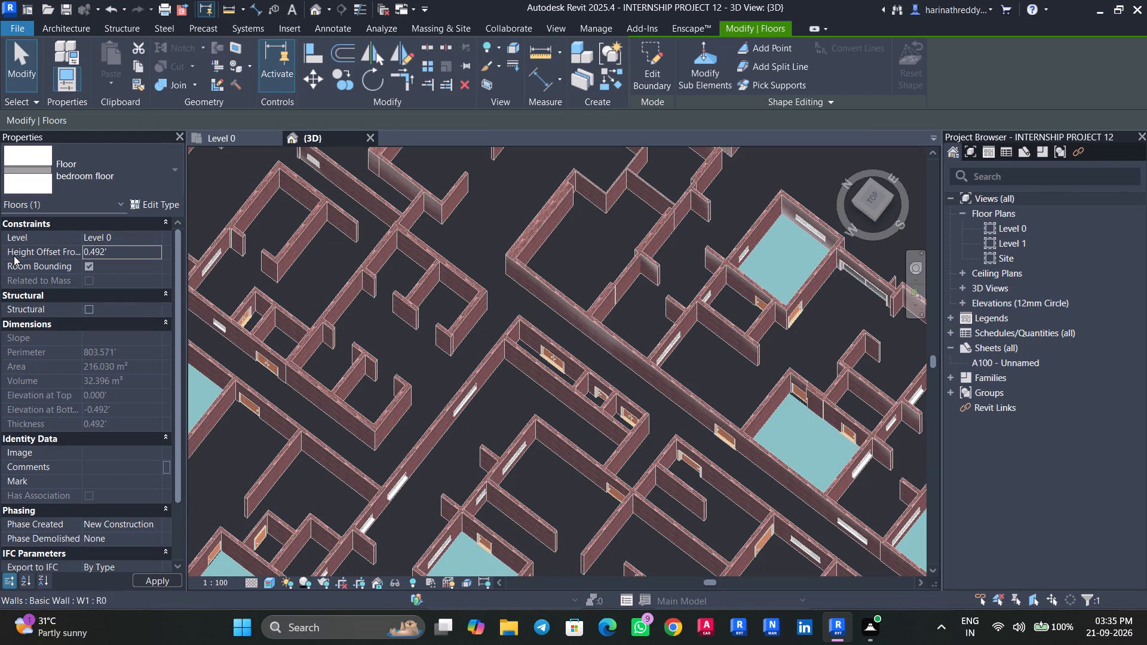
pyautogui.scroll(-17, 352, 314)
pyautogui.press('Escape')
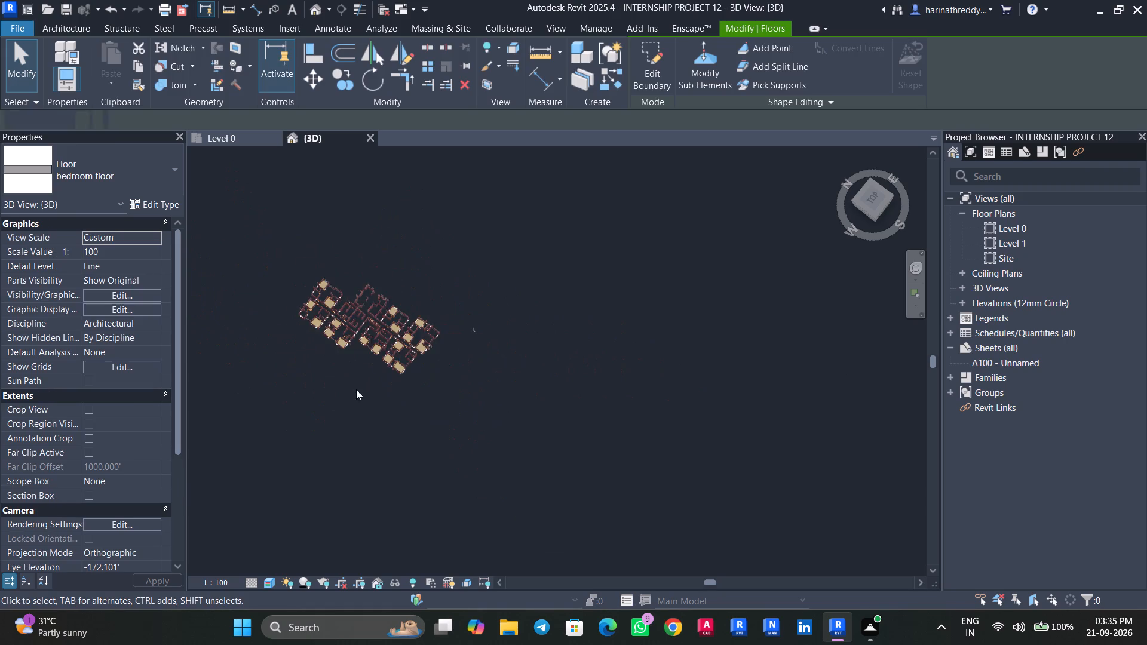
pyautogui.press('Escape')
# Look over the model in 3D, return to the Level 0 floor plan and save the project.
pyautogui.scroll(6, 468, 336)
pyautogui.keyDown('shift'); pyautogui.moveTo(370, 442); pyautogui.dragTo(396, 42, button='middle'); pyautogui.keyUp('shift')
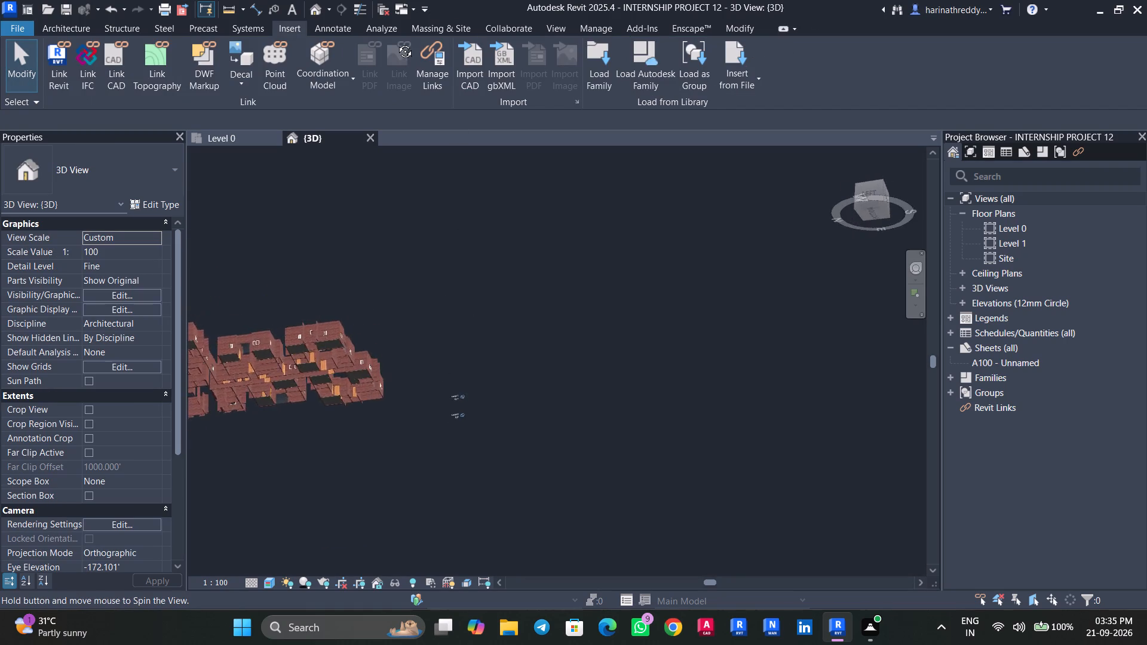
pyautogui.keyDown('shift'); pyautogui.moveTo(396, 42); pyautogui.dragTo(327, 388, button='middle'); pyautogui.keyUp('shift')
pyautogui.moveTo(382, 444); pyautogui.dragTo(523, 506, button='middle')
pyautogui.scroll(1, 487, 494)
pyautogui.click(241, 142)
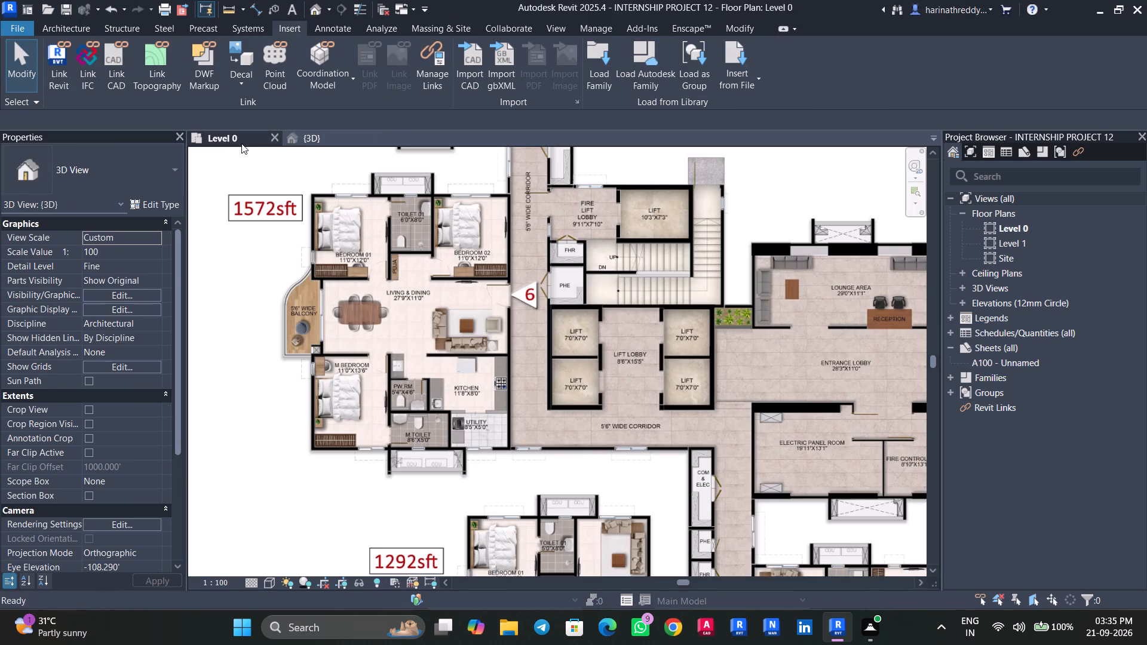
pyautogui.hotkey('ctrl', 's')
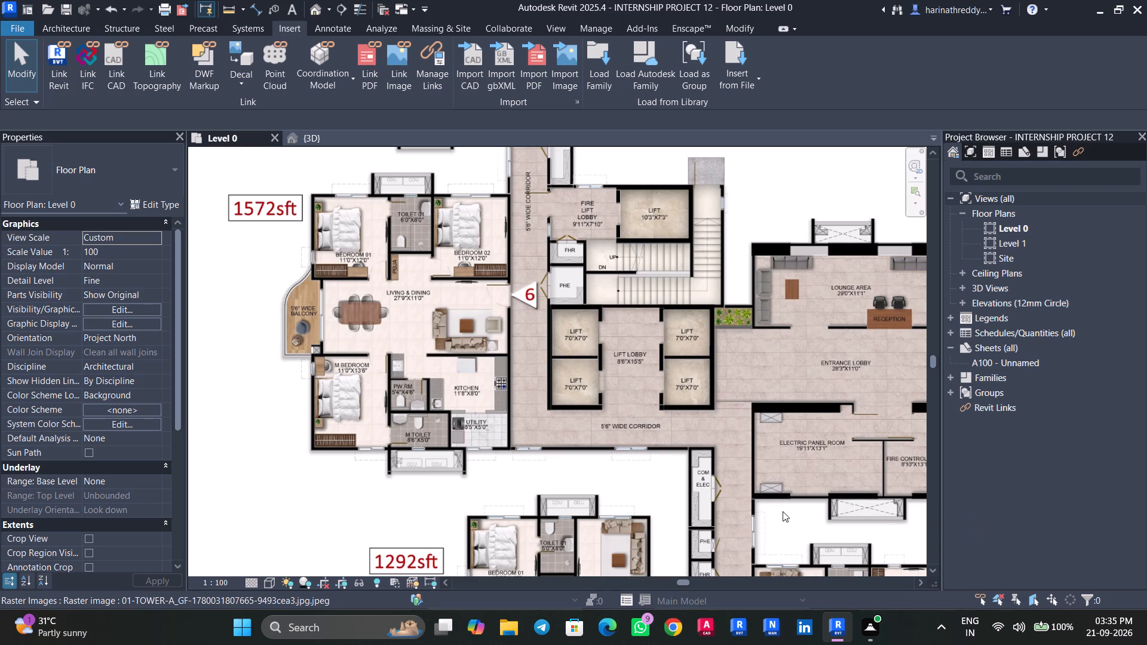
# Examine the walls and doors around unit 6's powder room, master bedroom, master toilet and kitchen.
pyautogui.scroll(-1, 389, 373)
pyautogui.scroll(2, 397, 382)
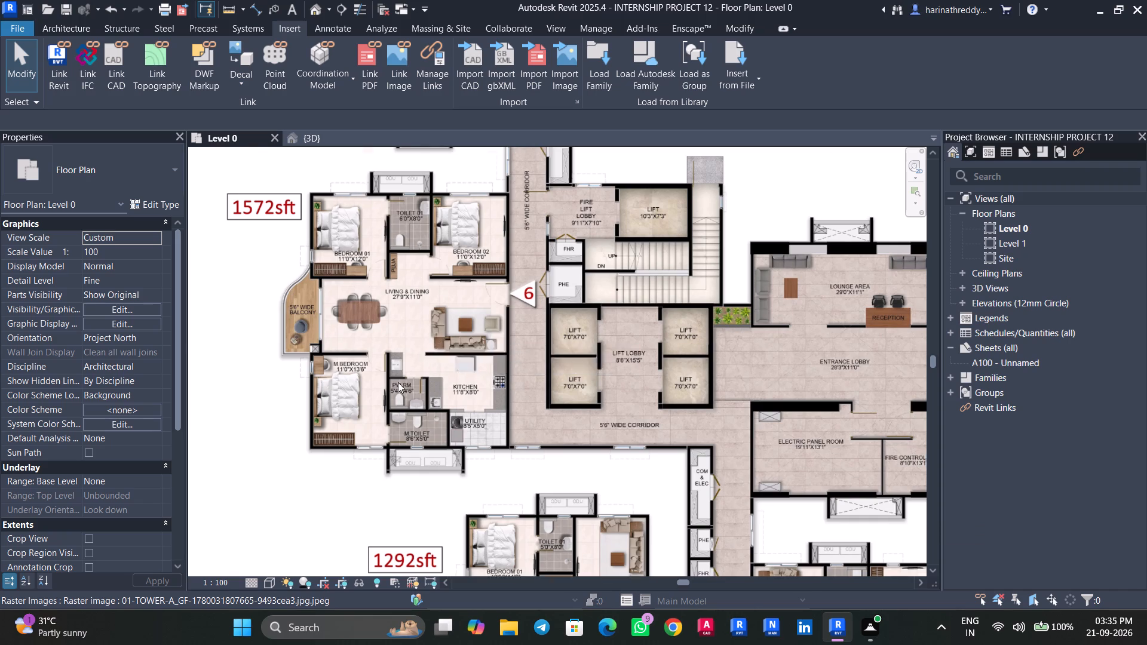
pyautogui.scroll(9, 398, 382)
pyautogui.scroll(5, 461, 407)
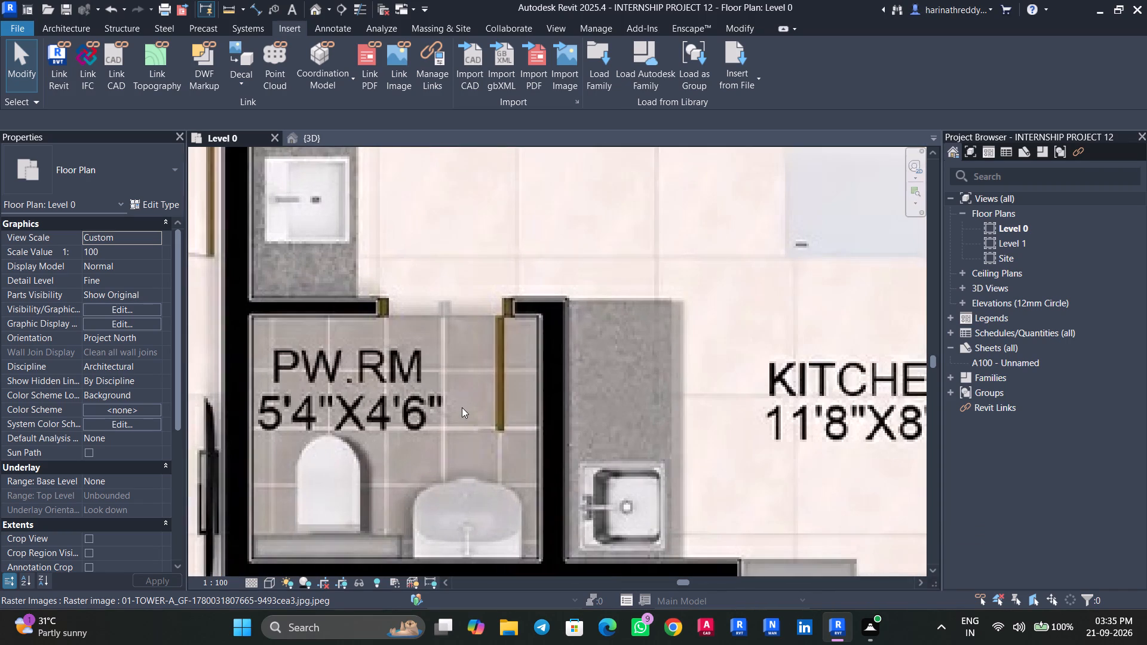
pyautogui.press('Tab')
pyautogui.press('Tab')
pyautogui.scroll(-5, 505, 315)
pyautogui.scroll(1, 505, 315)
pyautogui.scroll(-2, 505, 315)
pyautogui.click(495, 290)
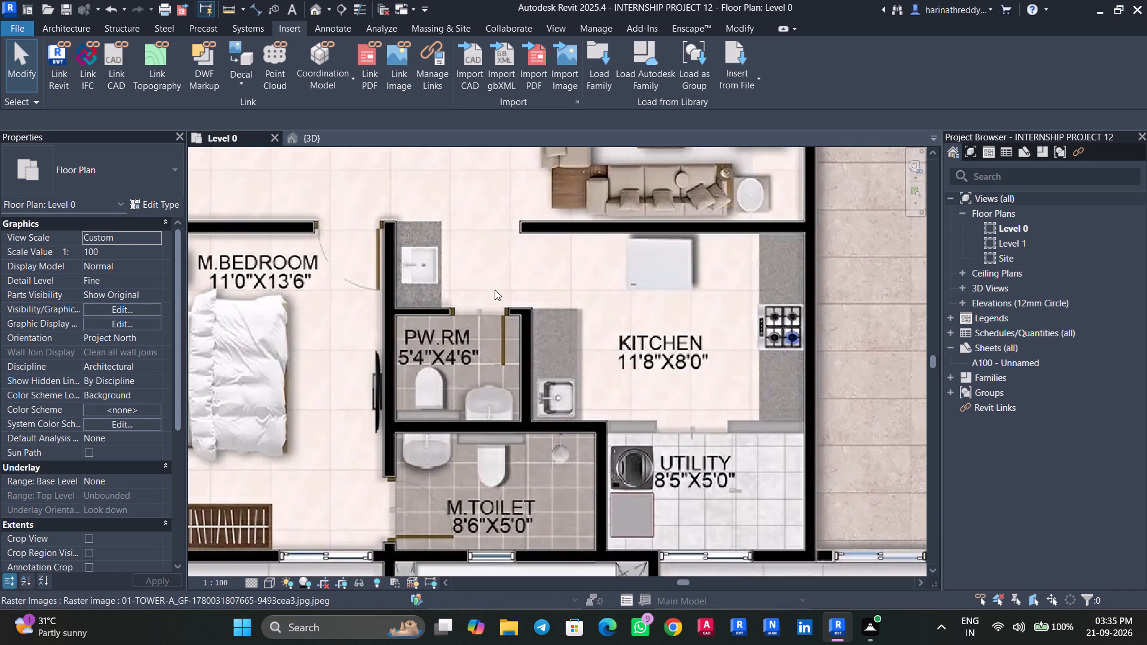
pyautogui.press('Escape')
pyautogui.press('Escape')
pyautogui.press('Tab')
pyautogui.press('Tab')
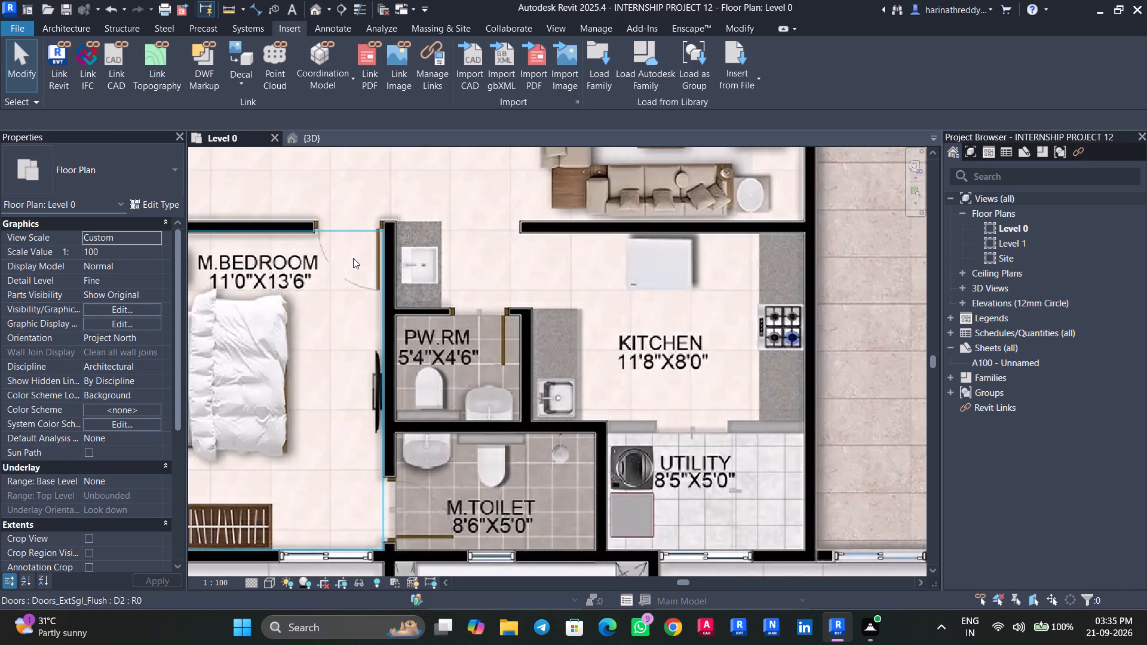
pyautogui.press('Tab')
pyautogui.press('Tab')
pyautogui.press('Tab')
pyautogui.press('Tab')
pyautogui.press('Tab')
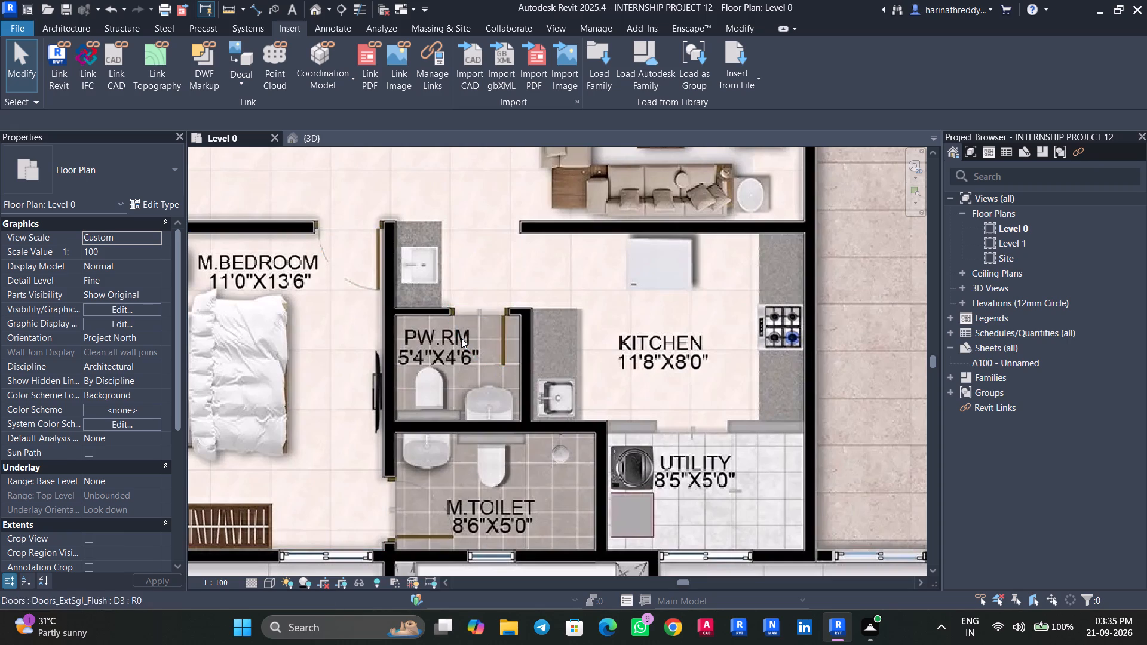
pyautogui.press('Tab')
pyautogui.press('Tab')
pyautogui.scroll(-5, 504, 446)
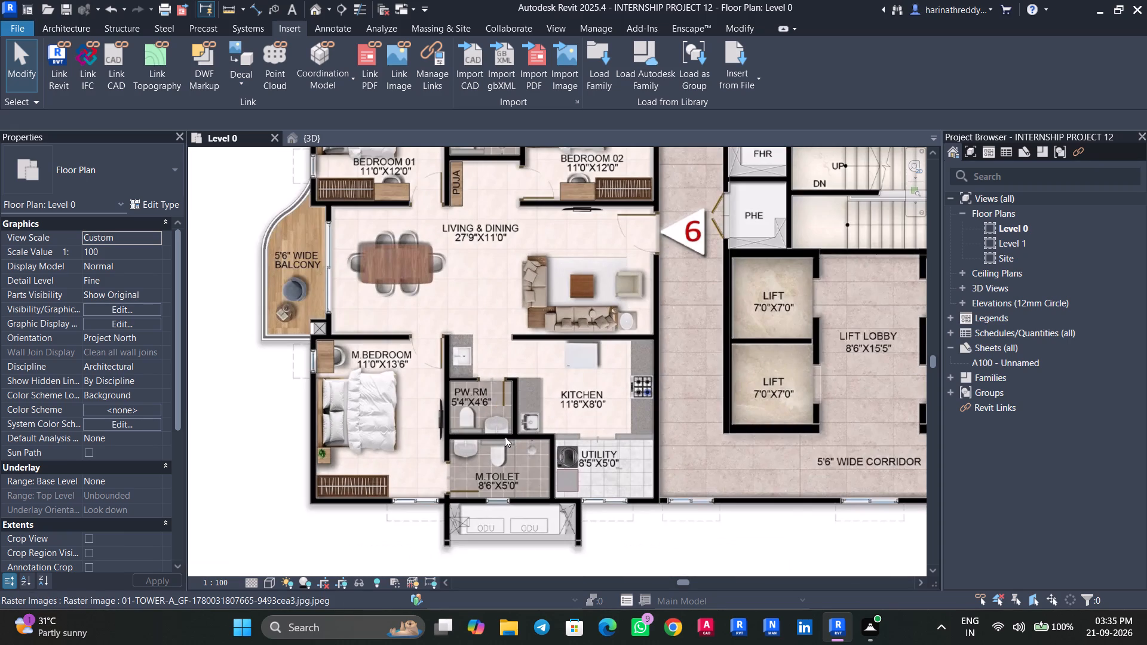
# Examine unit 6's kitchen, utility and master toilet, checking which elements exist around the kitchen-utility opening.
pyautogui.scroll(-3, 510, 435)
pyautogui.scroll(1, 510, 435)
pyautogui.scroll(-1, 510, 435)
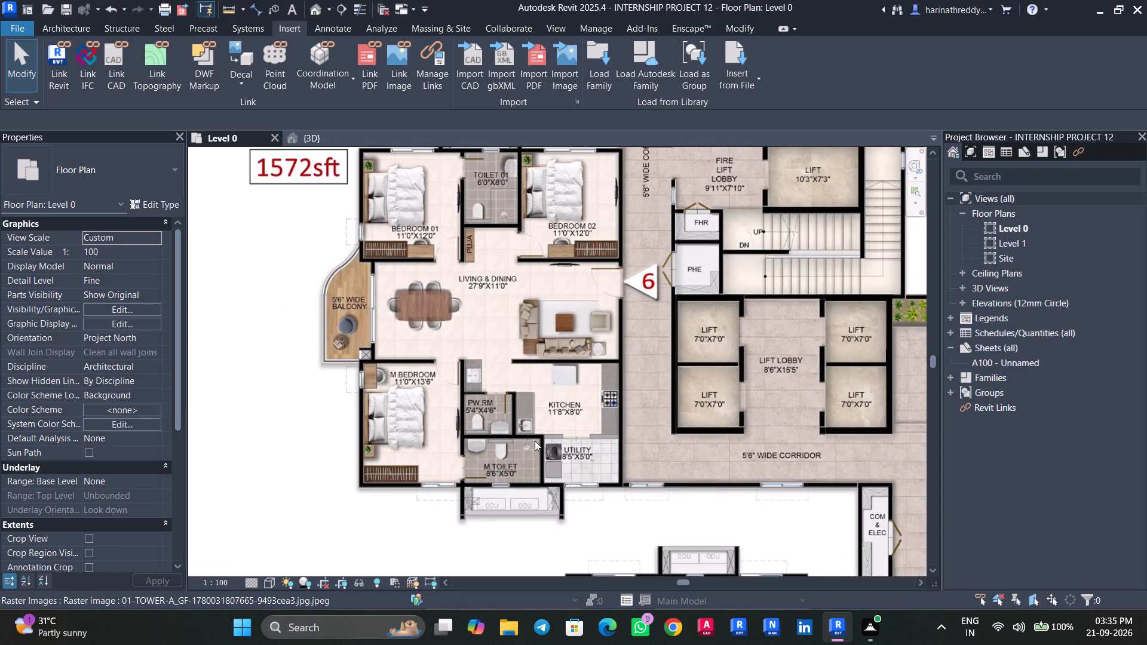
pyautogui.scroll(10, 573, 486)
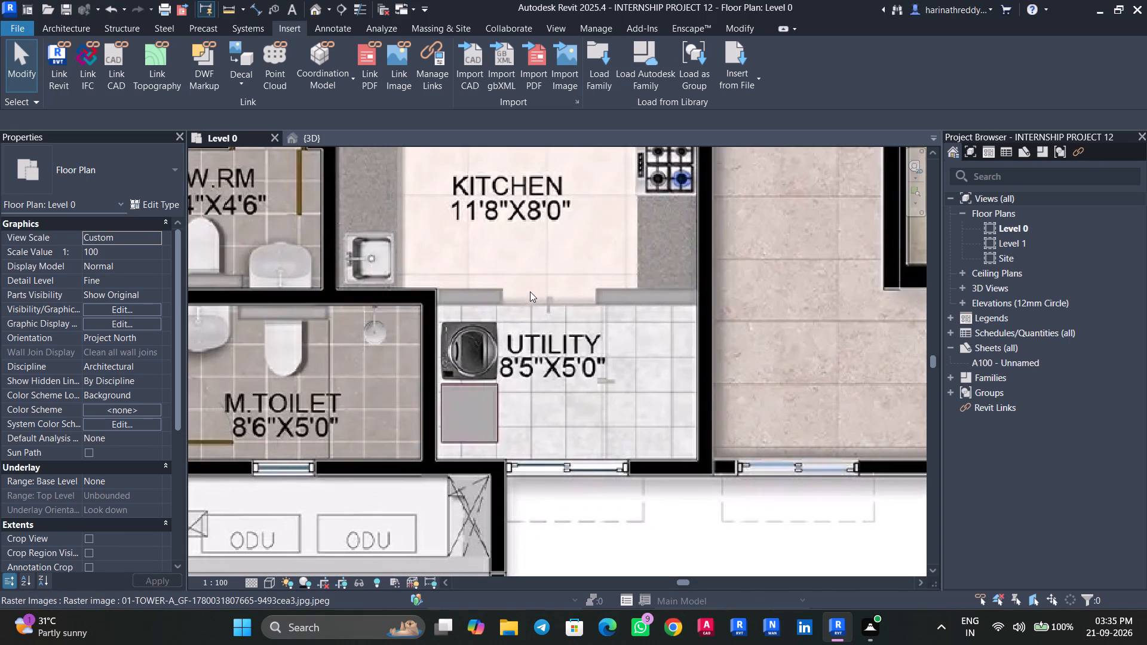
pyautogui.press('Tab')
pyautogui.press('Tab')
pyautogui.press('Tab')
pyautogui.press('Tab')
pyautogui.press('Tab')
pyautogui.press('Tab')
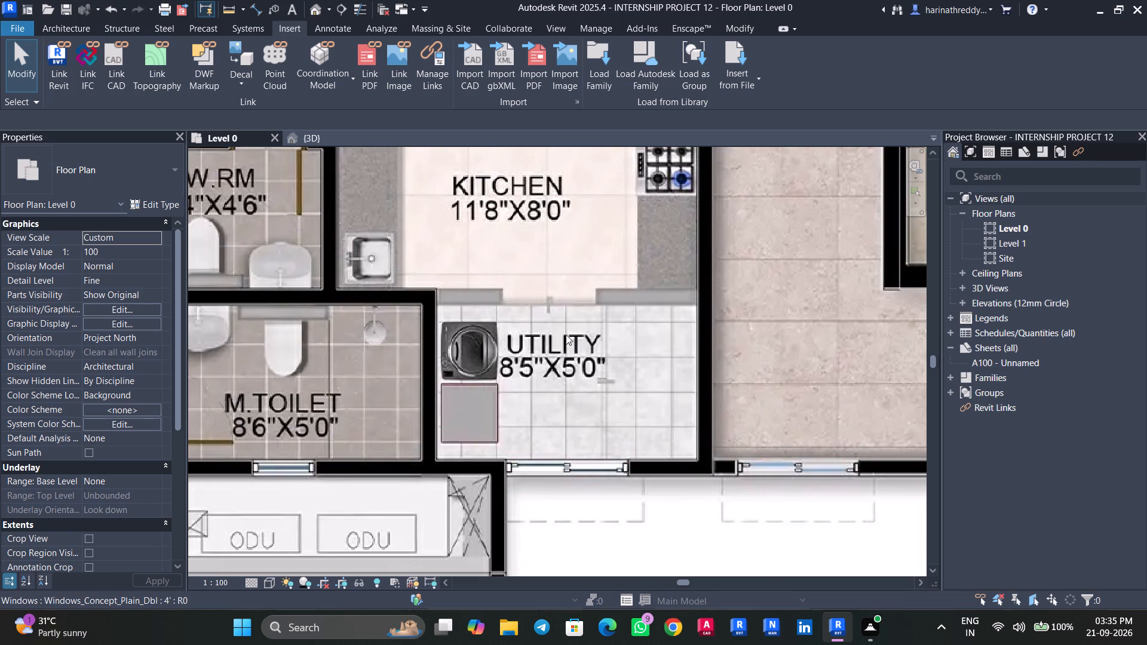
pyautogui.press('Tab')
pyautogui.press('Tab')
pyautogui.press('Tab')
pyautogui.press('Tab')
# Look over the master bedrooms, toilets, kitchens and utilities of units 7 and 8 on the Level 0 plan.
pyautogui.scroll(-9, 526, 296)
pyautogui.moveTo(538, 327); pyautogui.dragTo(430, 492, button='middle')
pyautogui.moveTo(558, 401); pyautogui.dragTo(520, 515, button='middle')
pyautogui.scroll(-5, 507, 486)
pyautogui.scroll(10, 409, 279)
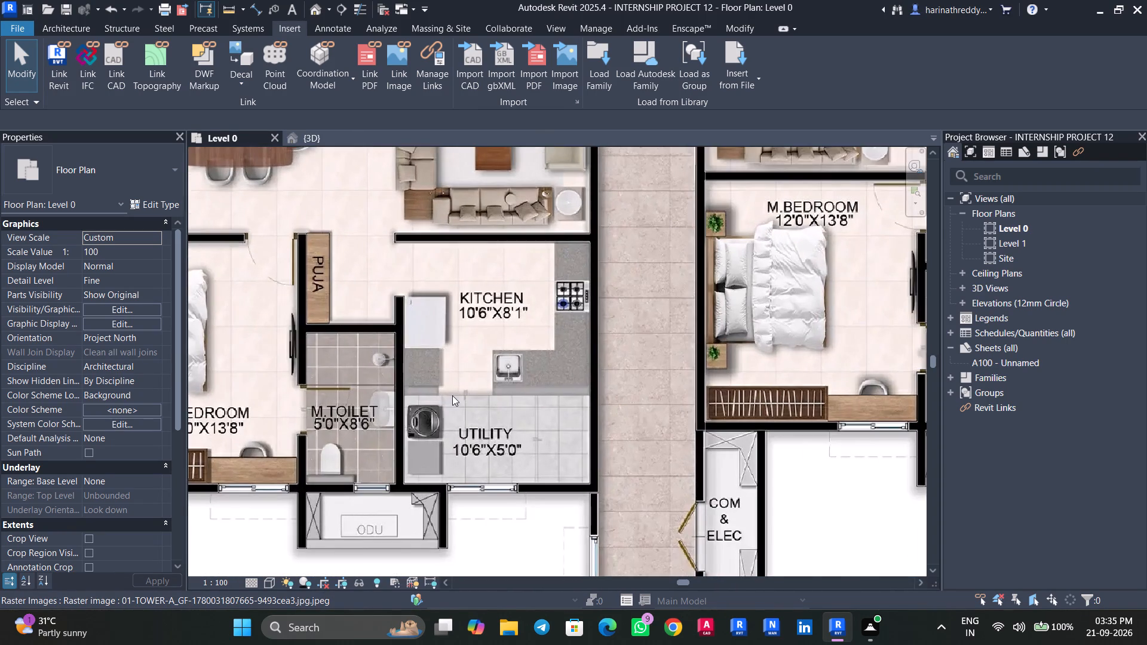
pyautogui.scroll(-4, 452, 395)
pyautogui.scroll(11, 452, 395)
pyautogui.scroll(-8, 457, 393)
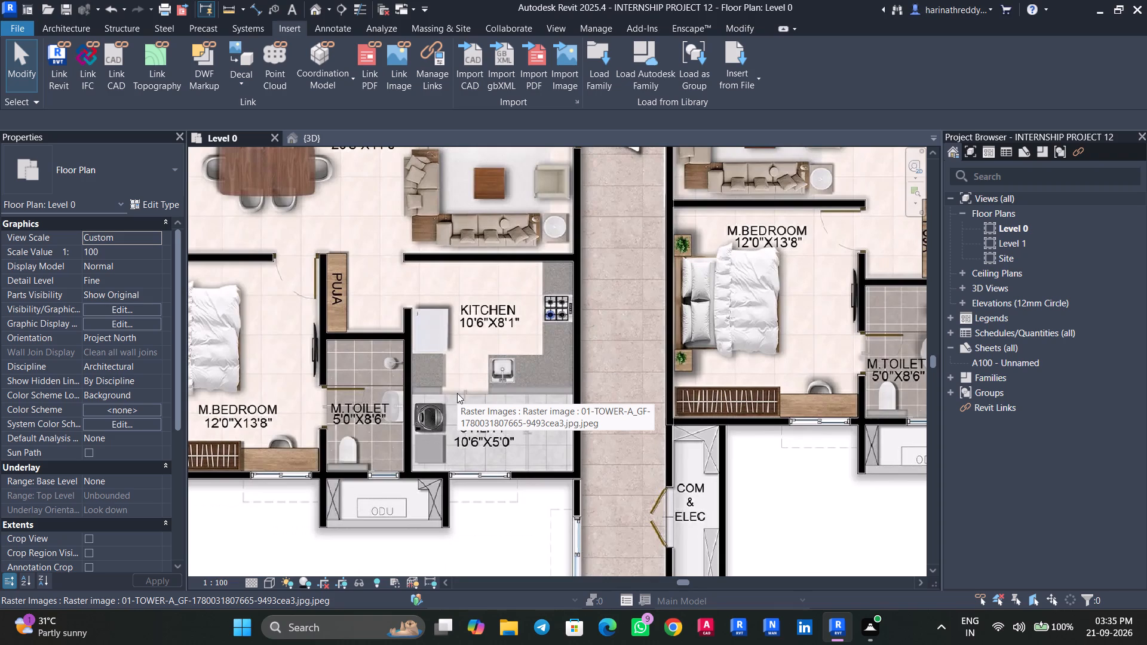
pyautogui.scroll(-6, 457, 393)
pyautogui.scroll(9, 596, 408)
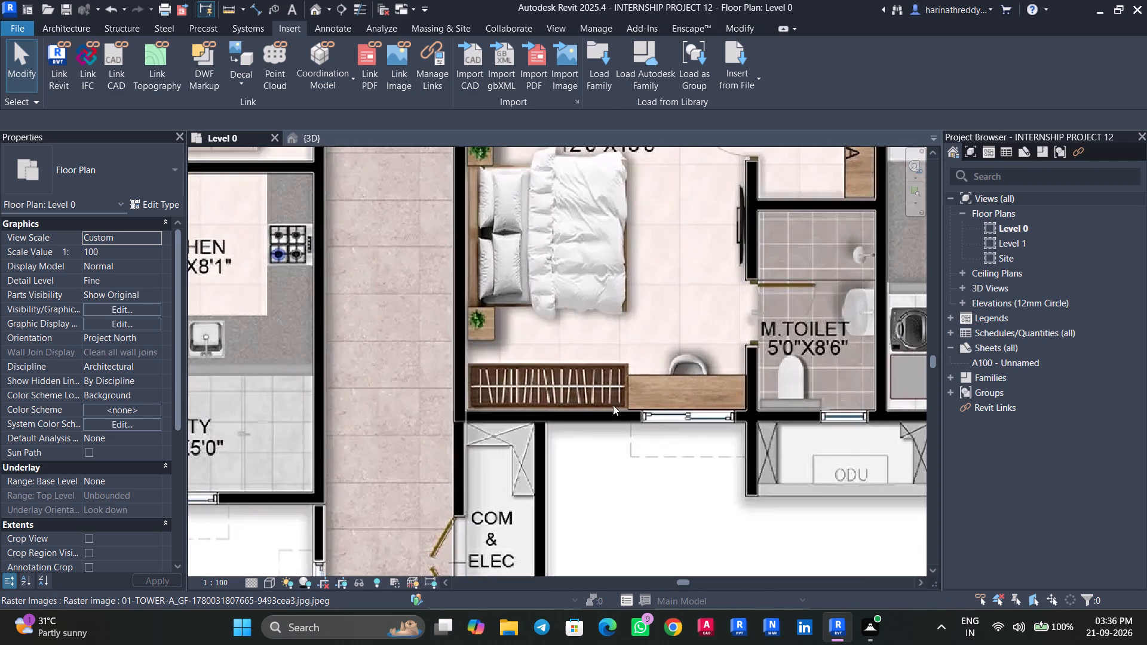
pyautogui.press('Tab')
pyautogui.press('Tab')
pyautogui.scroll(-4, 659, 414)
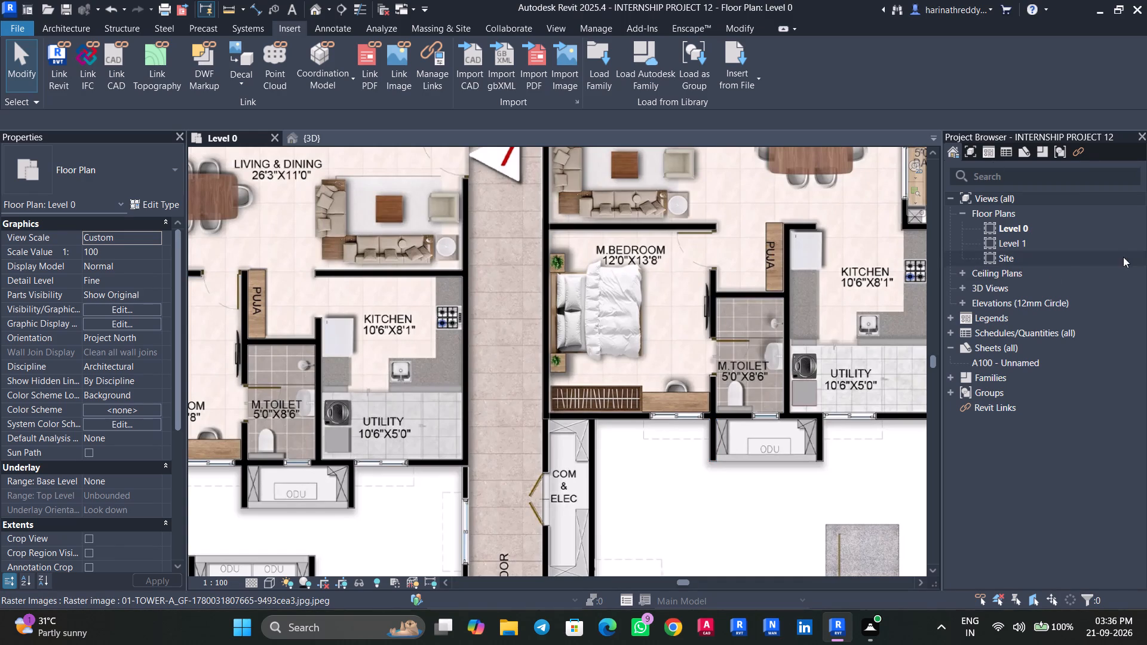
pyautogui.scroll(-1, 600, 328)
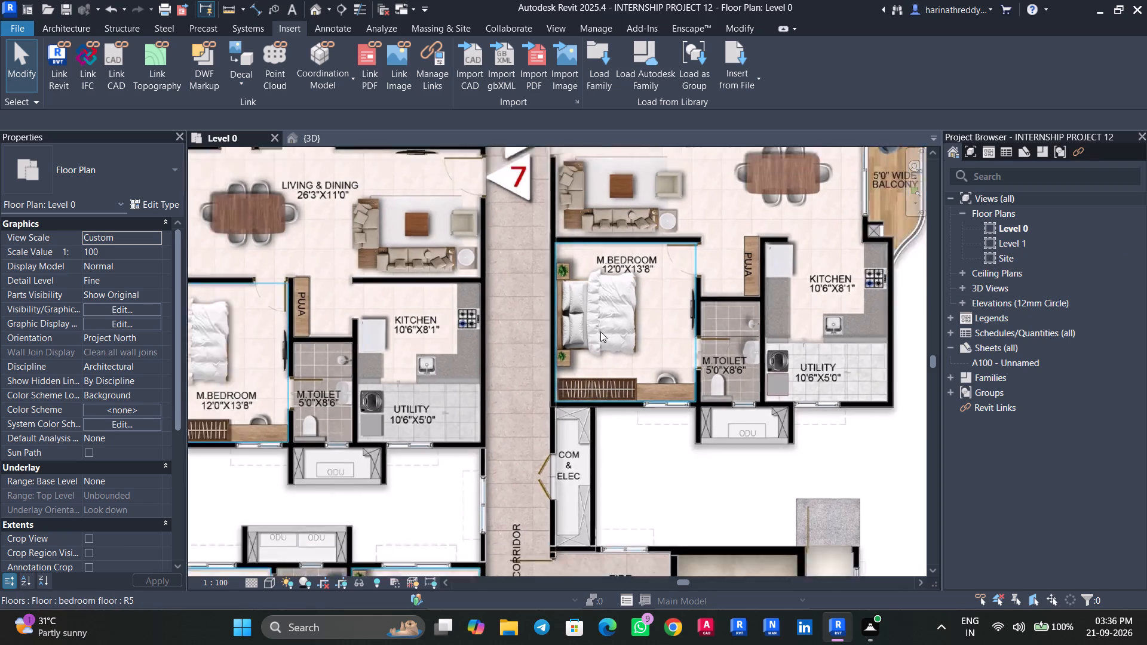
pyautogui.scroll(-8, 600, 331)
pyautogui.scroll(8, 600, 333)
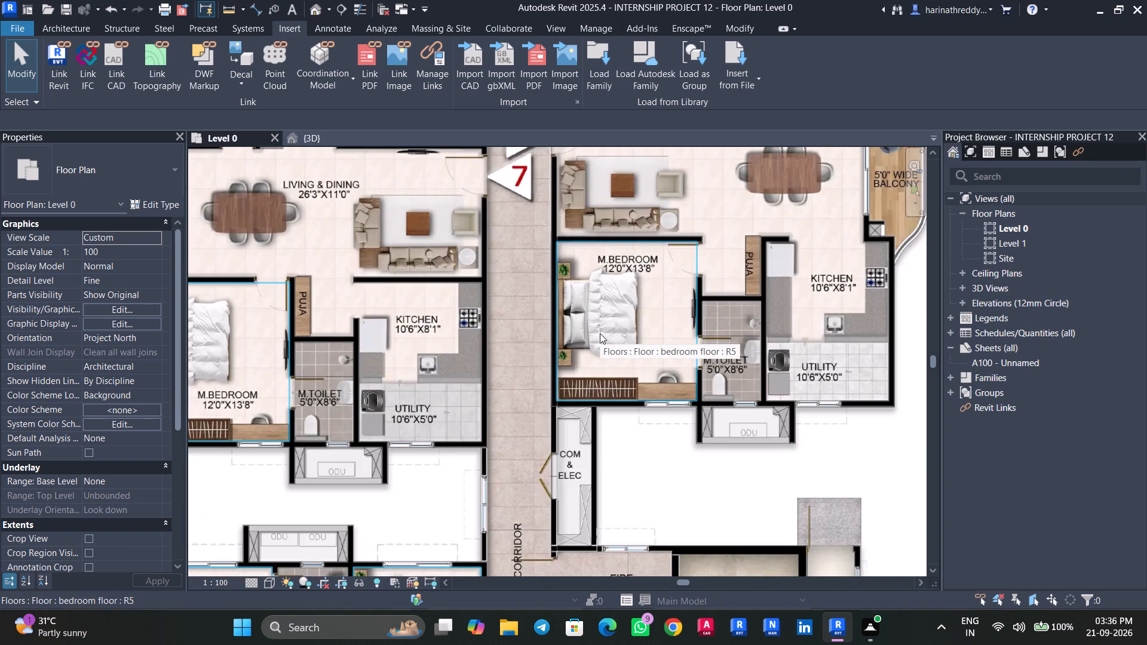
pyautogui.scroll(-5, 600, 333)
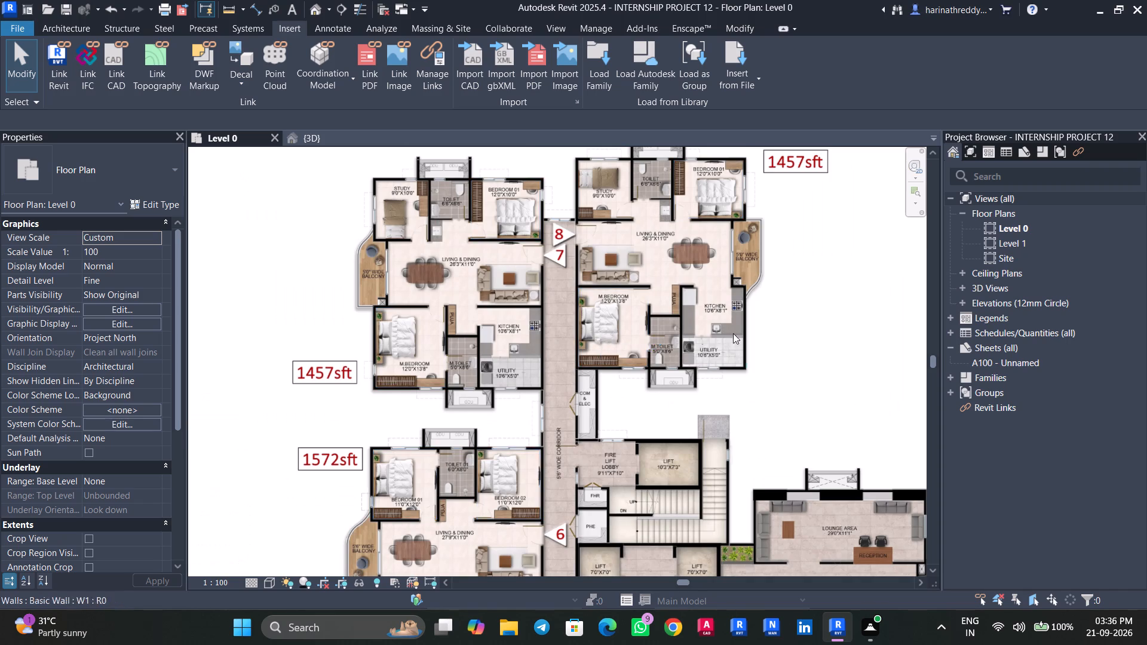
pyautogui.scroll(3, 790, 357)
pyautogui.moveTo(769, 319); pyautogui.dragTo(746, 423, button='middle')
pyautogui.moveTo(734, 349); pyautogui.dragTo(738, 413, button='middle')
pyautogui.scroll(5, 647, 440)
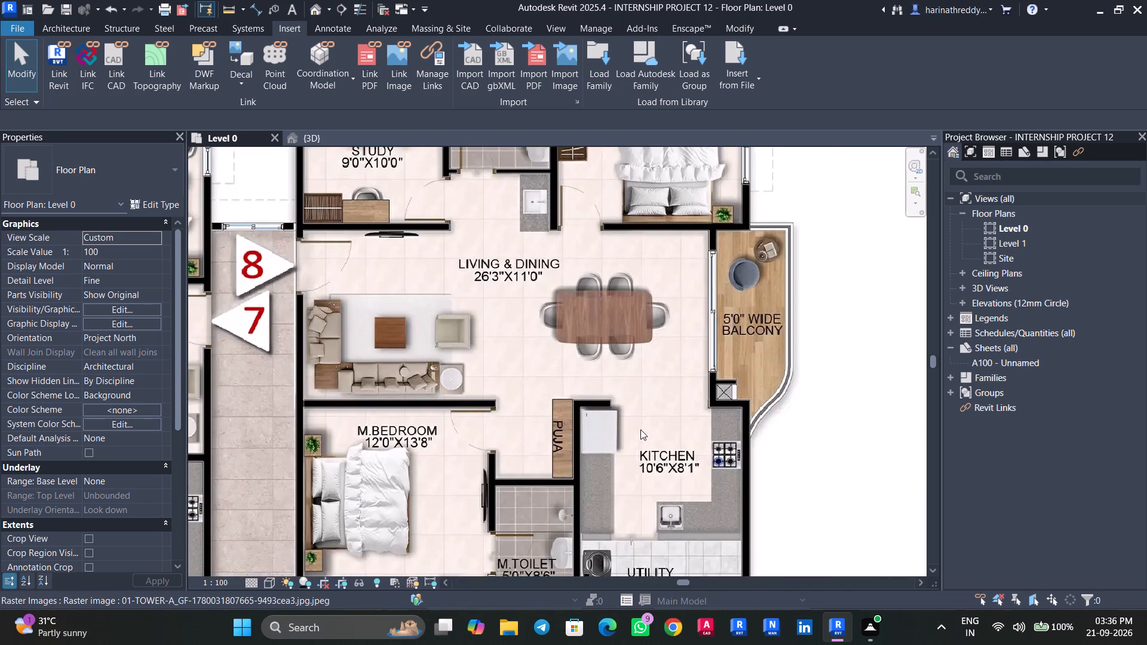
# Look over the rest of the Level 0 plan down to unit 5's master bedroom, master toilet and kitchen.
pyautogui.scroll(-7, 637, 391)
pyautogui.moveTo(661, 340); pyautogui.dragTo(668, 211, button='middle')
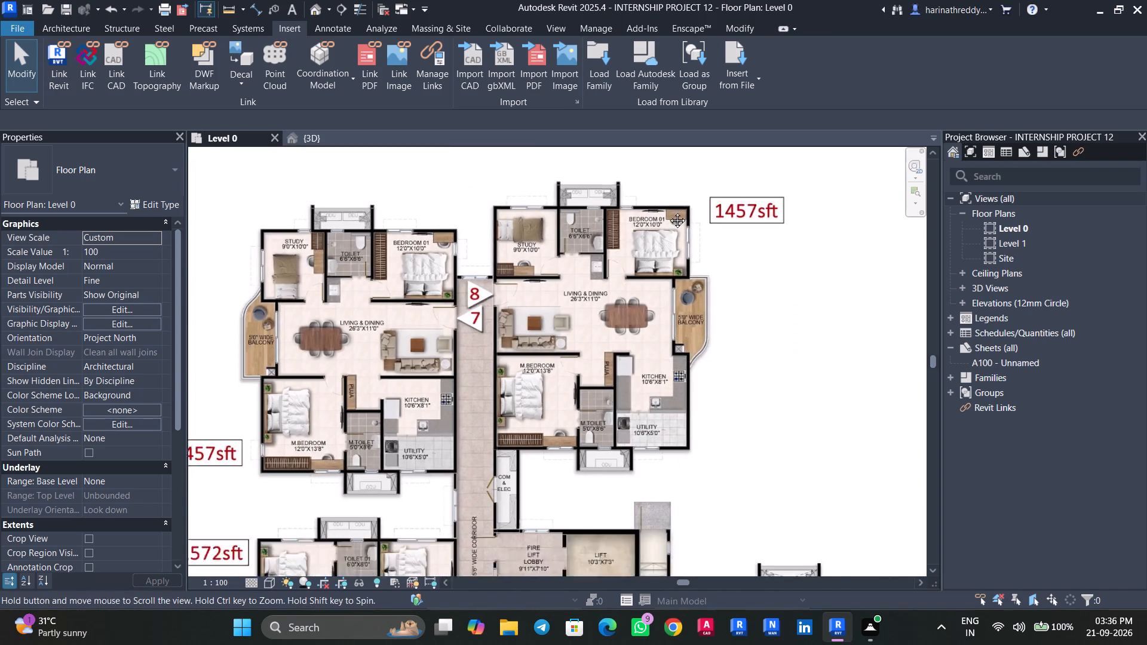
pyautogui.moveTo(668, 211); pyautogui.dragTo(671, 26, button='middle')
pyautogui.scroll(1, 702, 301)
pyautogui.moveTo(702, 301); pyautogui.dragTo(706, 100, button='middle')
pyautogui.moveTo(661, 244); pyautogui.dragTo(673, 85, button='middle')
pyautogui.scroll(1, 666, 159)
pyautogui.scroll(6, 547, 287)
pyautogui.moveTo(557, 268); pyautogui.dragTo(594, 116, button='middle')
pyautogui.scroll(-7, 599, 147)
pyautogui.moveTo(546, 236); pyautogui.dragTo(559, 156, button='middle')
pyautogui.scroll(1, 559, 156)
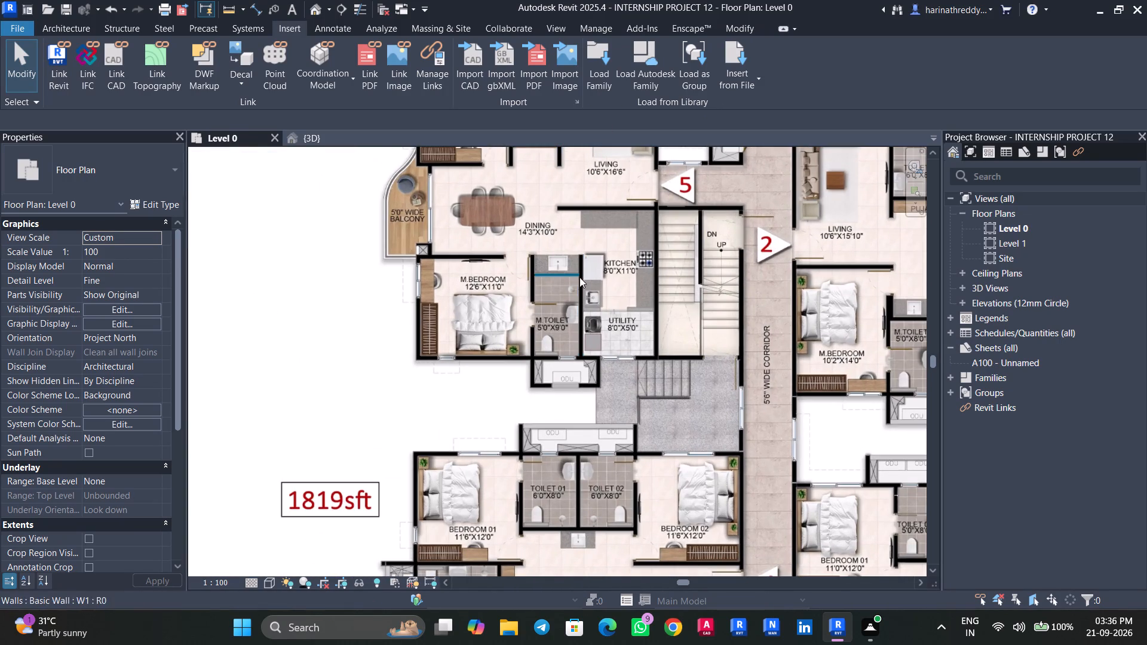
# Start an architectural floor and duplicate the bedroom floor type as a new type named toilet.
pyautogui.click(84, 34)
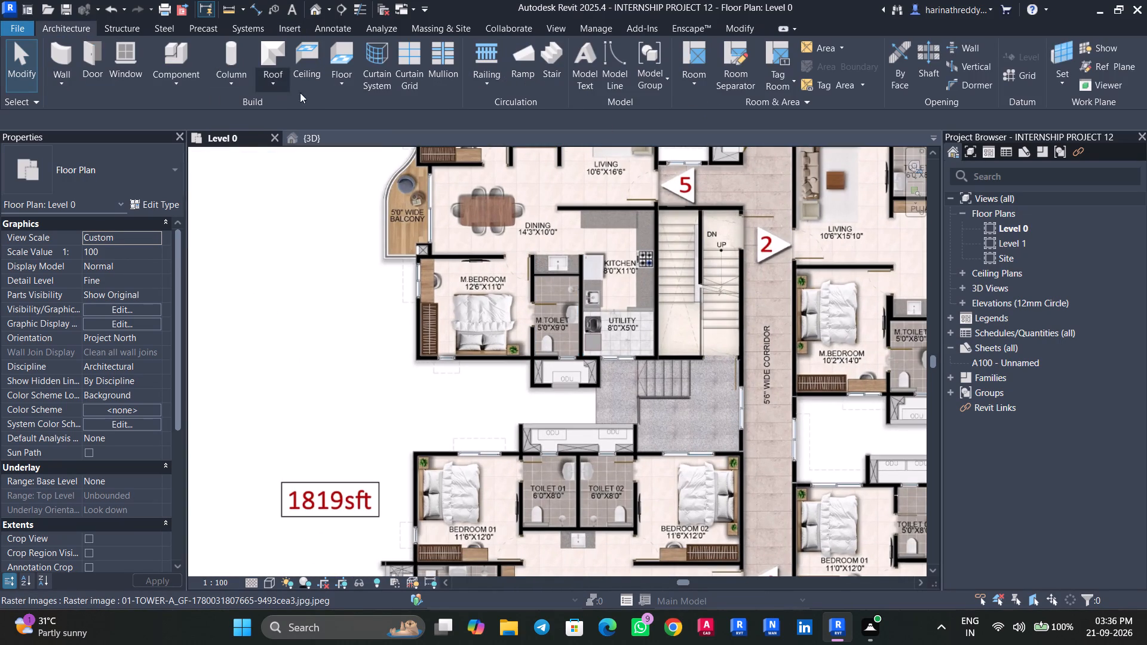
pyautogui.click(329, 87)
pyautogui.click(342, 103)
pyautogui.click(154, 203)
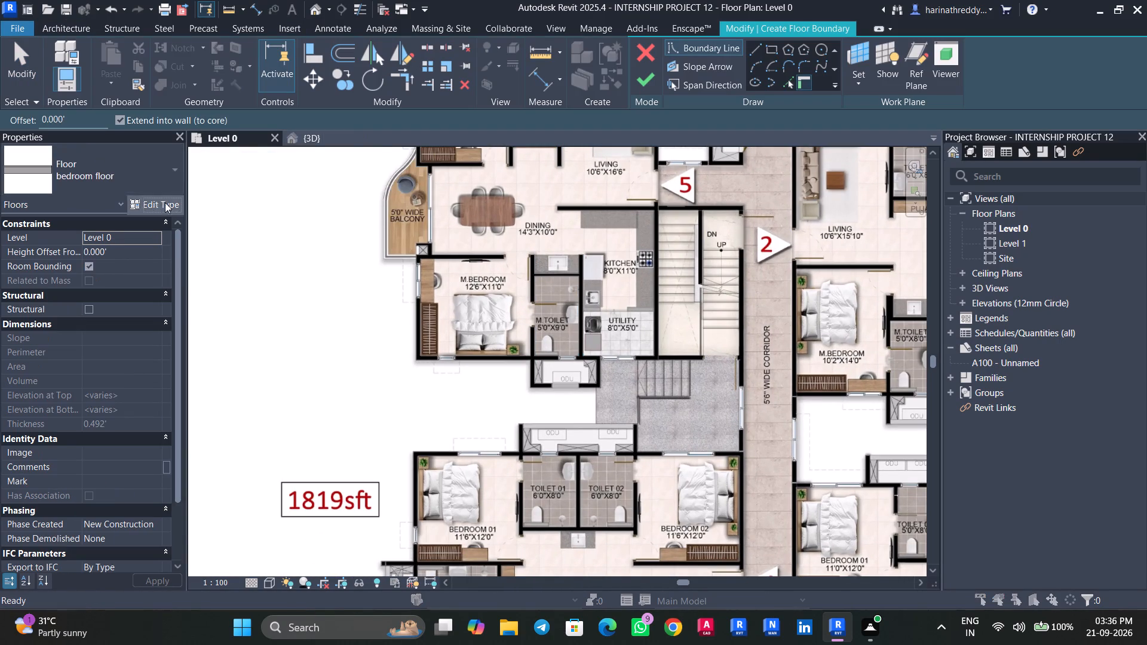
pyautogui.click(1120, 148)
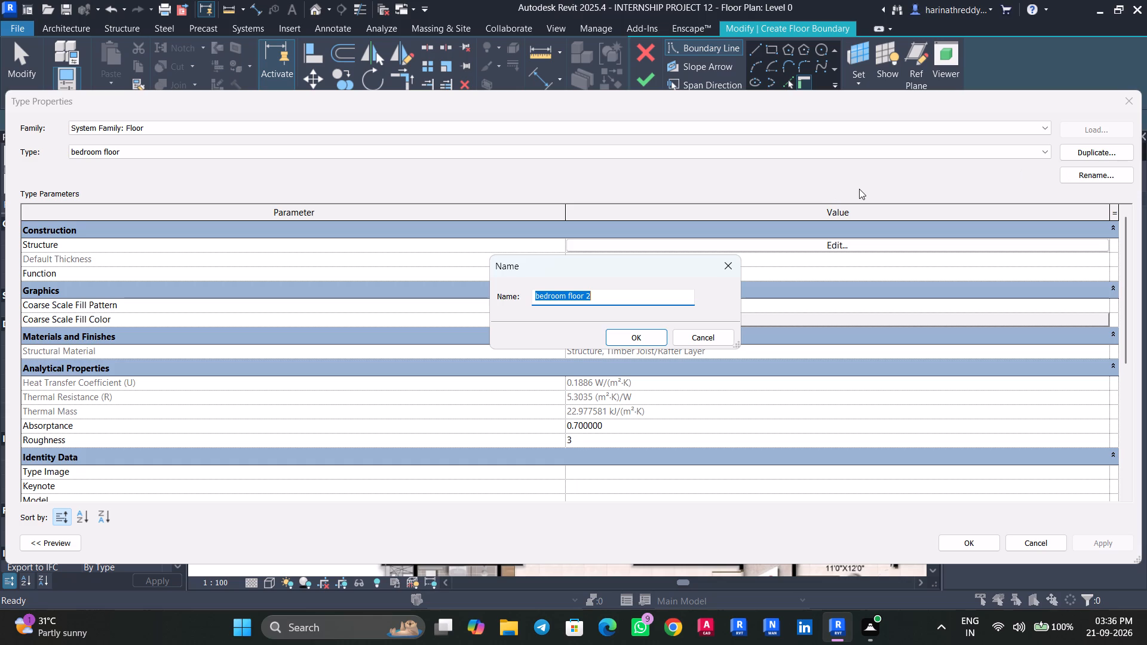
pyautogui.write('toilet')
pyautogui.press('Return')
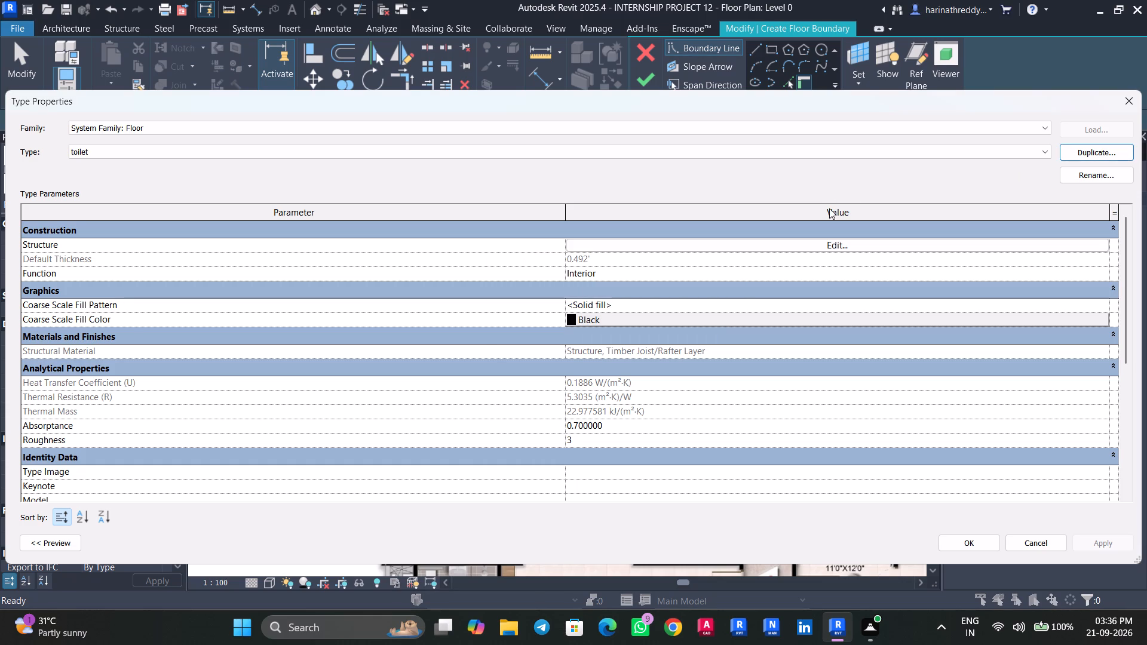
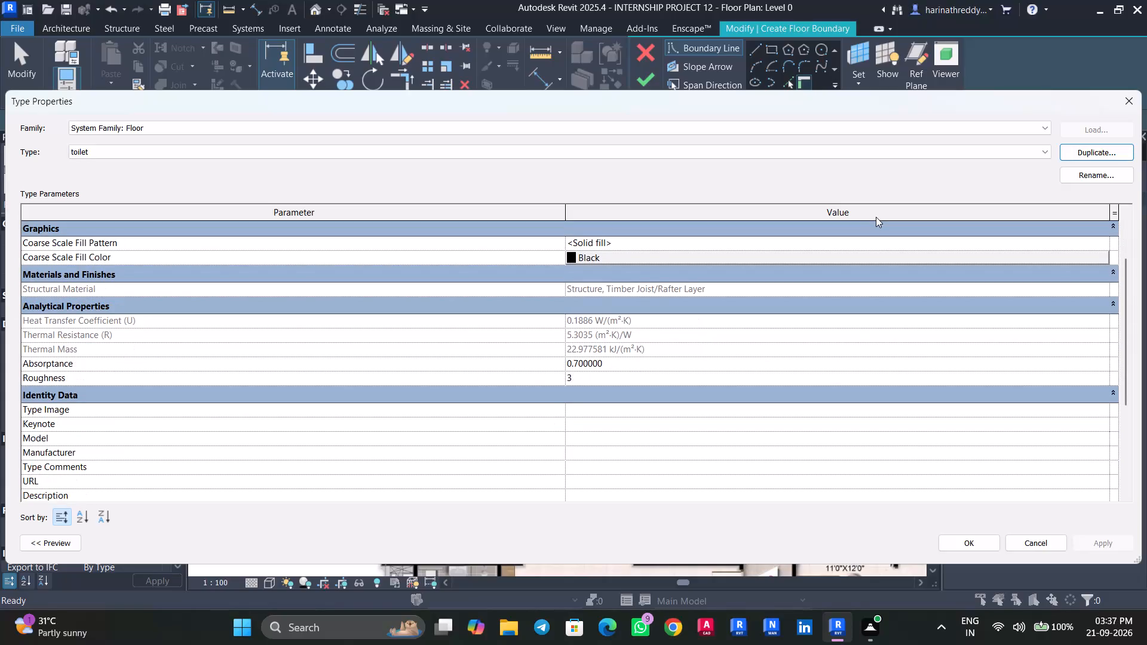
# Rename the new floor type as Toilet floor and apply it to the floor being sketched.
pyautogui.click(1111, 177)
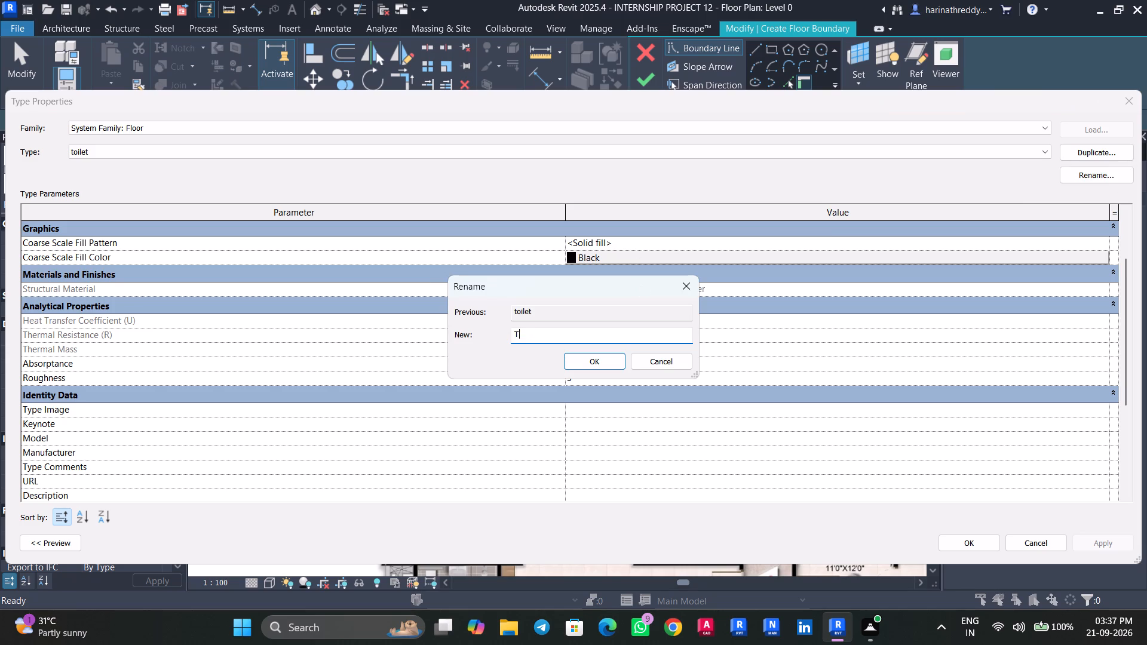
pyautogui.write('oilet floor')
pyautogui.press('Return')
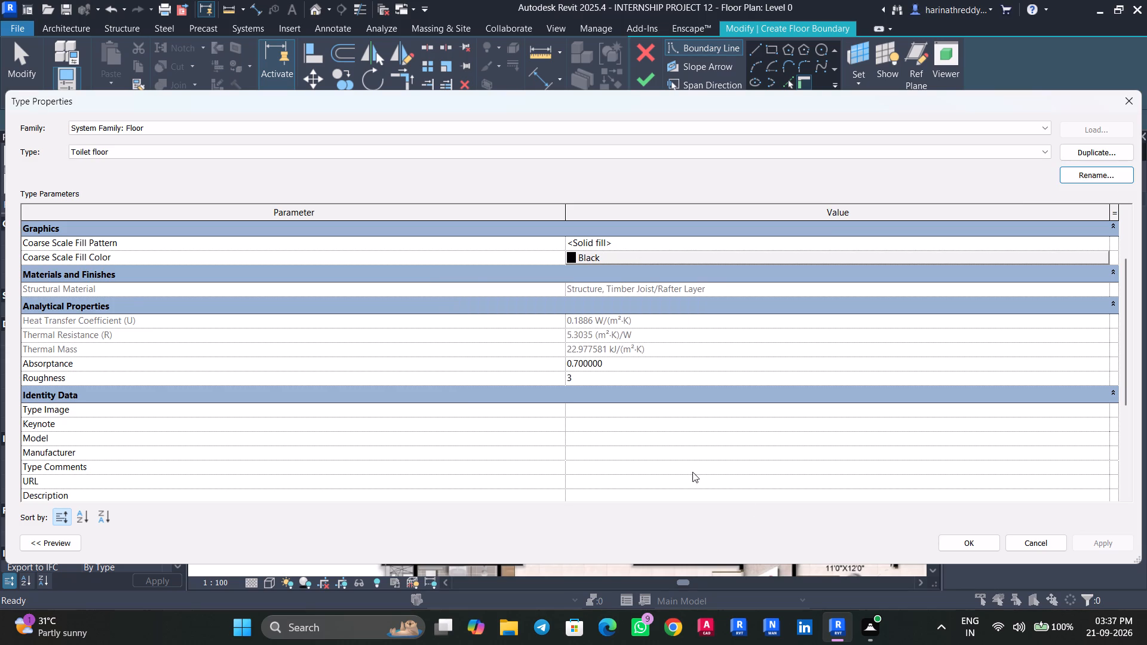
pyautogui.click(947, 538)
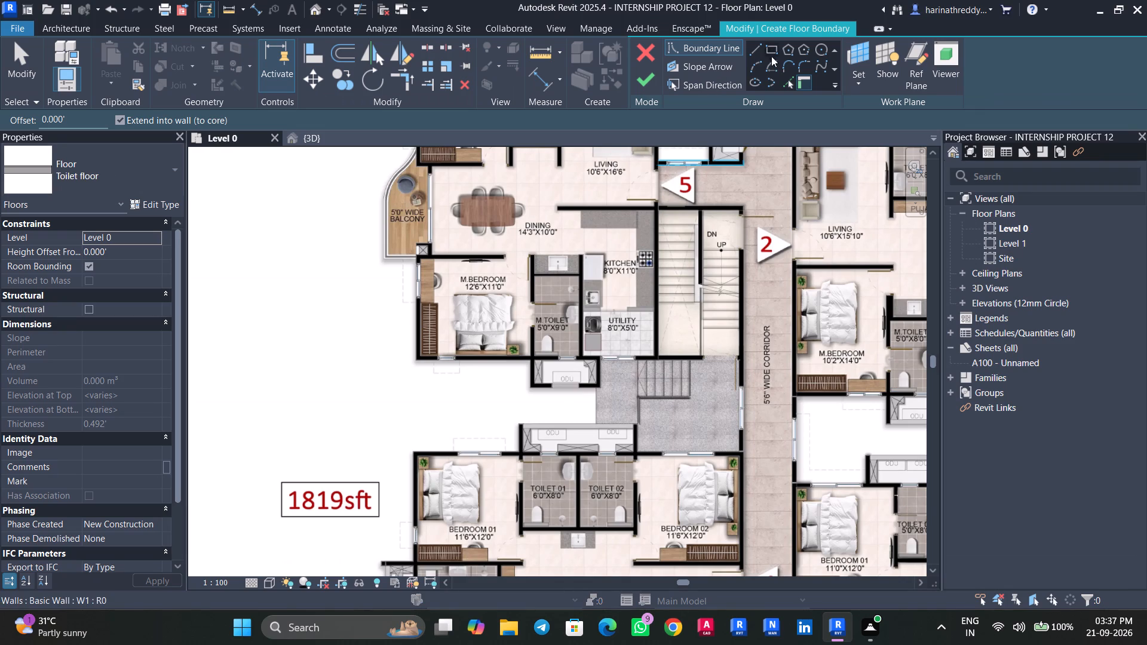
# Sketch a rectangular floor boundary along the inner wall faces of unit 5's 5'0"X9'0" master toilet.
pyautogui.click(770, 53)
pyautogui.scroll(12, 564, 341)
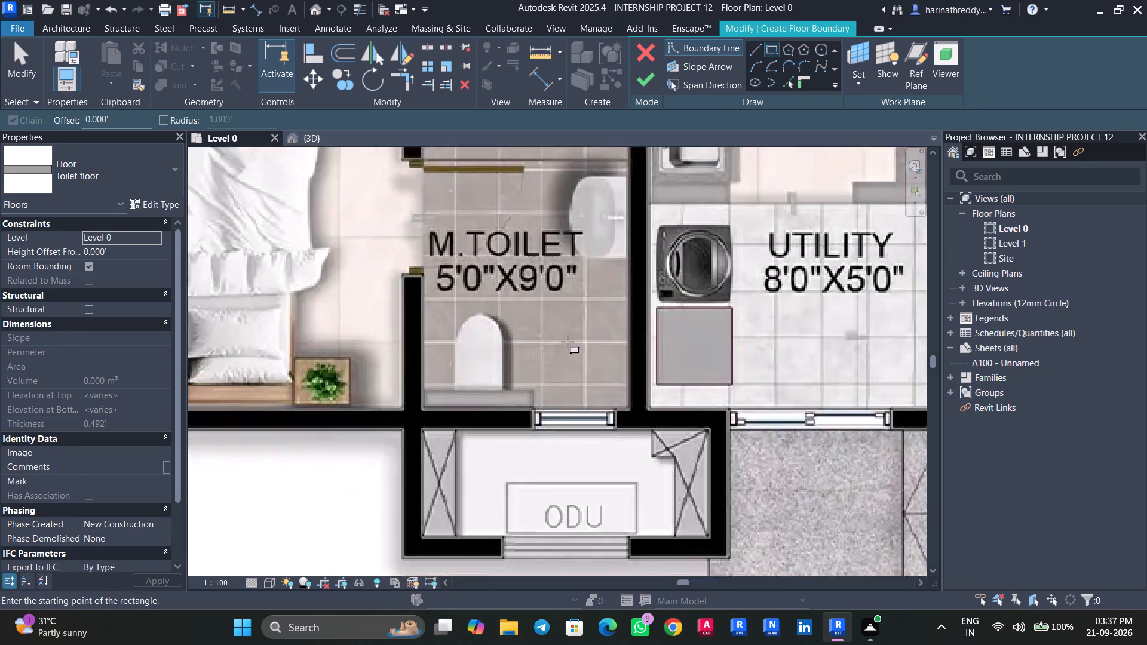
pyautogui.click(637, 414)
pyautogui.moveTo(501, 238); pyautogui.dragTo(555, 429, button='middle')
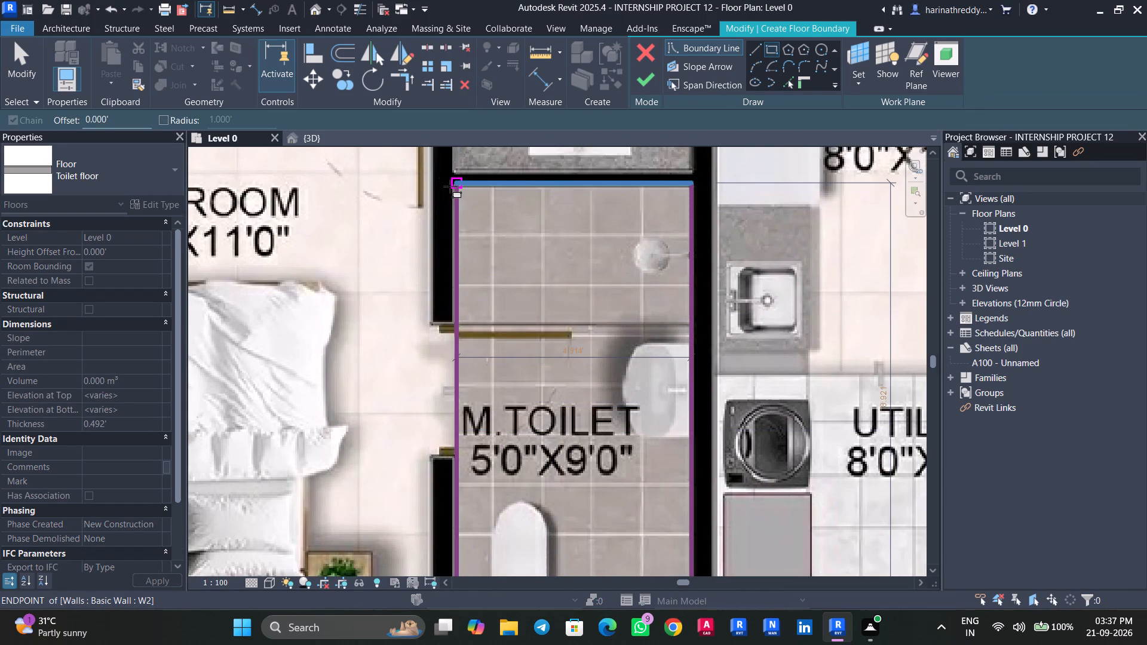
pyautogui.scroll(6, 446, 189)
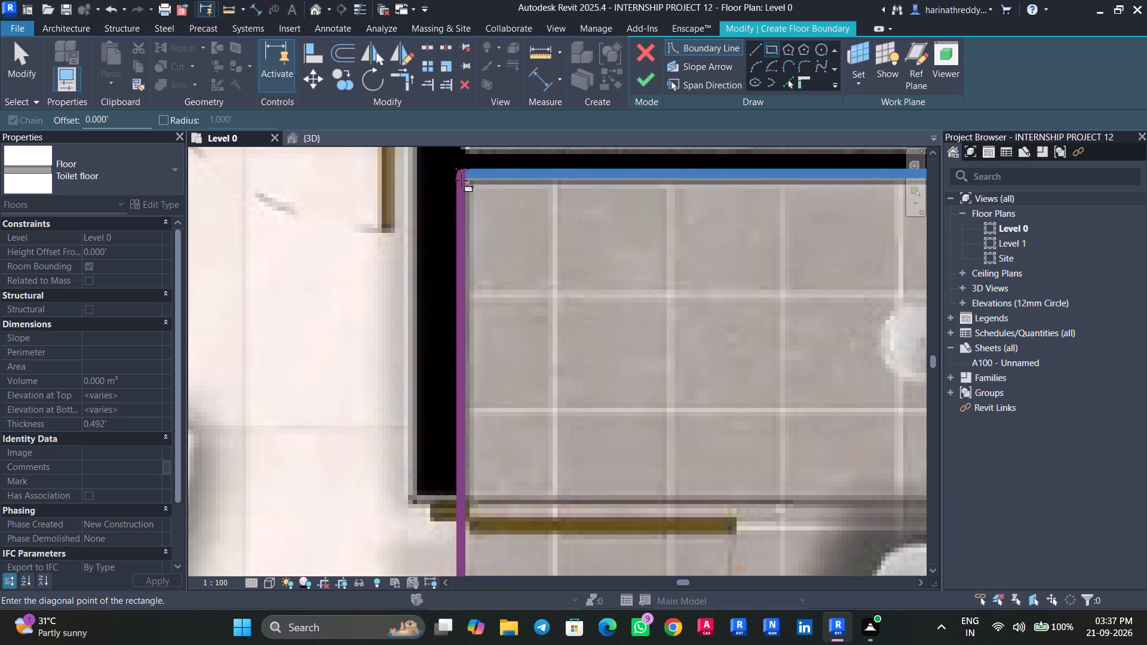
pyautogui.click(462, 180)
pyautogui.scroll(-17, 462, 180)
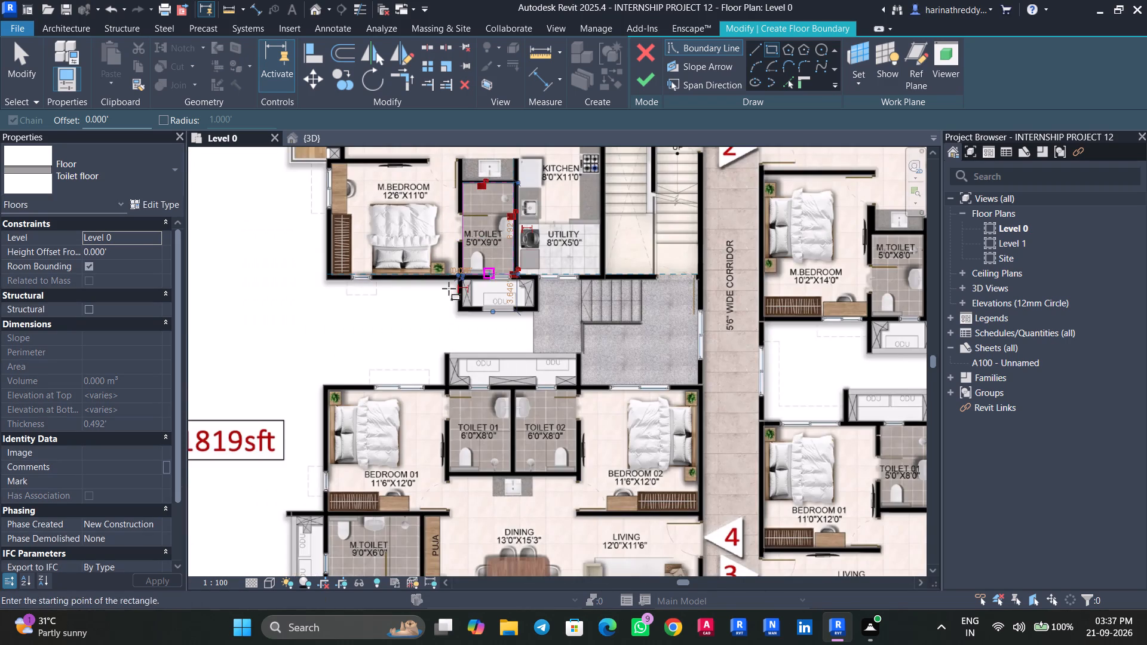
# Set the toilet floor's height offset from level to 150 mm.
pyautogui.click(140, 250)
pyautogui.write('150mm')
pyautogui.press('Return')
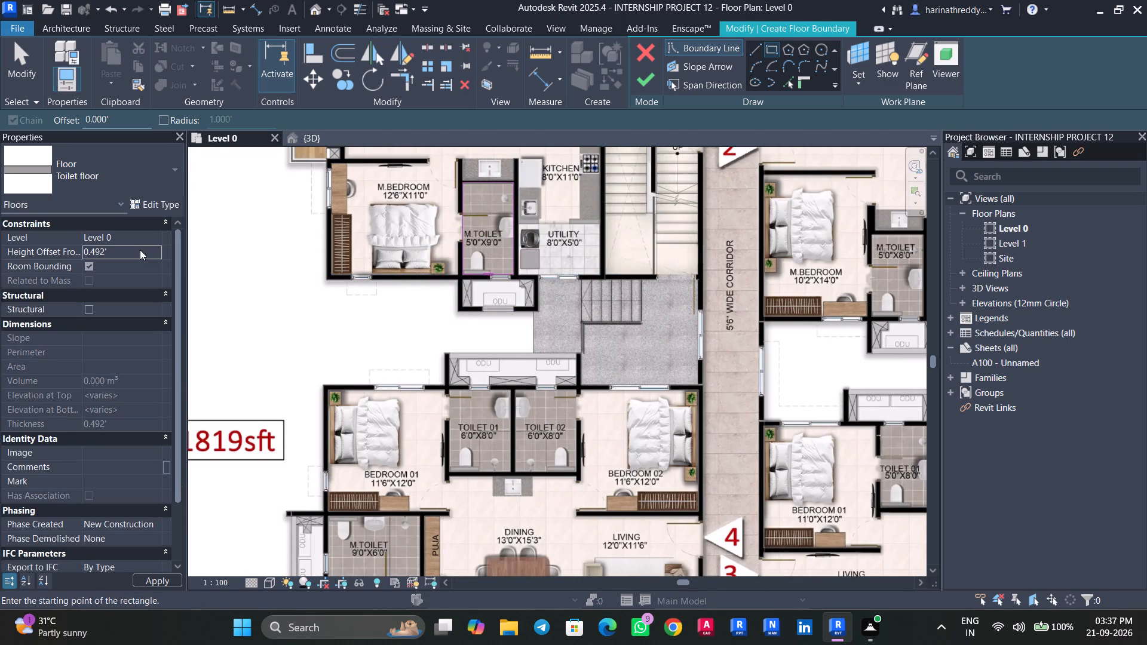
# Add a rectangular boundary along the inner wall faces of unit 4's 6'0"X8'0" Toilet 01.
pyautogui.moveTo(441, 322); pyautogui.dragTo(344, 130, button='middle')
pyautogui.scroll(6, 363, 229)
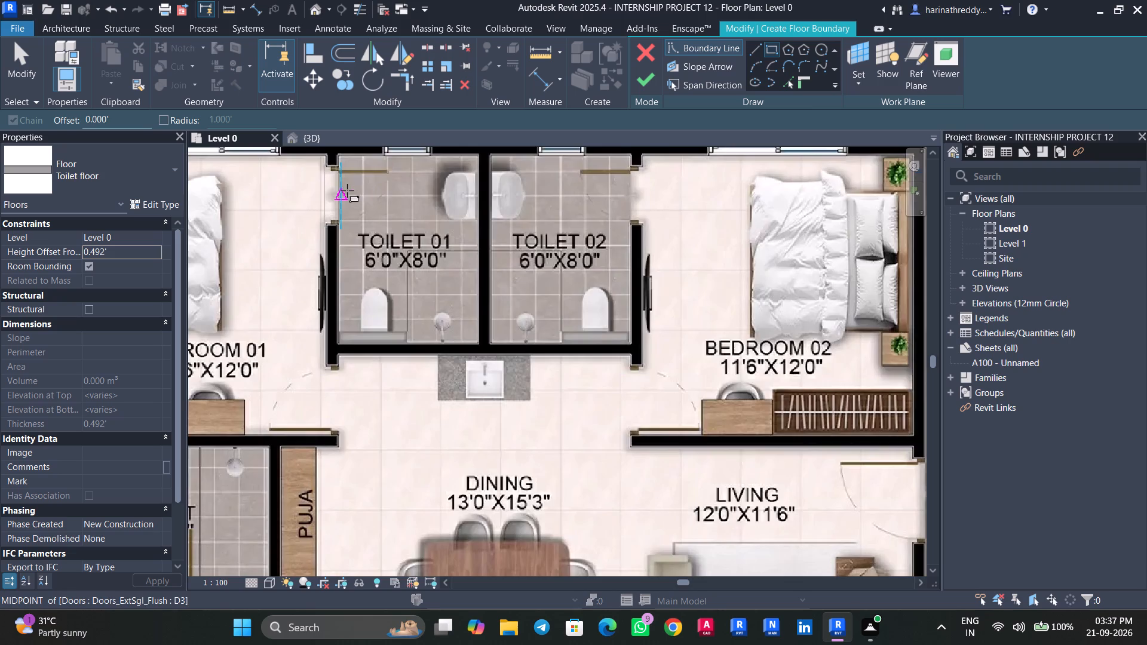
pyautogui.scroll(3, 347, 191)
pyautogui.moveTo(347, 191); pyautogui.dragTo(378, 337, button='middle')
pyautogui.scroll(6, 364, 288)
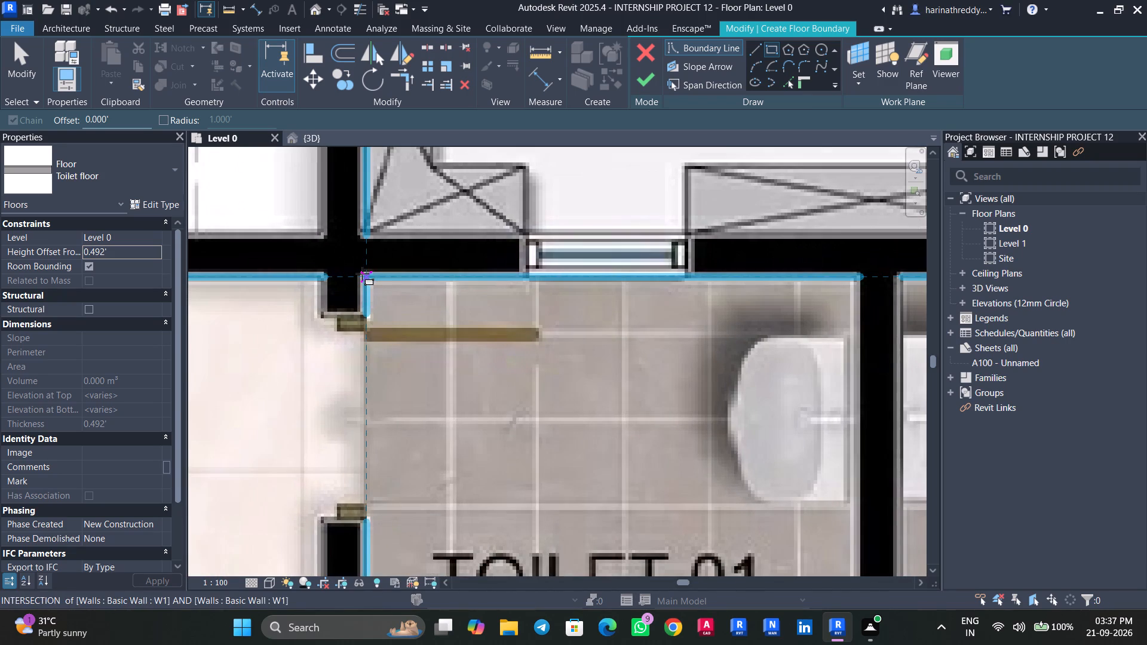
pyautogui.click(362, 274)
pyautogui.moveTo(482, 434); pyautogui.dragTo(421, 262, button='middle')
pyautogui.scroll(1, 530, 398)
pyautogui.moveTo(528, 398); pyautogui.dragTo(486, 228, button='middle')
pyautogui.moveTo(559, 369); pyautogui.dragTo(513, 192, button='middle')
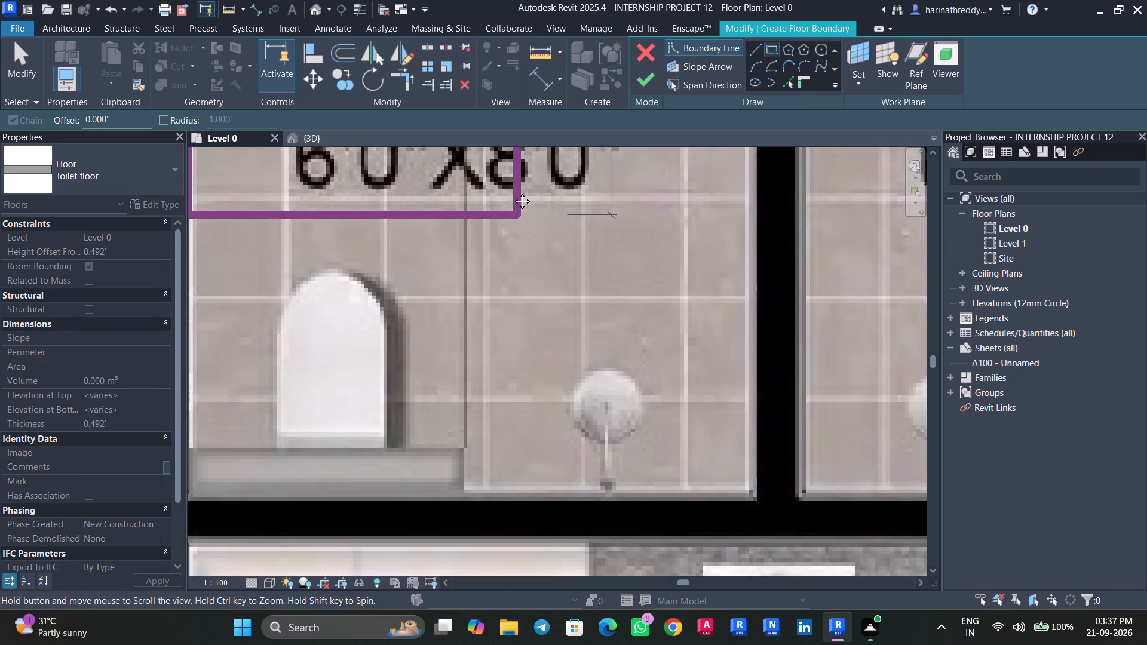
pyautogui.moveTo(513, 192); pyautogui.dragTo(513, 191, button='middle')
pyautogui.scroll(-1, 611, 349)
pyautogui.scroll(1, 611, 349)
pyautogui.scroll(-1, 611, 349)
pyautogui.click(732, 461)
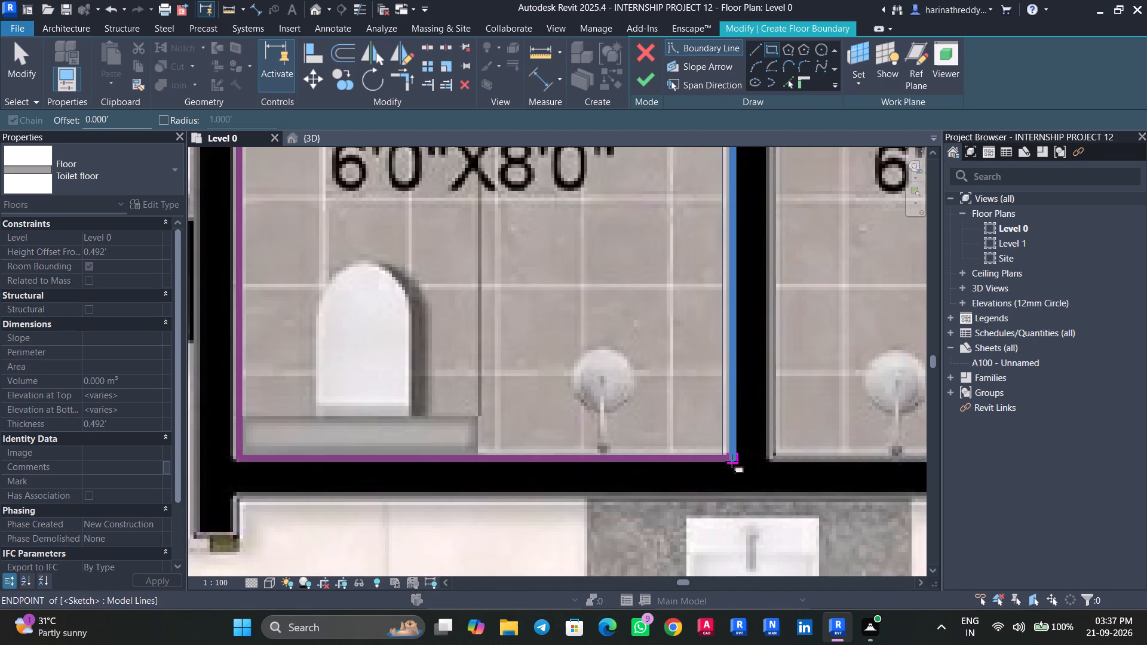
pyautogui.press('Escape')
pyautogui.press('Escape')
pyautogui.press('Escape')
pyautogui.press('Escape')
# Nudge the bedroom-side and window-side boundary lines of unit 4's Toilet 01 slightly outward to meet the wall faces.
pyautogui.click(241, 374)
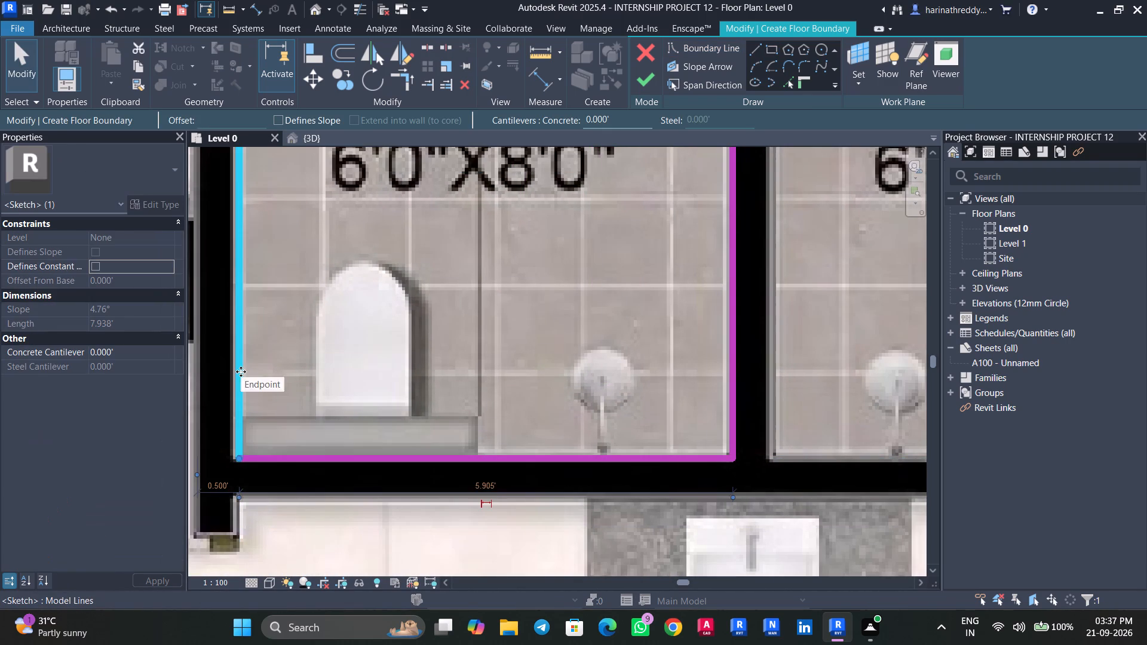
pyautogui.press('Left')
pyautogui.press('Left')
pyautogui.press('Right')
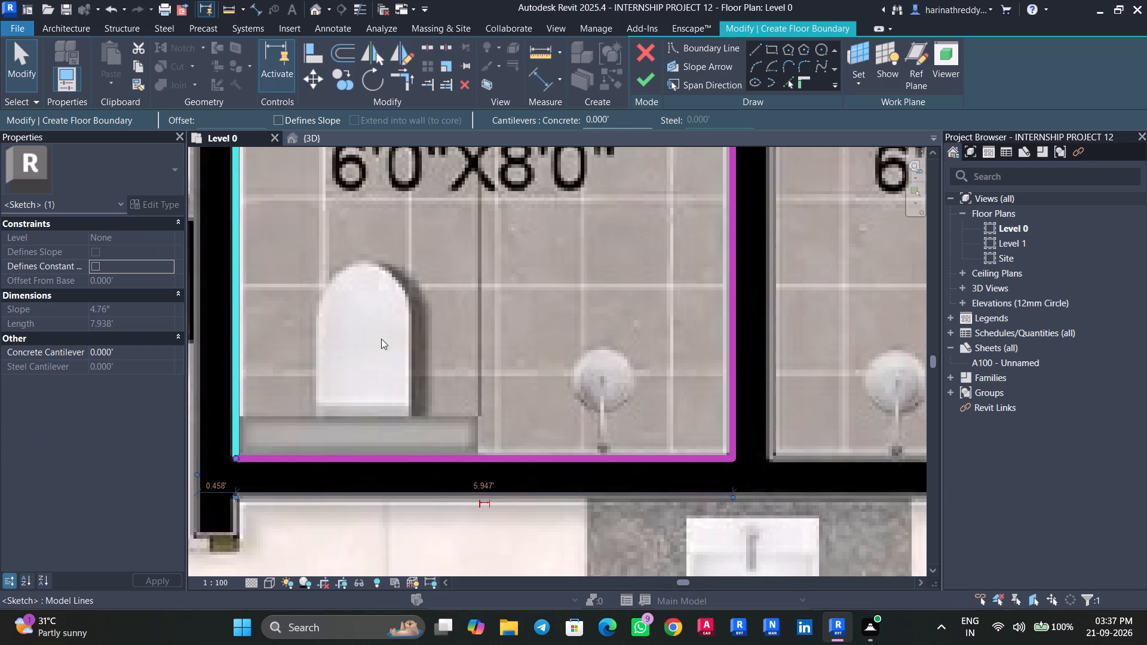
pyautogui.scroll(-4, 372, 367)
pyautogui.moveTo(399, 254); pyautogui.dragTo(441, 493, button='middle')
pyautogui.scroll(5, 441, 352)
pyautogui.press('Escape')
pyautogui.moveTo(455, 291); pyautogui.dragTo(455, 384, button='middle')
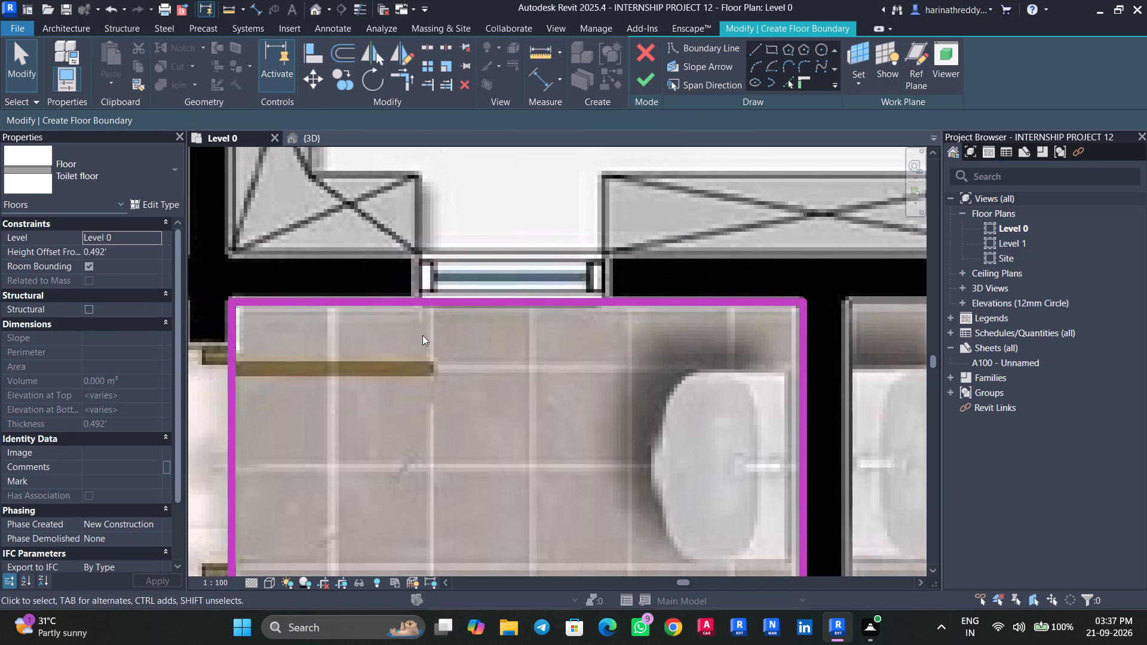
pyautogui.click(449, 305)
pyautogui.press('Up')
pyautogui.press('Escape')
pyautogui.scroll(-4, 453, 305)
pyautogui.scroll(1, 455, 298)
pyautogui.scroll(-4, 455, 298)
# Add a rectangular boundary along the inner wall faces of unit 4's 6'0"X8'0" Toilet 02.
pyautogui.click(769, 48)
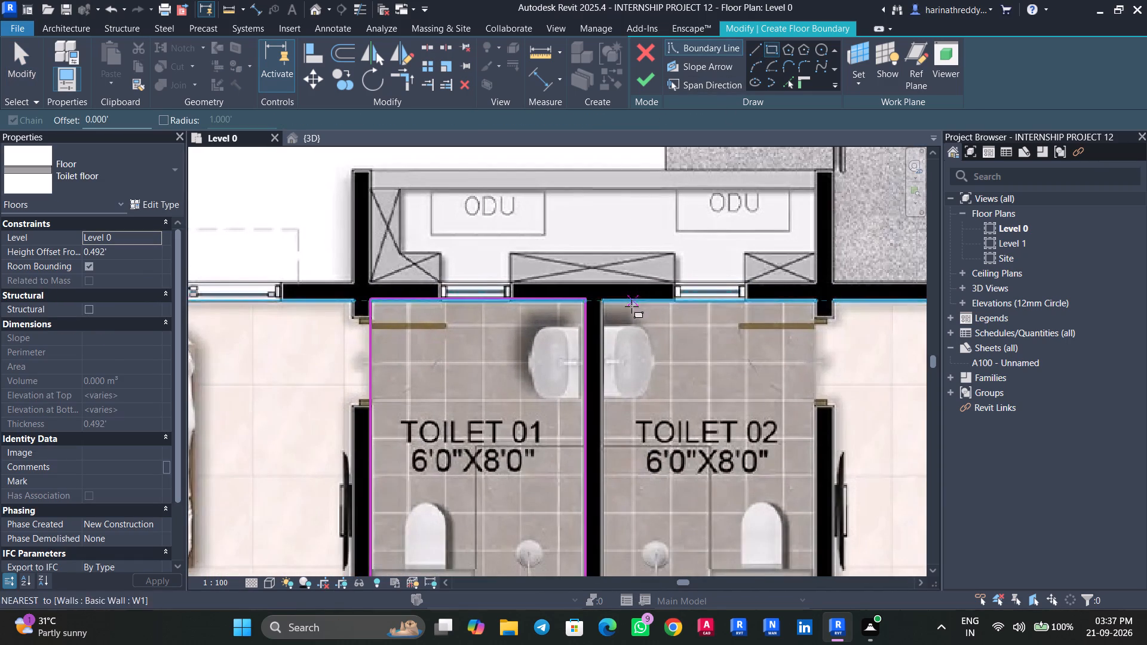
pyautogui.scroll(8, 599, 309)
pyautogui.click(607, 282)
pyautogui.moveTo(755, 471); pyautogui.dragTo(576, 263, button='middle')
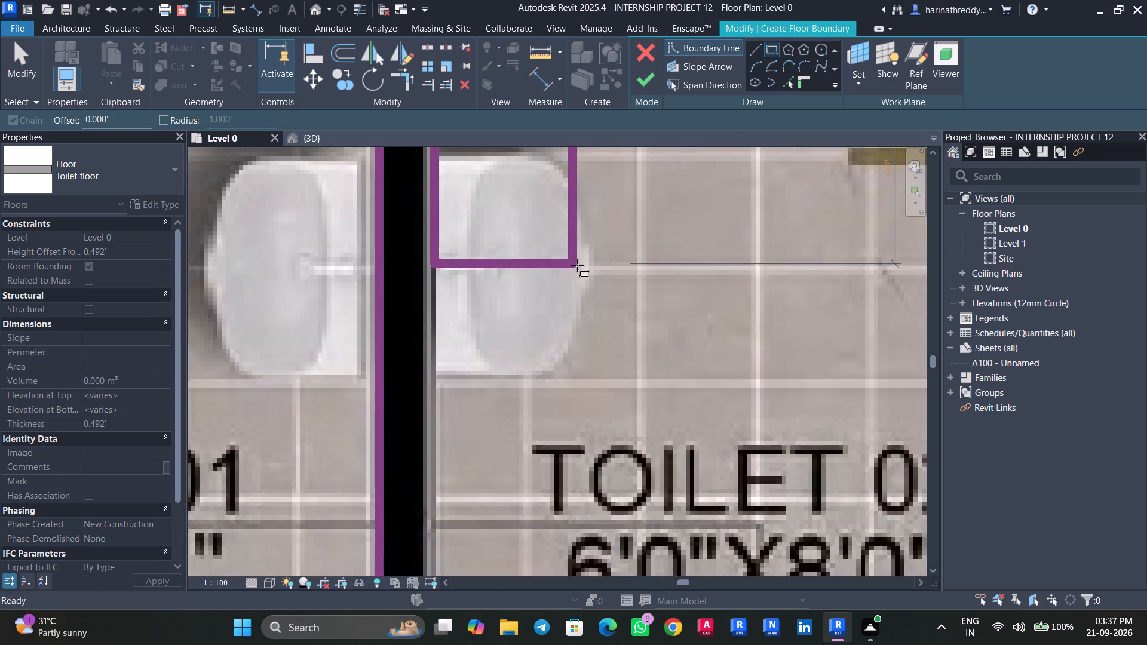
pyautogui.scroll(-12, 579, 274)
pyautogui.scroll(5, 670, 394)
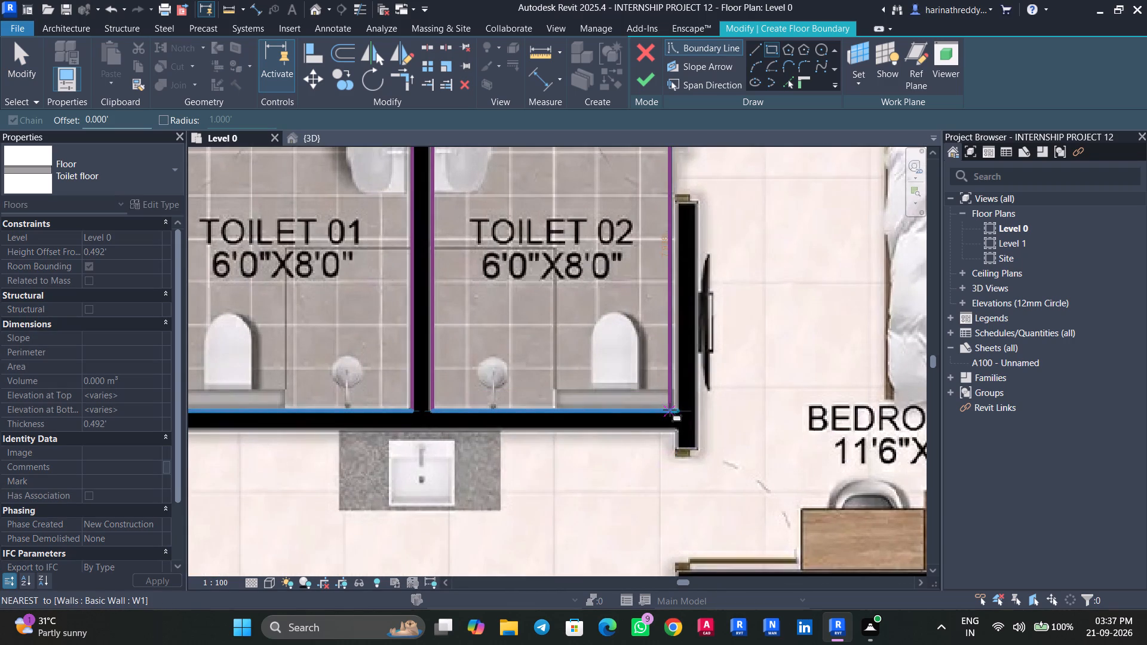
pyautogui.click(679, 410)
pyautogui.scroll(-8, 598, 291)
# Add a rectangular boundary along the inner wall faces of unit 4's 9'0"X6'0" master toilet beside the puja.
pyautogui.moveTo(596, 306); pyautogui.dragTo(616, 396, button='middle')
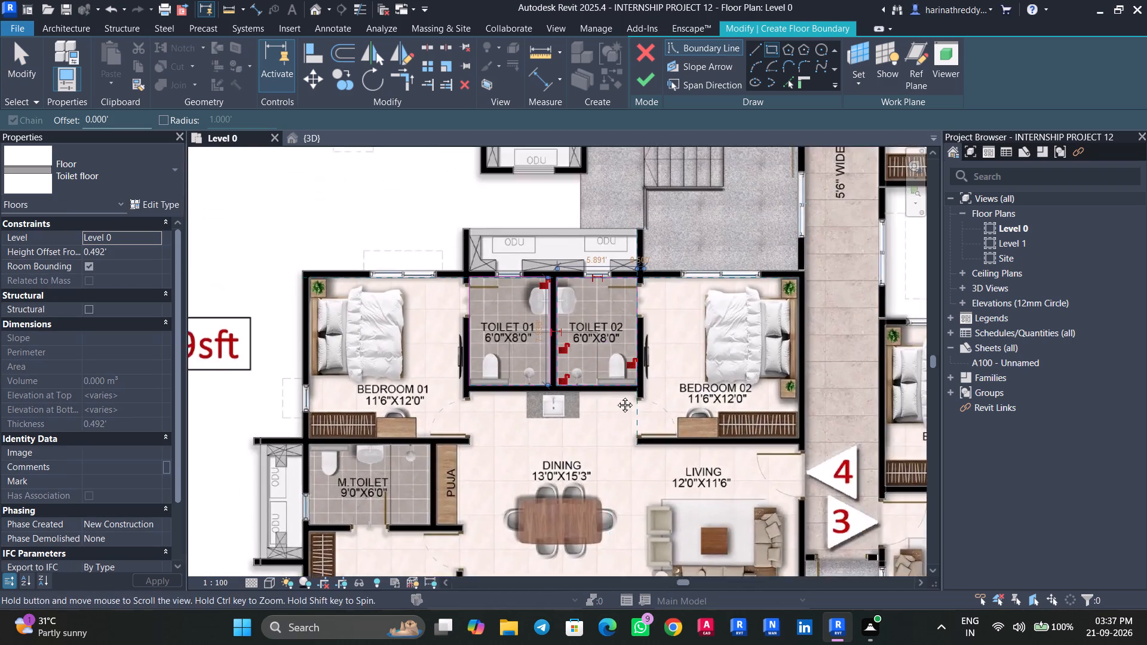
pyautogui.moveTo(616, 396); pyautogui.dragTo(621, 412, button='middle')
pyautogui.moveTo(621, 411); pyautogui.dragTo(595, 112, button='middle')
pyautogui.scroll(11, 308, 198)
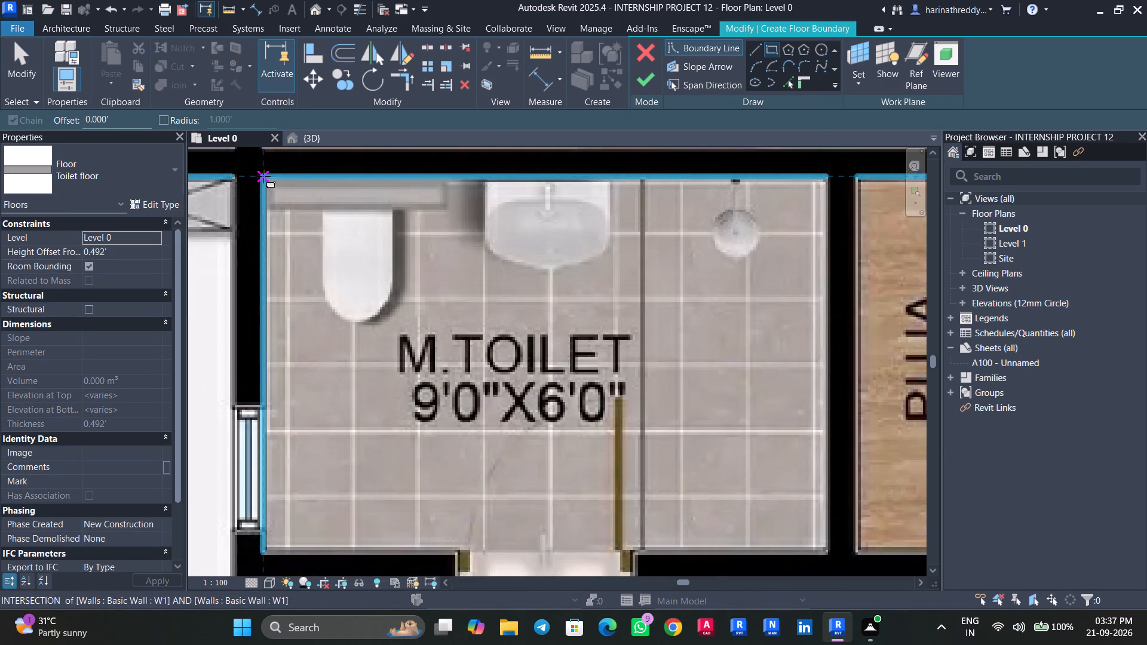
pyautogui.click(263, 176)
pyautogui.moveTo(484, 366); pyautogui.dragTo(446, 239, button='middle')
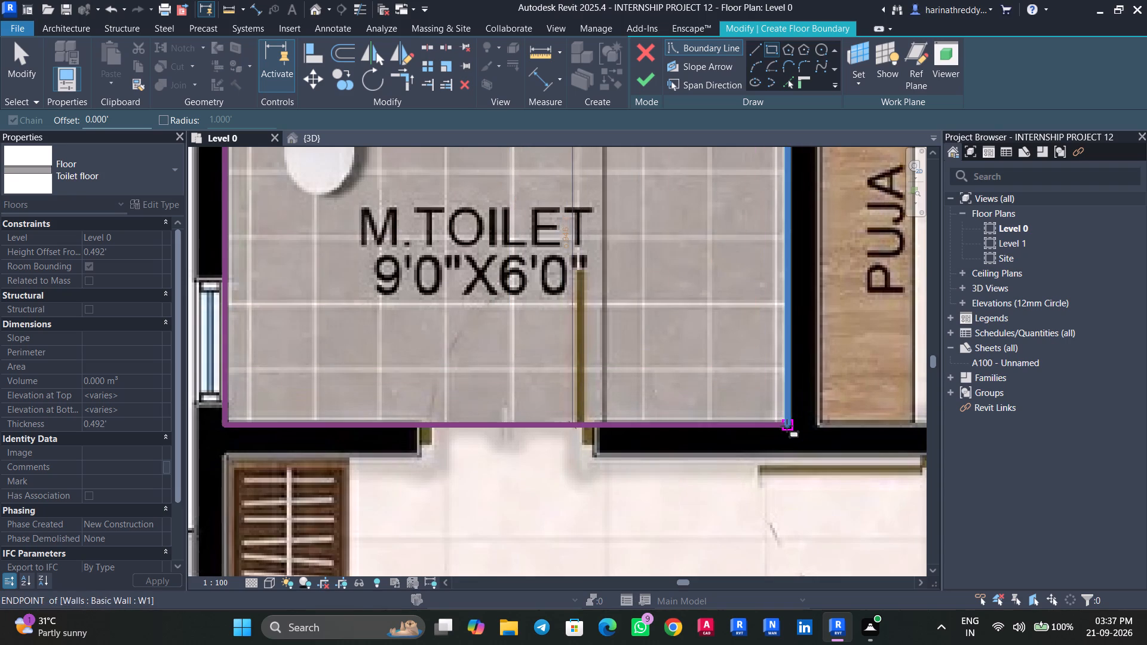
pyautogui.click(787, 426)
# Add a rectangular boundary along the inner wall faces of unit 5's 5'0"X8'0" Toilet 01 above the puja.
pyautogui.scroll(-15, 755, 392)
pyautogui.moveTo(739, 445); pyautogui.dragTo(575, 273, button='middle')
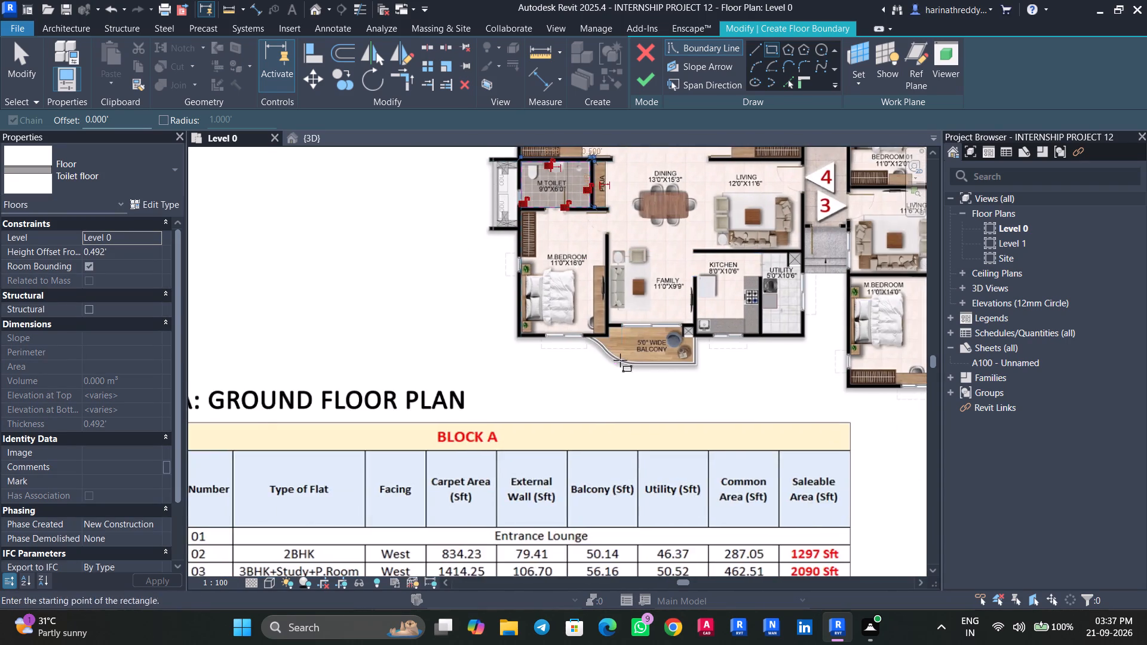
pyautogui.scroll(-6, 623, 360)
pyautogui.moveTo(639, 297); pyautogui.dragTo(611, 486, button='middle')
pyautogui.moveTo(624, 385); pyautogui.dragTo(630, 463, button='middle')
pyautogui.scroll(9, 584, 443)
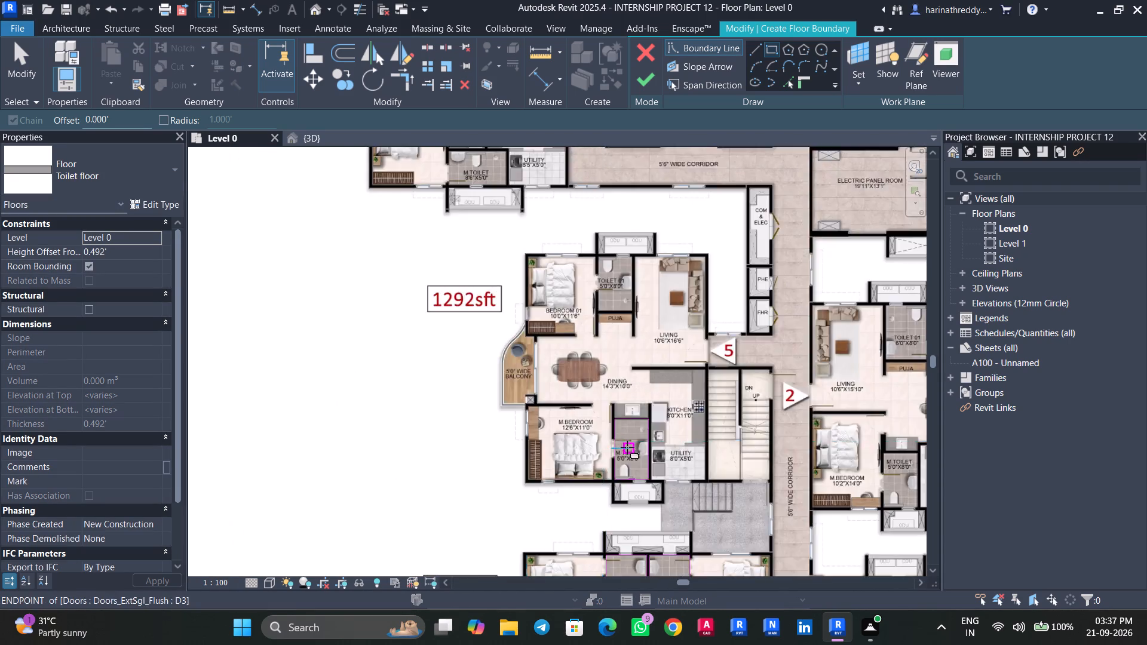
pyautogui.scroll(2, 627, 447)
pyautogui.moveTo(498, 395); pyautogui.dragTo(506, 540, button='middle')
pyautogui.moveTo(519, 392); pyautogui.dragTo(519, 511, button='middle')
pyautogui.scroll(1, 578, 290)
pyautogui.scroll(-1, 578, 290)
pyautogui.scroll(8, 578, 290)
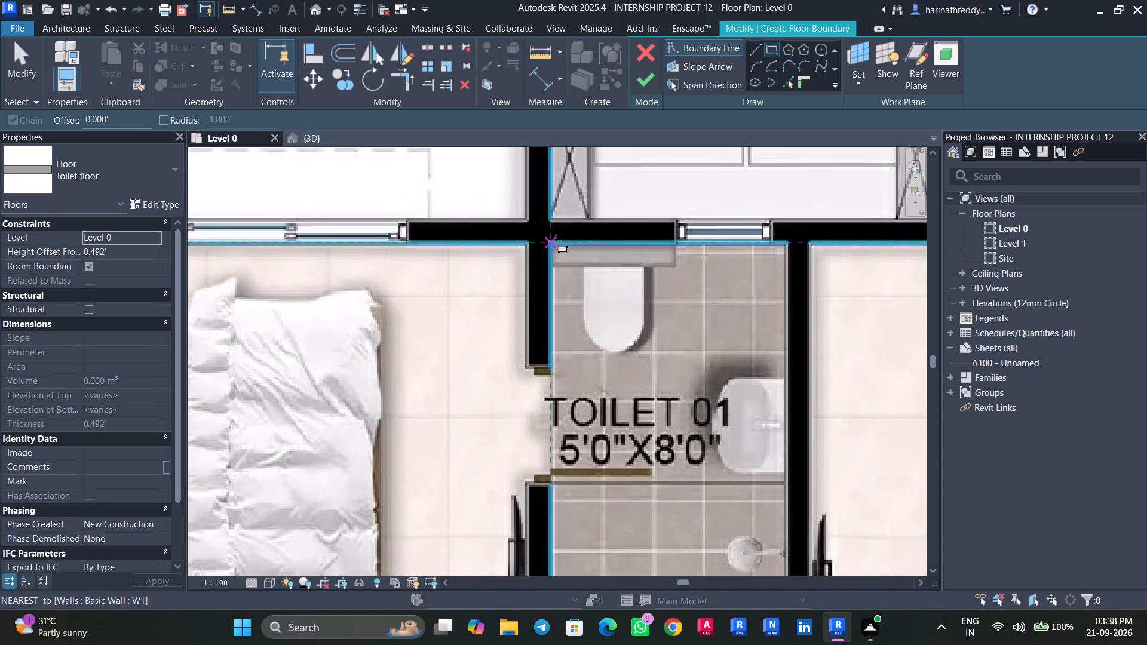
pyautogui.click(548, 244)
pyautogui.scroll(1, 683, 435)
pyautogui.moveTo(680, 427); pyautogui.dragTo(634, 263, button='middle')
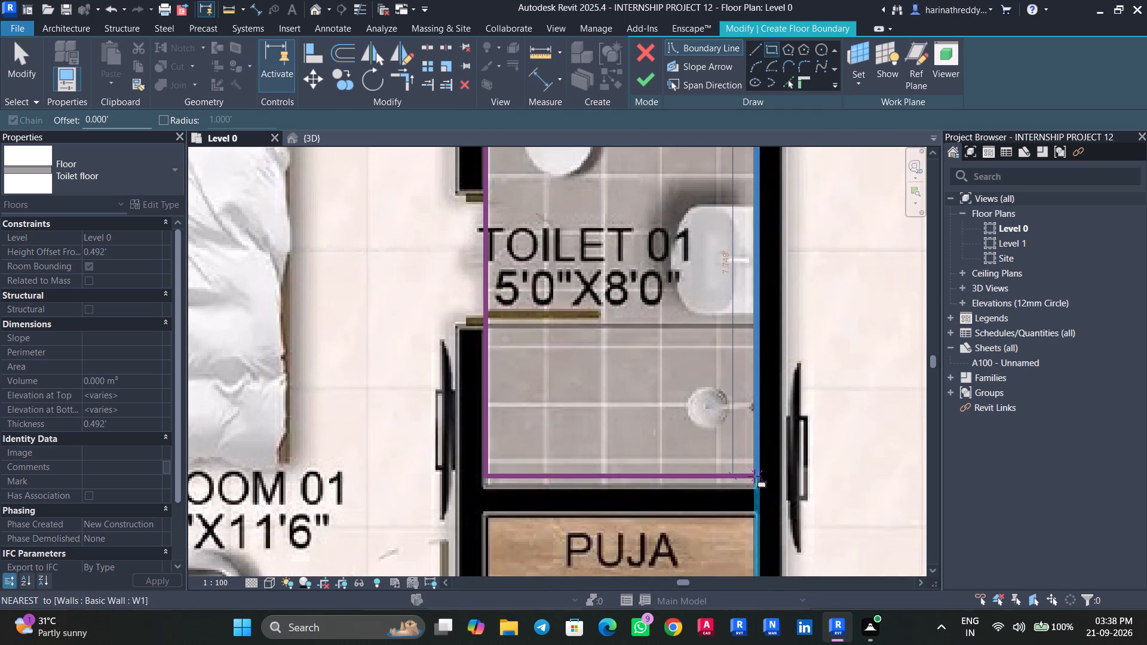
pyautogui.click(753, 487)
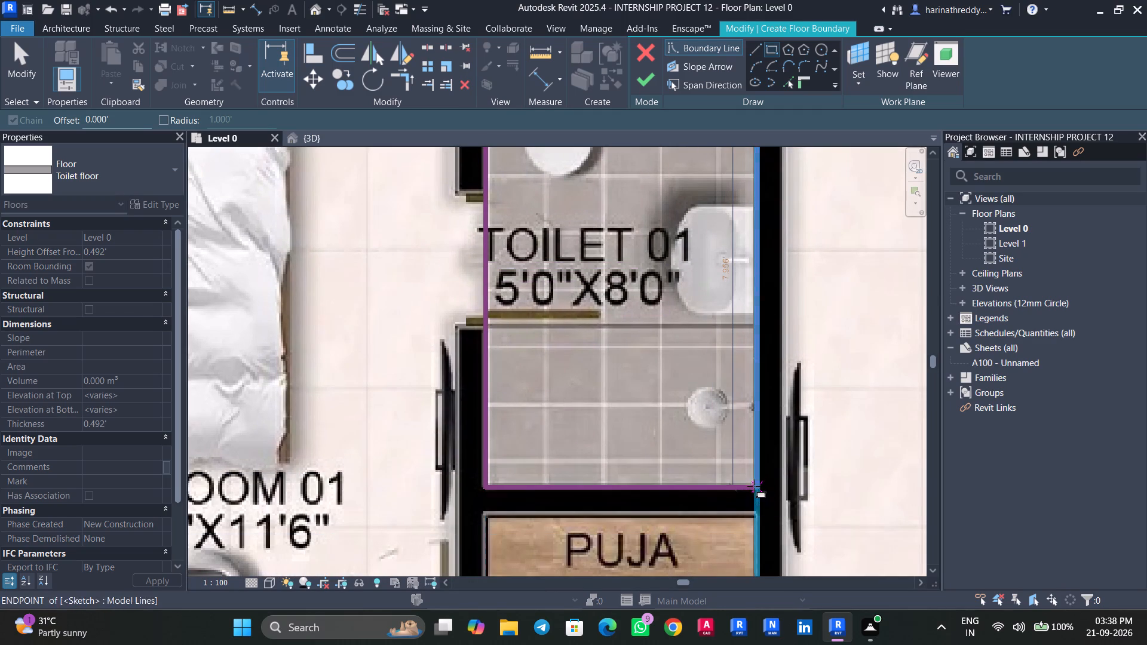
# Add a rectangular boundary inside the 8'6"X5'0" master toilet between the powder room and the ODU ledge.
pyautogui.scroll(-11, 698, 437)
pyautogui.moveTo(697, 431); pyautogui.dragTo(510, 145, button='middle')
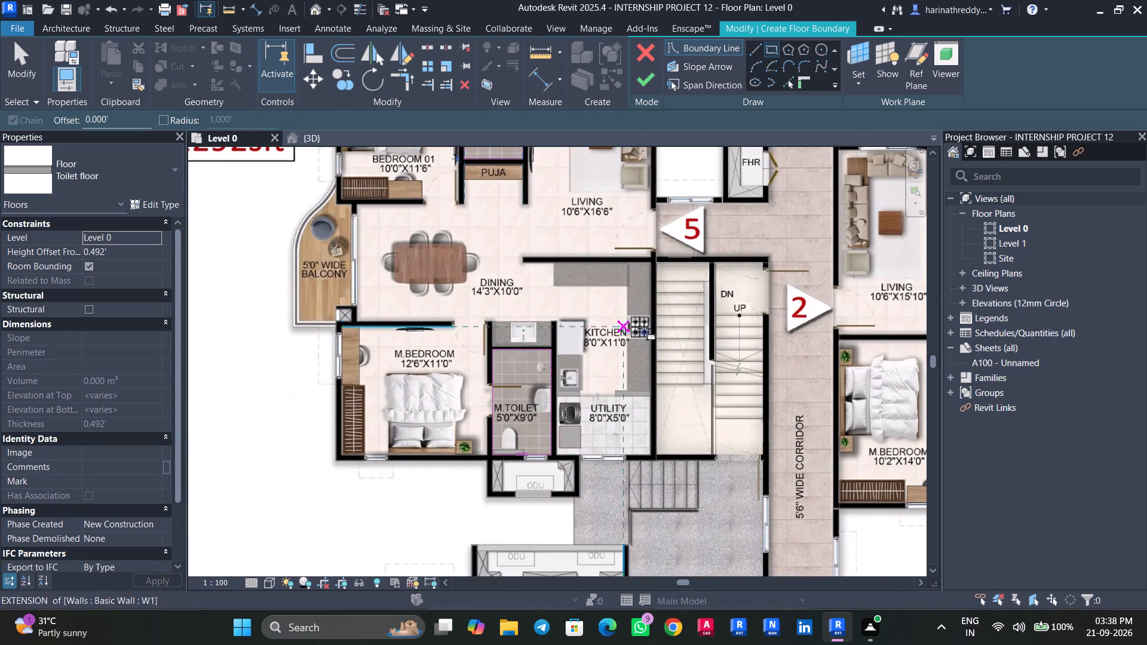
pyautogui.scroll(-3, 528, 299)
pyautogui.moveTo(530, 277); pyautogui.dragTo(535, 425, button='middle')
pyautogui.scroll(1, 596, 325)
pyautogui.moveTo(602, 351); pyautogui.dragTo(633, 475, button='middle')
pyautogui.moveTo(444, 322); pyautogui.dragTo(520, 446, button='middle')
pyautogui.scroll(15, 411, 411)
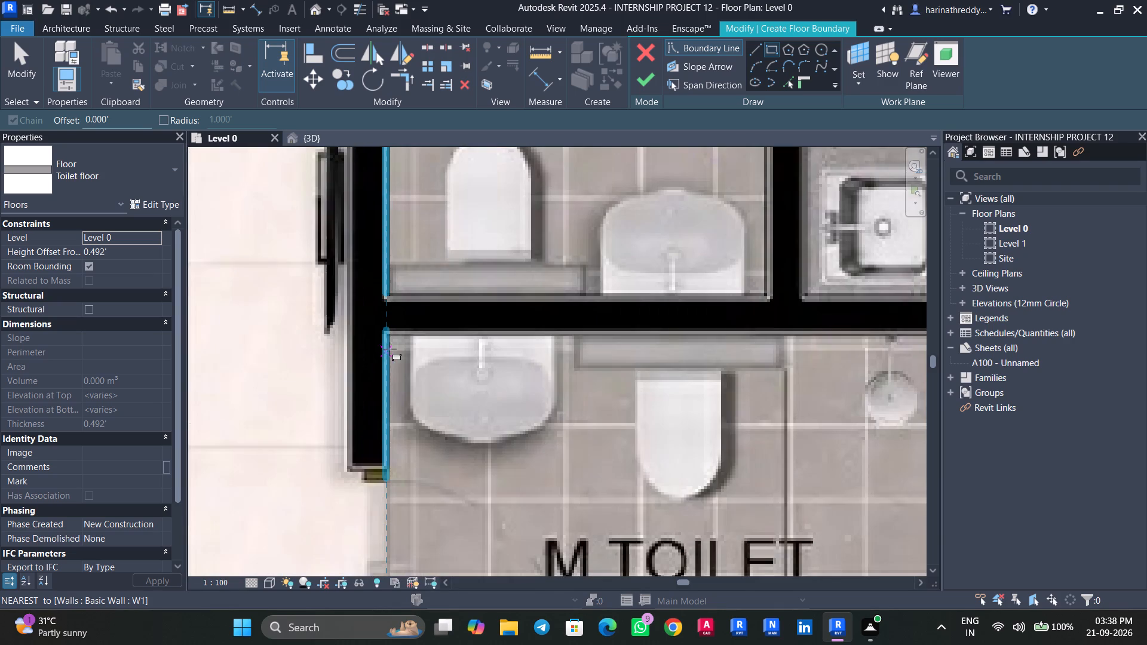
pyautogui.click(387, 335)
pyautogui.scroll(1, 513, 486)
pyautogui.moveTo(511, 483); pyautogui.dragTo(385, 294, button='middle')
pyautogui.moveTo(600, 432); pyautogui.dragTo(369, 316, button='middle')
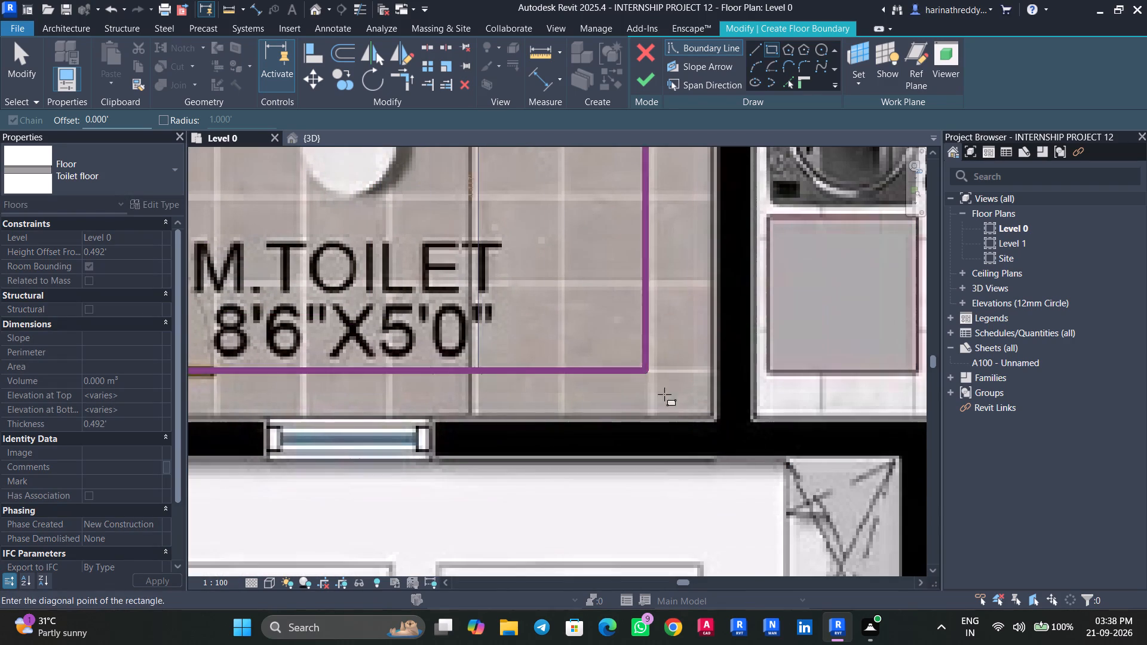
pyautogui.click(717, 417)
# Add a rectangular boundary inside the 6'0"X8'0" Toilet 01 between the 11'0"X12'0" Bedrooms 01 and 02.
pyautogui.scroll(-9, 557, 330)
pyautogui.moveTo(550, 324); pyautogui.dragTo(583, 487, button='middle')
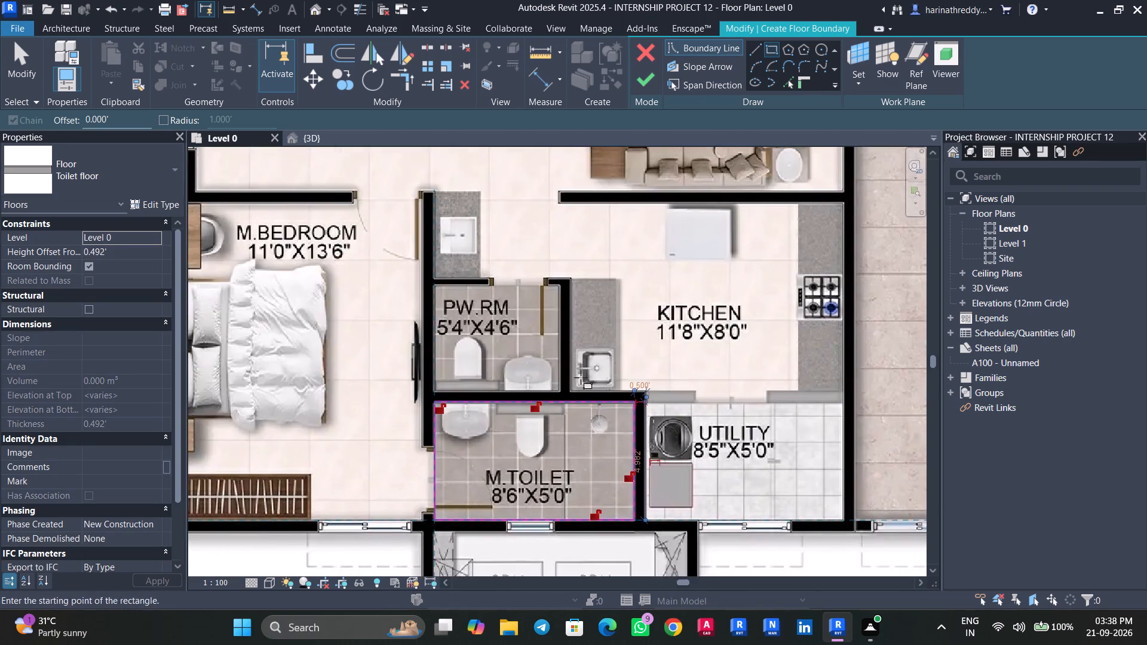
pyautogui.moveTo(569, 363); pyautogui.dragTo(593, 512, button='middle')
pyautogui.scroll(-9, 584, 362)
pyautogui.moveTo(579, 367); pyautogui.dragTo(579, 469, button='middle')
pyautogui.scroll(10, 550, 323)
pyautogui.scroll(-1, 555, 294)
pyautogui.scroll(2, 555, 294)
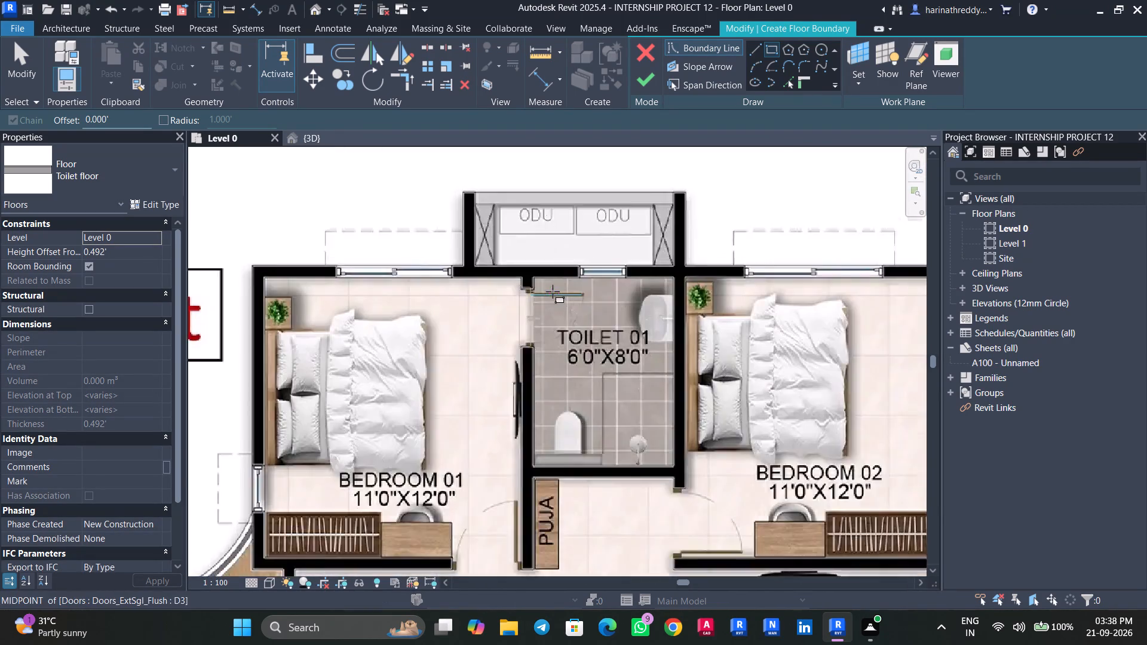
pyautogui.scroll(2, 553, 291)
pyautogui.click(520, 269)
pyautogui.moveTo(668, 482); pyautogui.dragTo(608, 311, button='middle')
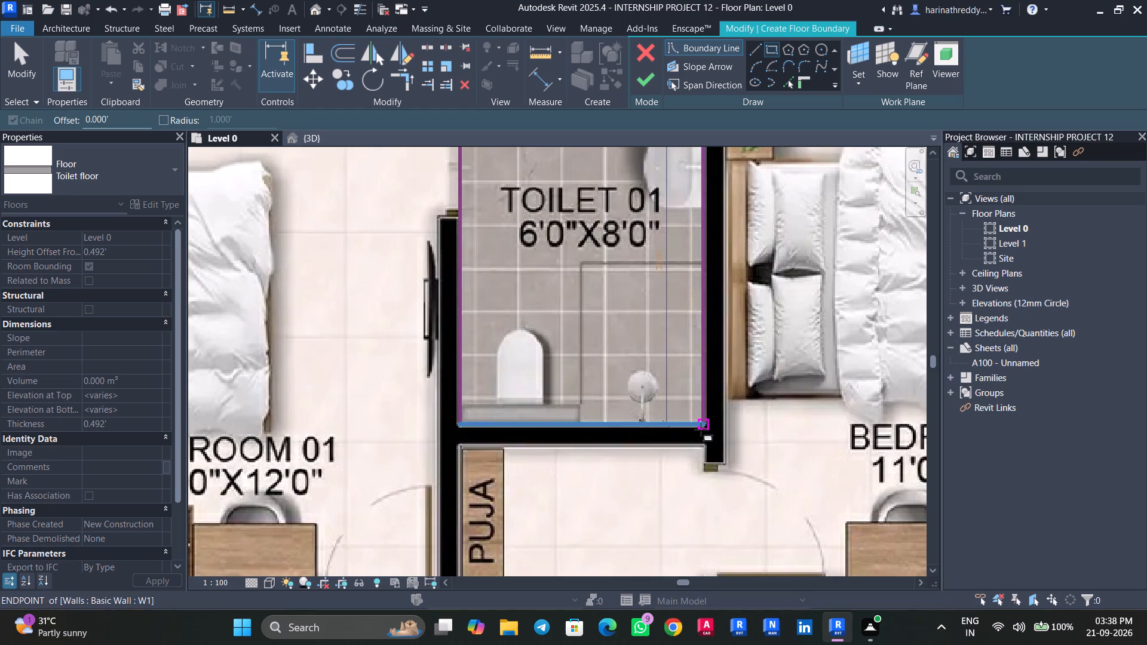
pyautogui.click(701, 424)
# Add a rectangular boundary along the inner wall faces of unit 7's 5'0"X8'6" master toilet, between the puja and the ODU ledge.
pyautogui.scroll(-7, 612, 364)
pyautogui.moveTo(609, 330); pyautogui.dragTo(639, 557, button='middle')
pyautogui.moveTo(602, 386); pyautogui.dragTo(620, 515, button='middle')
pyautogui.scroll(2, 639, 409)
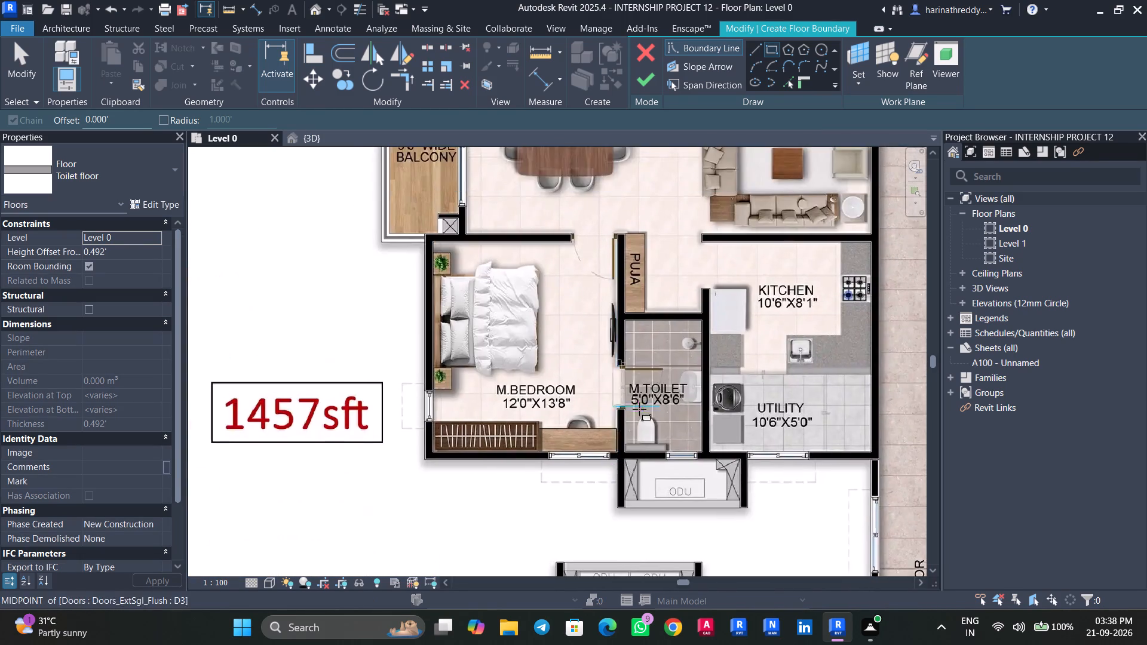
pyautogui.scroll(7, 639, 409)
pyautogui.moveTo(642, 392); pyautogui.dragTo(553, 517, button='middle')
pyautogui.click(491, 241)
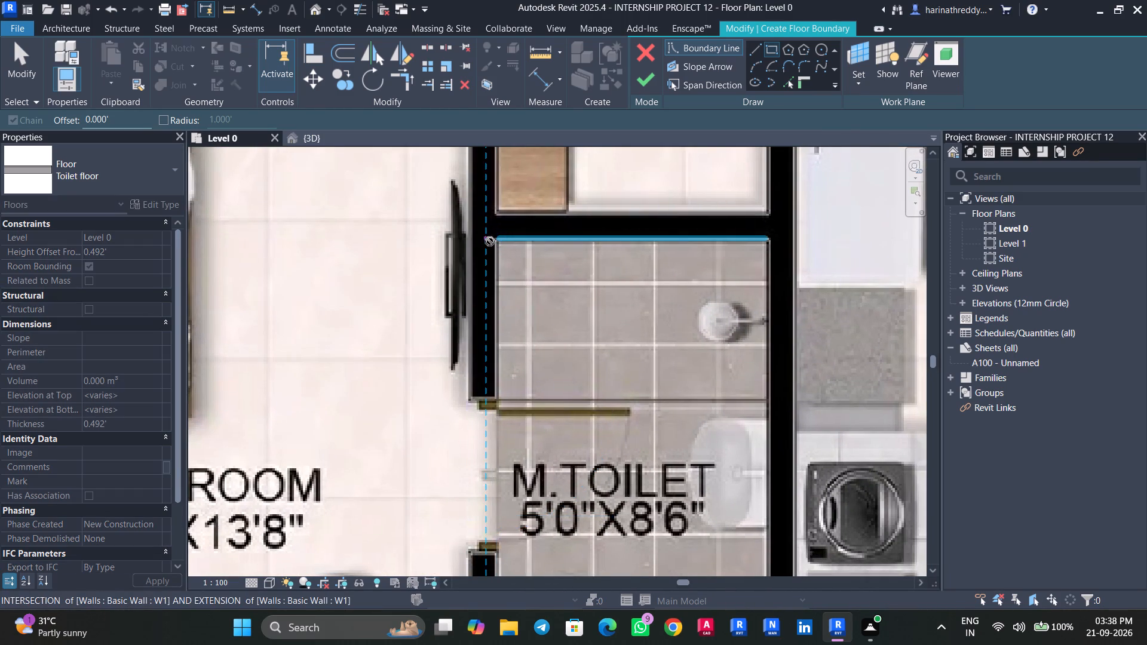
pyautogui.press('Escape')
pyautogui.click(498, 241)
pyautogui.scroll(-9, 585, 397)
pyautogui.moveTo(585, 385); pyautogui.dragTo(581, 360, button='middle')
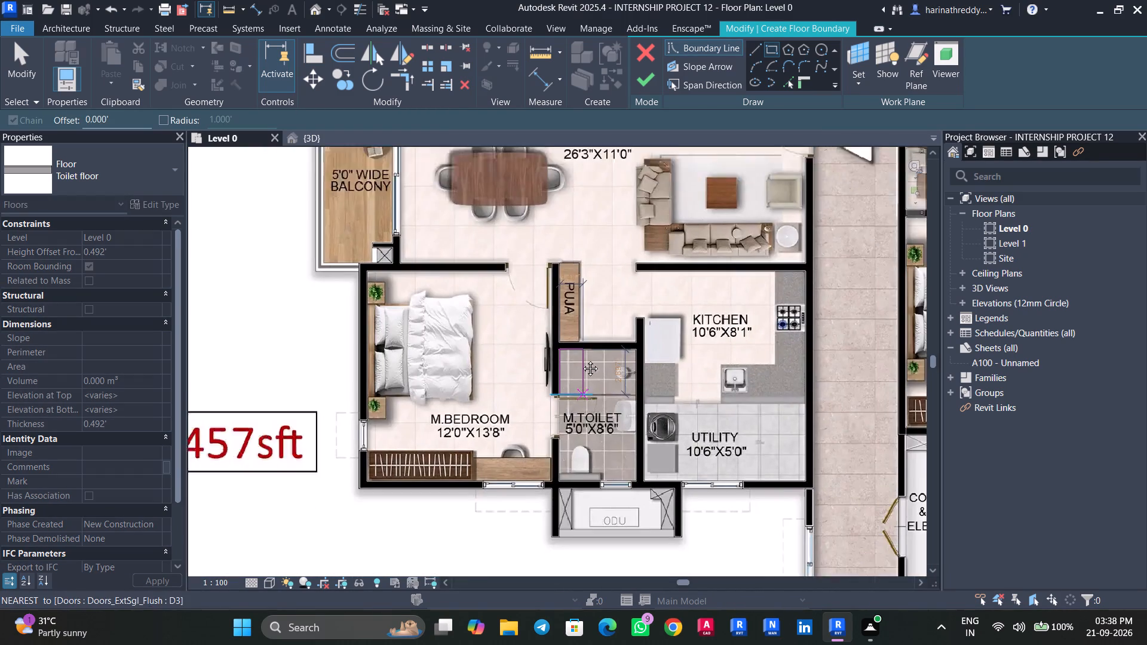
pyautogui.moveTo(581, 360); pyautogui.dragTo(572, 336, button='middle')
pyautogui.scroll(19, 620, 403)
pyautogui.moveTo(620, 466); pyautogui.dragTo(647, 269, button='middle')
pyautogui.scroll(1, 647, 269)
pyautogui.scroll(-9, 645, 293)
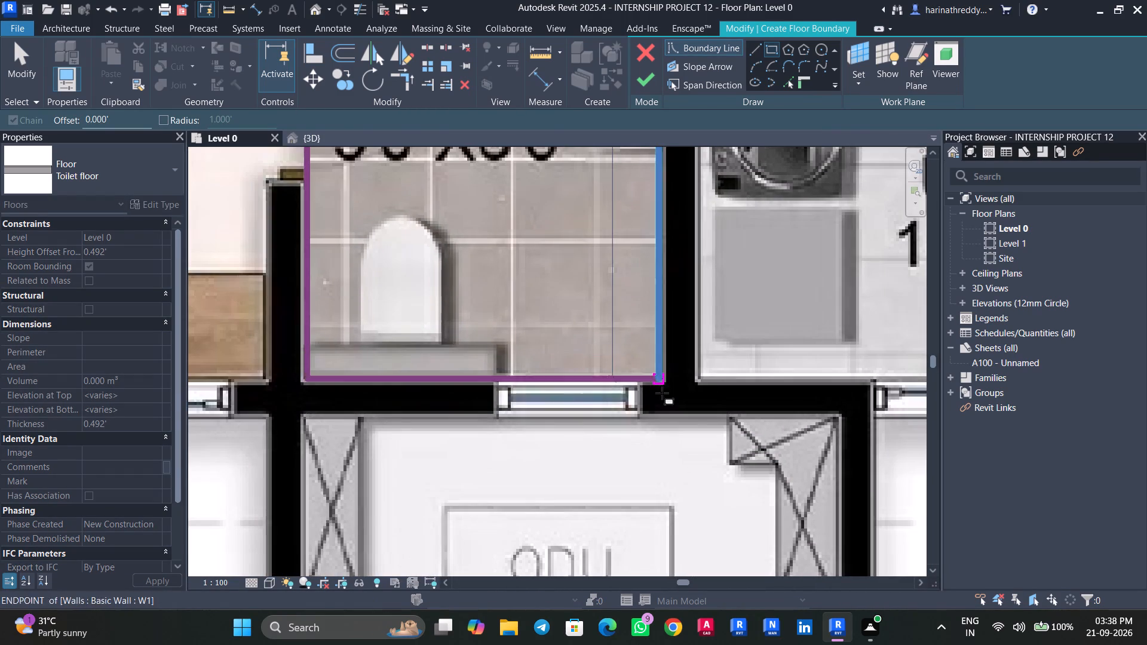
pyautogui.click(665, 380)
pyautogui.press('Escape')
pyautogui.press('Escape')
pyautogui.press('Escape')
# Nudge the unit 7 master toilet boundary's bedroom-side, ODU-side and utility-side lines to fit the inner wall faces.
pyautogui.scroll(-5, 568, 328)
pyautogui.moveTo(566, 324); pyautogui.dragTo(584, 388, button='middle')
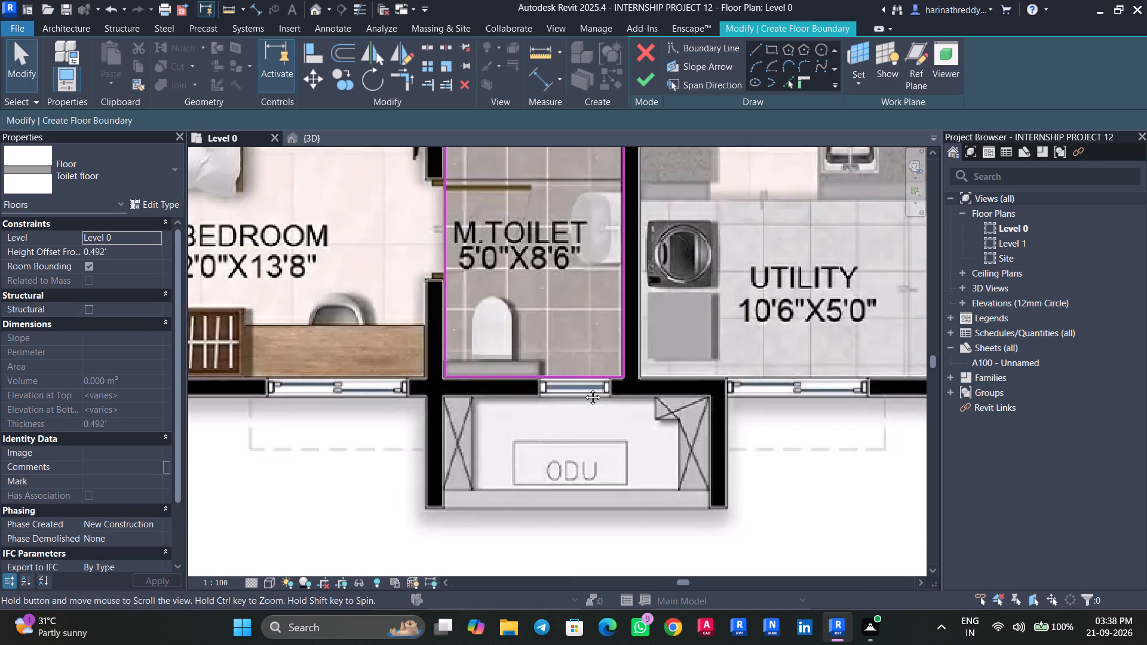
pyautogui.moveTo(584, 388); pyautogui.dragTo(605, 468, button='middle')
pyautogui.scroll(5, 479, 320)
pyautogui.click(474, 322)
pyautogui.press('Left')
pyautogui.press('Left')
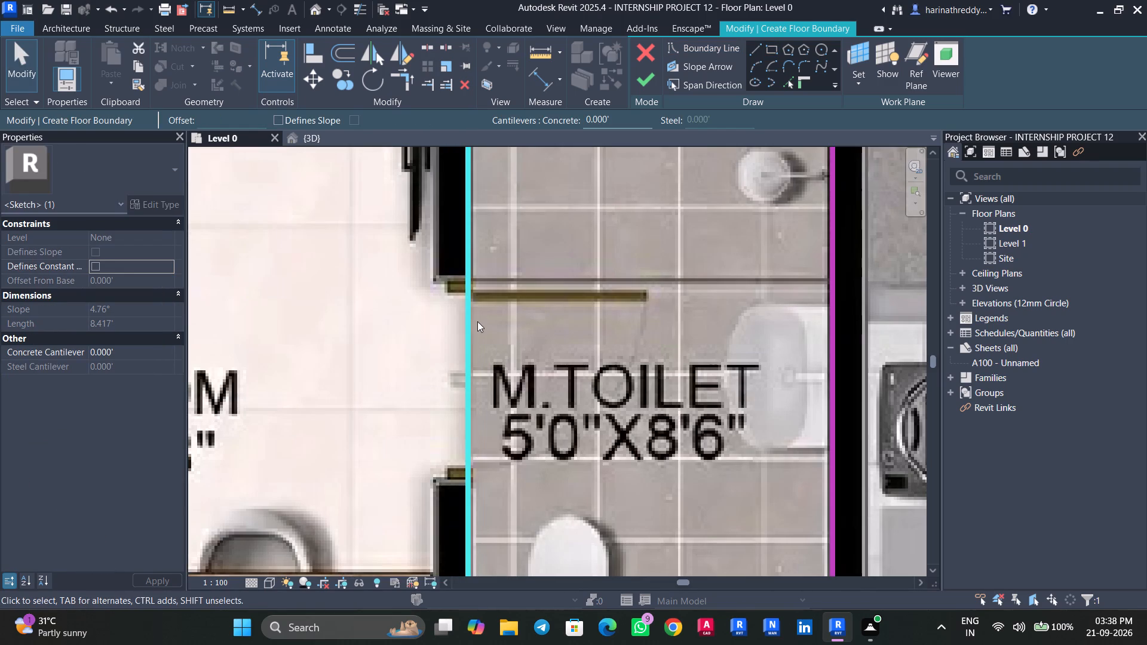
pyautogui.press('Right')
pyautogui.press('Escape')
pyautogui.scroll(-6, 486, 325)
pyautogui.moveTo(502, 353); pyautogui.dragTo(504, 238, button='middle')
pyautogui.scroll(5, 545, 373)
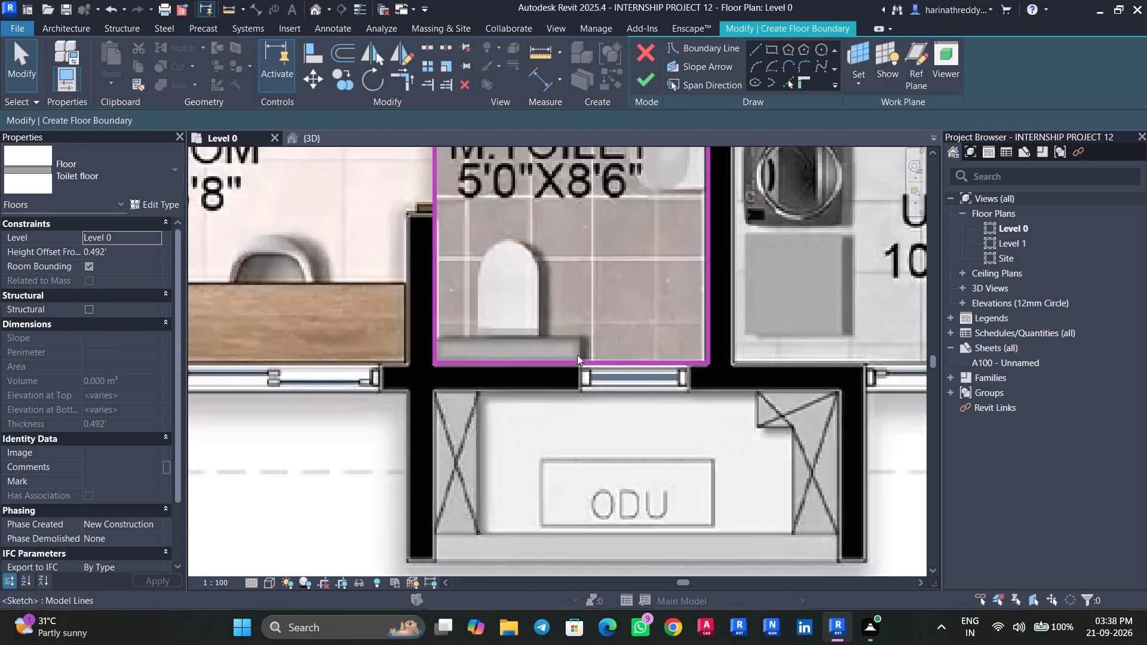
pyautogui.scroll(3, 577, 355)
pyautogui.click(580, 365)
pyautogui.press('Down')
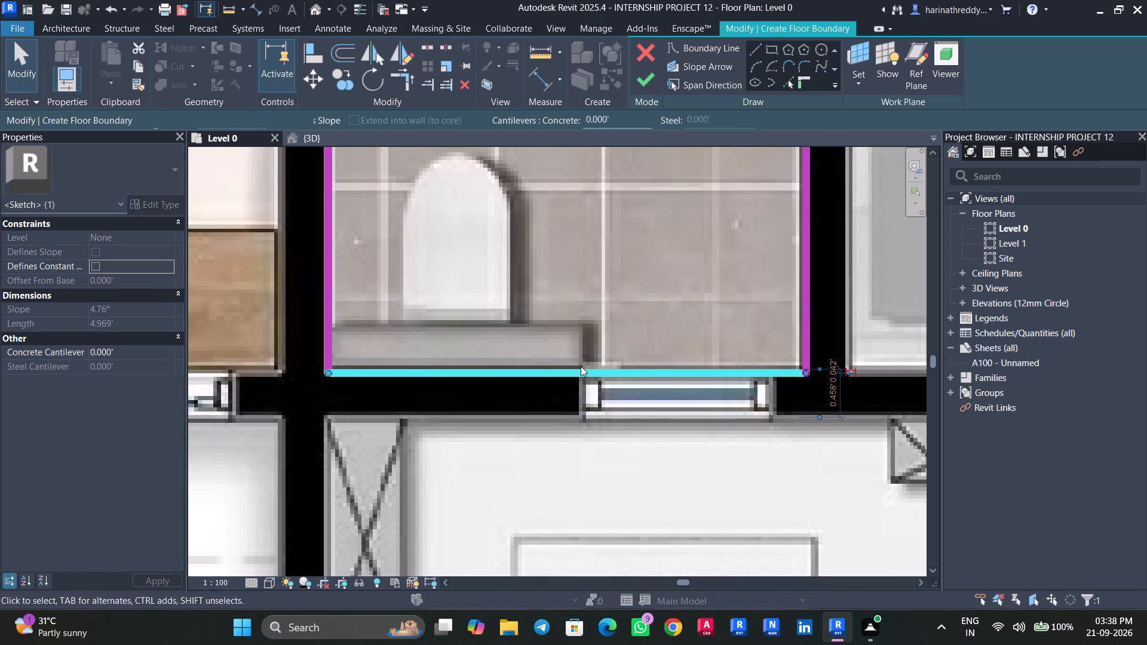
pyautogui.press('Up')
pyautogui.press('Escape')
pyautogui.click(803, 299)
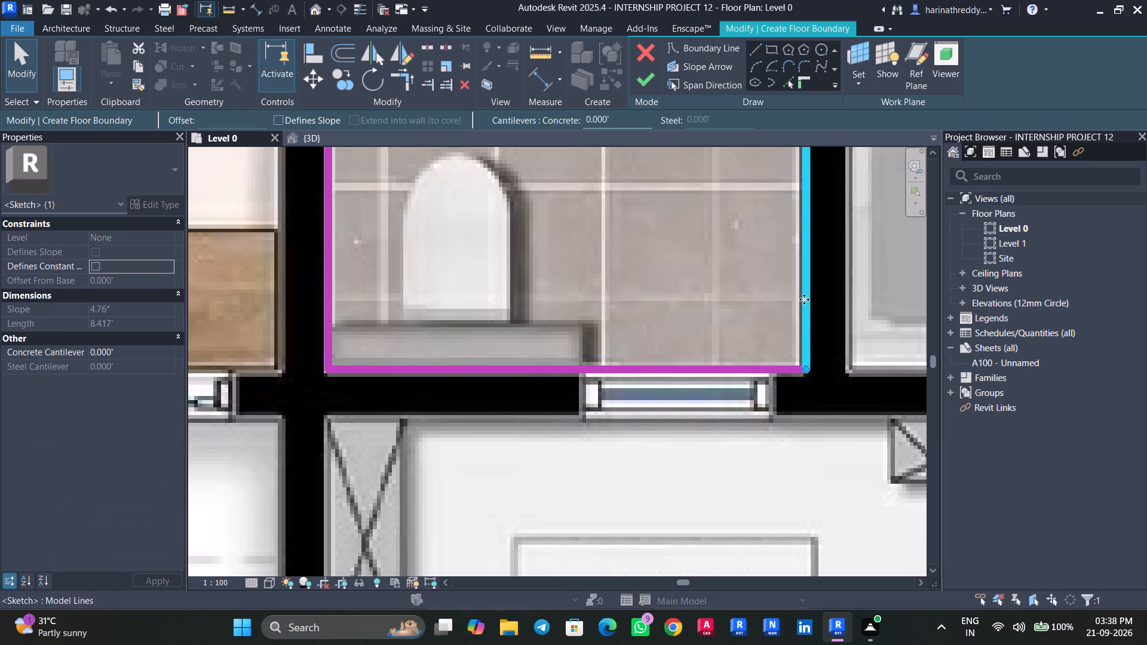
pyautogui.press('Left')
pyautogui.press('Left')
pyautogui.press('0')
pyautogui.press('Right')
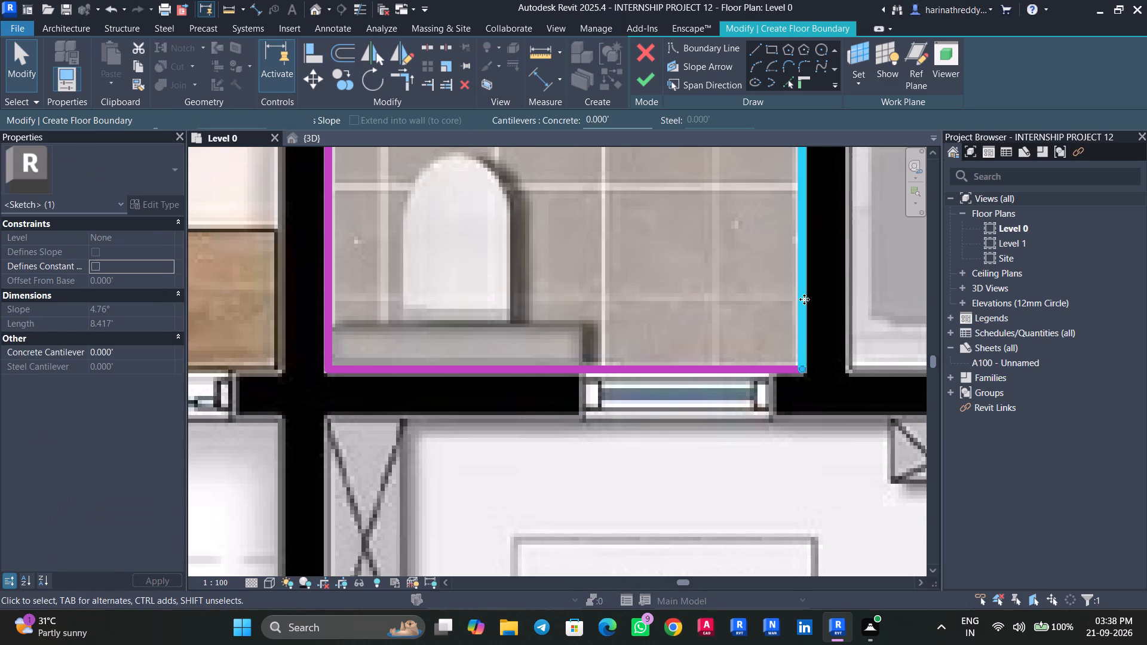
pyautogui.press('Escape')
# Add a rectangular boundary inside unit 7's 6'6"X6'6" toilet between the study and Bedroom 01.
pyautogui.scroll(-6, 747, 290)
pyautogui.moveTo(708, 197); pyautogui.dragTo(658, 417, button='middle')
pyautogui.scroll(-5, 653, 365)
pyautogui.scroll(1, 653, 366)
pyautogui.scroll(-5, 652, 364)
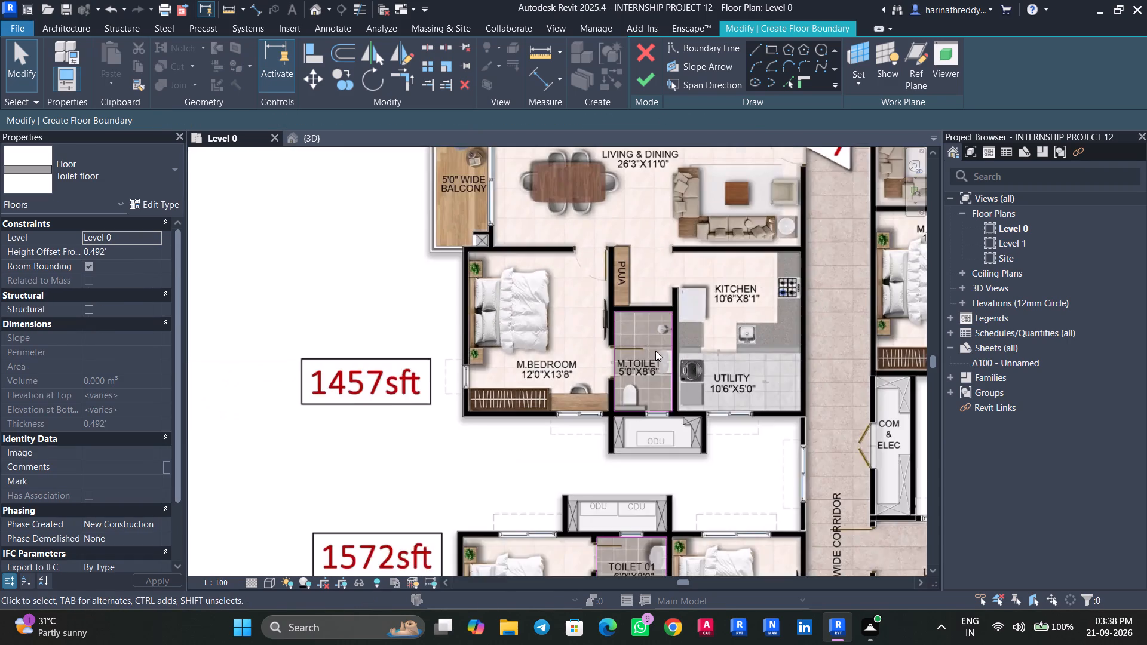
pyautogui.moveTo(640, 249); pyautogui.dragTo(636, 396, button='middle')
pyautogui.click(768, 49)
pyautogui.scroll(3, 627, 232)
pyautogui.moveTo(614, 232); pyautogui.dragTo(642, 467, button='middle')
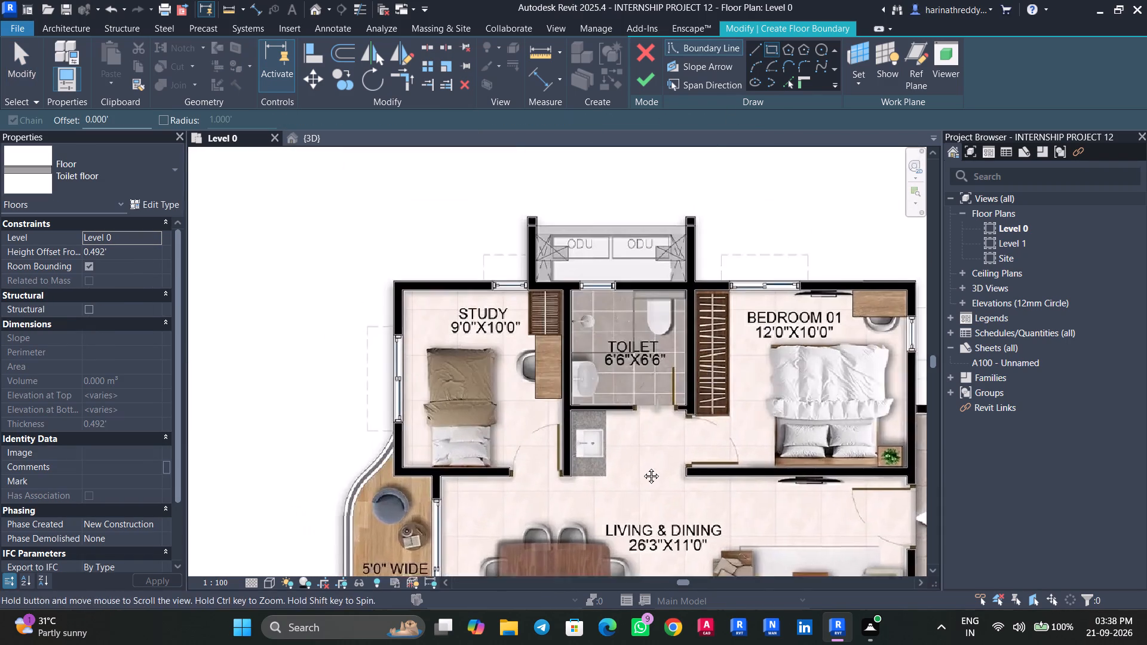
pyautogui.moveTo(642, 467); pyautogui.dragTo(644, 480, button='middle')
pyautogui.scroll(5, 572, 349)
pyautogui.scroll(-1, 598, 360)
pyautogui.scroll(5, 598, 360)
pyautogui.click(575, 329)
pyautogui.moveTo(682, 472); pyautogui.dragTo(657, 434, button='middle')
pyautogui.scroll(1, 682, 472)
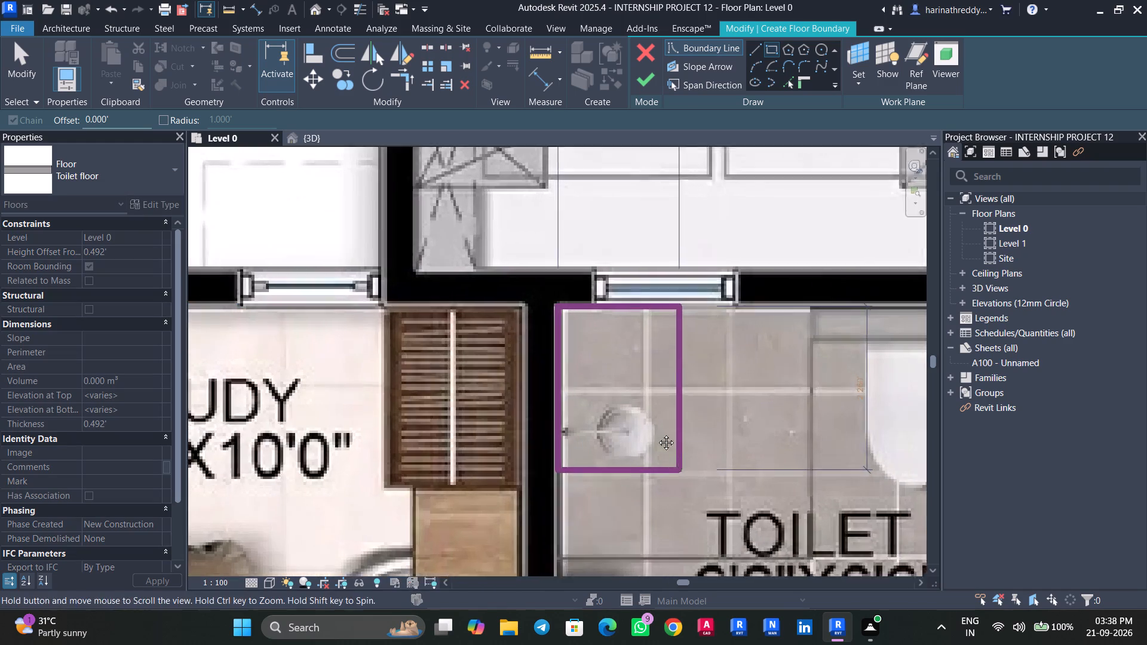
pyautogui.moveTo(657, 434); pyautogui.dragTo(536, 226, button='middle')
pyautogui.moveTo(671, 412); pyautogui.dragTo(593, 264, button='middle')
pyautogui.click(805, 380)
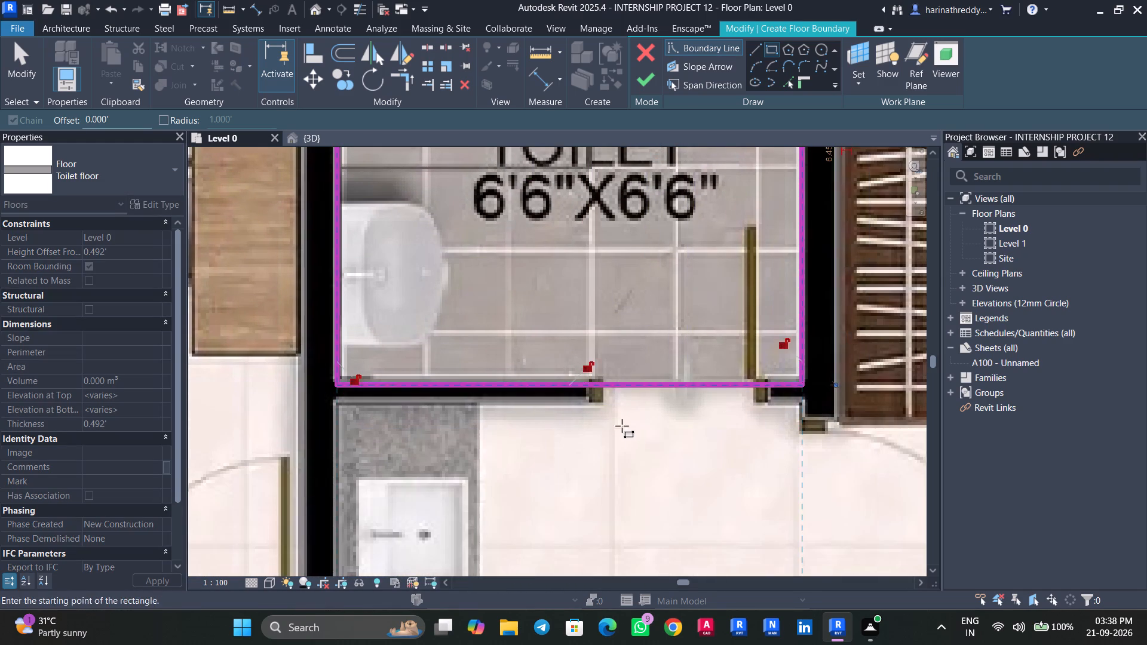
pyautogui.press('Escape')
pyautogui.press('Escape')
# Nudge the door-side boundary line of unit 7's 6'6"X6'6" toilet up to the inner wall face.
pyautogui.click(666, 381)
pyautogui.press('Up')
pyautogui.press('Up')
pyautogui.press('Up')
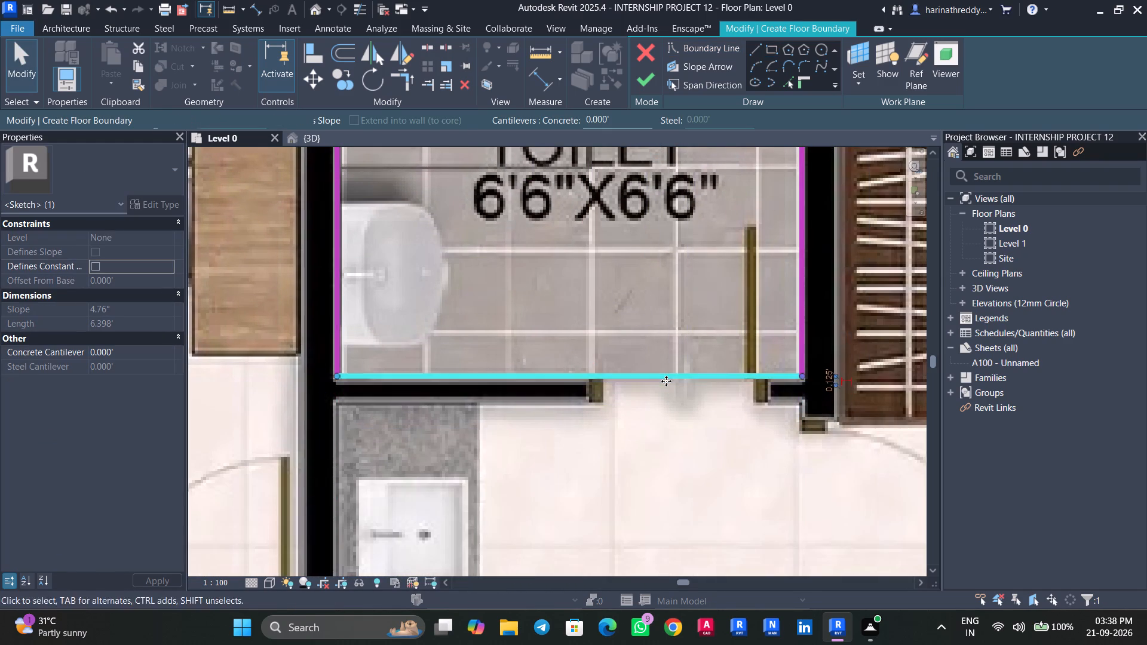
pyautogui.press('Up')
pyautogui.press('Down')
pyautogui.press('Down')
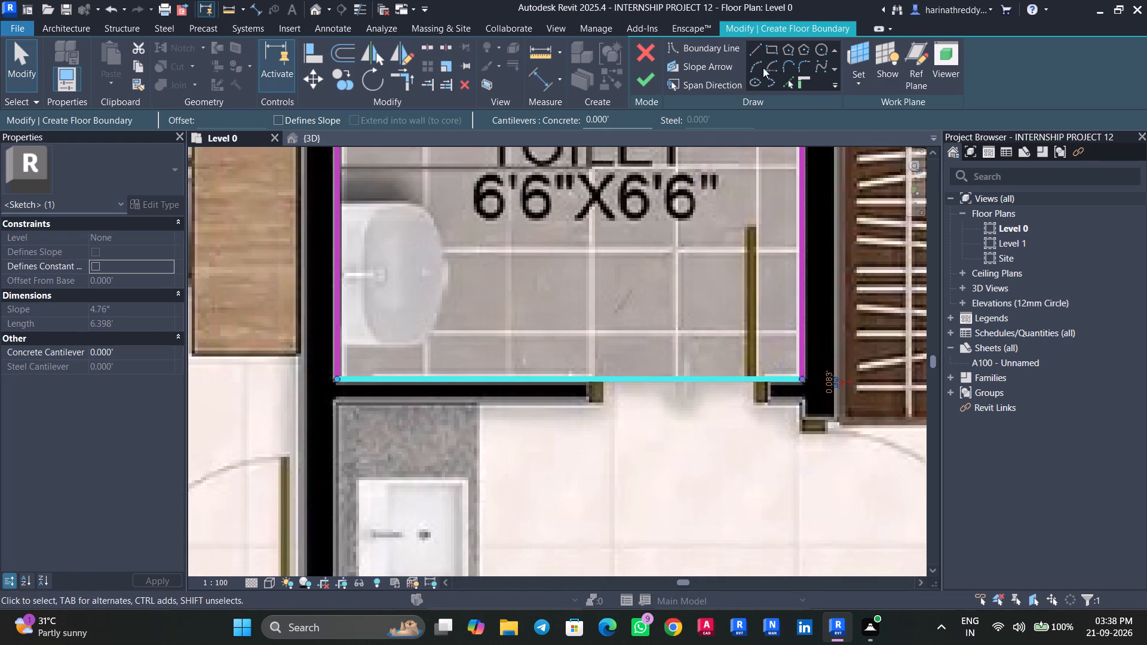
# Add a rectangular boundary inside unit 8's 6'6"X6'6" toilet between the study and Bedroom 01.
pyautogui.click(772, 49)
pyautogui.scroll(-7, 694, 279)
pyautogui.scroll(1, 693, 275)
pyautogui.scroll(-4, 693, 275)
pyautogui.scroll(1, 693, 275)
pyautogui.scroll(-6, 693, 275)
pyautogui.moveTo(786, 324); pyautogui.dragTo(711, 272, button='middle')
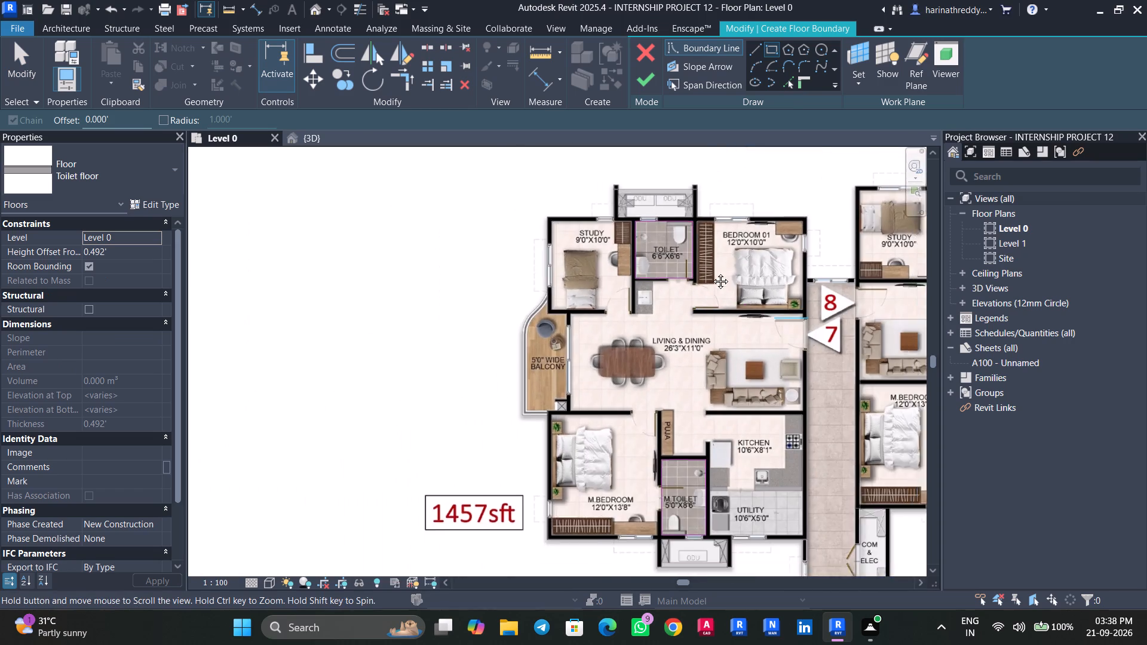
pyautogui.moveTo(711, 272); pyautogui.dragTo(351, 416, button='middle')
pyautogui.scroll(14, 625, 258)
pyautogui.moveTo(453, 345); pyautogui.dragTo(726, 146, button='middle')
pyautogui.moveTo(612, 239); pyautogui.dragTo(573, 347, button='middle')
pyautogui.scroll(5, 474, 281)
pyautogui.click(506, 256)
pyautogui.scroll(-3, 594, 352)
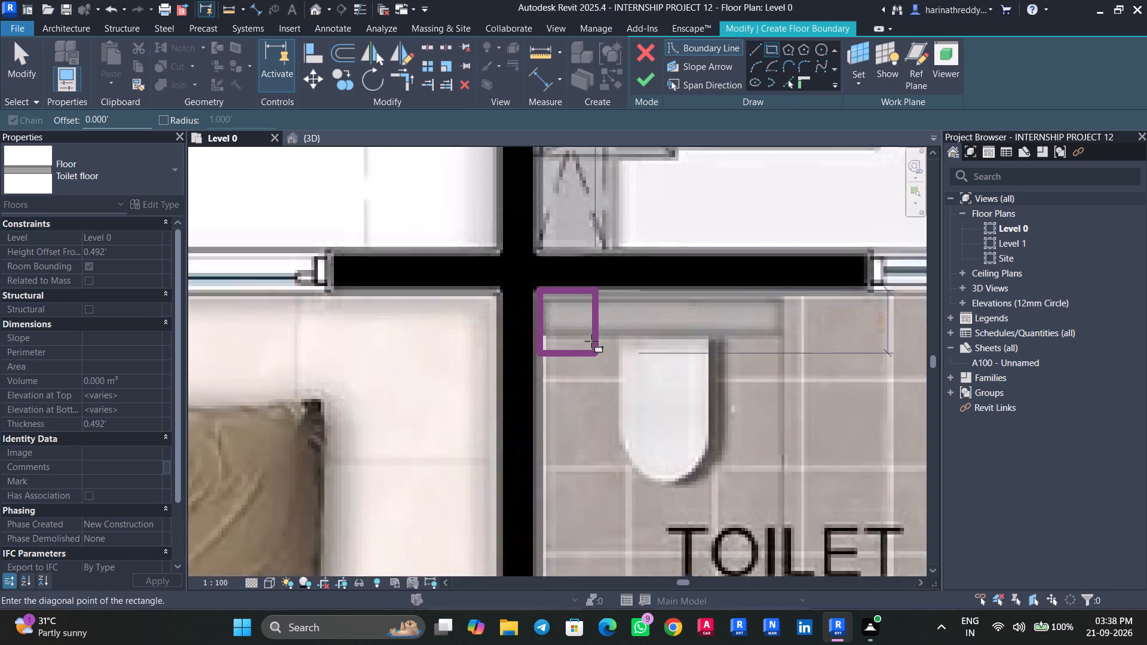
pyautogui.scroll(-7, 591, 341)
pyautogui.moveTo(628, 369); pyautogui.dragTo(551, 247, button='middle')
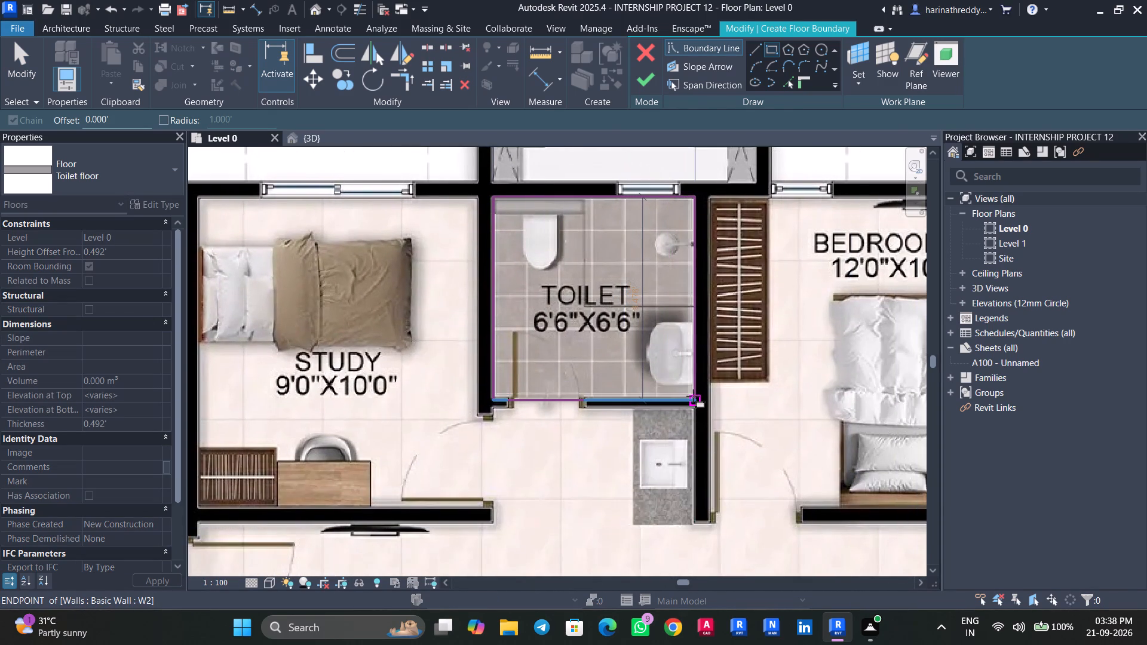
pyautogui.scroll(13, 692, 394)
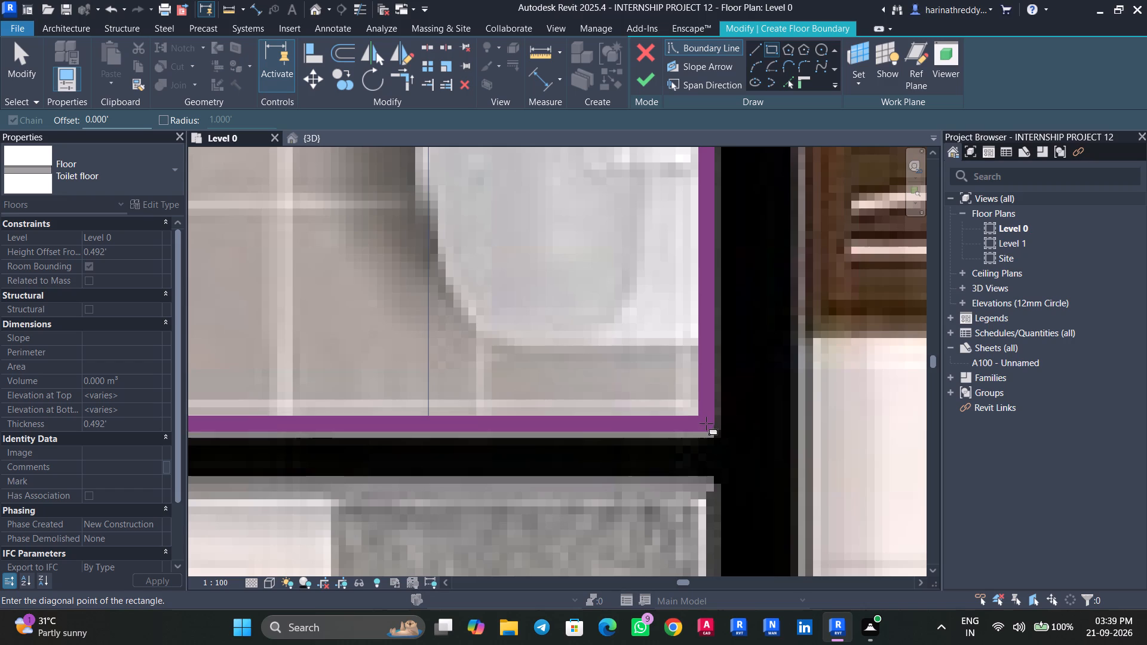
pyautogui.click(706, 425)
pyautogui.scroll(-12, 706, 426)
pyautogui.press('Escape')
pyautogui.press('Escape')
# Add a rectangular boundary along the inner wall faces of unit 8's 5'0"X8'6" master toilet below the puja.
pyautogui.moveTo(760, 451); pyautogui.dragTo(660, 287, button='middle')
pyautogui.scroll(-11, 654, 290)
pyautogui.moveTo(643, 430); pyautogui.dragTo(660, 333, button='middle')
pyautogui.scroll(6, 648, 361)
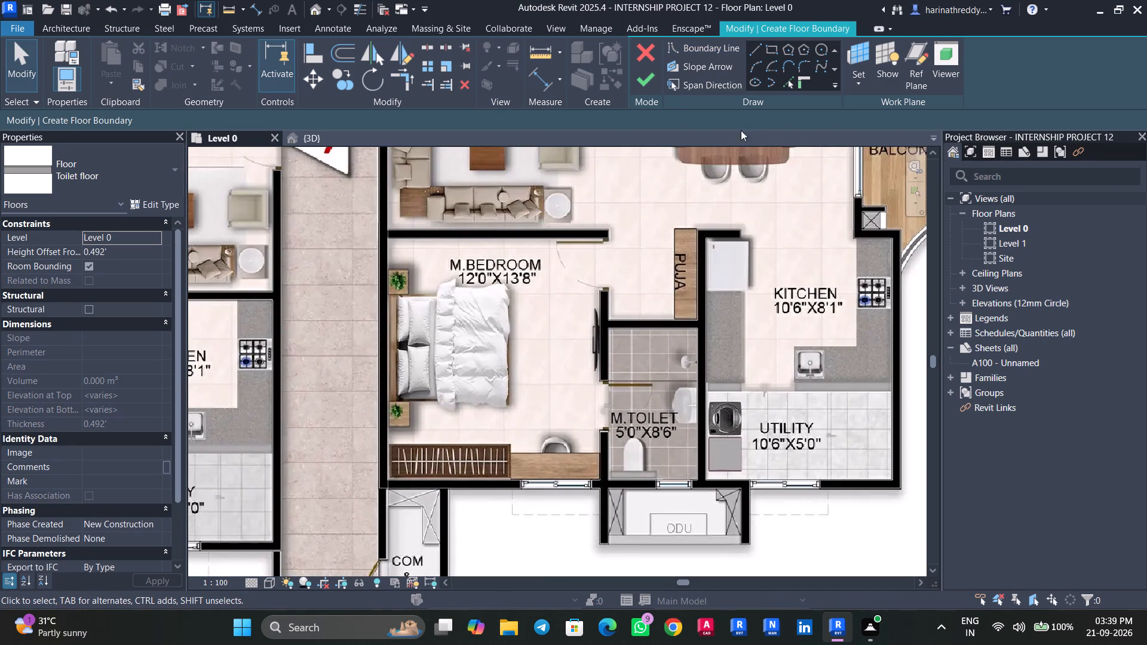
pyautogui.click(774, 47)
pyautogui.scroll(4, 624, 380)
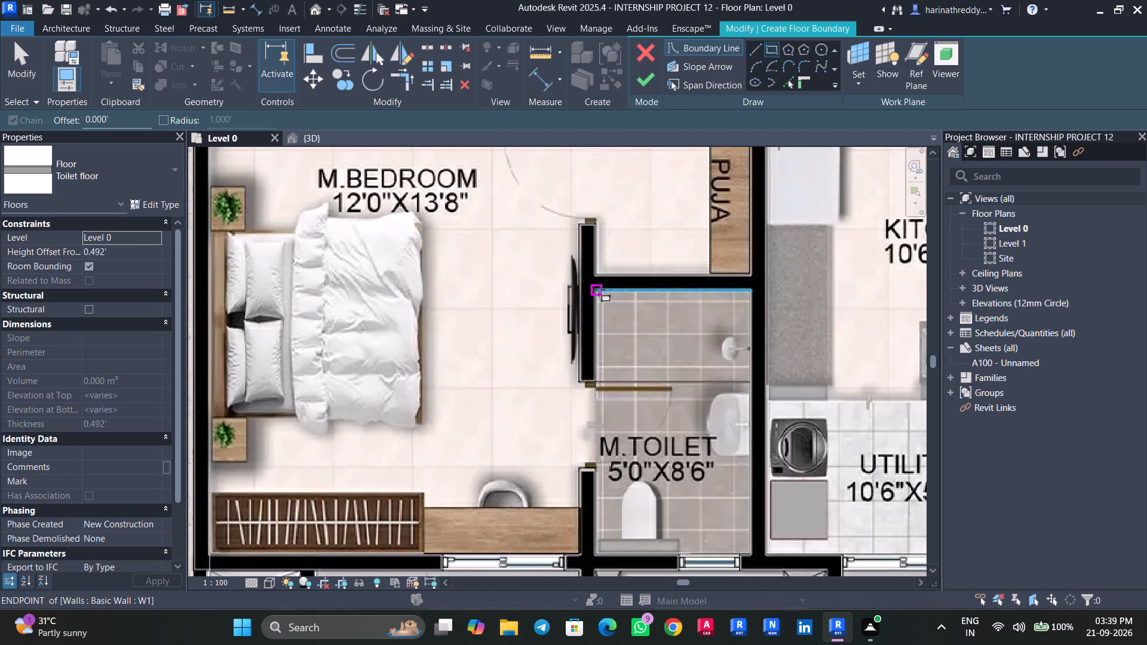
pyautogui.click(599, 290)
pyautogui.moveTo(645, 446); pyautogui.dragTo(631, 271, button='middle')
pyautogui.click(740, 378)
pyautogui.press('Escape')
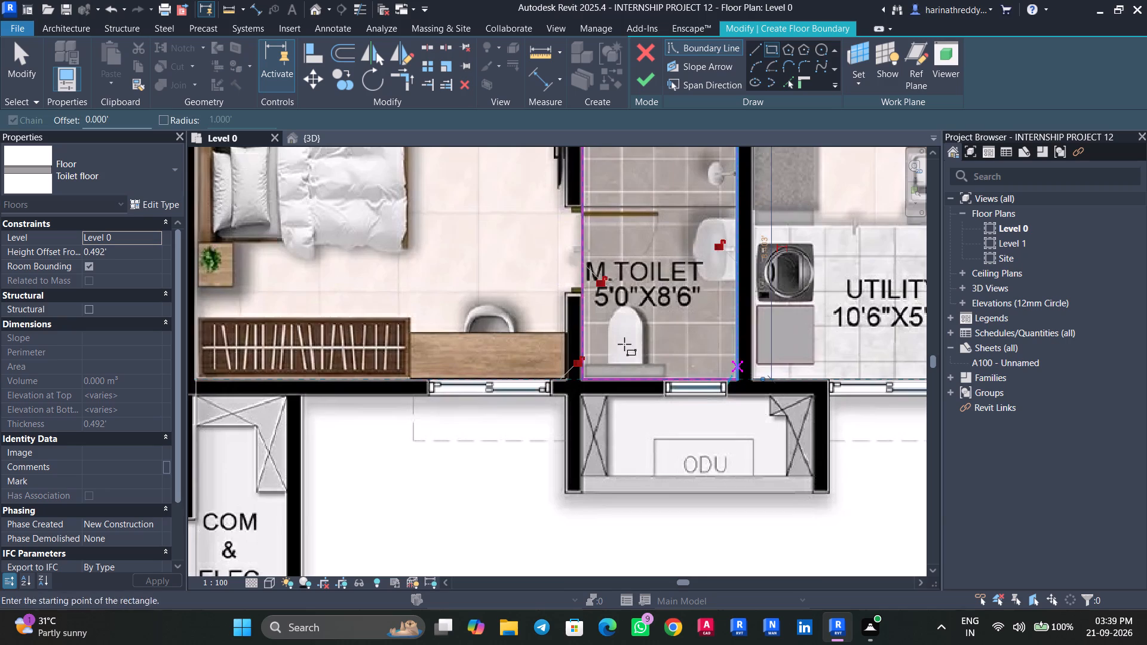
pyautogui.press('Escape')
# Add a rectangular boundary along the inner wall faces of unit 2's 6'0"X8'0" Toilet 01 above the puja.
pyautogui.scroll(-9, 641, 309)
pyautogui.moveTo(643, 297); pyautogui.dragTo(640, 438, button='middle')
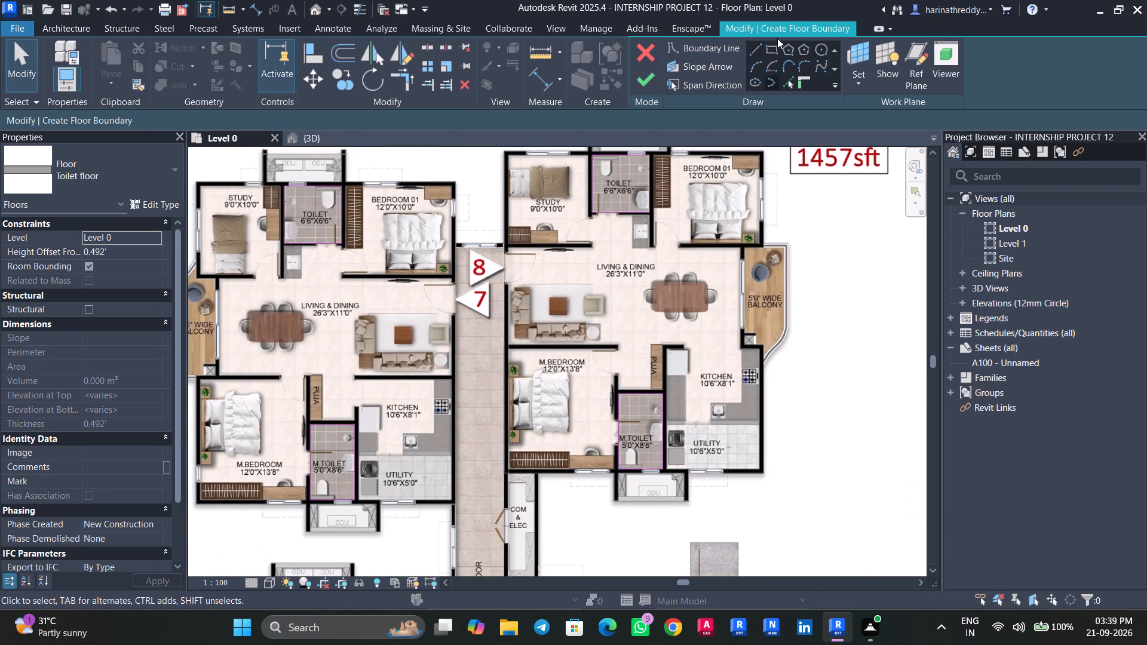
pyautogui.click(771, 45)
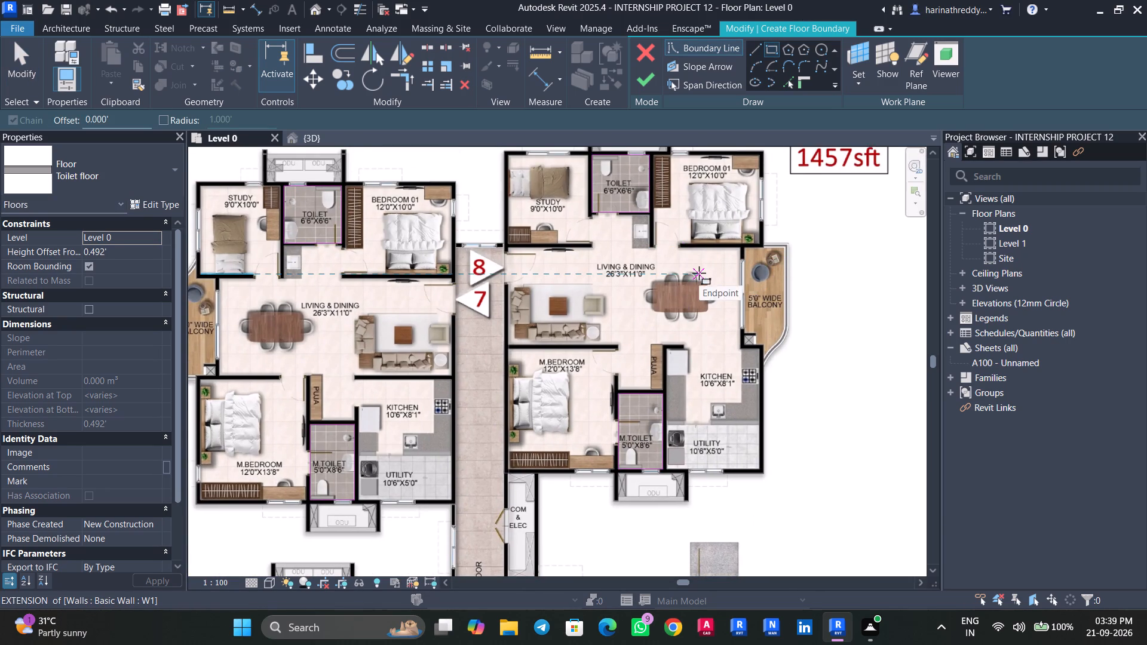
pyautogui.moveTo(575, 293); pyautogui.dragTo(631, 251, button='middle')
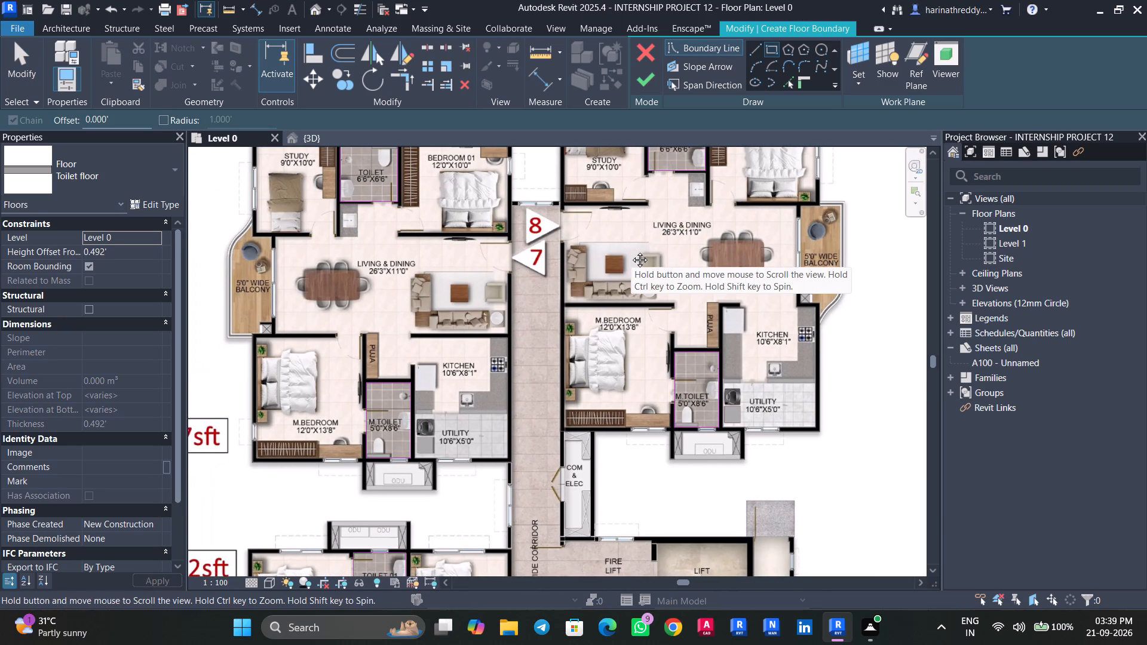
pyautogui.moveTo(631, 251); pyautogui.dragTo(665, 113, button='middle')
pyautogui.moveTo(676, 354); pyautogui.dragTo(623, 146, button='middle')
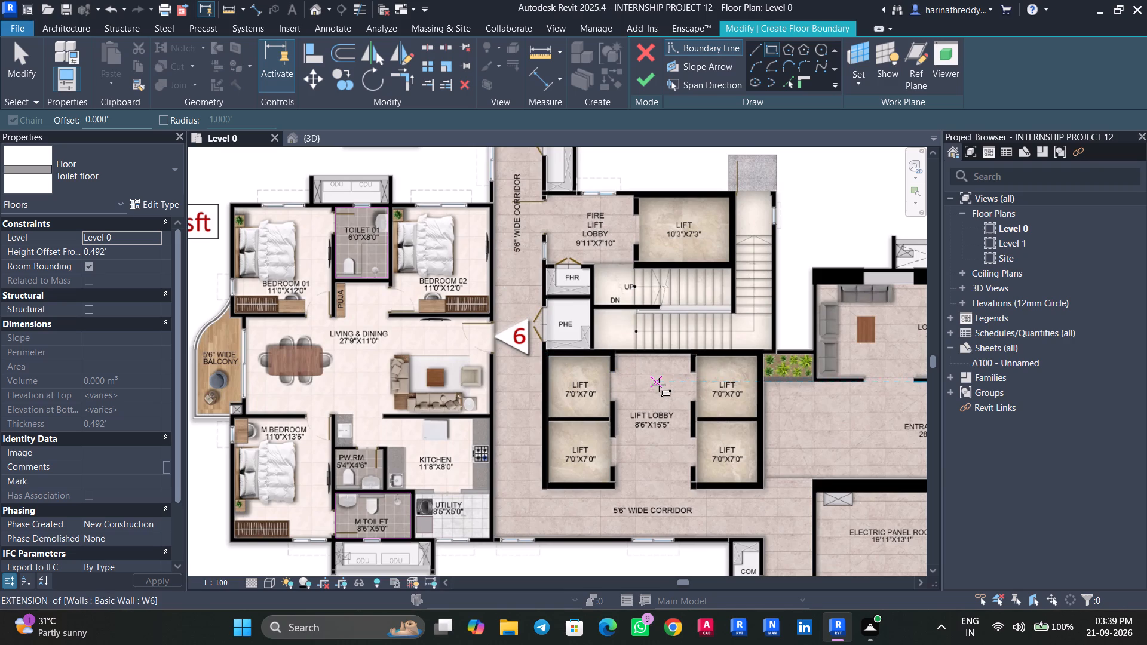
pyautogui.moveTo(646, 388); pyautogui.dragTo(462, 275, button='middle')
pyautogui.scroll(1, 465, 275)
pyautogui.scroll(-8, 585, 327)
pyautogui.moveTo(586, 337); pyautogui.dragTo(557, 168, button='middle')
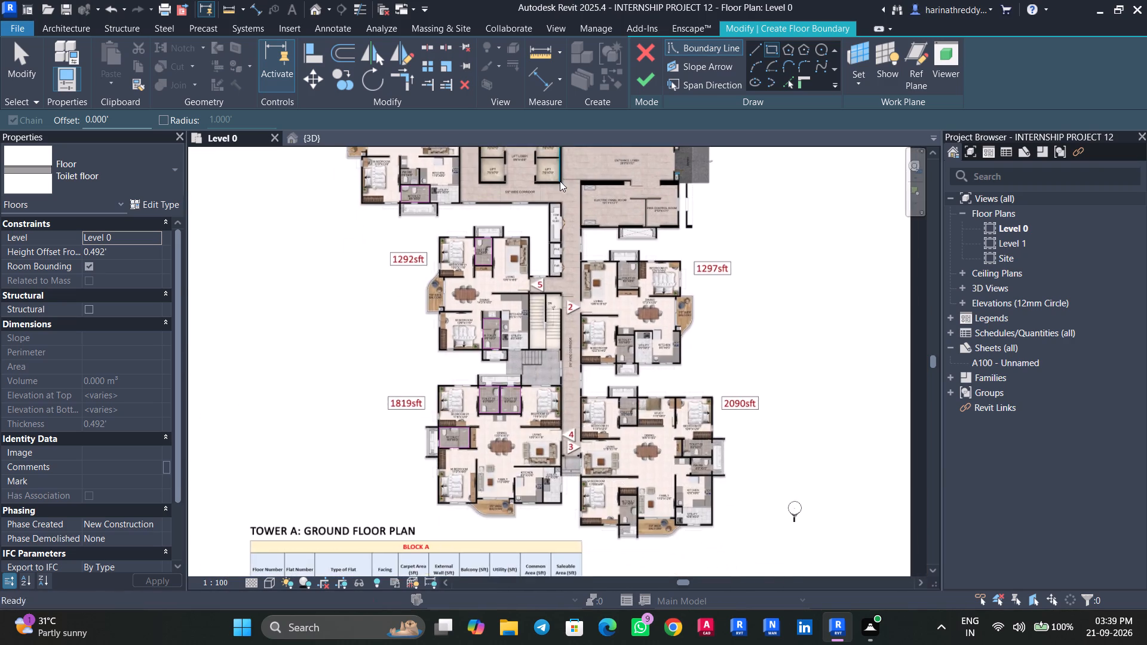
pyautogui.scroll(13, 656, 333)
pyautogui.moveTo(572, 275); pyautogui.dragTo(619, 443, button='middle')
pyautogui.scroll(4, 582, 337)
pyautogui.moveTo(596, 297); pyautogui.dragTo(605, 433, button='middle')
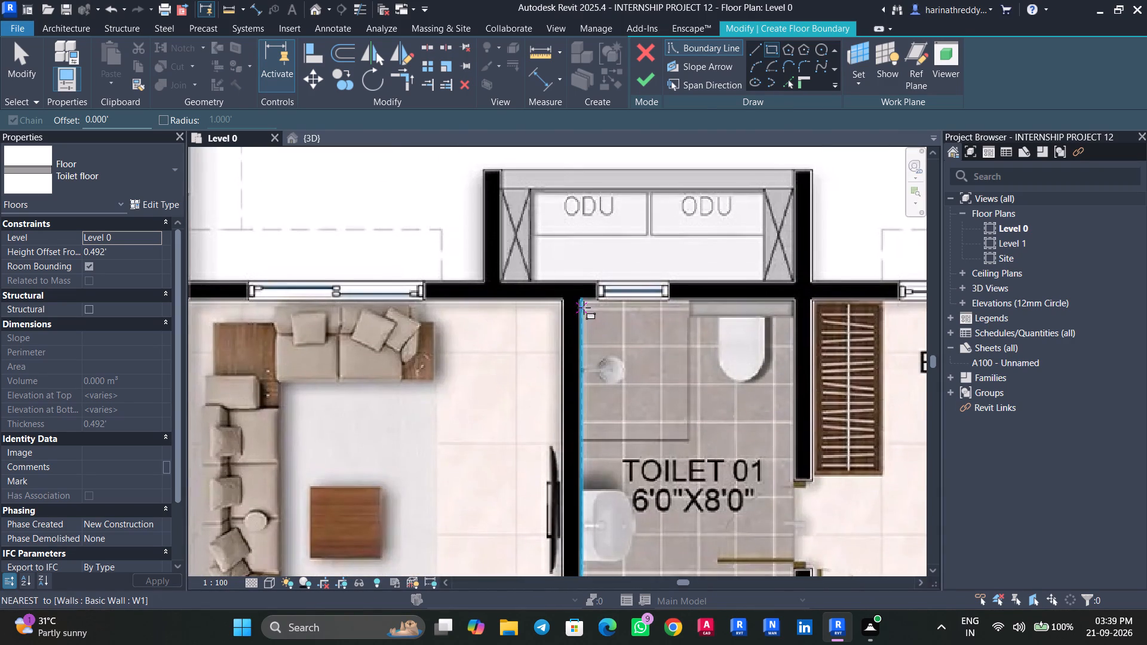
pyautogui.click(584, 300)
pyautogui.moveTo(688, 457); pyautogui.dragTo(634, 253, button='middle')
pyautogui.click(737, 384)
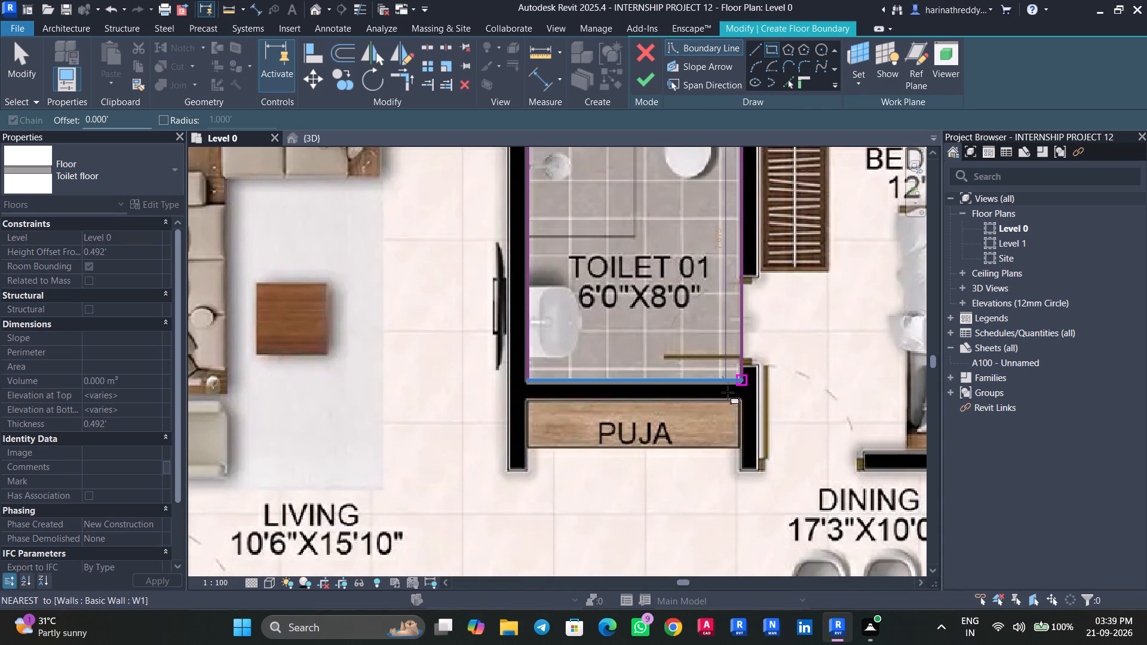
pyautogui.press('Escape')
# Add a rectangular boundary along the inner wall faces of unit 2's 5'0"X8'0" master toilet beside the utility.
pyautogui.scroll(-6, 722, 435)
pyautogui.moveTo(724, 436); pyautogui.dragTo(603, 180, button='middle')
pyautogui.scroll(1, 631, 263)
pyautogui.moveTo(626, 407); pyautogui.dragTo(630, 297, button='middle')
pyautogui.scroll(5, 627, 296)
pyautogui.moveTo(490, 329); pyautogui.dragTo(622, 306, button='middle')
pyautogui.scroll(4, 504, 272)
pyautogui.click(551, 262)
pyautogui.scroll(1, 664, 420)
pyautogui.moveTo(664, 420); pyautogui.dragTo(584, 217, button='middle')
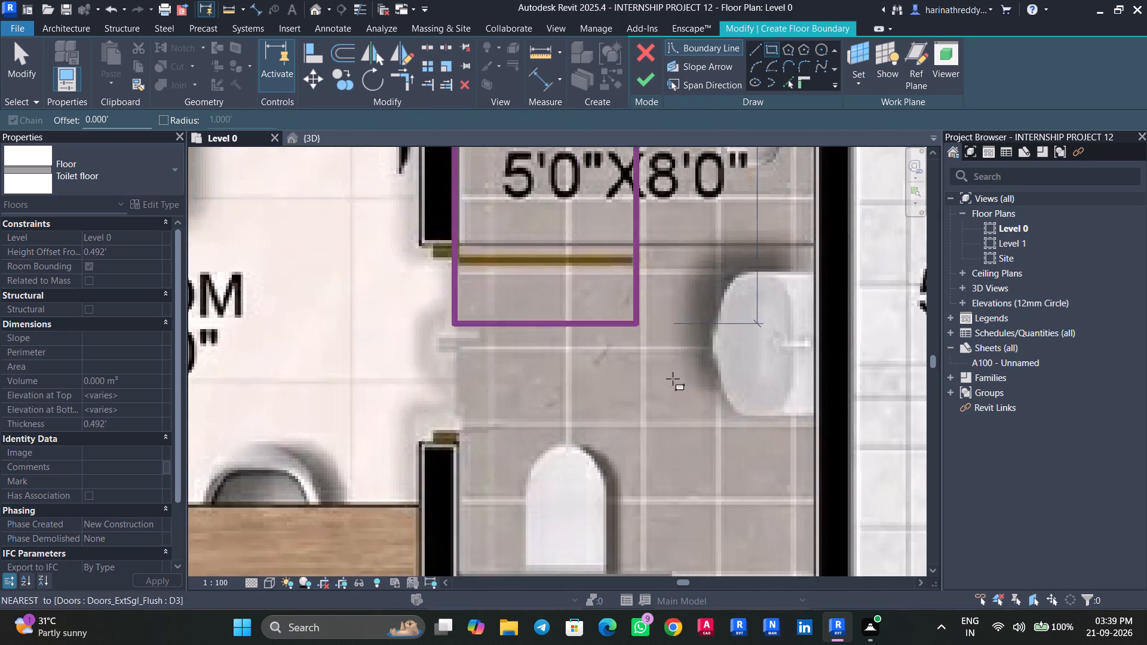
pyautogui.moveTo(684, 411); pyautogui.dragTo(631, 205, button='middle')
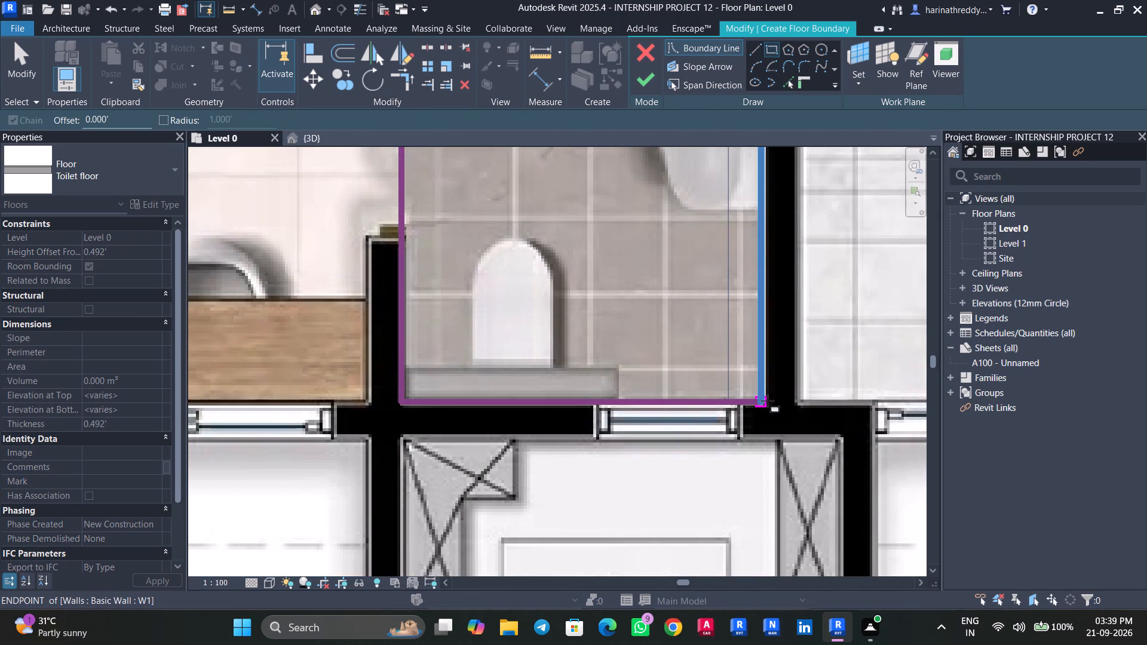
pyautogui.click(768, 401)
pyautogui.press('Escape')
pyautogui.press('Escape')
# Examine how unit 2's 6'0"X8'0" Toilet 01 boundary lines fit the surrounding wall faces.
pyautogui.scroll(-10, 701, 361)
pyautogui.moveTo(685, 259); pyautogui.dragTo(675, 479, button='middle')
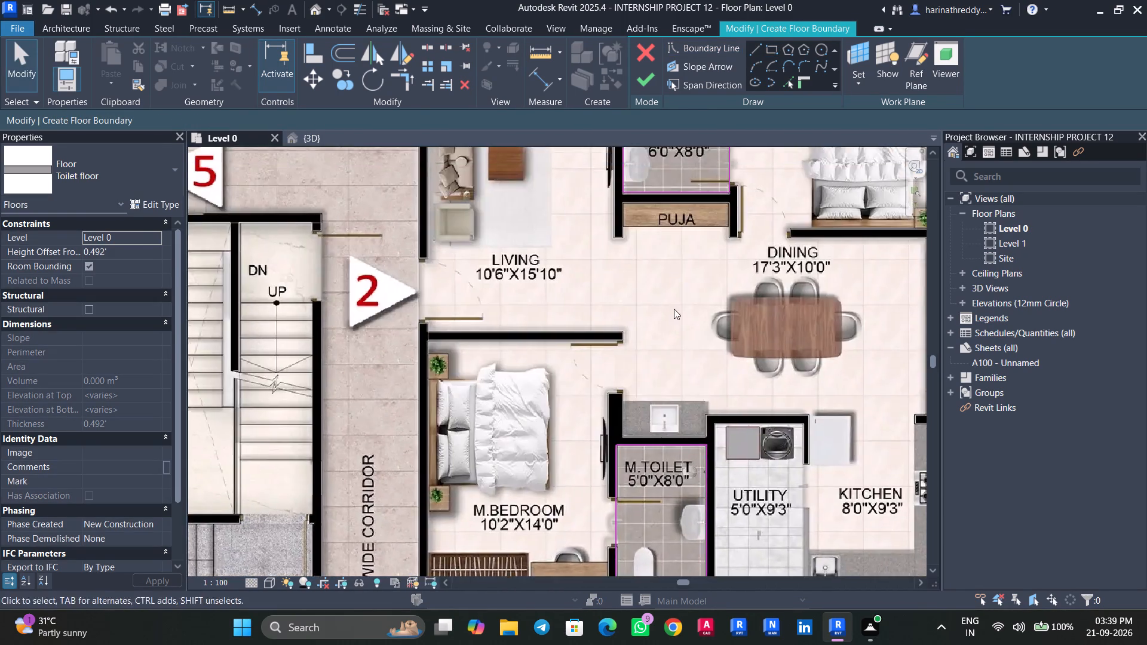
pyautogui.moveTo(674, 336); pyautogui.dragTo(677, 497, button='middle')
pyautogui.scroll(-1, 677, 498)
pyautogui.moveTo(677, 397); pyautogui.dragTo(694, 488, button='middle')
pyautogui.scroll(9, 671, 389)
pyautogui.moveTo(682, 439); pyautogui.dragTo(569, 337, button='middle')
pyautogui.scroll(-5, 656, 387)
pyautogui.press('Escape')
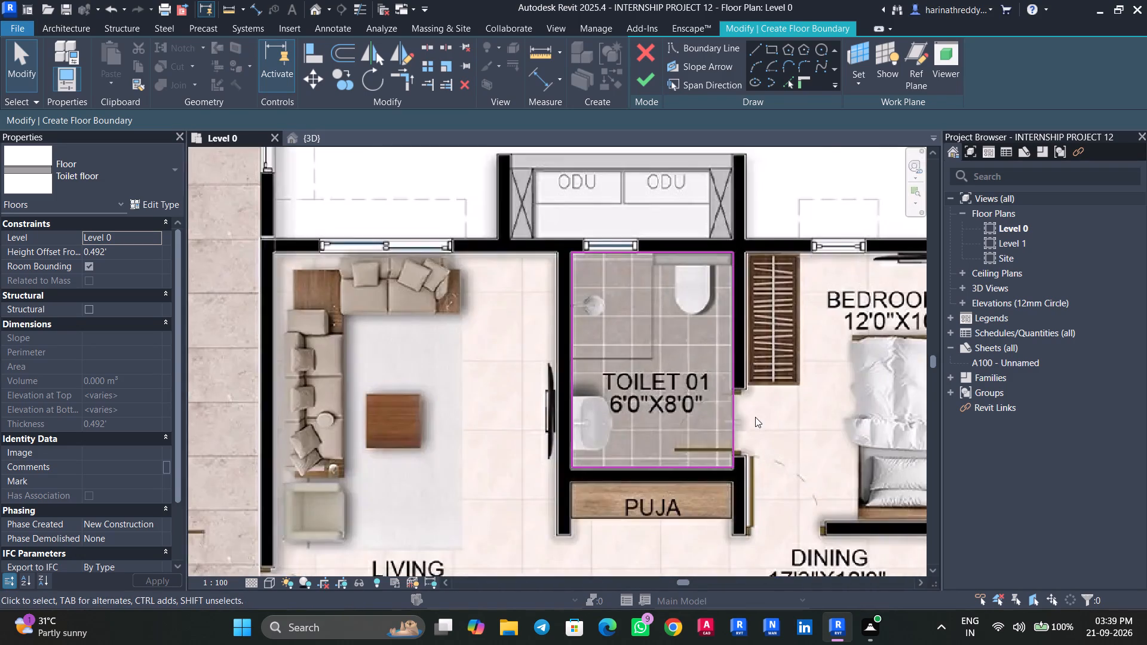
pyautogui.scroll(6, 756, 417)
pyautogui.scroll(-10, 704, 420)
pyautogui.scroll(2, 720, 419)
pyautogui.scroll(-1, 720, 417)
pyautogui.scroll(10, 720, 416)
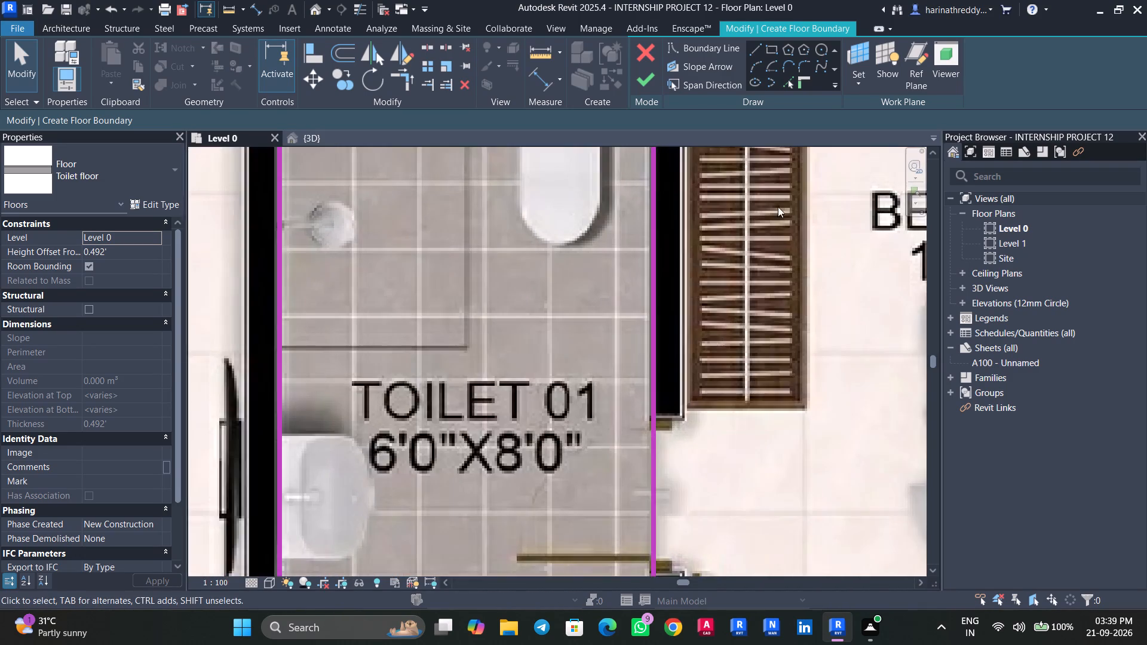
# Add a rectangular boundary along the inner wall faces of unit 3's 5'0"X8'0" Toilet 01 beside the study.
pyautogui.click(770, 44)
pyautogui.scroll(-5, 704, 305)
pyautogui.middleClick(704, 305)
pyautogui.scroll(1, 703, 293)
pyautogui.scroll(-10, 703, 293)
pyautogui.scroll(1, 698, 293)
pyautogui.scroll(-2, 698, 293)
pyautogui.moveTo(687, 422); pyautogui.dragTo(655, 94, button='middle')
pyautogui.scroll(1, 655, 137)
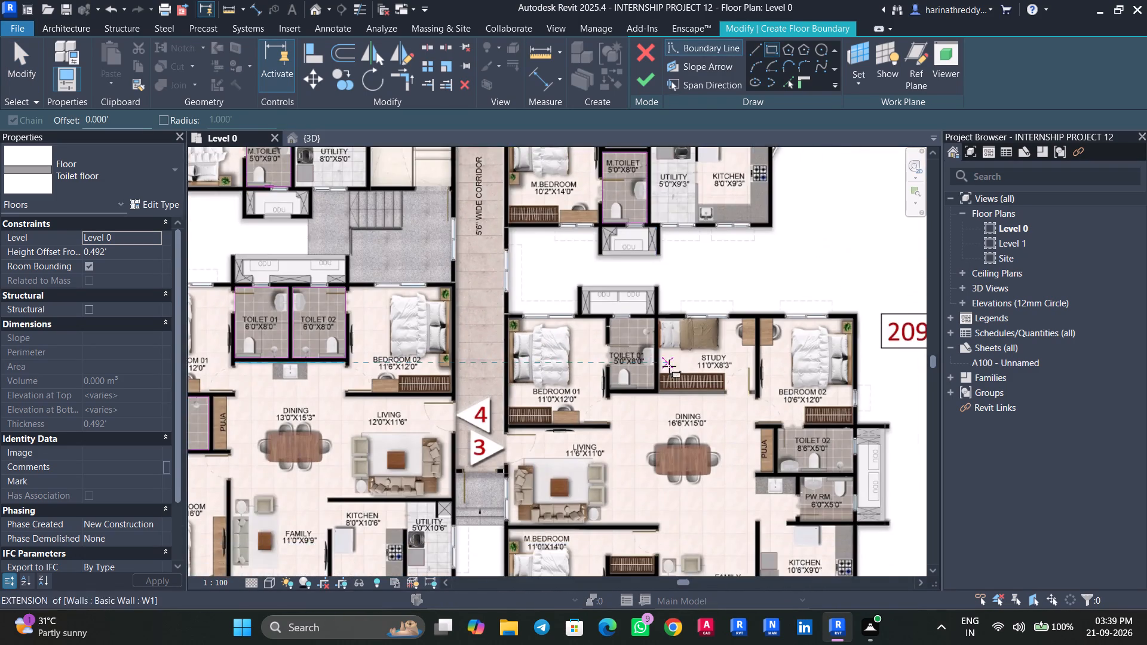
pyautogui.scroll(1, 669, 366)
pyautogui.moveTo(670, 366); pyautogui.dragTo(664, 294, button='middle')
pyautogui.scroll(7, 655, 331)
pyautogui.moveTo(593, 278); pyautogui.dragTo(627, 451, button='middle')
pyautogui.scroll(-1, 627, 451)
pyautogui.scroll(9, 662, 365)
pyautogui.moveTo(570, 345); pyautogui.dragTo(673, 392, button='middle')
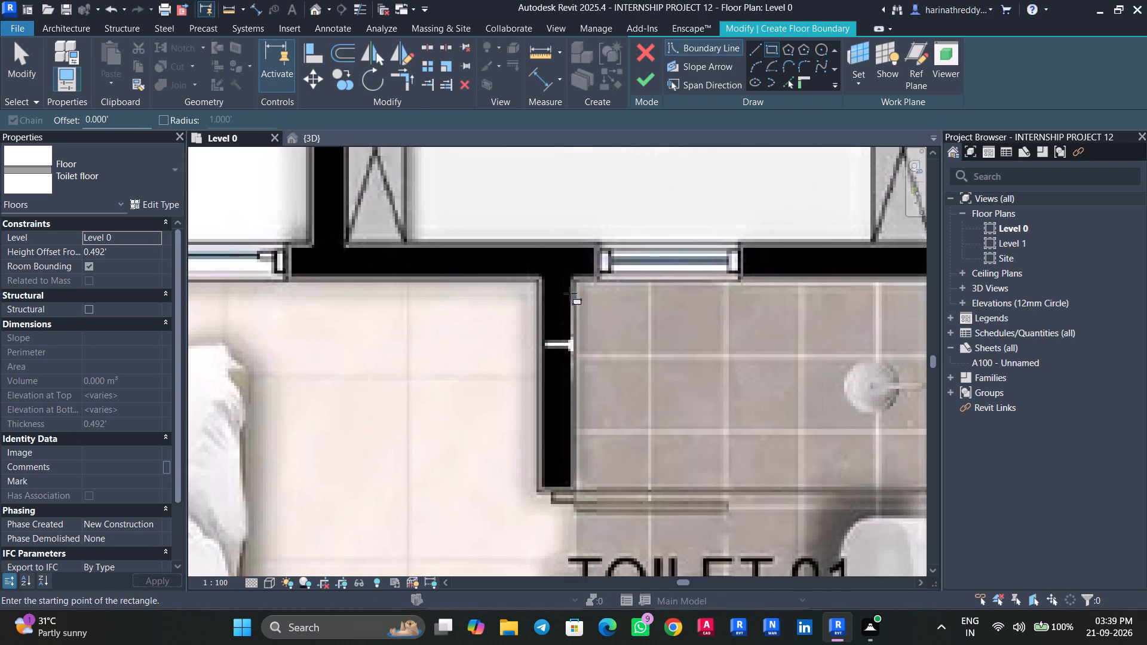
pyautogui.click(575, 279)
pyautogui.scroll(1, 671, 448)
pyautogui.moveTo(671, 448); pyautogui.dragTo(524, 254, button='middle')
pyautogui.scroll(-9, 528, 272)
pyautogui.scroll(1, 530, 279)
pyautogui.scroll(-1, 532, 285)
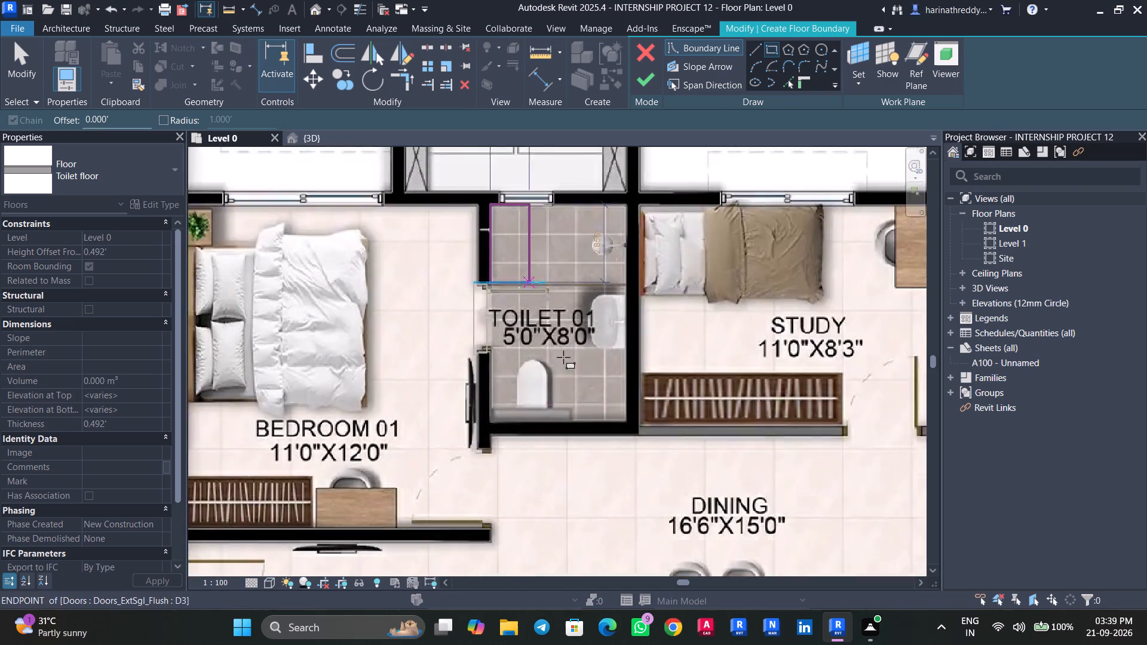
pyautogui.moveTo(571, 370); pyautogui.dragTo(579, 314, button='middle')
pyautogui.scroll(3, 595, 348)
pyautogui.scroll(-1, 596, 349)
pyautogui.scroll(8, 596, 349)
pyautogui.click(679, 355)
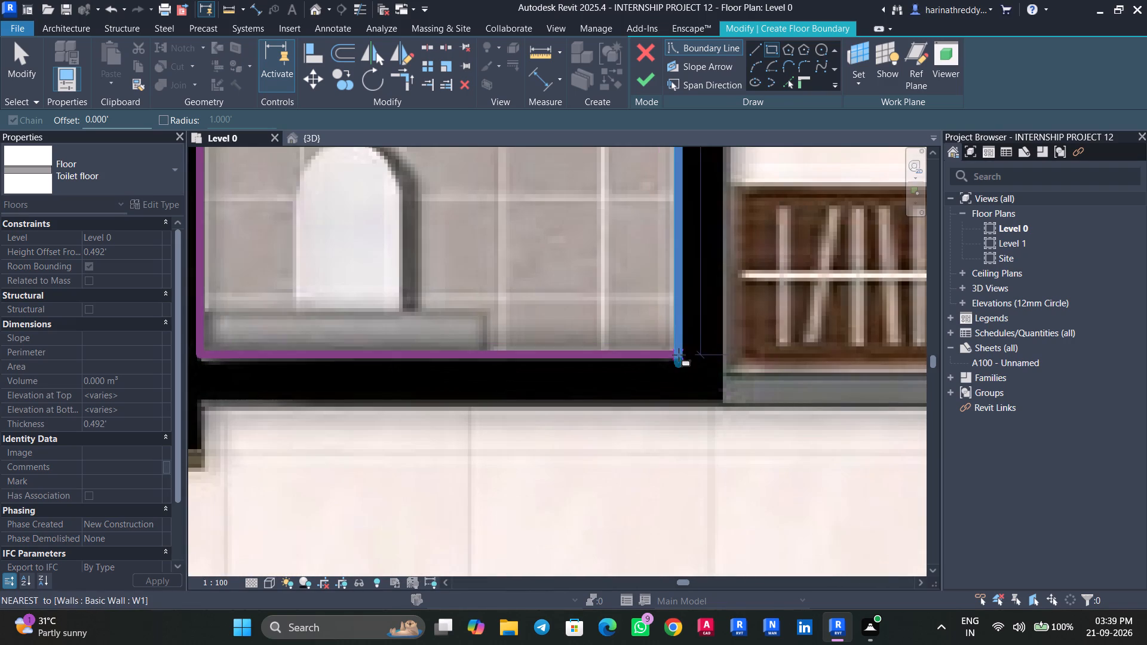
pyautogui.scroll(-13, 646, 365)
pyautogui.press('Escape')
# Add a rectangular boundary along the inner wall faces of unit 3's 5'0"X8'6" master toilet beside the family room.
pyautogui.scroll(1, 637, 364)
pyautogui.scroll(-3, 636, 361)
pyautogui.moveTo(632, 467); pyautogui.dragTo(596, 288, button='middle')
pyautogui.scroll(1, 608, 334)
pyautogui.moveTo(636, 425); pyautogui.dragTo(630, 291, button='middle')
pyautogui.scroll(4, 633, 300)
pyautogui.scroll(-1, 530, 378)
pyautogui.scroll(2, 530, 372)
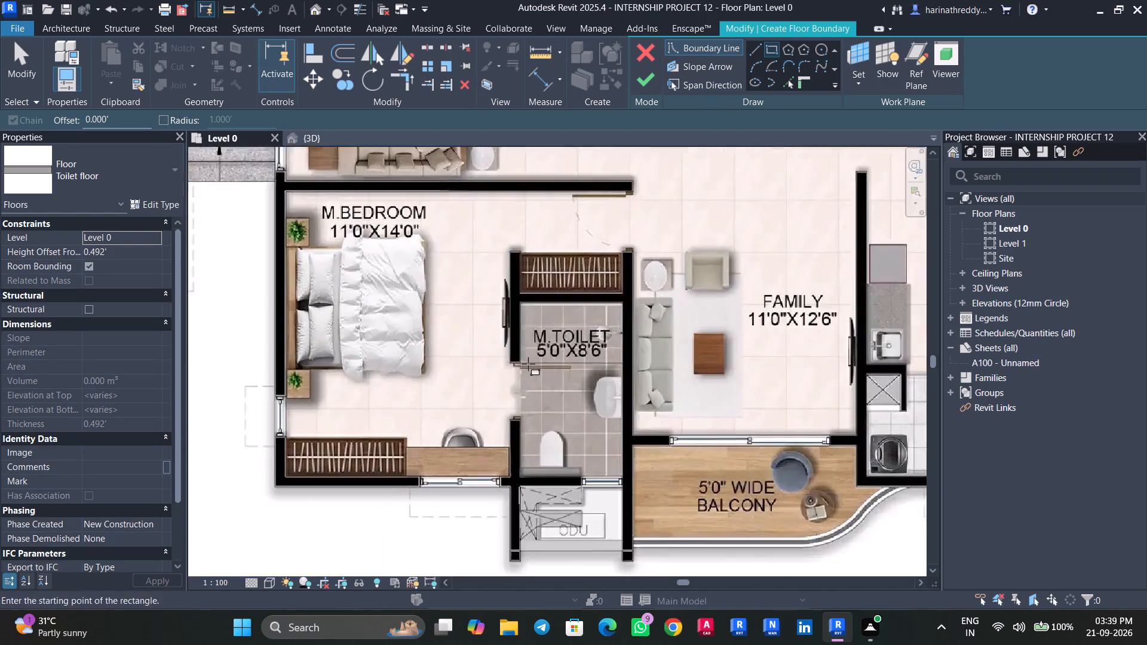
pyautogui.scroll(5, 528, 364)
pyautogui.moveTo(530, 370); pyautogui.dragTo(532, 357, button='middle')
pyautogui.moveTo(533, 352); pyautogui.dragTo(597, 460, button='middle')
pyautogui.click(573, 288)
pyautogui.scroll(-8, 654, 441)
pyautogui.moveTo(663, 441); pyautogui.dragTo(609, 242, button='middle')
pyautogui.scroll(10, 609, 241)
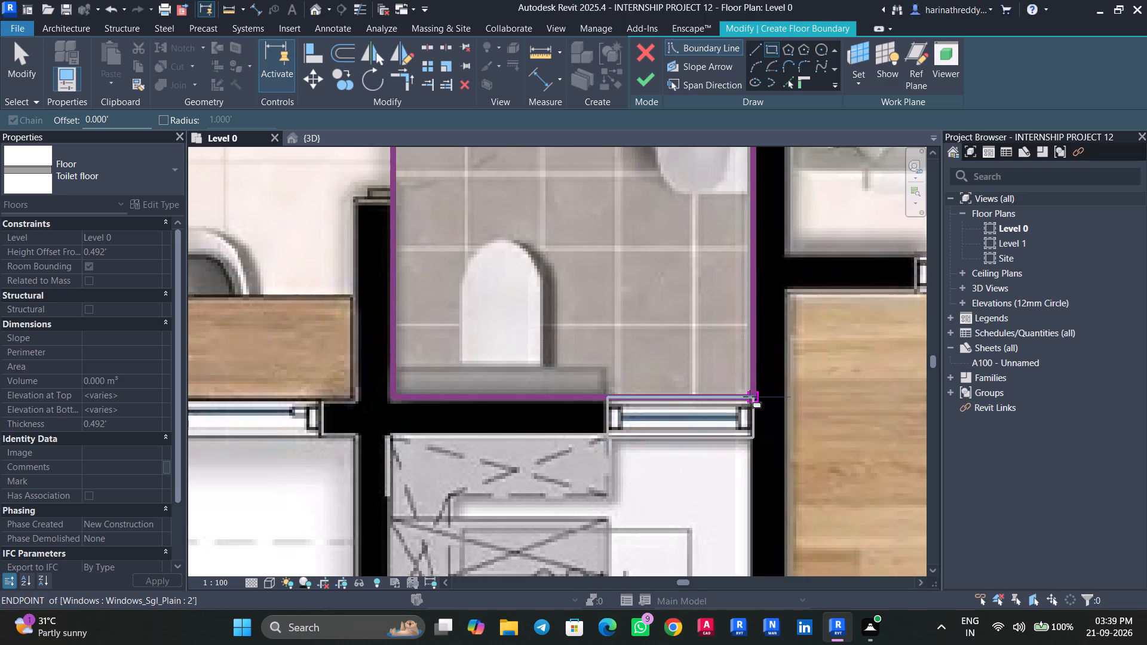
pyautogui.click(750, 397)
pyautogui.press('Escape')
pyautogui.scroll(-10, 625, 423)
pyautogui.press('Escape')
pyautogui.scroll(12, 592, 413)
pyautogui.press('Escape')
# Nudge the lower boundary line of unit 3's 5'0"X8'6" master toilet slightly down onto the wall face.
pyautogui.click(589, 364)
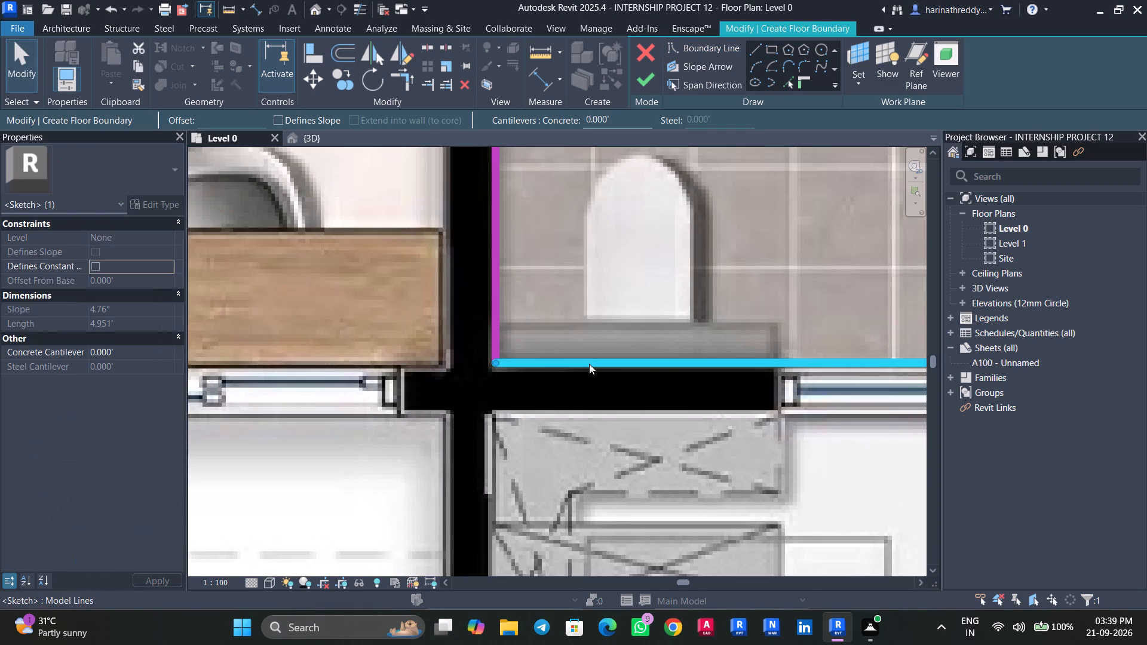
pyautogui.press('Down')
pyautogui.press('Up')
pyautogui.press('Down')
pyautogui.press('Down')
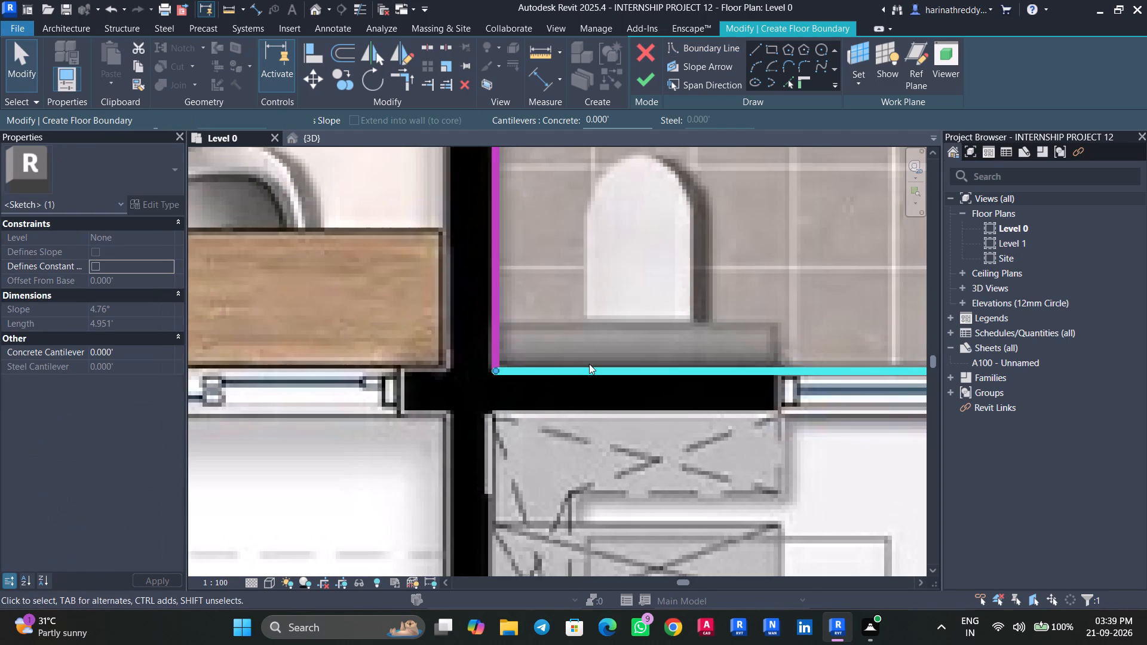
pyautogui.press('Escape')
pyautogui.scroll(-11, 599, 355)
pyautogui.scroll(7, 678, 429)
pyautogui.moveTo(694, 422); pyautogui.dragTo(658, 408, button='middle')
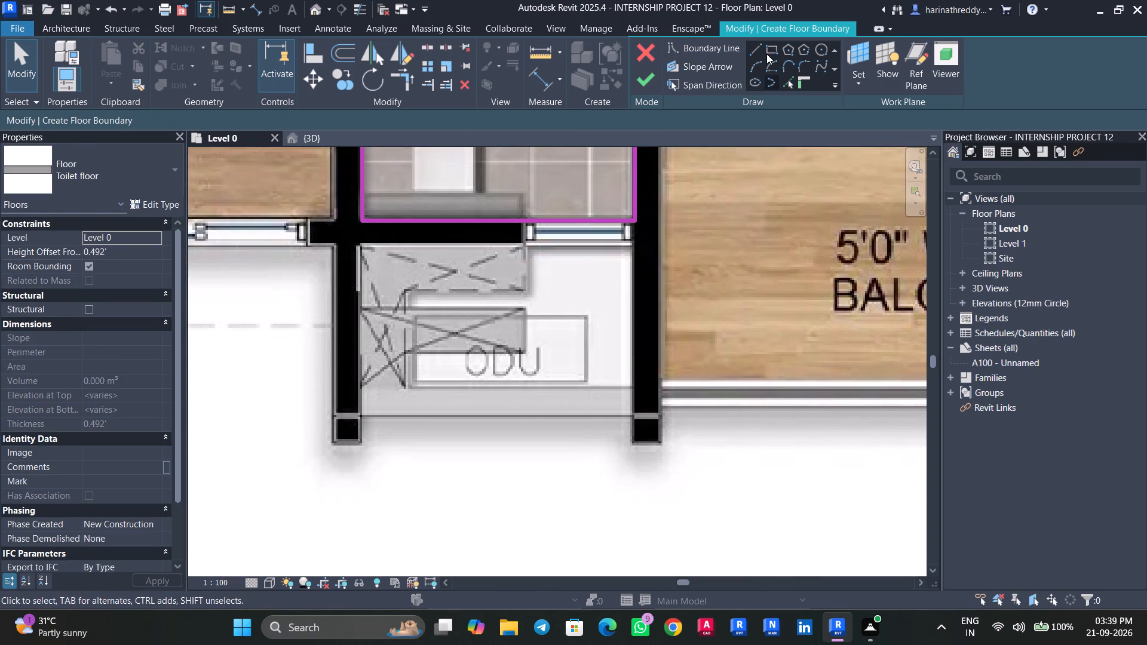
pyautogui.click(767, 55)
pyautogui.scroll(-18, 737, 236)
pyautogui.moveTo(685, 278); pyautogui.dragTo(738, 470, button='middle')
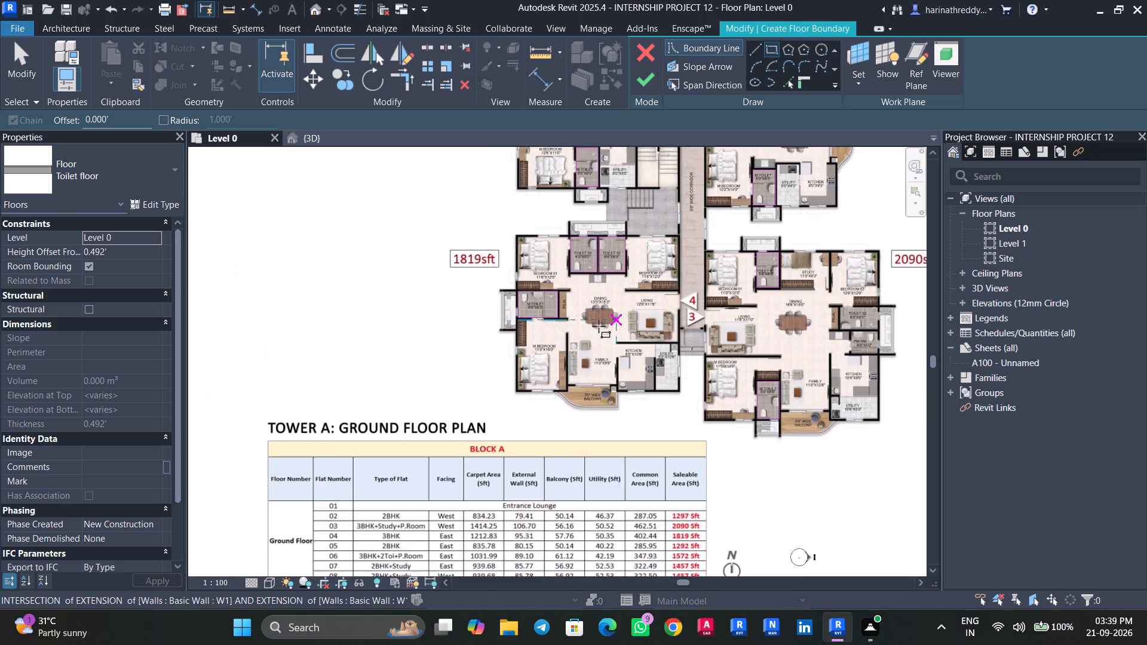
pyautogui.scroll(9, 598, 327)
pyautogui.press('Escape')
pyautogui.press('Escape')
# Examine unit 4's toilet boundaries, starting with the 9'0"X6'0" master toilet beside the puja.
pyautogui.scroll(5, 556, 376)
pyautogui.moveTo(648, 386); pyautogui.dragTo(907, 426, button='middle')
pyautogui.scroll(-3, 745, 382)
pyautogui.moveTo(740, 366); pyautogui.dragTo(732, 533, button='middle')
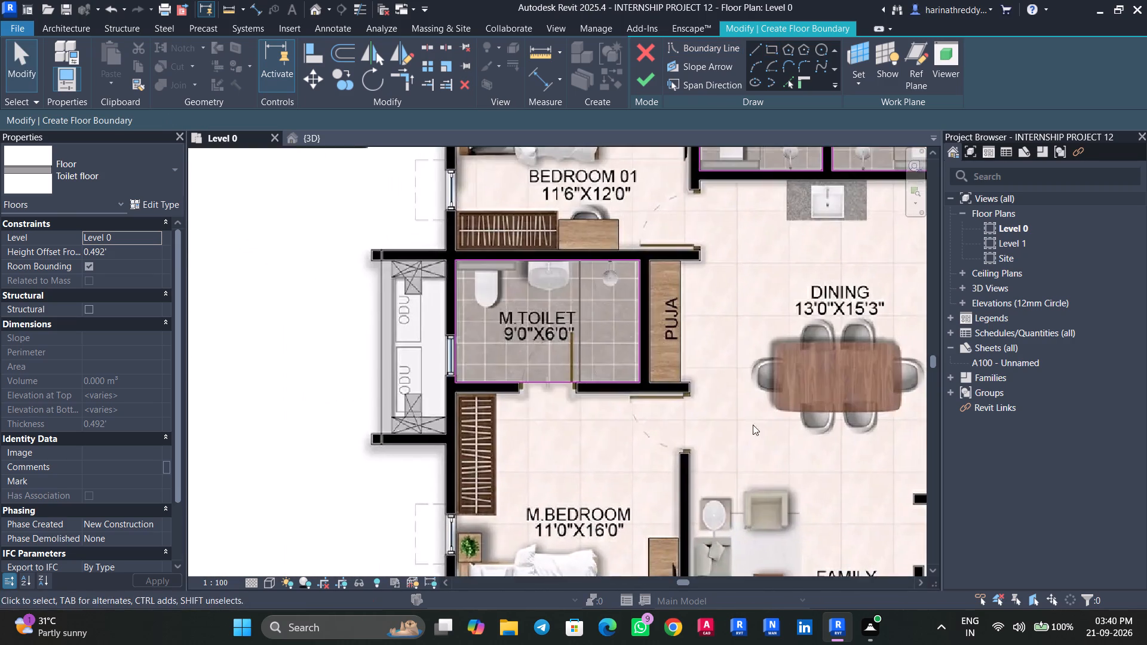
pyautogui.scroll(6, 513, 302)
pyautogui.moveTo(590, 380); pyautogui.dragTo(663, 476, button='middle')
pyautogui.click(354, 11)
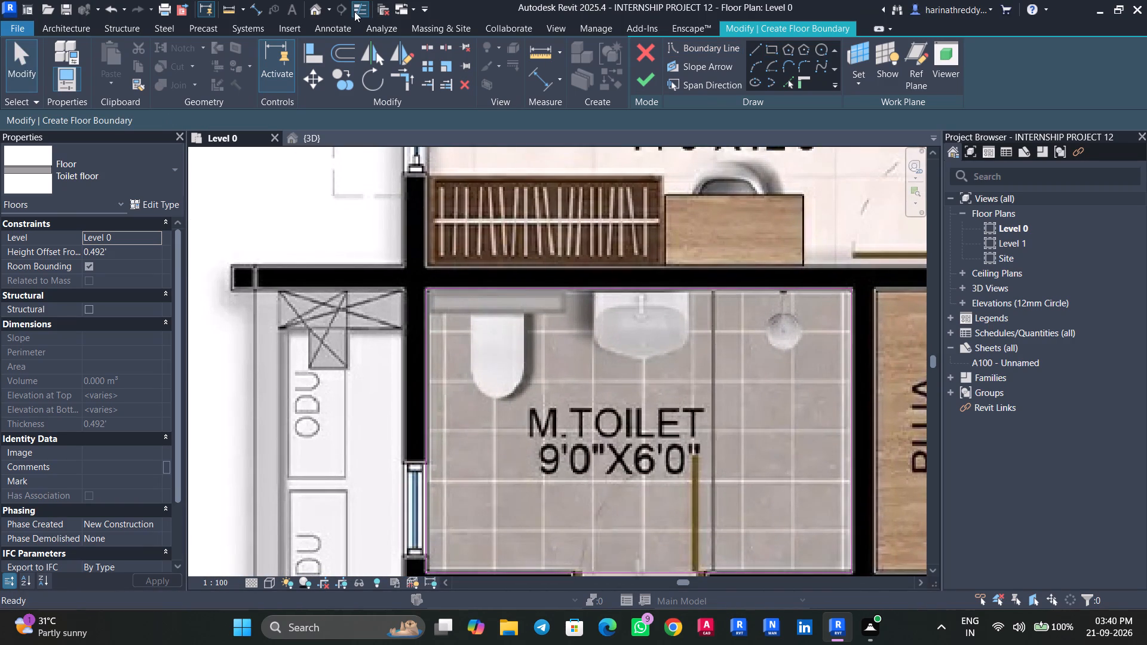
pyautogui.click(354, 11)
pyautogui.scroll(-7, 452, 243)
pyautogui.scroll(4, 487, 366)
pyautogui.scroll(-7, 497, 307)
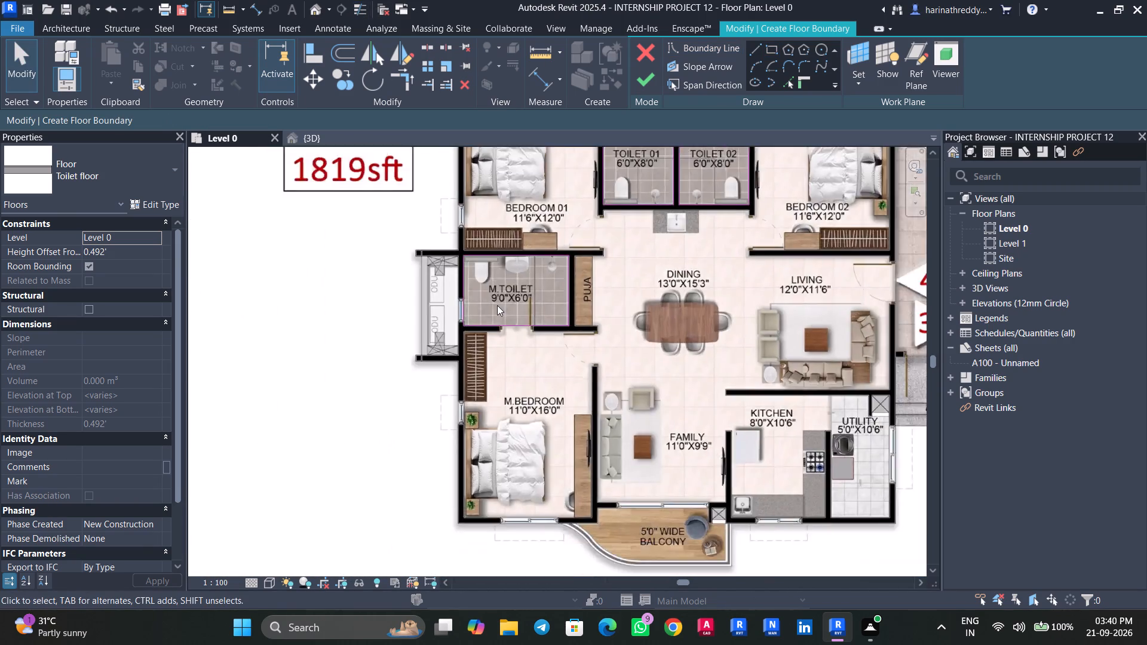
pyautogui.scroll(-4, 497, 305)
pyautogui.moveTo(534, 219); pyautogui.dragTo(533, 295, button='middle')
pyautogui.scroll(2, 622, 298)
pyautogui.scroll(-1, 622, 298)
pyautogui.scroll(5, 624, 298)
pyautogui.scroll(-5, 617, 308)
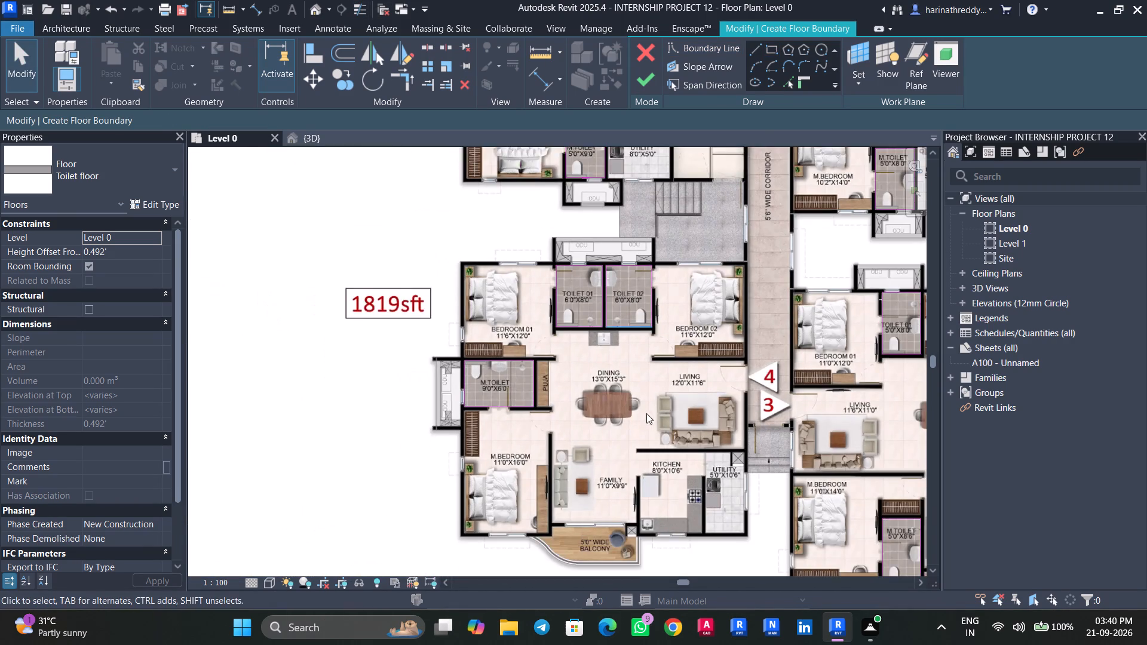
# Review the whole floor plan for toilet boundary coverage, from unit 3 through unit 2 up to units 7 and 8.
pyautogui.moveTo(646, 413); pyautogui.dragTo(449, 317, button='middle')
pyautogui.scroll(8, 468, 318)
pyautogui.moveTo(674, 401); pyautogui.dragTo(496, 296, button='middle')
pyautogui.scroll(-10, 477, 316)
pyautogui.scroll(2, 658, 314)
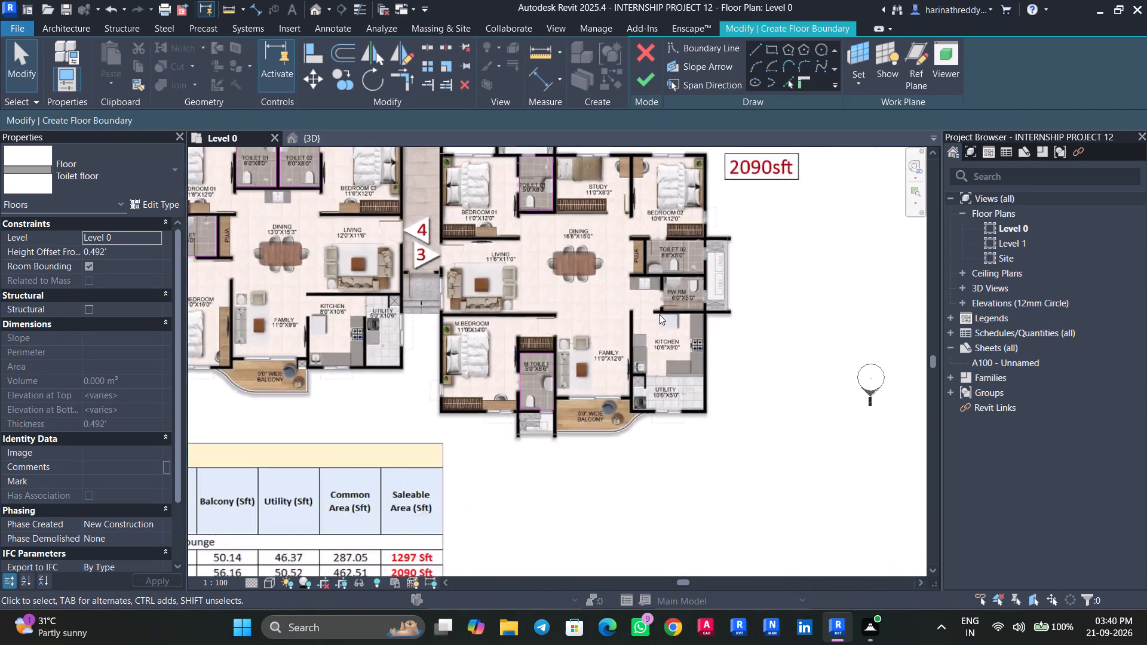
pyautogui.scroll(6, 659, 314)
pyautogui.moveTo(643, 306); pyautogui.dragTo(698, 500, button='middle')
pyautogui.scroll(-8, 698, 502)
pyautogui.moveTo(596, 396); pyautogui.dragTo(624, 494, button='middle')
pyautogui.scroll(10, 572, 408)
pyautogui.scroll(-2, 633, 349)
pyautogui.moveTo(633, 367); pyautogui.dragTo(617, 496, button='middle')
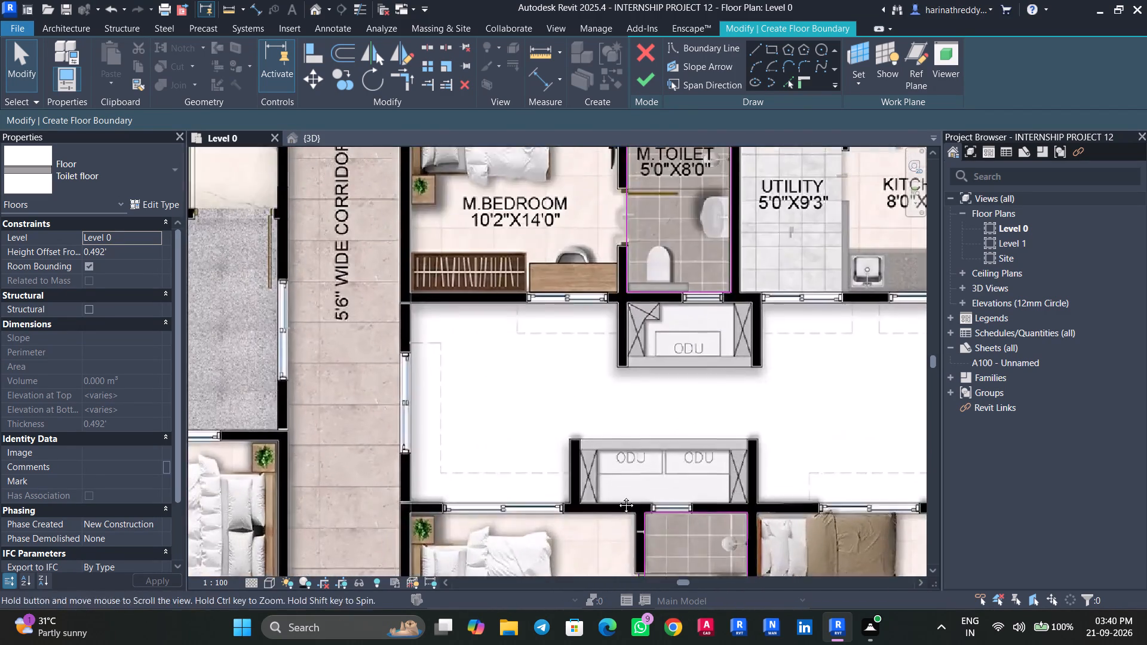
pyautogui.moveTo(617, 496); pyautogui.dragTo(612, 510, button='middle')
pyautogui.scroll(-6, 617, 496)
pyautogui.scroll(7, 636, 361)
pyautogui.scroll(-4, 628, 384)
pyautogui.scroll(1, 628, 384)
pyautogui.scroll(-4, 628, 382)
pyautogui.scroll(5, 640, 290)
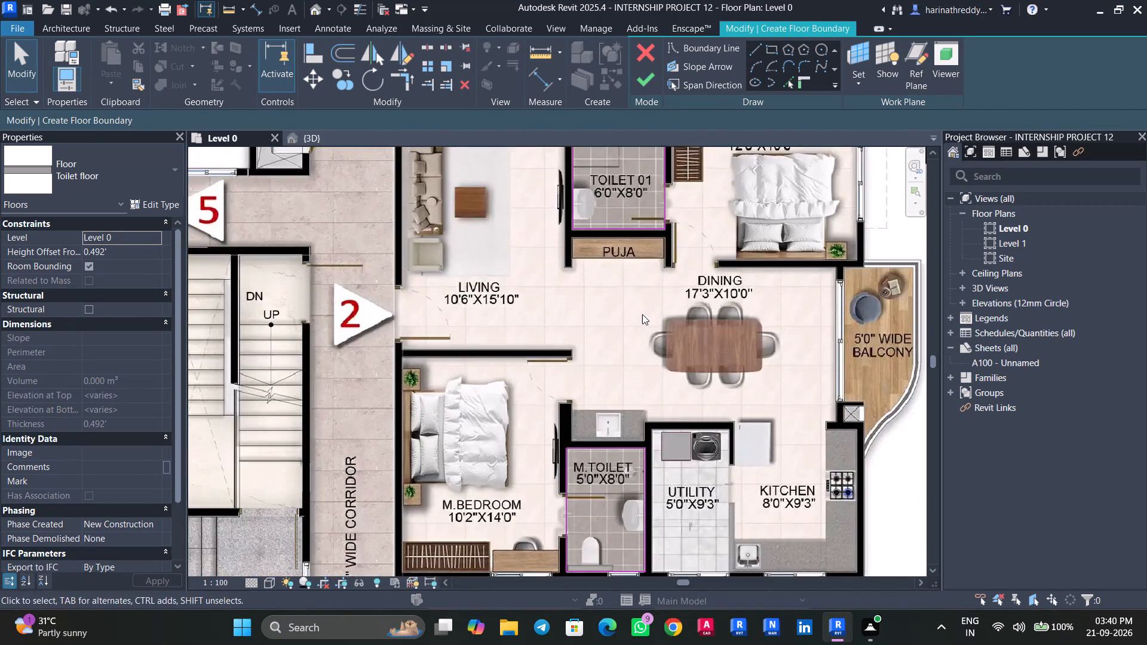
pyautogui.moveTo(643, 345); pyautogui.dragTo(673, 508, button='middle')
pyautogui.scroll(8, 639, 320)
pyautogui.scroll(-13, 639, 325)
pyautogui.moveTo(658, 238); pyautogui.dragTo(636, 467, button='middle')
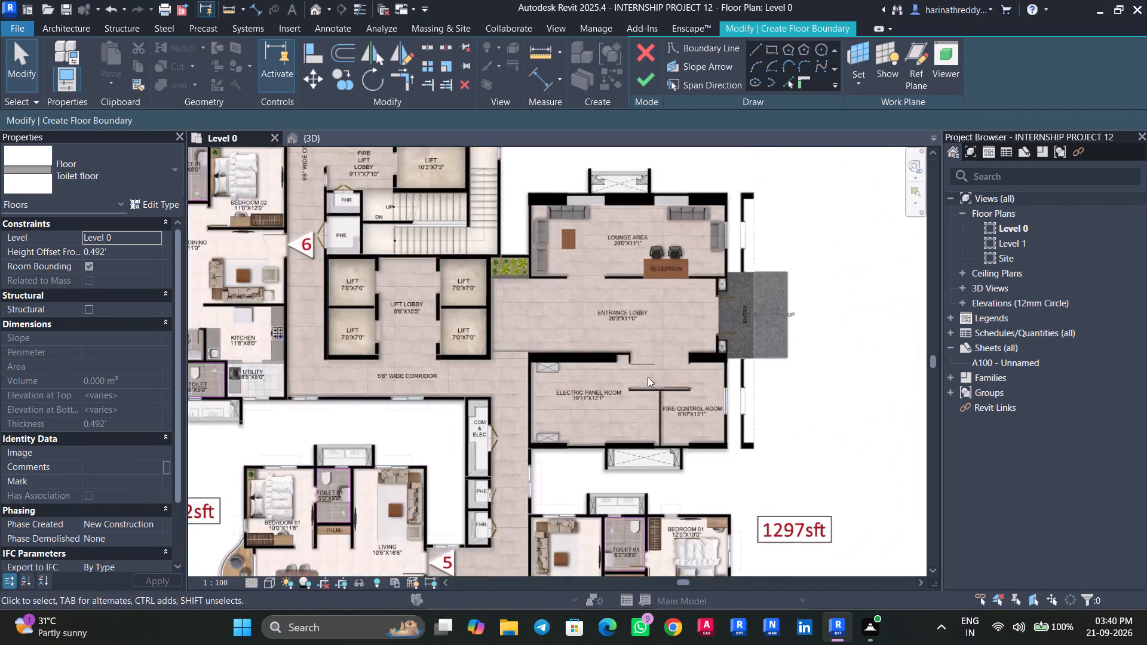
pyautogui.scroll(-5, 648, 377)
pyautogui.scroll(1, 634, 406)
pyautogui.moveTo(634, 407); pyautogui.dragTo(781, 521, button='middle')
pyautogui.scroll(8, 580, 420)
pyautogui.moveTo(679, 333); pyautogui.dragTo(668, 529, button='middle')
pyautogui.scroll(-6, 671, 517)
pyautogui.moveTo(700, 359); pyautogui.dragTo(700, 365, button='middle')
pyautogui.moveTo(701, 361); pyautogui.dragTo(700, 514, button='middle')
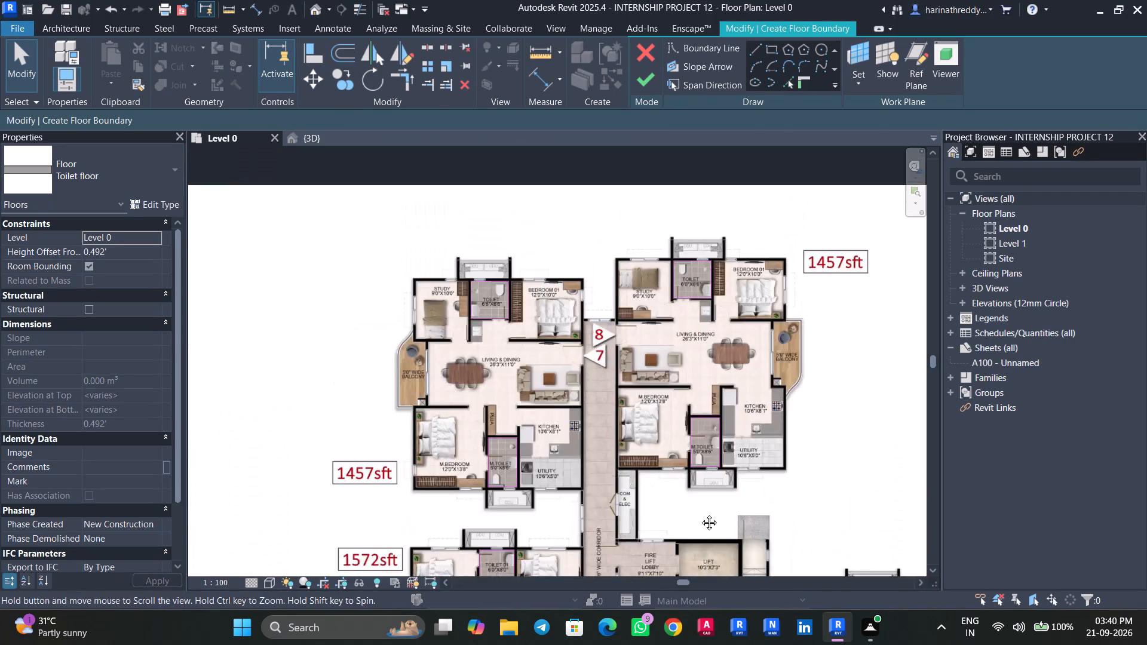
pyautogui.scroll(-1, 700, 514)
pyautogui.moveTo(700, 514); pyautogui.dragTo(701, 497, button='middle')
pyautogui.scroll(13, 711, 416)
pyautogui.moveTo(687, 503); pyautogui.dragTo(674, 345, button='middle')
pyautogui.scroll(-5, 667, 337)
pyautogui.scroll(6, 667, 337)
pyautogui.scroll(-1, 665, 340)
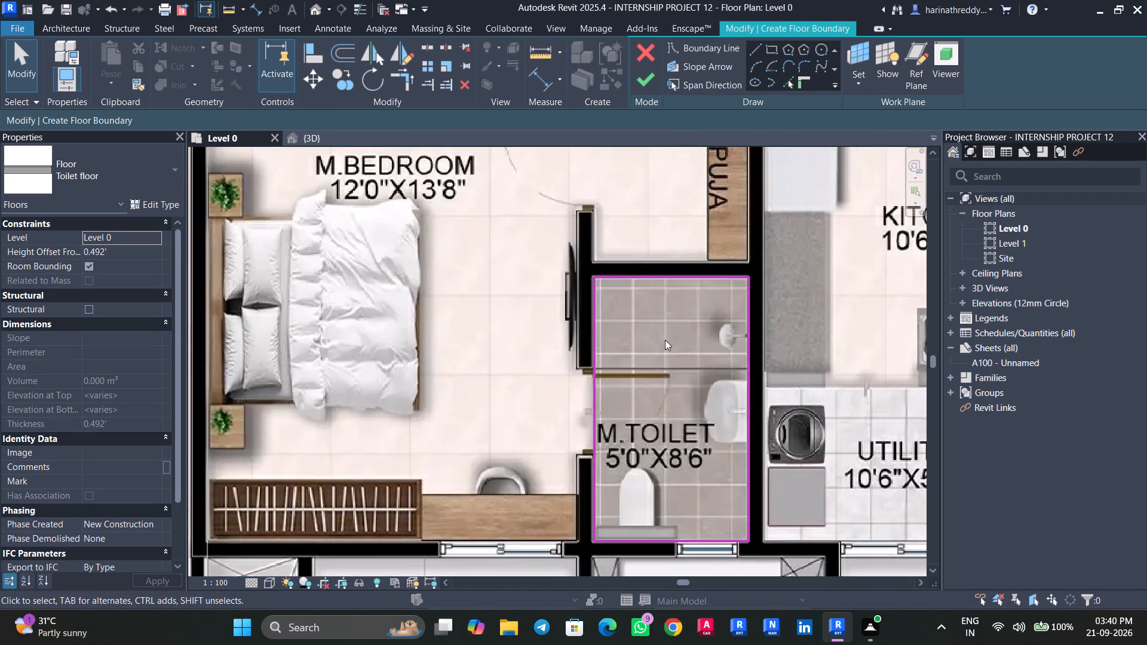
pyautogui.scroll(-6, 665, 340)
pyautogui.scroll(1, 664, 340)
pyautogui.scroll(-6, 664, 340)
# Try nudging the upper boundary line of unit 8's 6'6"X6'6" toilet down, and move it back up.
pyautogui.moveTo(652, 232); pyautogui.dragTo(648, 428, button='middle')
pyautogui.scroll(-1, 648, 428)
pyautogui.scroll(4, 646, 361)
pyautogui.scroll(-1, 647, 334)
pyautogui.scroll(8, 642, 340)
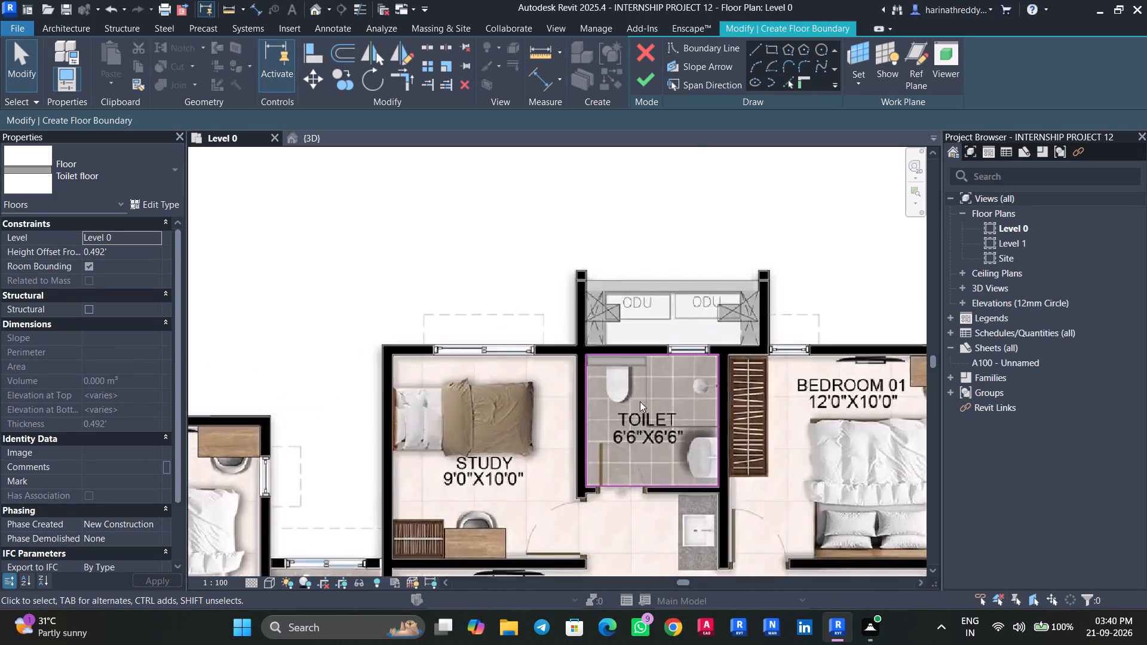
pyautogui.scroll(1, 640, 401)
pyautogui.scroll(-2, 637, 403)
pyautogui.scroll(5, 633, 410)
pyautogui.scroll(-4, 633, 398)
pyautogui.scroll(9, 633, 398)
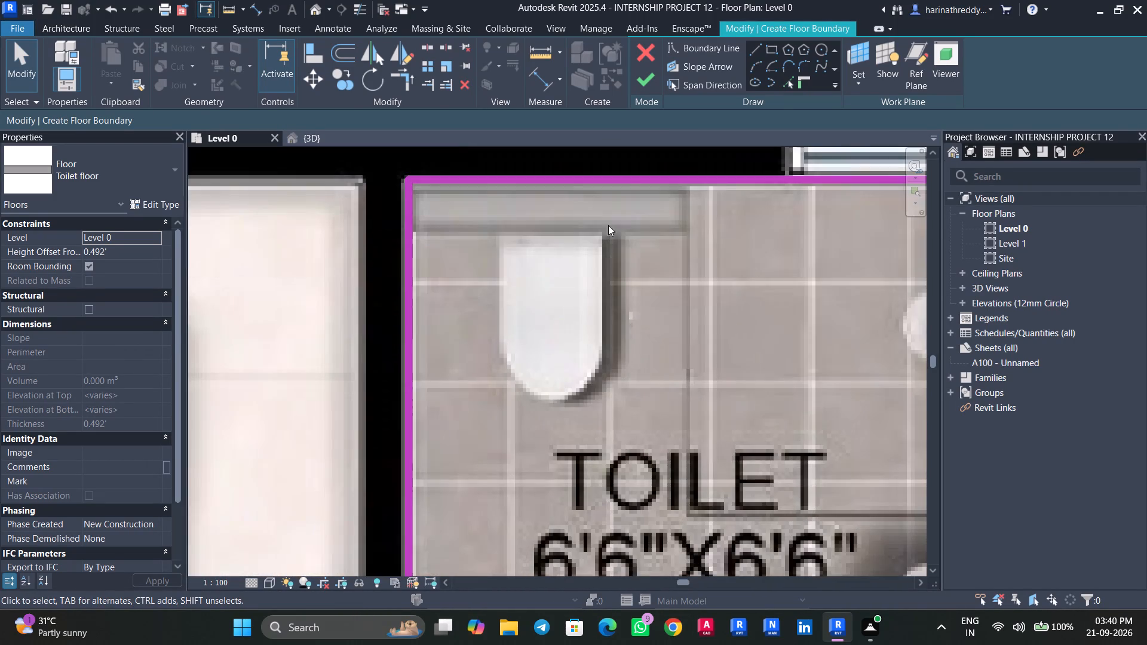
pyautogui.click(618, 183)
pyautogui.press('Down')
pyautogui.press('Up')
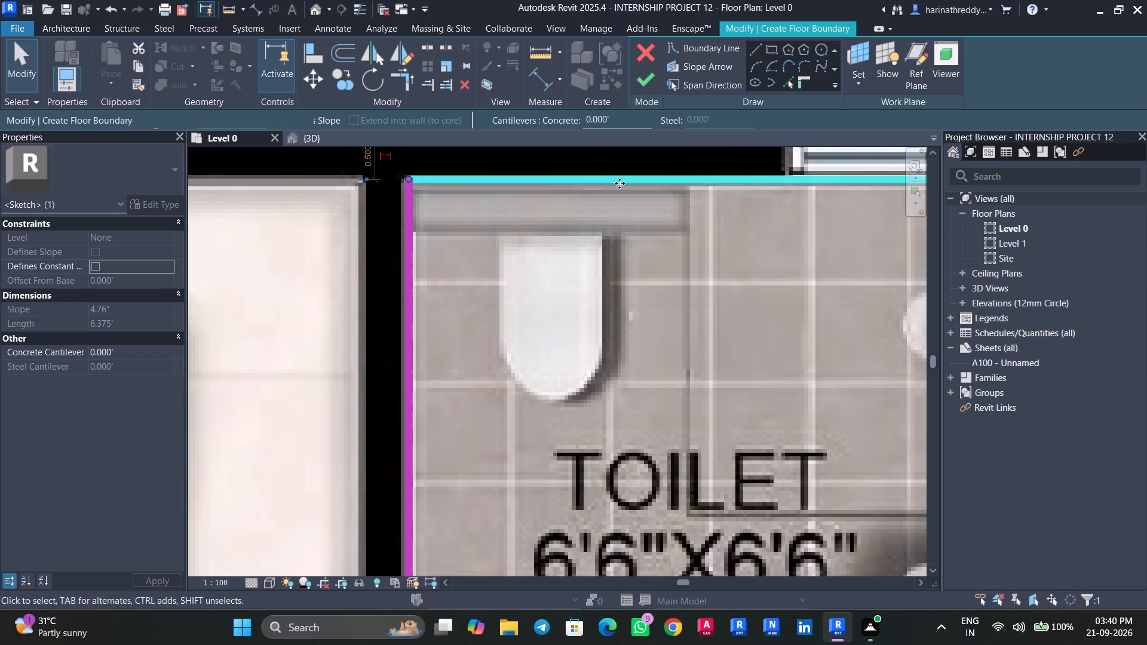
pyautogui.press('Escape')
# Nudge the boundary line on the study side of unit 8's 6'6"X6'6" toilet slightly towards the study wall.
pyautogui.click(413, 337)
pyautogui.press('Left')
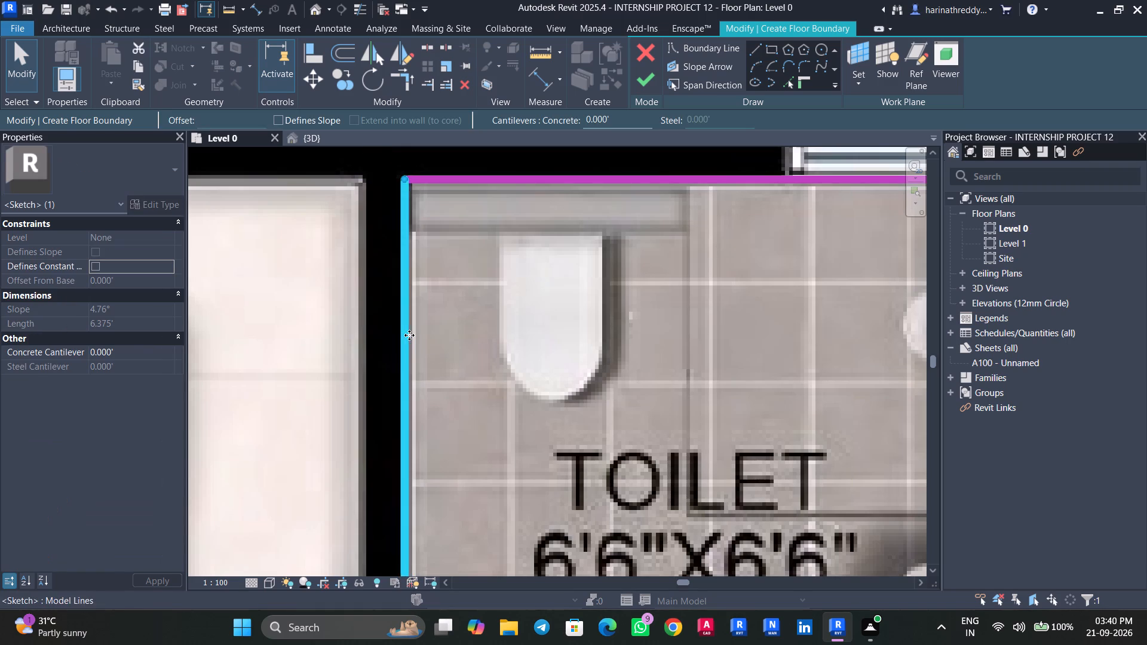
pyautogui.press('Escape')
# Examine how unit 7's 6'6"X6'6" toilet boundary lines fit the surrounding wall faces.
pyautogui.scroll(-6, 496, 371)
pyautogui.scroll(1, 495, 385)
pyautogui.scroll(-8, 495, 385)
pyautogui.scroll(2, 496, 391)
pyautogui.scroll(-12, 496, 391)
pyautogui.moveTo(497, 447); pyautogui.dragTo(647, 376, button='middle')
pyautogui.scroll(2, 511, 343)
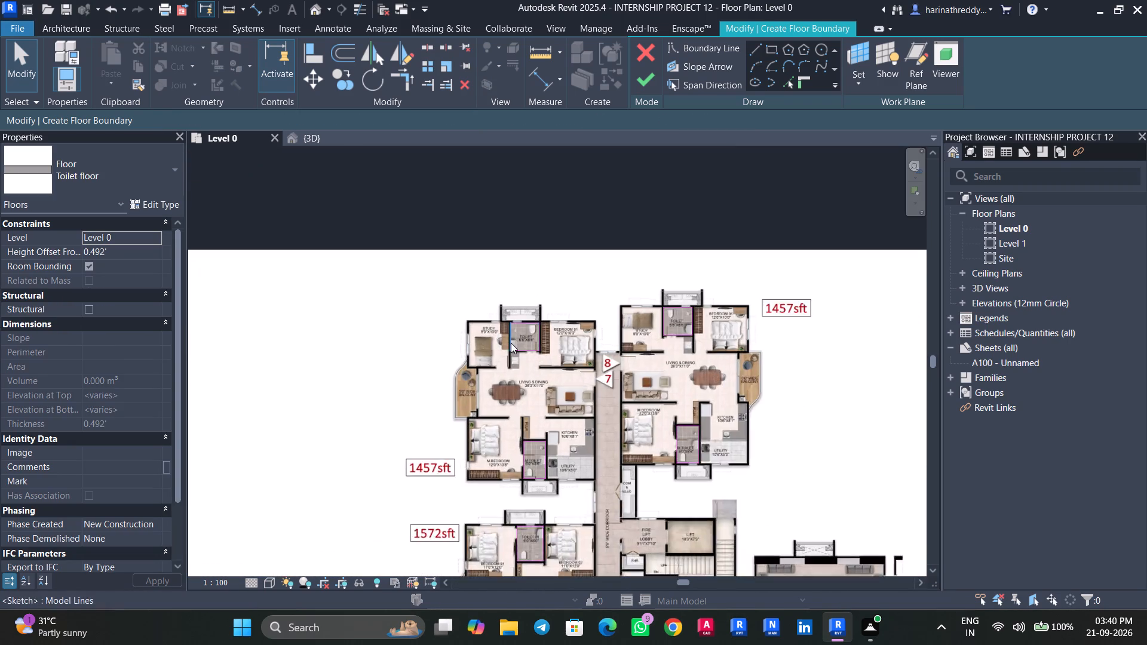
pyautogui.scroll(10, 511, 343)
pyautogui.scroll(-1, 547, 340)
pyautogui.scroll(8, 547, 340)
pyautogui.scroll(-10, 549, 327)
pyautogui.moveTo(550, 328); pyautogui.dragTo(551, 333, button='middle')
pyautogui.scroll(2, 553, 331)
pyautogui.scroll(-1, 553, 331)
pyautogui.scroll(2, 553, 331)
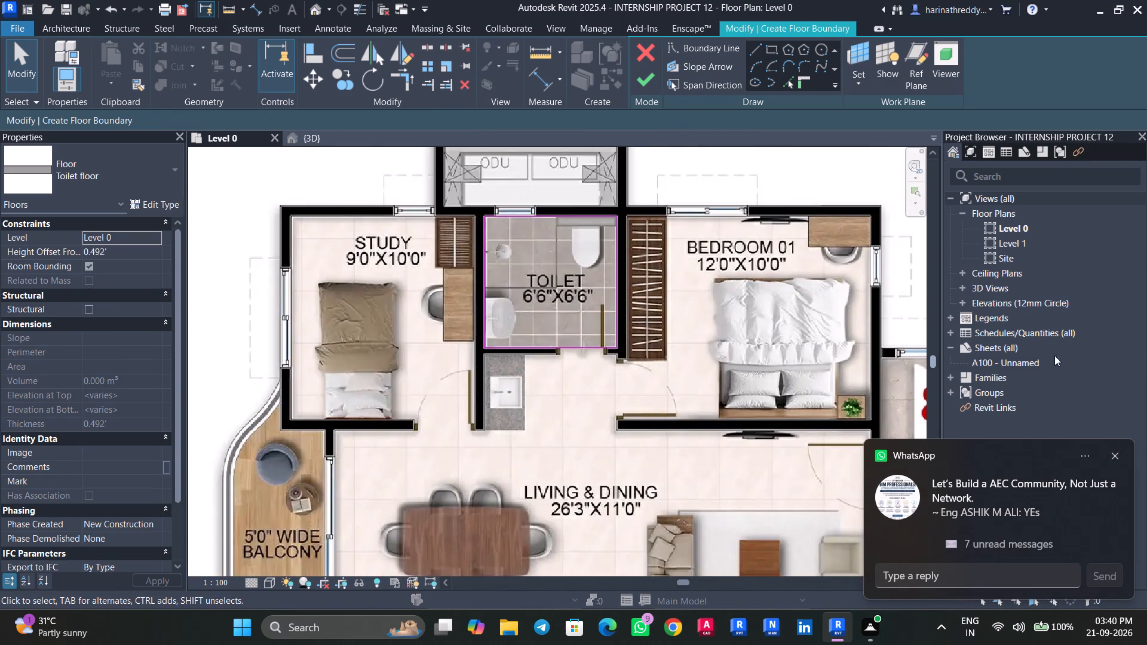
pyautogui.click(1113, 456)
pyautogui.scroll(13, 336, 150)
pyautogui.moveTo(691, 376); pyautogui.dragTo(298, 375, button='middle')
pyautogui.scroll(-3, 536, 328)
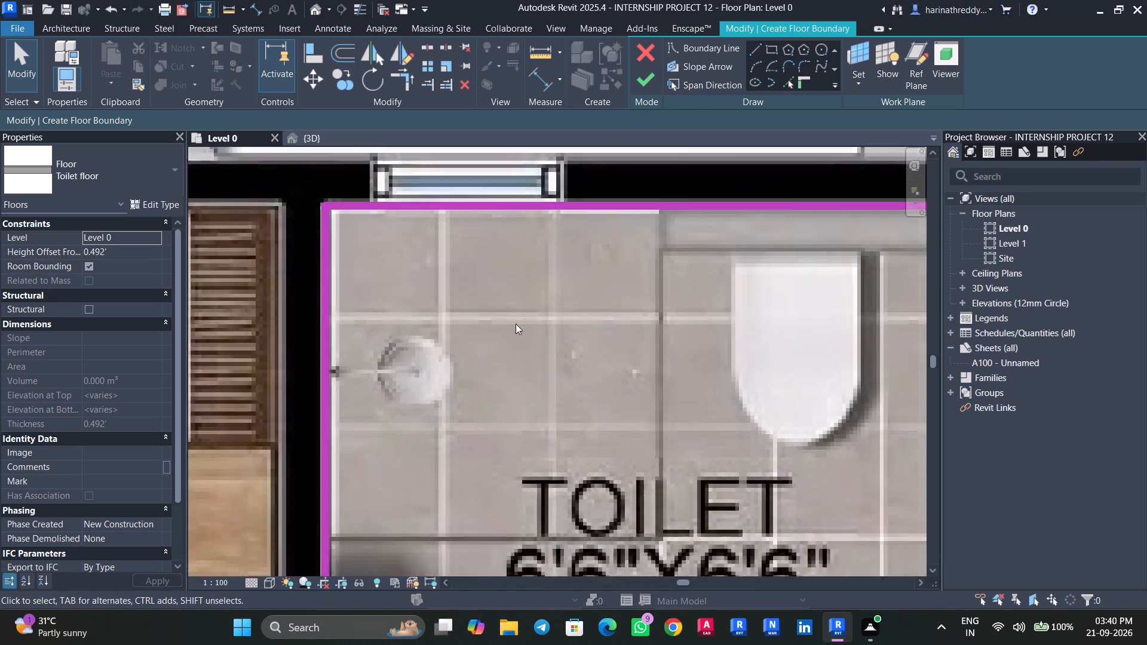
# Review the toilet boundaries against the surrounding walls from unit 7 down through units 6 and 5.
pyautogui.scroll(-2, 516, 324)
pyautogui.scroll(4, 514, 315)
pyautogui.scroll(-15, 506, 315)
pyautogui.middleClick(504, 317)
pyautogui.moveTo(525, 358); pyautogui.dragTo(552, 181, button='middle')
pyautogui.scroll(8, 534, 252)
pyautogui.moveTo(592, 365); pyautogui.dragTo(558, 215, button='middle')
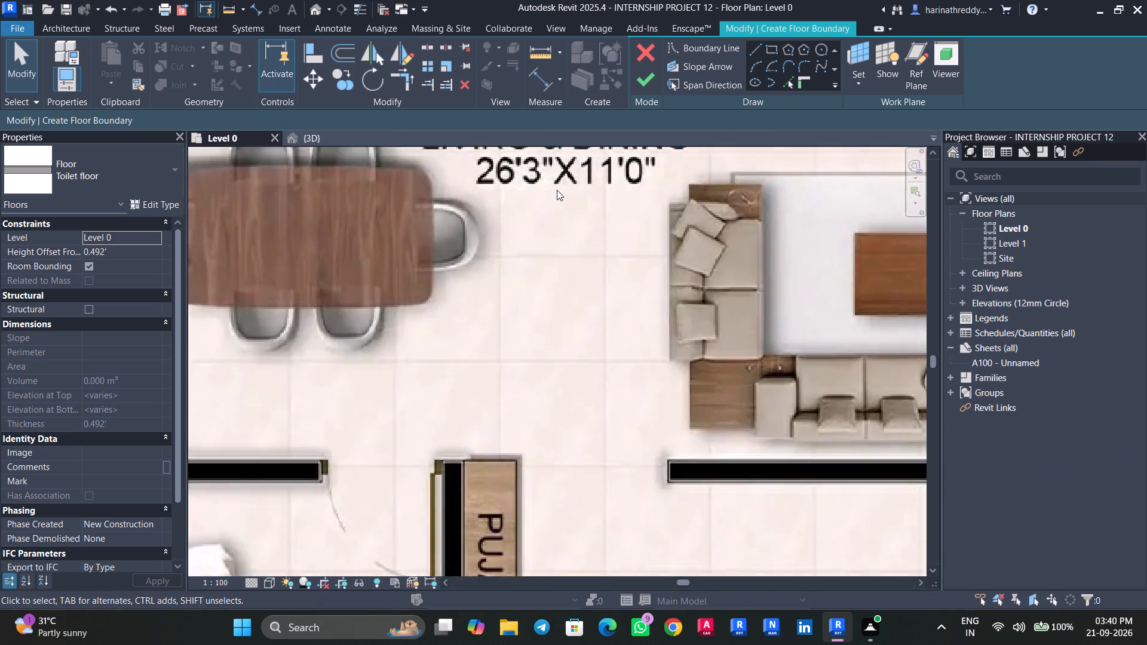
pyautogui.scroll(-4, 554, 205)
pyautogui.scroll(2, 545, 255)
pyautogui.scroll(-8, 547, 244)
pyautogui.scroll(8, 551, 395)
pyautogui.moveTo(551, 390); pyautogui.dragTo(545, 351, button='middle')
pyautogui.scroll(-1, 540, 365)
pyautogui.scroll(3, 540, 366)
pyautogui.middleClick(542, 380)
pyautogui.scroll(-7, 542, 380)
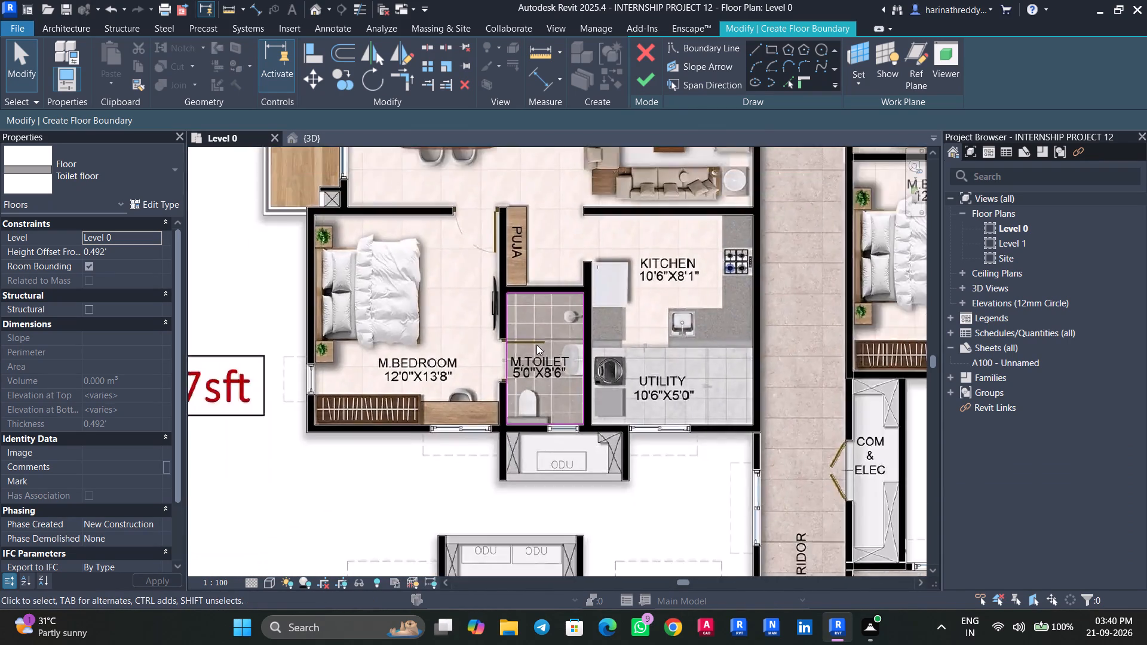
pyautogui.scroll(20, 533, 330)
pyautogui.scroll(1, 533, 330)
pyautogui.scroll(-16, 535, 333)
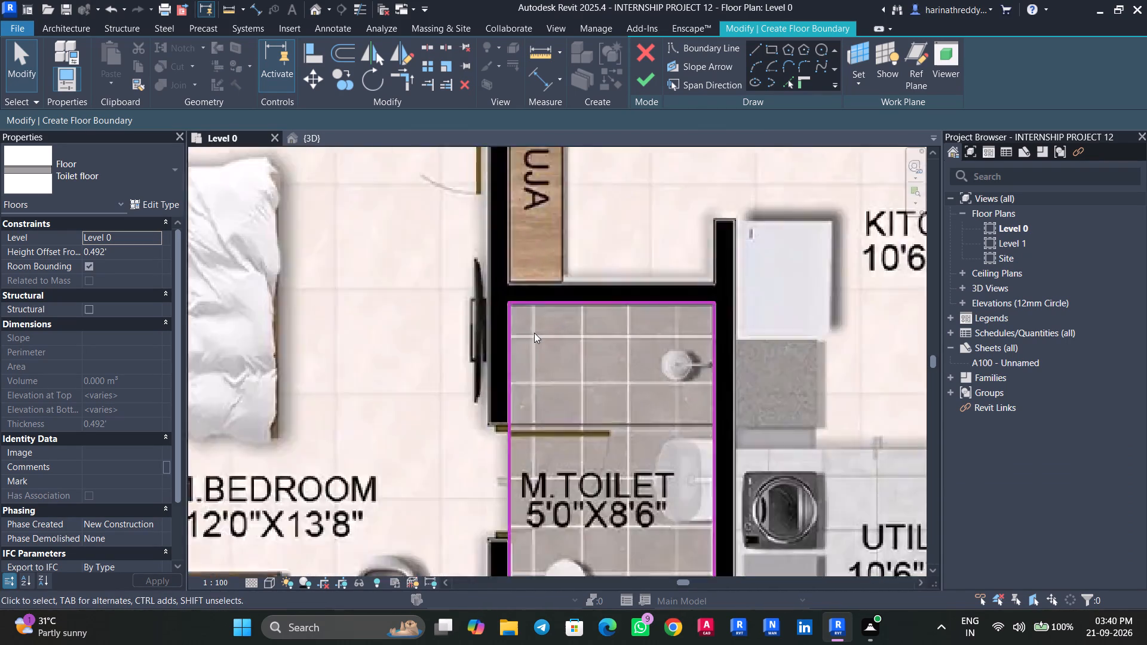
pyautogui.scroll(-9, 534, 333)
pyautogui.moveTo(526, 474); pyautogui.dragTo(520, 319, button='middle')
pyautogui.scroll(12, 521, 441)
pyautogui.scroll(-12, 538, 391)
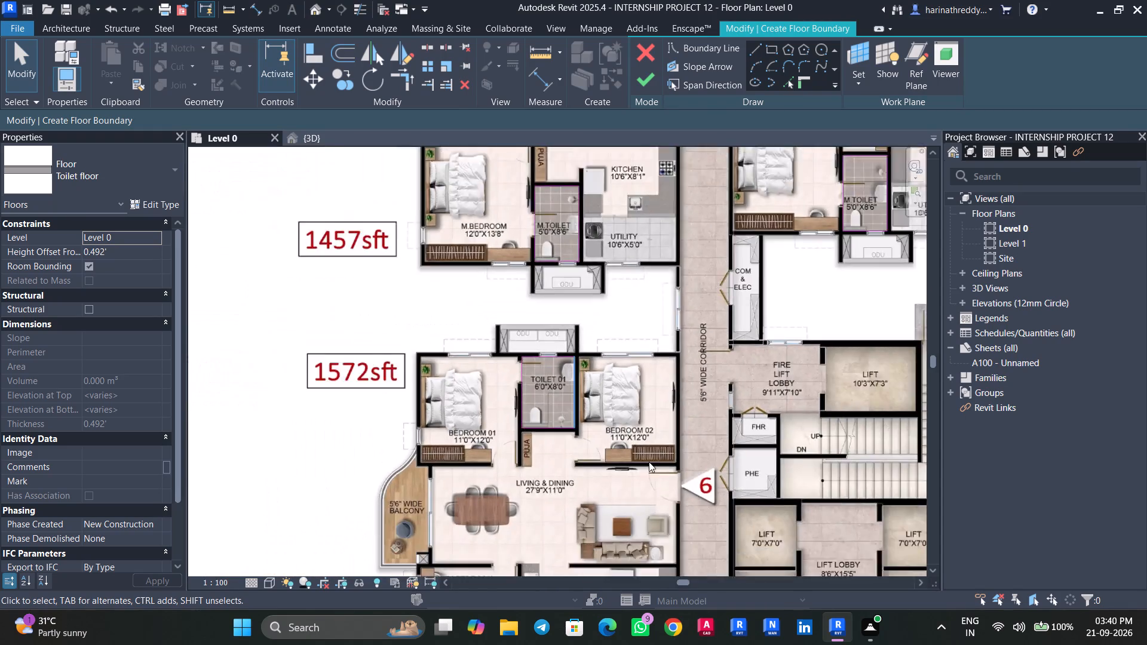
pyautogui.moveTo(643, 438); pyautogui.dragTo(622, 290, button='middle')
pyautogui.scroll(8, 624, 352)
pyautogui.moveTo(499, 451); pyautogui.dragTo(497, 416, button='middle')
pyautogui.scroll(-9, 501, 409)
pyautogui.moveTo(501, 417); pyautogui.dragTo(487, 278, button='middle')
pyautogui.scroll(9, 501, 417)
pyautogui.scroll(-14, 544, 389)
pyautogui.moveTo(561, 466); pyautogui.dragTo(517, 291, button='middle')
pyautogui.scroll(8, 530, 337)
pyautogui.scroll(-3, 572, 377)
pyautogui.moveTo(554, 352); pyautogui.dragTo(516, 445, button='middle')
pyautogui.scroll(4, 508, 394)
pyautogui.scroll(-4, 508, 394)
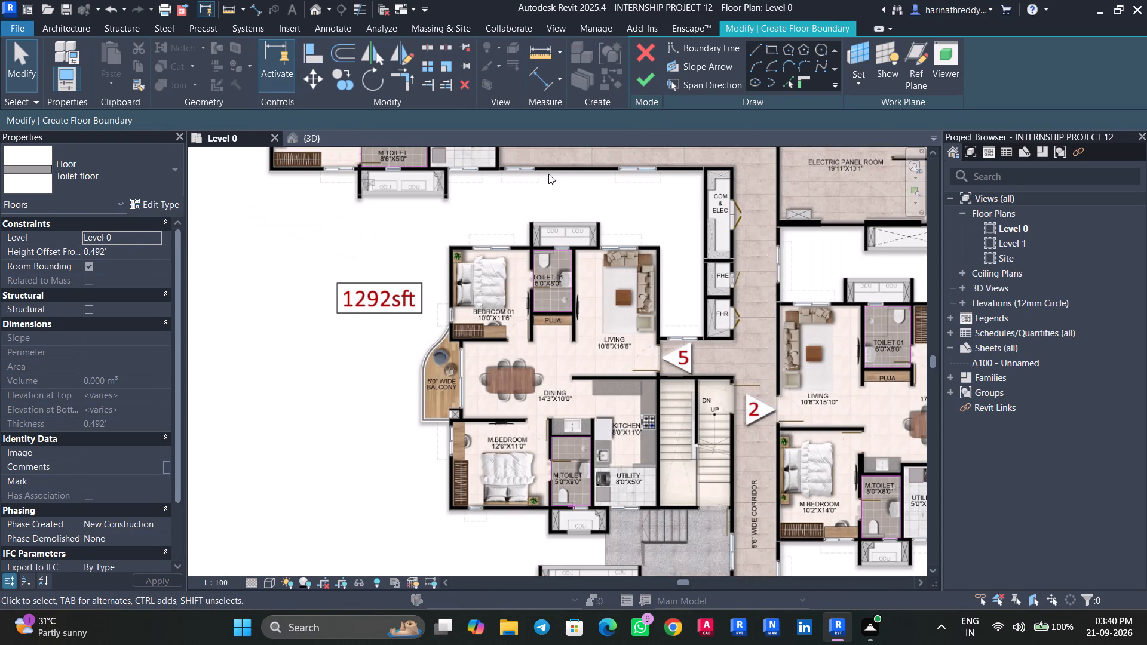
# Finish the toilet floor boundary sketch and clear the floor selection.
pyautogui.click(650, 84)
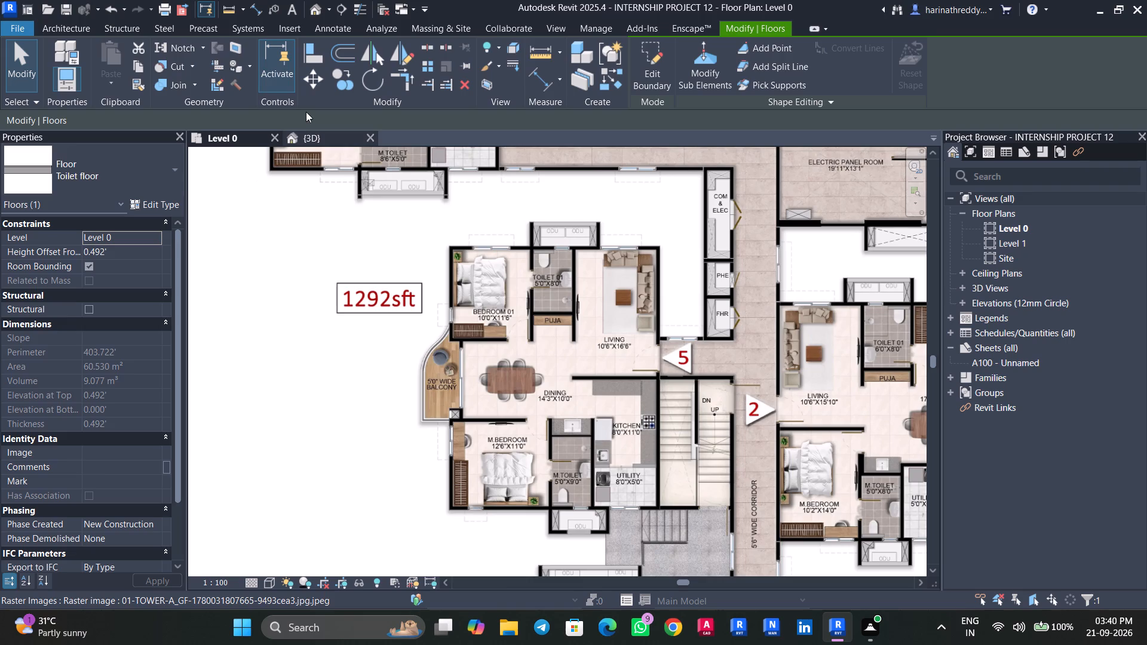
pyautogui.press('Escape')
pyautogui.press('Escape')
# Inspect the tower's walls and floors in the 3D view, and return to the Level 0 plan.
pyautogui.click(325, 134)
pyautogui.scroll(-8, 321, 284)
pyautogui.scroll(5, 338, 351)
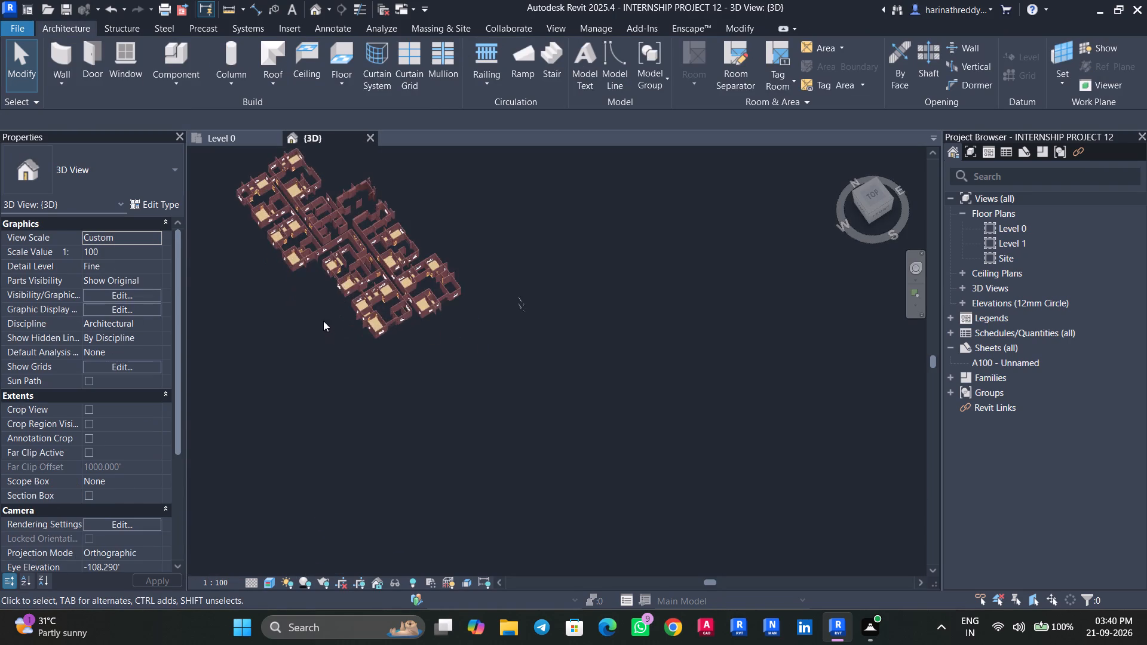
pyautogui.scroll(8, 321, 316)
pyautogui.moveTo(317, 309); pyautogui.dragTo(361, 535, button='middle')
pyautogui.scroll(-4, 365, 481)
pyautogui.scroll(9, 412, 311)
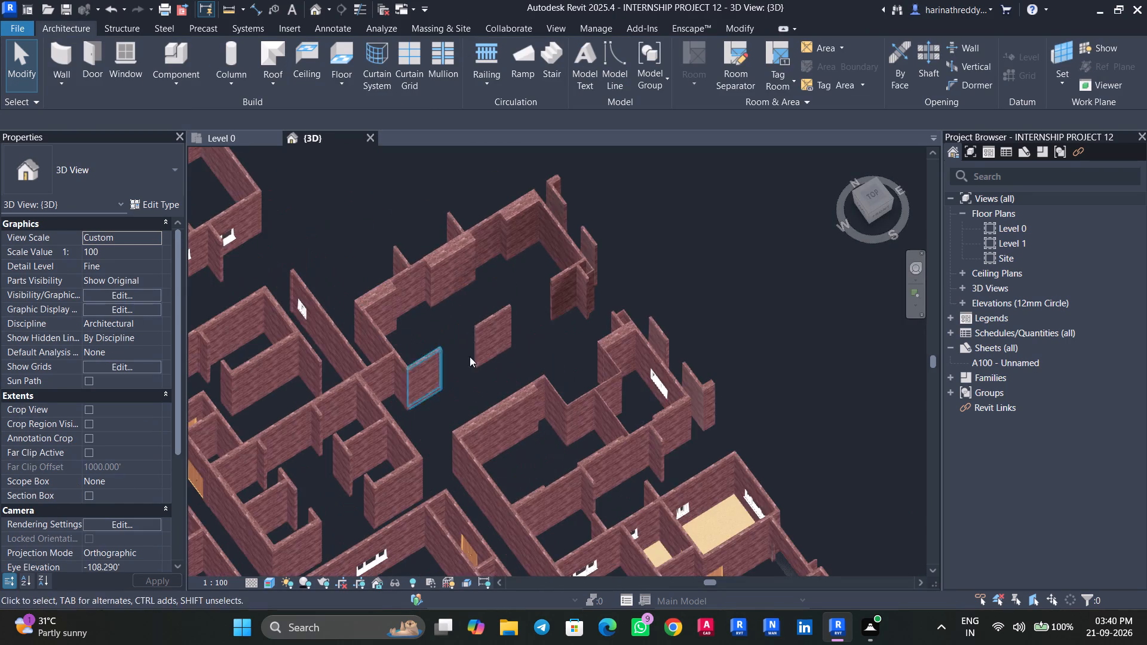
pyautogui.scroll(-5, 484, 340)
pyautogui.click(241, 142)
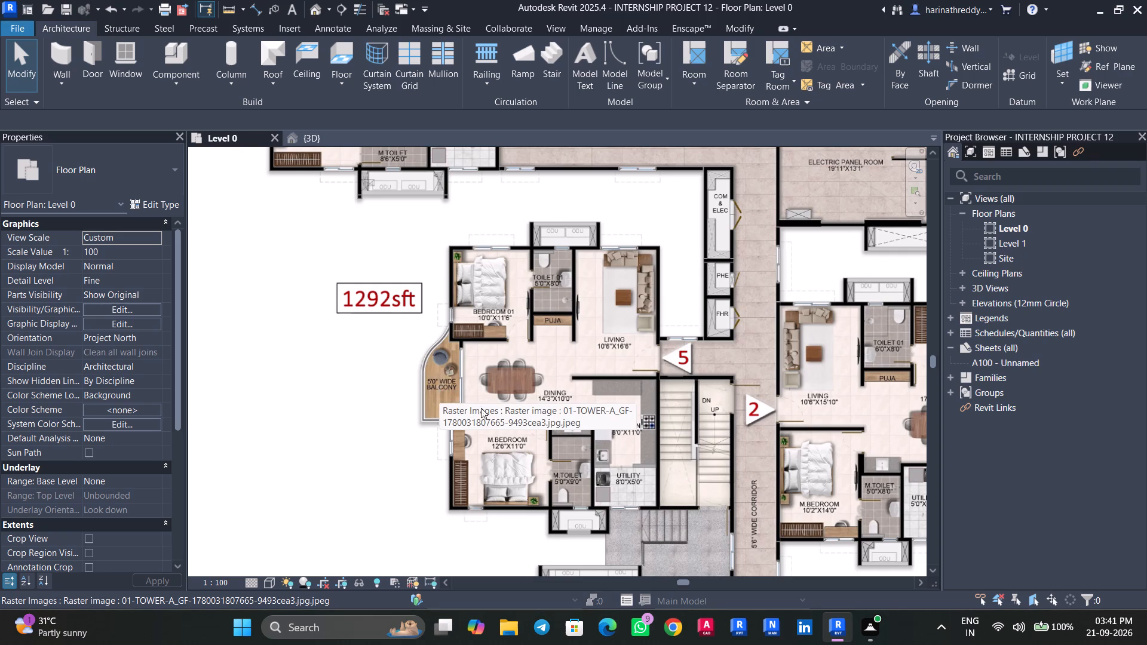
# Start a new architectural floor and duplicate the Toilet floor type under the name "utility flloor".
pyautogui.scroll(4, 540, 371)
pyautogui.moveTo(545, 369); pyautogui.dragTo(471, 349, button='middle')
pyautogui.scroll(-4, 496, 370)
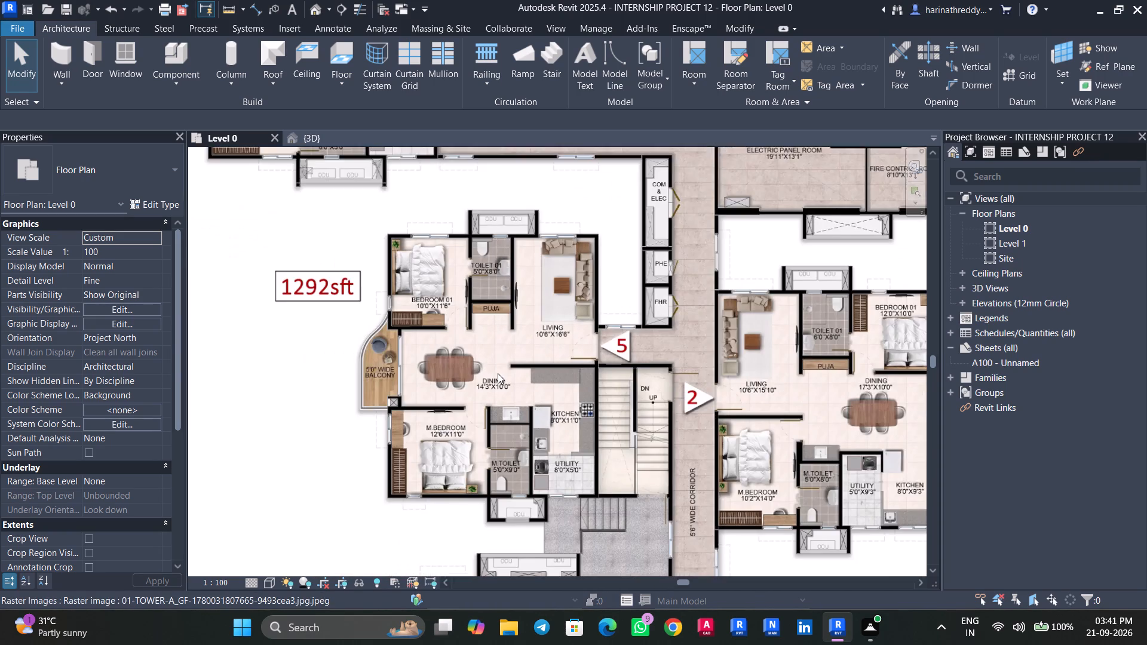
pyautogui.moveTo(498, 372); pyautogui.dragTo(477, 311, button='middle')
pyautogui.scroll(5, 536, 408)
pyautogui.moveTo(548, 416); pyautogui.dragTo(521, 388, button='middle')
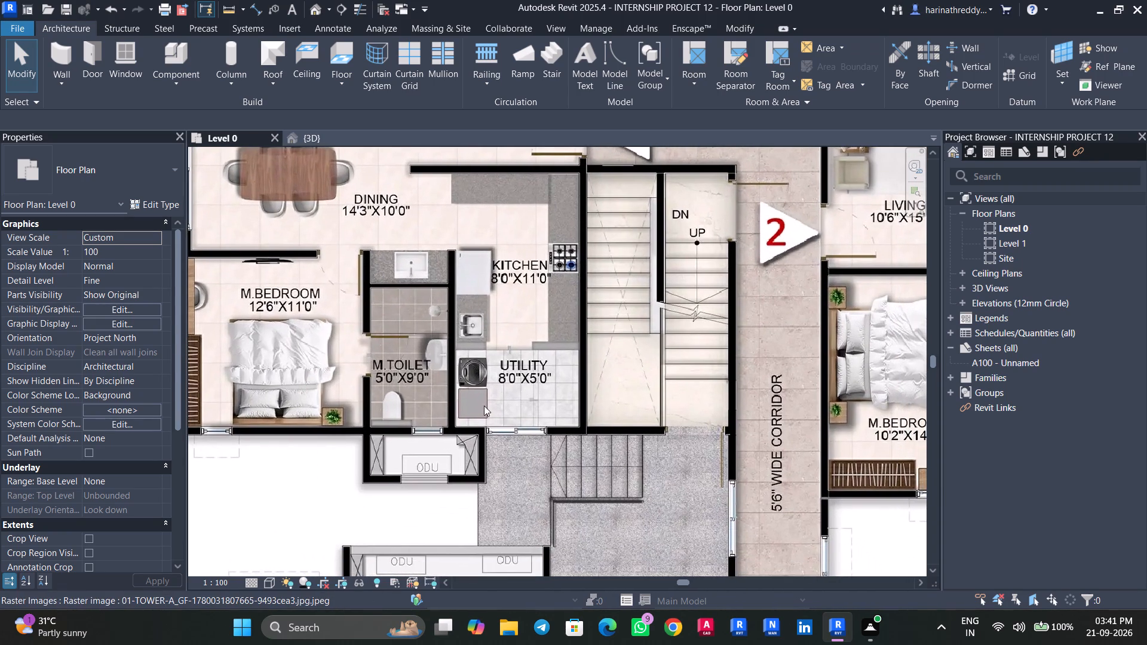
pyautogui.click(336, 86)
pyautogui.click(352, 112)
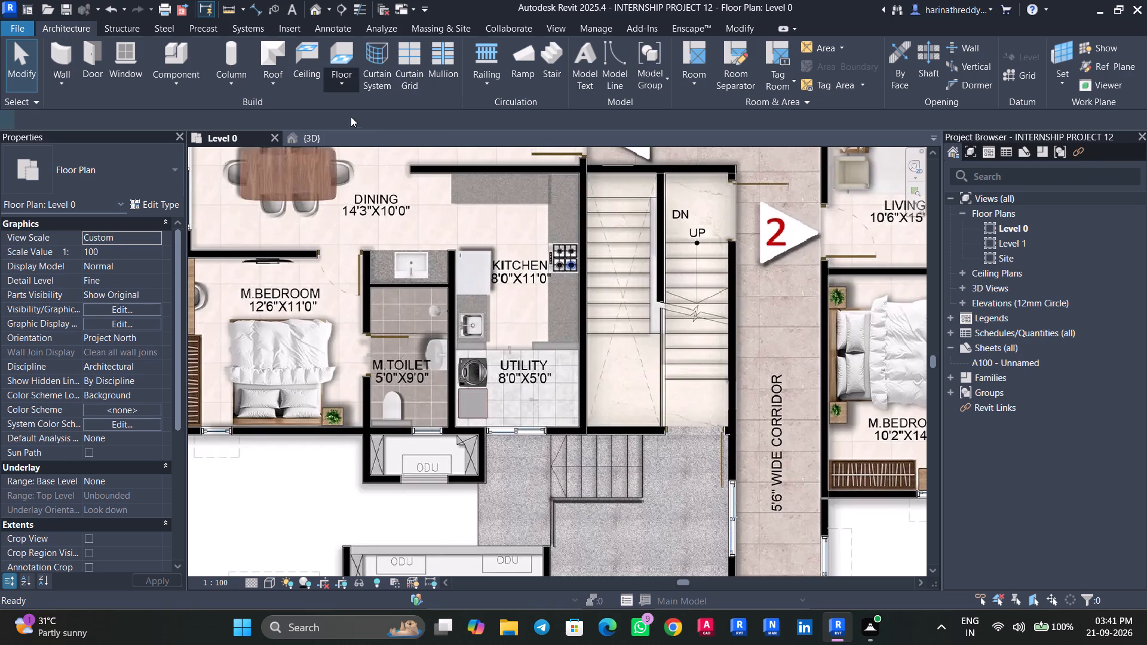
pyautogui.click(158, 204)
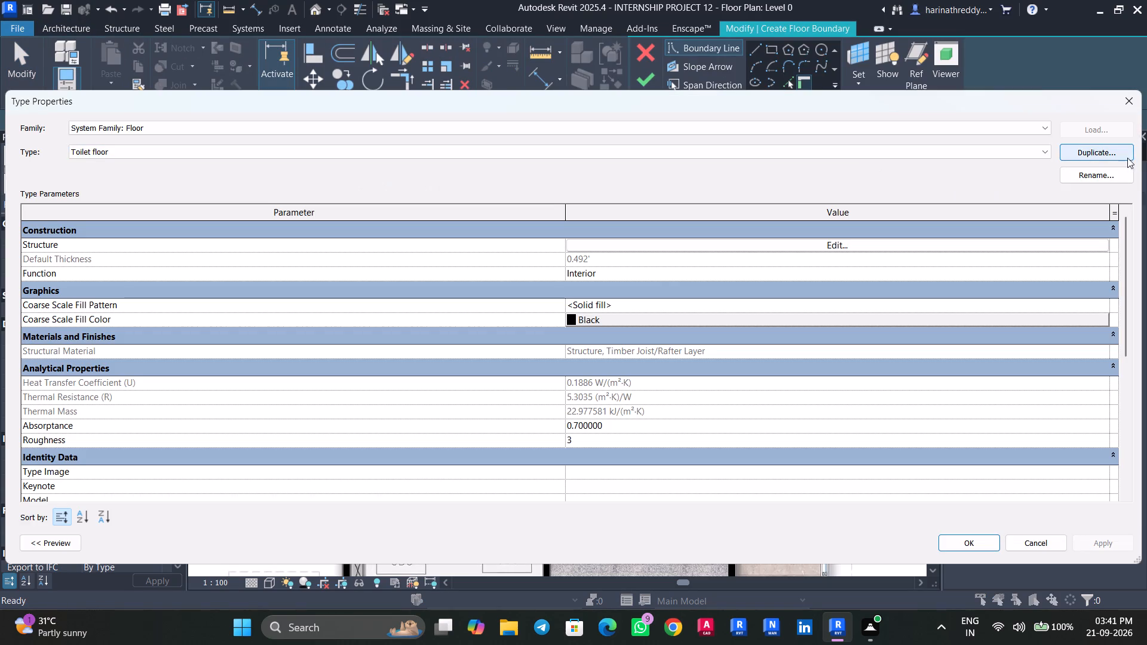
pyautogui.click(1118, 157)
pyautogui.write('utility fllor')
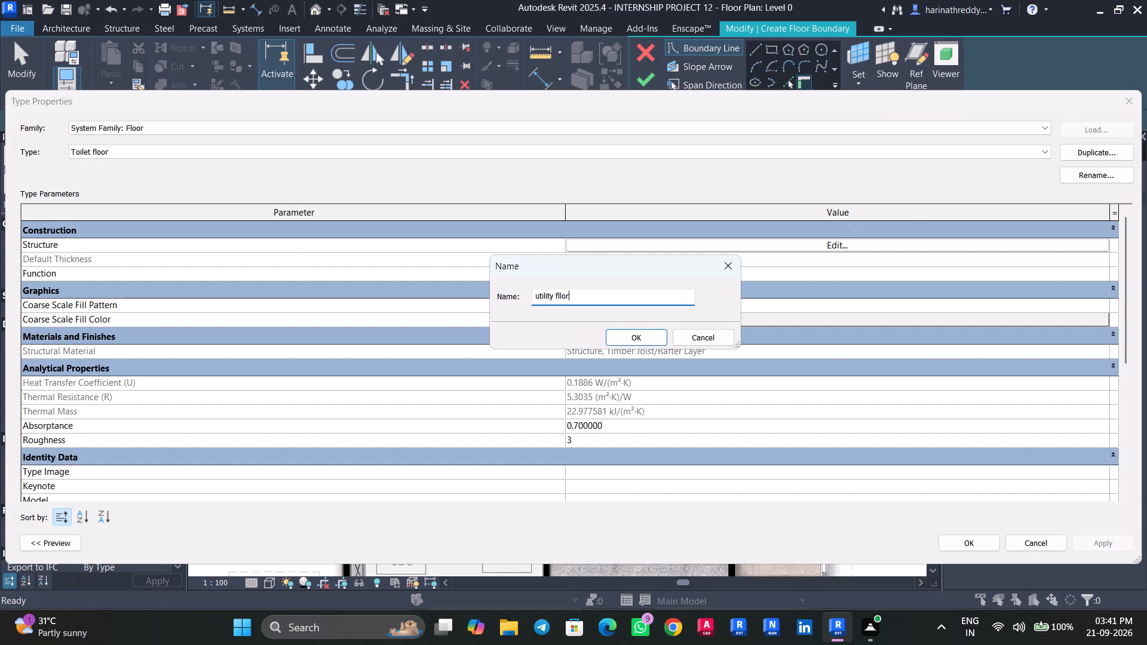
pyautogui.press('BackSpace')
pyautogui.write('or')
pyautogui.press('Return')
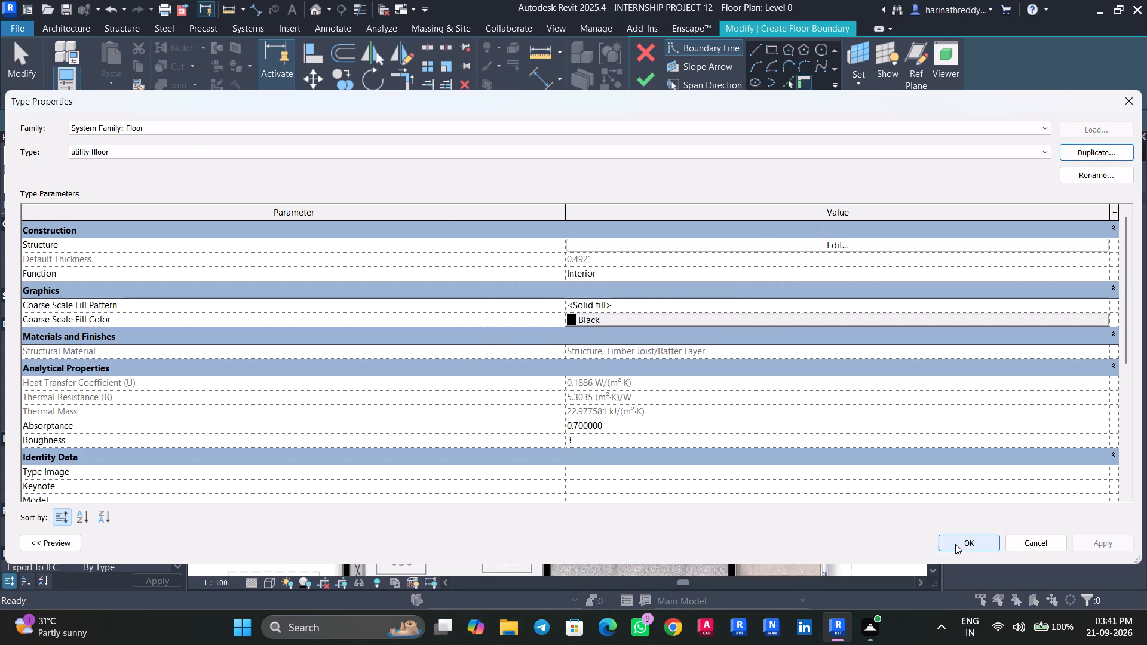
pyautogui.click(955, 545)
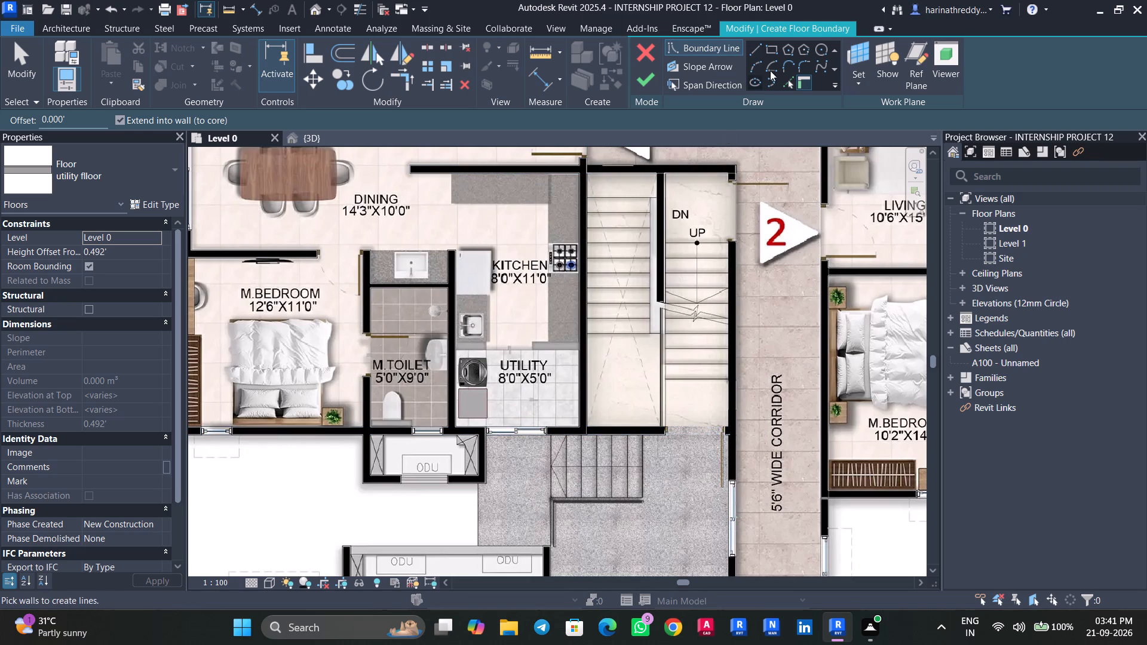
# Draw a rectangular floor boundary along the inner wall faces of unit 4's 5'0"X10'6" utility.
pyautogui.click(776, 48)
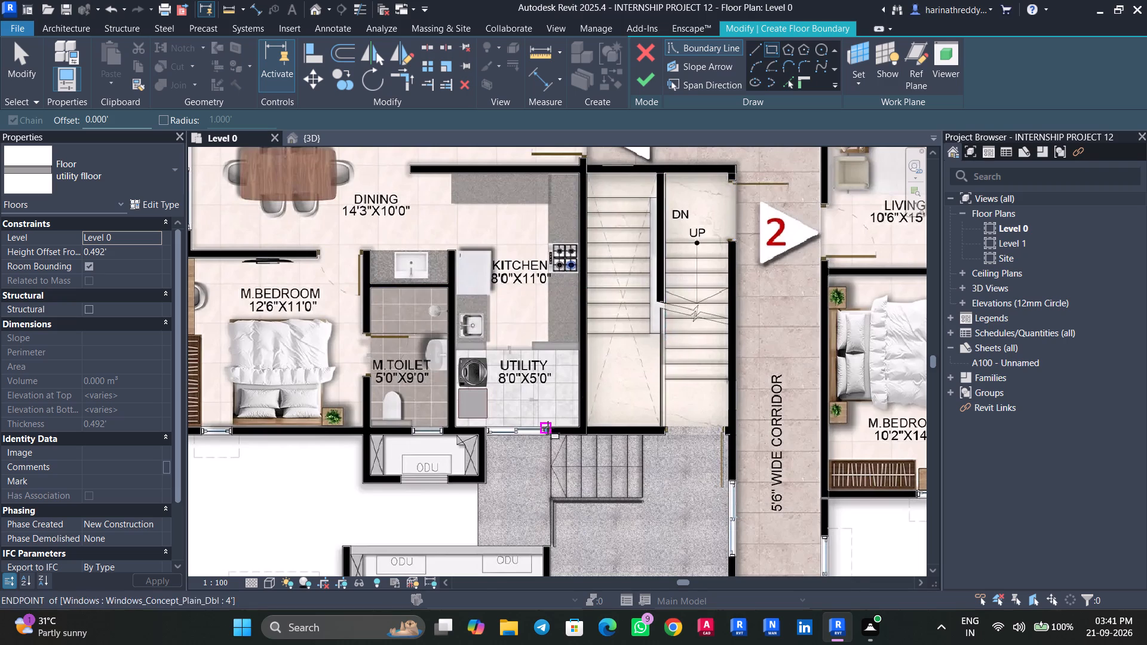
pyautogui.scroll(-4, 550, 428)
pyautogui.scroll(-5, 555, 379)
pyautogui.moveTo(563, 463); pyautogui.dragTo(627, 231, button='middle')
pyautogui.scroll(2, 668, 360)
pyautogui.scroll(-1, 666, 350)
pyautogui.scroll(14, 665, 348)
pyautogui.moveTo(687, 443); pyautogui.dragTo(560, 252, button='middle')
pyautogui.scroll(1, 561, 254)
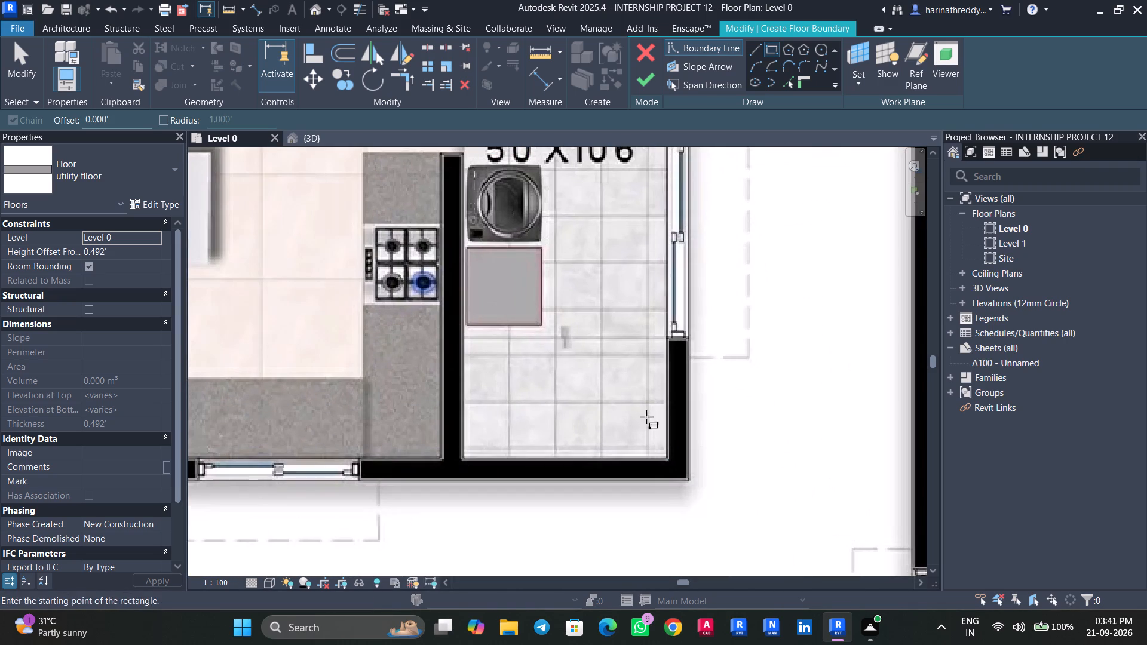
pyautogui.moveTo(668, 459); pyautogui.dragTo(668, 453)
pyautogui.moveTo(487, 237); pyautogui.dragTo(531, 460, button='middle')
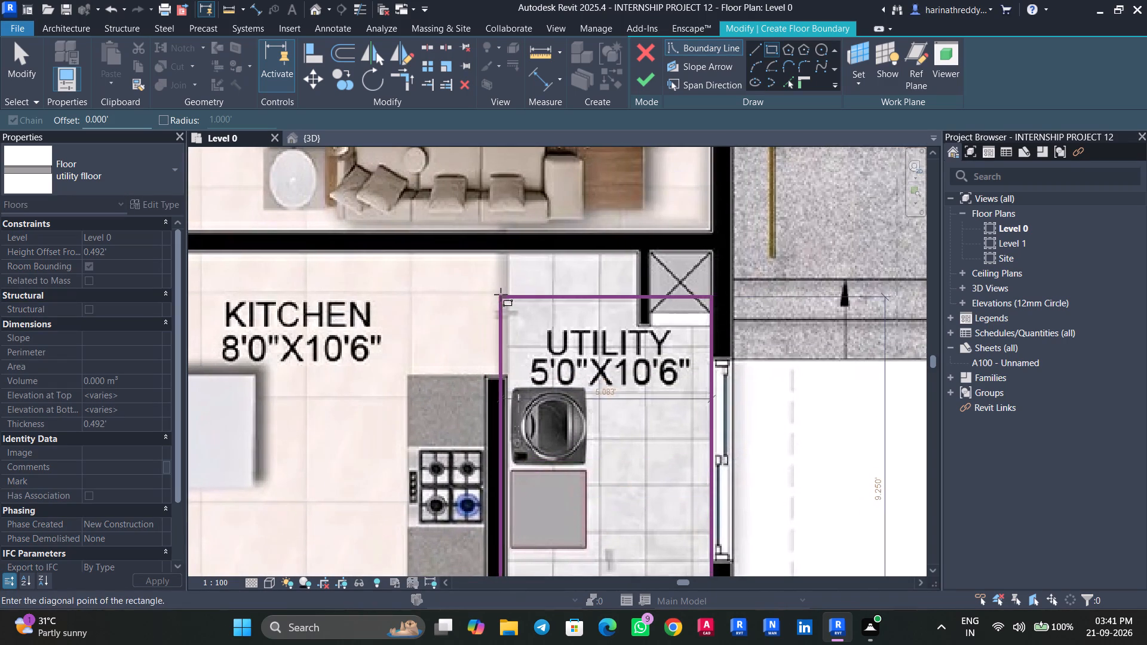
pyautogui.scroll(4, 513, 259)
pyautogui.click(505, 248)
pyautogui.scroll(-5, 537, 385)
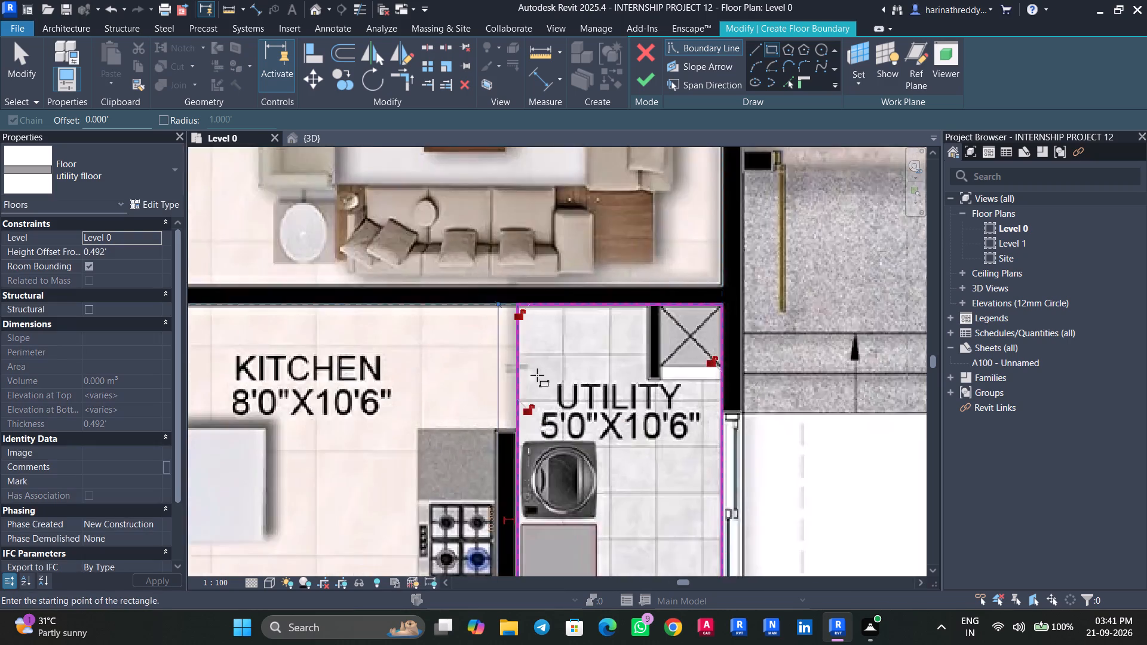
# Draw a rectangular floor boundary around unit 3's 10'6"X5'0" utility, from the outer wall corner to the kitchen edge.
pyautogui.scroll(-3, 537, 375)
pyautogui.scroll(-8, 711, 409)
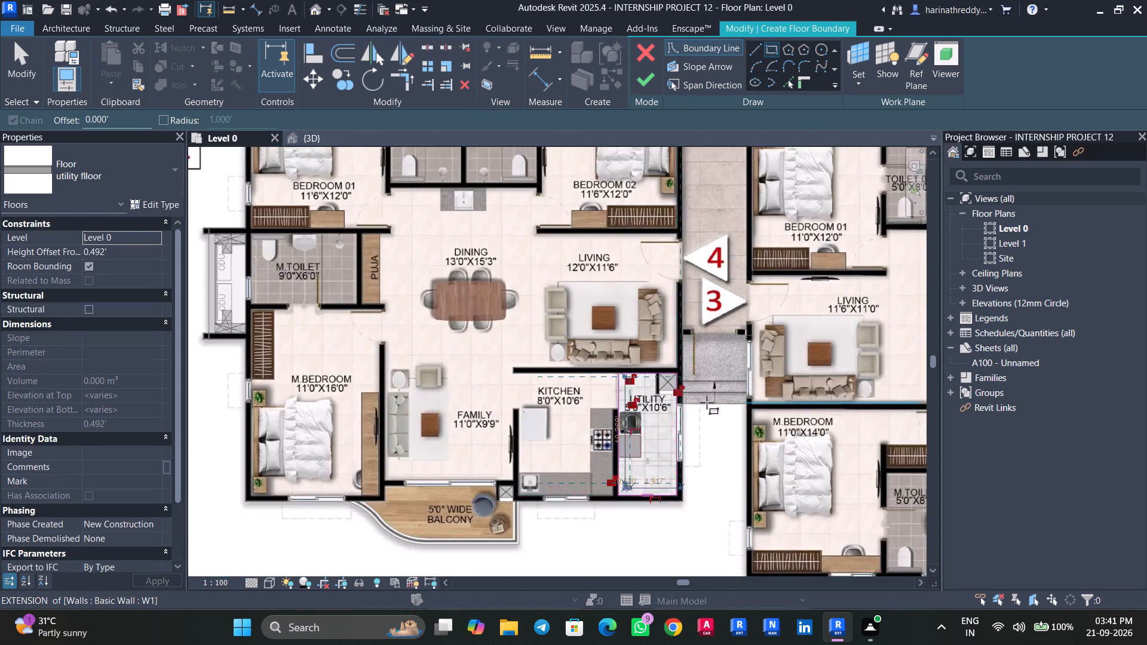
pyautogui.scroll(-2, 707, 403)
pyautogui.moveTo(714, 426); pyautogui.dragTo(559, 277, button='middle')
pyautogui.scroll(5, 802, 330)
pyautogui.scroll(5, 725, 300)
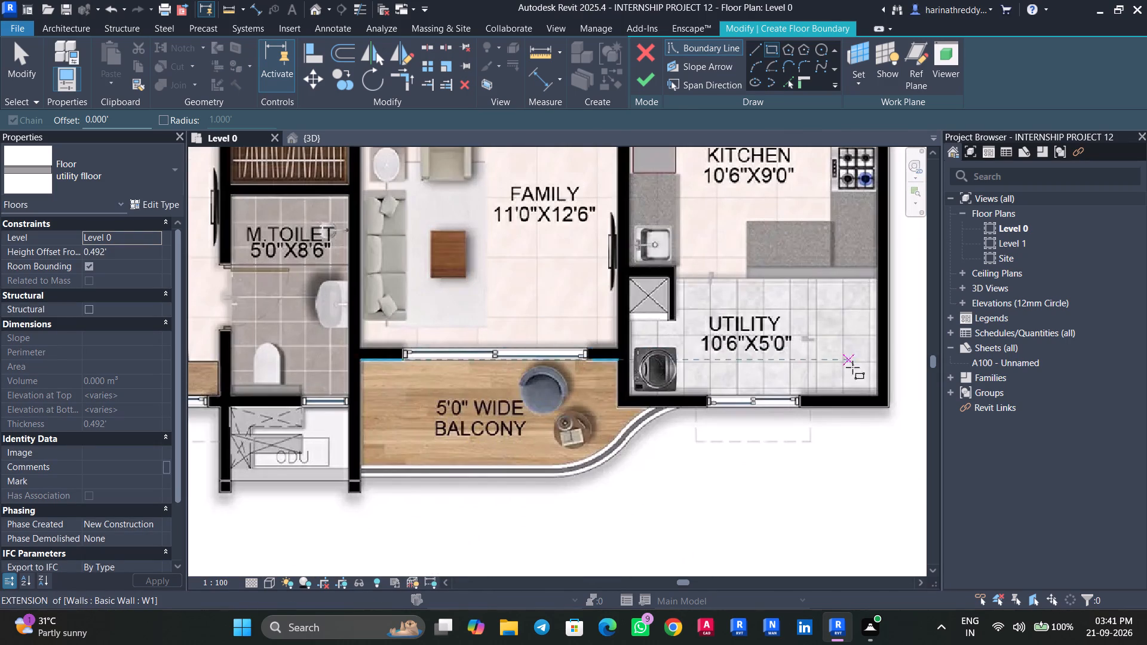
pyautogui.click(877, 392)
pyautogui.scroll(6, 629, 299)
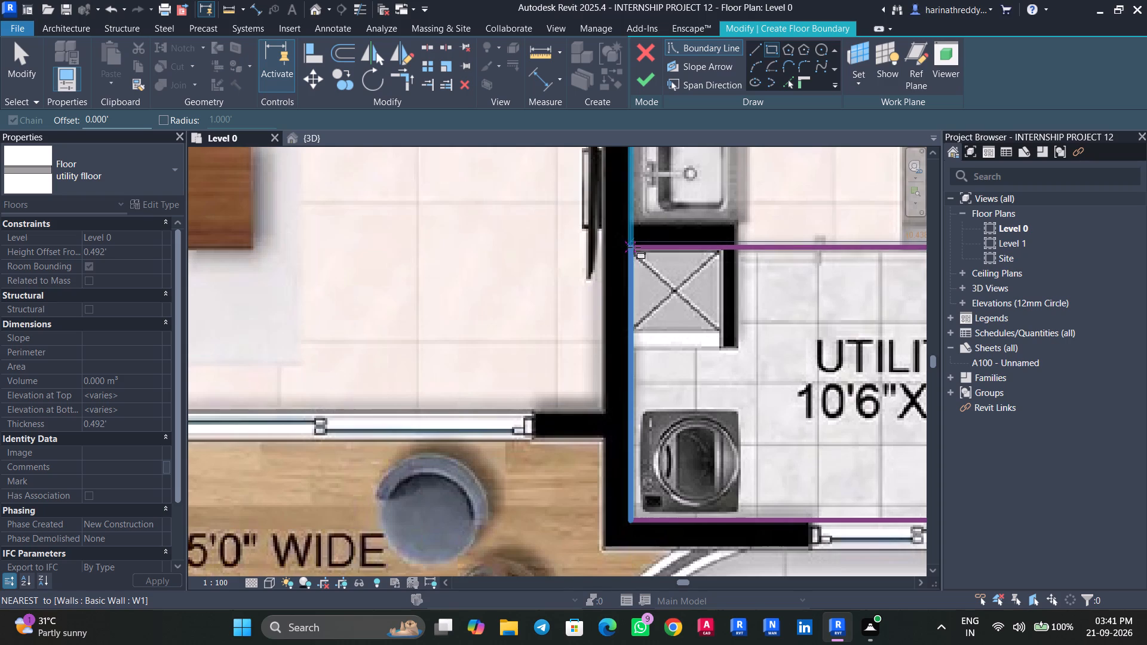
pyautogui.click(634, 247)
# Draw a rectangular floor boundary inside the walls of unit 2's 5'0"X9'3" utility beside the master toilet.
pyautogui.scroll(-14, 687, 360)
pyautogui.moveTo(717, 234); pyautogui.dragTo(728, 462, button='middle')
pyautogui.moveTo(725, 397); pyautogui.dragTo(746, 472, button='middle')
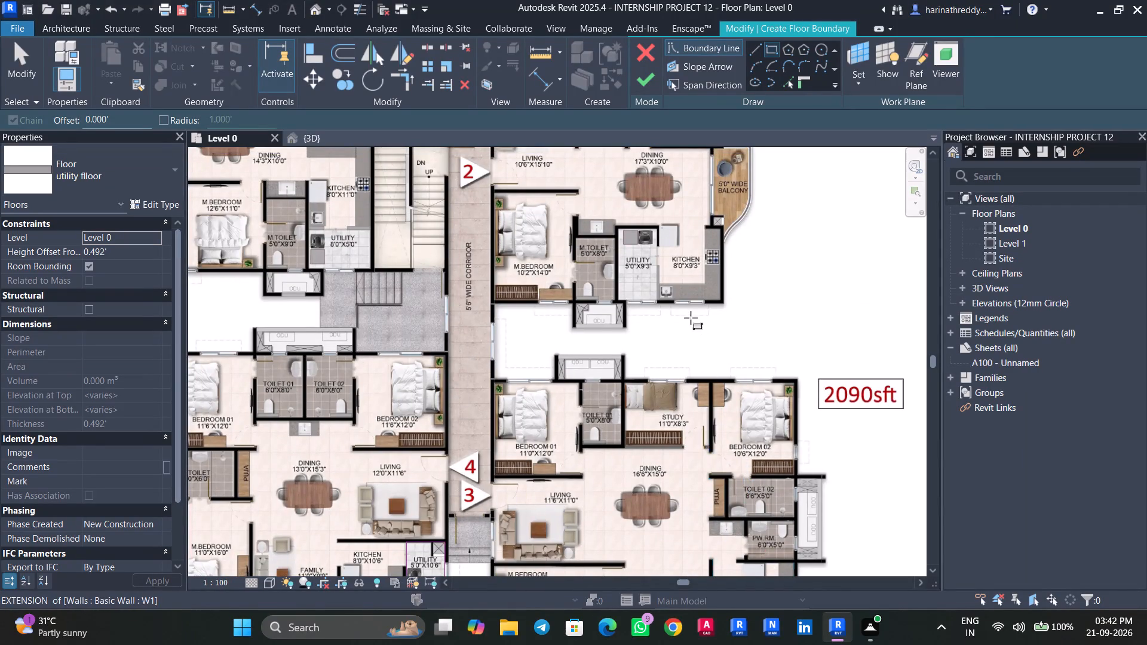
pyautogui.scroll(3, 658, 263)
pyautogui.scroll(-1, 658, 263)
pyautogui.scroll(2, 658, 263)
pyautogui.scroll(5, 605, 247)
pyautogui.moveTo(610, 260); pyautogui.dragTo(627, 419, button='middle')
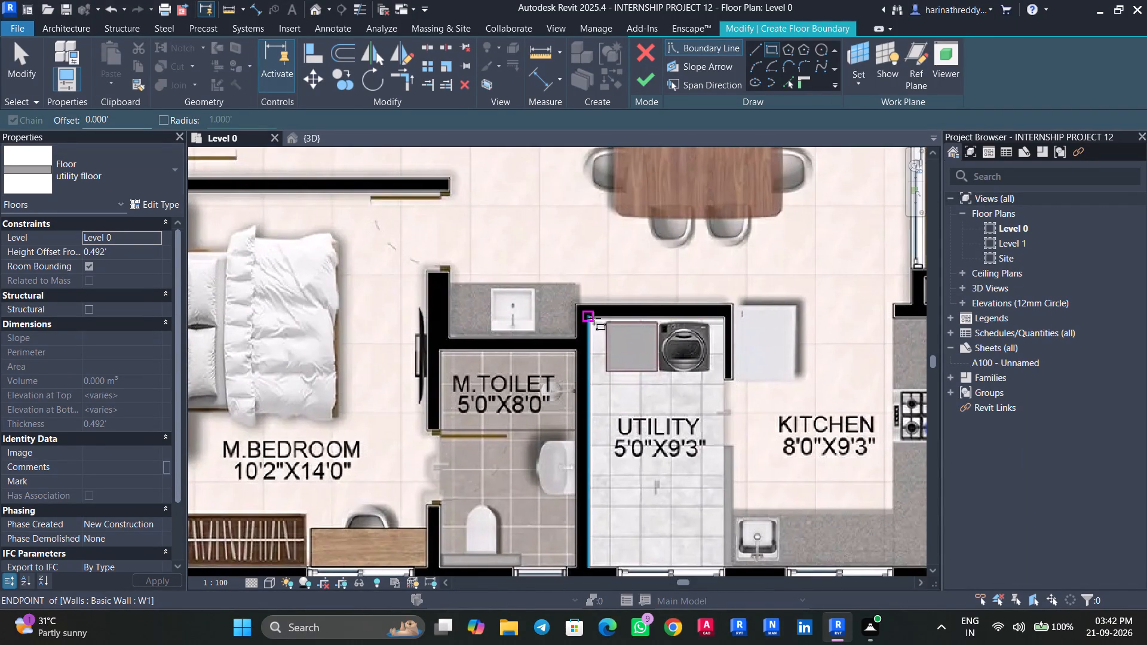
pyautogui.click(590, 320)
pyautogui.moveTo(659, 457); pyautogui.dragTo(658, 359, button='middle')
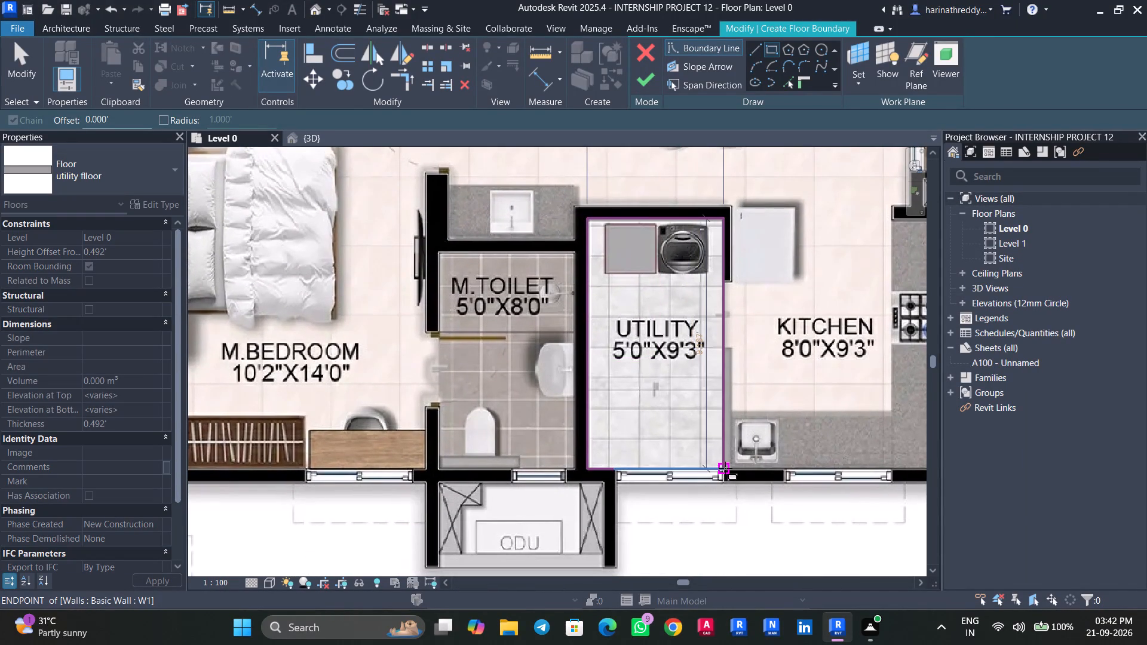
pyautogui.click(723, 466)
pyautogui.moveTo(637, 389); pyautogui.dragTo(567, 429, button='middle')
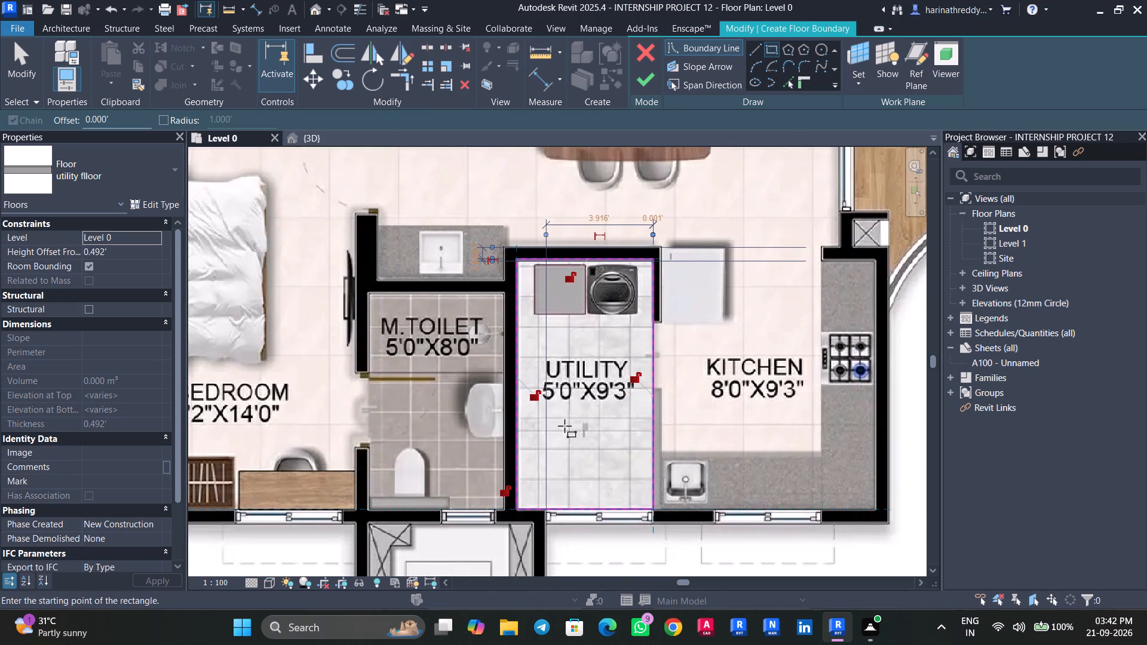
# Draw a rectangular floor boundary about 4.9 ft deep around unit 8's 10'6"X5'0" utility, up to the kitchen edge.
pyautogui.scroll(-6, 749, 388)
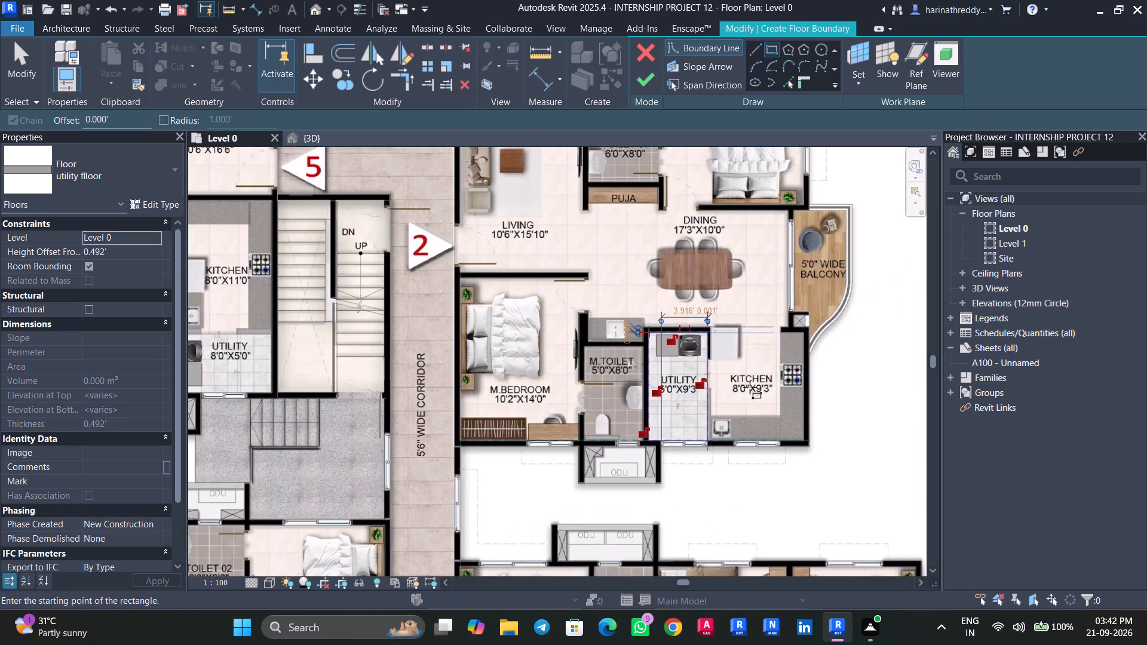
pyautogui.moveTo(739, 348); pyautogui.dragTo(756, 509, button='middle')
pyautogui.scroll(-4, 746, 435)
pyautogui.moveTo(749, 448); pyautogui.dragTo(757, 492, button='middle')
pyautogui.moveTo(749, 411); pyautogui.dragTo(763, 538, button='middle')
pyautogui.moveTo(755, 484); pyautogui.dragTo(759, 554, button='middle')
pyautogui.moveTo(719, 447); pyautogui.dragTo(748, 546, button='middle')
pyautogui.moveTo(622, 486); pyautogui.dragTo(702, 547, button='middle')
pyautogui.moveTo(657, 420); pyautogui.dragTo(703, 558, button='middle')
pyautogui.scroll(7, 744, 413)
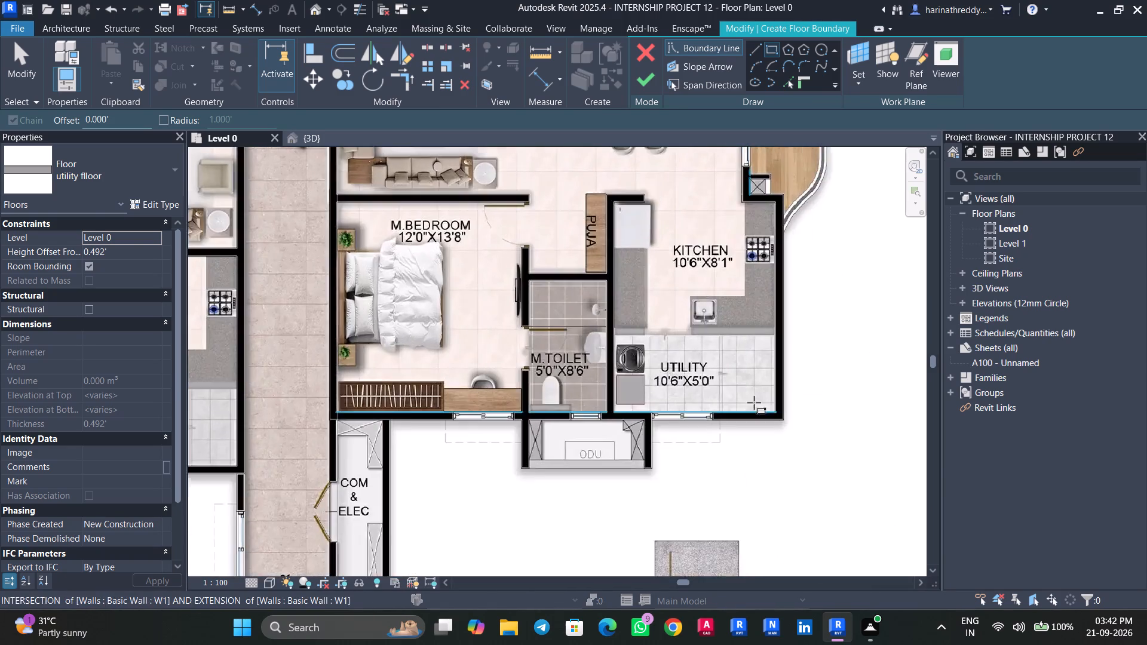
pyautogui.scroll(2, 754, 403)
pyautogui.click(788, 415)
pyautogui.scroll(1, 554, 308)
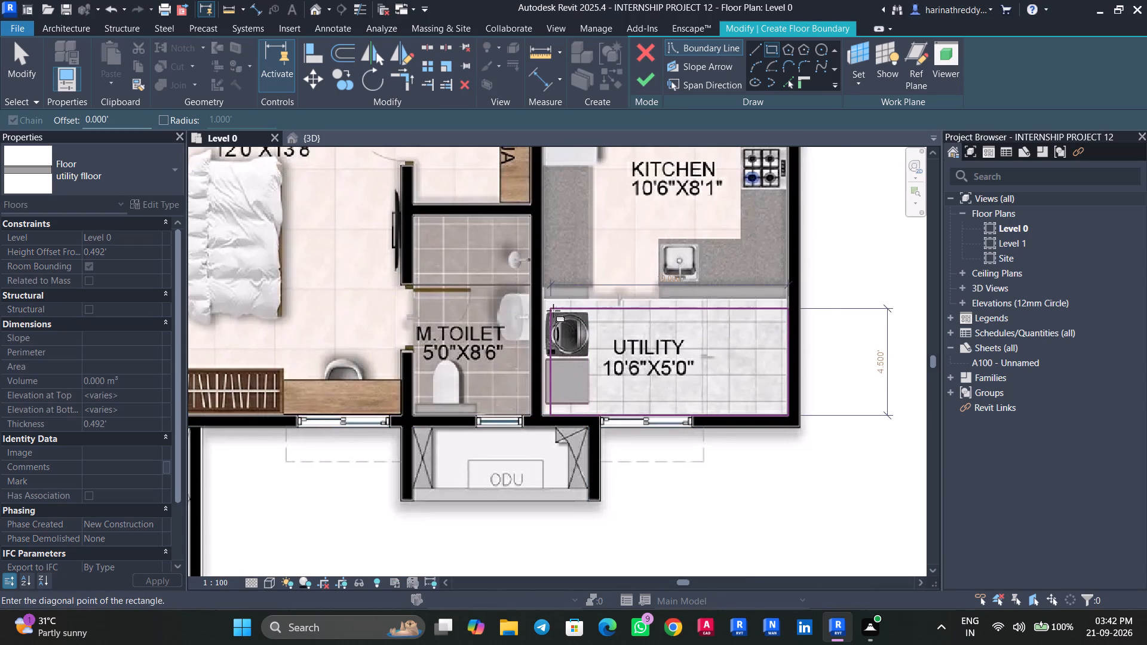
pyautogui.click(539, 297)
pyautogui.scroll(-9, 608, 363)
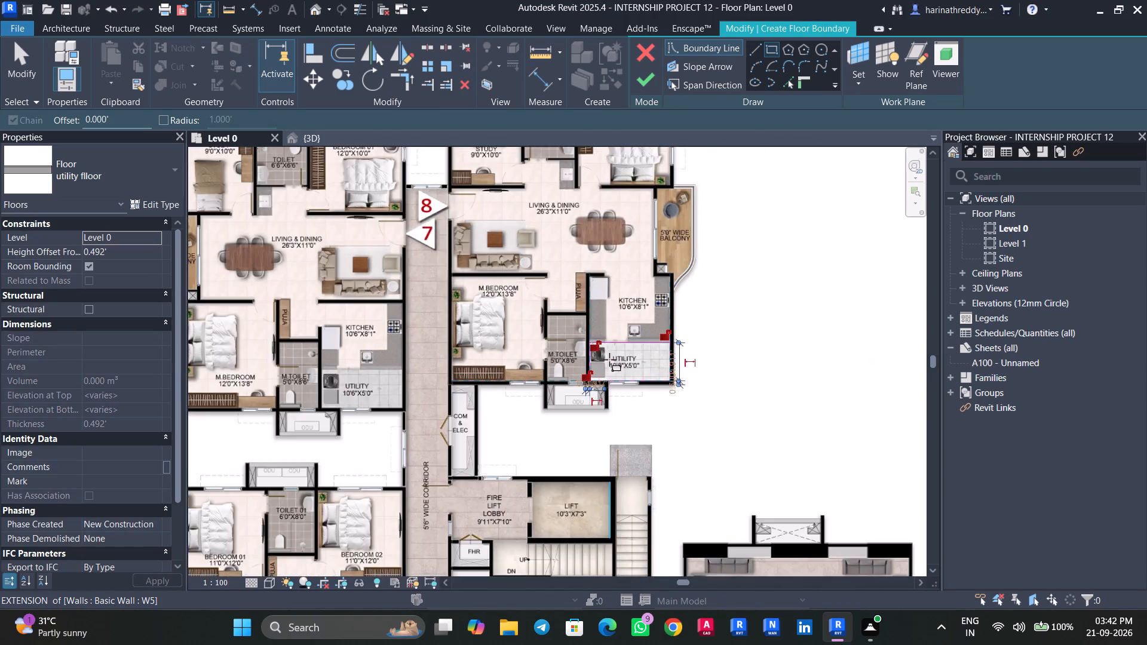
pyautogui.scroll(17, 640, 338)
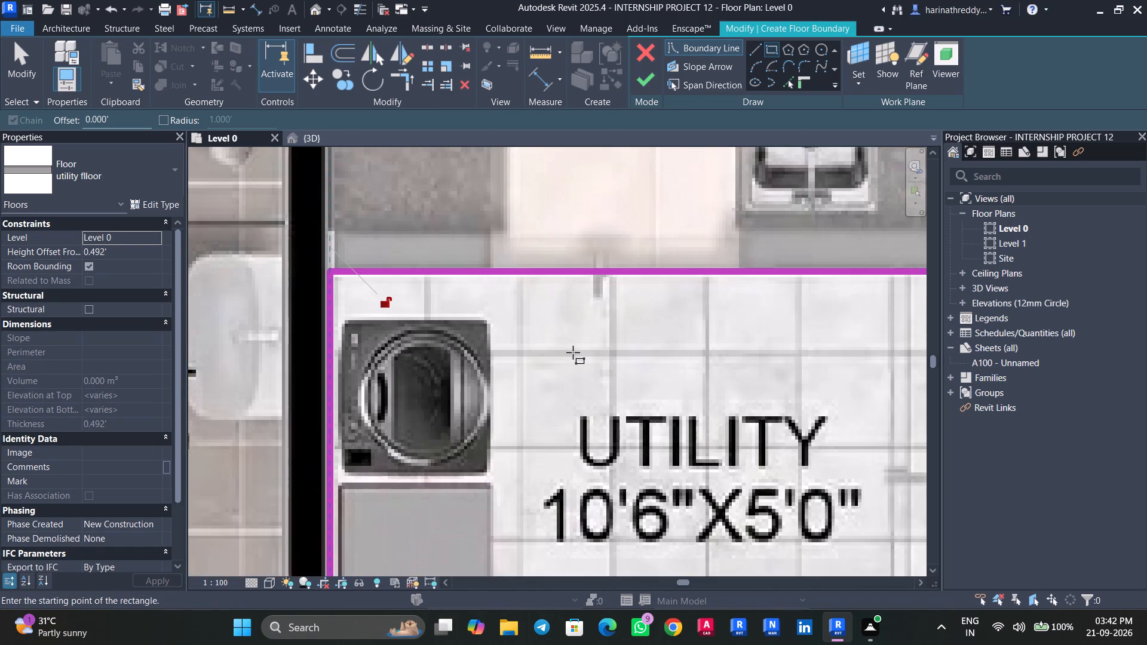
pyautogui.scroll(-9, 573, 352)
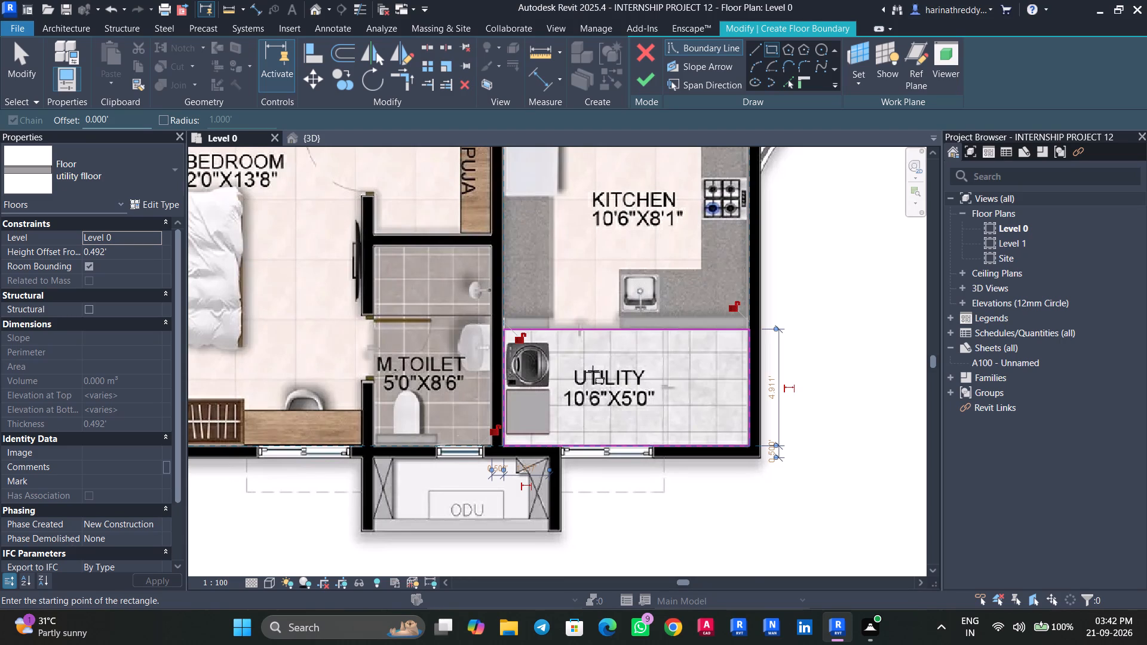
pyautogui.scroll(-11, 600, 373)
pyautogui.moveTo(631, 311); pyautogui.dragTo(749, 403, button='middle')
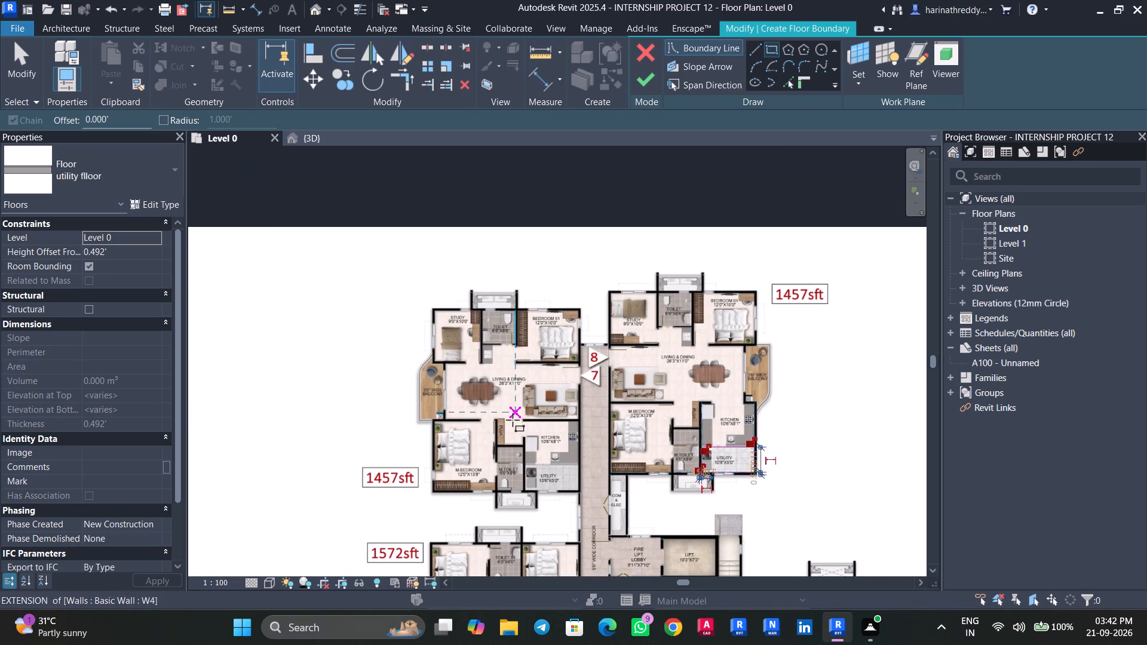
# Draw a rectangular floor boundary around unit 7's 10'6"X5'0" utility, from the outer wall corner to the kitchen edge.
pyautogui.scroll(7, 524, 431)
pyautogui.moveTo(559, 483); pyautogui.dragTo(548, 456, button='middle')
pyautogui.moveTo(528, 488); pyautogui.dragTo(530, 374, button='middle')
pyautogui.scroll(6, 524, 401)
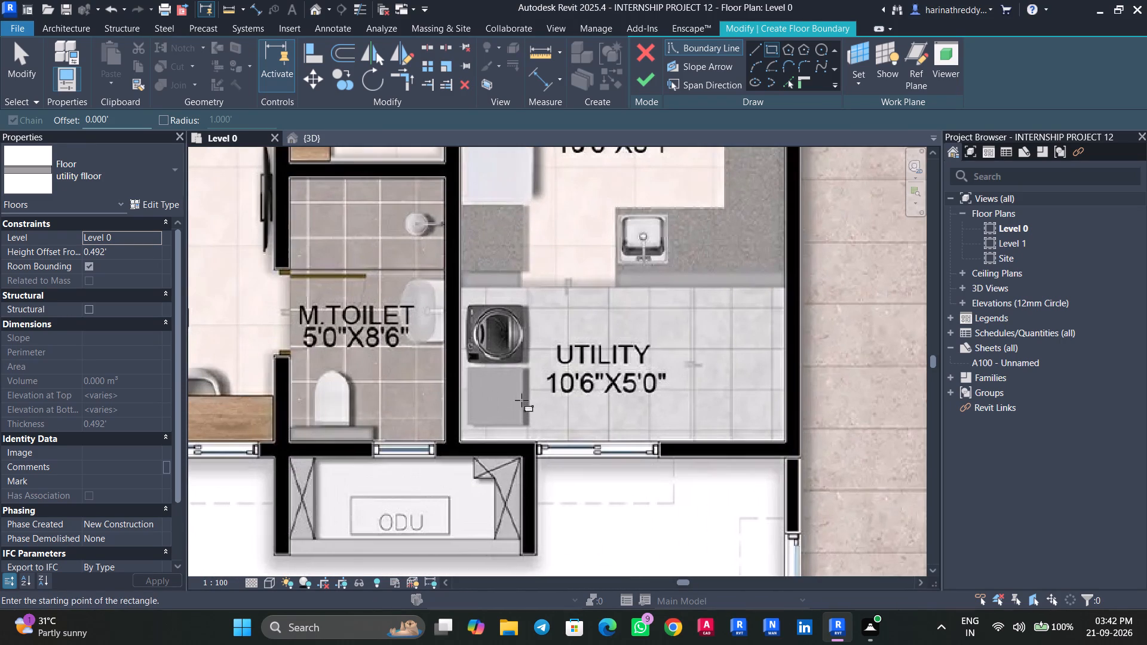
pyautogui.click(782, 440)
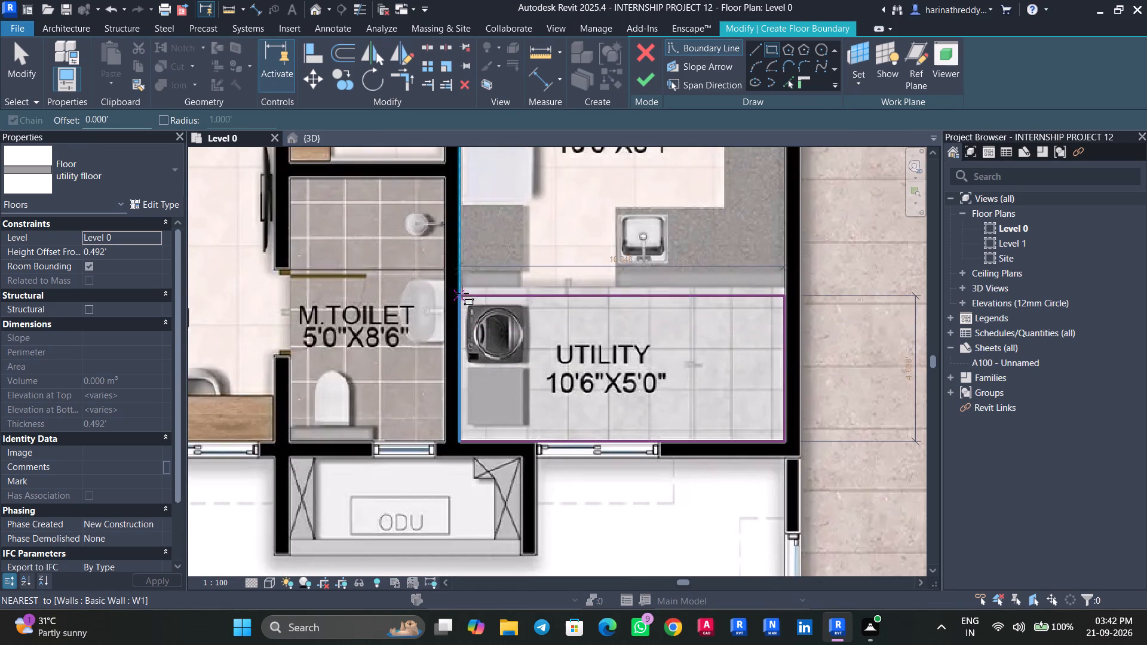
pyautogui.scroll(4, 462, 285)
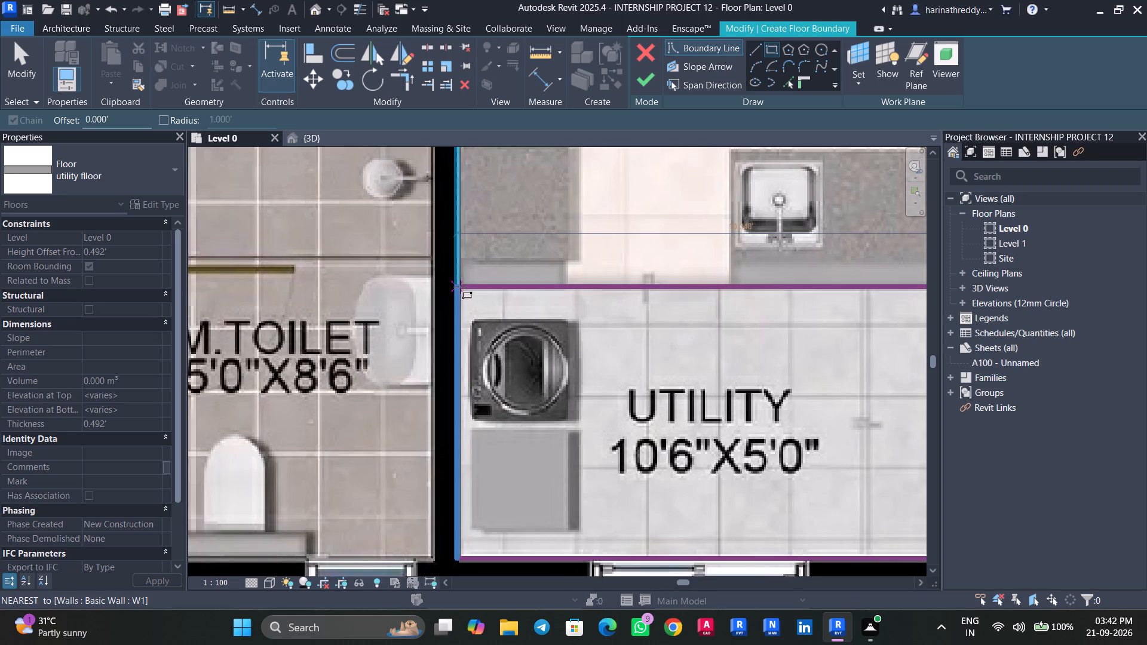
pyautogui.click(460, 287)
# Draw a rectangular floor boundary around unit 6's 8'5"X5'0" utility, between the corridor wall and the master toilet wall.
pyautogui.scroll(-14, 502, 376)
pyautogui.moveTo(531, 396); pyautogui.dragTo(622, 265, button='middle')
pyautogui.scroll(1, 622, 266)
pyautogui.scroll(2, 518, 416)
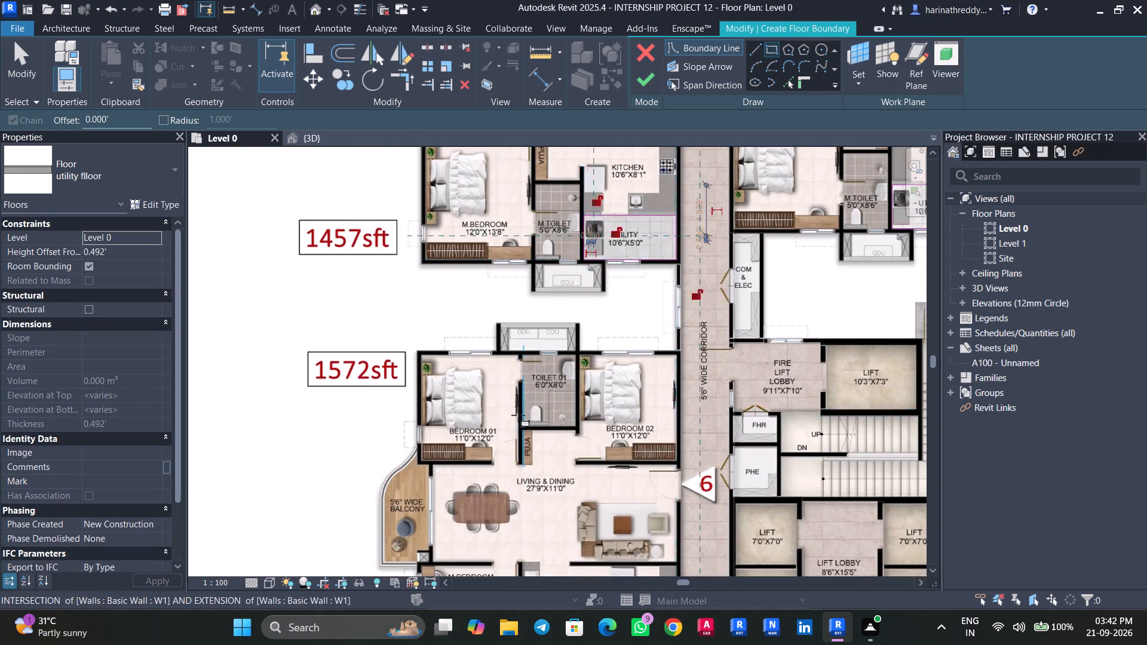
pyautogui.scroll(1, 518, 415)
pyautogui.scroll(1, 572, 435)
pyautogui.moveTo(573, 435); pyautogui.dragTo(539, 257, button='middle')
pyautogui.scroll(1, 530, 386)
pyautogui.moveTo(534, 377); pyautogui.dragTo(537, 305, button='middle')
pyautogui.moveTo(532, 379); pyautogui.dragTo(575, 210, button='middle')
pyautogui.moveTo(589, 338); pyautogui.dragTo(589, 249, button='middle')
pyautogui.scroll(6, 835, 419)
pyautogui.click(831, 432)
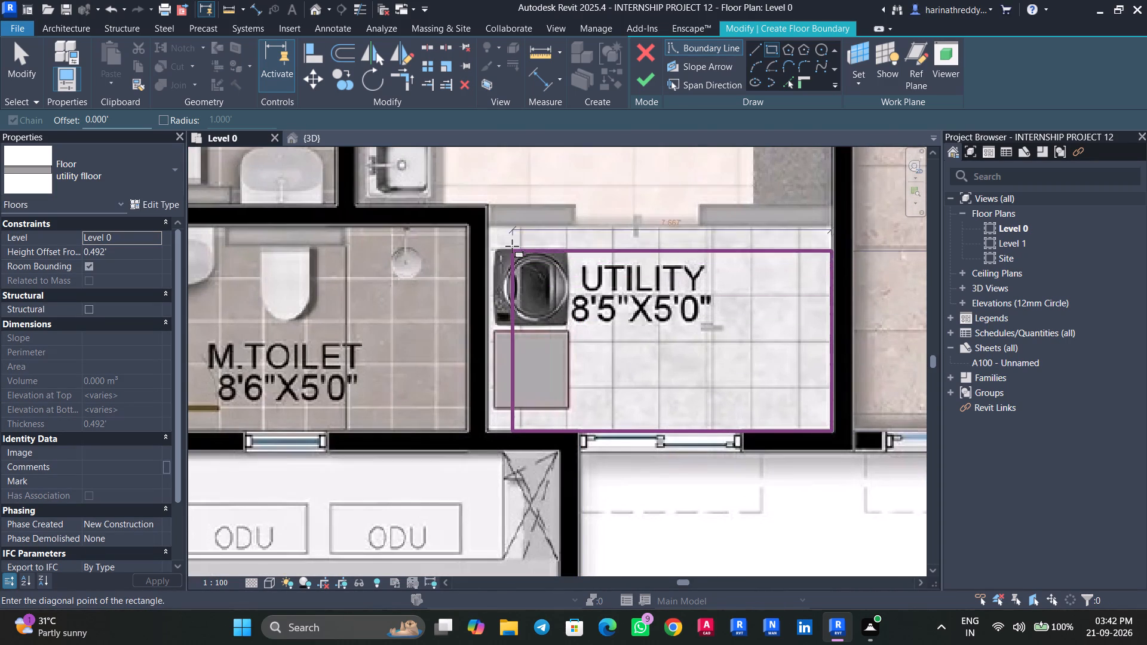
pyautogui.click(490, 228)
# Draw a rectangular floor boundary about 7.9 ft wide around unit 5's 8'0"X5'0" utility, up to the kitchen edge.
pyautogui.scroll(-11, 556, 325)
pyautogui.moveTo(597, 447); pyautogui.dragTo(565, 254, button='middle')
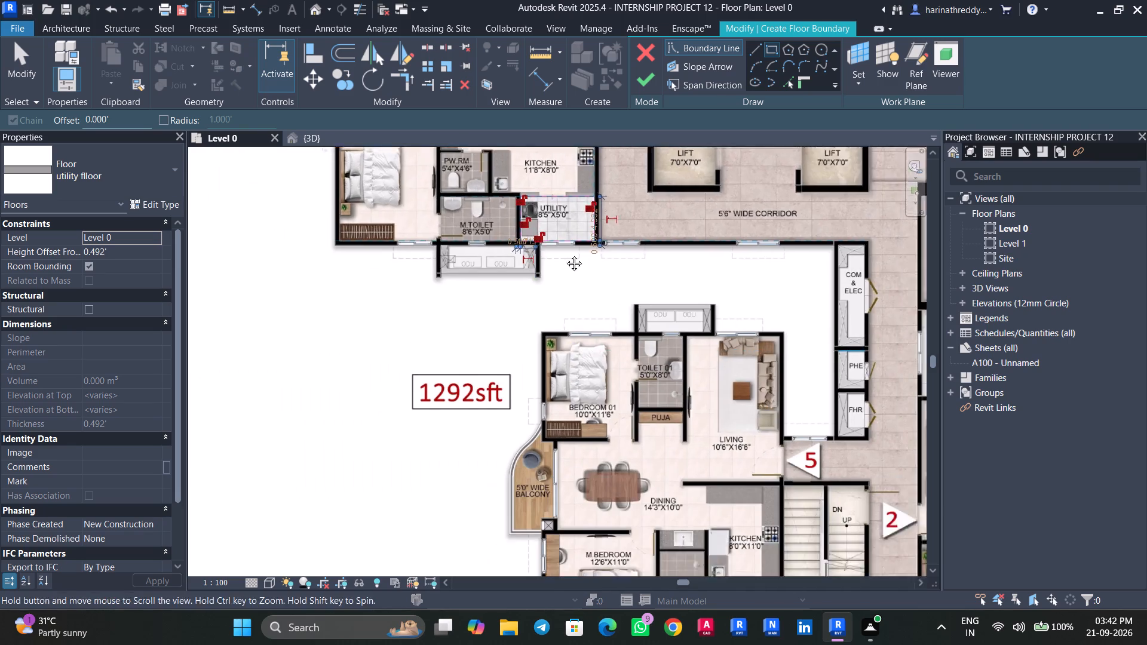
pyautogui.moveTo(565, 254); pyautogui.dragTo(563, 248, button='middle')
pyautogui.moveTo(614, 382); pyautogui.dragTo(530, 293, button='middle')
pyautogui.scroll(9, 682, 426)
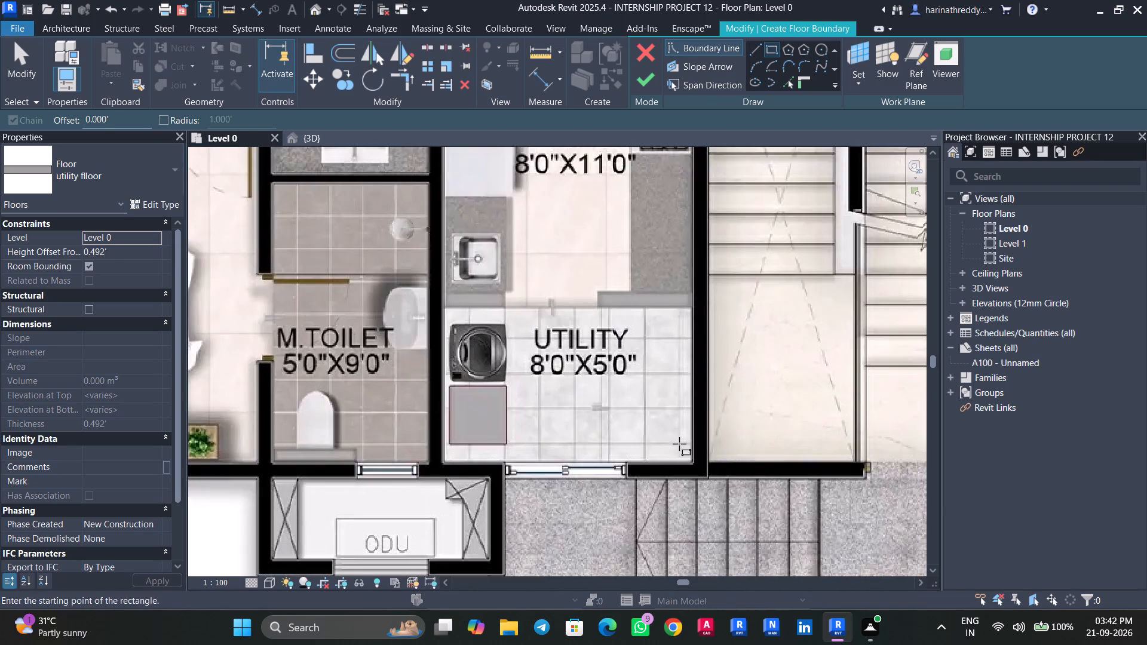
pyautogui.scroll(4, 689, 463)
pyautogui.click(693, 463)
pyautogui.moveTo(407, 309); pyautogui.dragTo(645, 376, button='middle')
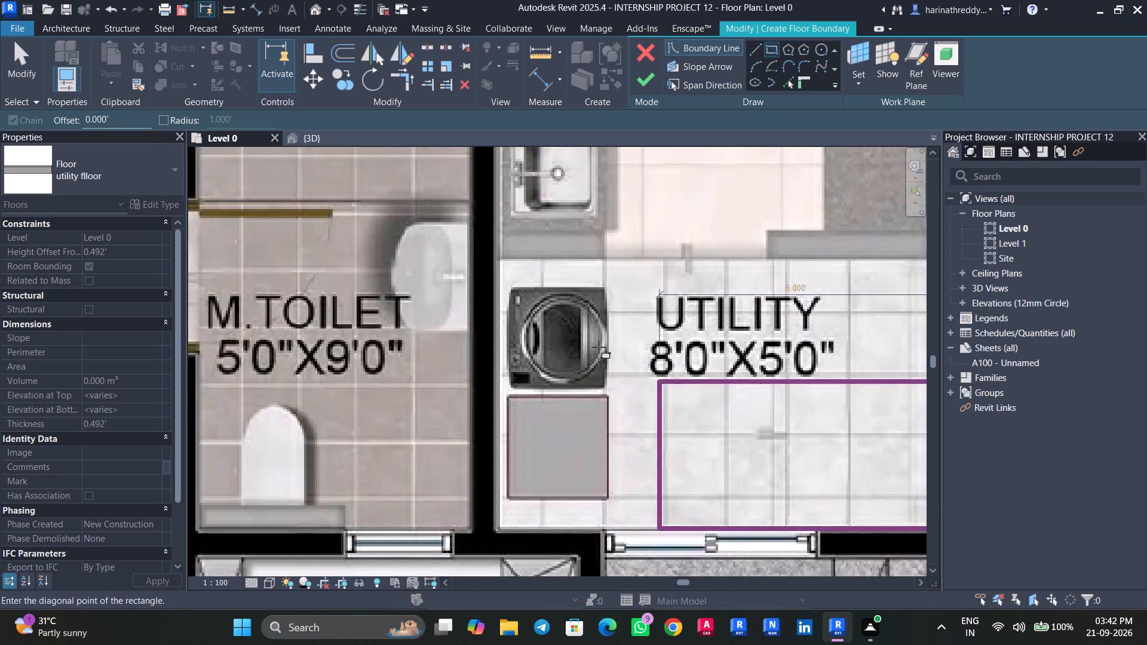
pyautogui.click(501, 259)
# Check the remaining units for utility boundaries and finish the sketch to create the utility floor.
pyautogui.scroll(1, 519, 339)
pyautogui.scroll(-14, 519, 339)
pyautogui.scroll(1, 519, 337)
pyautogui.scroll(-3, 519, 337)
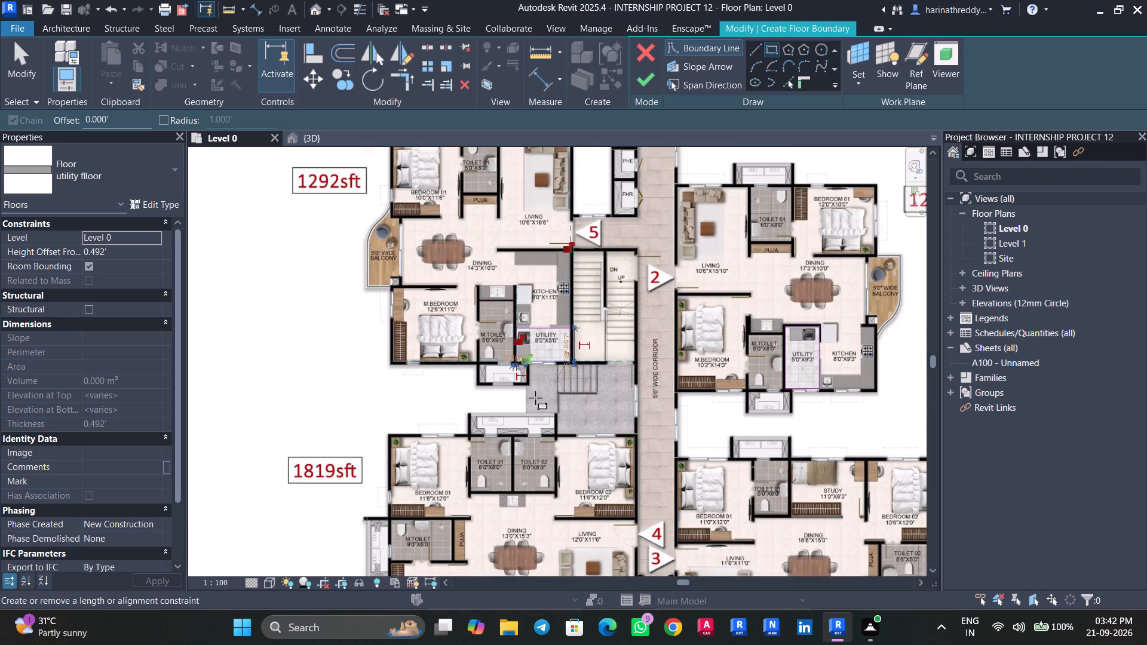
pyautogui.moveTo(544, 437); pyautogui.dragTo(541, 337, button='middle')
pyautogui.moveTo(561, 417); pyautogui.dragTo(553, 302, button='middle')
pyautogui.scroll(4, 561, 418)
pyautogui.scroll(-2, 560, 404)
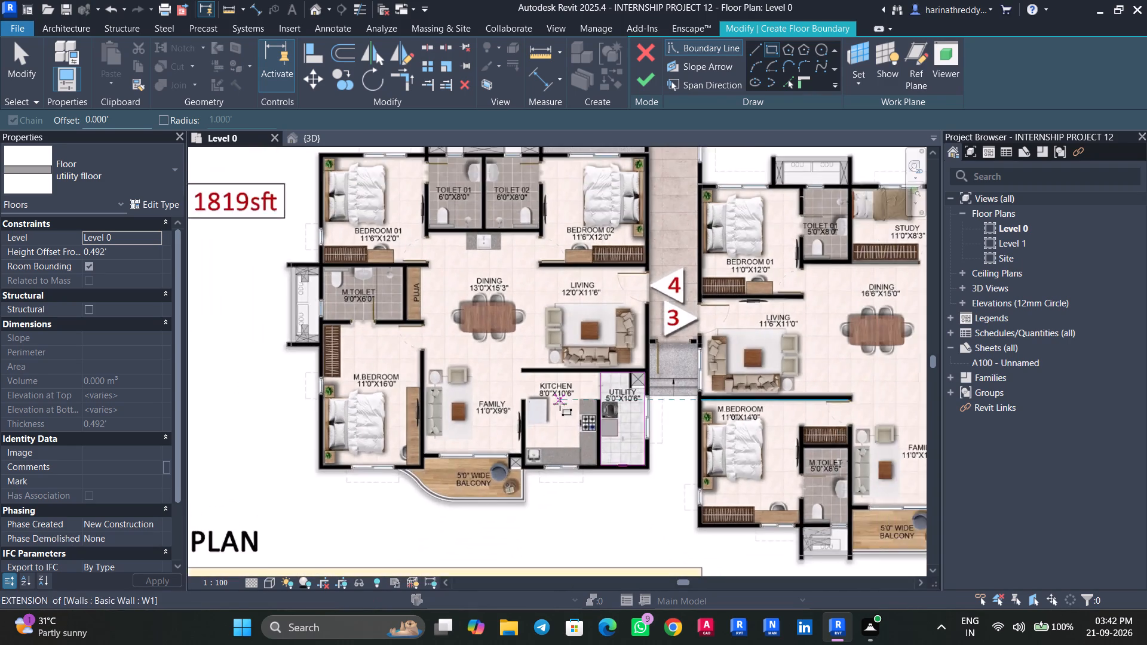
pyautogui.scroll(-1, 560, 404)
pyautogui.moveTo(560, 404); pyautogui.dragTo(424, 500, button='middle')
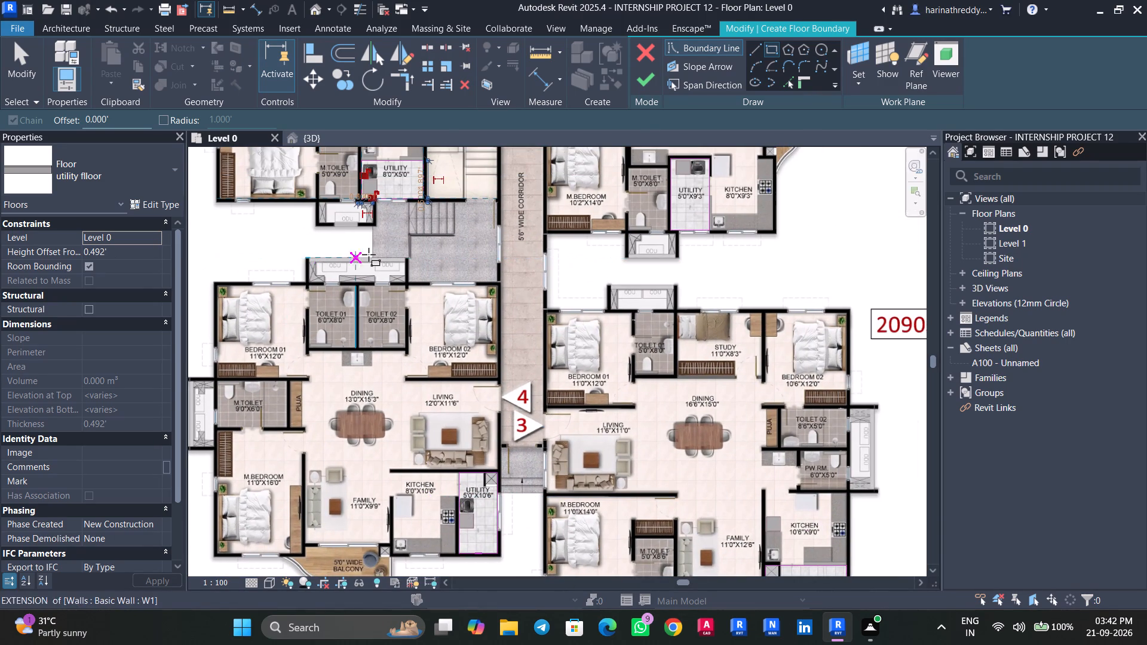
pyautogui.click(633, 81)
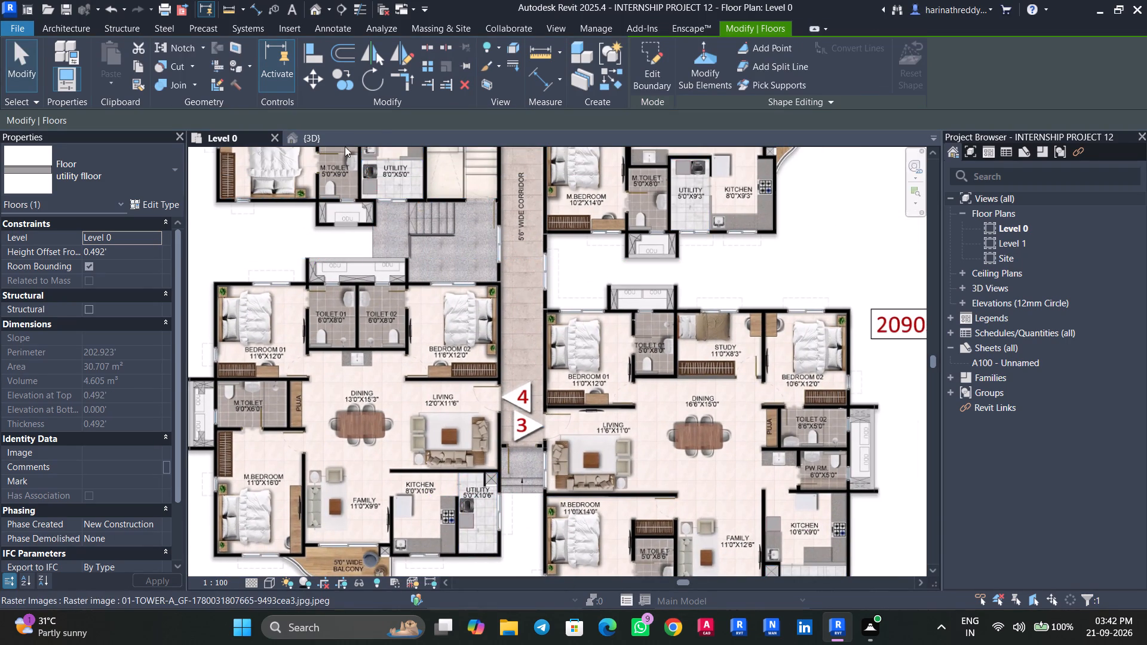
# Inspect the new utility floor together with the bedroom and toilet floors in the 3D view.
pyautogui.click(335, 137)
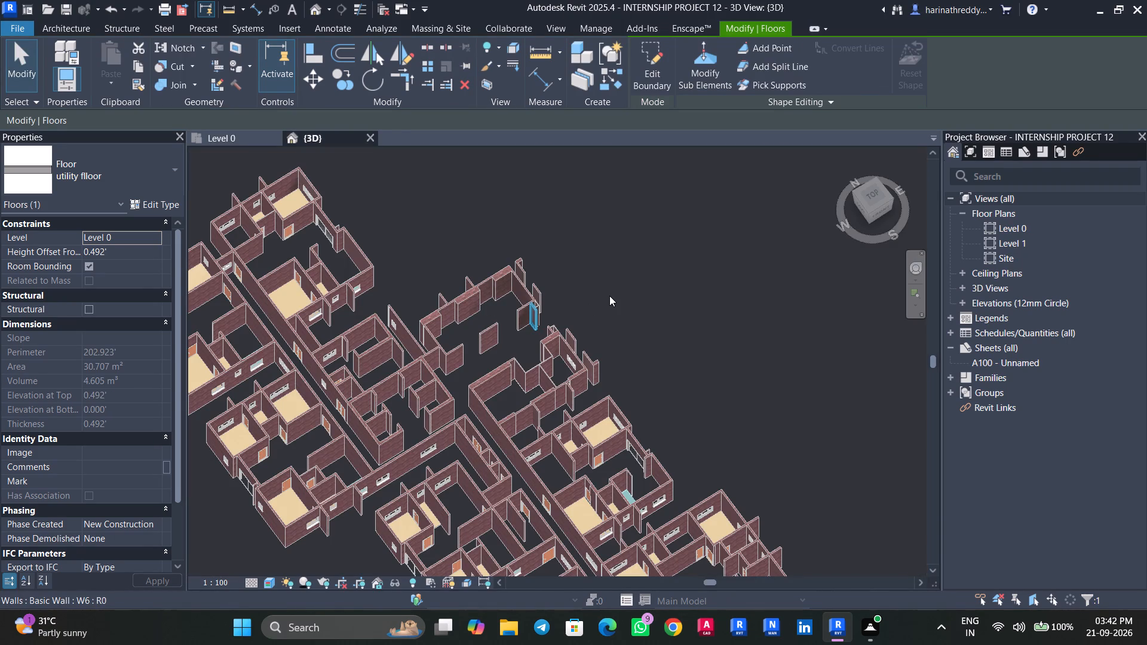
pyautogui.scroll(-4, 609, 296)
pyautogui.scroll(5, 462, 395)
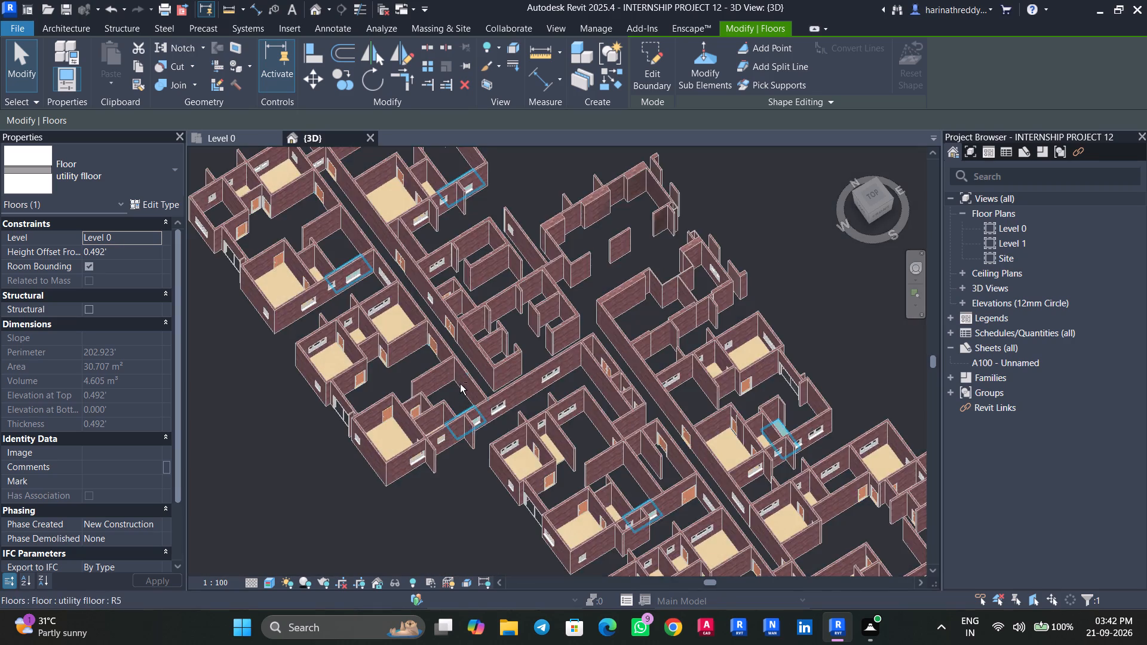
pyautogui.keyDown('shift'); pyautogui.moveTo(465, 392); pyautogui.dragTo(504, 539, button='middle'); pyautogui.keyUp('shift')
pyautogui.keyDown('shift'); pyautogui.scroll(1, 504, 540); pyautogui.keyUp('shift')
pyautogui.scroll(3, 479, 479)
pyautogui.keyDown('shift'); pyautogui.moveTo(430, 454); pyautogui.dragTo(466, 228, button='middle'); pyautogui.keyUp('shift')
pyautogui.keyDown('shift'); pyautogui.scroll(1, 430, 451); pyautogui.keyUp('shift')
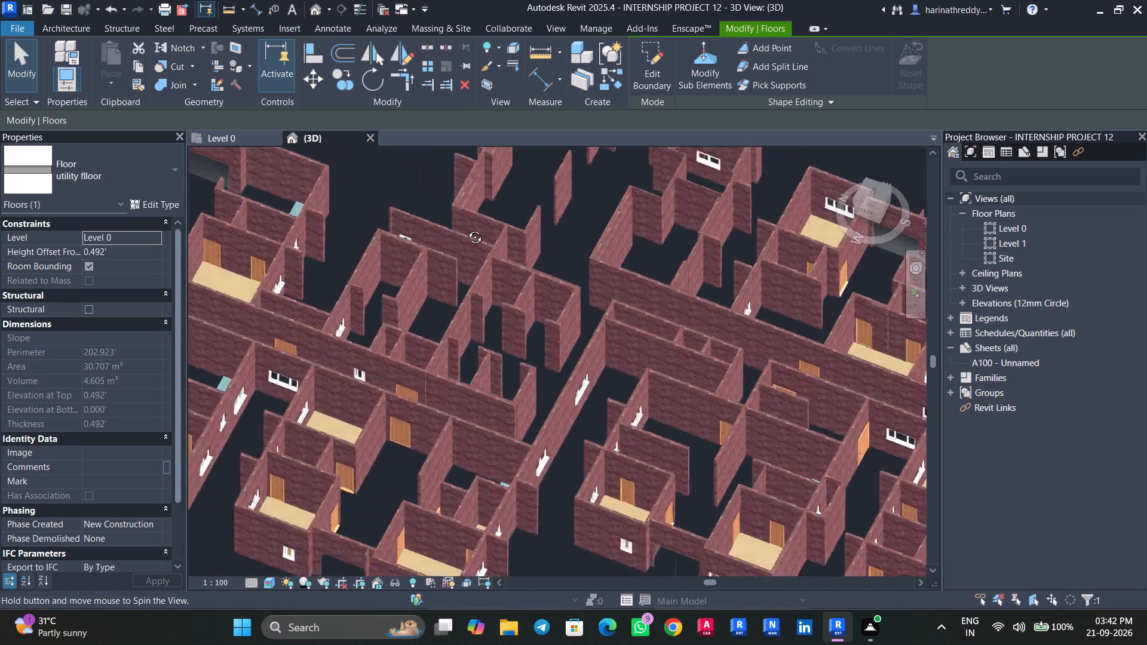
pyautogui.keyDown('shift'); pyautogui.moveTo(466, 228); pyautogui.dragTo(504, 300, button='middle'); pyautogui.keyUp('shift')
pyautogui.press('Escape')
pyautogui.press('Escape')
# Examine the floor coverage in the Level 0 plan around the utilities of units 4 and 5.
pyautogui.click(229, 134)
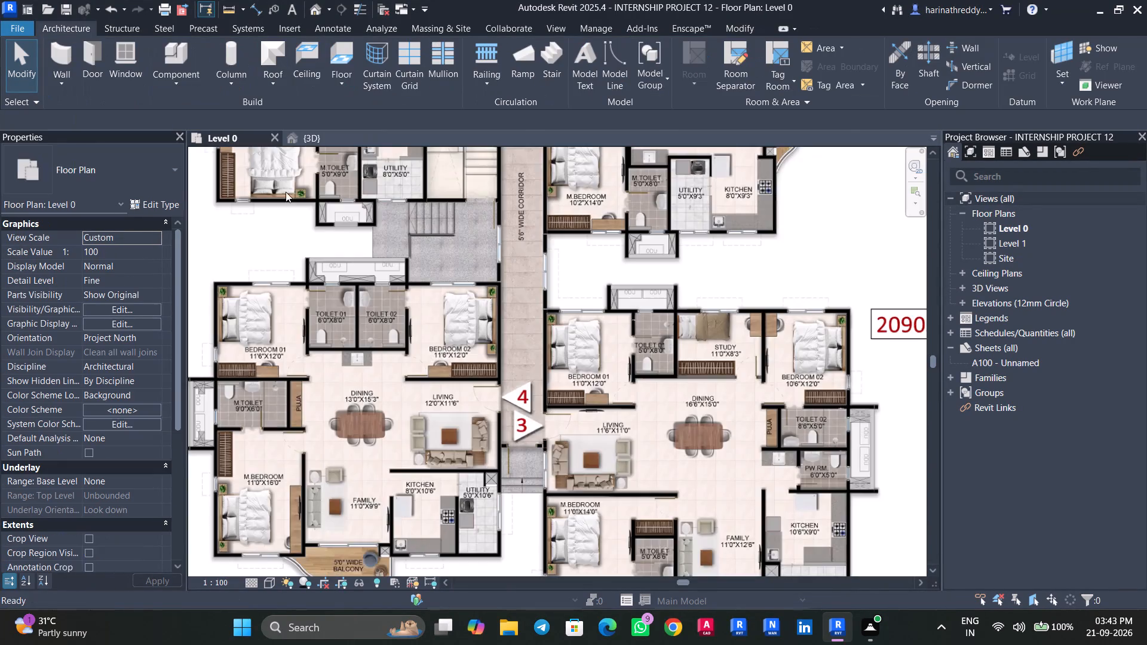
pyautogui.scroll(-4, 541, 338)
pyautogui.scroll(10, 514, 438)
pyautogui.scroll(-8, 499, 441)
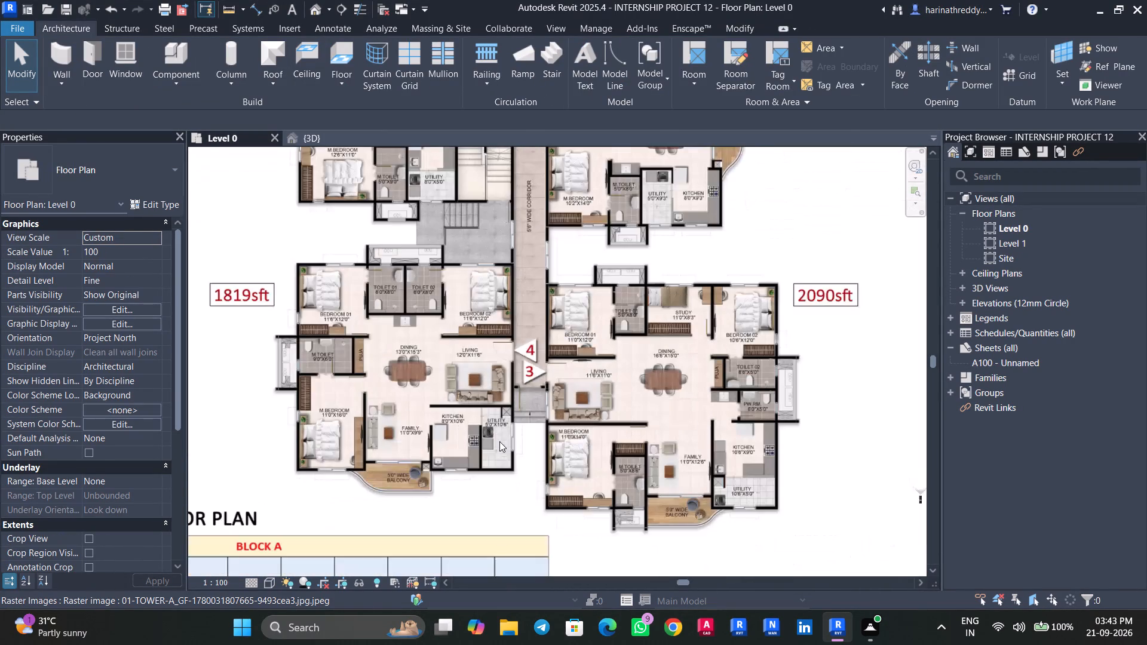
pyautogui.moveTo(503, 443); pyautogui.dragTo(517, 520, button='middle')
pyautogui.moveTo(489, 459); pyautogui.dragTo(508, 388, button='middle')
pyautogui.scroll(5, 518, 456)
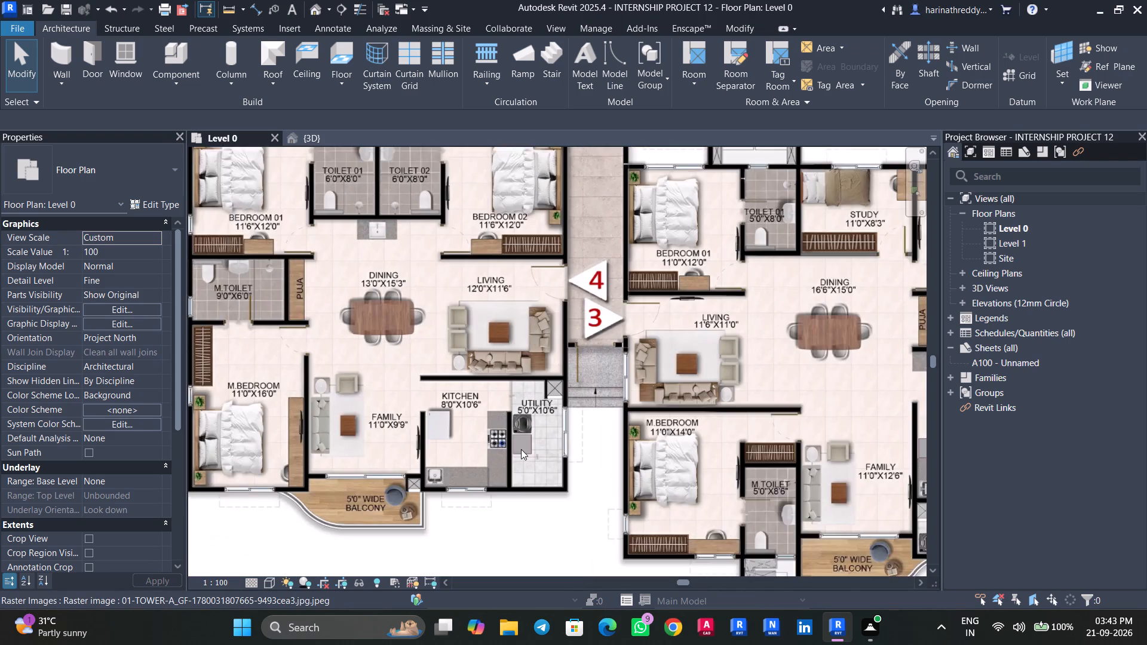
pyautogui.press('Tab')
pyautogui.press('Tab')
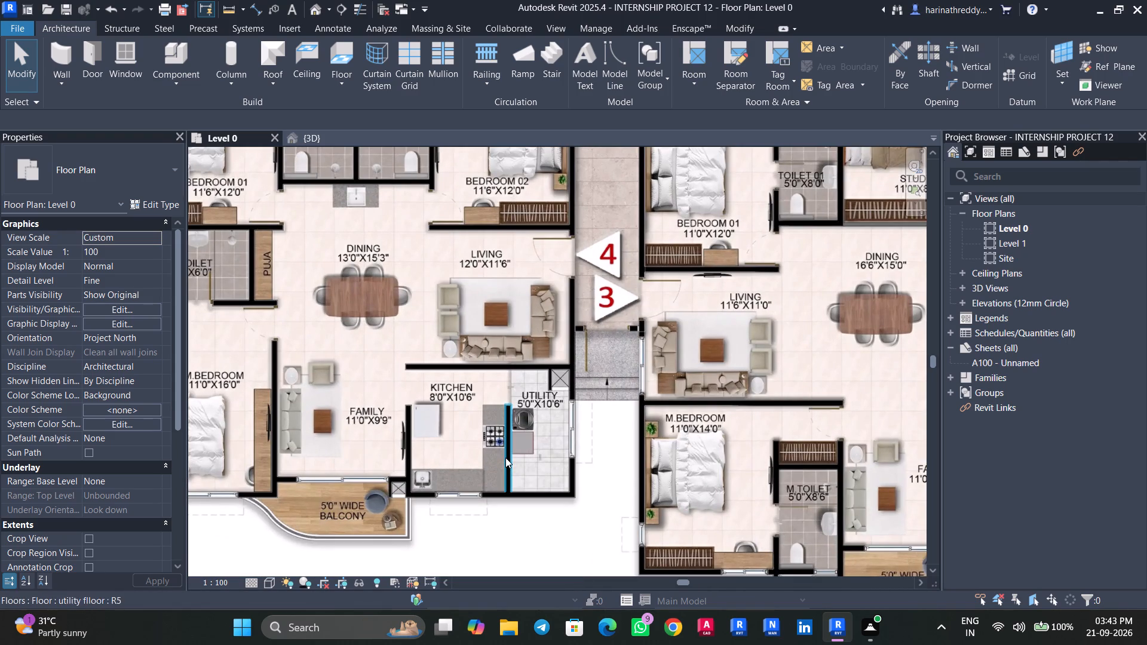
pyautogui.press('Tab')
pyautogui.scroll(-3, 519, 462)
pyautogui.moveTo(522, 393); pyautogui.dragTo(540, 515, button='middle')
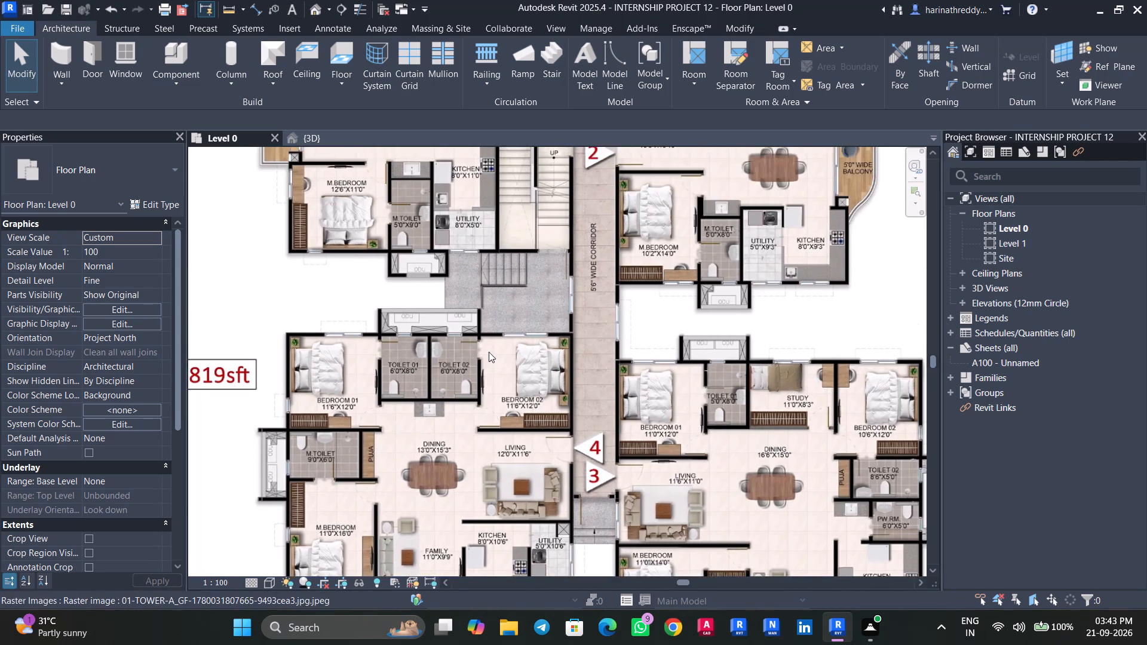
pyautogui.moveTo(492, 378); pyautogui.dragTo(517, 483, button='middle')
pyautogui.scroll(3, 477, 379)
pyautogui.moveTo(494, 336); pyautogui.dragTo(514, 452, button='middle')
pyautogui.scroll(11, 496, 397)
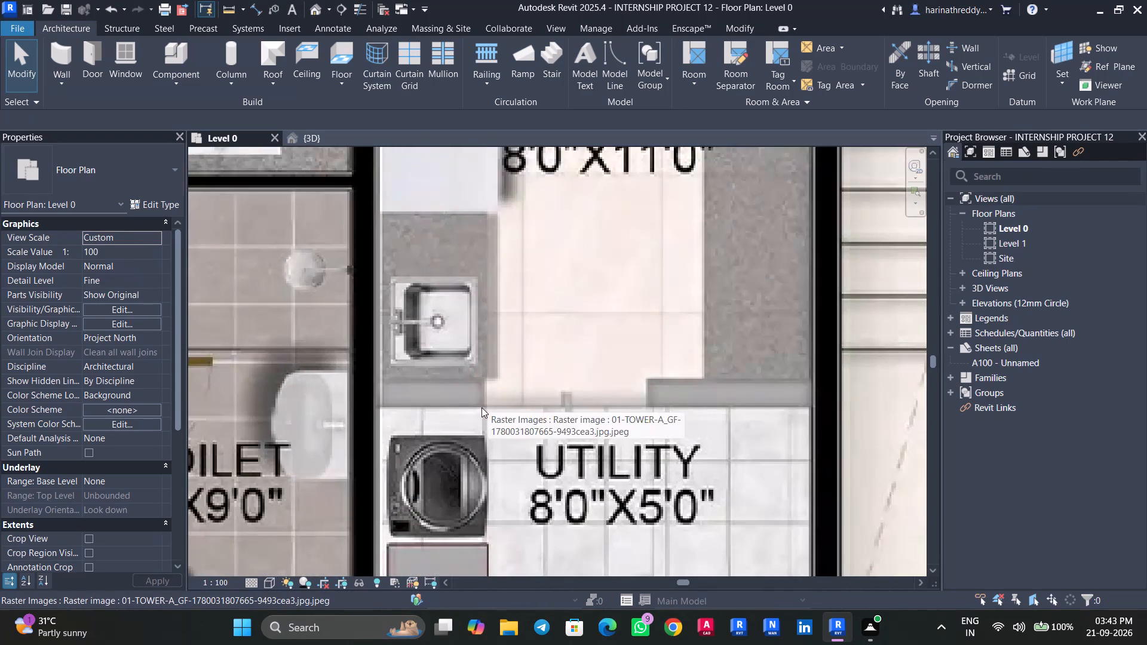
pyautogui.scroll(-5, 481, 412)
pyautogui.press('Tab')
pyautogui.press('Tab')
pyautogui.scroll(-2, 566, 446)
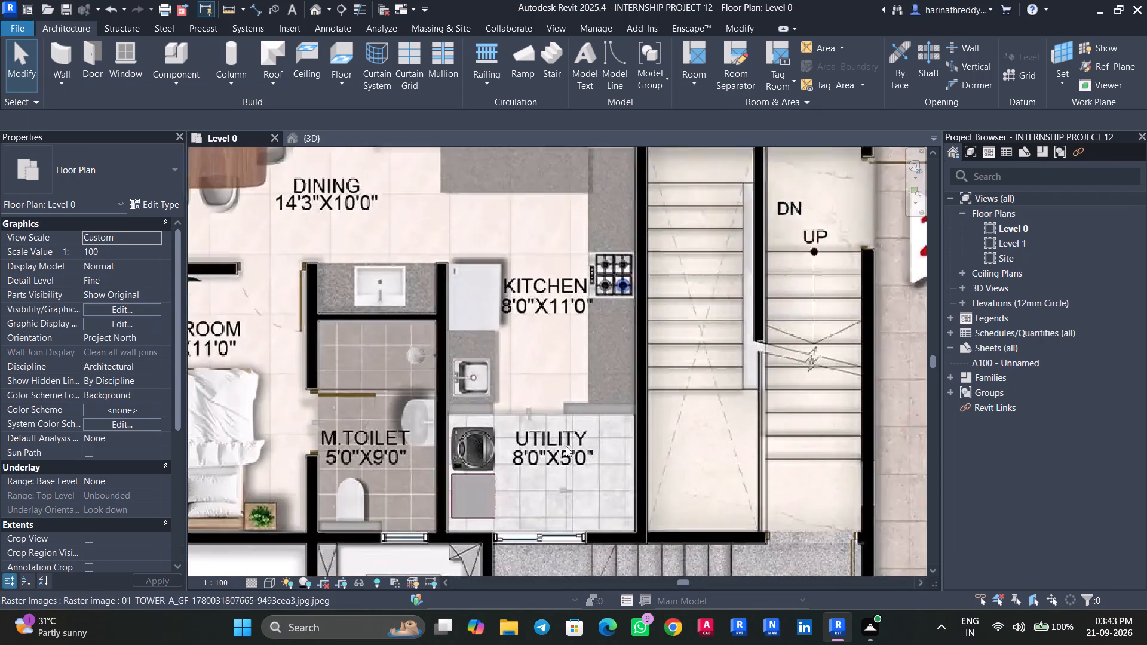
pyautogui.scroll(-1, 566, 446)
pyautogui.press('Tab')
pyautogui.scroll(-3, 424, 435)
pyautogui.scroll(2, 424, 435)
pyautogui.scroll(-8, 427, 431)
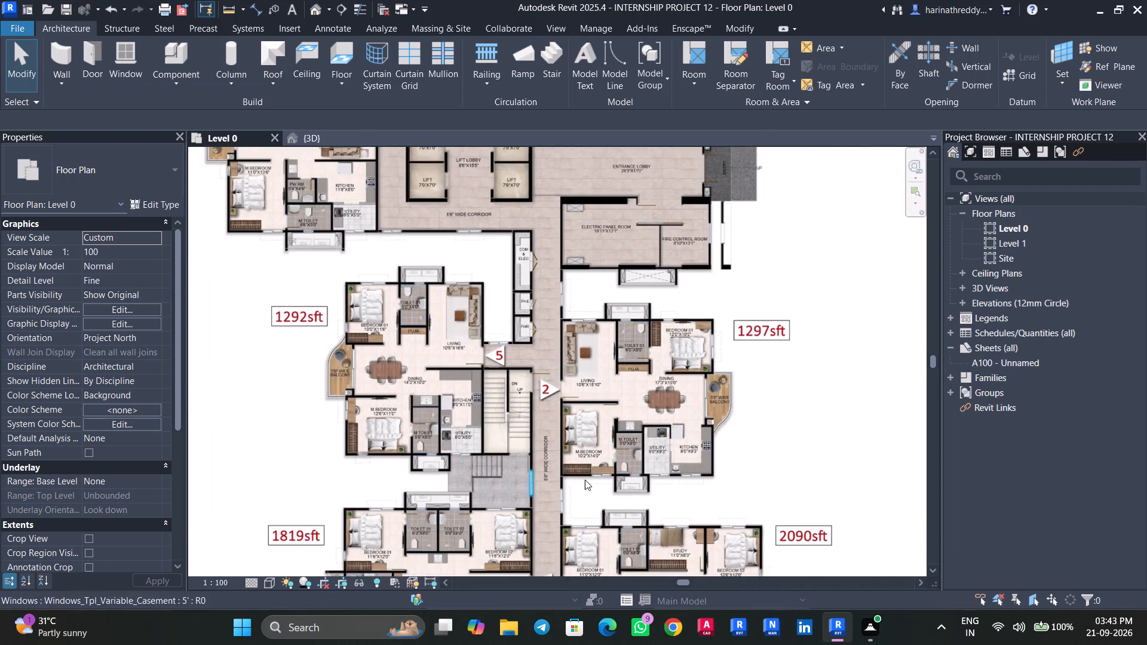
# Select the Toilet floor at unit 3's Toilet 01 and open its boundary for editing.
pyautogui.moveTo(582, 469); pyautogui.dragTo(511, 334, button='middle')
pyautogui.scroll(6, 574, 463)
pyautogui.moveTo(664, 467); pyautogui.dragTo(511, 354, button='middle')
pyautogui.scroll(1, 557, 383)
pyautogui.press('Tab')
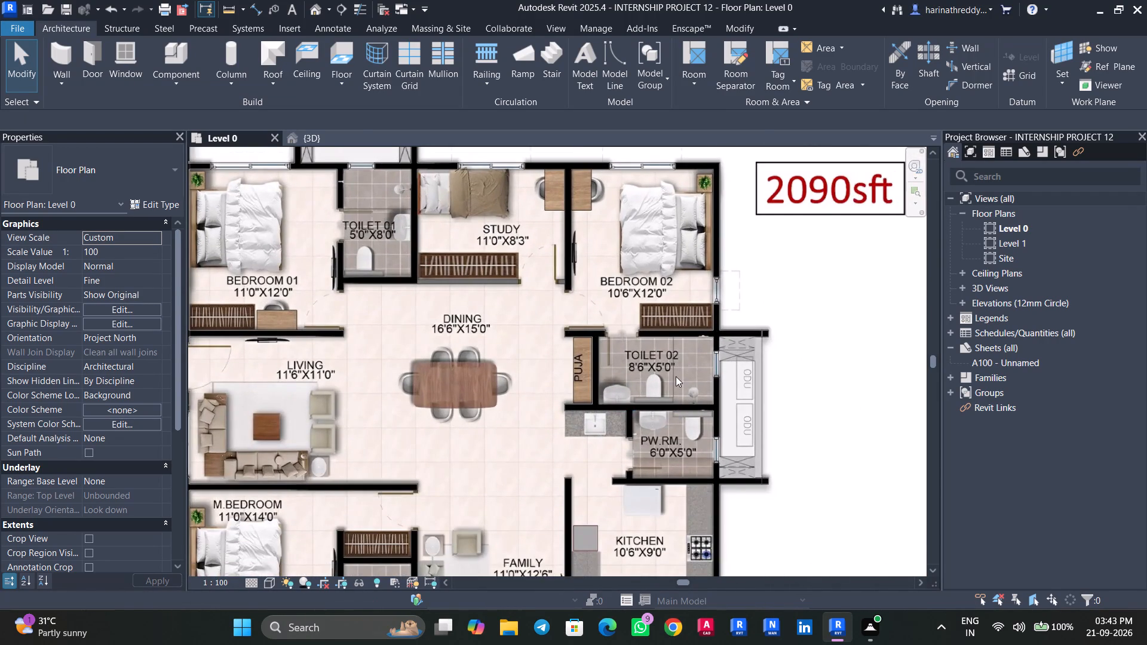
pyautogui.press('Tab')
pyautogui.press('Tab')
pyautogui.press('Tab')
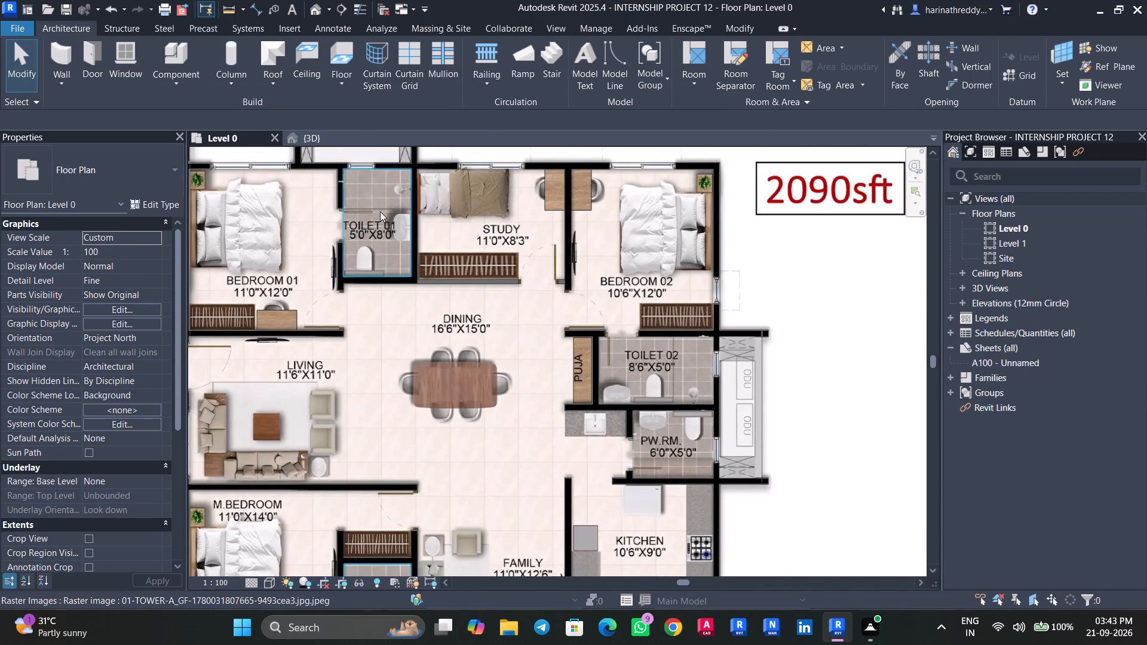
pyautogui.click(380, 211)
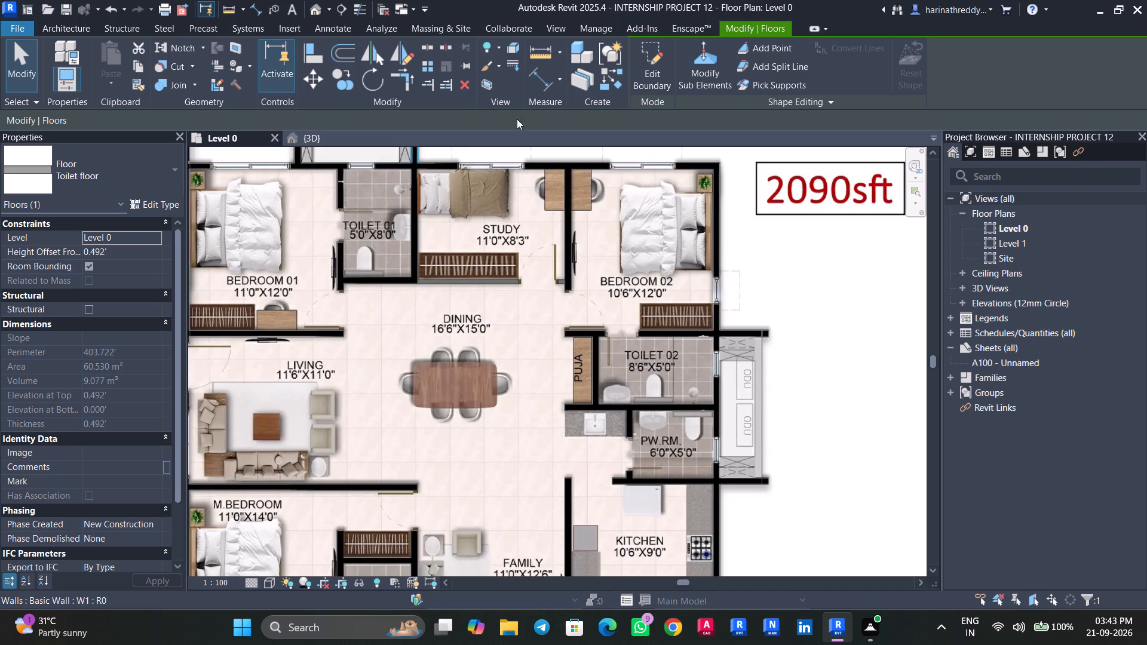
pyautogui.click(657, 76)
# Add a rectangular boundary to the Toilet floor along the inner wall faces of unit 3's 8'6"X5'0" Toilet 02.
pyautogui.scroll(3, 673, 401)
pyautogui.scroll(-4, 668, 385)
pyautogui.scroll(1, 668, 385)
pyautogui.scroll(-3, 668, 383)
pyautogui.moveTo(642, 417); pyautogui.dragTo(617, 236, button='middle')
pyautogui.scroll(10, 631, 359)
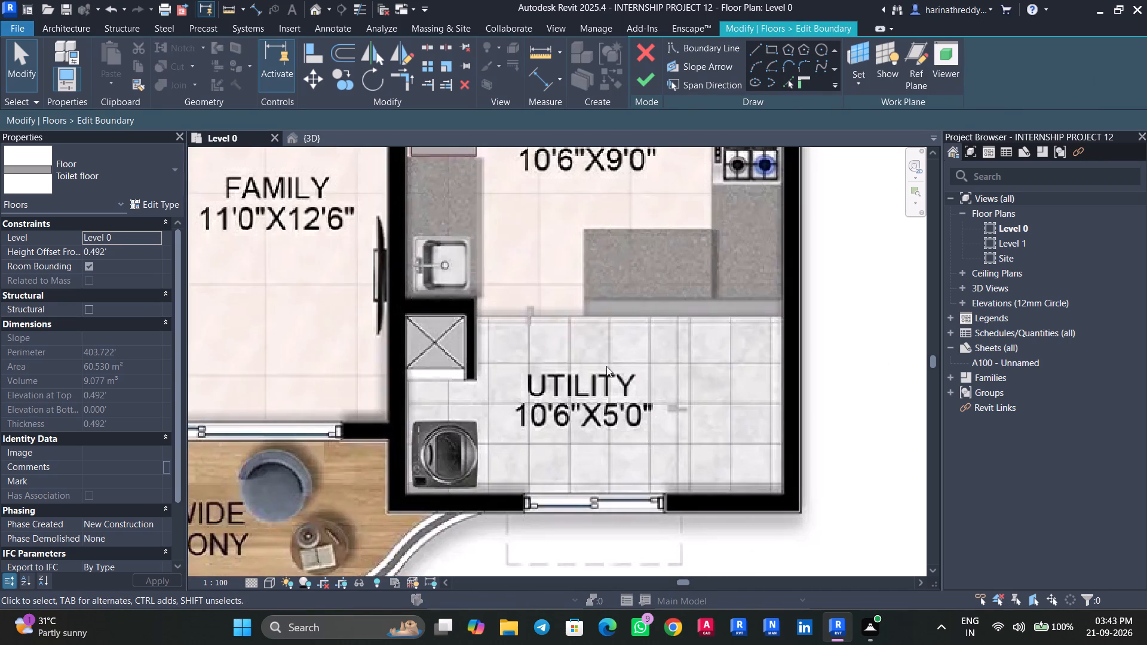
pyautogui.scroll(-4, 575, 394)
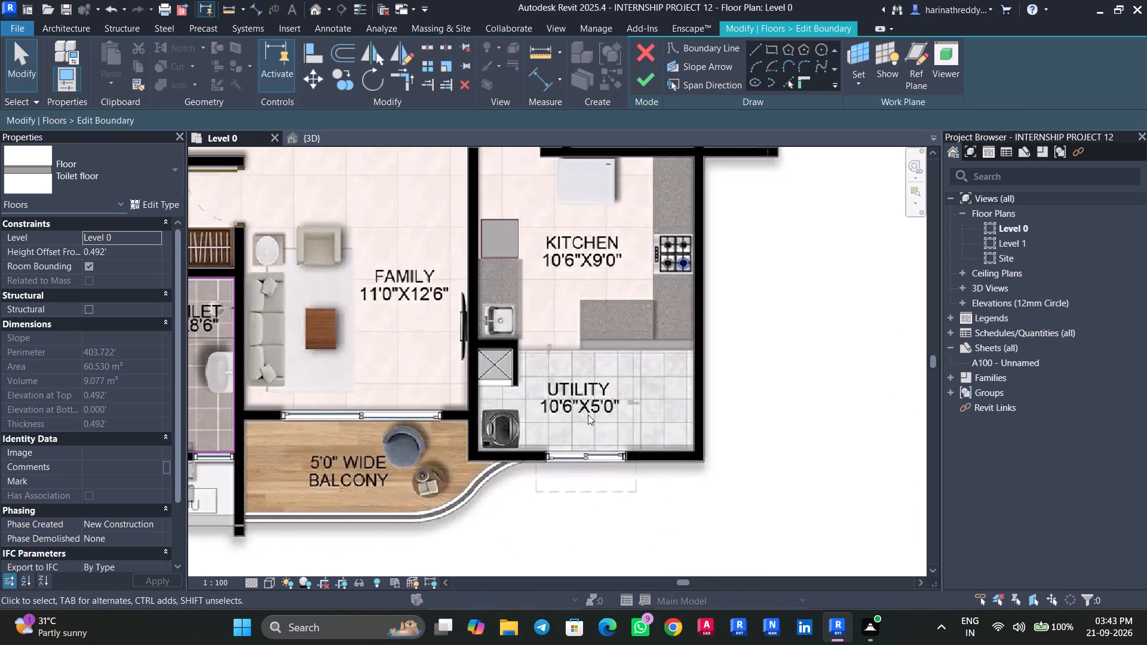
pyautogui.scroll(3, 665, 357)
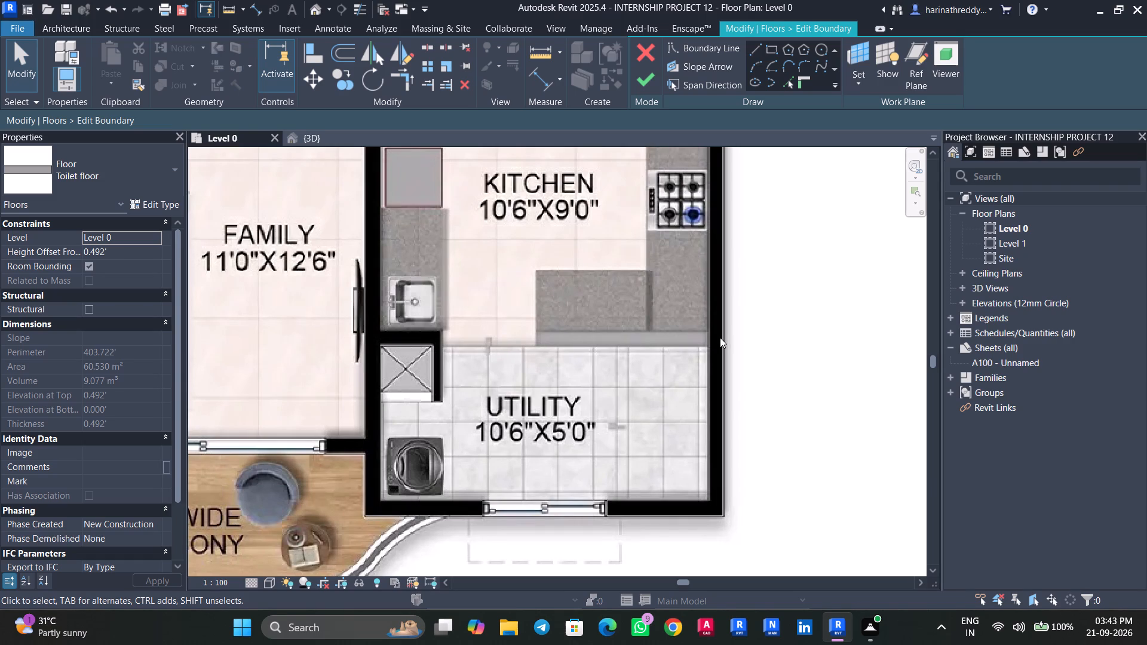
pyautogui.scroll(-3, 661, 374)
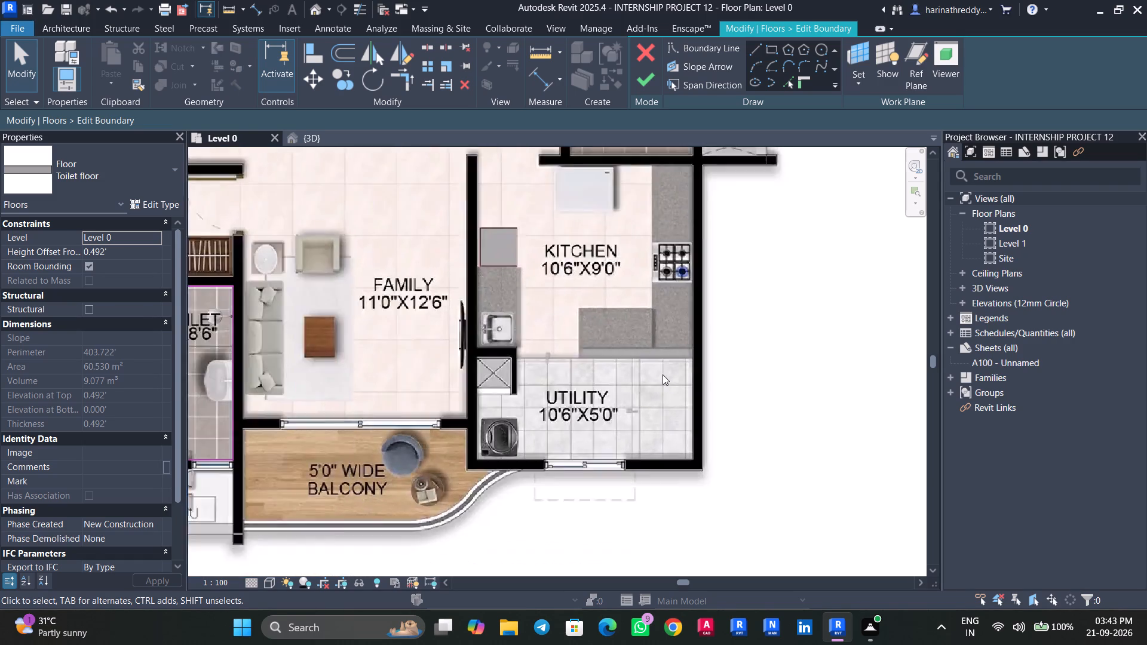
pyautogui.scroll(-2, 663, 374)
pyautogui.moveTo(676, 349); pyautogui.dragTo(656, 514, button='middle')
pyautogui.moveTo(702, 427); pyautogui.dragTo(707, 481, button='middle')
pyautogui.click(768, 47)
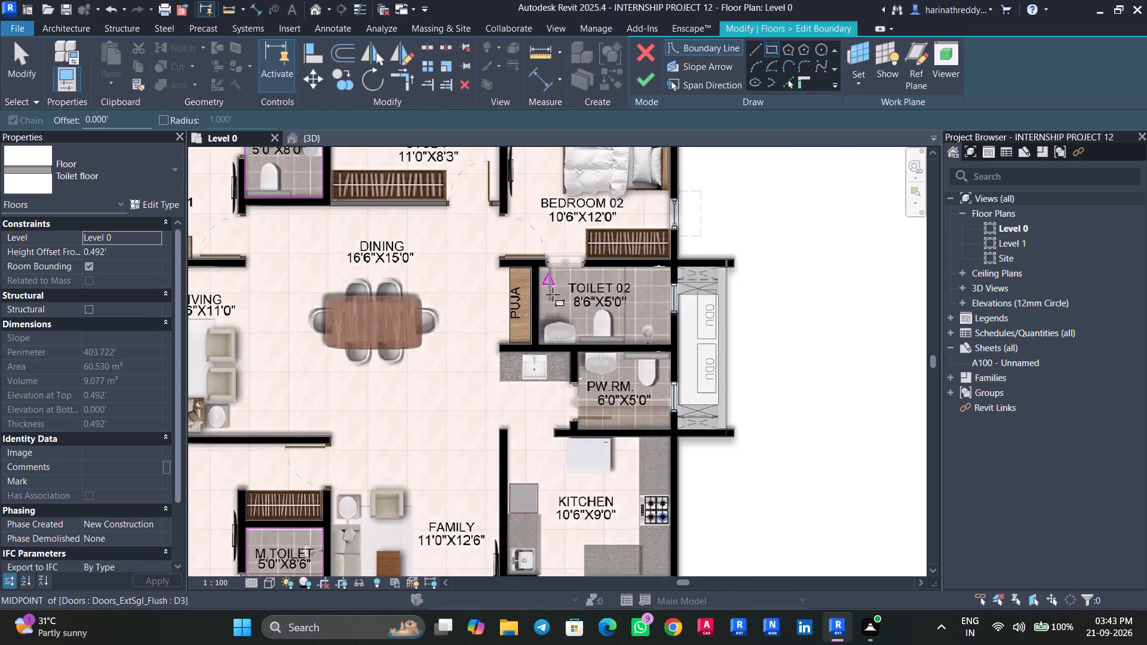
pyautogui.scroll(8, 559, 296)
pyautogui.moveTo(660, 315); pyautogui.dragTo(540, 322, button='middle')
pyautogui.click(740, 444)
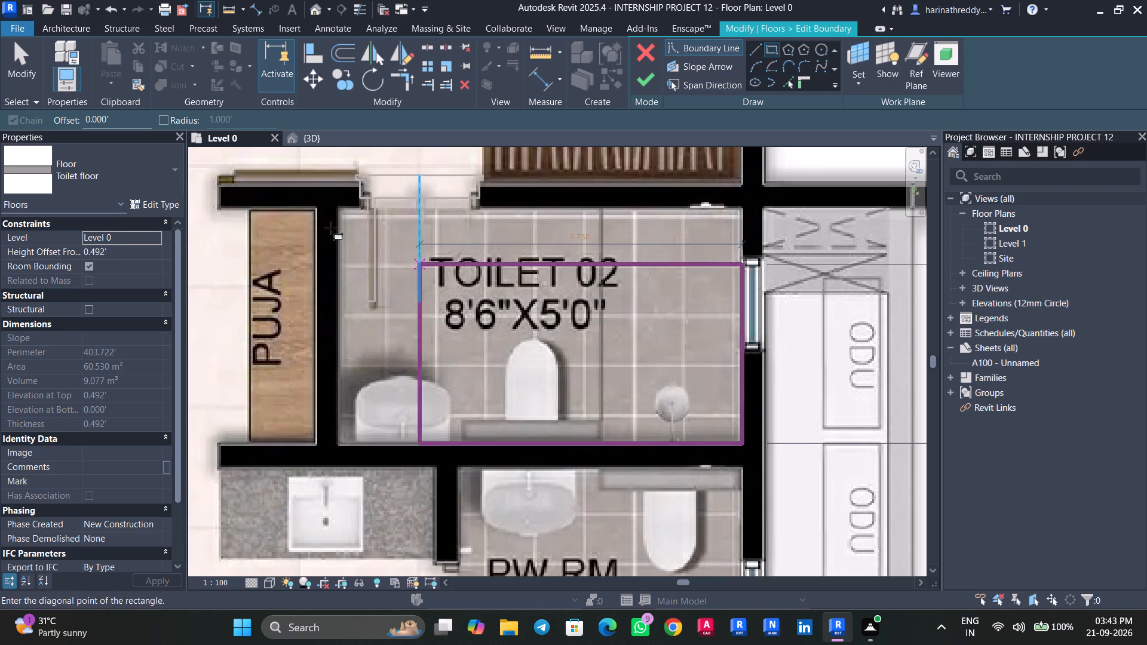
pyautogui.scroll(5, 339, 211)
pyautogui.click(338, 207)
# Add a rectangular boundary to the Toilet floor along the inner wall faces of unit 3's 6'0"X5'0" PW.RM.
pyautogui.scroll(-5, 370, 296)
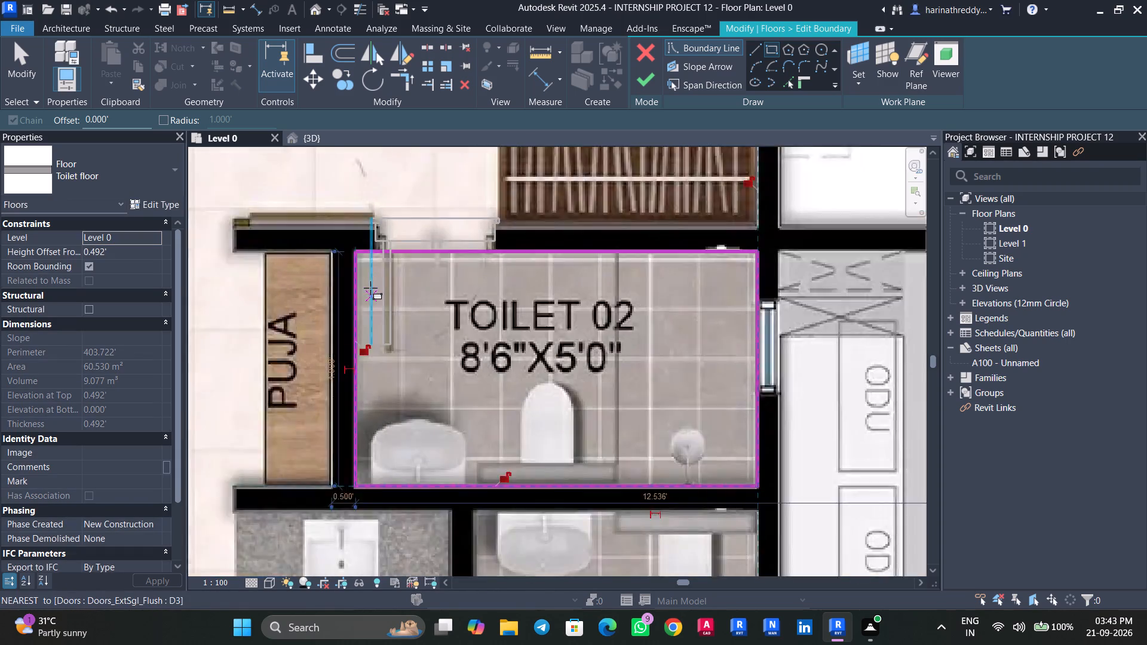
pyautogui.scroll(-7, 370, 288)
pyautogui.scroll(1, 437, 355)
pyautogui.moveTo(437, 354); pyautogui.dragTo(437, 291, button='middle')
pyautogui.scroll(4, 513, 414)
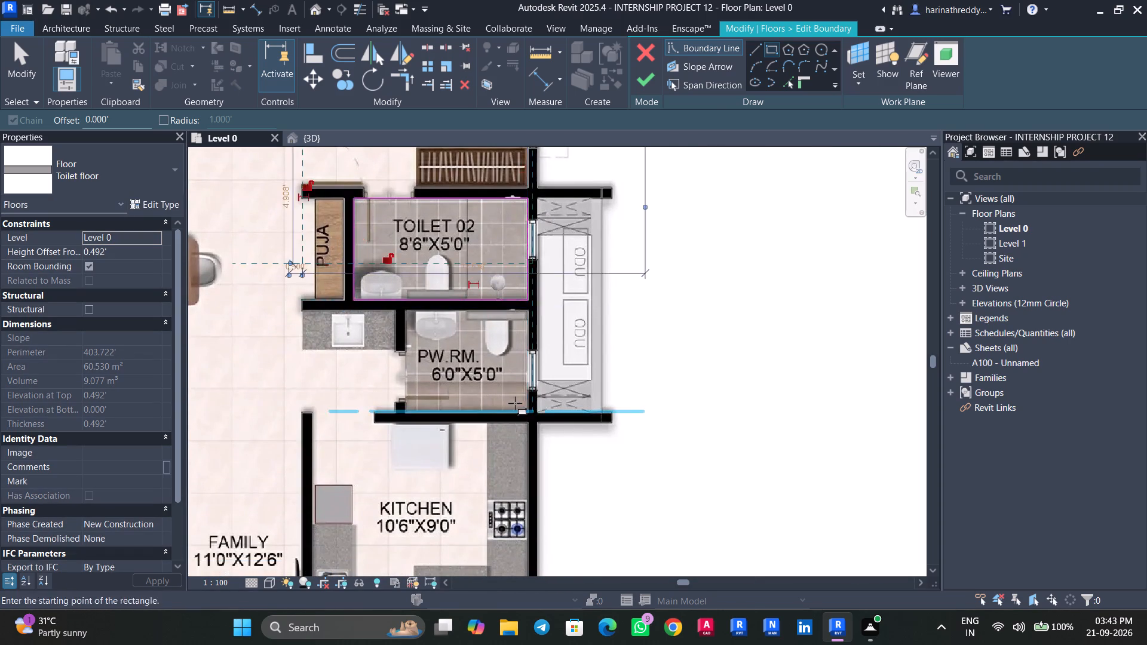
pyautogui.click(535, 414)
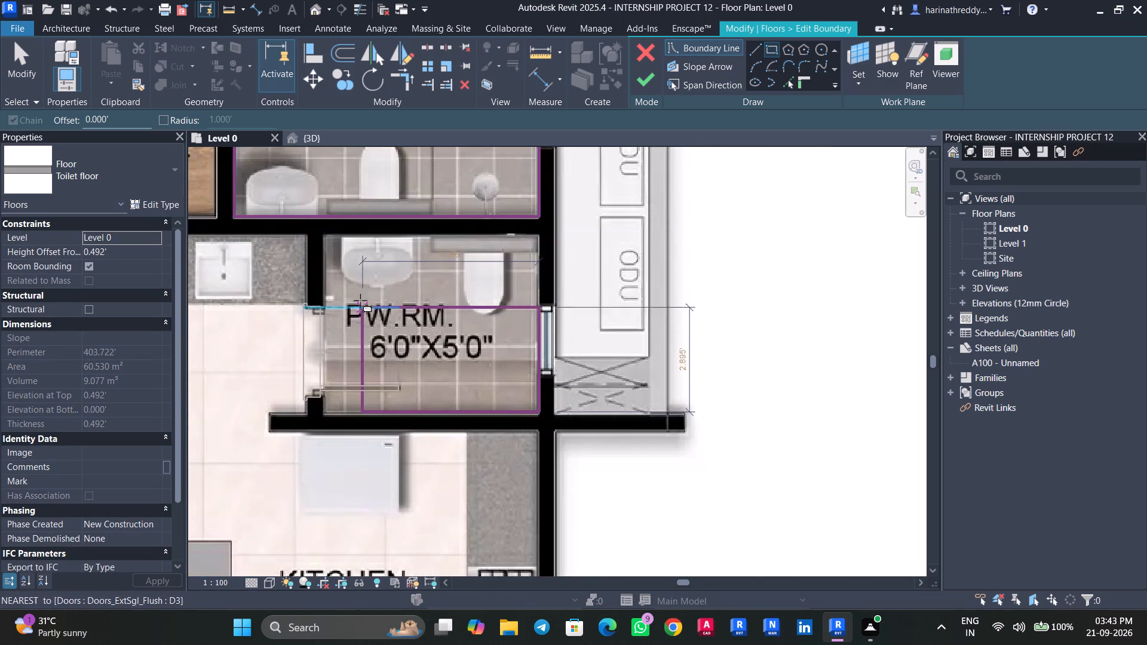
pyautogui.click(329, 239)
# Check the sketched toilet boundaries across the units and finish the Toilet floor's boundary edit.
pyautogui.scroll(-4, 400, 344)
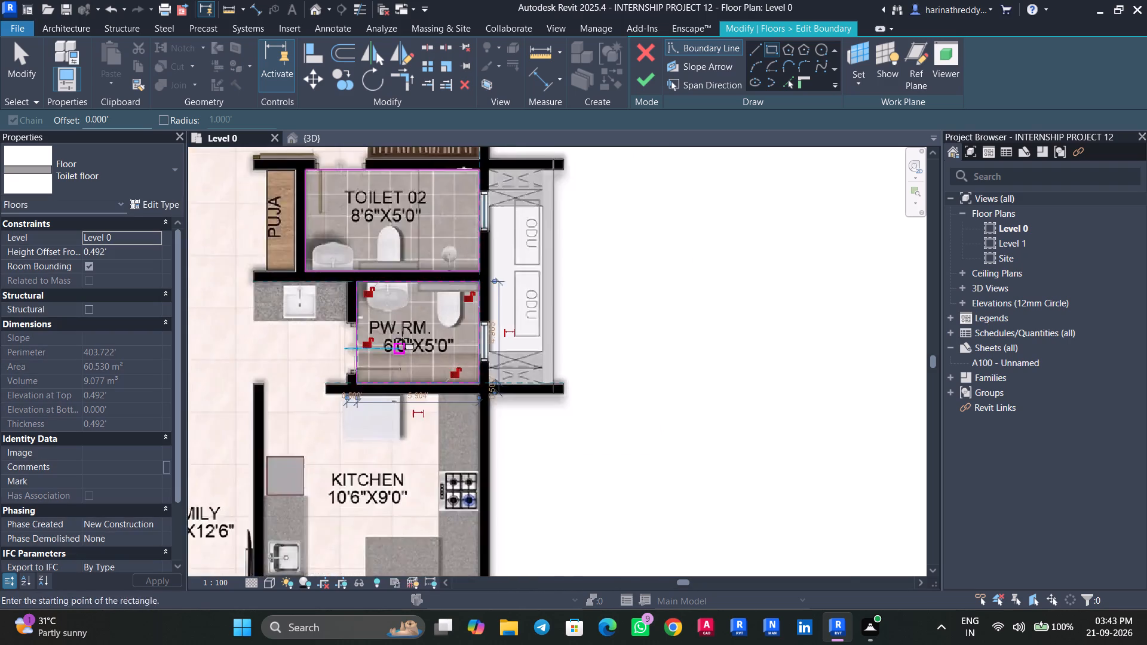
pyautogui.scroll(-2, 402, 338)
pyautogui.scroll(1, 402, 337)
pyautogui.scroll(-3, 402, 337)
pyautogui.moveTo(555, 466); pyautogui.dragTo(607, 366, button='middle')
pyautogui.moveTo(618, 384); pyautogui.dragTo(658, 429, button='middle')
pyautogui.scroll(-5, 660, 422)
pyautogui.moveTo(614, 346); pyautogui.dragTo(674, 494, button='middle')
pyautogui.moveTo(700, 367); pyautogui.dragTo(740, 504, button='middle')
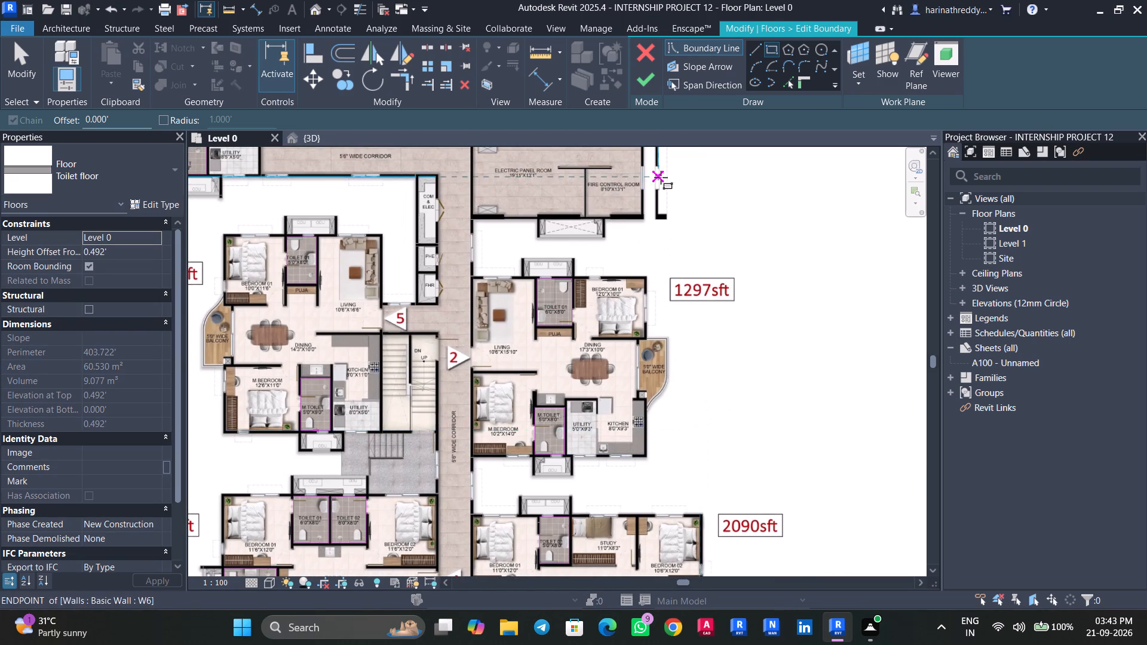
pyautogui.click(635, 73)
pyautogui.click(764, 366)
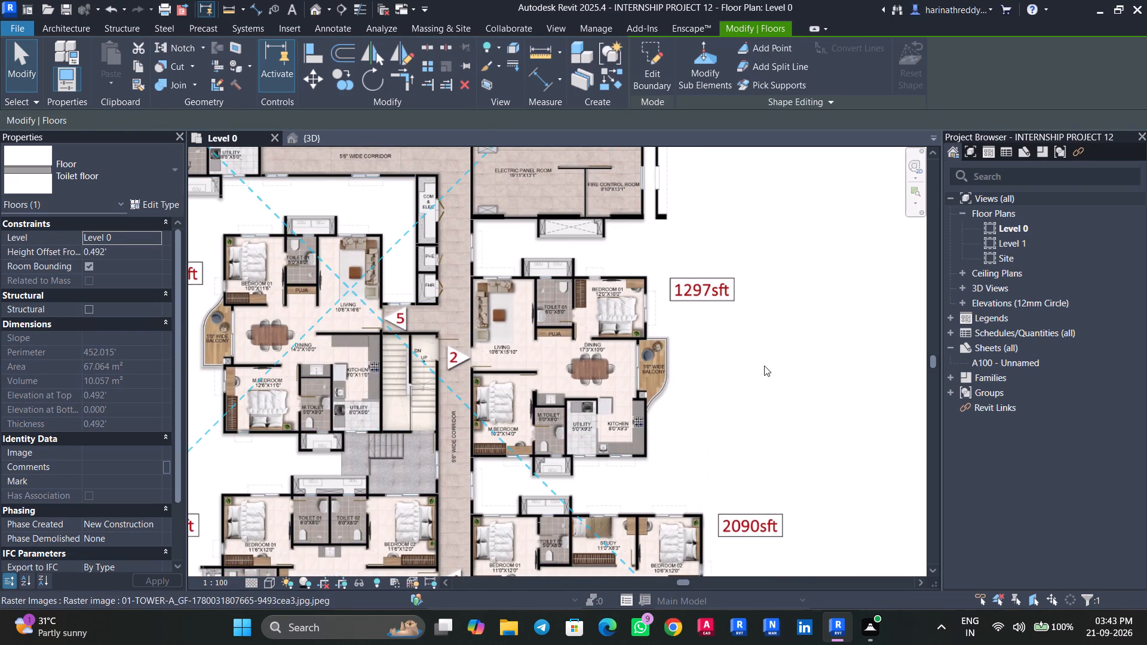
# Draw a W1 wall about 5.75' long along the counter between unit 3's kitchen and utility, starting at the outer wall.
pyautogui.scroll(-3, 754, 395)
pyautogui.moveTo(753, 393); pyautogui.dragTo(679, 177, button='middle')
pyautogui.scroll(14, 664, 373)
pyautogui.moveTo(612, 431); pyautogui.dragTo(594, 404, button='middle')
pyautogui.scroll(1, 607, 421)
pyautogui.moveTo(594, 404); pyautogui.dragTo(584, 408, button='middle')
pyautogui.press('Escape')
pyautogui.write('wa')
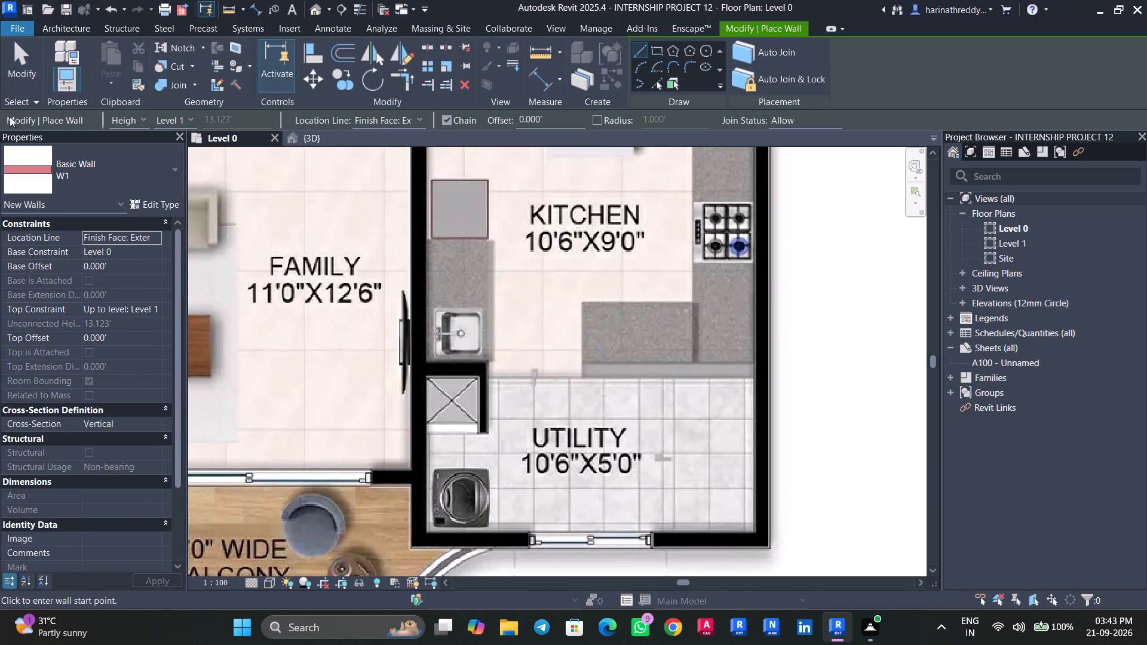
pyautogui.scroll(9, 746, 379)
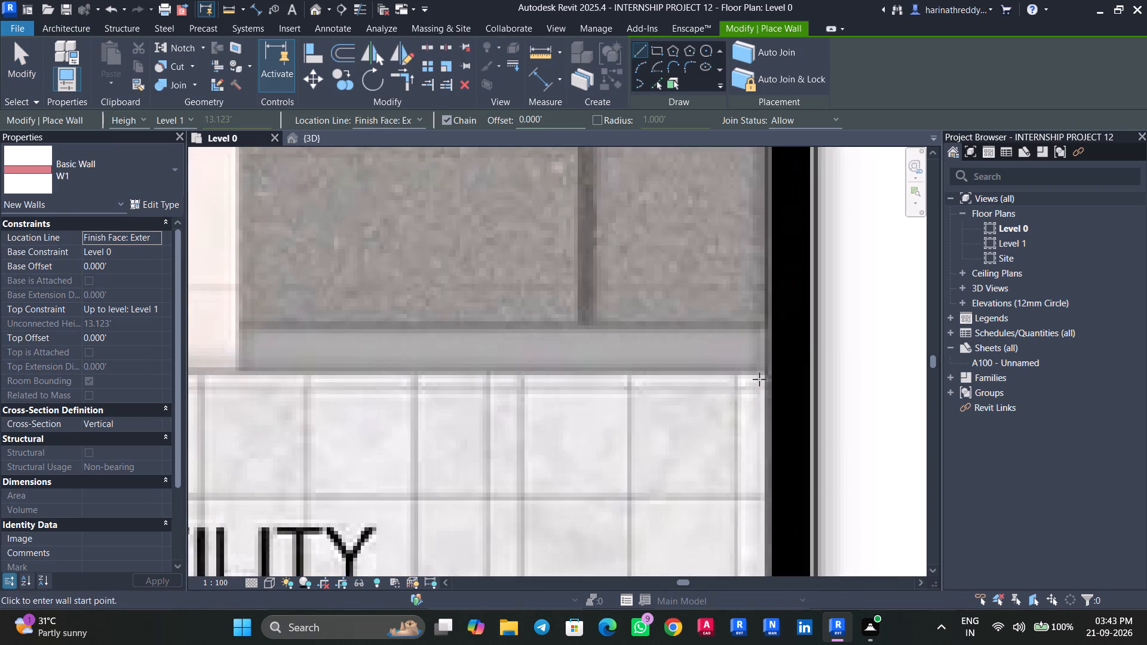
pyautogui.click(765, 373)
pyautogui.moveTo(471, 377); pyautogui.dragTo(726, 377, button='middle')
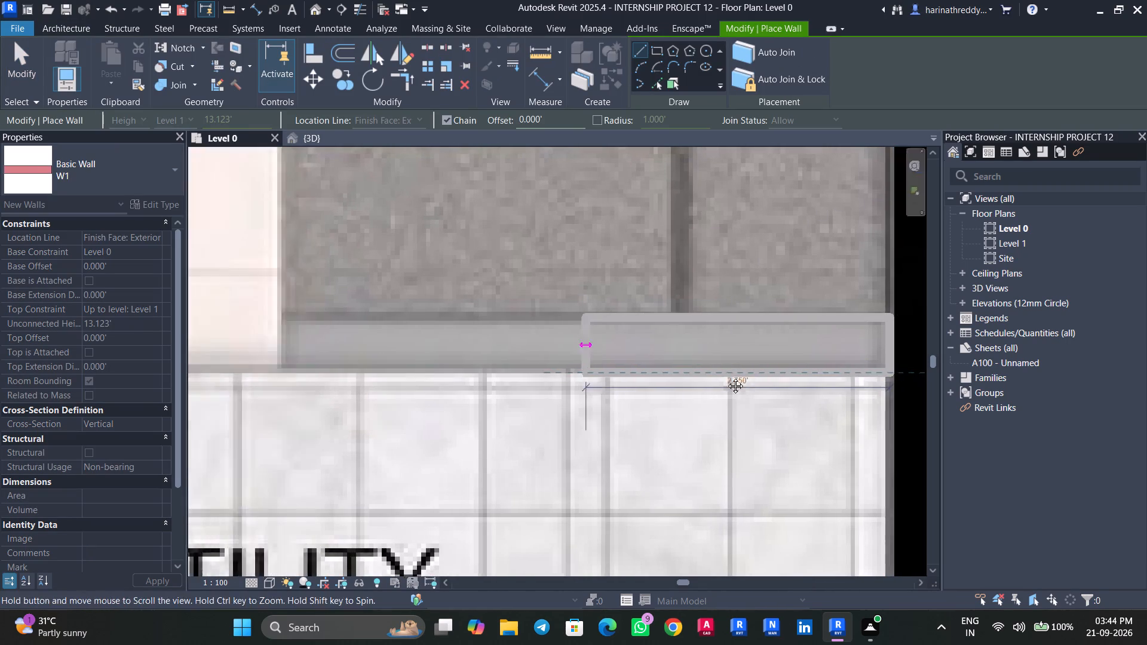
pyautogui.moveTo(726, 377); pyautogui.dragTo(787, 377, button='middle')
pyautogui.click(481, 374)
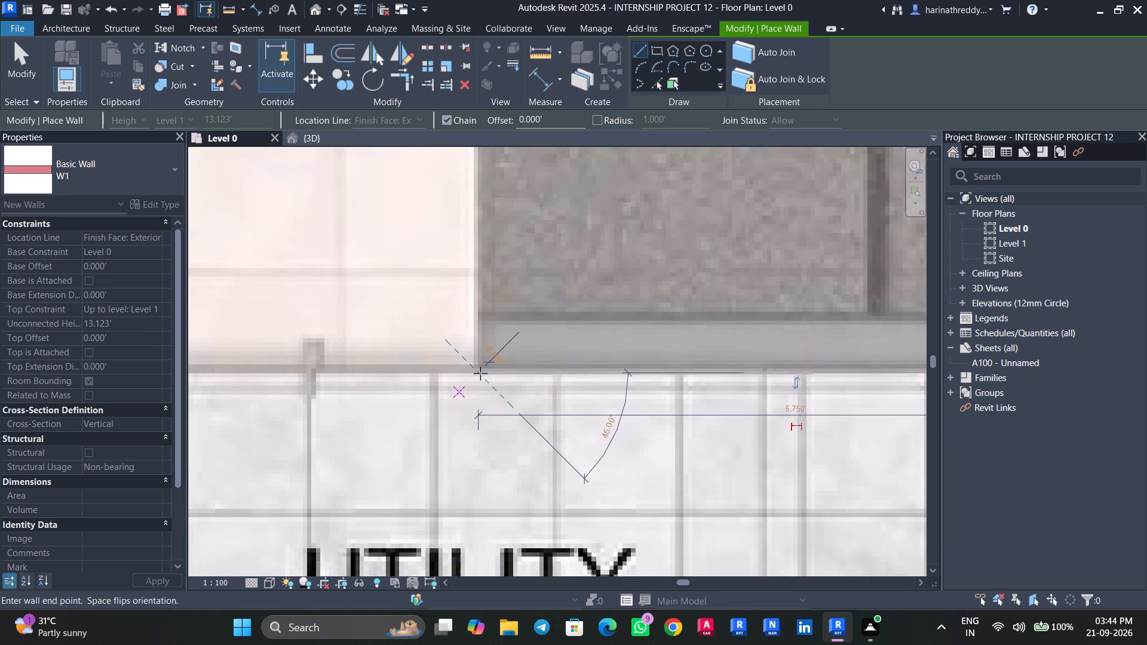
pyautogui.press('Escape')
pyautogui.press('Escape')
pyautogui.press('Escape')
pyautogui.press('Escape')
# Examine the new kitchen–utility wall in unit 3 and the kitchen and utility areas of the neighbouring units.
pyautogui.scroll(-7, 475, 390)
pyautogui.press('Tab')
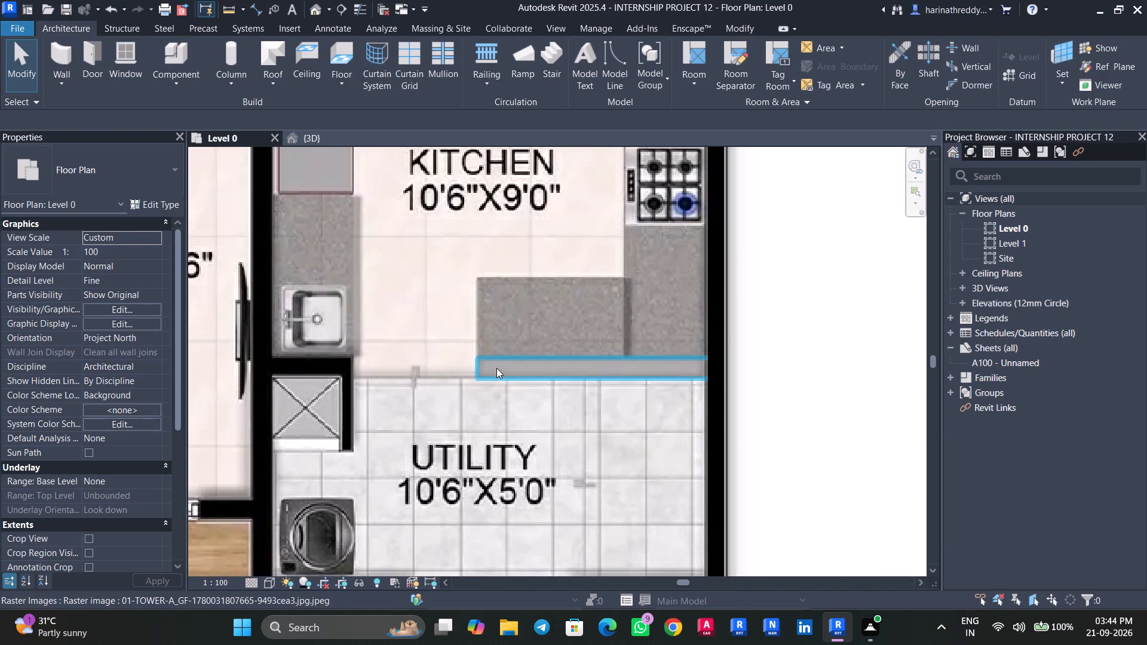
pyautogui.click(496, 368)
pyautogui.scroll(-8, 499, 391)
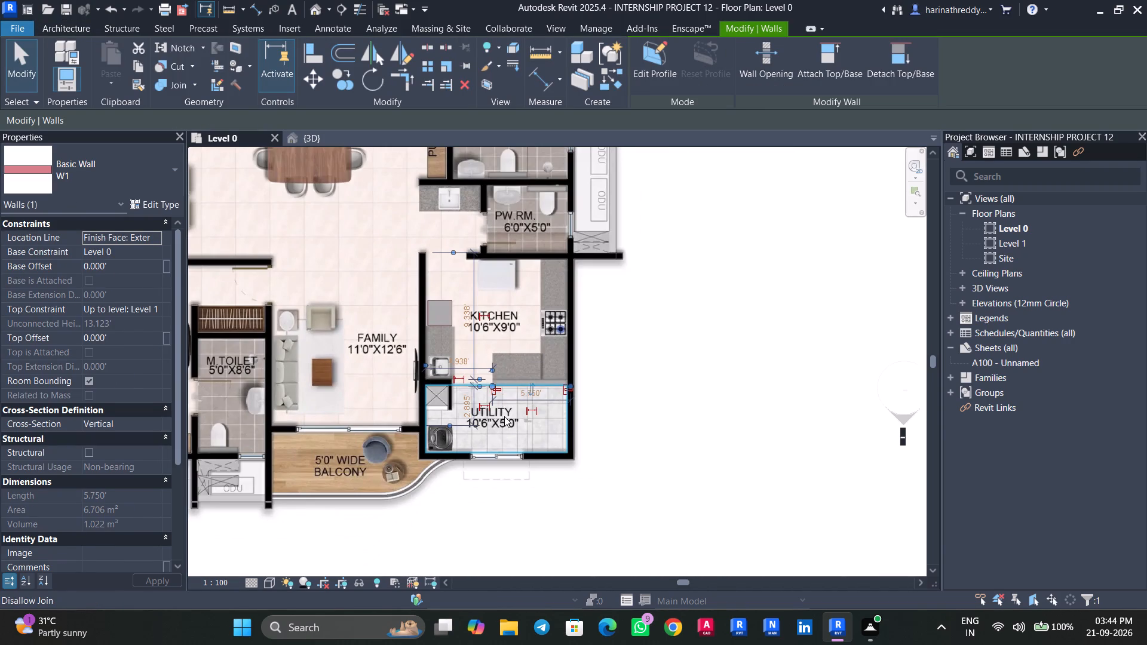
pyautogui.press('Escape')
pyautogui.press('Escape')
pyautogui.scroll(-6, 601, 410)
pyautogui.moveTo(582, 459); pyautogui.dragTo(673, 483, button='middle')
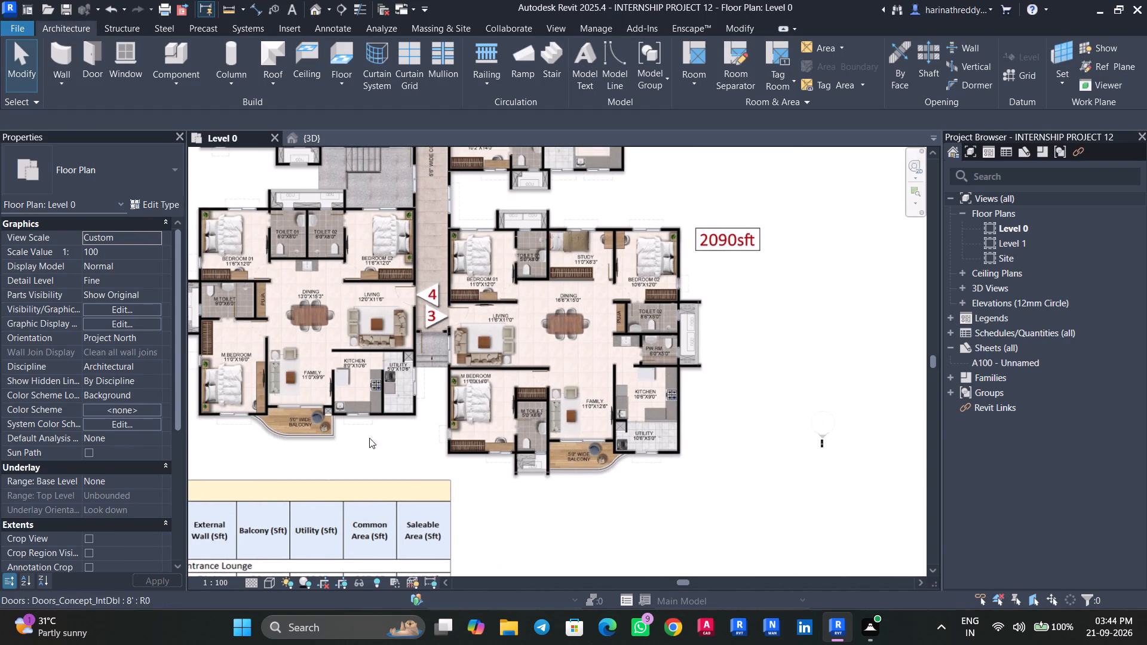
pyautogui.scroll(5, 383, 438)
pyautogui.scroll(-8, 392, 423)
pyautogui.moveTo(392, 421); pyautogui.dragTo(400, 481, button='middle')
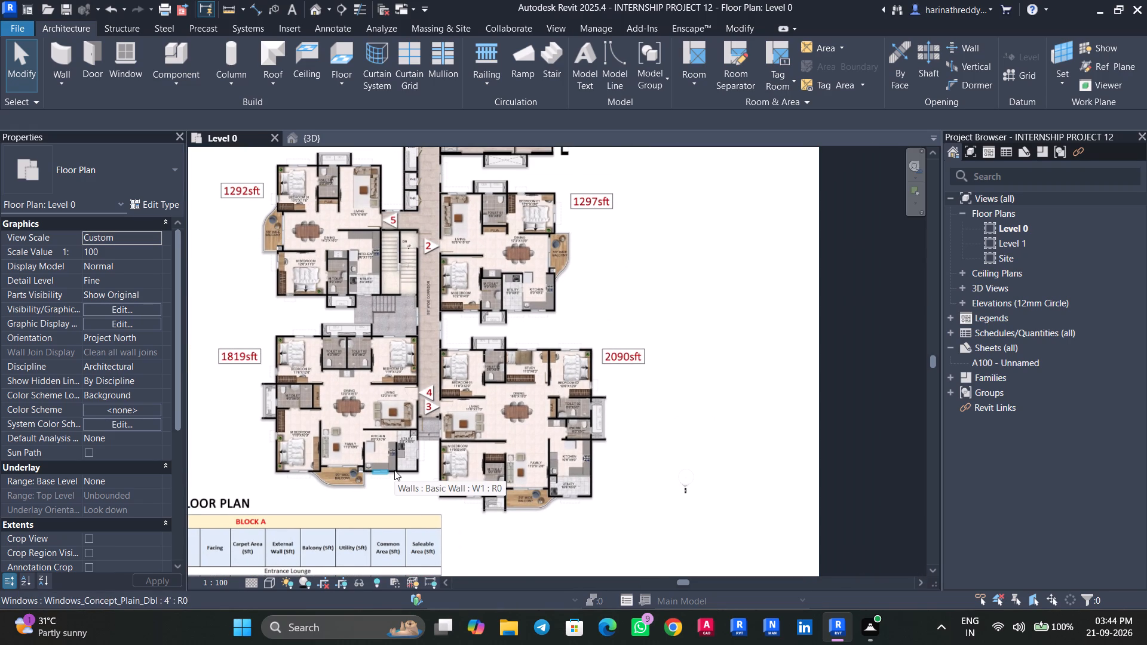
pyautogui.scroll(4, 583, 465)
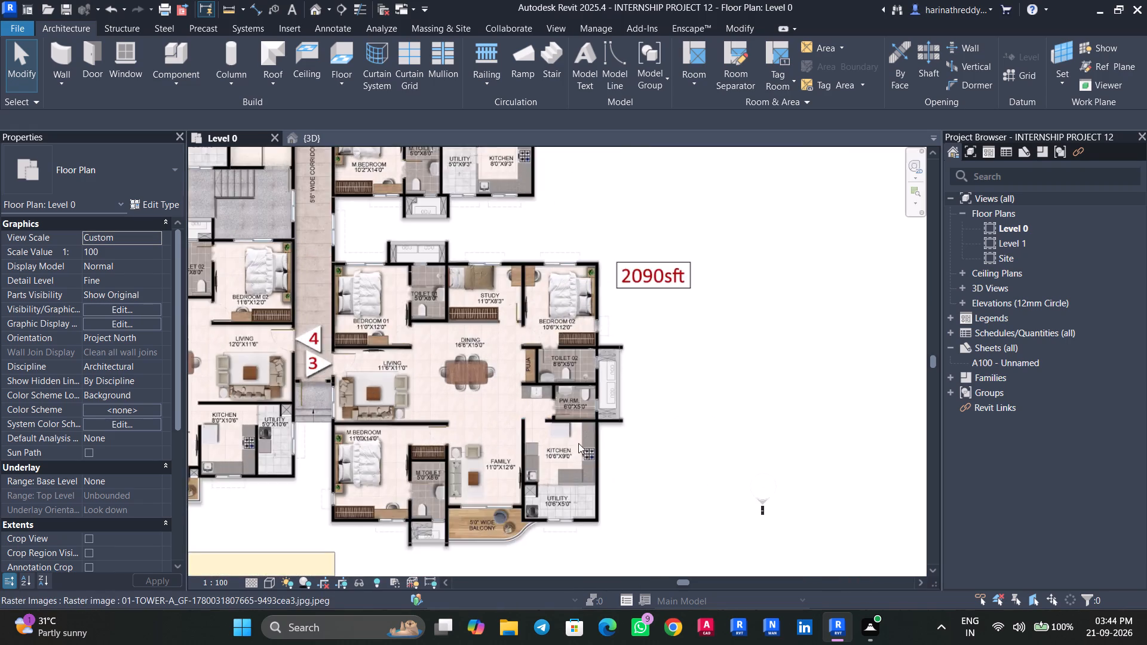
# Extend the W1 wall between unit 3's kitchen and utility to the family room wall, making it about 10.667' long.
pyautogui.scroll(7, 578, 443)
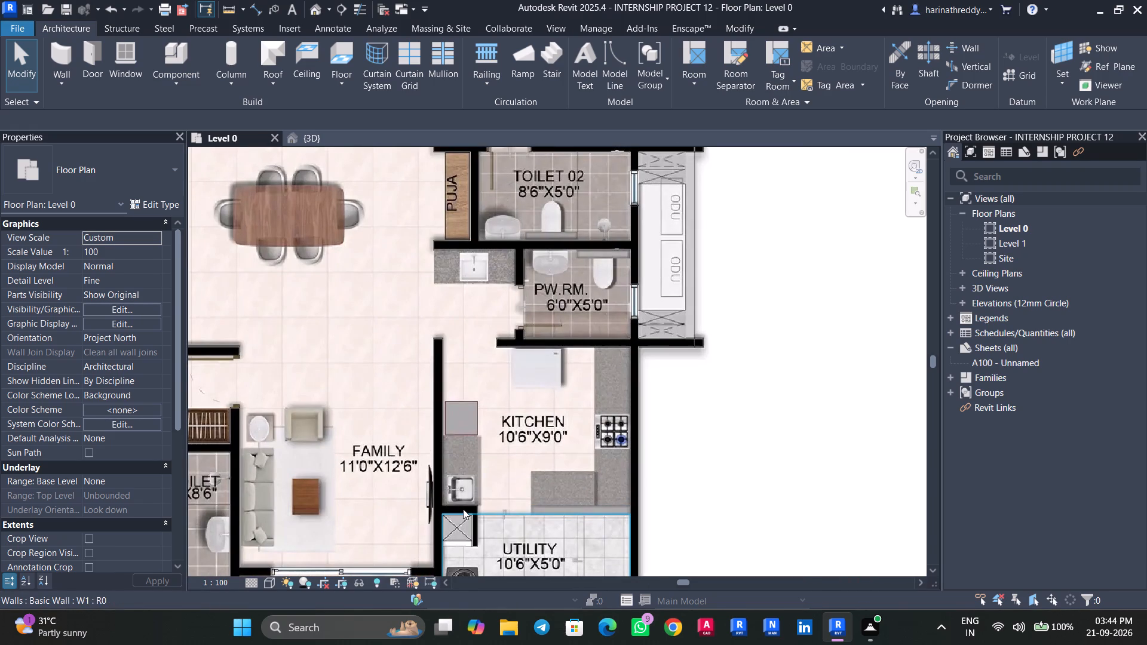
pyautogui.press('Tab')
pyautogui.press('Tab')
pyautogui.scroll(4, 460, 505)
pyautogui.press('Tab')
pyautogui.press('Tab')
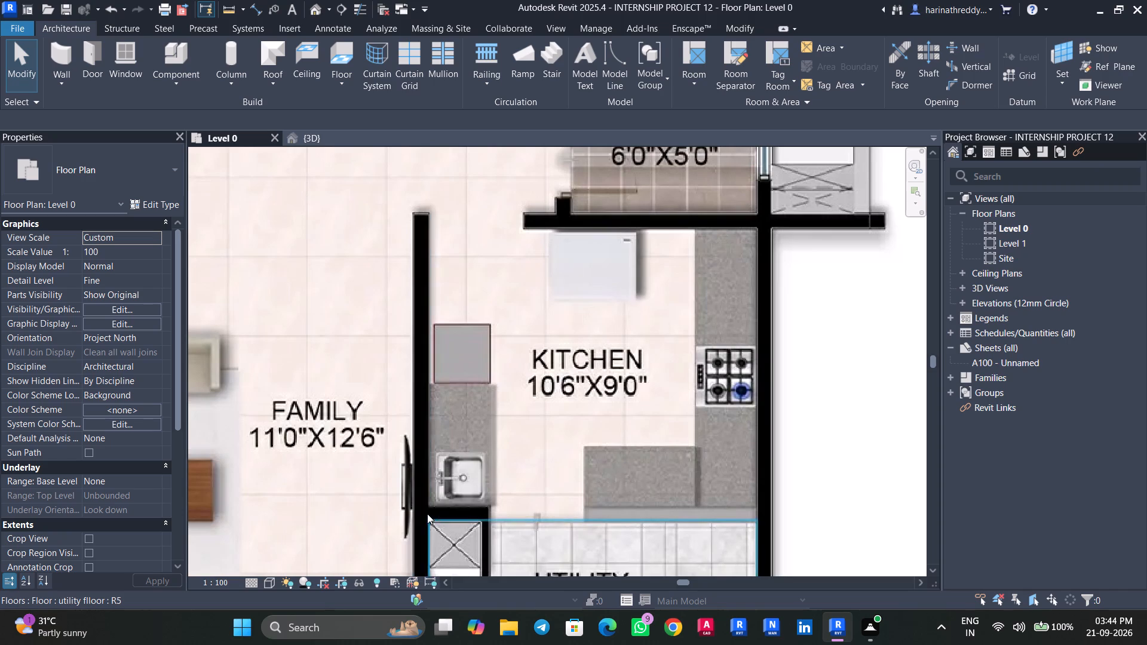
pyautogui.press('Tab')
pyautogui.press('Tab')
pyautogui.press('Tab')
pyautogui.press('Tab')
pyautogui.click(636, 513)
pyautogui.scroll(4, 599, 520)
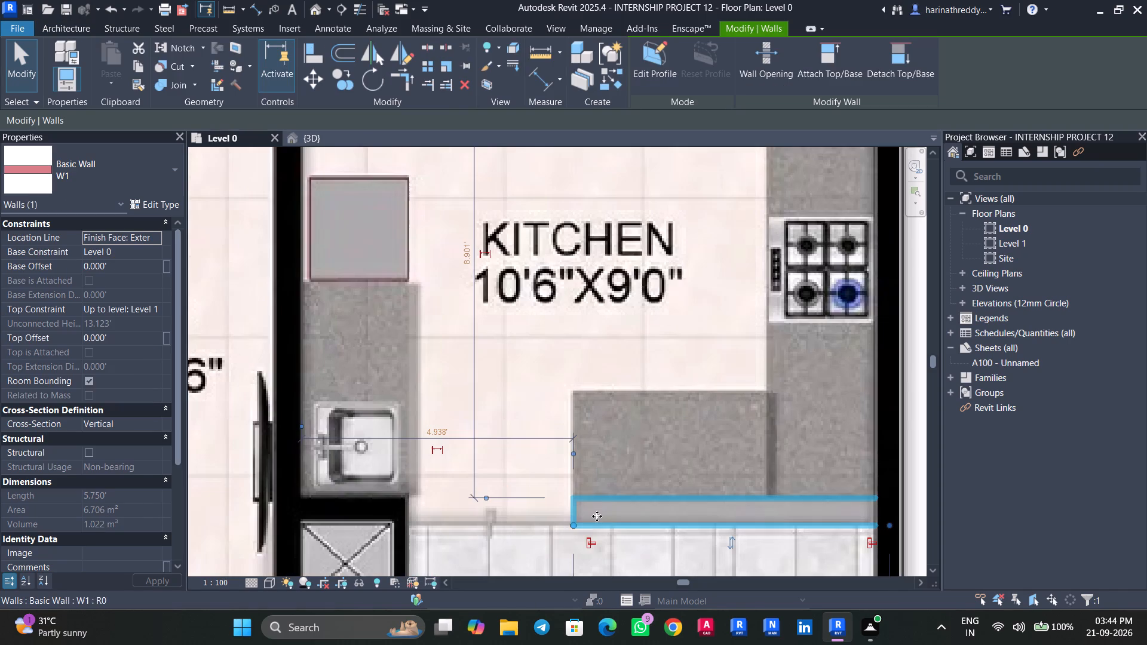
pyautogui.moveTo(571, 524); pyautogui.dragTo(308, 518)
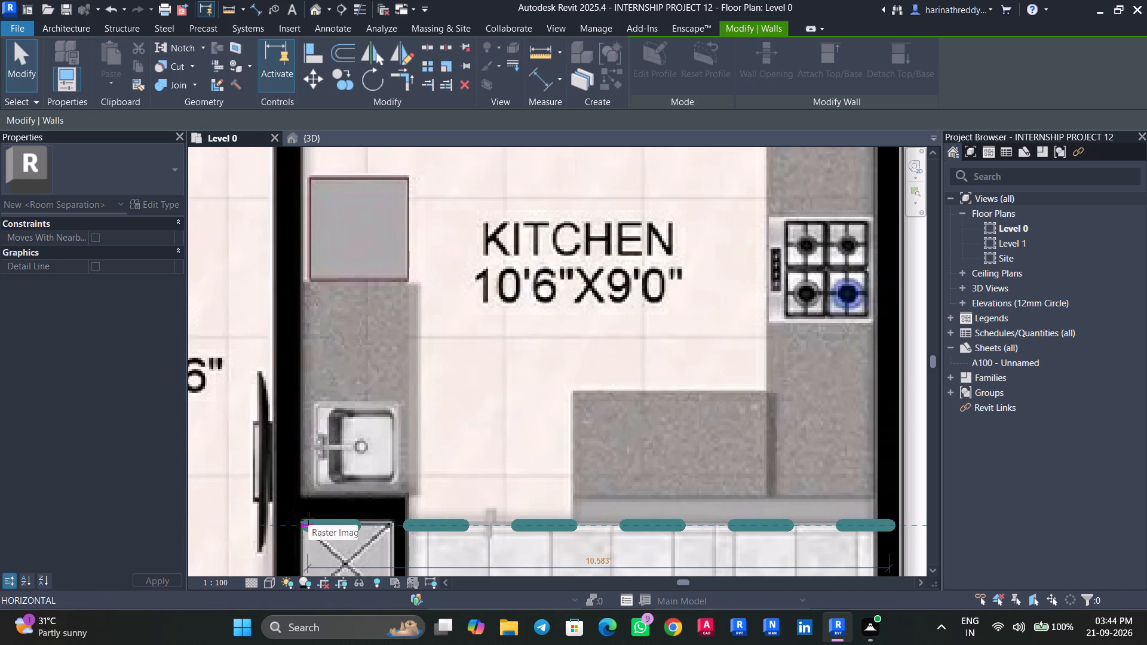
pyautogui.moveTo(308, 518); pyautogui.dragTo(302, 518)
pyautogui.scroll(-3, 415, 522)
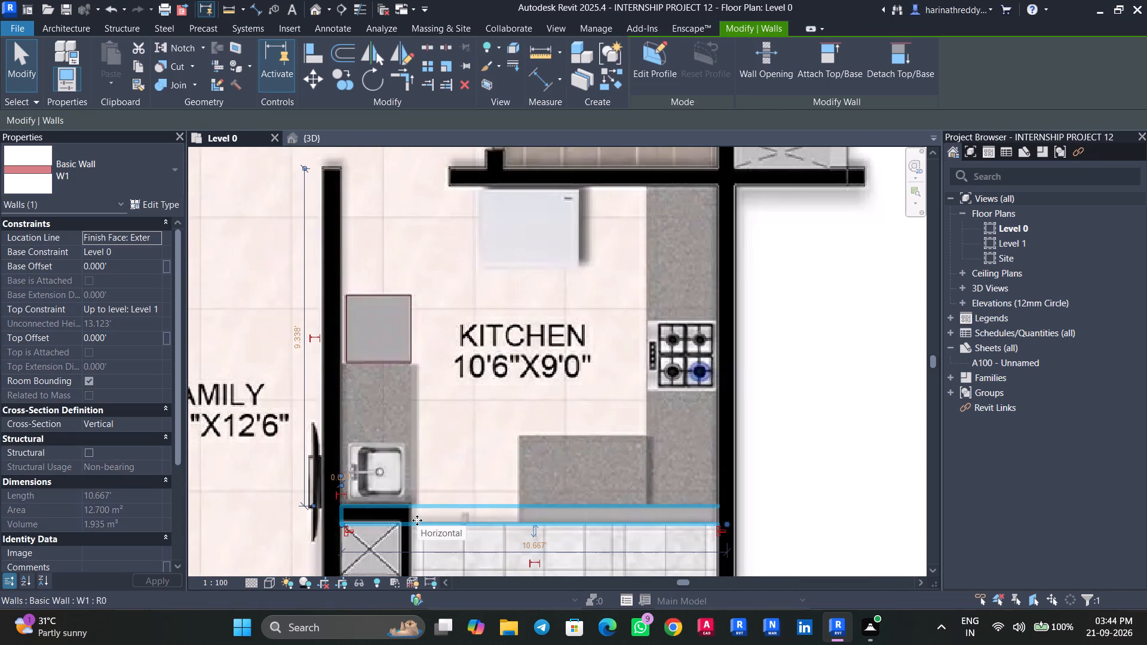
# Split unit 3's kitchen–utility wall at the shaft corner and the counter end, and delete the roughly 2.917' segment between them.
pyautogui.press('s')
pyautogui.write('sl')
pyautogui.press('Escape')
pyautogui.press('Escape')
pyautogui.write('sl')
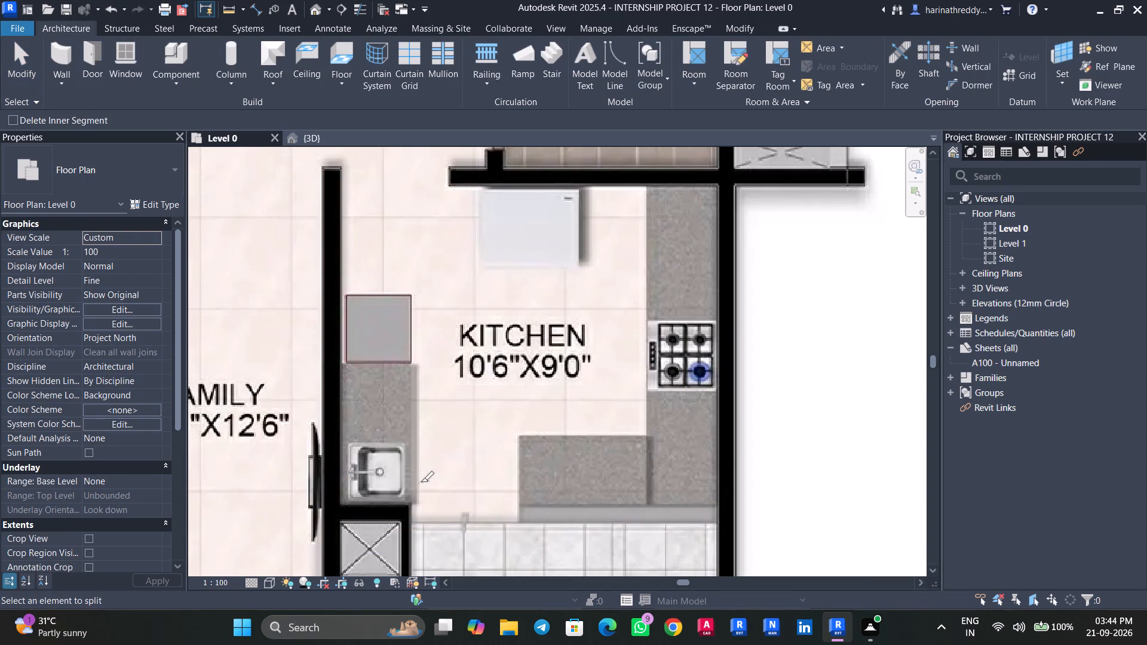
pyautogui.click(412, 512)
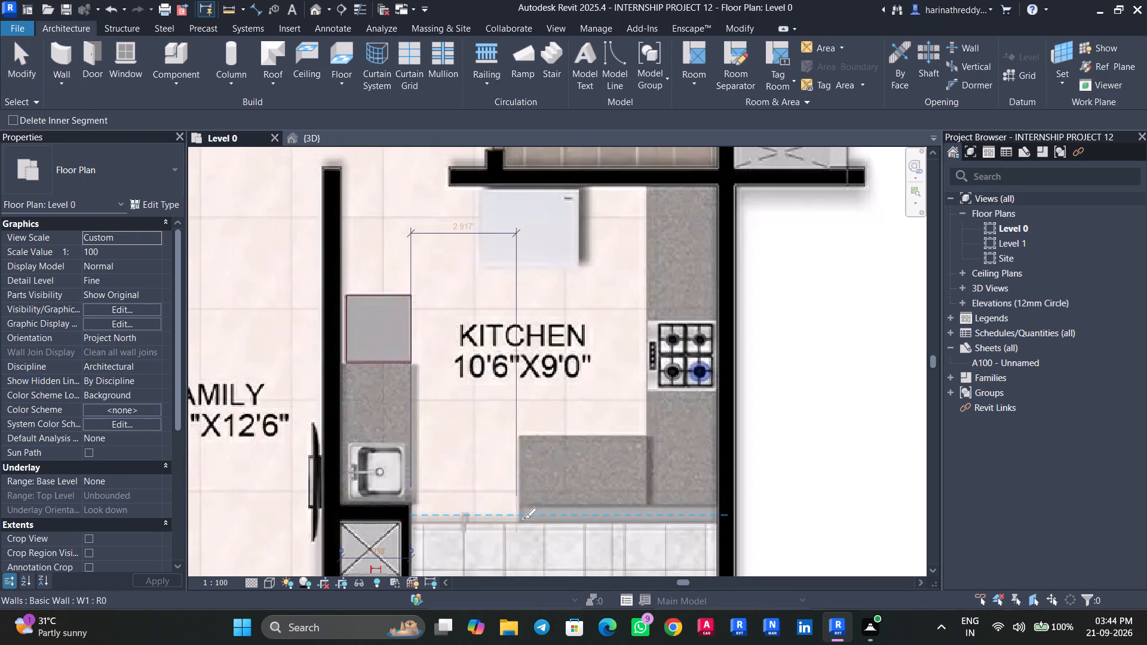
pyautogui.click(518, 517)
pyautogui.press('Escape')
pyautogui.press('Escape')
pyautogui.press('Escape')
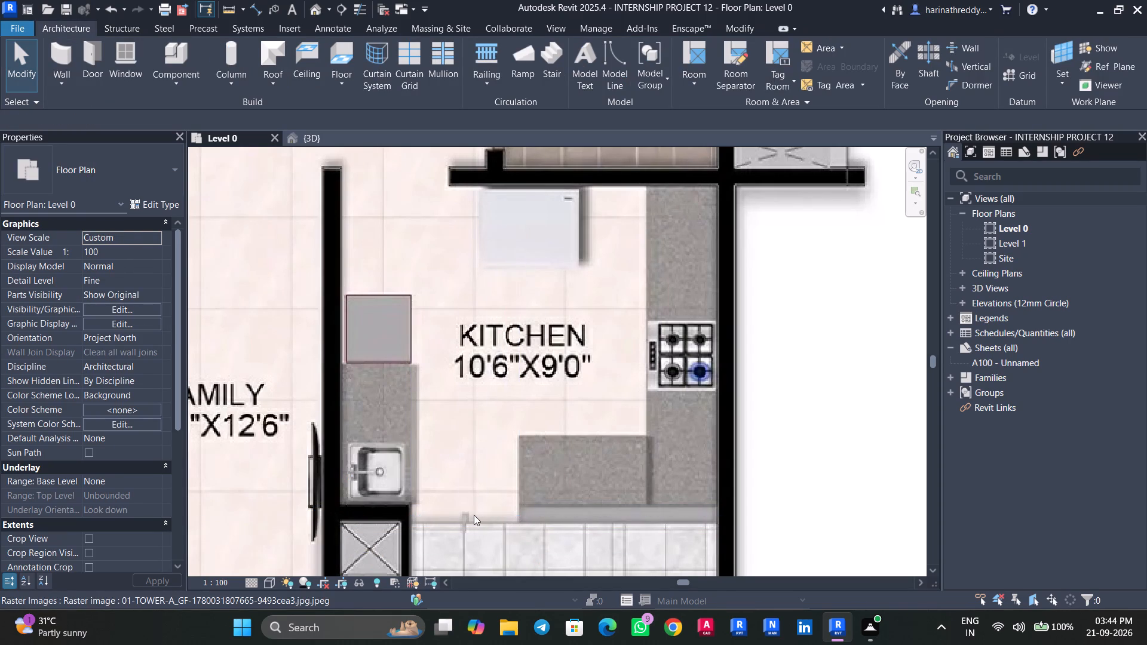
pyautogui.press('Tab')
pyautogui.click(474, 515)
pyautogui.press('Delete')
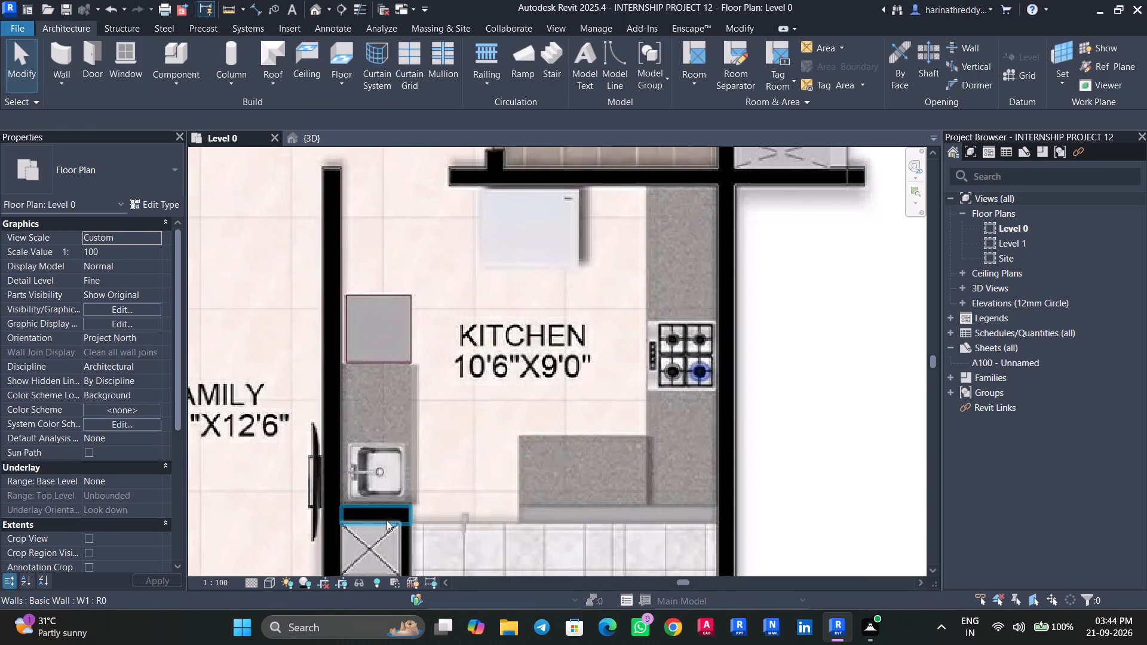
# Examine the kitchen and utility areas of units 4 and 2 in the Level 0 plan for kitchen–utility partitions.
pyautogui.scroll(-5, 546, 527)
pyautogui.moveTo(538, 426); pyautogui.dragTo(553, 502, button='middle')
pyautogui.scroll(-4, 553, 502)
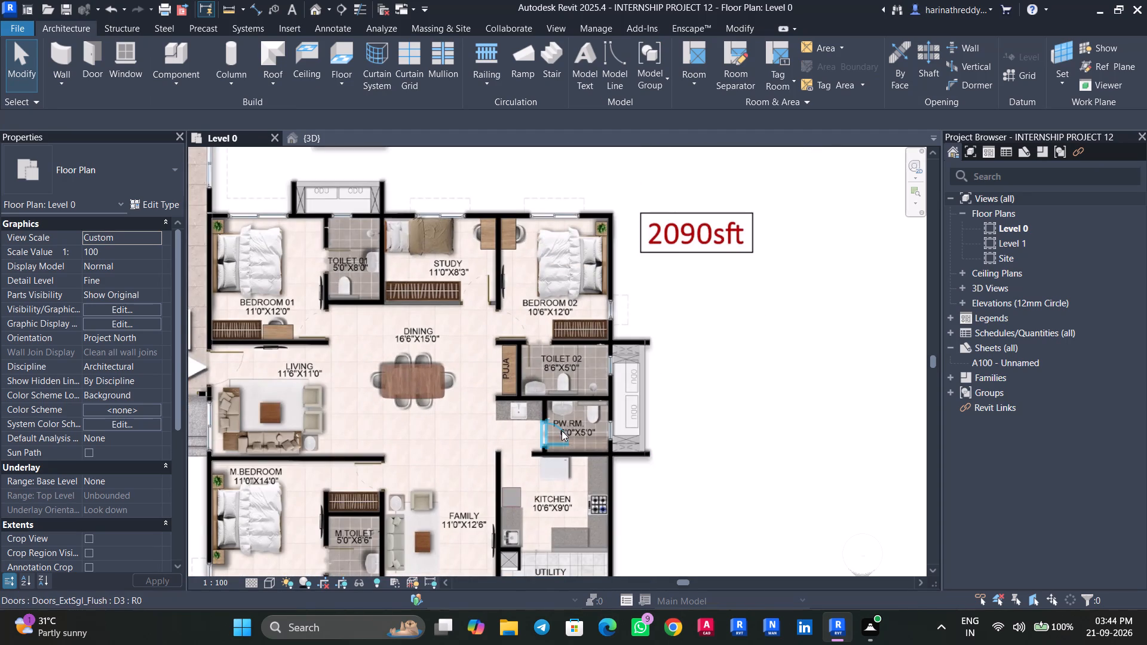
pyautogui.scroll(-8, 506, 419)
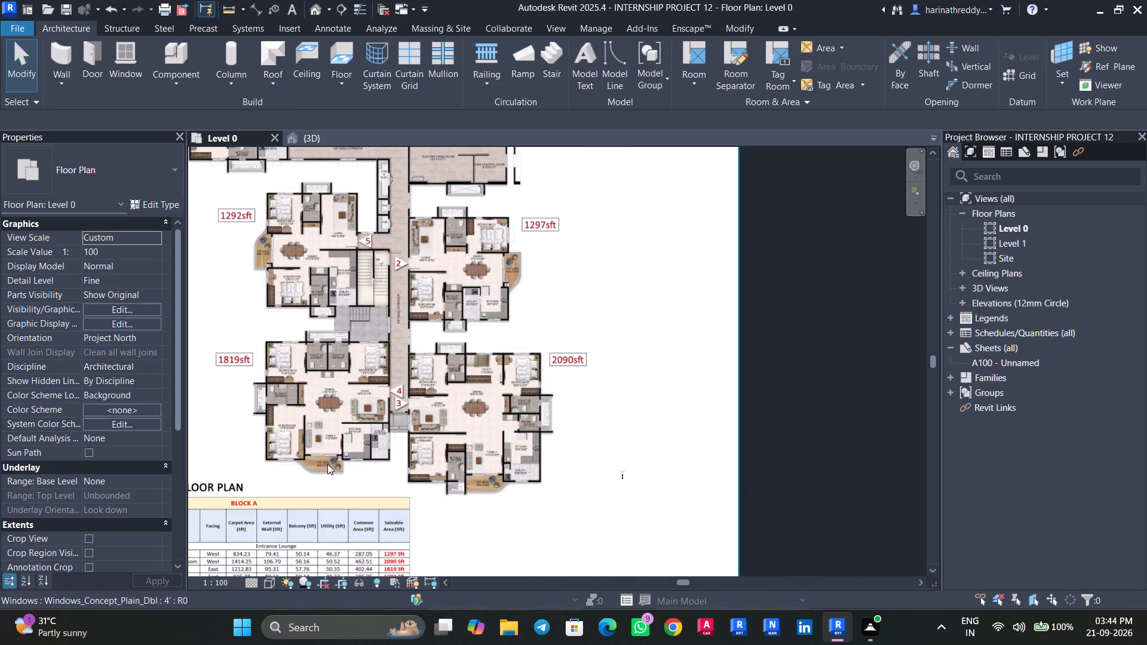
pyautogui.scroll(9, 300, 471)
pyautogui.moveTo(284, 495); pyautogui.dragTo(309, 533, button='middle')
pyautogui.scroll(-6, 612, 463)
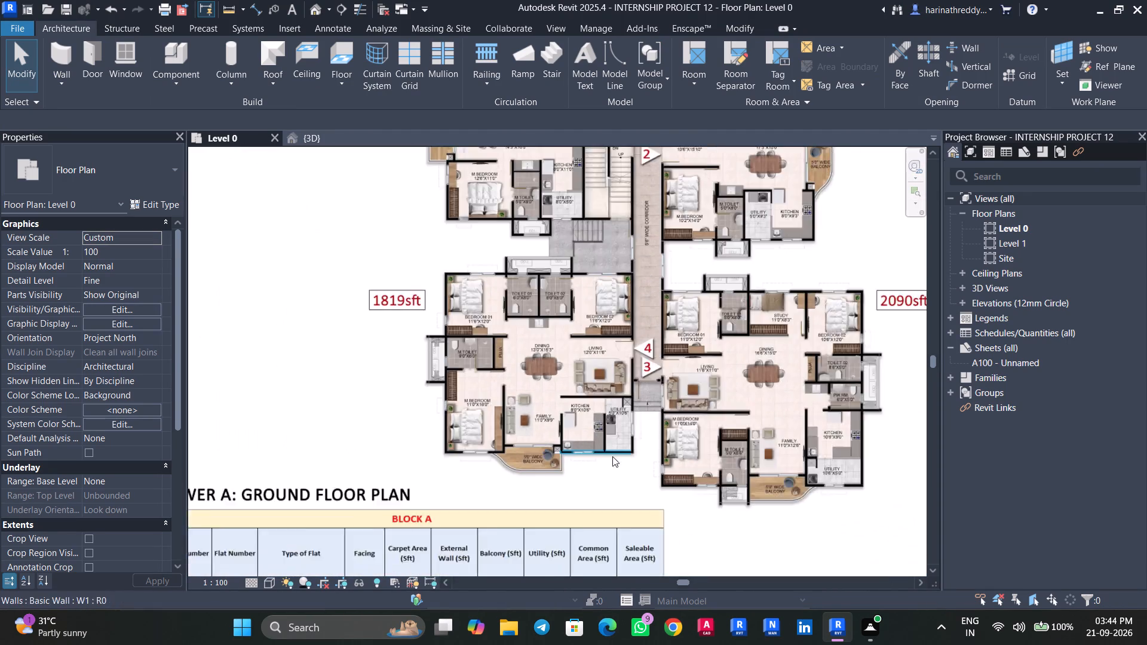
pyautogui.scroll(-3, 612, 456)
pyautogui.scroll(9, 737, 312)
pyautogui.moveTo(689, 347); pyautogui.dragTo(651, 429, button='middle')
pyautogui.scroll(6, 648, 418)
pyautogui.moveTo(649, 419); pyautogui.dragTo(649, 434, button='middle')
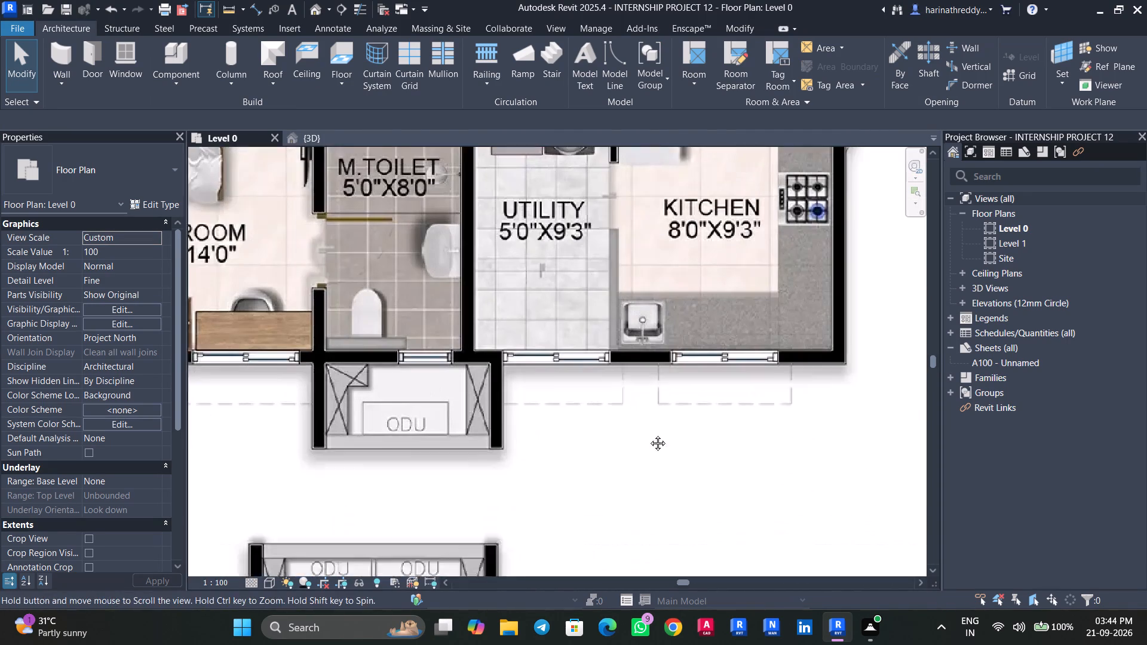
pyautogui.moveTo(649, 434); pyautogui.dragTo(637, 500, button='middle')
# Draw a W6 wall about 4.667' long between unit 2's kitchen and utility, from the exterior window wall to the partition's end.
pyautogui.press('w')
pyautogui.press('a')
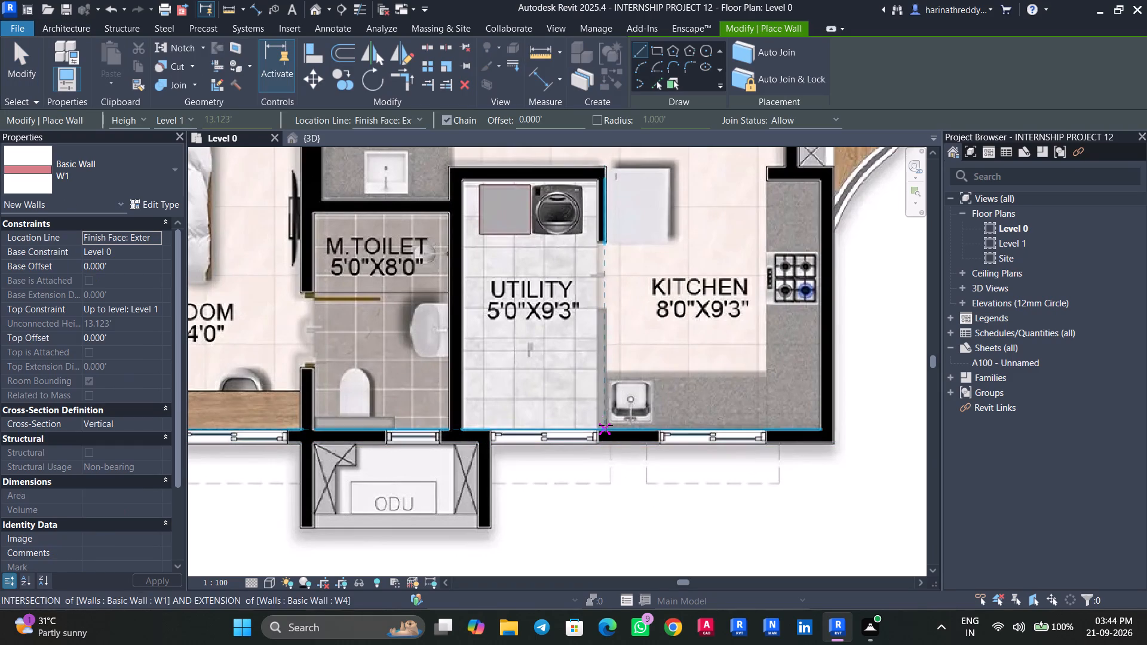
pyautogui.click(596, 423)
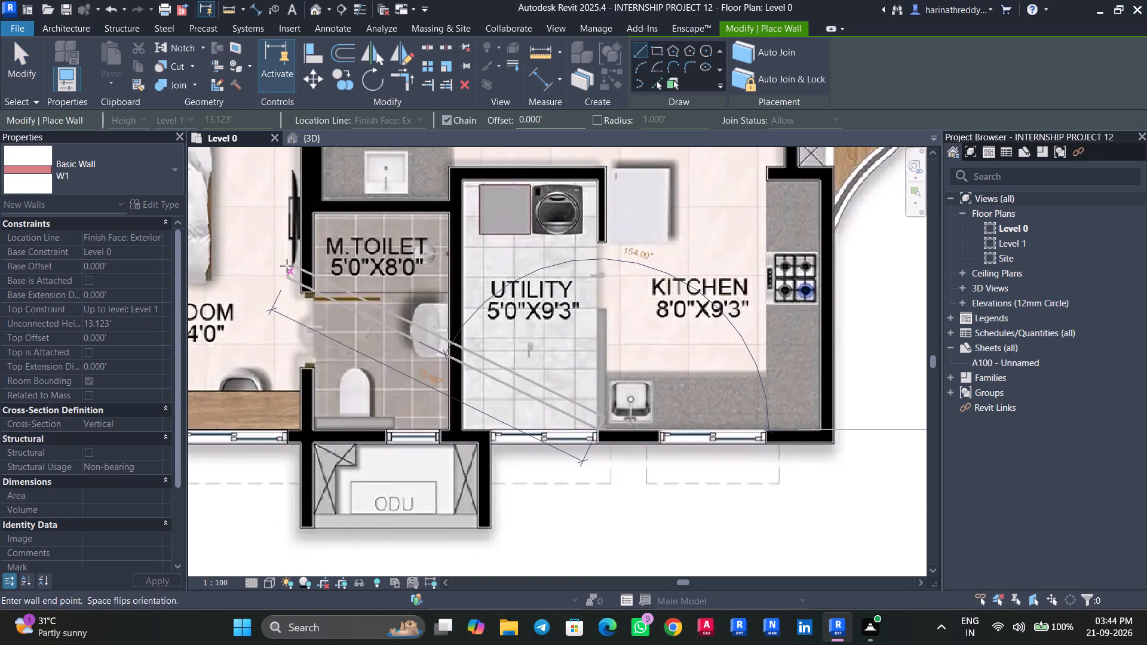
pyautogui.press('Escape')
pyautogui.click(76, 164)
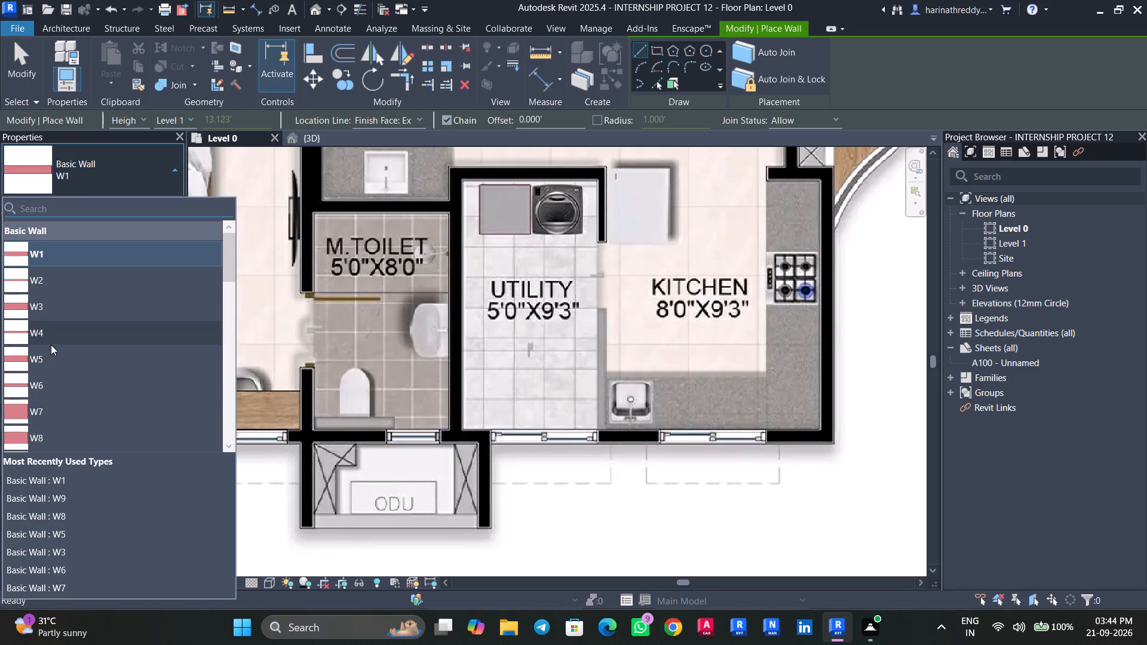
pyautogui.click(53, 387)
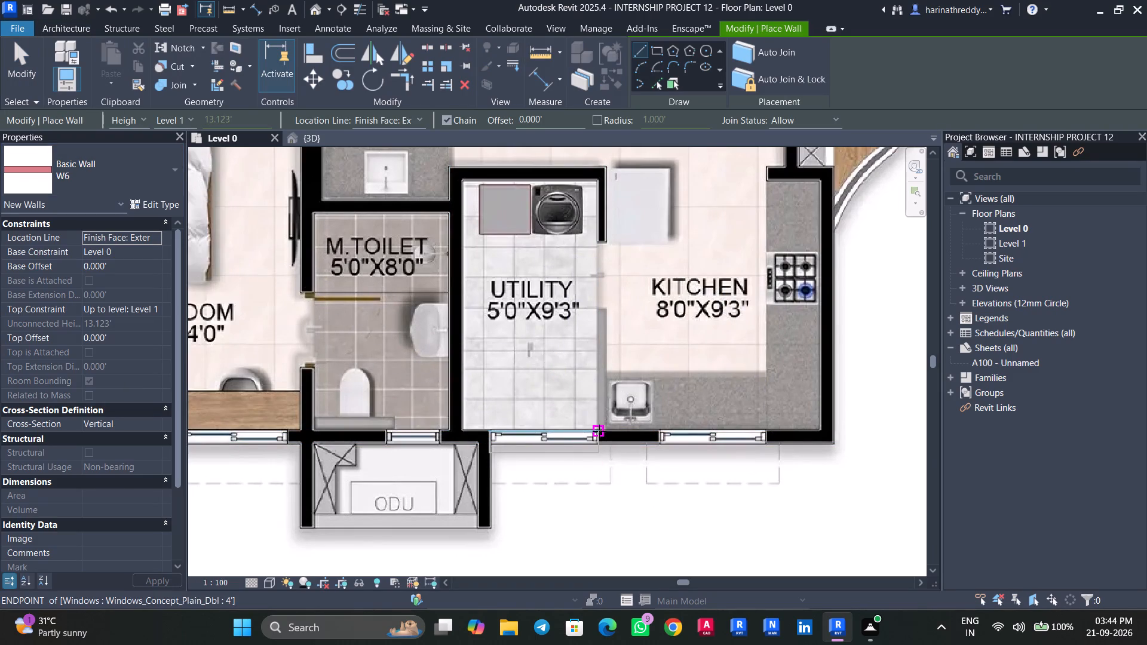
pyautogui.scroll(2, 597, 428)
pyautogui.scroll(-1, 597, 428)
pyautogui.scroll(8, 597, 428)
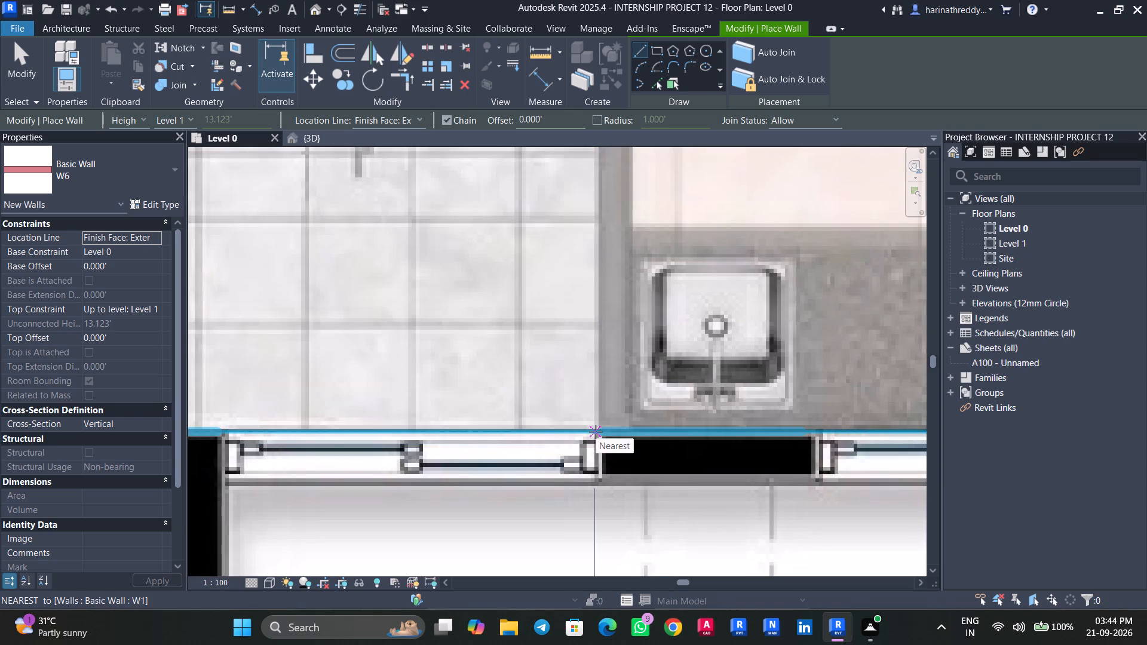
pyautogui.click(596, 432)
pyautogui.moveTo(589, 137); pyautogui.dragTo(578, 397, button='middle')
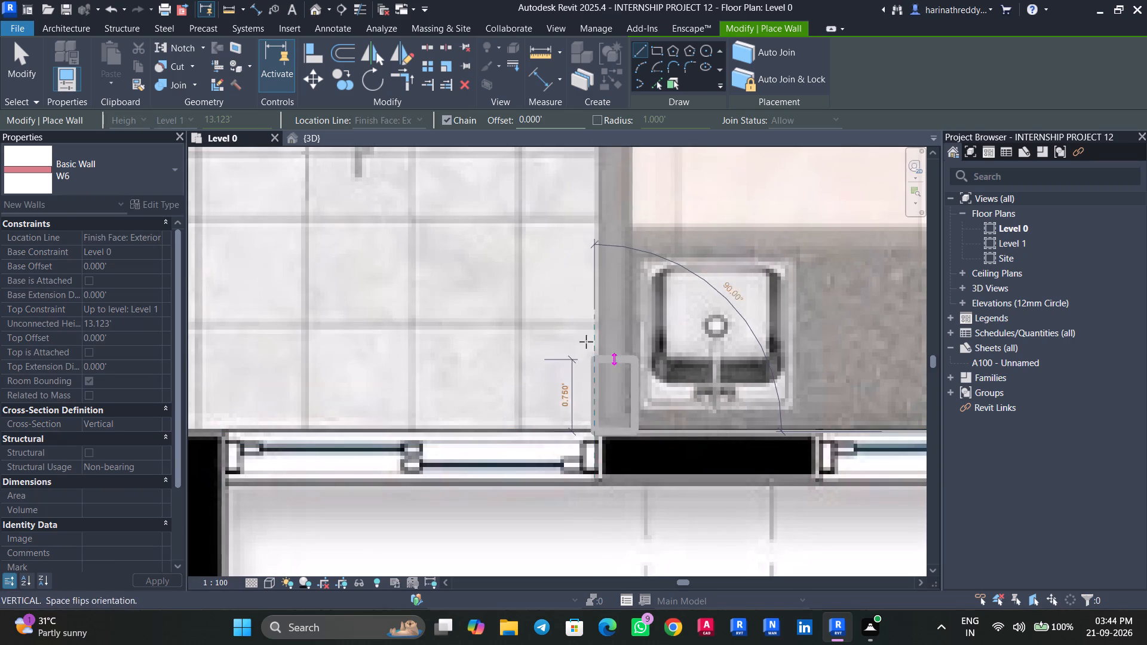
pyautogui.scroll(-7, 586, 340)
pyautogui.moveTo(587, 300); pyautogui.dragTo(592, 475, button='middle')
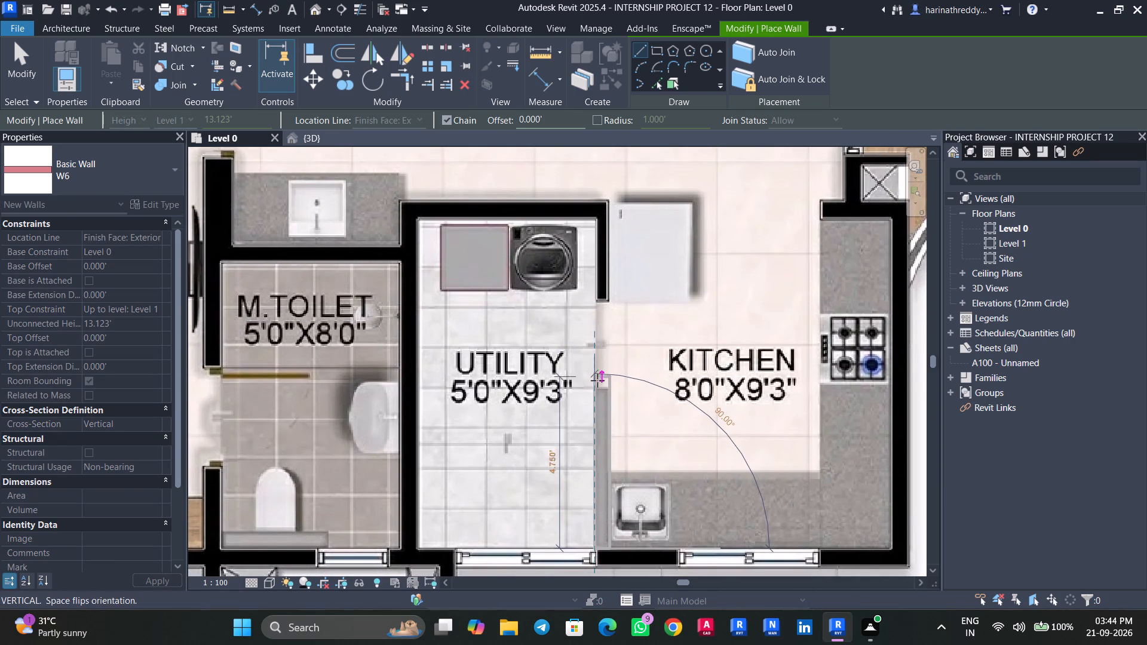
pyautogui.scroll(7, 594, 393)
pyautogui.click(599, 383)
pyautogui.press('Escape')
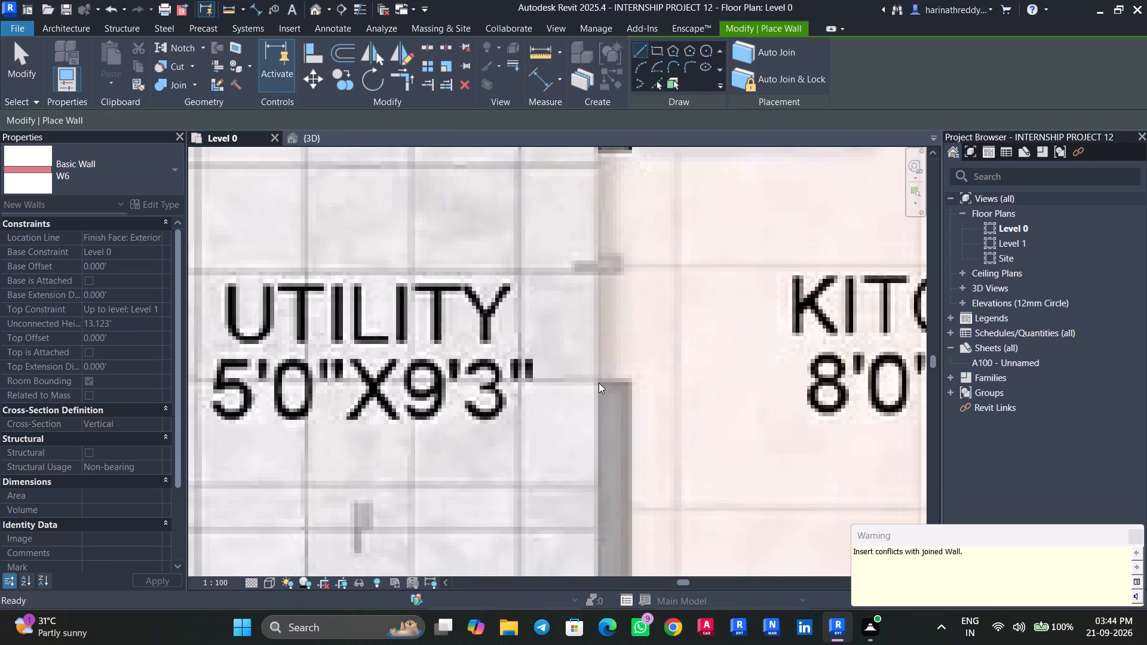
pyautogui.press('Escape')
pyautogui.press('Escape')
pyautogui.press('Tab')
pyautogui.click(622, 406)
pyautogui.scroll(-8, 622, 406)
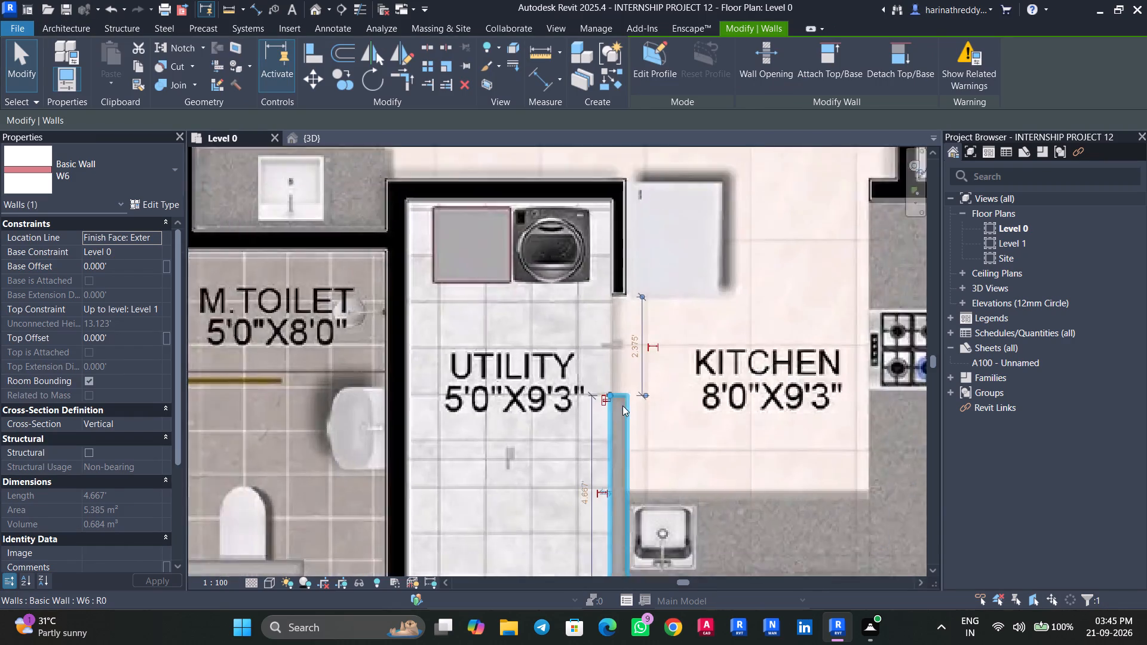
# Examine the Level 0 plan from unit 2 to unit 8's kitchen and utility for the next partition.
pyautogui.scroll(-6, 622, 406)
pyautogui.moveTo(645, 368); pyautogui.dragTo(657, 472, button='middle')
pyautogui.scroll(1, 651, 429)
pyautogui.scroll(-8, 651, 429)
pyautogui.moveTo(640, 416); pyautogui.dragTo(641, 514, button='middle')
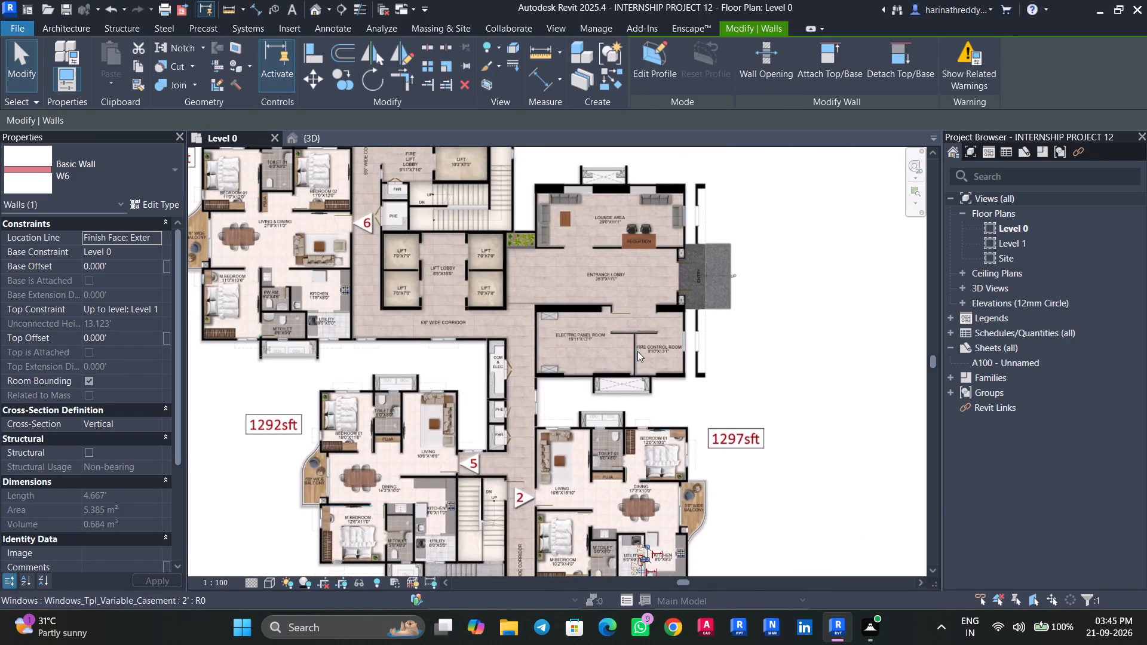
pyautogui.moveTo(637, 395); pyautogui.dragTo(641, 492, button='middle')
pyautogui.moveTo(574, 428); pyautogui.dragTo(603, 528, button='middle')
pyautogui.moveTo(521, 430); pyautogui.dragTo(538, 484, button='middle')
pyautogui.scroll(5, 446, 428)
pyautogui.press('Escape')
pyautogui.press('Escape')
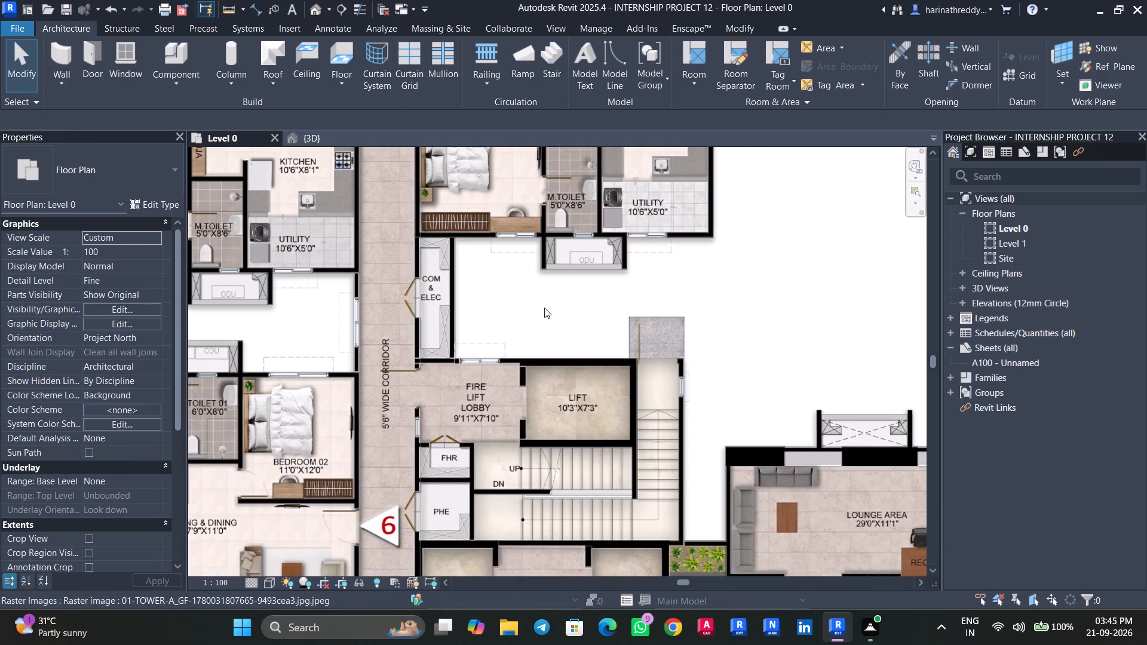
pyautogui.moveTo(548, 330); pyautogui.dragTo(553, 491, button='middle')
pyautogui.scroll(-4, 541, 396)
pyautogui.scroll(8, 626, 371)
pyautogui.moveTo(624, 392); pyautogui.dragTo(627, 487, button='middle')
pyautogui.scroll(1, 627, 487)
pyautogui.scroll(4, 493, 461)
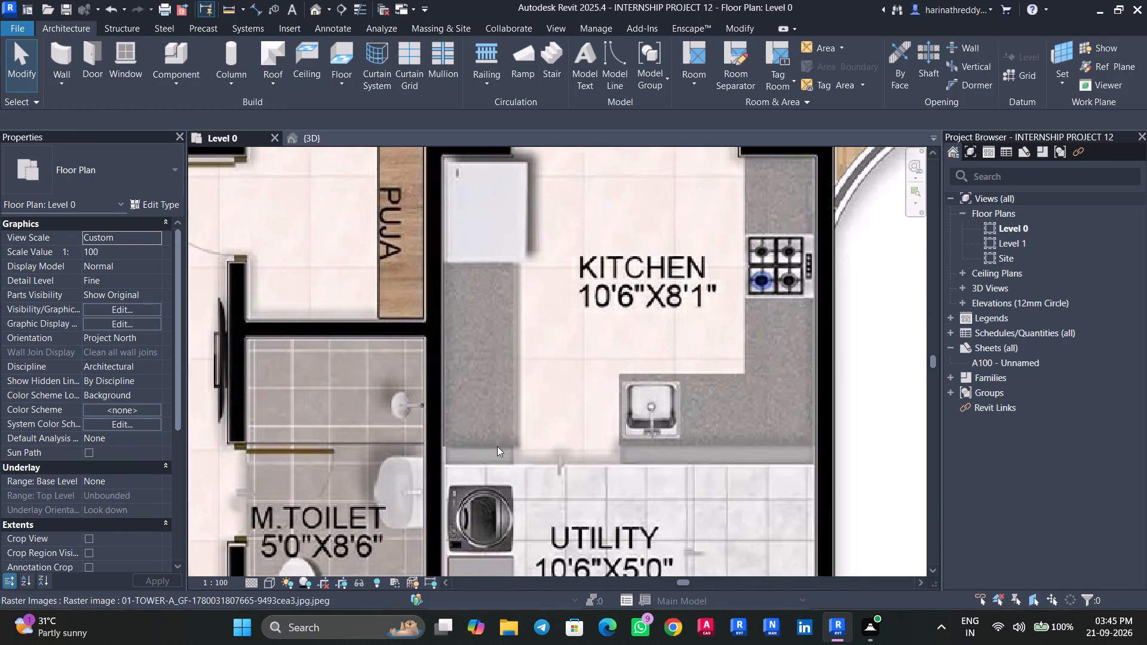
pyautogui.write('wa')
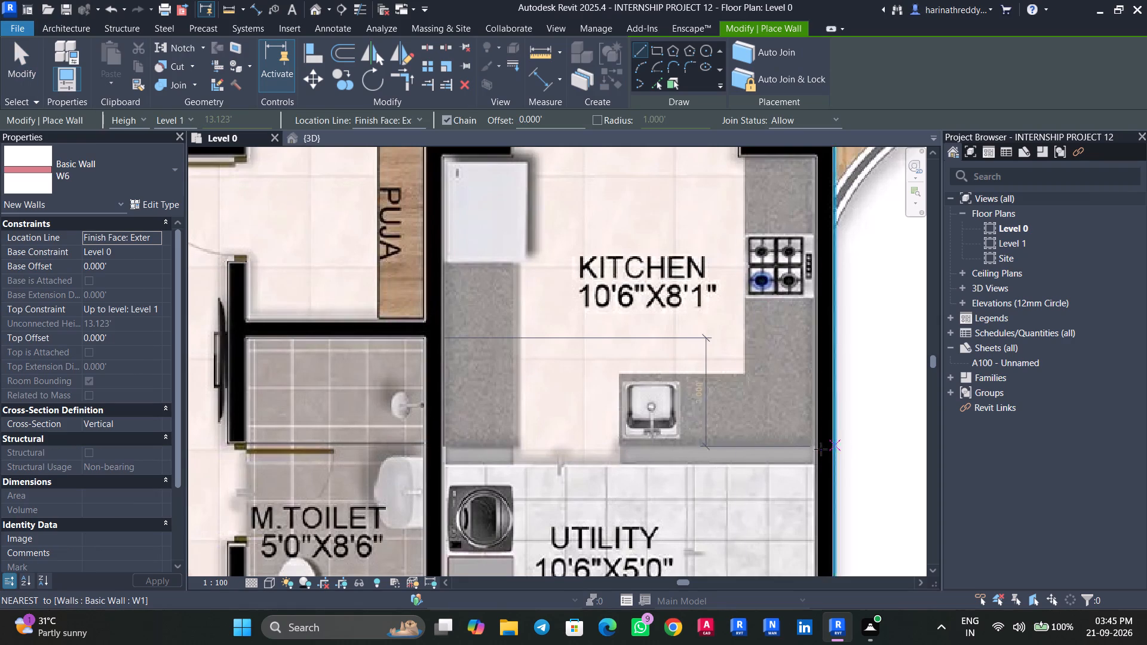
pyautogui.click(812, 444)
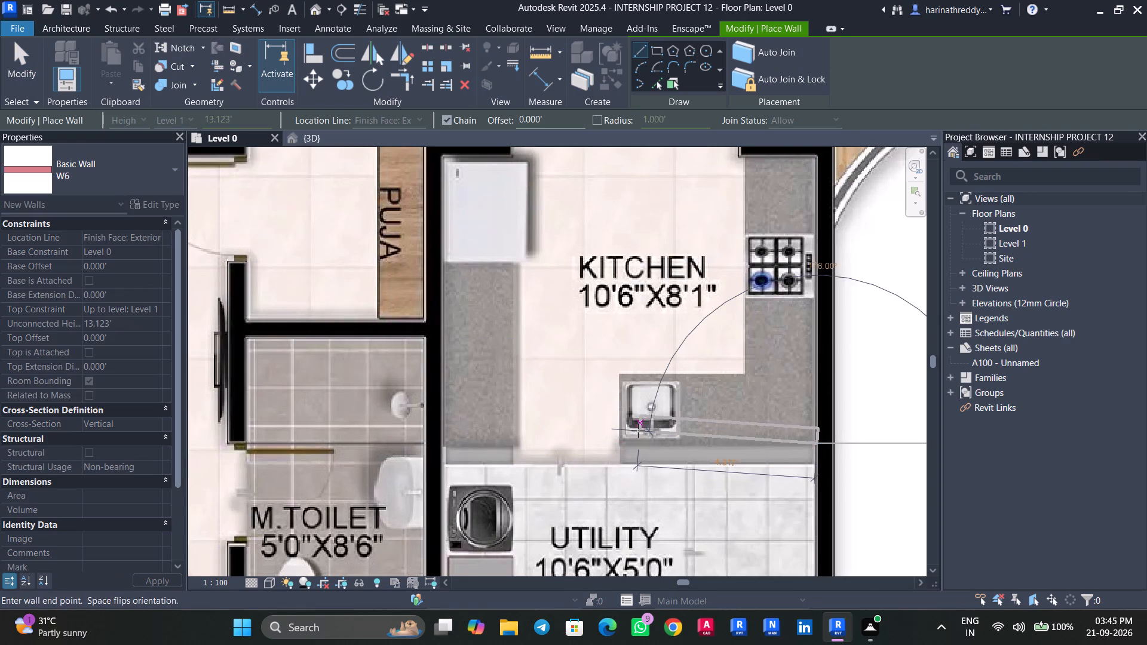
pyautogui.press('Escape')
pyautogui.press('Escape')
# Draw a W1 wall about 10.333' long between unit 8's kitchen and utility, along the utility floor's edge from wall to wall.
pyautogui.write('wa')
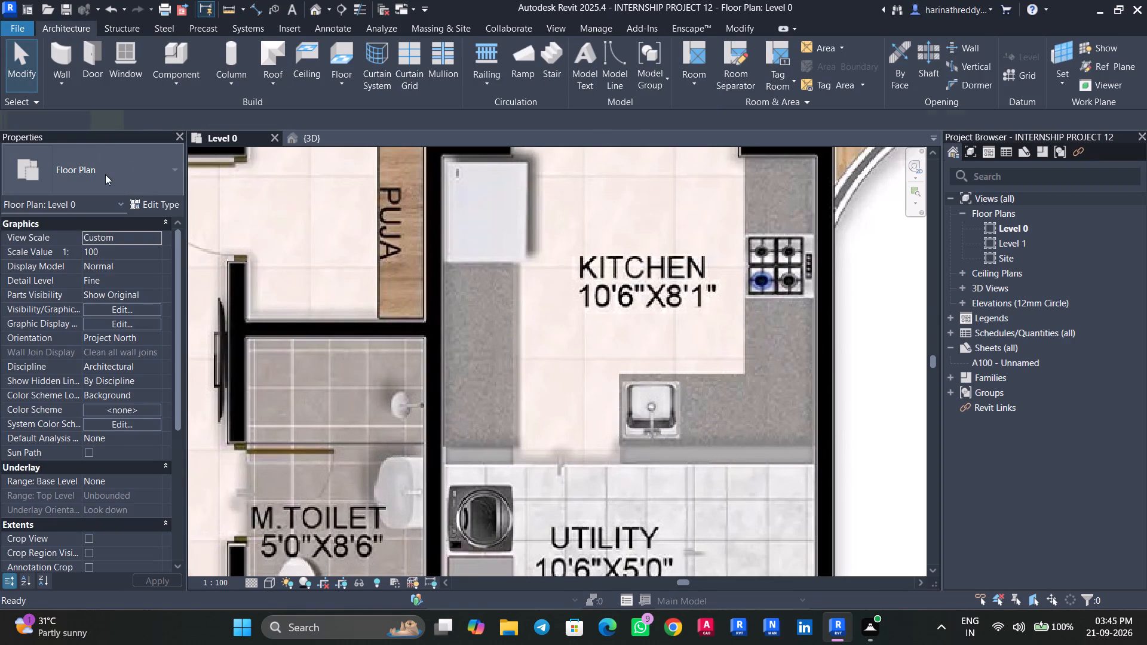
pyautogui.click(105, 174)
pyautogui.scroll(4, 88, 305)
pyautogui.click(73, 257)
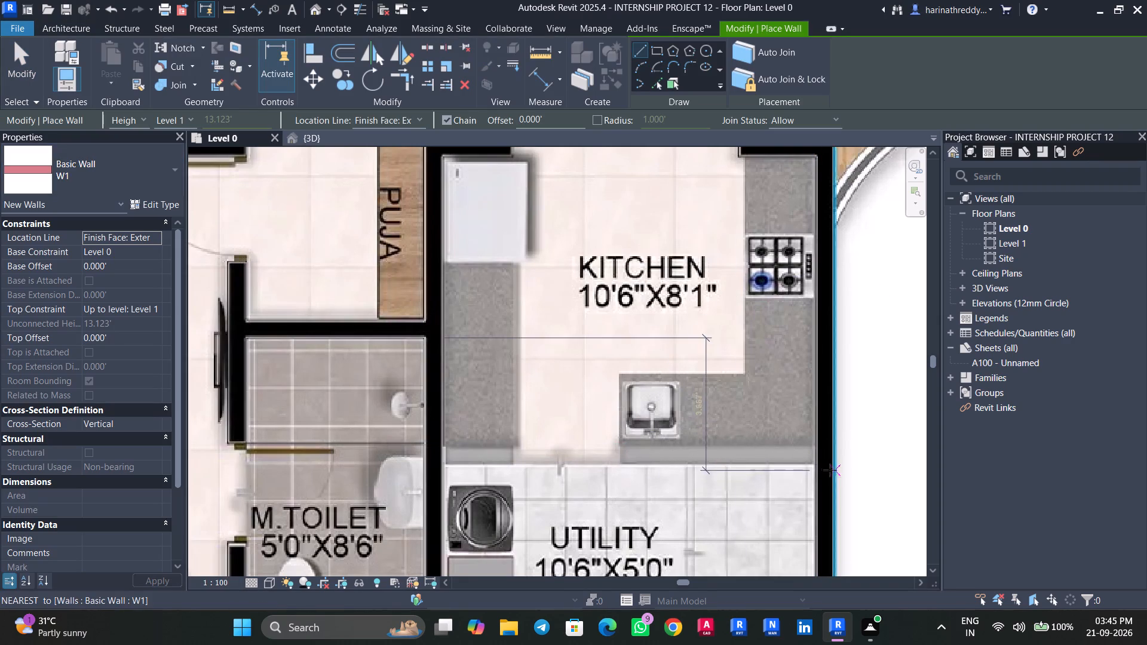
pyautogui.click(811, 465)
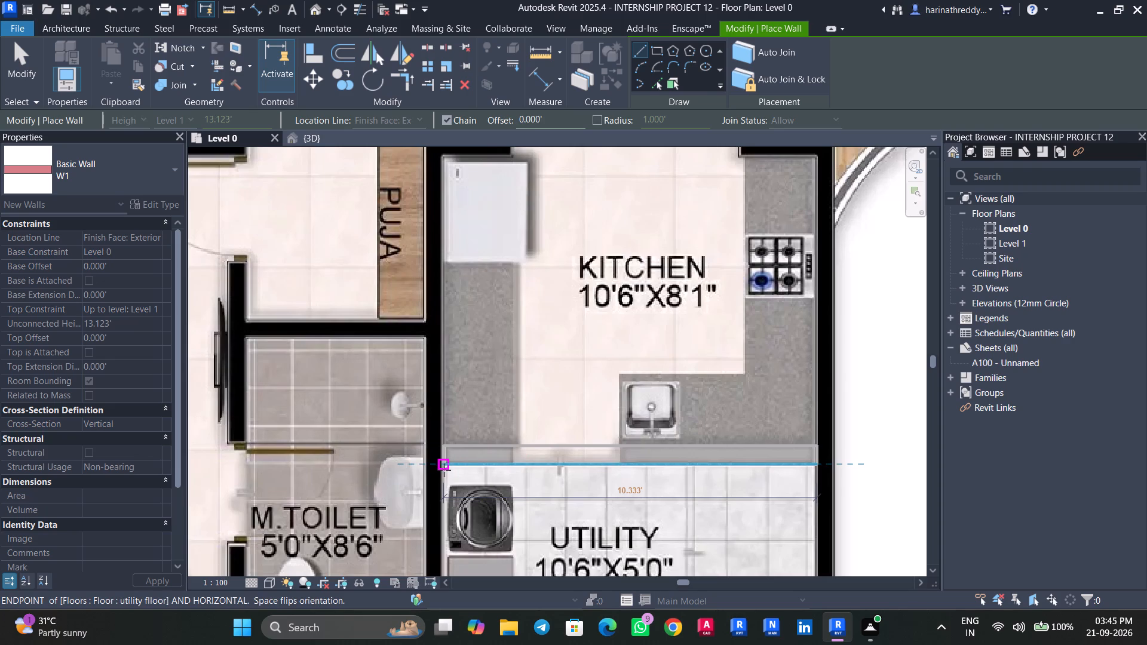
pyautogui.scroll(5, 444, 470)
pyautogui.click(444, 469)
pyautogui.press('Escape')
pyautogui.press('Escape')
pyautogui.press('Escape')
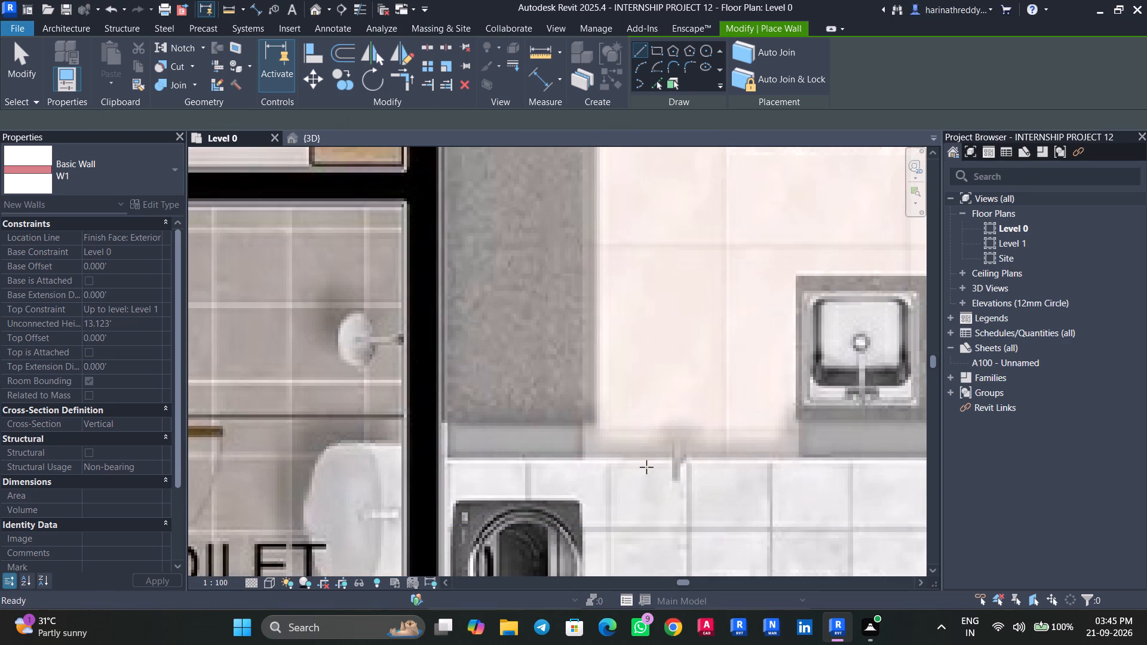
pyautogui.press('Escape')
# Split unit 8's kitchen–utility wall at the two counter ends and delete the segment across the opening between them.
pyautogui.click(681, 449)
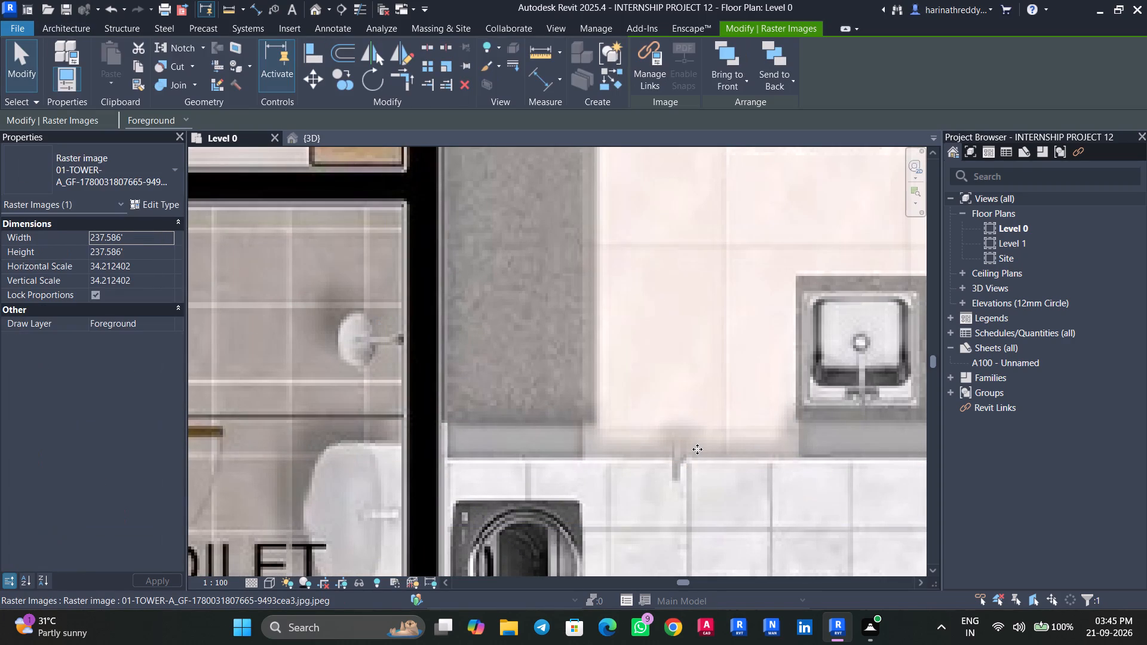
pyautogui.press('Escape')
pyautogui.press('Tab')
pyautogui.click(697, 448)
pyautogui.scroll(-4, 704, 448)
pyautogui.moveTo(704, 445); pyautogui.dragTo(597, 434, button='middle')
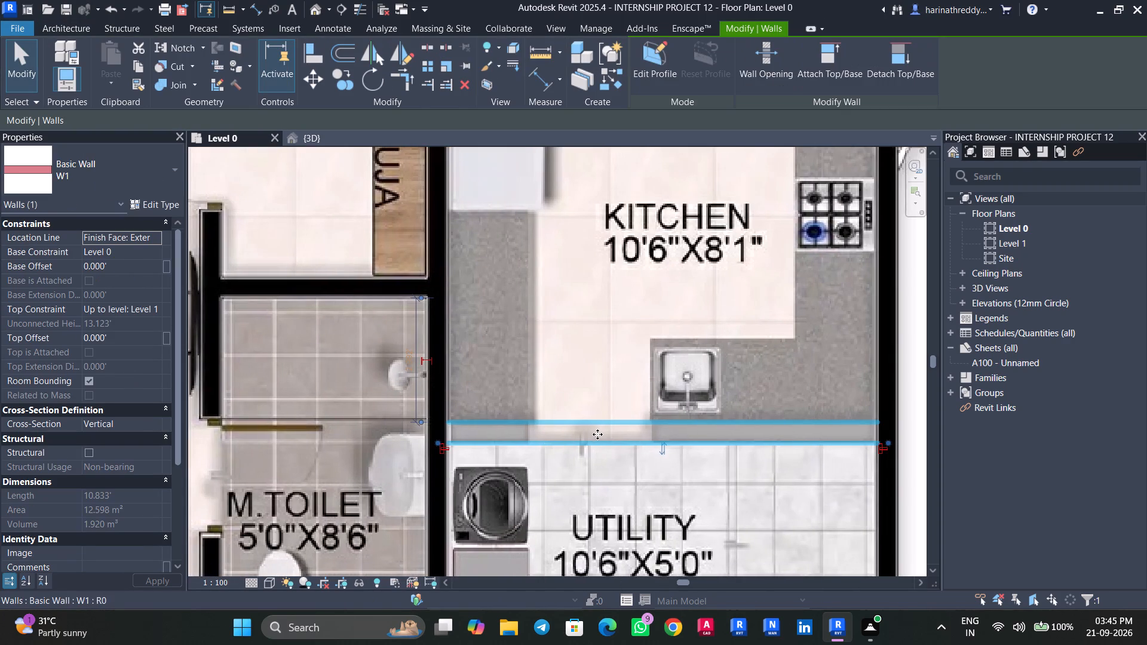
pyautogui.write('sl')
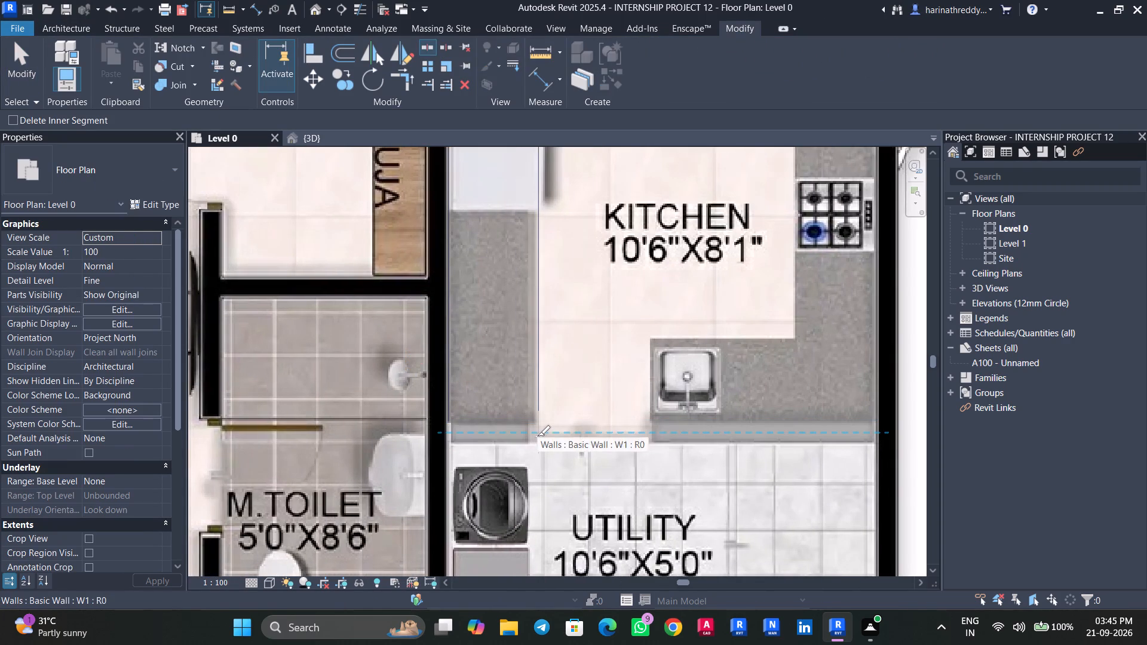
pyautogui.click(535, 435)
pyautogui.click(651, 434)
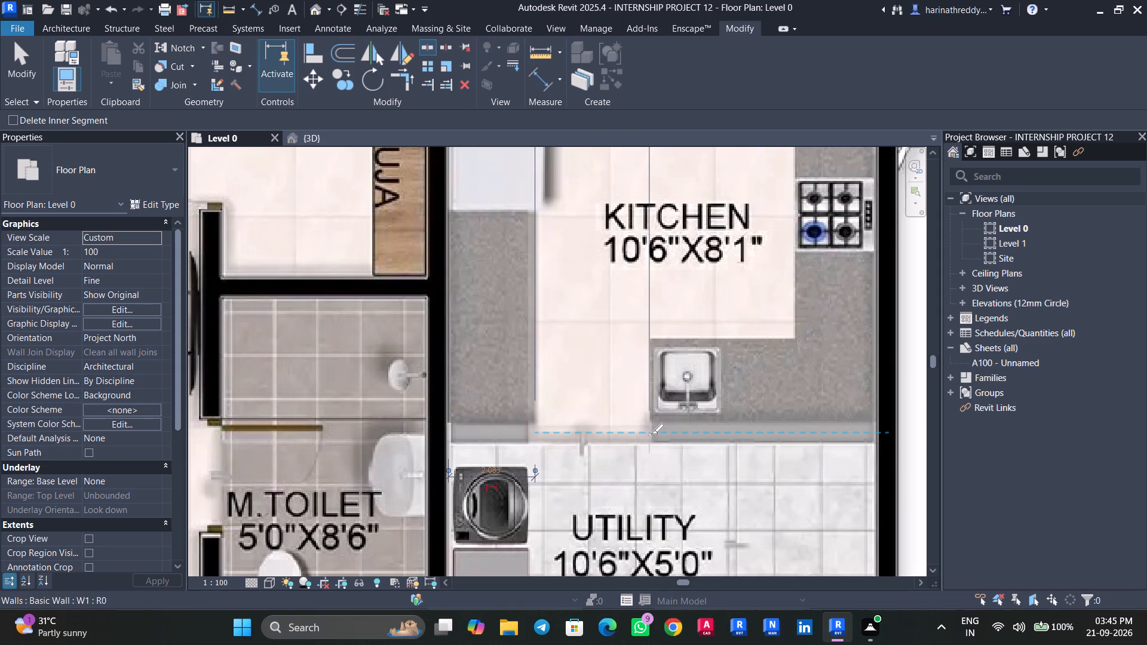
pyautogui.press('Escape')
pyautogui.press('Escape')
pyautogui.press('Escape')
pyautogui.click(613, 437)
pyautogui.press('Escape')
pyautogui.press('Tab')
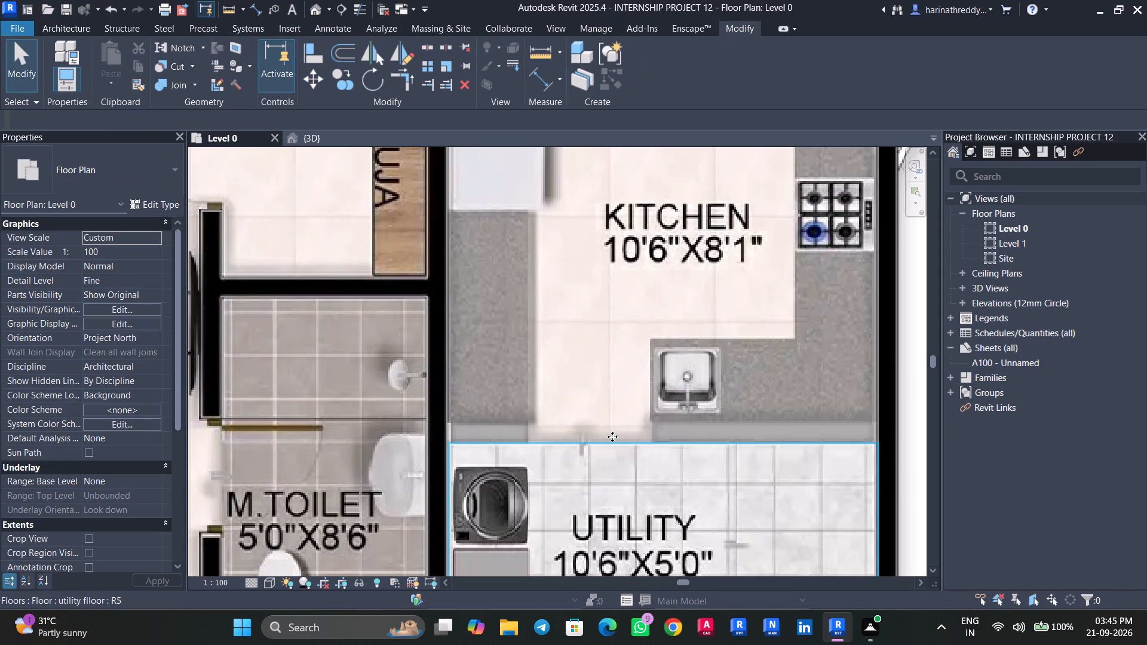
pyautogui.click(612, 437)
pyautogui.press('Tab')
pyautogui.click(612, 437)
pyautogui.press('Delete')
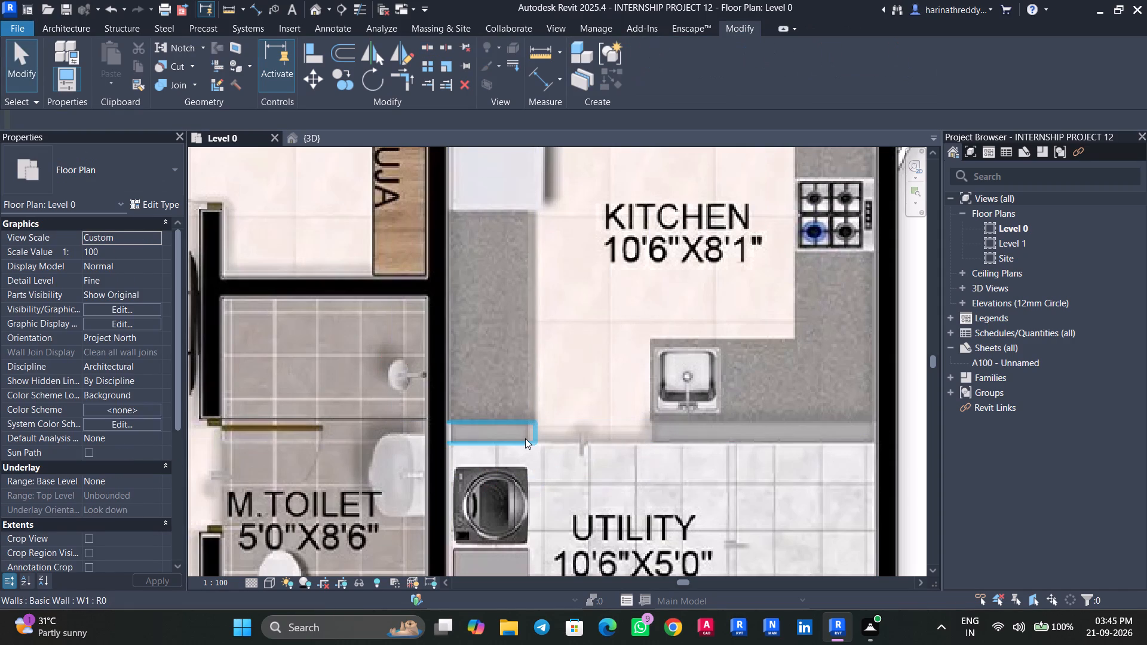
pyautogui.click(525, 438)
pyautogui.press('Escape')
# Draw a W1 wall about 10.348' long between unit 7's kitchen and utility, from the corridor-side wall to the master toilet wall.
pyautogui.scroll(-10, 671, 430)
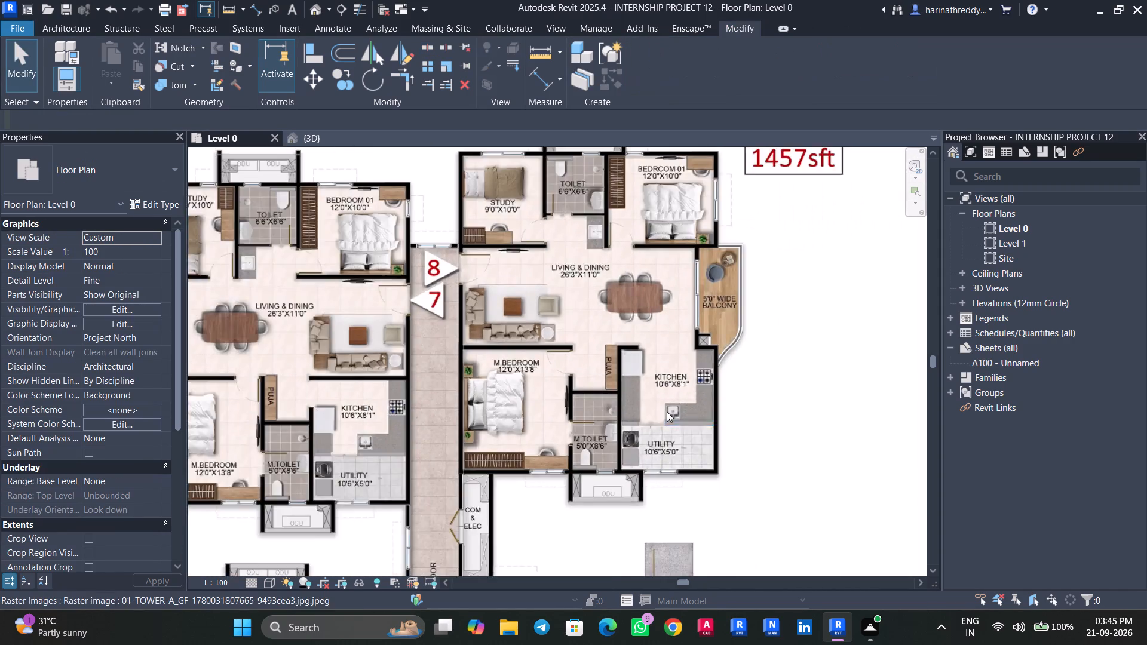
pyautogui.scroll(-5, 667, 411)
pyautogui.moveTo(664, 331); pyautogui.dragTo(676, 377, button='middle')
pyautogui.scroll(6, 464, 398)
pyautogui.moveTo(490, 431); pyautogui.dragTo(493, 275, button='middle')
pyautogui.scroll(6, 539, 424)
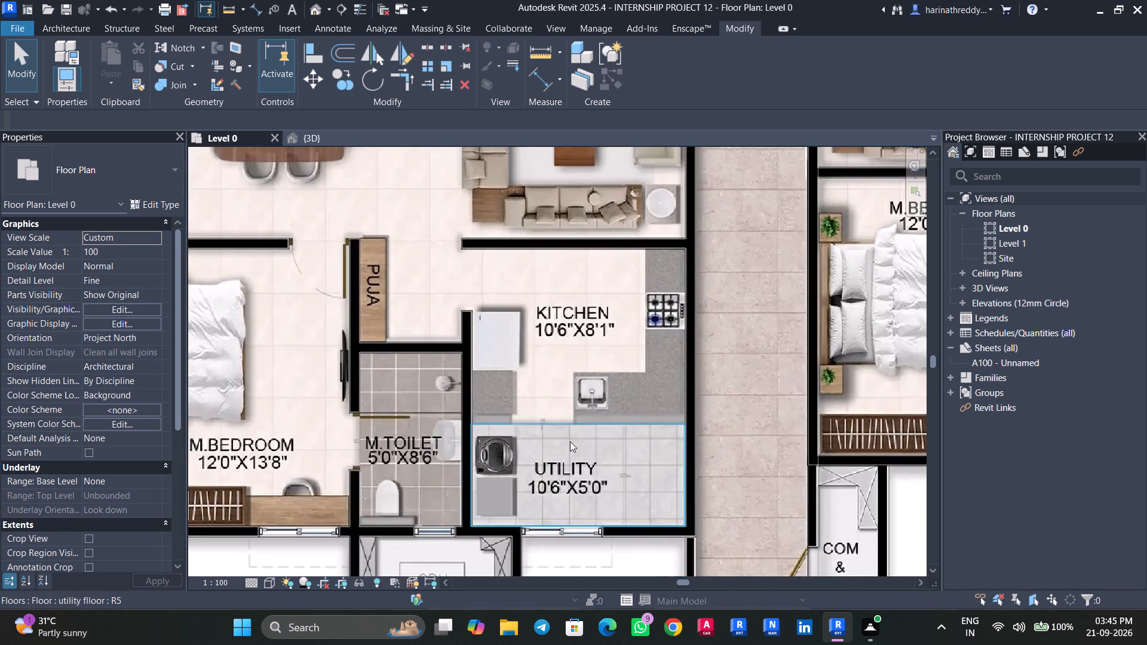
pyautogui.press('w')
pyautogui.press('a')
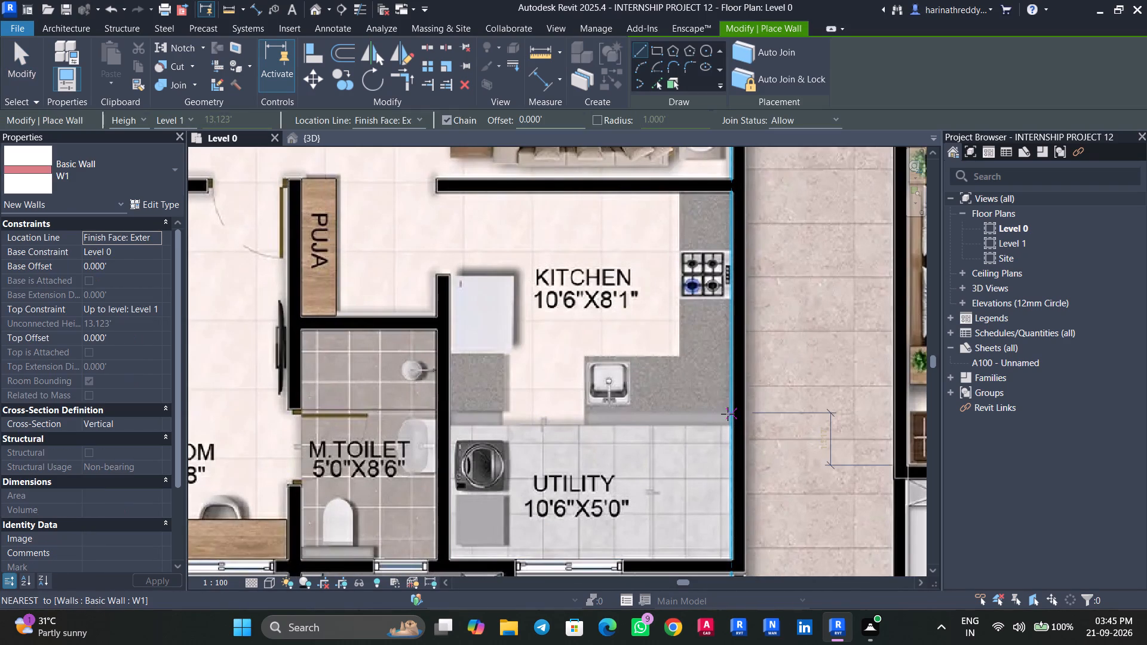
pyautogui.scroll(5, 726, 437)
pyautogui.click(738, 417)
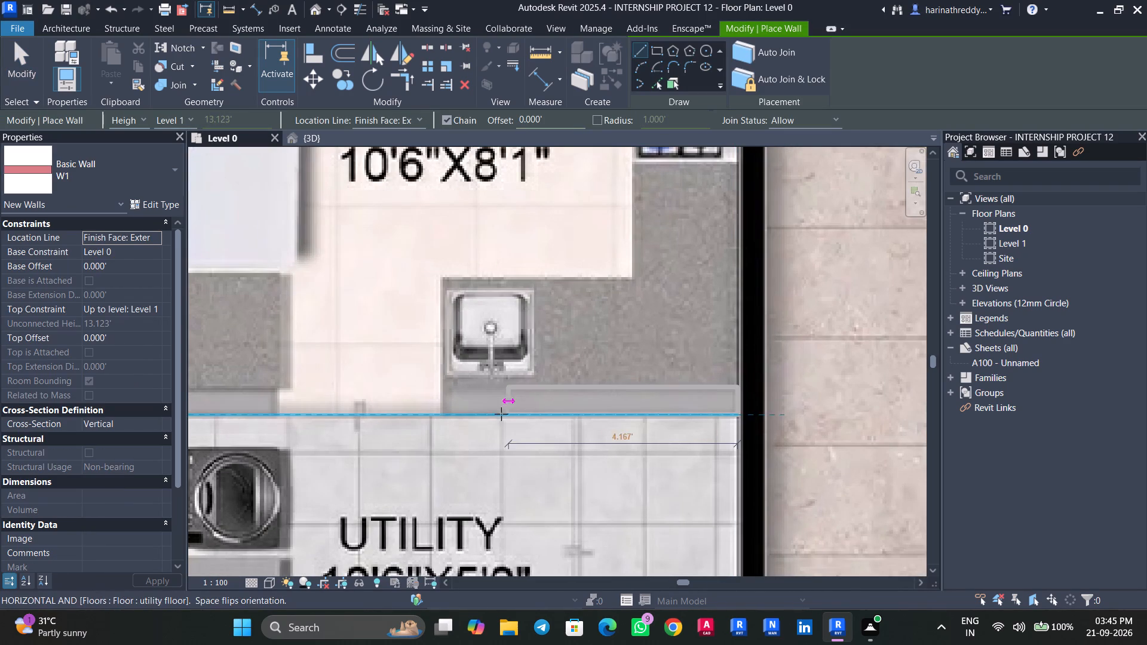
pyautogui.moveTo(469, 416); pyautogui.dragTo(697, 417, button='middle')
pyautogui.click(397, 418)
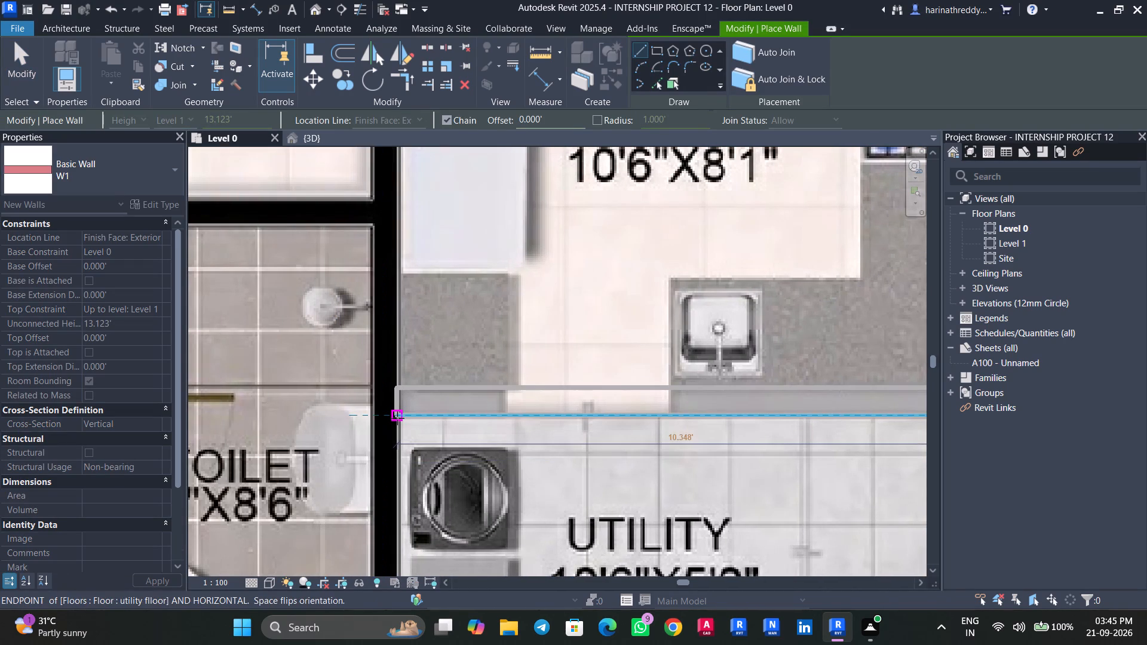
pyautogui.press('Escape')
pyautogui.press('Escape')
pyautogui.press('Escape')
pyautogui.press('Escape')
# Split unit 7's kitchen–utility wall at the two counter ends and delete the 3.000' segment between them.
pyautogui.press('Tab')
pyautogui.click(452, 416)
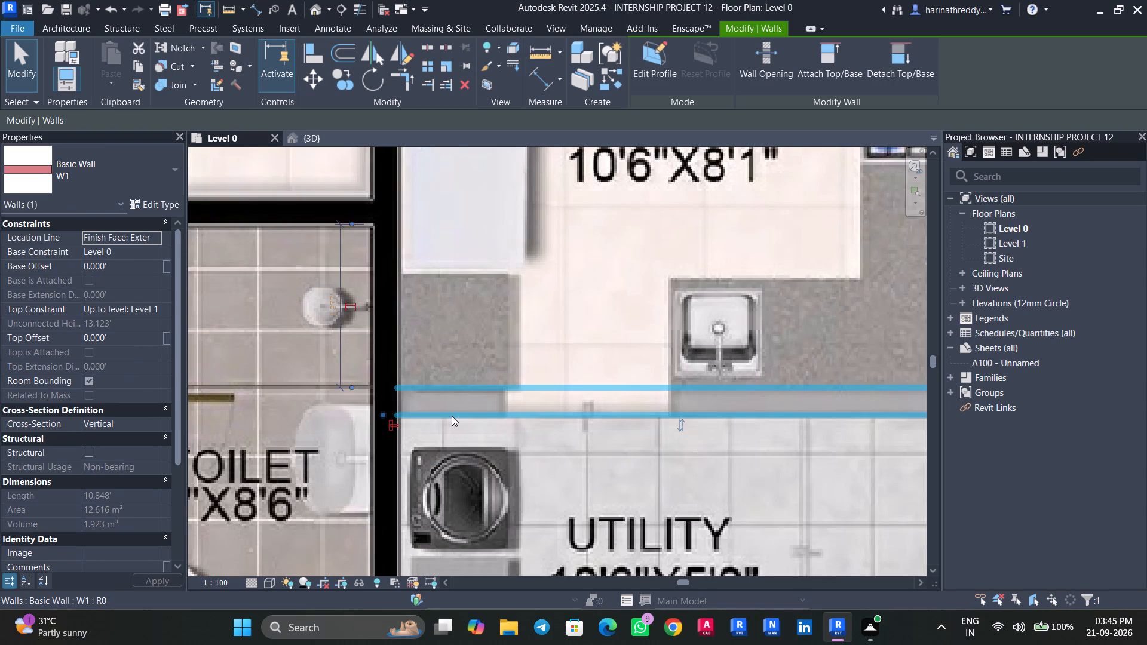
pyautogui.press('Down')
pyautogui.press('Up')
pyautogui.write('sl')
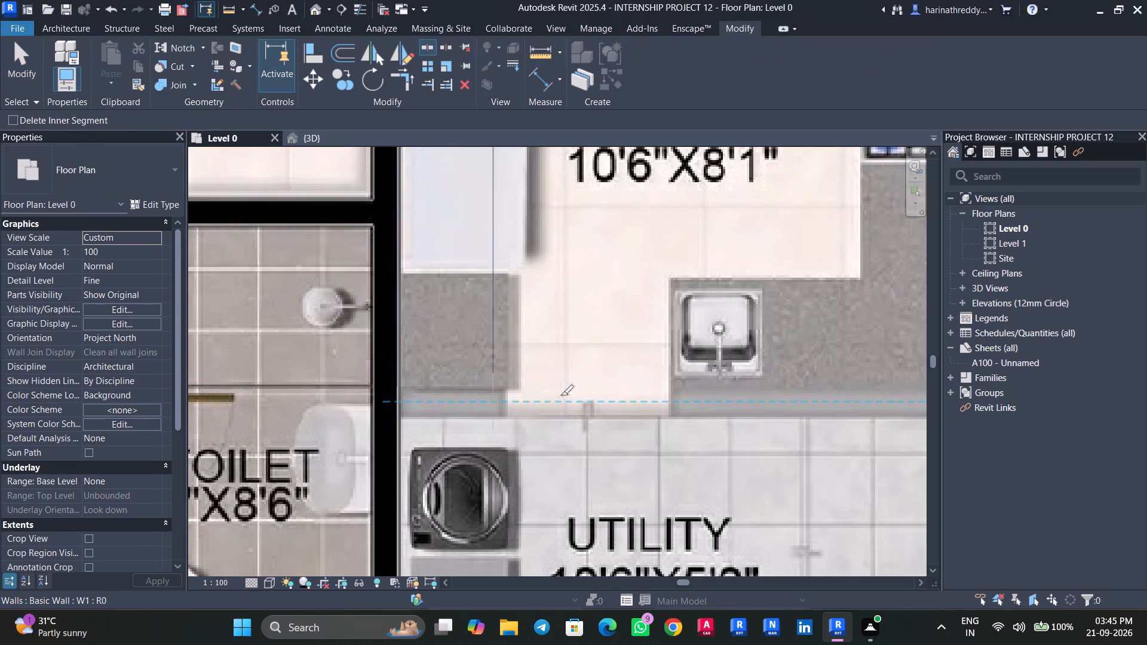
pyautogui.click(509, 401)
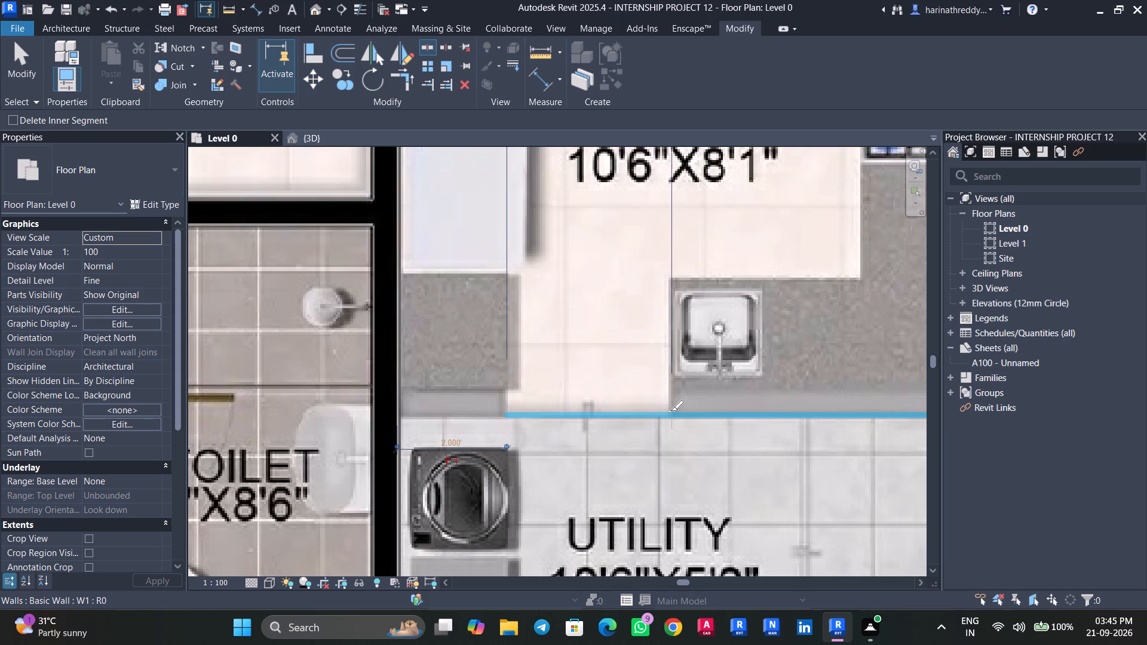
pyautogui.click(670, 411)
pyautogui.press('Escape')
pyautogui.press('Escape')
pyautogui.press('Escape')
pyautogui.press('Tab')
pyautogui.click(607, 401)
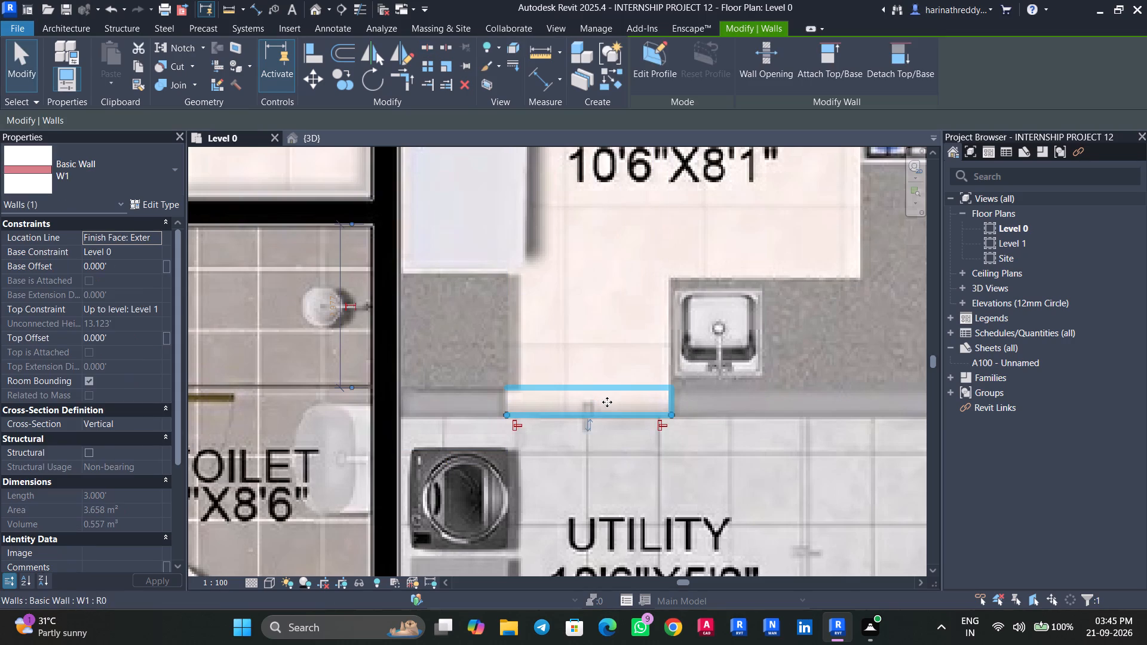
pyautogui.press('BackSpace')
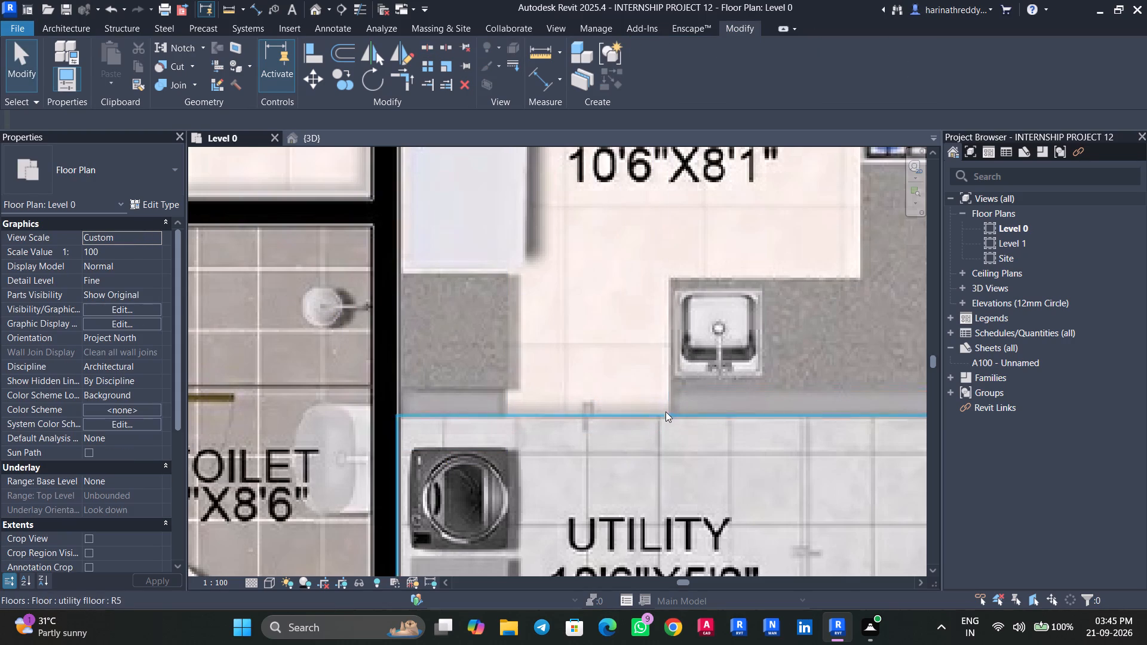
# Draw a W1 wall between unit 6's kitchen and utility, from the corridor-side wall to the master toilet wall corner.
pyautogui.scroll(-9, 665, 410)
pyautogui.scroll(1, 698, 395)
pyautogui.scroll(-4, 694, 389)
pyautogui.moveTo(688, 360); pyautogui.dragTo(705, 464, button='middle')
pyautogui.scroll(-6, 702, 457)
pyautogui.moveTo(702, 457); pyautogui.dragTo(692, 406, button='middle')
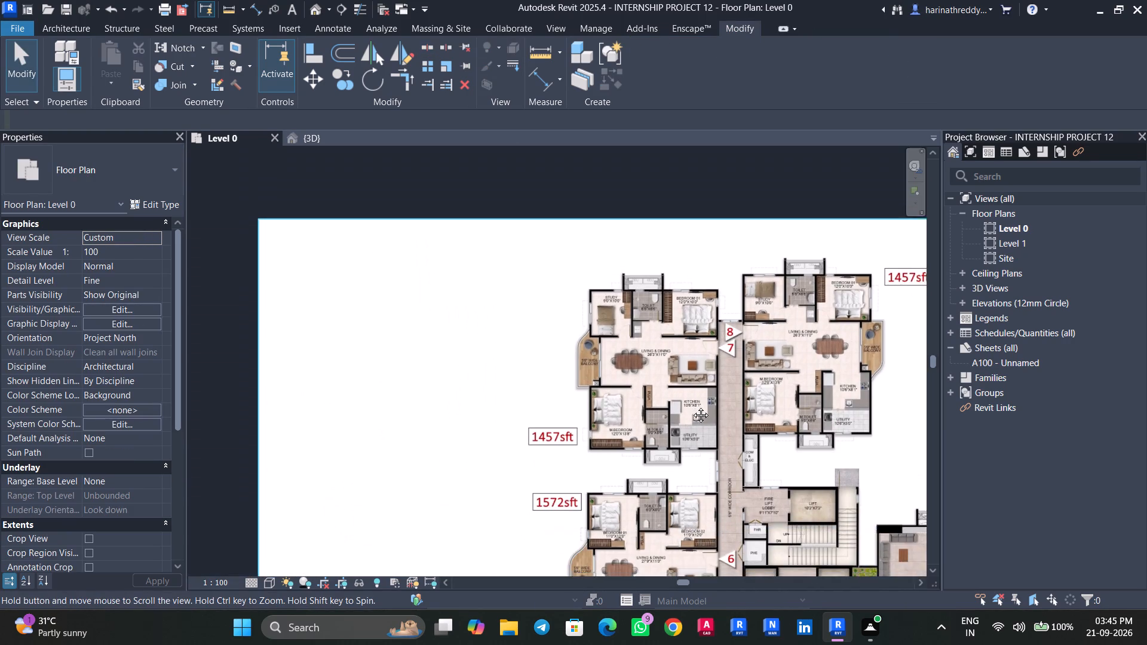
pyautogui.moveTo(692, 406); pyautogui.dragTo(640, 181, button='middle')
pyautogui.scroll(4, 600, 370)
pyautogui.scroll(11, 639, 426)
pyautogui.moveTo(671, 446); pyautogui.dragTo(622, 369, button='middle')
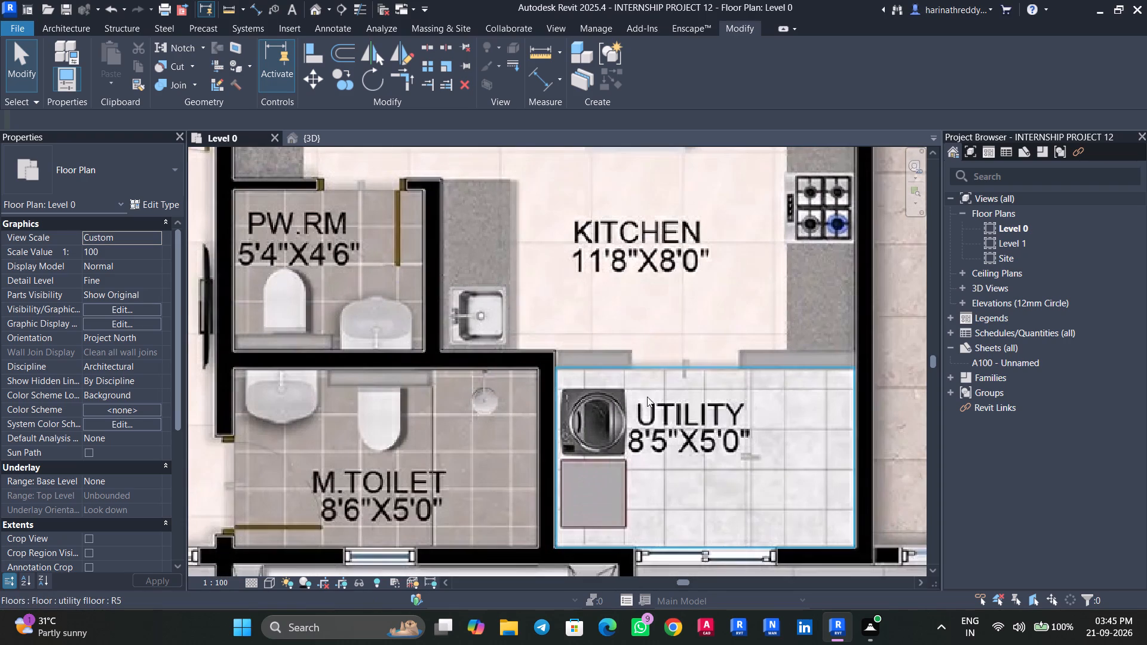
pyautogui.press('w')
pyautogui.press('a')
pyautogui.click(856, 353)
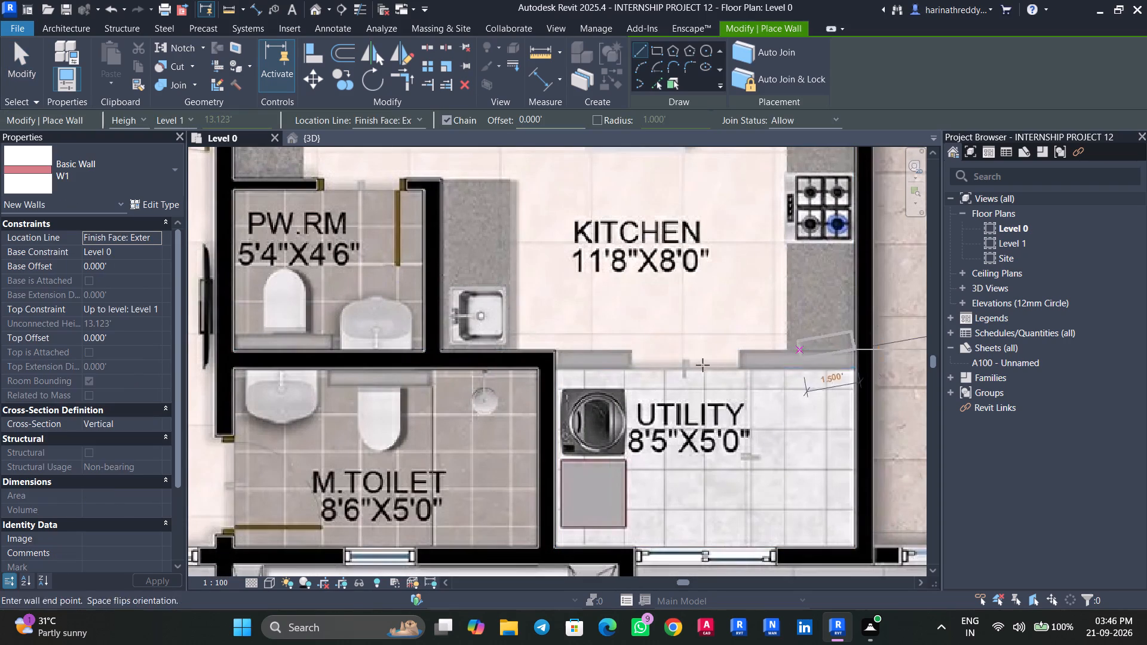
pyautogui.press('space')
pyautogui.scroll(4, 556, 357)
pyautogui.click(556, 346)
pyautogui.press('Escape')
pyautogui.press('Escape')
pyautogui.press('Escape')
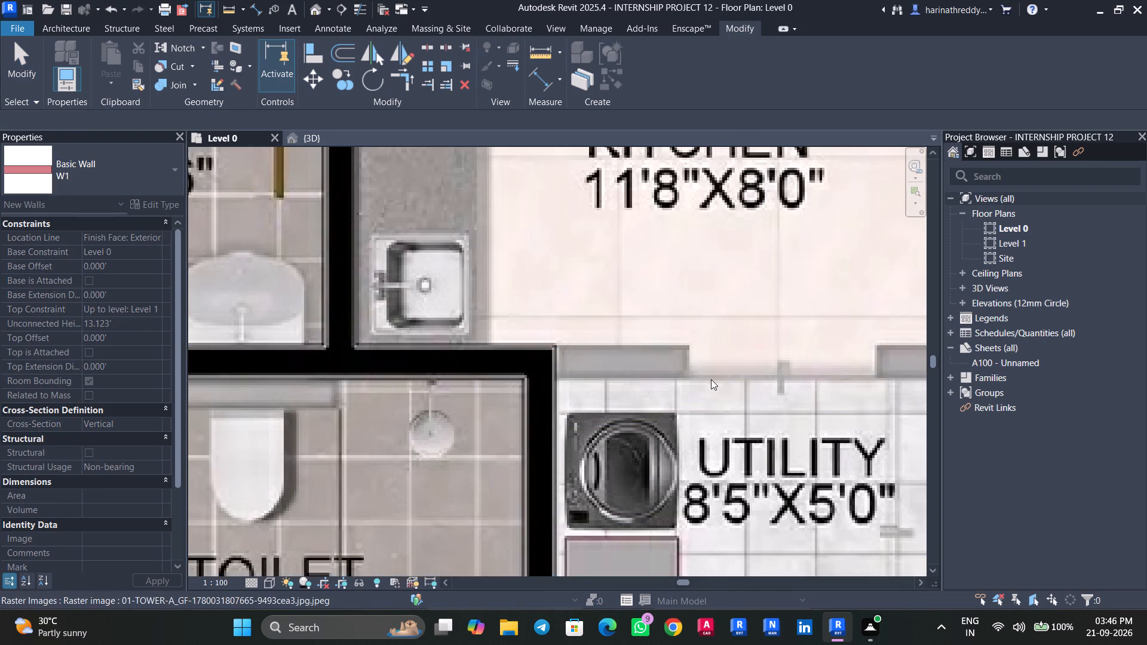
# Split unit 6's kitchen–utility wall at both edges of the opening and delete the 3.000' segment between them.
pyautogui.scroll(-4, 713, 379)
pyautogui.moveTo(713, 374); pyautogui.dragTo(528, 405, button='middle')
pyautogui.write('sl')
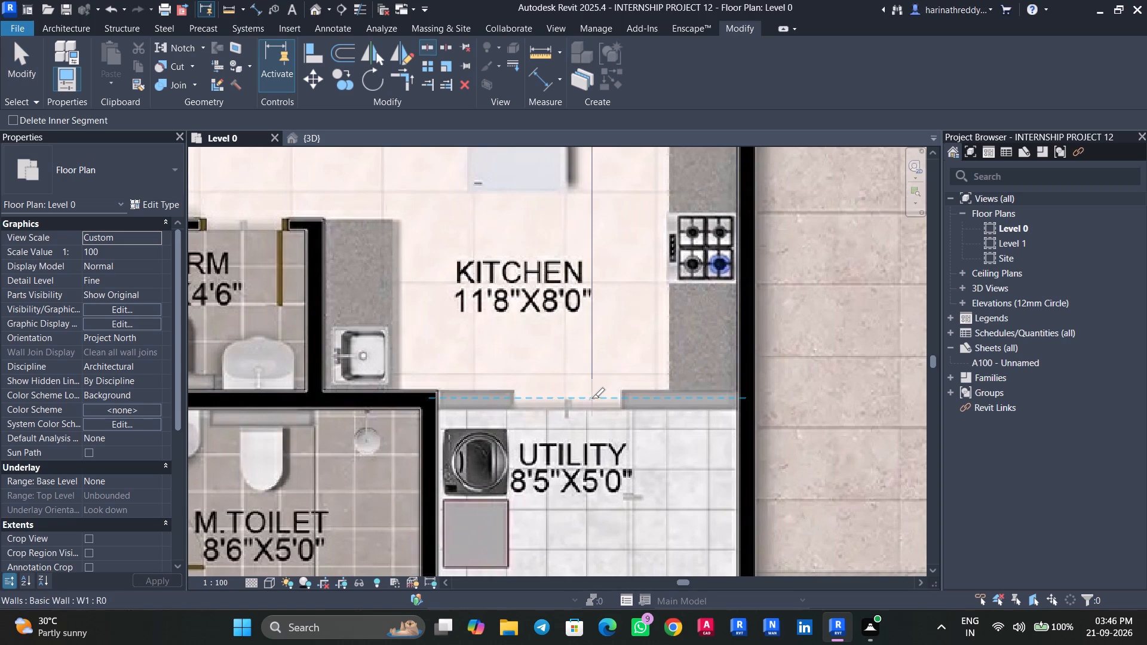
pyautogui.scroll(5, 523, 394)
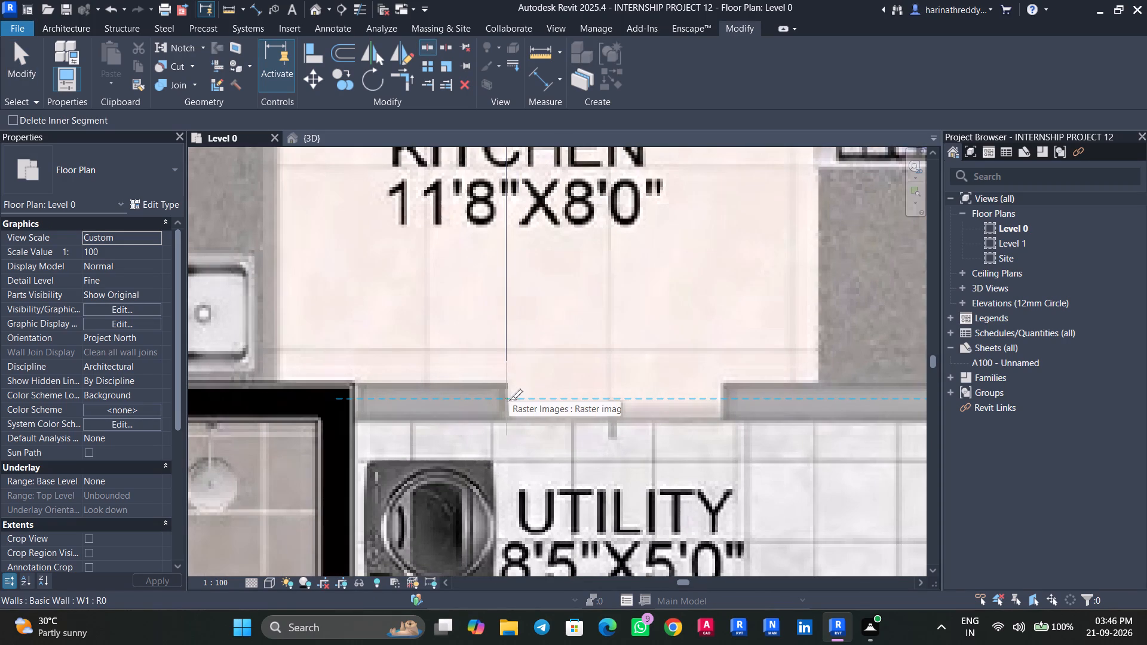
pyautogui.click(508, 402)
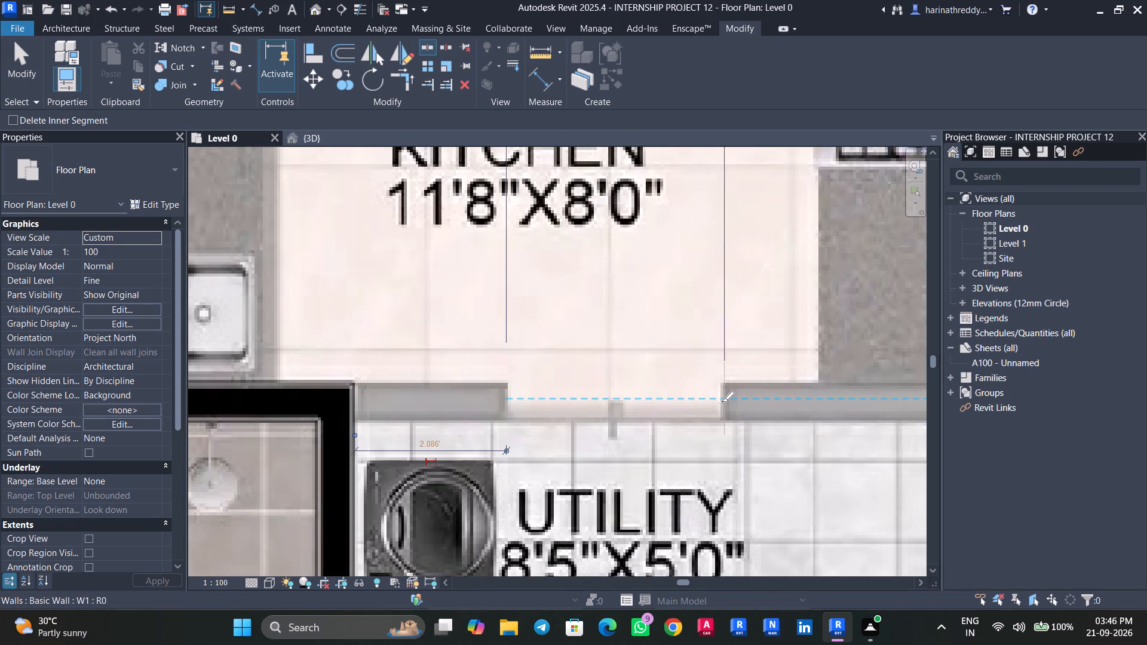
pyautogui.click(723, 404)
pyautogui.press('Escape')
pyautogui.press('Escape')
pyautogui.press('Escape')
pyautogui.press('Escape')
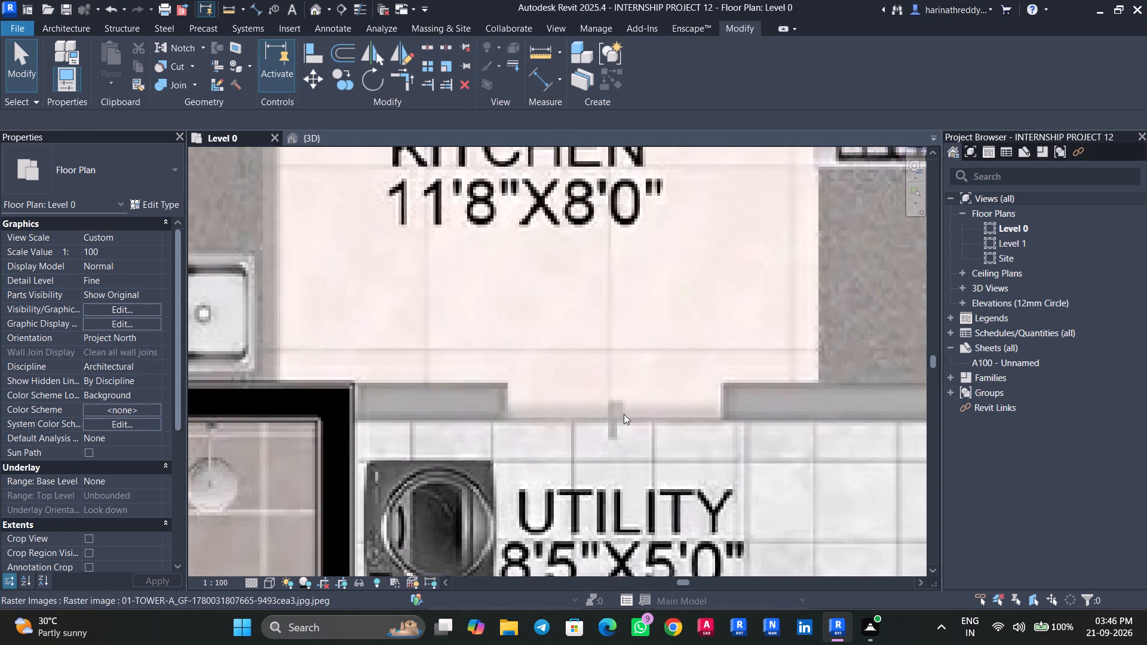
pyautogui.press('Tab')
pyautogui.press('Tab')
pyautogui.click(624, 413)
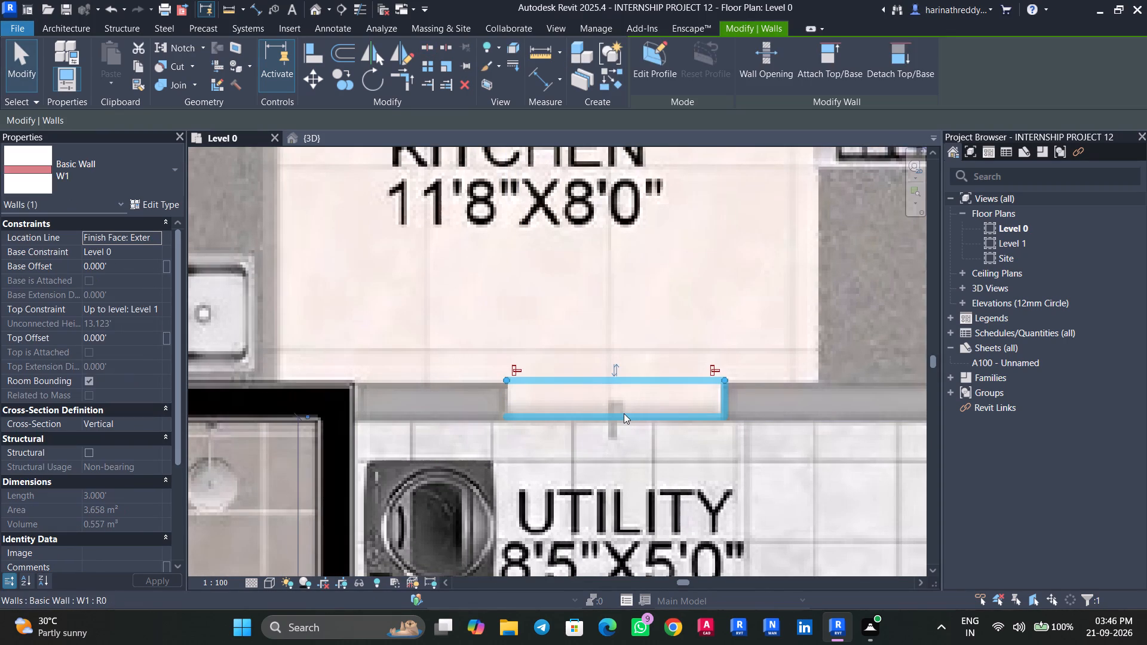
pyautogui.press('Delete')
# Draw a W1 wall about 7.940' long between unit 5's kitchen and utility, from the staircase-side wall to the master toilet wall.
pyautogui.scroll(-20, 624, 420)
pyautogui.scroll(-3, 624, 420)
pyautogui.moveTo(658, 451); pyautogui.dragTo(620, 356, button='middle')
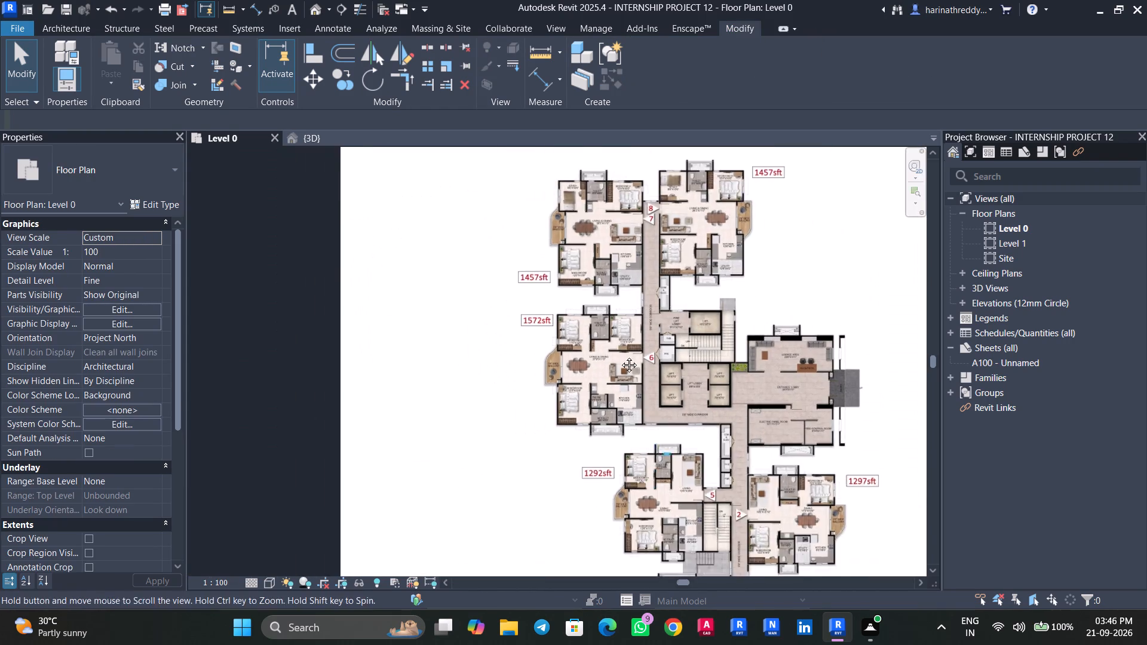
pyautogui.moveTo(620, 356); pyautogui.dragTo(594, 291, button='middle')
pyautogui.scroll(11, 646, 354)
pyautogui.scroll(2, 588, 446)
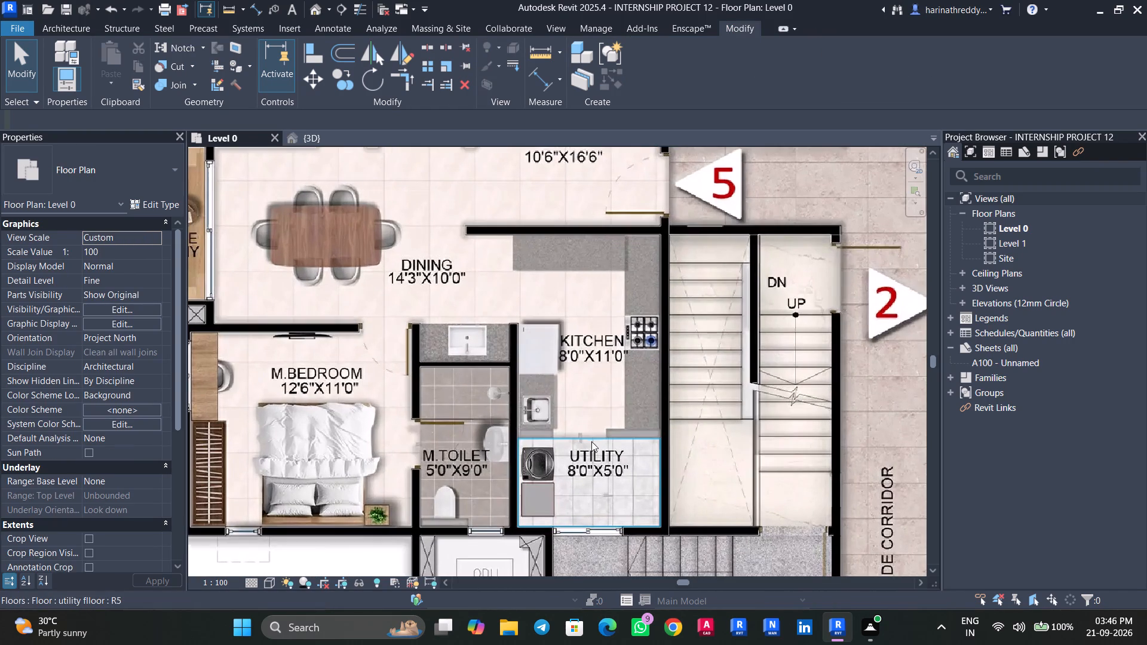
pyautogui.write('wa')
pyautogui.scroll(12, 646, 417)
pyautogui.moveTo(673, 440); pyautogui.dragTo(673, 390, button='middle')
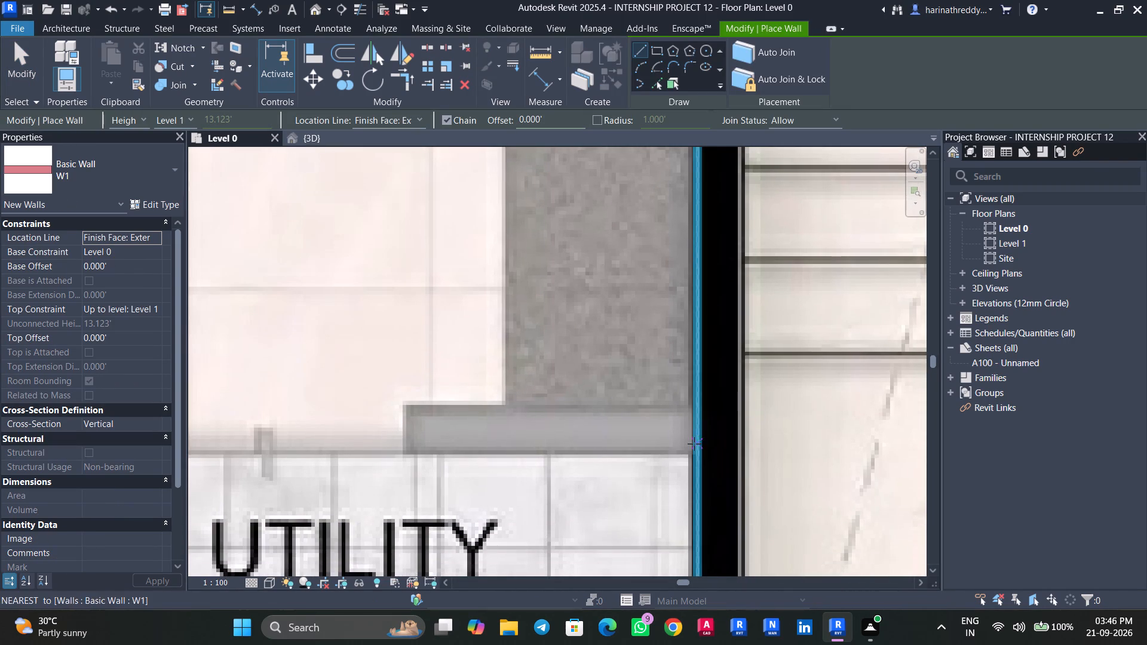
pyautogui.click(692, 454)
pyautogui.moveTo(486, 462); pyautogui.dragTo(827, 385, button='middle')
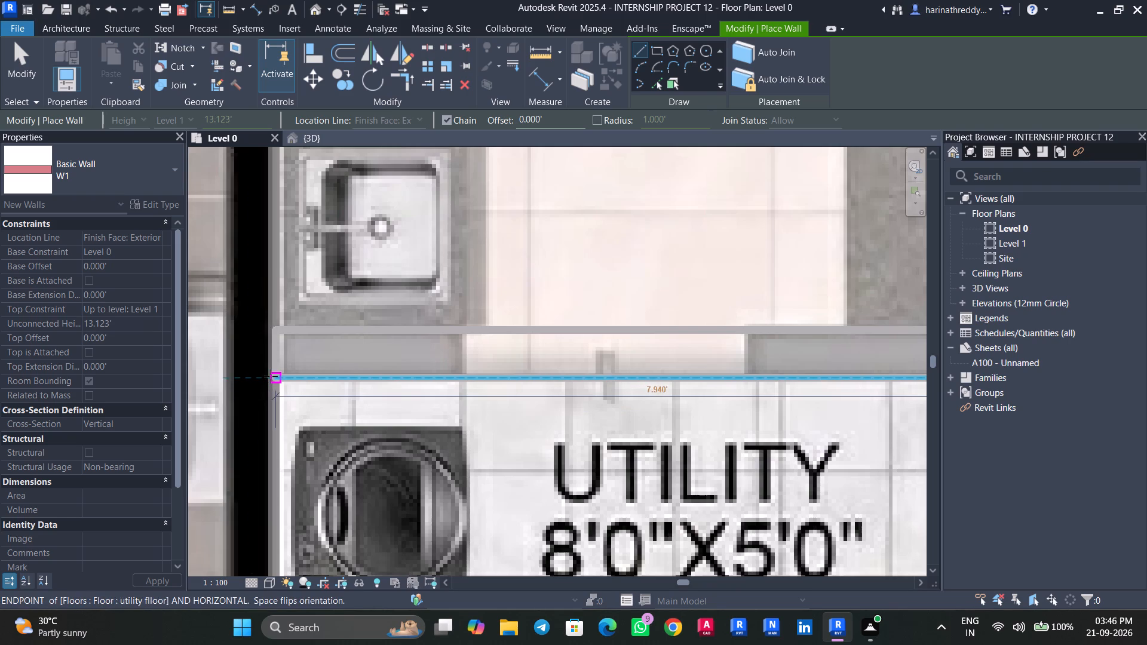
pyautogui.click(269, 376)
pyautogui.press('Escape')
pyautogui.press('Escape')
pyautogui.press('Escape')
pyautogui.press('Escape')
# Split unit 5's kitchen–utility wall at both edges of the opening and delete the 2.917' segment between them.
pyautogui.press('Tab')
pyautogui.click(447, 355)
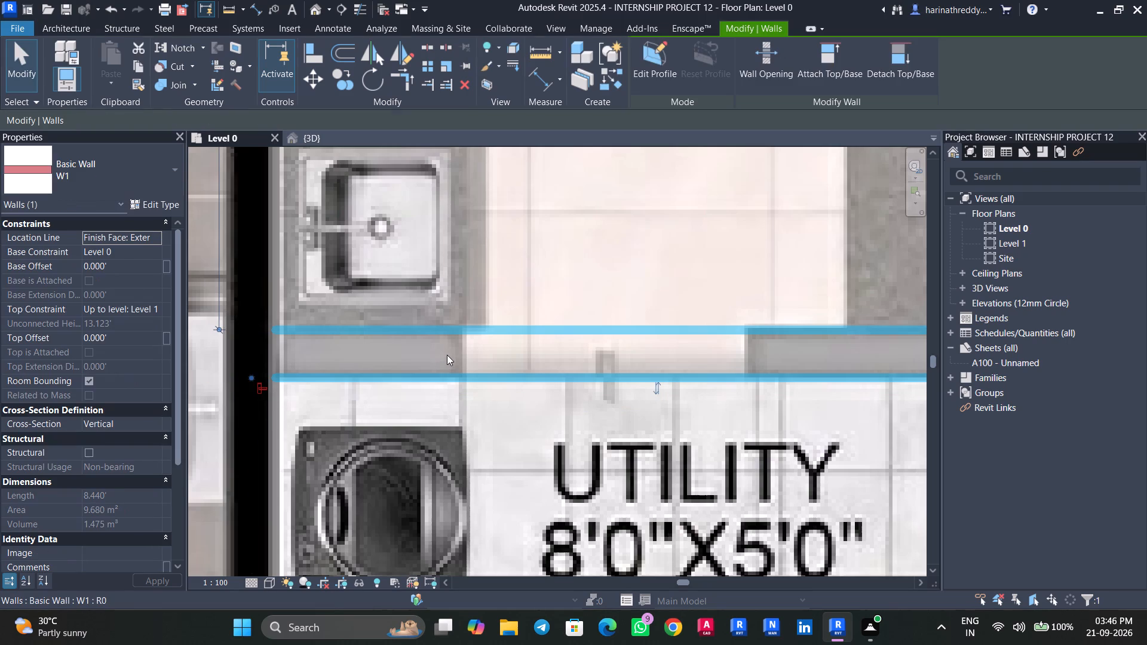
pyautogui.write('sl')
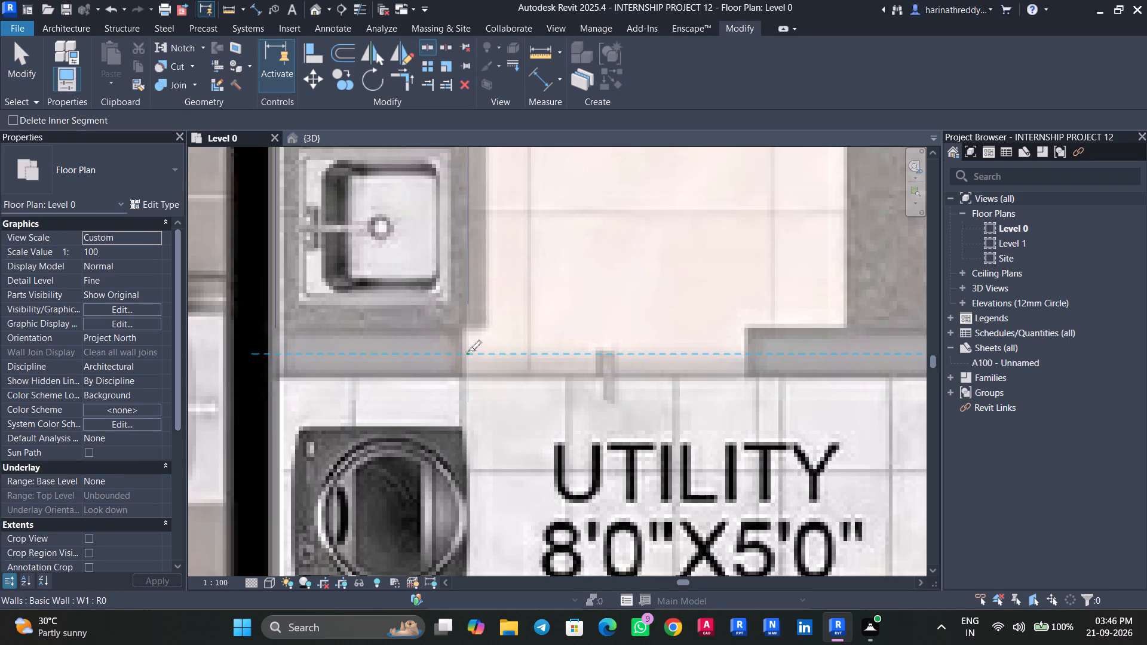
pyautogui.click(468, 351)
pyautogui.click(747, 347)
pyautogui.press('Escape')
pyautogui.press('Escape')
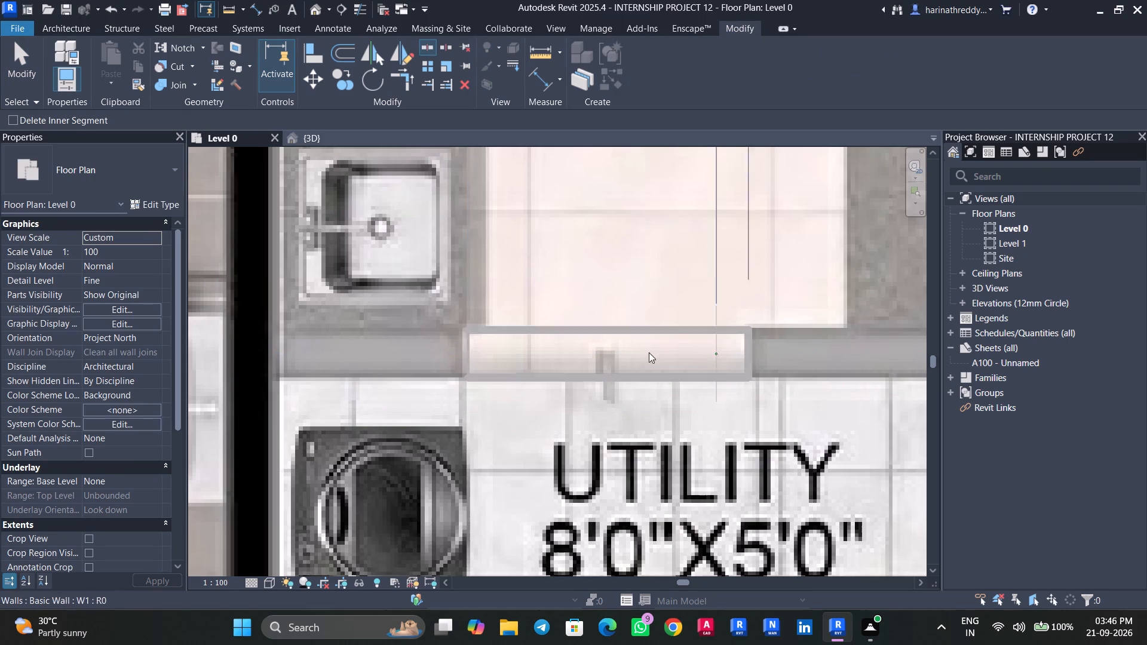
pyautogui.press('Tab')
pyautogui.click(640, 352)
pyautogui.scroll(-5, 638, 354)
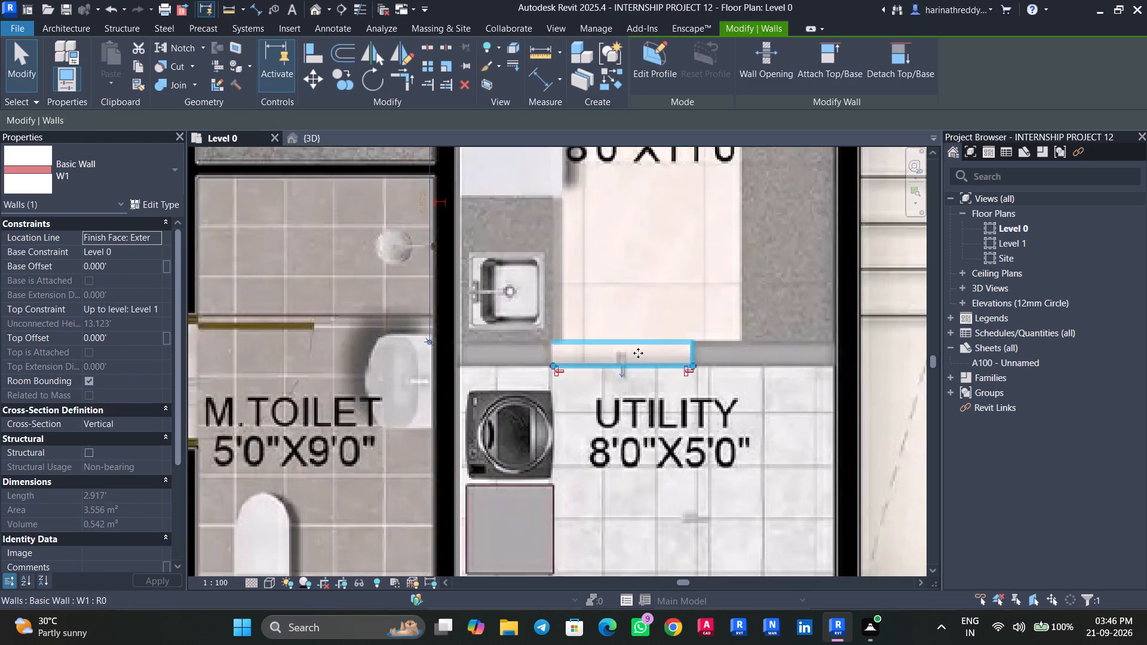
pyautogui.press('Delete')
# Examine the kitchen and utility areas of the remaining units, including units 4 and 3, for missing partition walls.
pyautogui.scroll(-9, 638, 353)
pyautogui.moveTo(654, 389); pyautogui.dragTo(588, 183, button='middle')
pyautogui.moveTo(588, 343); pyautogui.dragTo(565, 227, button='middle')
pyautogui.moveTo(600, 317); pyautogui.dragTo(571, 163, button='middle')
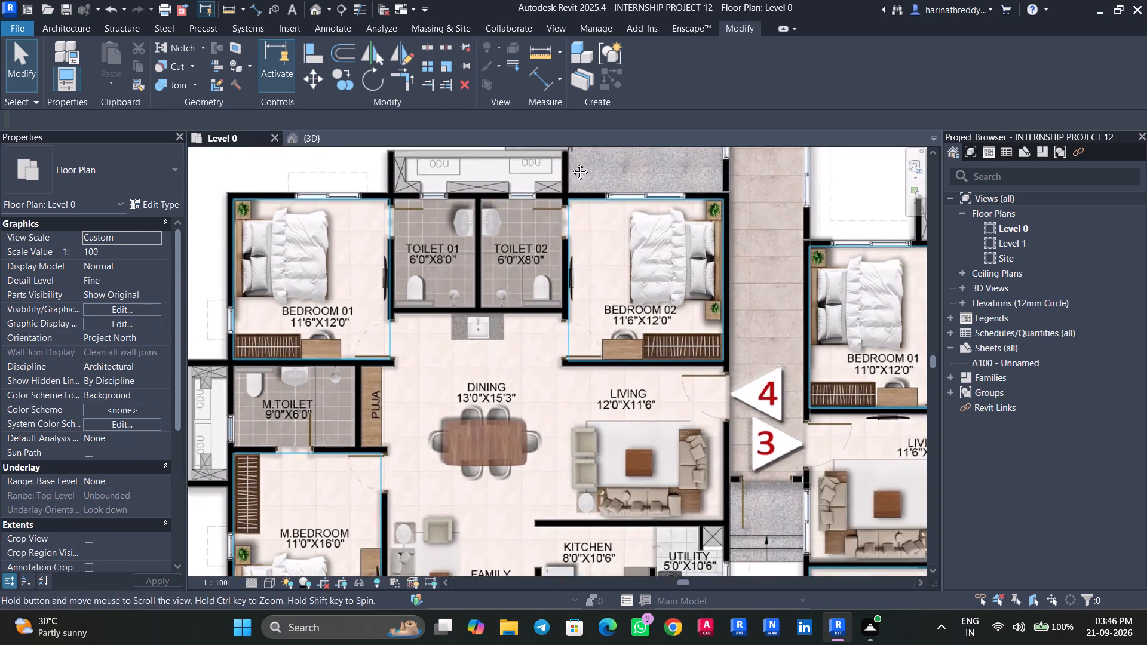
pyautogui.moveTo(571, 163); pyautogui.dragTo(570, 159, button='middle')
pyautogui.moveTo(611, 325); pyautogui.dragTo(580, 199, button='middle')
pyautogui.scroll(6, 628, 349)
pyautogui.scroll(-6, 582, 390)
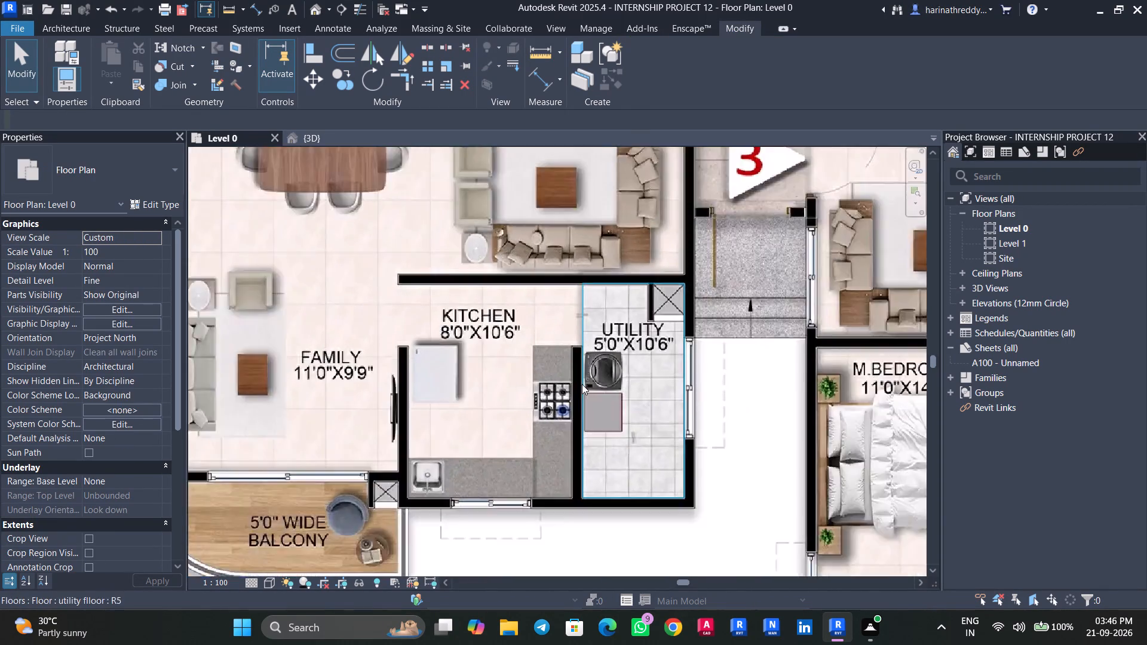
pyautogui.scroll(-13, 582, 384)
pyautogui.scroll(15, 692, 400)
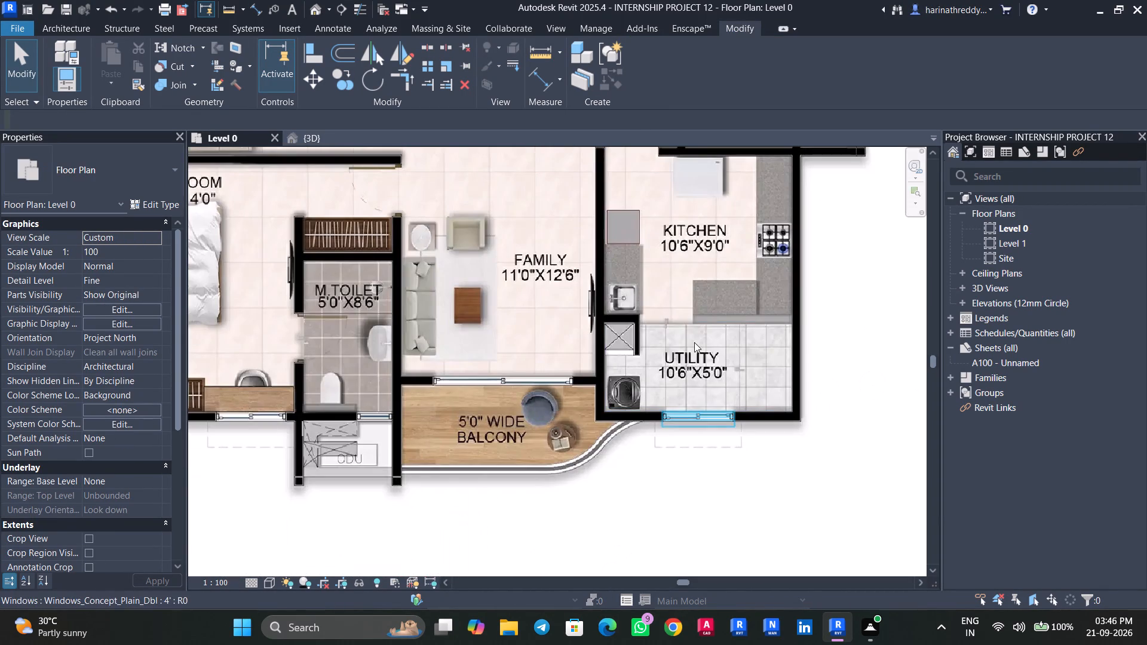
pyautogui.scroll(7, 741, 324)
pyautogui.scroll(-6, 744, 321)
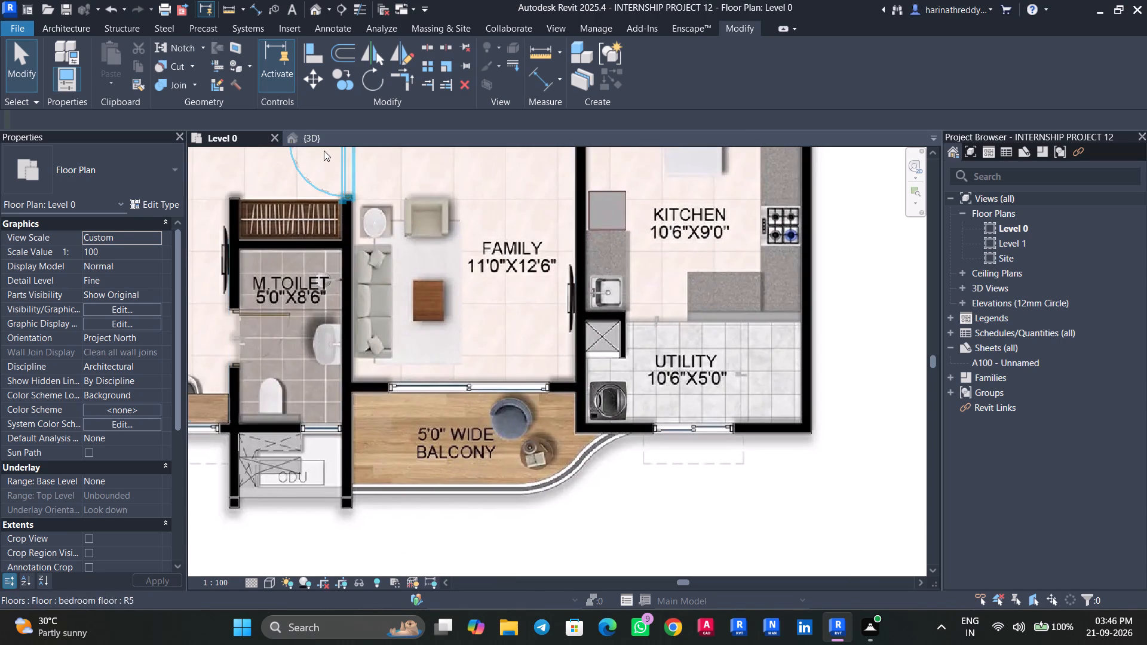
# Inspect the whole building's walls, floors, doors and windows in the 3D view, and return to the Level 0 plan.
pyautogui.click(324, 150)
pyautogui.press('Escape')
pyautogui.click(315, 135)
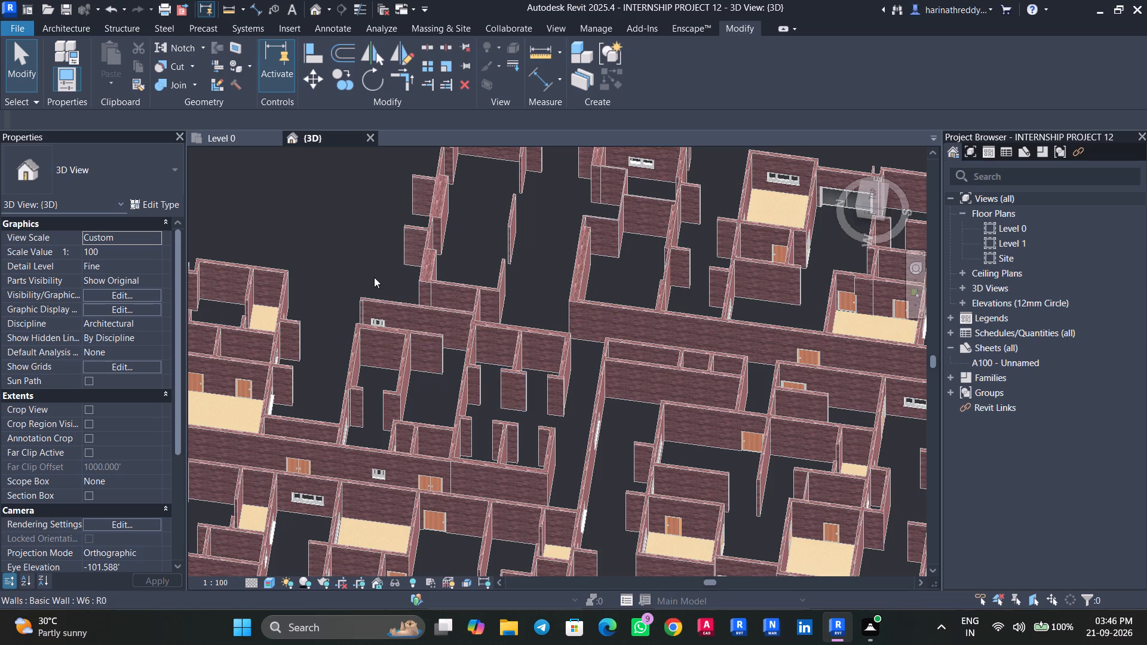
pyautogui.scroll(-9, 372, 275)
pyautogui.keyDown('shift'); pyautogui.moveTo(473, 406); pyautogui.dragTo(485, 447, button='middle'); pyautogui.keyUp('shift')
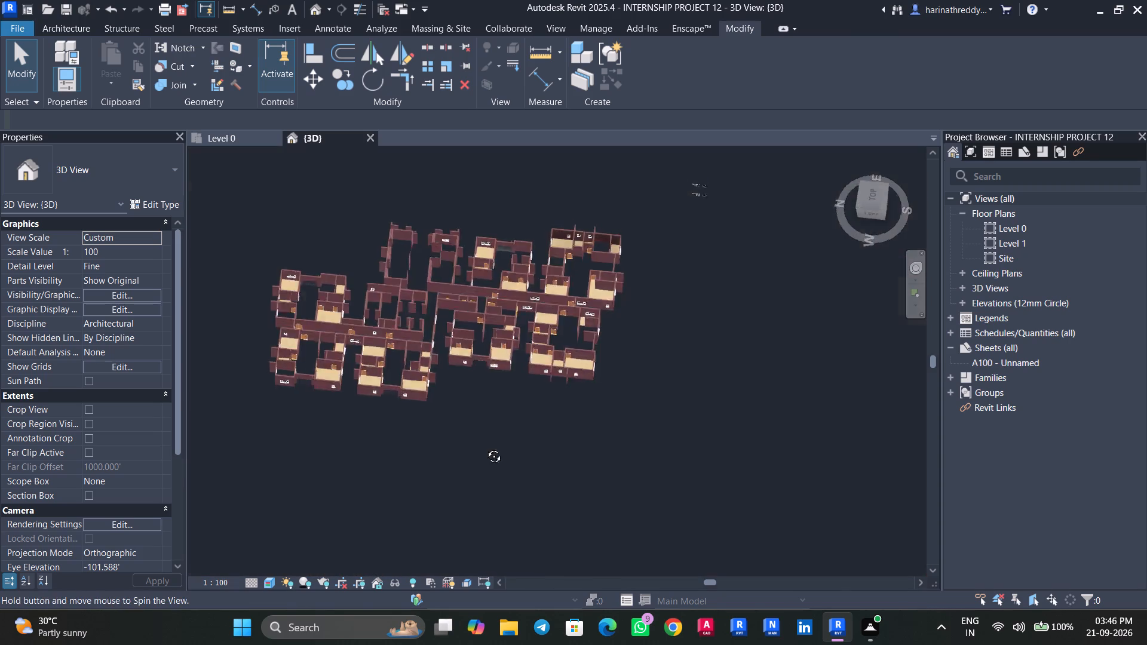
pyautogui.keyDown('shift'); pyautogui.moveTo(485, 447); pyautogui.dragTo(511, 567, button='middle'); pyautogui.keyUp('shift')
pyautogui.scroll(12, 433, 391)
pyautogui.keyDown('shift'); pyautogui.moveTo(606, 388); pyautogui.dragTo(602, 192, button='middle'); pyautogui.keyUp('shift')
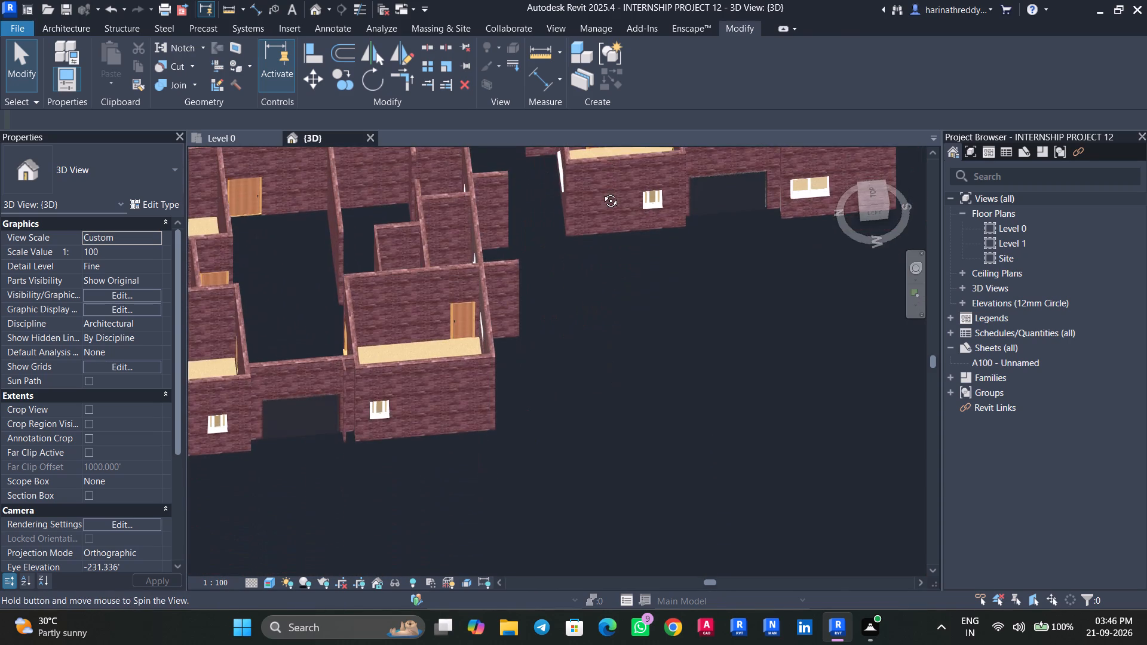
pyautogui.keyDown('shift'); pyautogui.moveTo(602, 192); pyautogui.dragTo(603, 229, button='middle'); pyautogui.keyUp('shift')
pyautogui.scroll(-9, 636, 357)
pyautogui.keyDown('shift'); pyautogui.moveTo(634, 412); pyautogui.dragTo(507, 275, button='middle'); pyautogui.keyUp('shift')
pyautogui.keyDown('shift'); pyautogui.scroll(1, 611, 256); pyautogui.keyUp('shift')
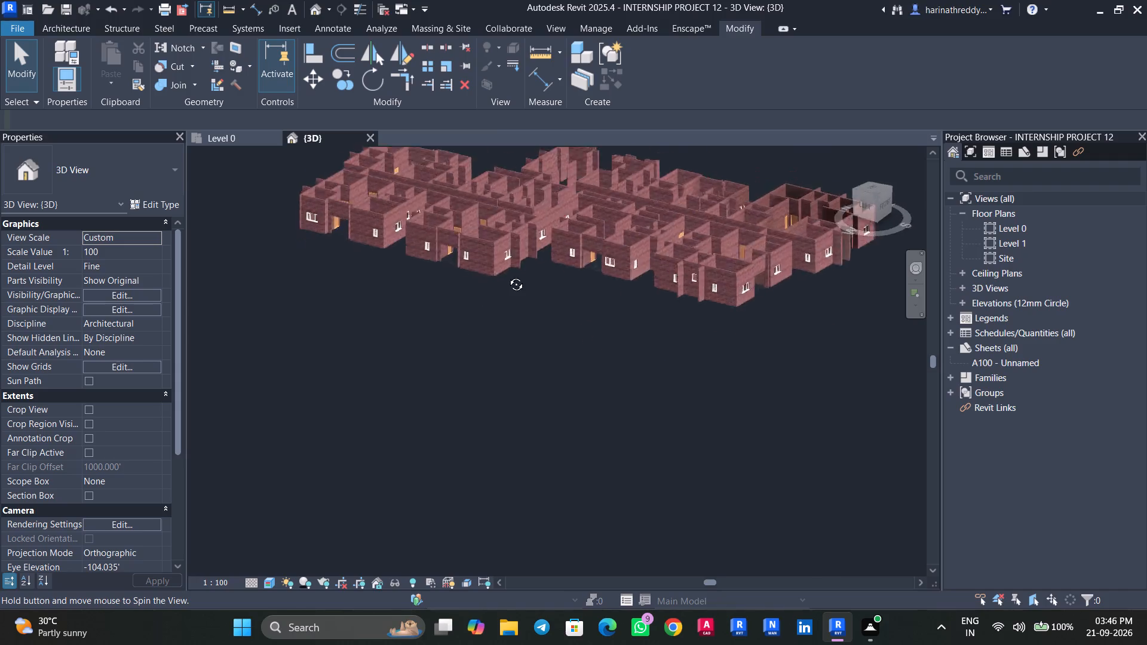
pyautogui.keyDown('shift'); pyautogui.moveTo(507, 275); pyautogui.dragTo(459, 367, button='middle'); pyautogui.keyUp('shift')
pyautogui.click(217, 141)
pyautogui.scroll(-2, 298, 259)
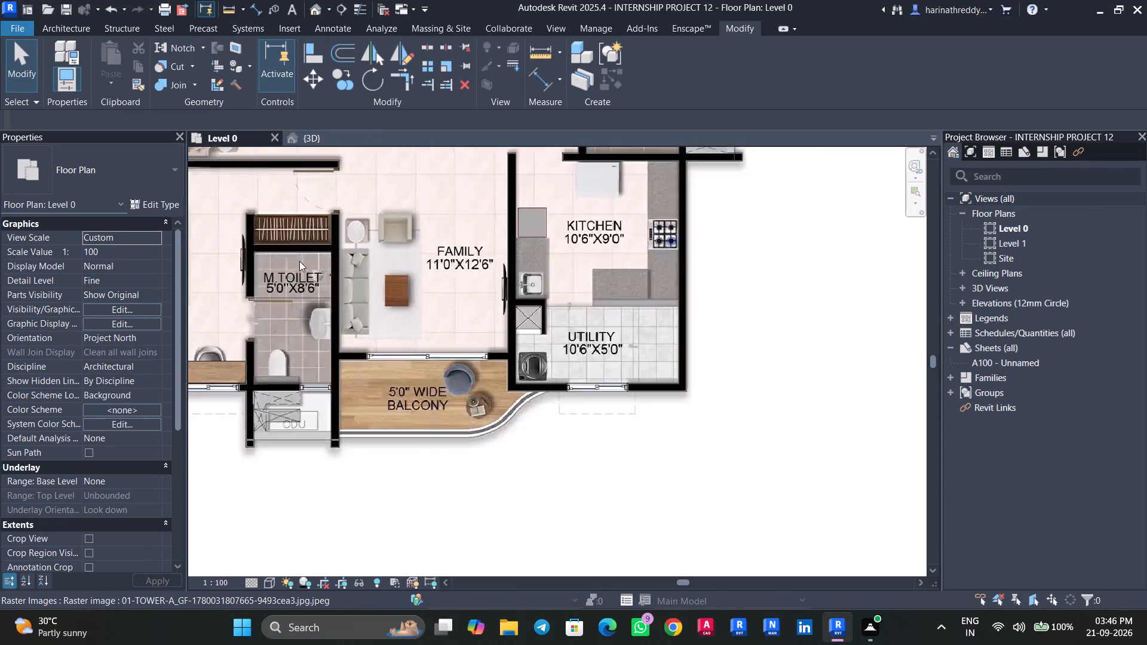
pyautogui.scroll(-3, 299, 261)
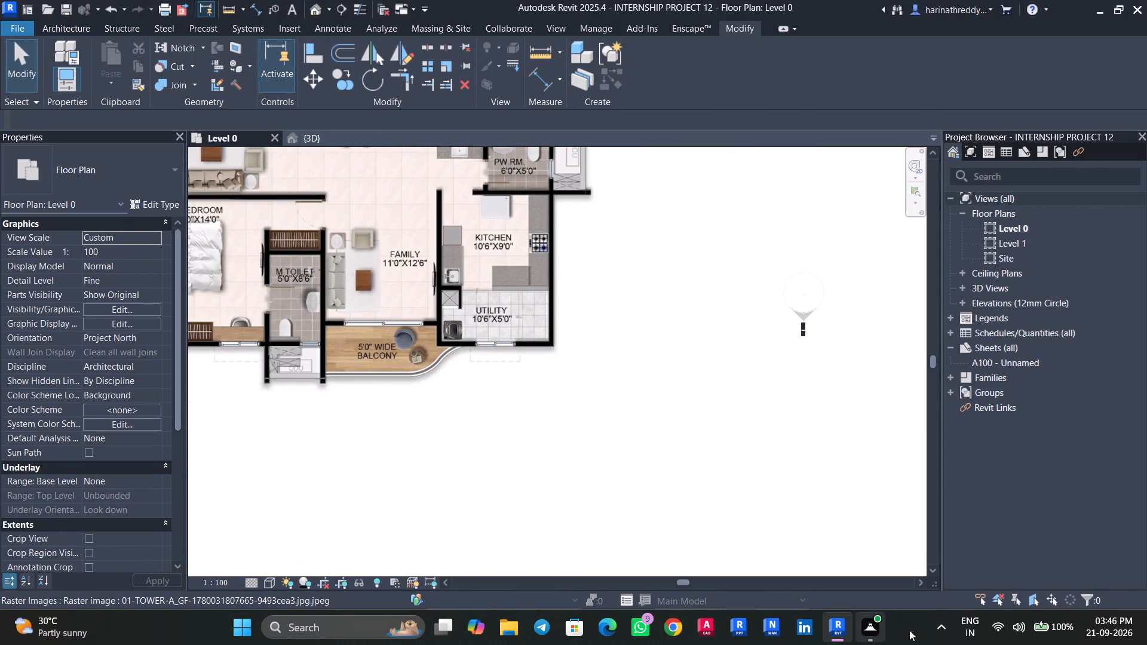
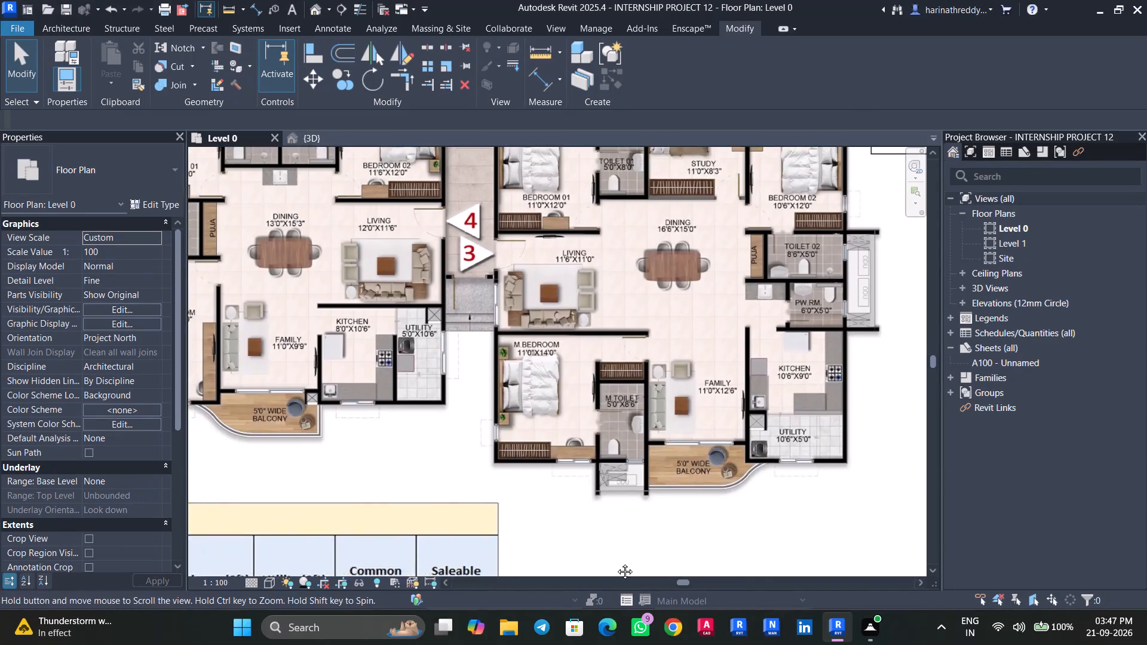
# Start an architectural floor on Level 0 and duplicate the utility floor type as "kitchen floor".
pyautogui.moveTo(639, 429); pyautogui.dragTo(664, 523, button='middle')
pyautogui.moveTo(650, 451); pyautogui.dragTo(663, 513, button='middle')
pyautogui.scroll(-1, 654, 491)
pyautogui.moveTo(658, 503); pyautogui.dragTo(663, 529, button='middle')
pyautogui.scroll(5, 676, 484)
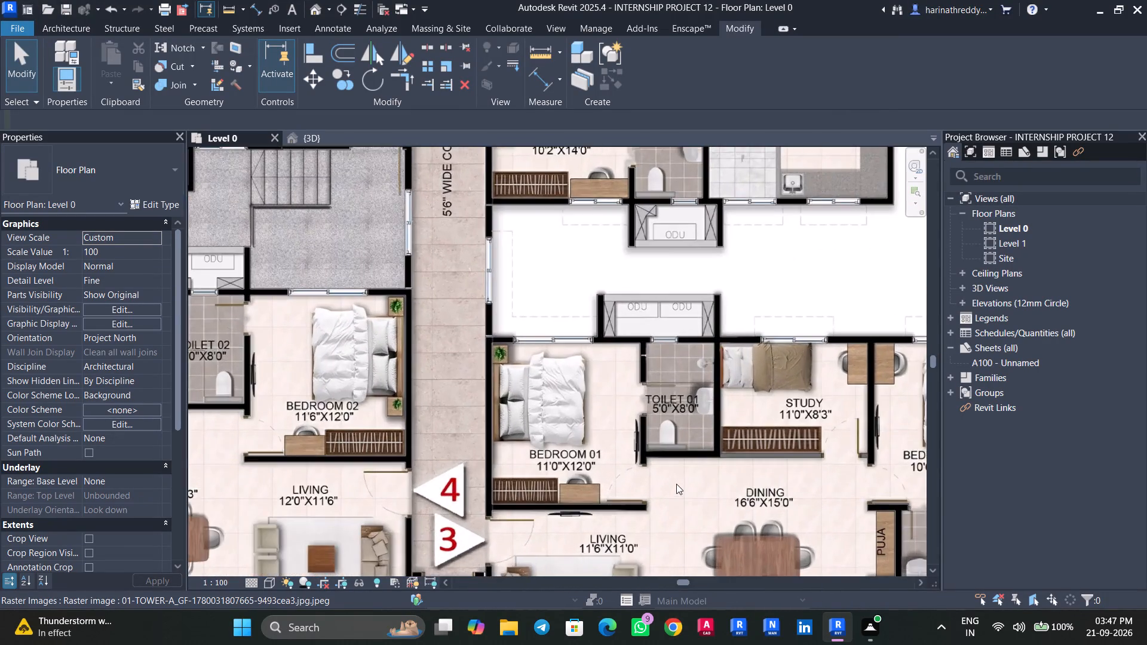
pyautogui.scroll(-5, 676, 484)
pyautogui.moveTo(676, 484); pyautogui.dragTo(573, 314, button='middle')
pyautogui.moveTo(608, 453); pyautogui.dragTo(582, 357, button='middle')
pyautogui.scroll(2, 695, 359)
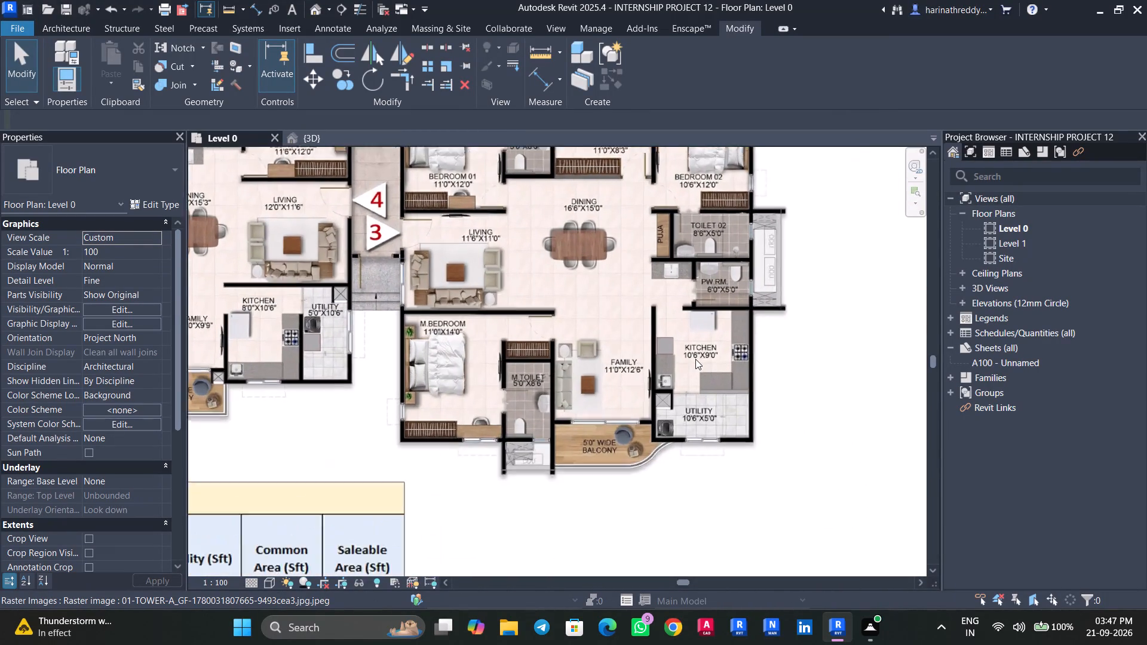
pyautogui.scroll(2, 695, 359)
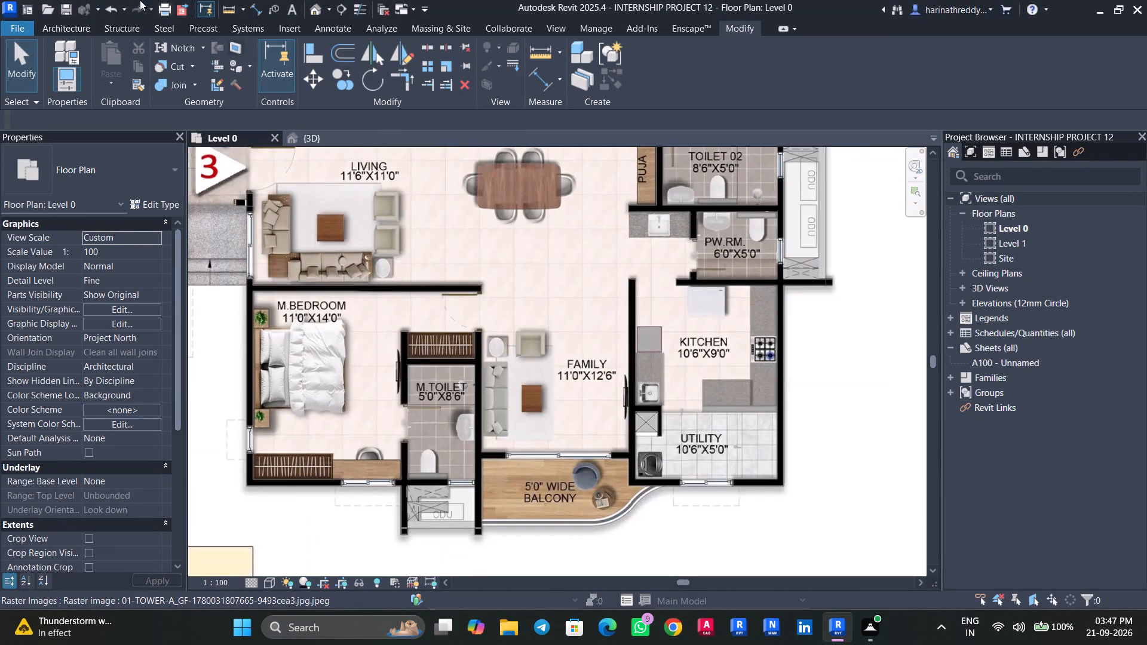
pyautogui.click(82, 26)
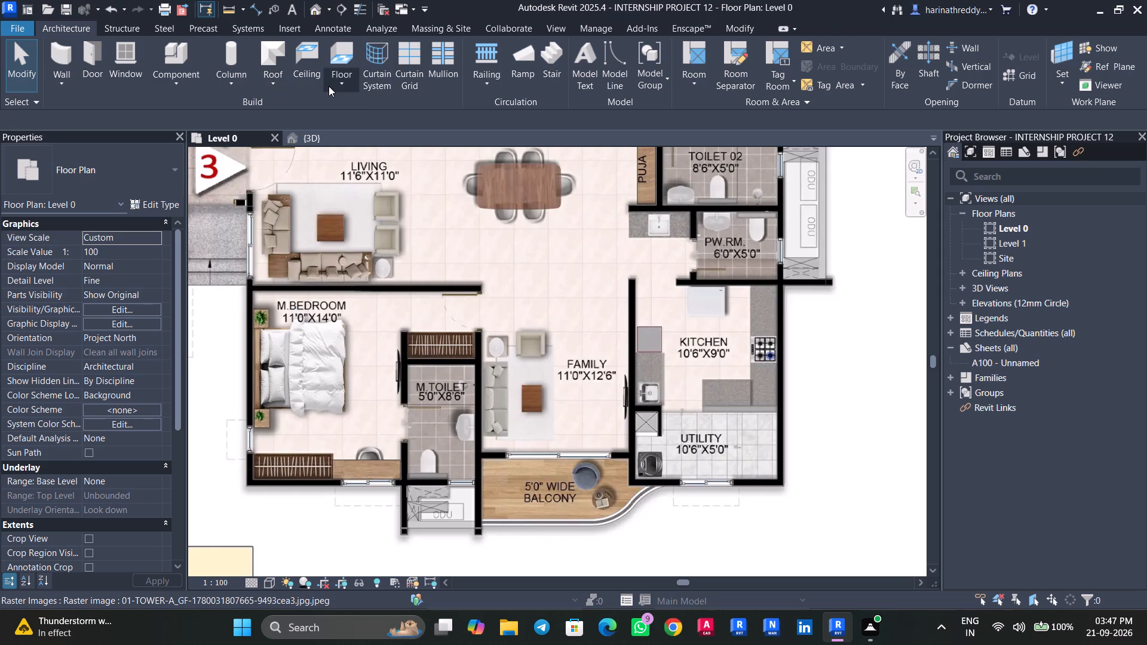
pyautogui.click(329, 86)
pyautogui.click(359, 113)
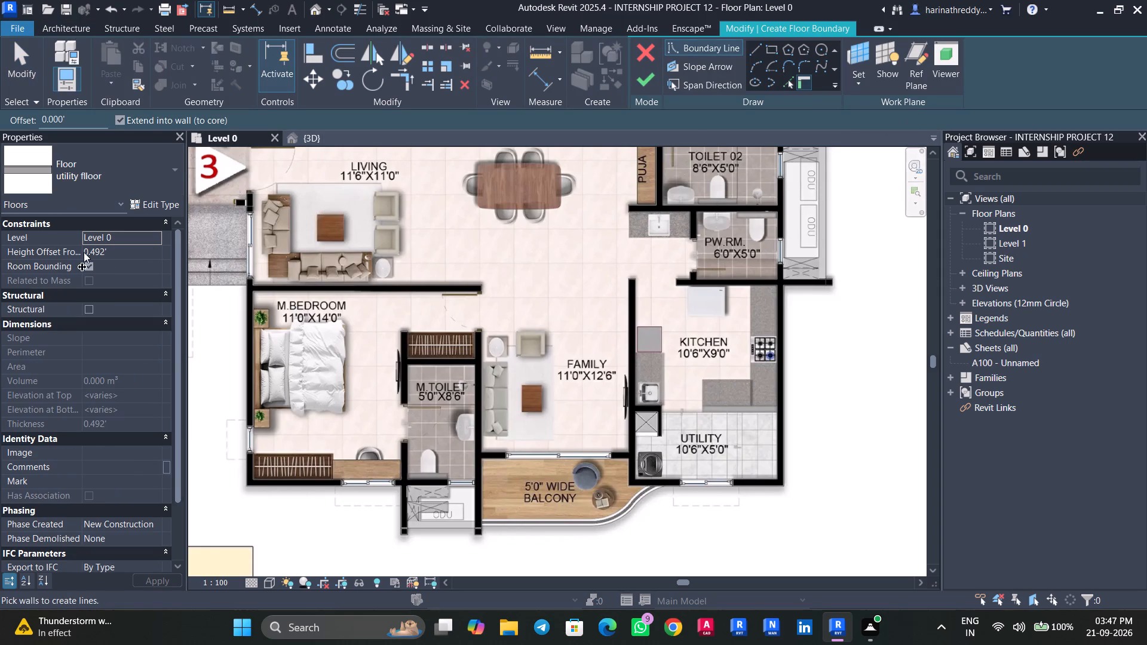
pyautogui.click(168, 192)
pyautogui.press('Escape')
pyautogui.click(158, 207)
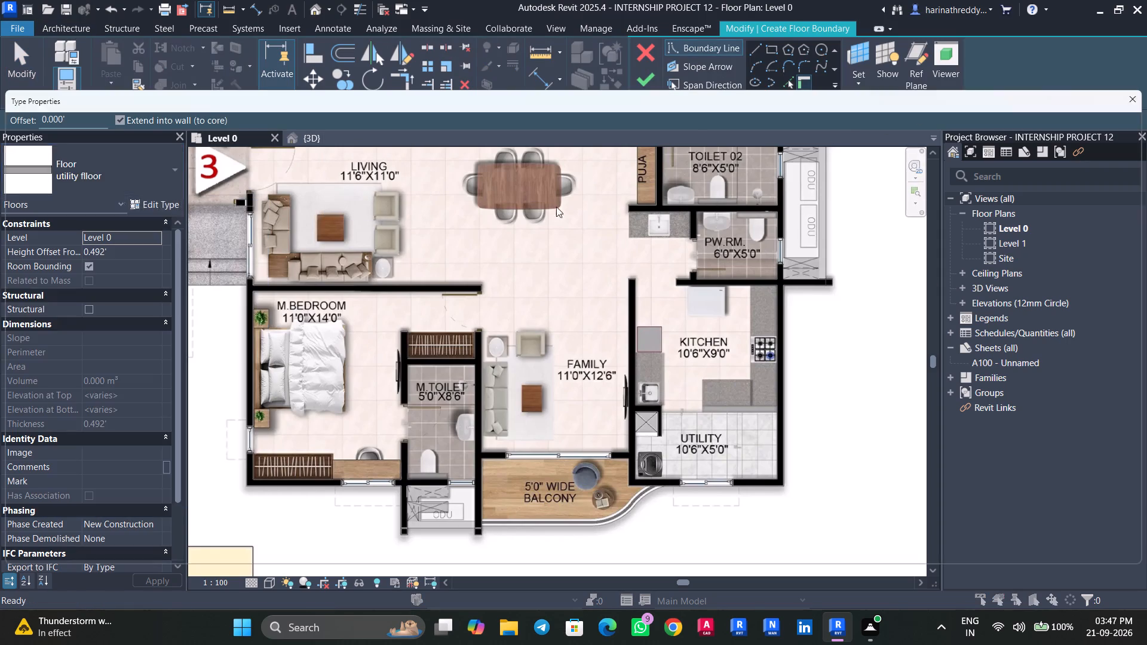
pyautogui.click(1065, 153)
pyautogui.write('kitchen')
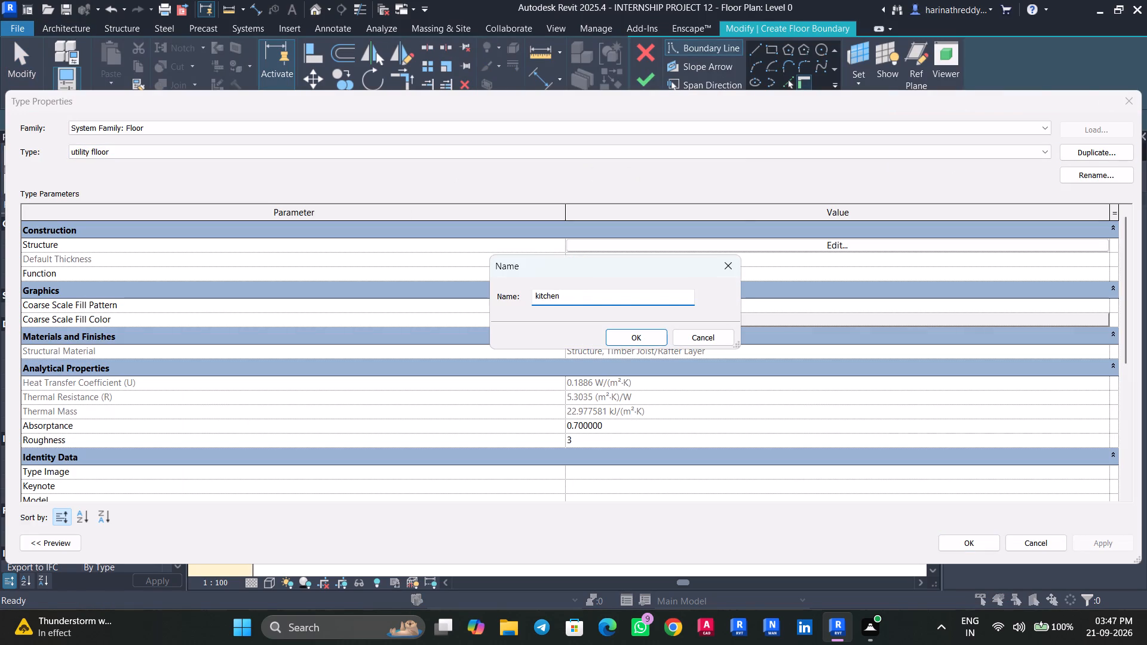
pyautogui.press('space')
pyautogui.write('floor')
pyautogui.press('Return')
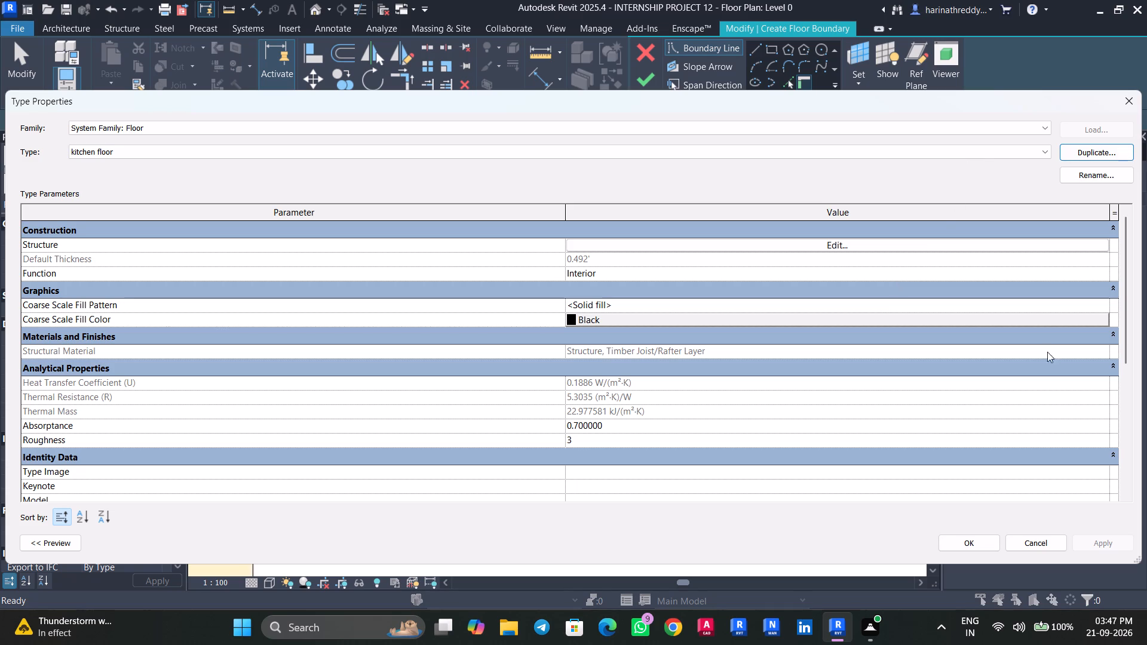
pyautogui.click(975, 540)
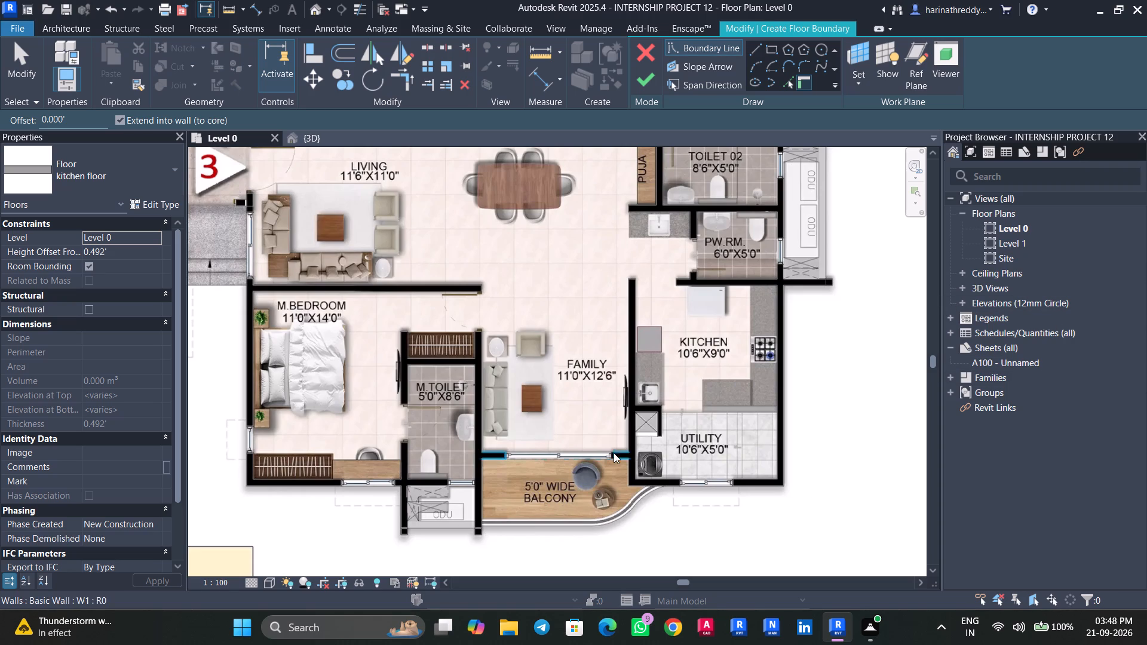
# Sketch a rectangular floor boundary about 10.44' wide around unit 3's kitchen, from the utility partition to the family-side wall's far end.
pyautogui.scroll(5, 756, 291)
pyautogui.moveTo(747, 290); pyautogui.dragTo(671, 197, button='middle')
pyautogui.click(765, 48)
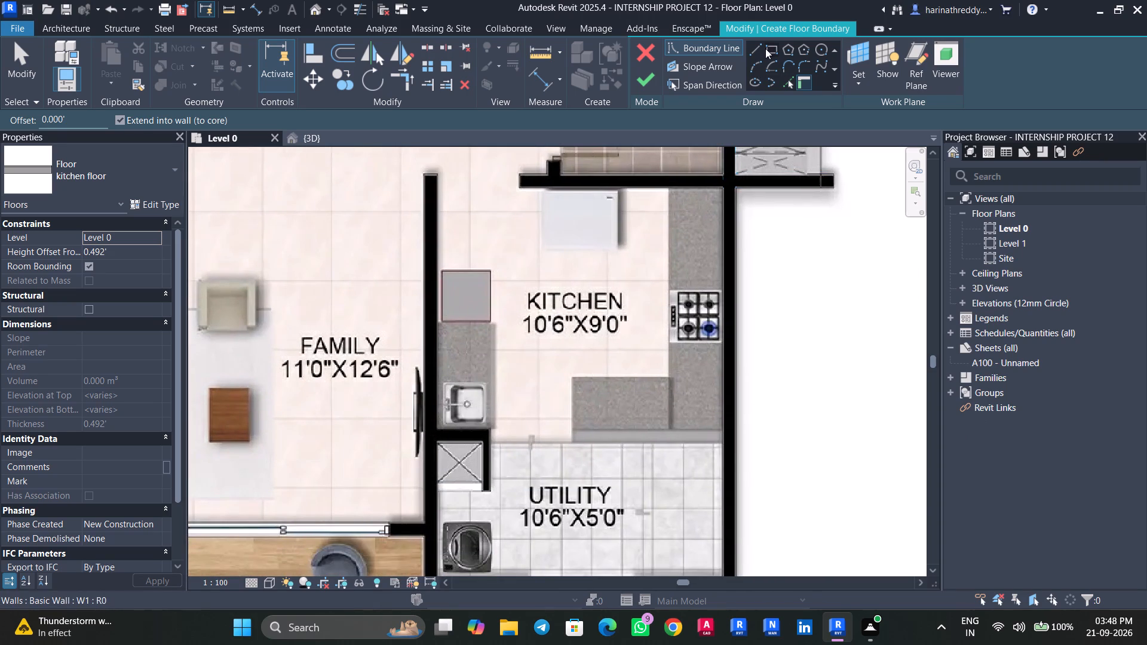
pyautogui.scroll(3, 710, 422)
pyautogui.scroll(-1, 711, 422)
pyautogui.scroll(1, 711, 422)
pyautogui.click(726, 431)
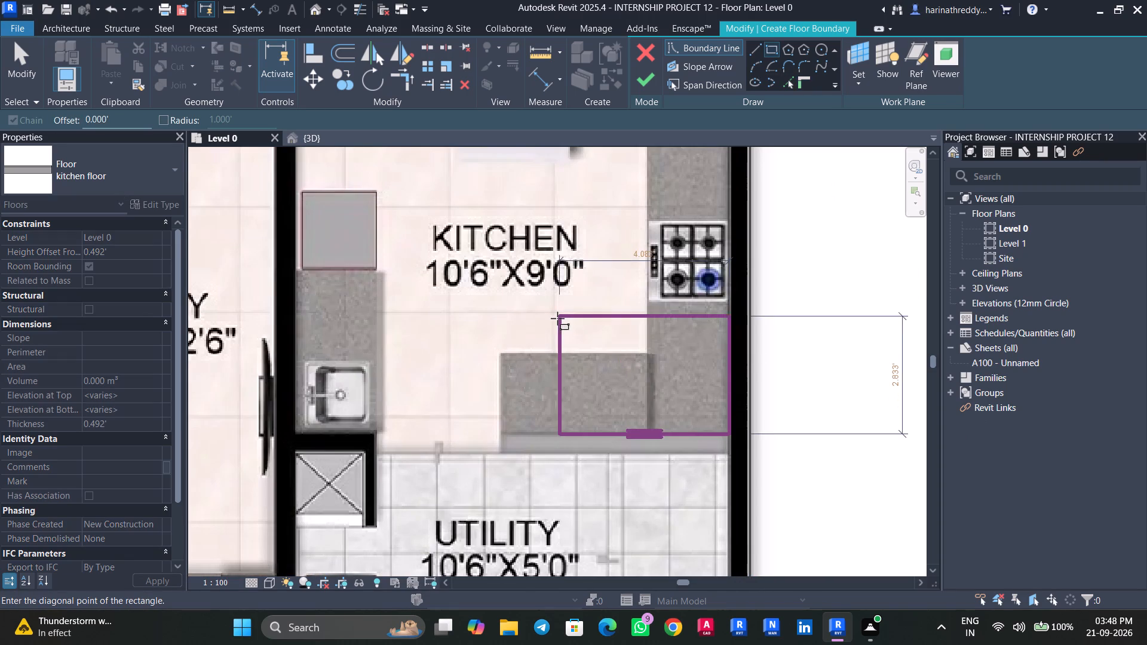
pyautogui.moveTo(455, 305); pyautogui.dragTo(645, 410, button='middle')
pyautogui.scroll(1, 642, 406)
pyautogui.moveTo(502, 242); pyautogui.dragTo(544, 397, button='middle')
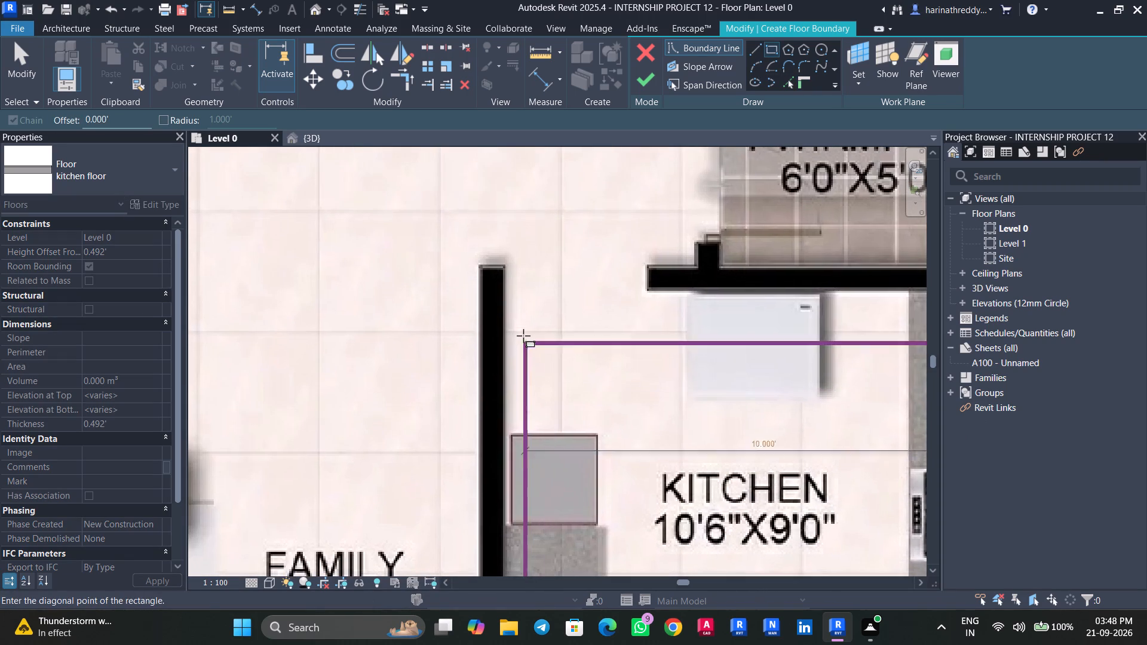
pyautogui.click(507, 270)
# Sketch a rectangular boundary about 10.87' long around unit 4's kitchen, from the utility partition's outer-wall end to the living-room wall's end.
pyautogui.scroll(-15, 535, 364)
pyautogui.moveTo(539, 363); pyautogui.dragTo(620, 265, button='middle')
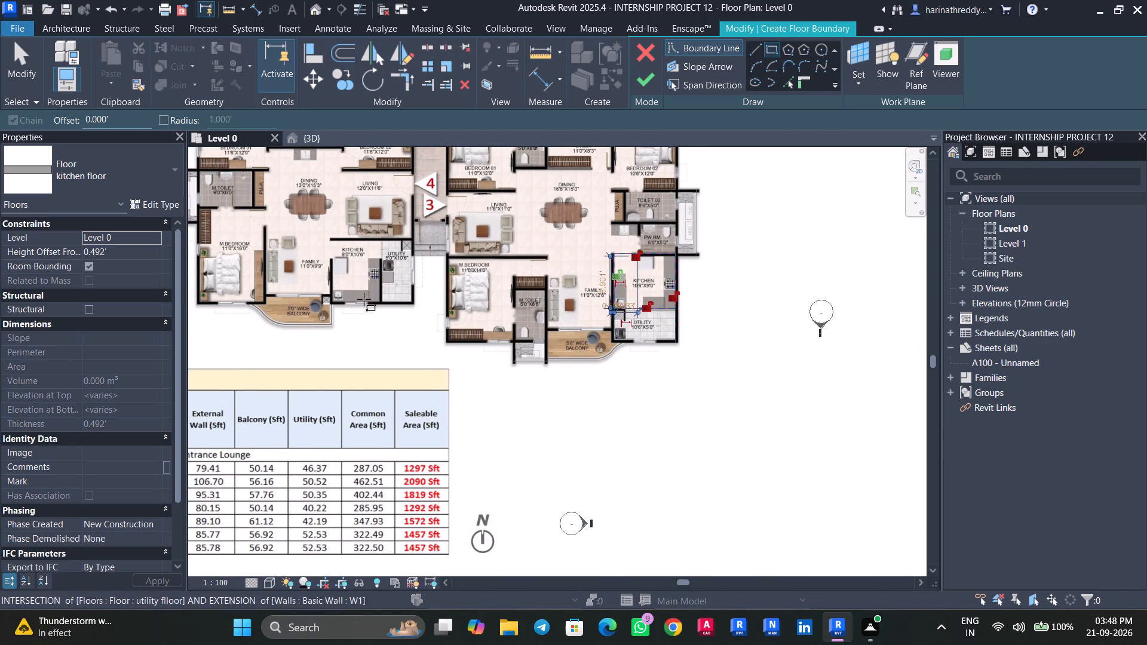
pyautogui.scroll(2, 346, 287)
pyautogui.scroll(-1, 346, 287)
pyautogui.scroll(3, 346, 287)
pyautogui.moveTo(349, 284); pyautogui.dragTo(453, 351, button='middle')
pyautogui.scroll(5, 464, 352)
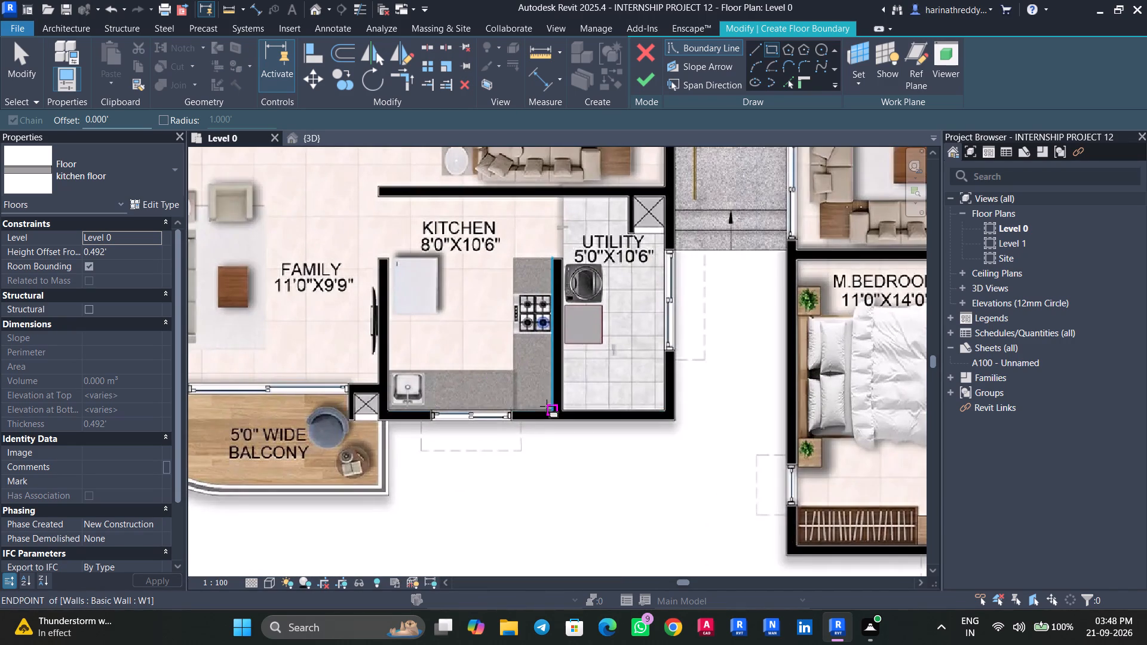
pyautogui.click(548, 406)
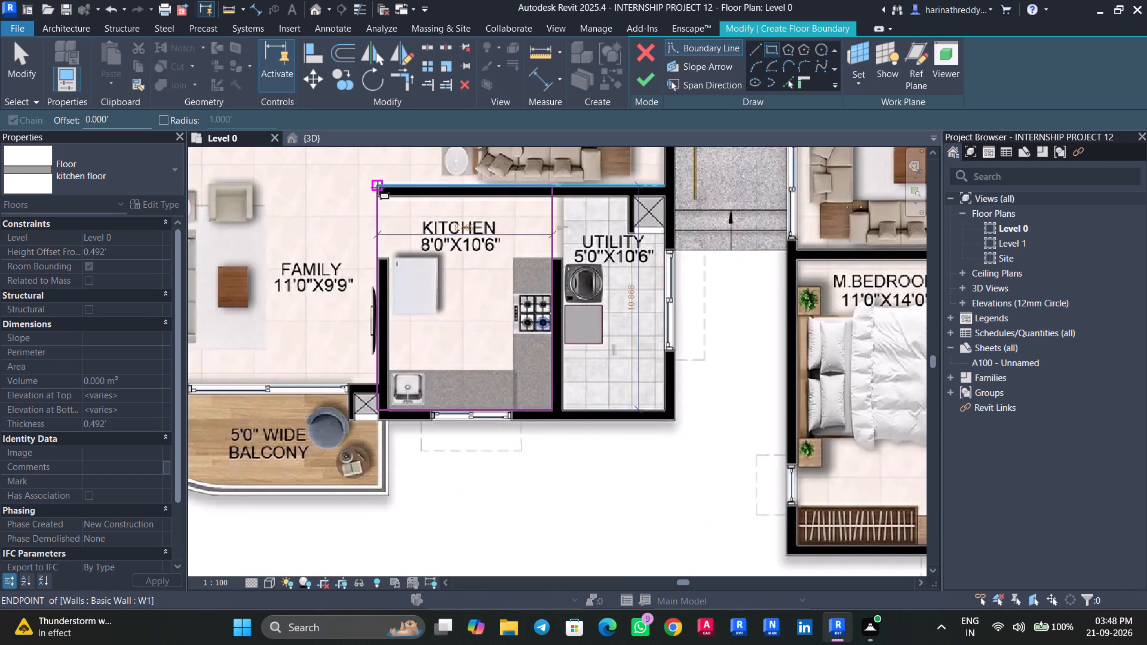
pyautogui.click(378, 188)
# Sketch a rectangular boundary about 7.92' wide around unit 2's kitchen, between the outer wall and the utility partition.
pyautogui.scroll(-5, 415, 280)
pyautogui.scroll(1, 416, 280)
pyautogui.scroll(-8, 417, 276)
pyautogui.moveTo(422, 249); pyautogui.dragTo(459, 379, button='middle')
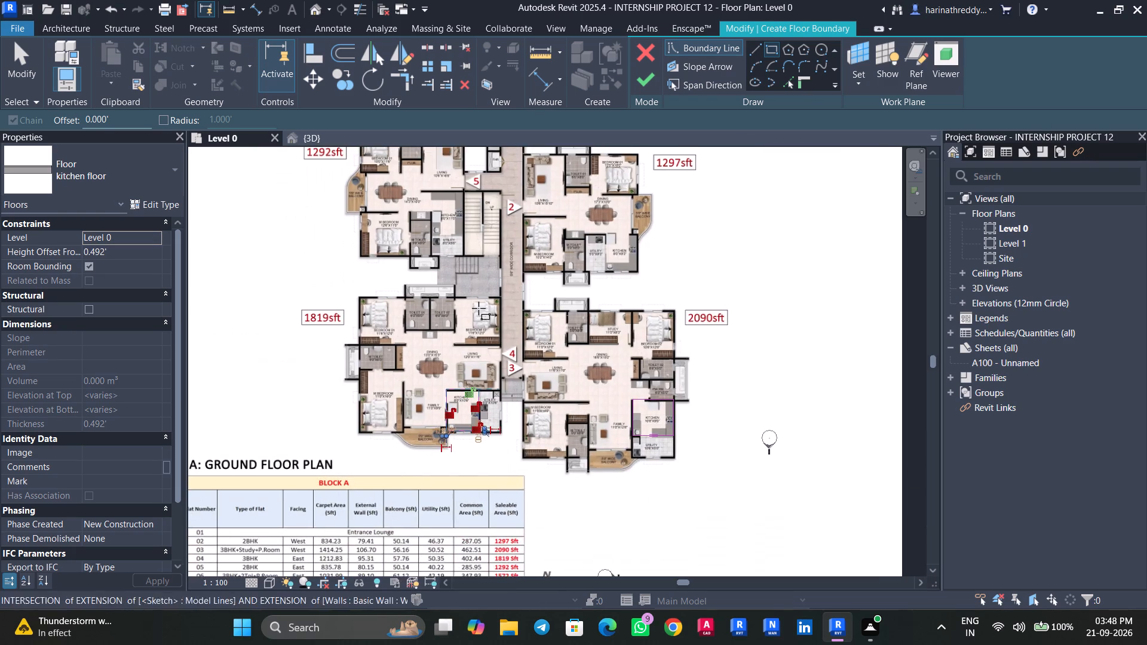
pyautogui.moveTo(479, 314); pyautogui.dragTo(502, 406, button='middle')
pyautogui.scroll(14, 667, 357)
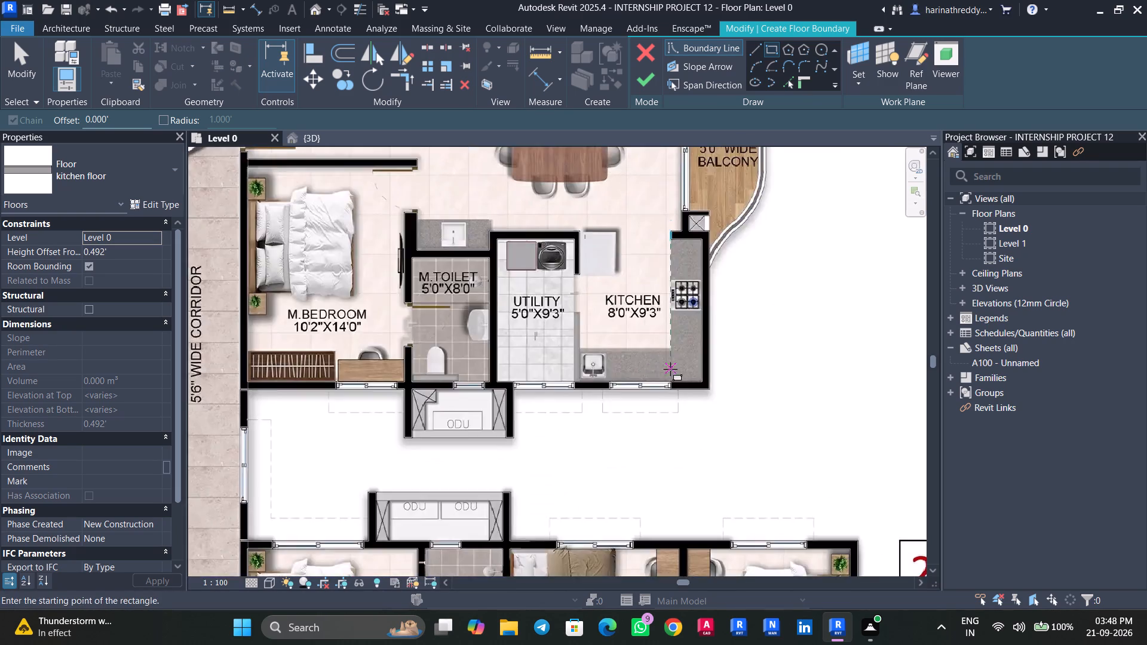
pyautogui.scroll(2, 670, 369)
pyautogui.click(742, 397)
pyautogui.moveTo(556, 279); pyautogui.dragTo(601, 432, button='middle')
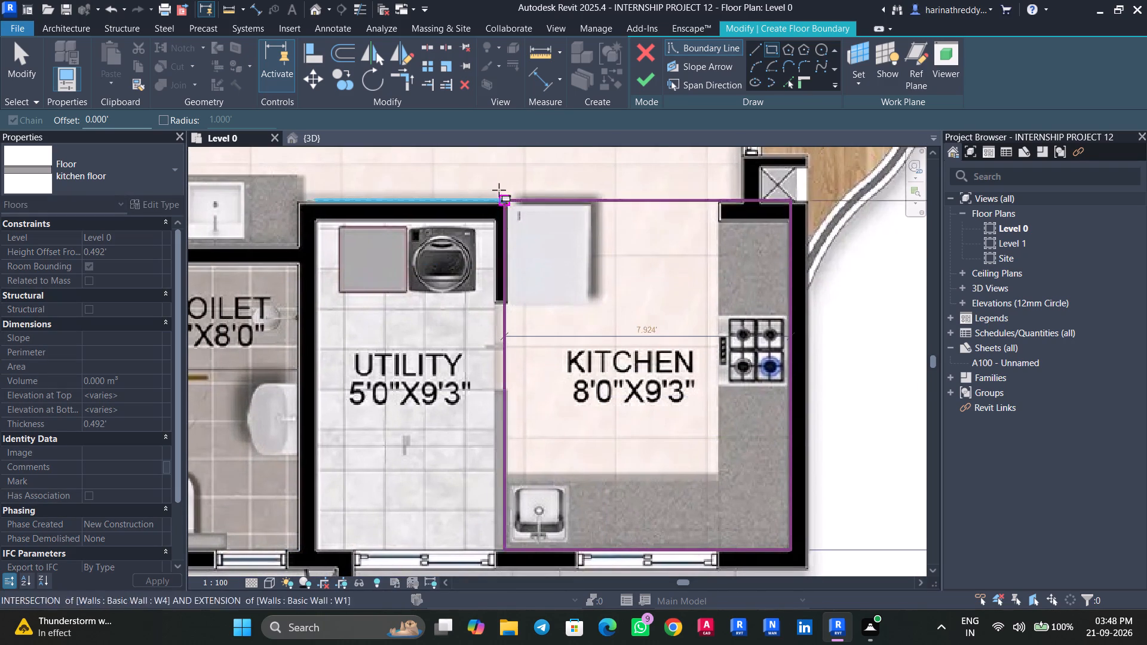
pyautogui.click(506, 201)
# Sketch a rectangular boundary around unit 8's kitchen, from the utility partition at the outer wall to the wall corner beside the puja.
pyautogui.scroll(-6, 556, 313)
pyautogui.scroll(1, 556, 313)
pyautogui.scroll(-6, 557, 313)
pyautogui.moveTo(565, 242); pyautogui.dragTo(605, 408, button='middle')
pyautogui.moveTo(600, 388); pyautogui.dragTo(616, 441, button='middle')
pyautogui.moveTo(612, 409); pyautogui.dragTo(612, 437, button='middle')
pyautogui.moveTo(623, 402); pyautogui.dragTo(648, 490, button='middle')
pyautogui.moveTo(618, 373); pyautogui.dragTo(639, 492, button='middle')
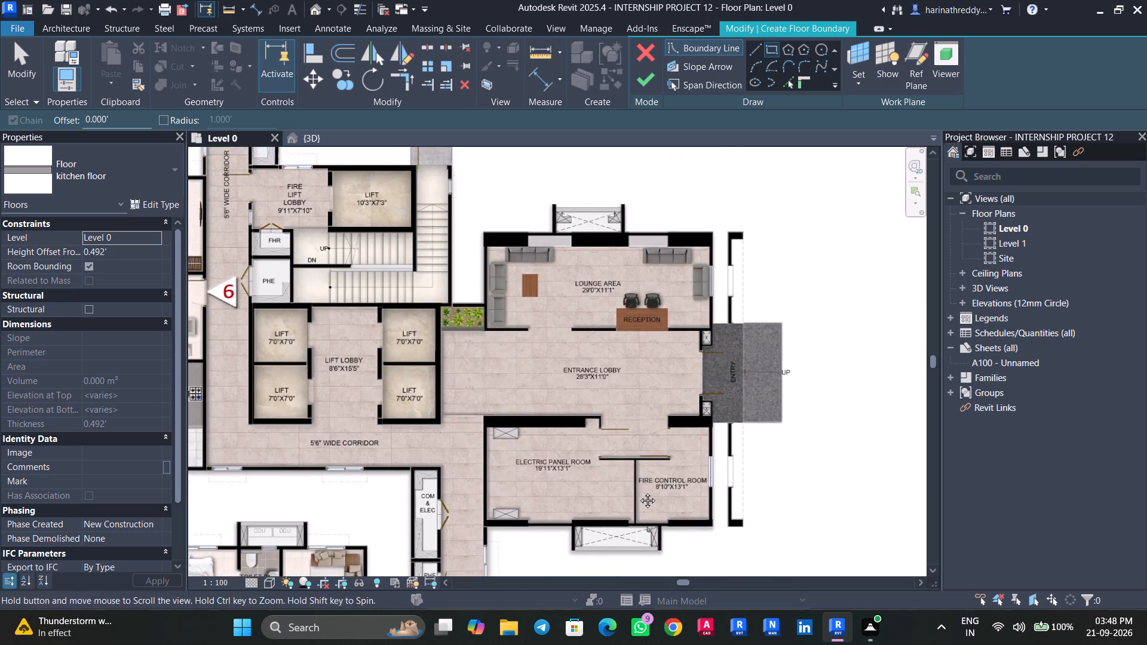
pyautogui.moveTo(639, 492); pyautogui.dragTo(640, 498, button='middle')
pyautogui.moveTo(610, 380); pyautogui.dragTo(642, 502, button='middle')
pyautogui.scroll(-1, 642, 502)
pyautogui.moveTo(510, 432); pyautogui.dragTo(598, 568, button='middle')
pyautogui.moveTo(565, 420); pyautogui.dragTo(599, 510, button='middle')
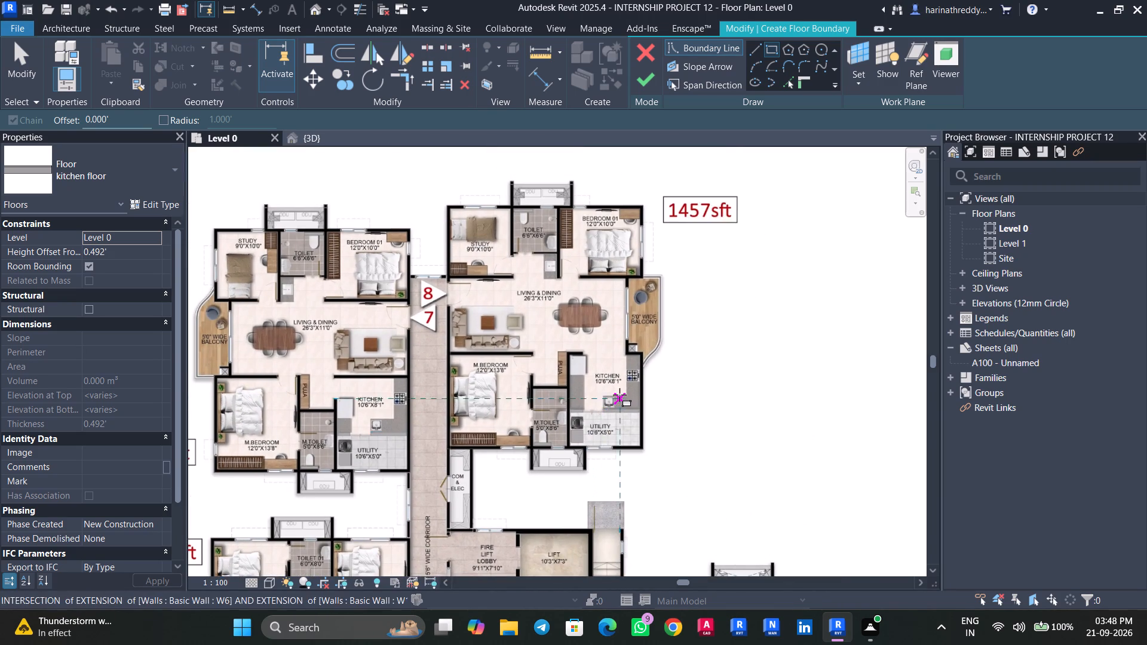
pyautogui.scroll(9, 619, 395)
pyautogui.scroll(3, 665, 427)
pyautogui.click(694, 442)
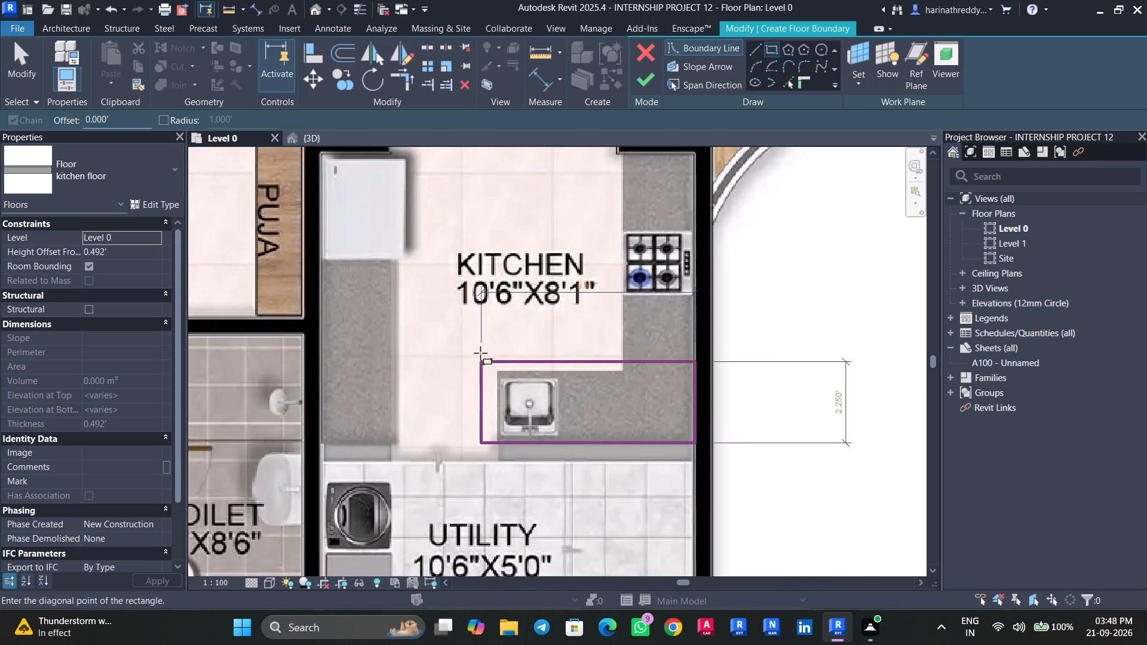
pyautogui.moveTo(477, 328); pyautogui.dragTo(665, 532, button='middle')
pyautogui.scroll(1, 665, 532)
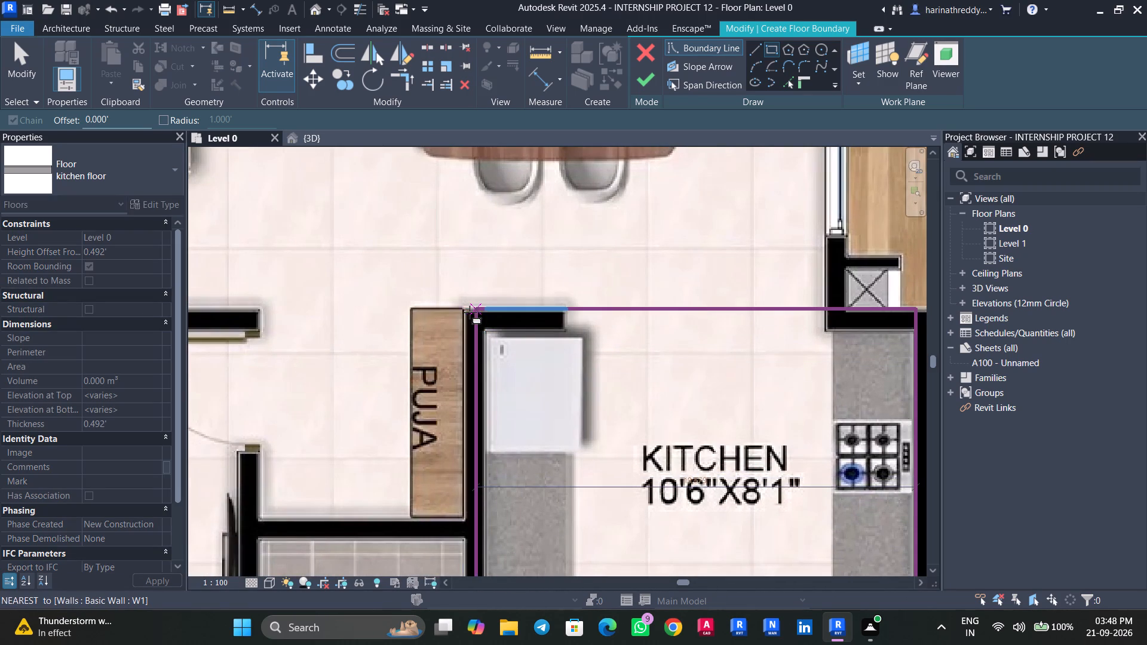
pyautogui.click(462, 312)
# Sketch a rectangular boundary around unit 7's kitchen, from the utility partition at the corridor wall to the living-side wall's end.
pyautogui.scroll(-14, 550, 417)
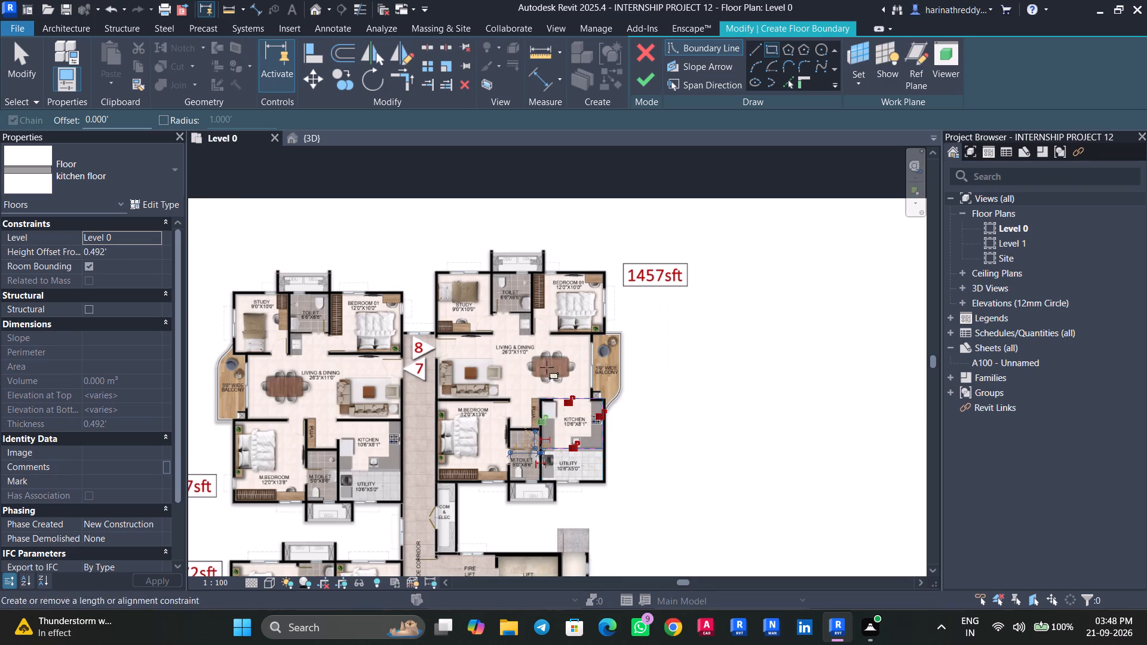
pyautogui.moveTo(435, 367); pyautogui.dragTo(618, 271, button='middle')
pyautogui.scroll(15, 502, 384)
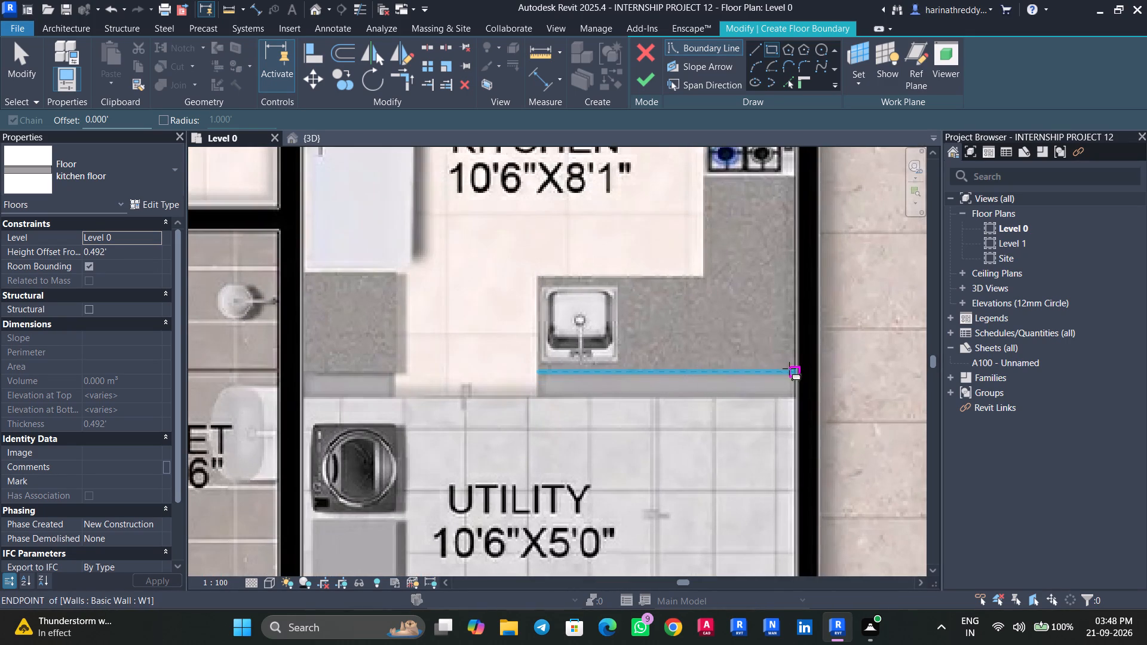
pyautogui.click(789, 368)
pyautogui.moveTo(576, 299); pyautogui.dragTo(719, 482, button='middle')
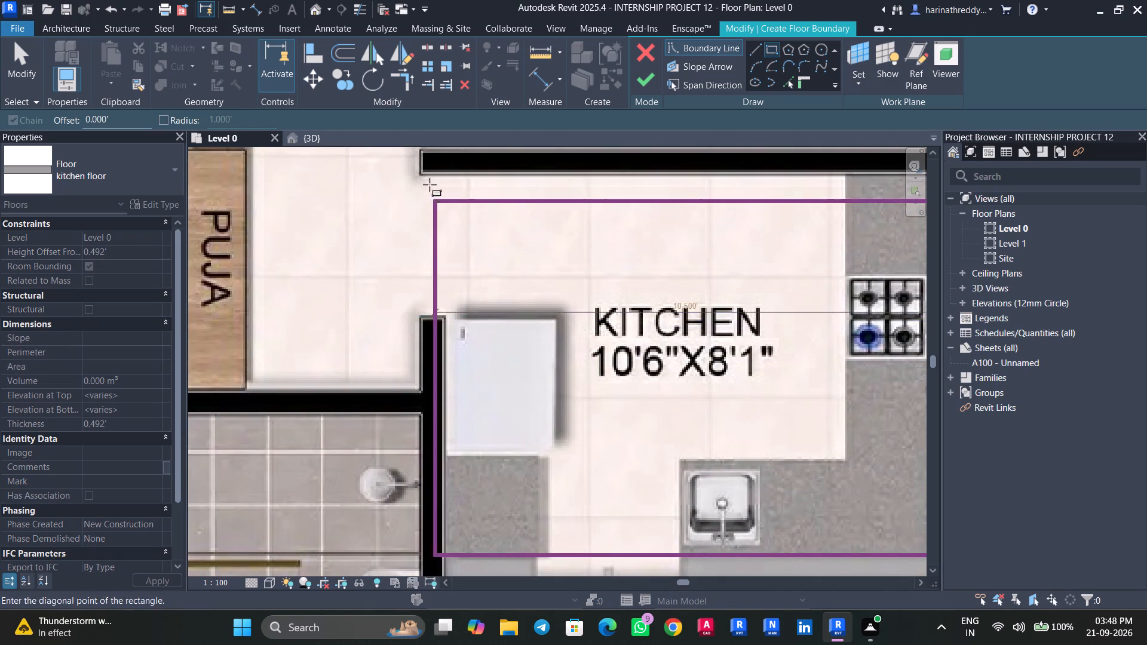
pyautogui.click(418, 153)
# Sketch a rectangular boundary about 11.96' wide around unit 6's kitchen, from the utility partition at the corridor wall to the living-side wall's end.
pyautogui.scroll(-8, 466, 256)
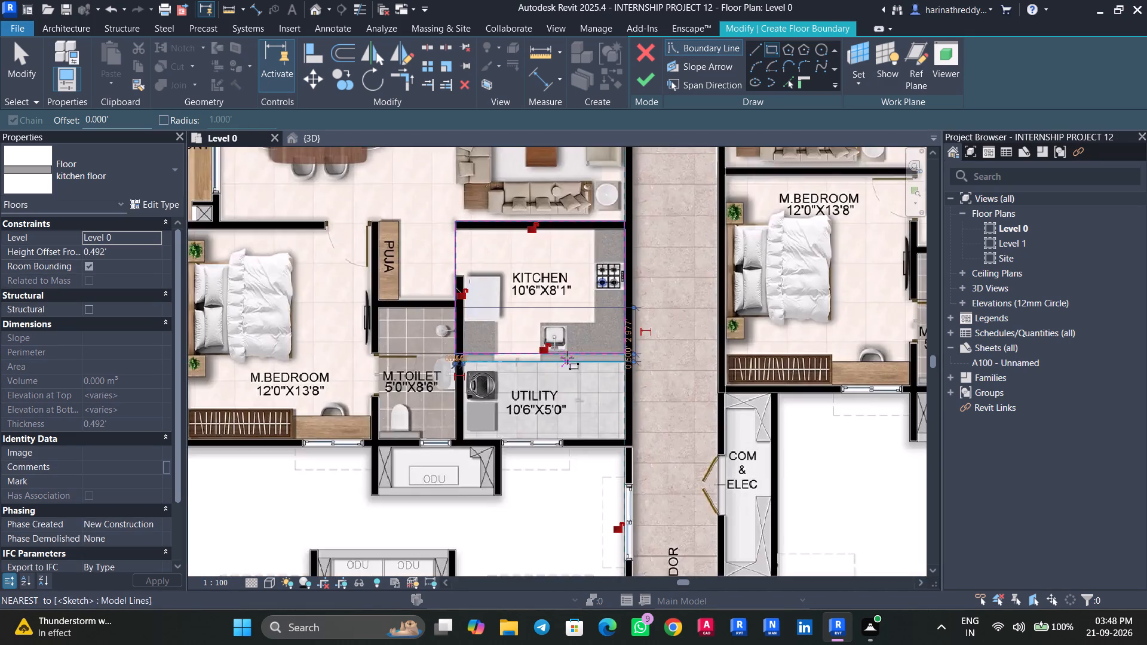
pyautogui.scroll(-7, 566, 356)
pyautogui.moveTo(562, 397); pyautogui.dragTo(573, 242, button='middle')
pyautogui.scroll(1, 556, 367)
pyautogui.moveTo(556, 361); pyautogui.dragTo(573, 238, button='middle')
pyautogui.scroll(9, 578, 358)
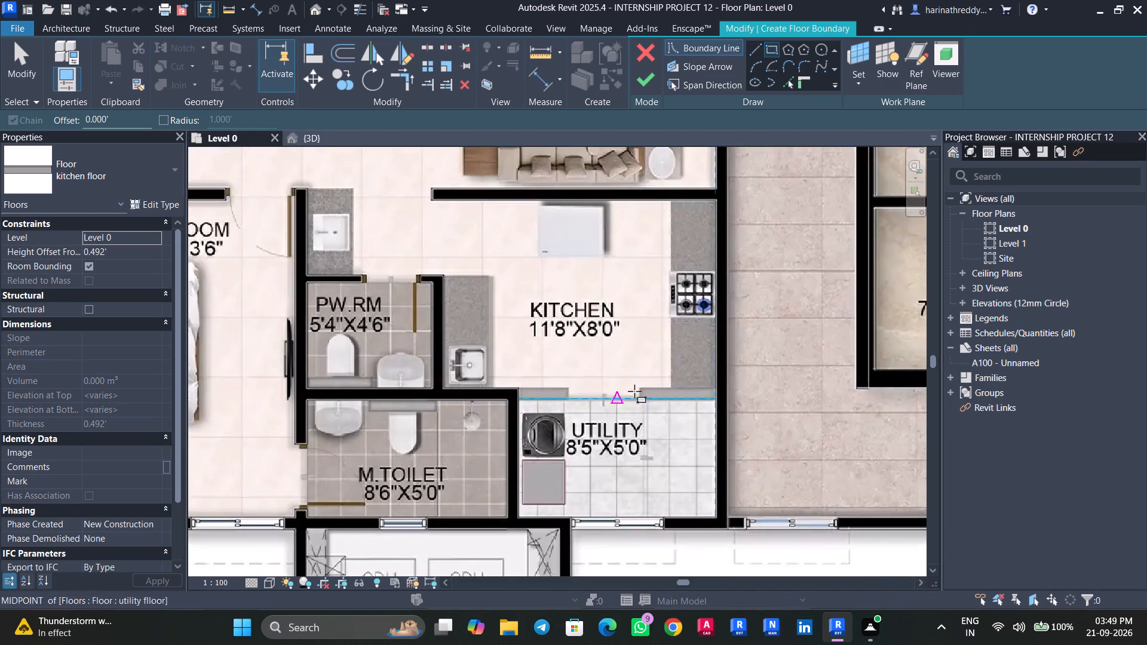
pyautogui.click(714, 388)
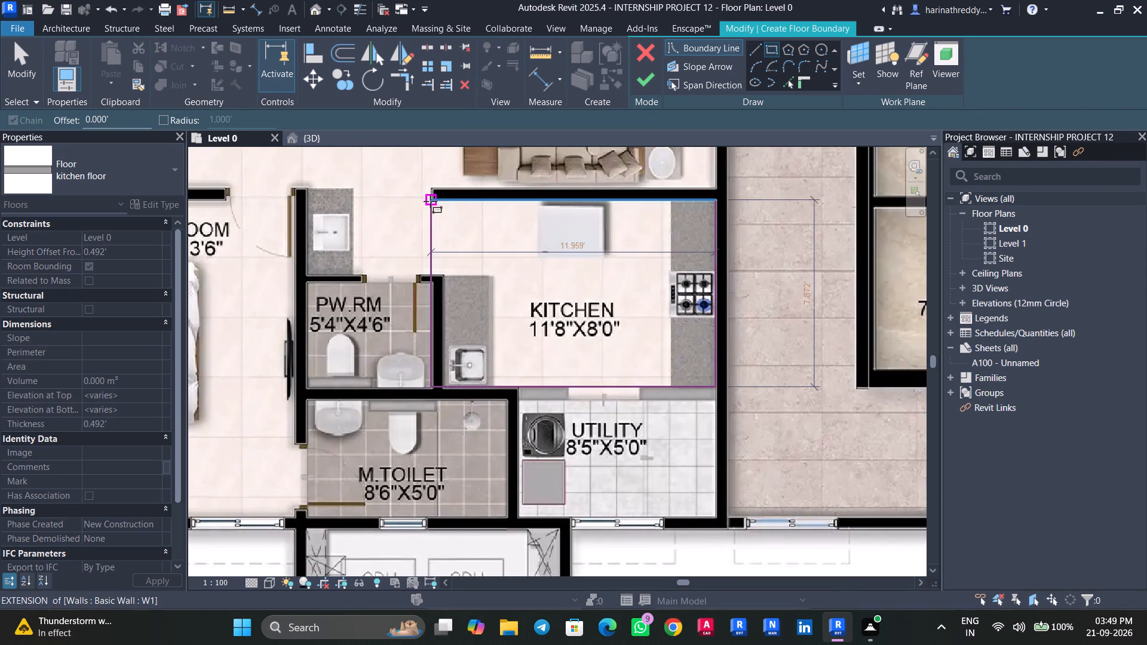
pyautogui.click(431, 187)
# Sketch a rectangular boundary around unit 5's kitchen, from the utility partition at the staircase wall to the entrance-side wall.
pyautogui.scroll(-10, 504, 306)
pyautogui.moveTo(513, 334); pyautogui.dragTo(516, 115, button='middle')
pyautogui.scroll(5, 736, 351)
pyautogui.scroll(3, 556, 372)
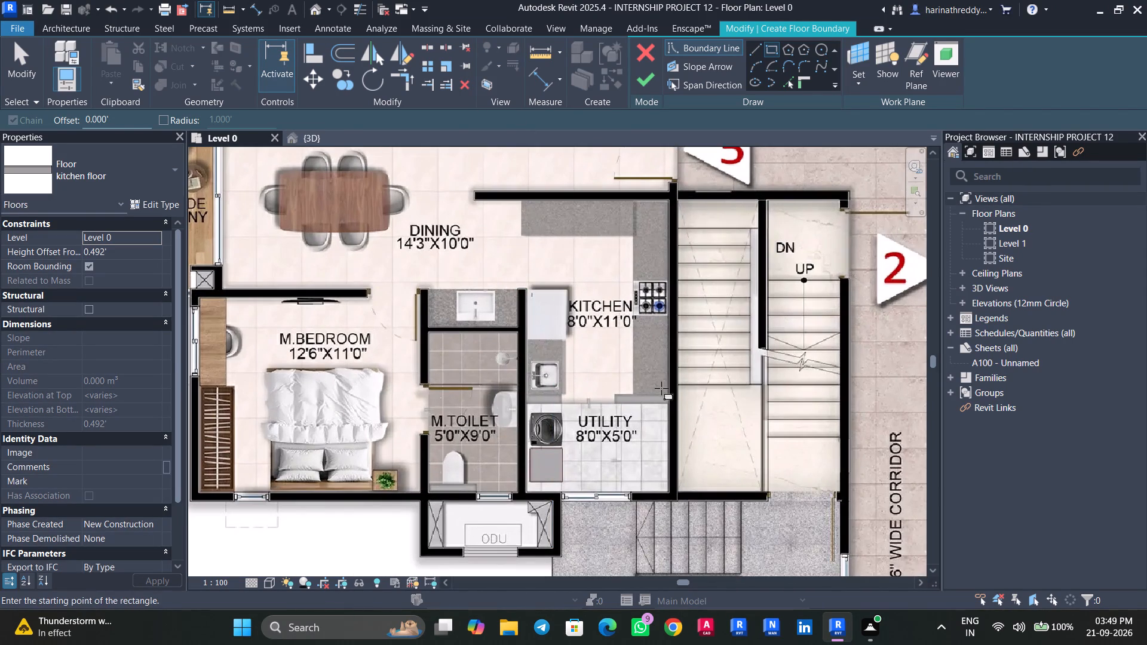
pyautogui.click(667, 394)
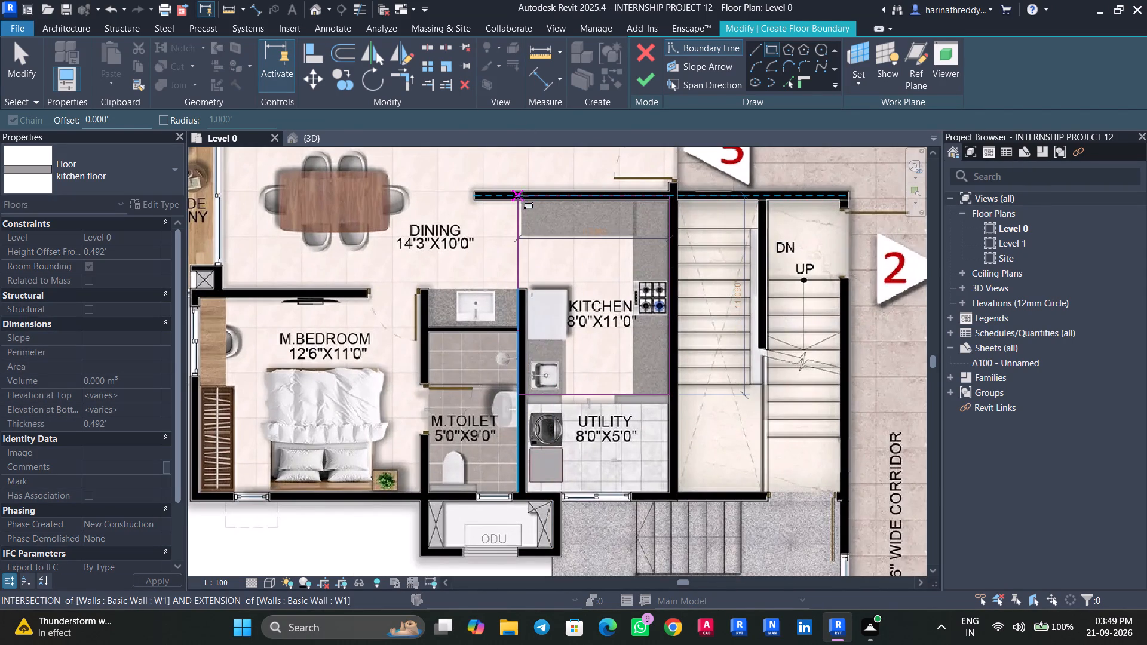
pyautogui.click(518, 196)
# Finish the floor sketch covering the seven units' kitchens with the kitchen floor type.
pyautogui.scroll(-5, 571, 299)
pyautogui.scroll(1, 571, 299)
pyautogui.scroll(-6, 571, 297)
pyautogui.moveTo(600, 369); pyautogui.dragTo(590, 250, button='middle')
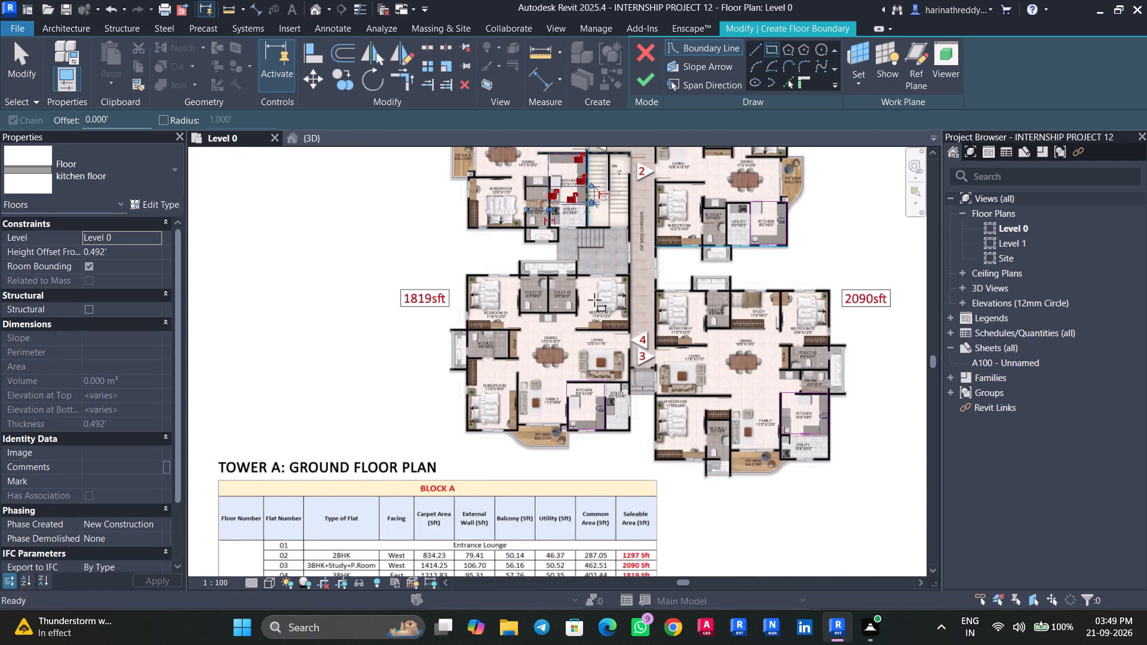
pyautogui.scroll(6, 596, 363)
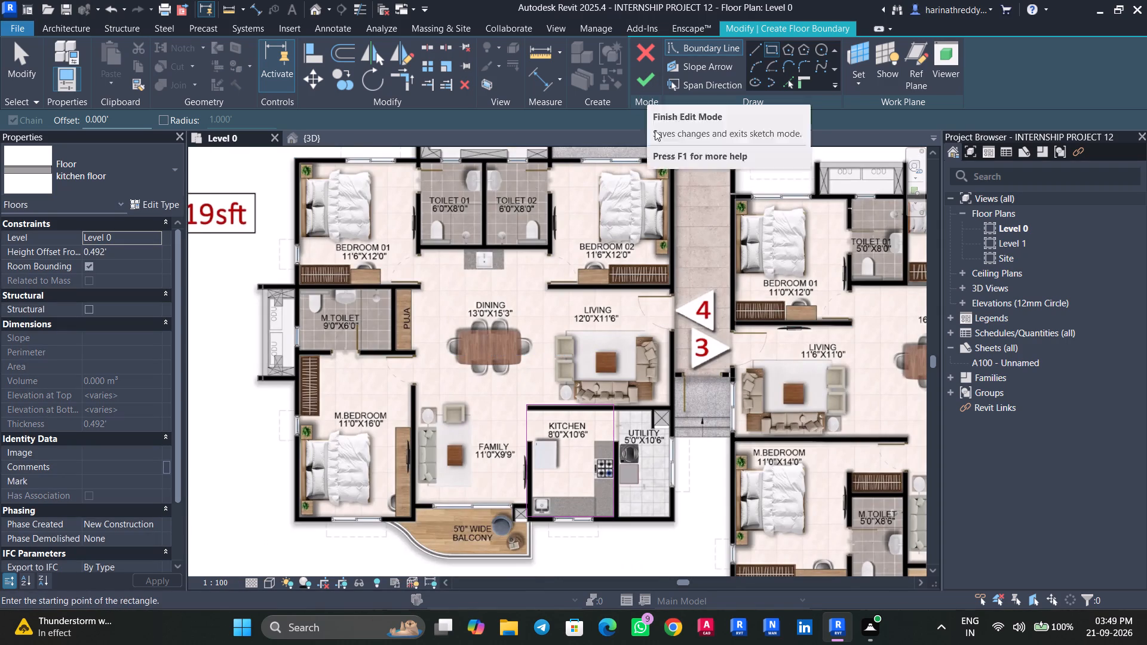
pyautogui.scroll(-5, 654, 228)
pyautogui.click(652, 85)
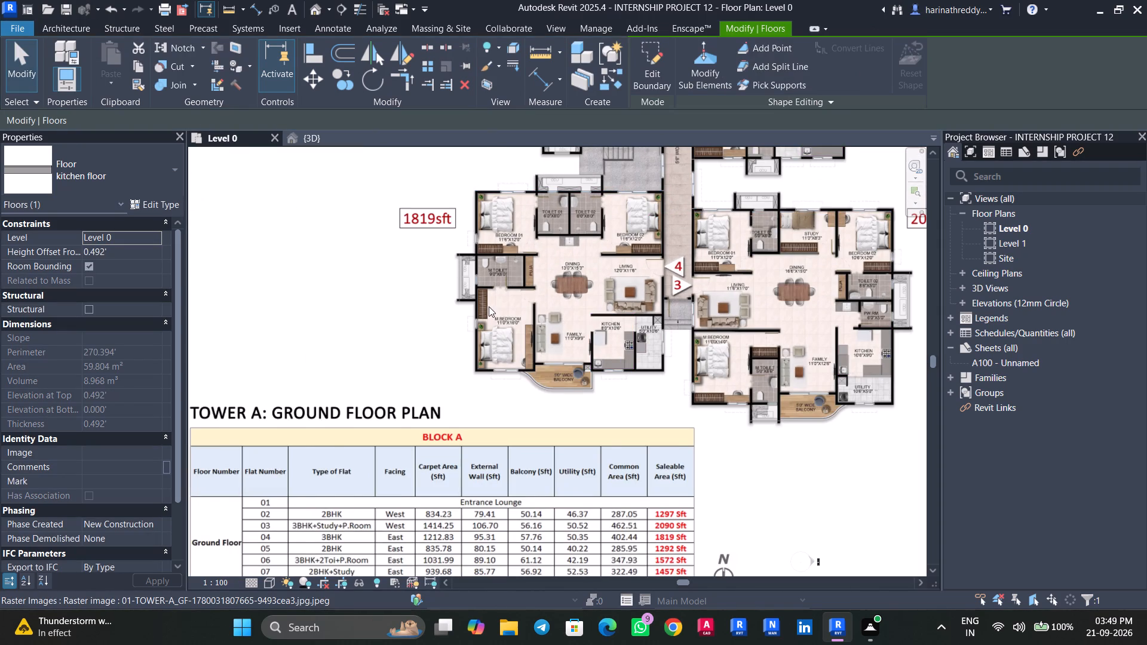
# Examine the walls and the new kitchen floors across the tower in the 3D view, then return to the Level 0 plan.
pyautogui.scroll(-3, 489, 306)
pyautogui.scroll(2, 599, 419)
pyautogui.moveTo(722, 405); pyautogui.dragTo(600, 640, button='middle')
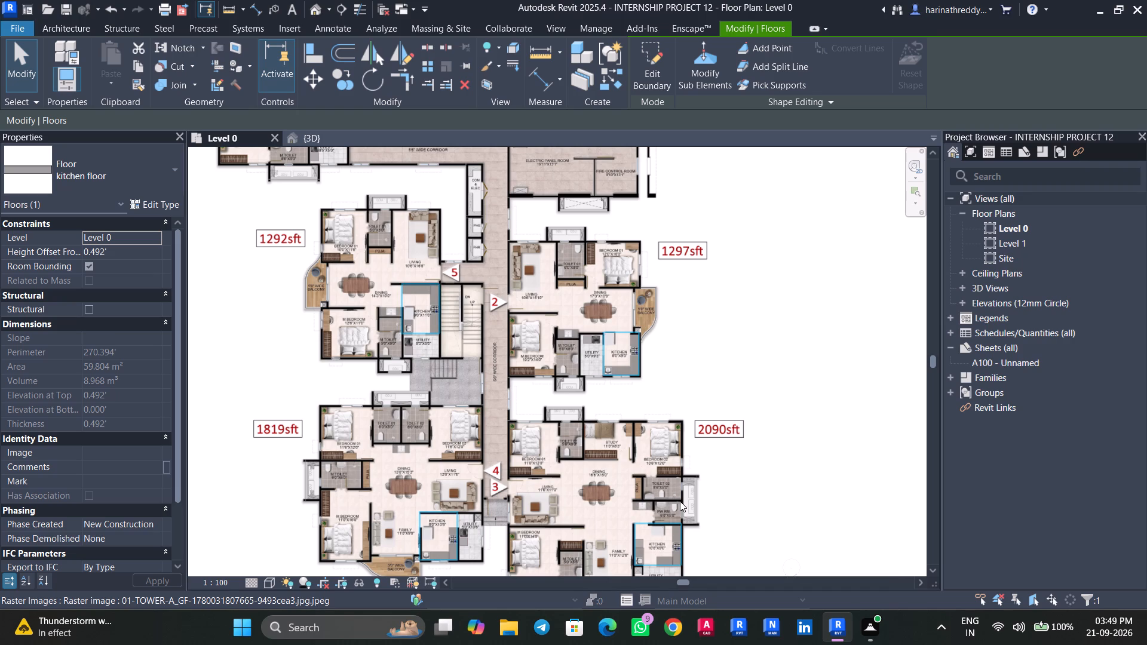
pyautogui.click(302, 140)
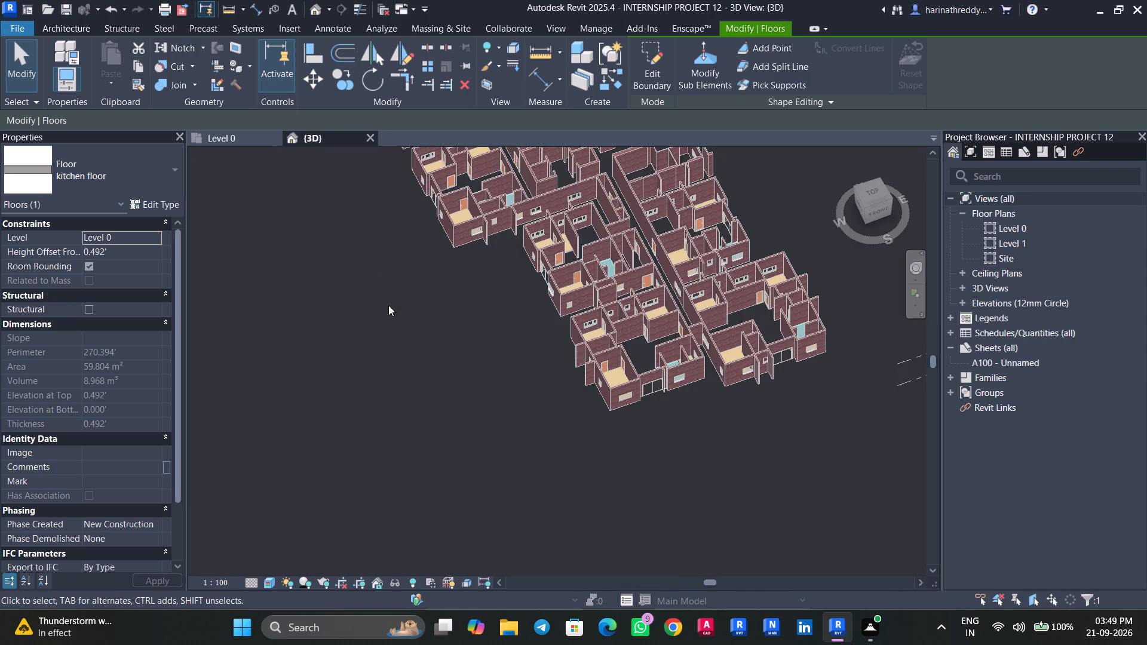
pyautogui.scroll(-4, 487, 331)
pyautogui.moveTo(479, 329); pyautogui.dragTo(444, 418, button='middle')
pyautogui.keyDown('shift'); pyautogui.moveTo(631, 297); pyautogui.dragTo(617, 419, button='middle'); pyautogui.keyUp('shift')
pyautogui.press('Escape')
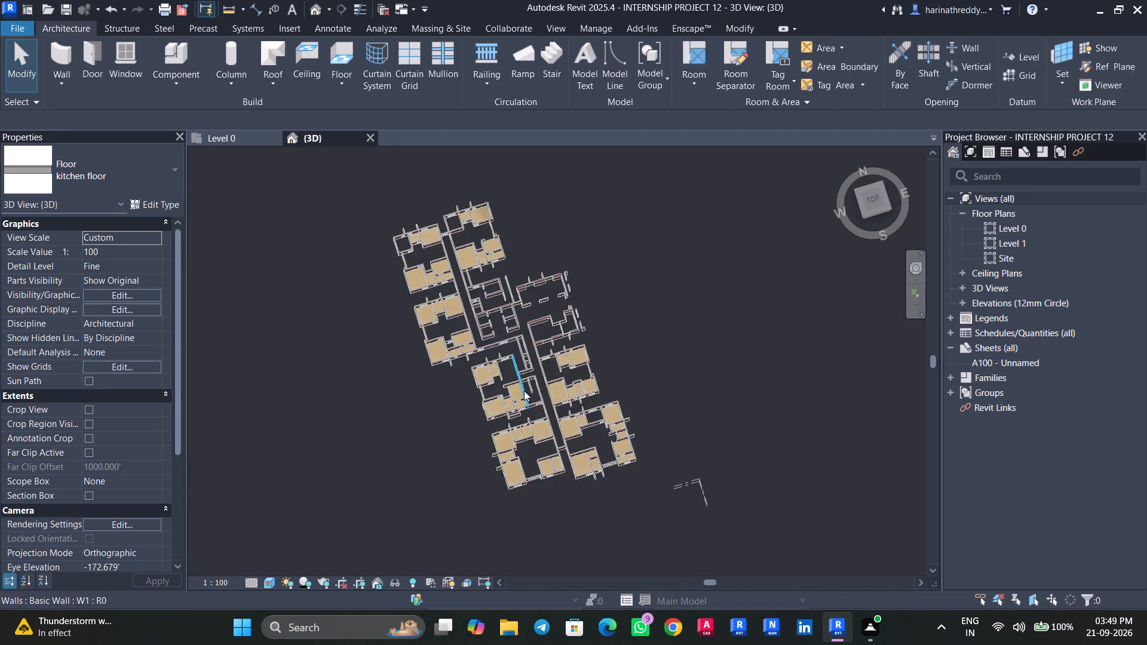
pyautogui.press('Escape')
pyautogui.scroll(3, 524, 391)
pyautogui.scroll(-1, 524, 391)
pyautogui.scroll(17, 523, 388)
pyautogui.scroll(-6, 523, 374)
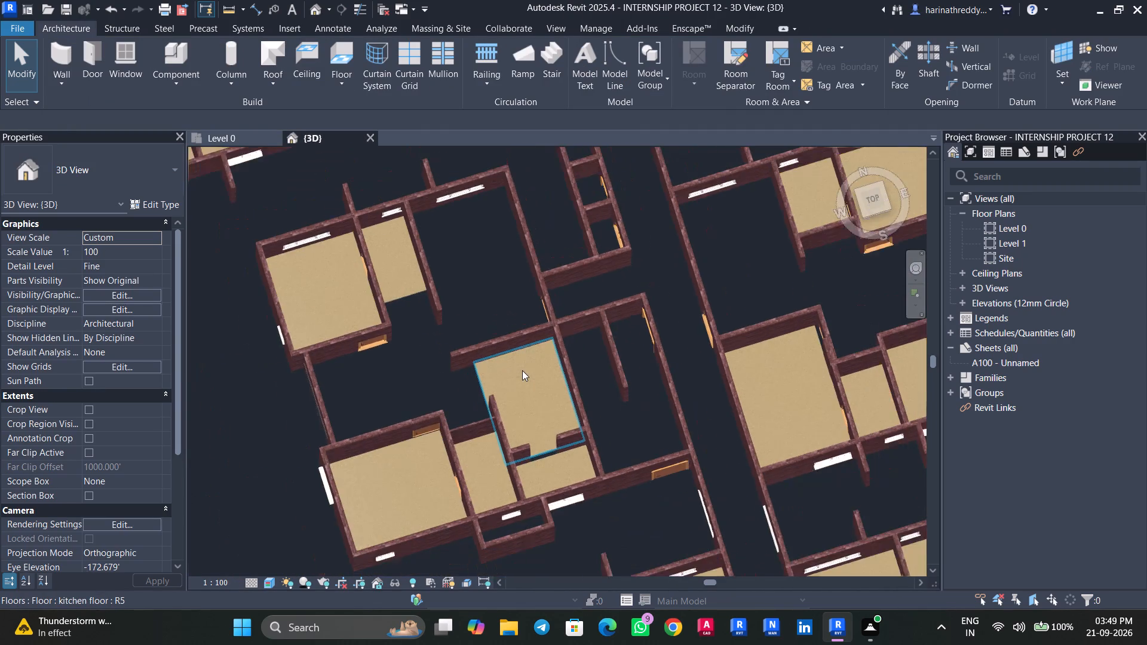
pyautogui.keyDown('shift'); pyautogui.moveTo(514, 395); pyautogui.dragTo(498, 116, button='middle'); pyautogui.keyUp('shift')
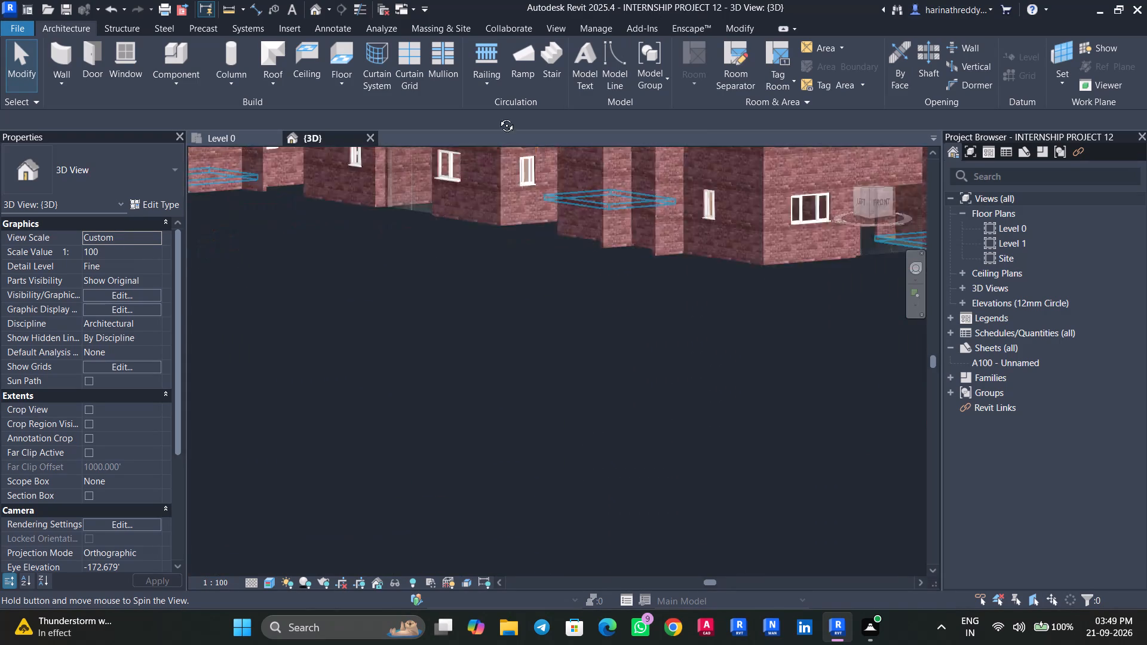
pyautogui.keyDown('shift'); pyautogui.moveTo(498, 116); pyautogui.dragTo(230, 184, button='middle'); pyautogui.keyUp('shift')
pyautogui.scroll(-9, 412, 359)
pyautogui.moveTo(587, 399); pyautogui.dragTo(536, 250, button='middle')
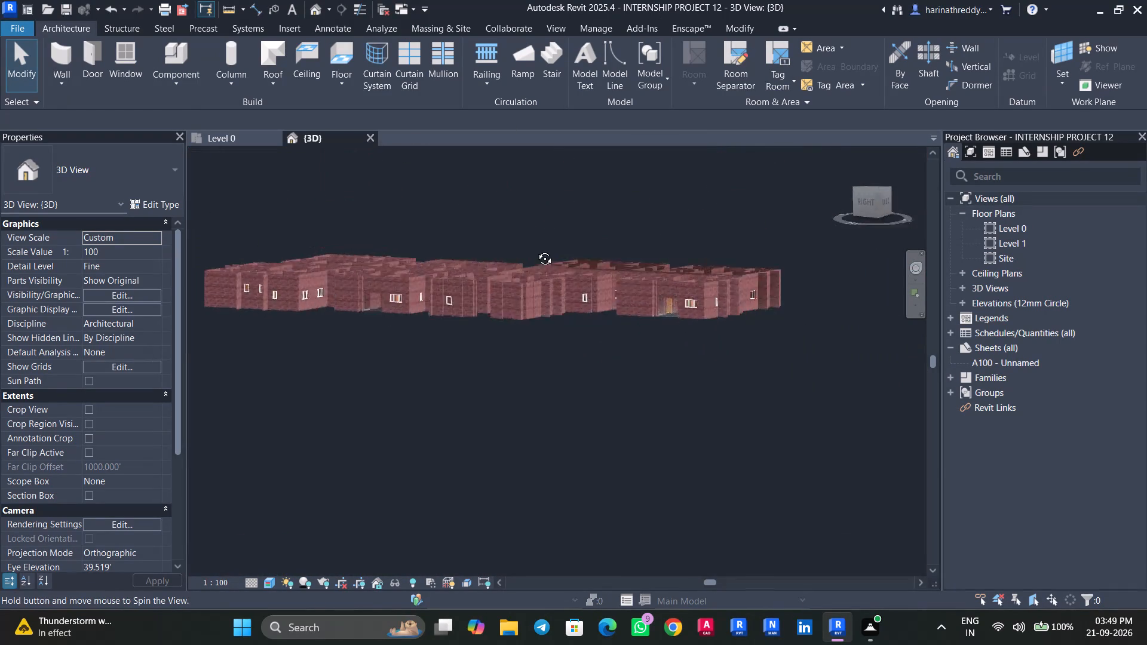
pyautogui.moveTo(536, 250); pyautogui.dragTo(462, 136, button='middle')
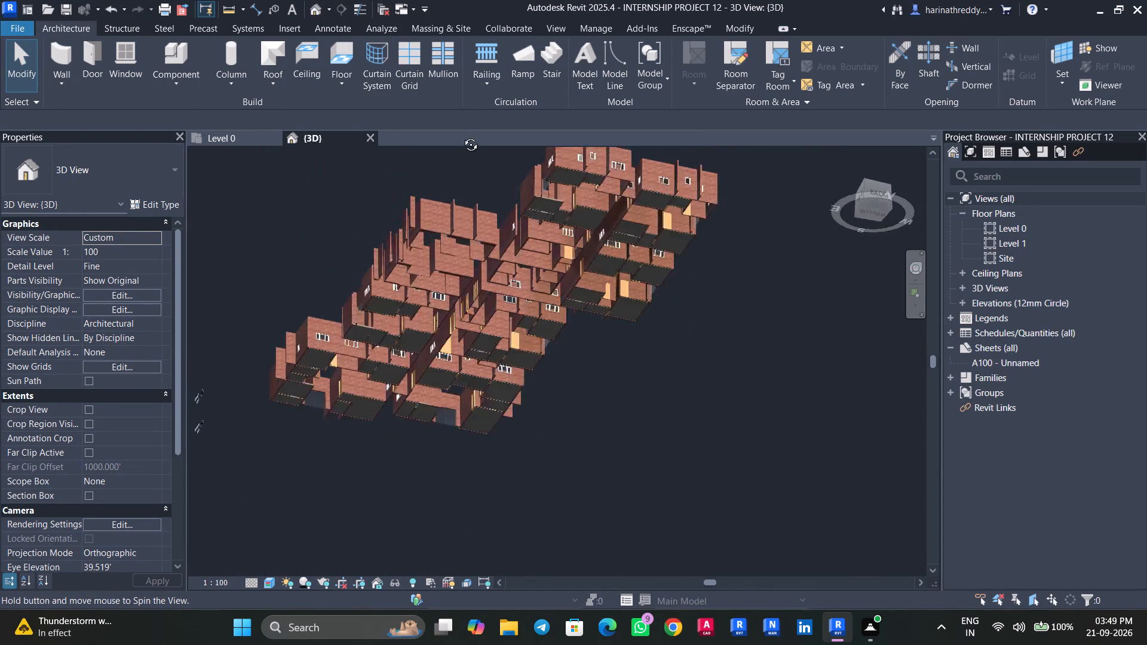
pyautogui.moveTo(462, 136); pyautogui.dragTo(535, 502, button='middle')
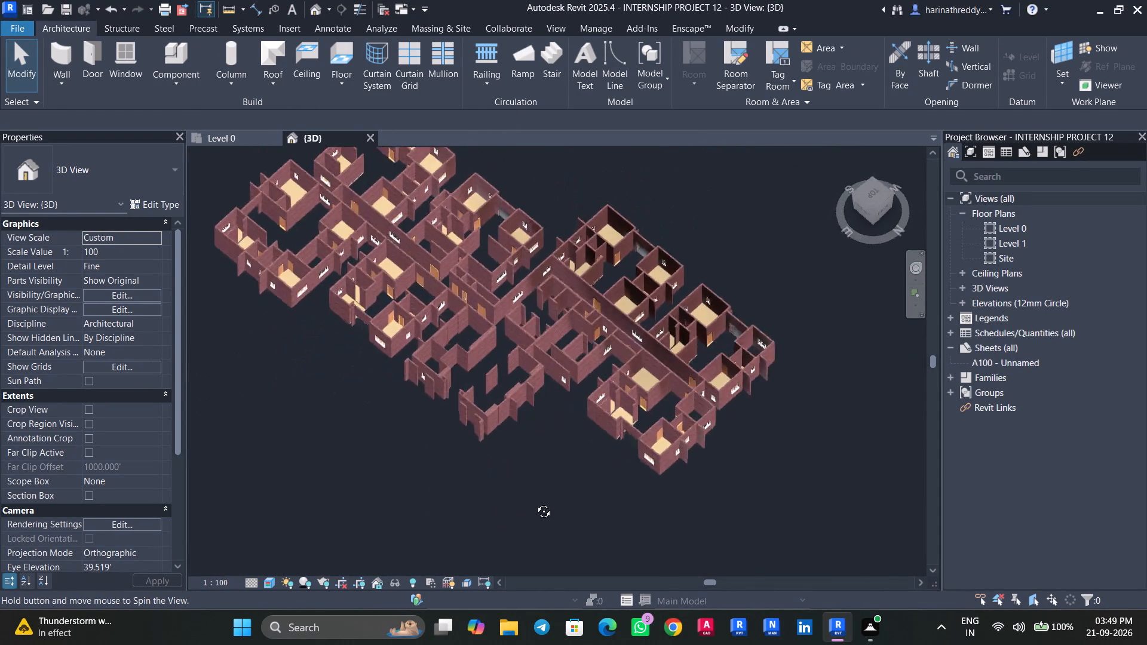
pyautogui.moveTo(535, 502); pyautogui.dragTo(505, 513, button='middle')
pyautogui.scroll(5, 468, 462)
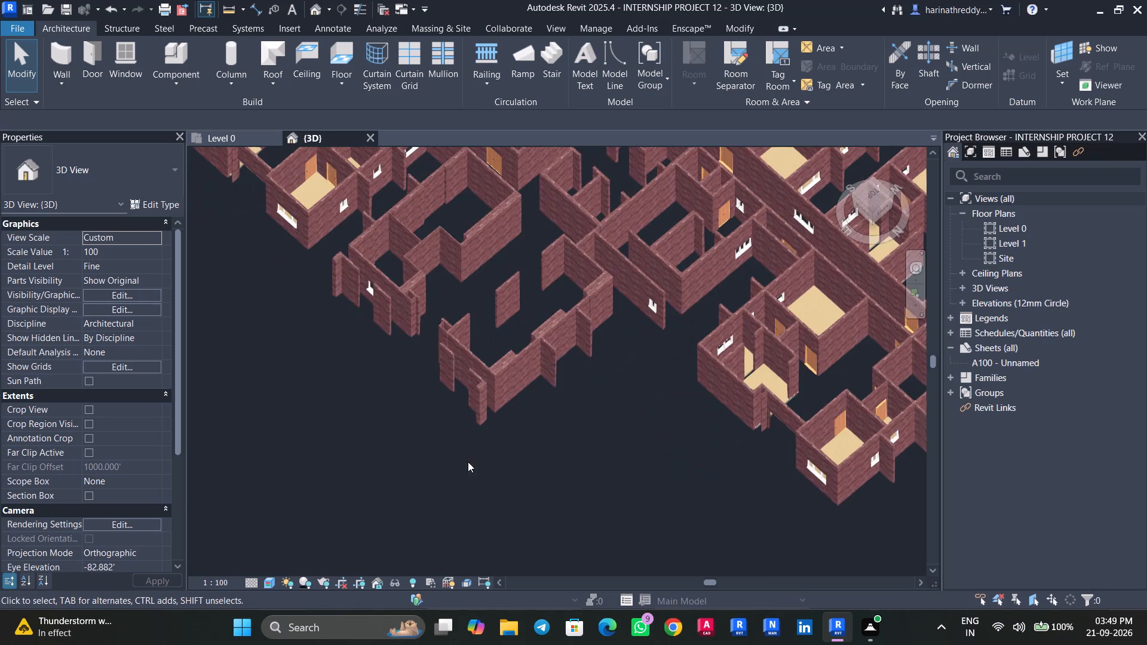
pyautogui.scroll(5, 366, 295)
pyautogui.keyDown('shift'); pyautogui.moveTo(354, 318); pyautogui.dragTo(323, 471, button='middle'); pyautogui.keyUp('shift')
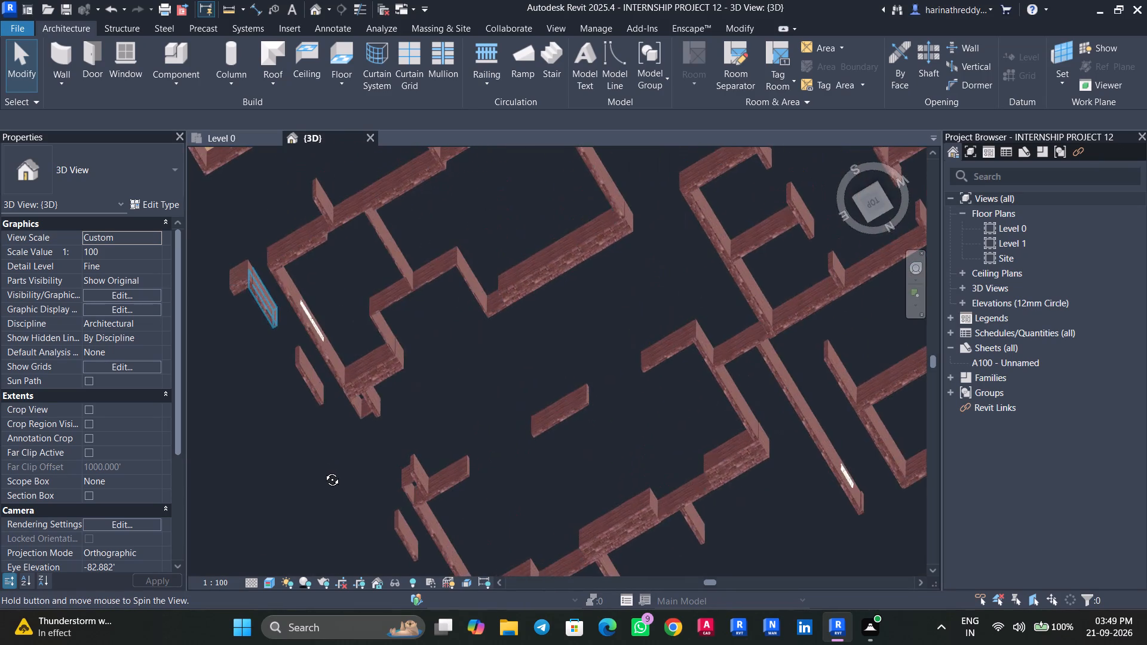
pyautogui.keyDown('shift'); pyautogui.moveTo(323, 471); pyautogui.dragTo(367, 376, button='middle'); pyautogui.keyUp('shift')
pyautogui.click(242, 139)
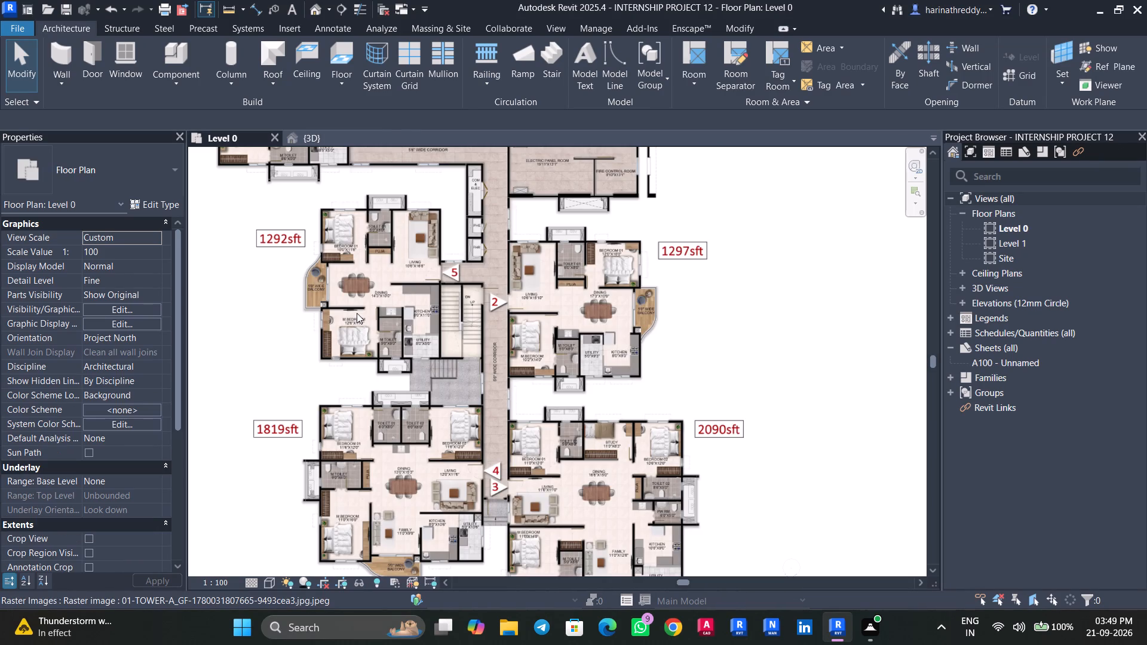
# Examine the Level 0 plan of units 4 and 3 for interior spaces that still need a floor.
pyautogui.scroll(-8, 357, 313)
pyautogui.scroll(12, 477, 389)
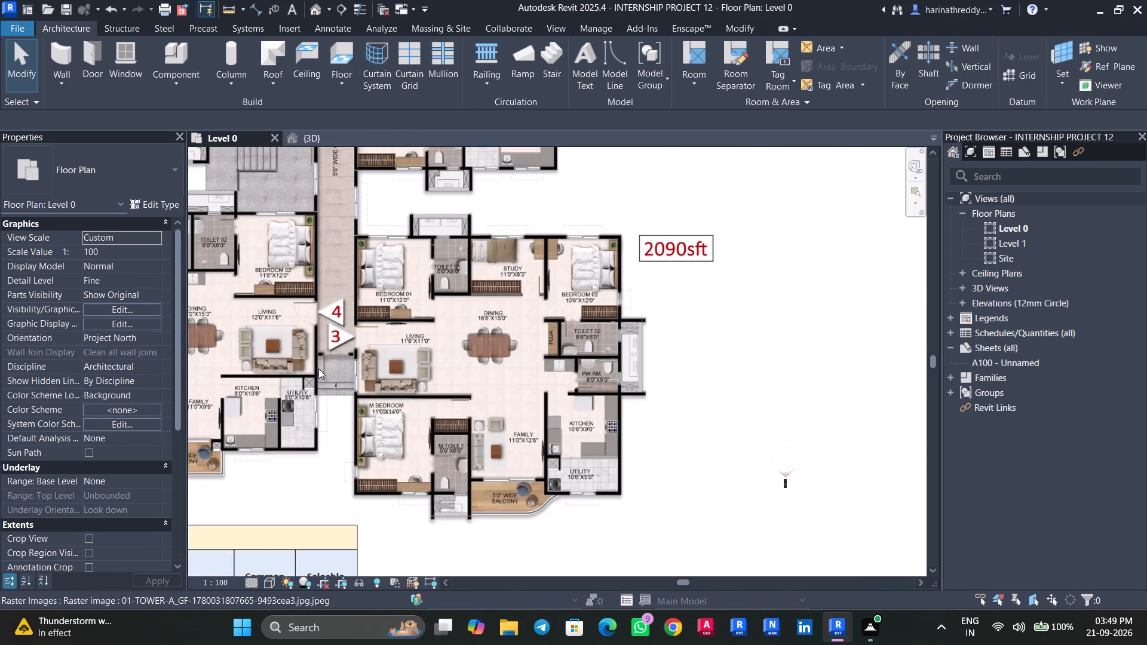
pyautogui.scroll(3, 318, 368)
pyautogui.moveTo(329, 363); pyautogui.dragTo(483, 439, button='middle')
pyautogui.scroll(1, 410, 422)
pyautogui.scroll(-5, 394, 368)
pyautogui.moveTo(361, 365); pyautogui.dragTo(510, 279, button='middle')
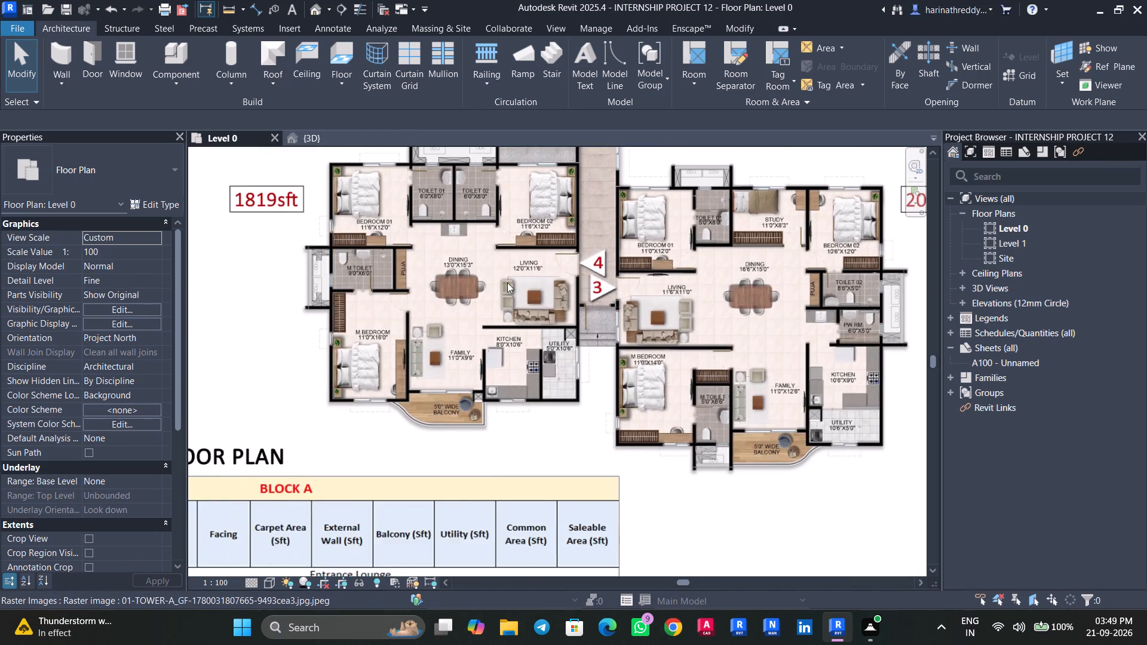
pyautogui.scroll(6, 353, 337)
pyautogui.scroll(-3, 413, 303)
pyautogui.moveTo(414, 303); pyautogui.dragTo(428, 394, button='middle')
pyautogui.press('Tab')
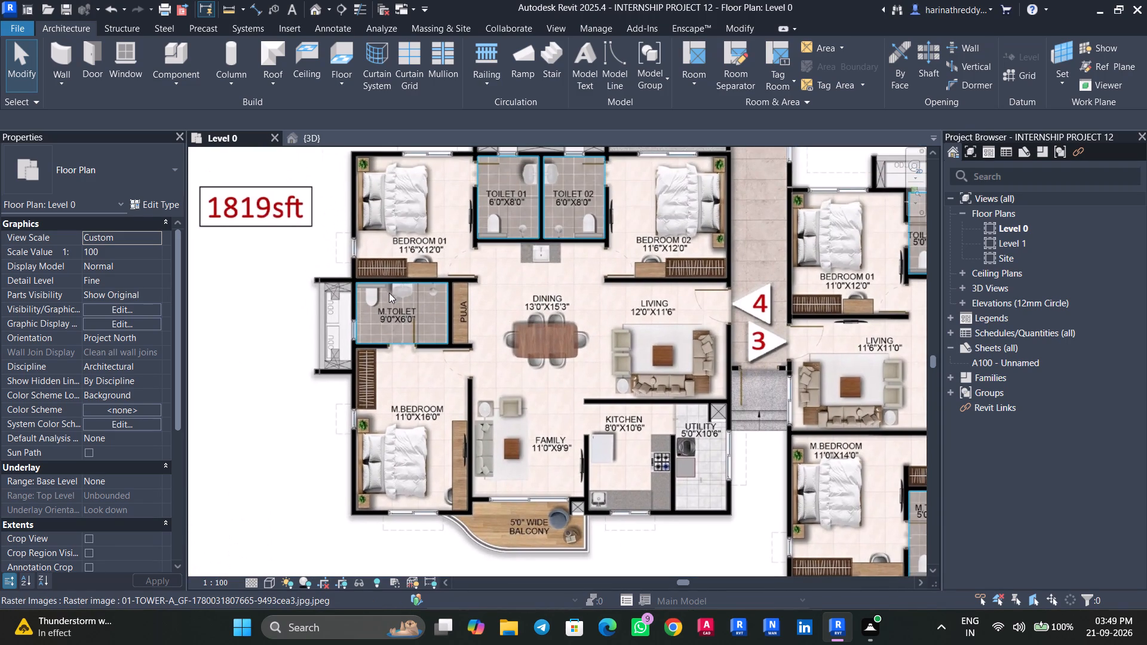
pyautogui.press('Tab')
pyautogui.press('Tab')
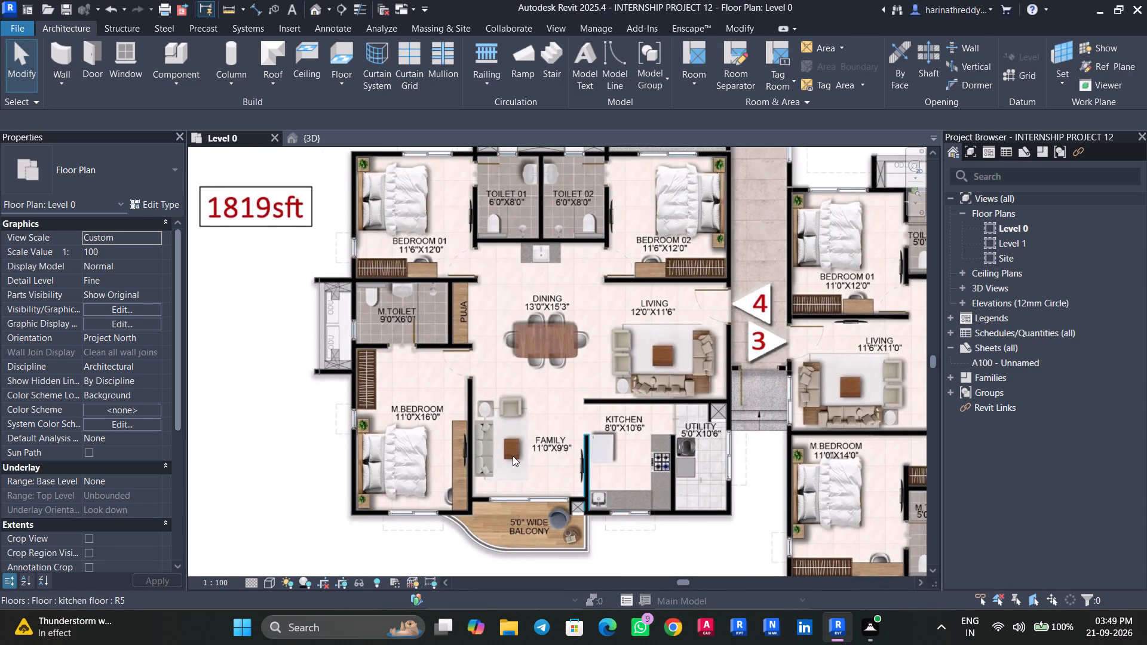
pyautogui.moveTo(520, 414); pyautogui.dragTo(502, 487, button='middle')
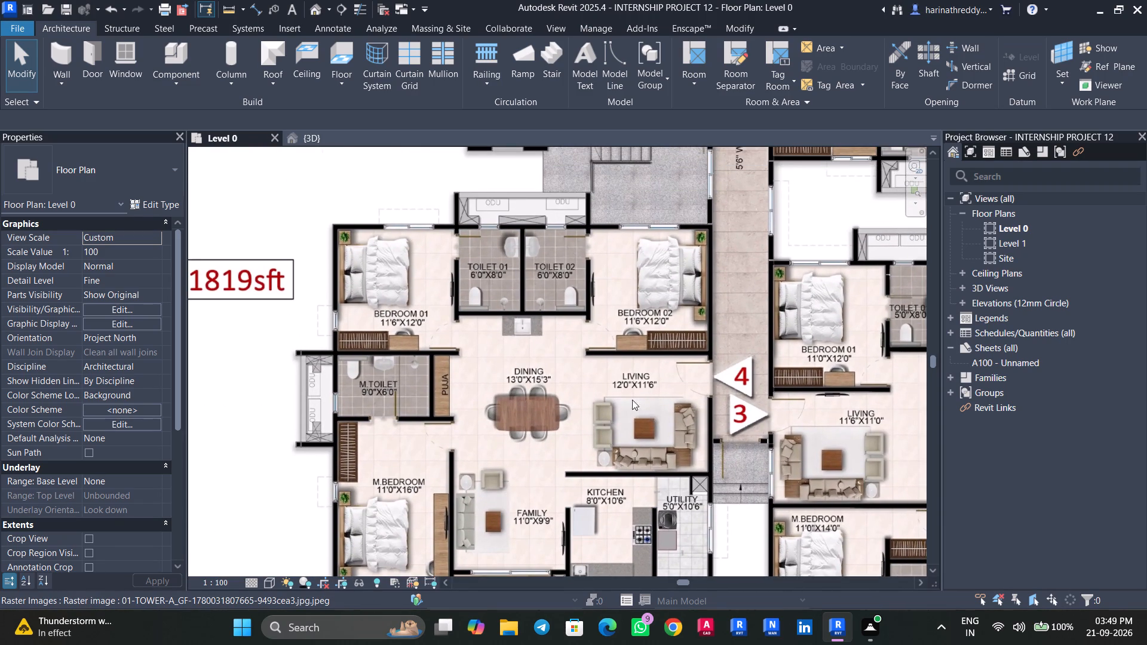
pyautogui.scroll(-4, 625, 393)
pyautogui.moveTo(624, 394); pyautogui.dragTo(602, 382, button='middle')
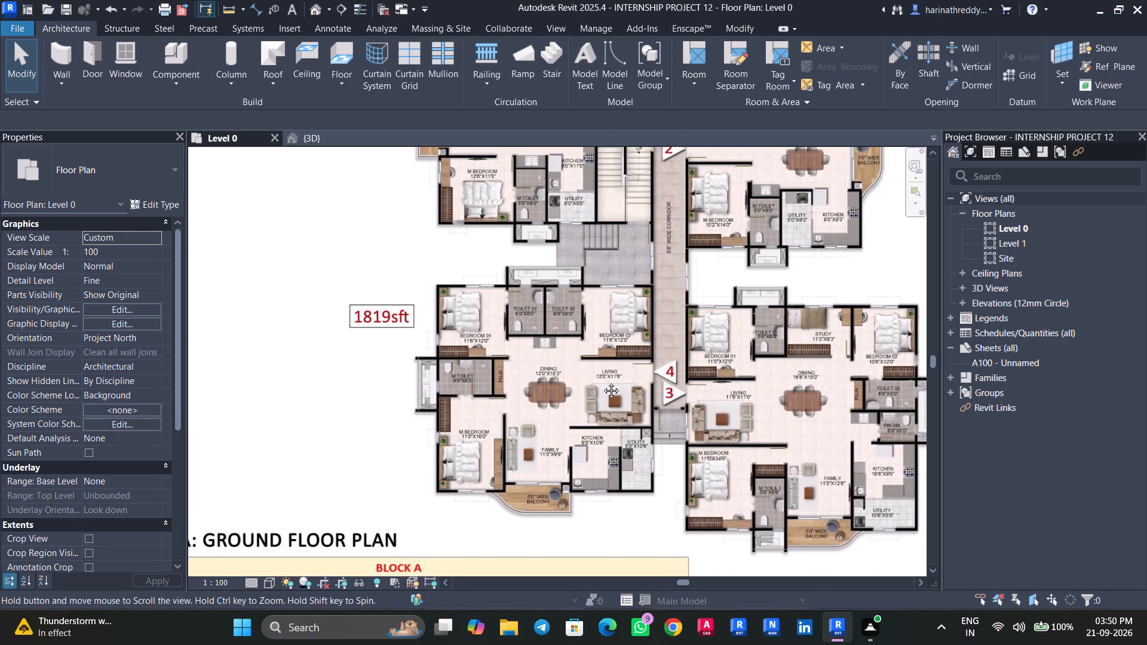
pyautogui.moveTo(602, 382); pyautogui.dragTo(501, 374, button='middle')
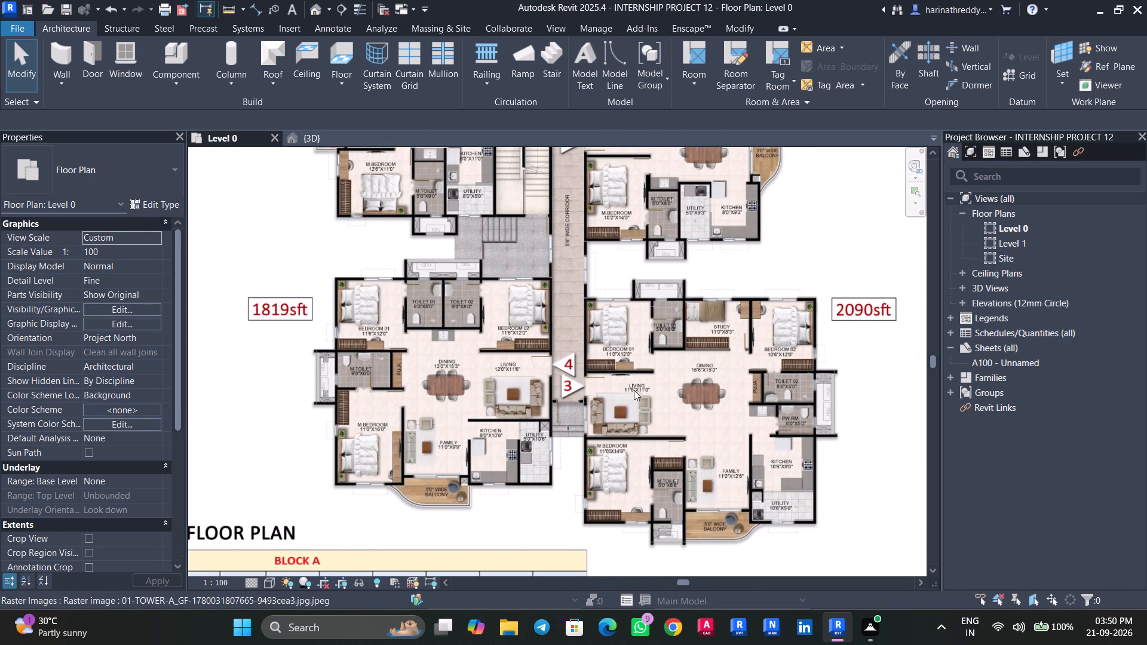
pyautogui.scroll(5, 652, 406)
pyautogui.moveTo(650, 406); pyautogui.dragTo(511, 388, button='middle')
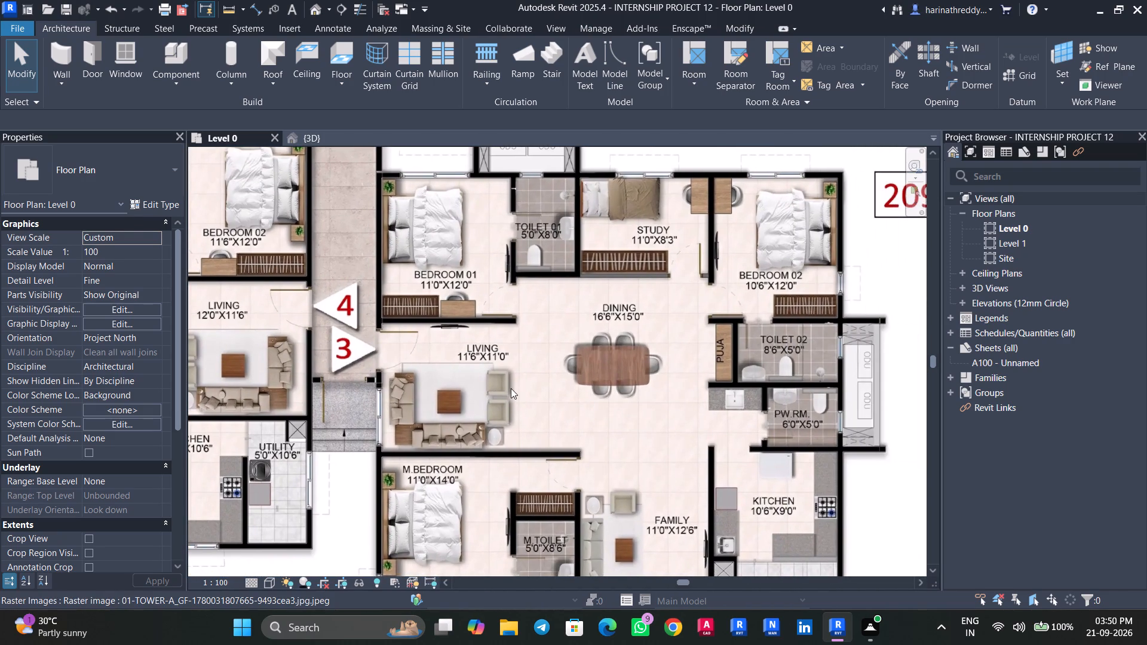
pyautogui.scroll(-3, 511, 388)
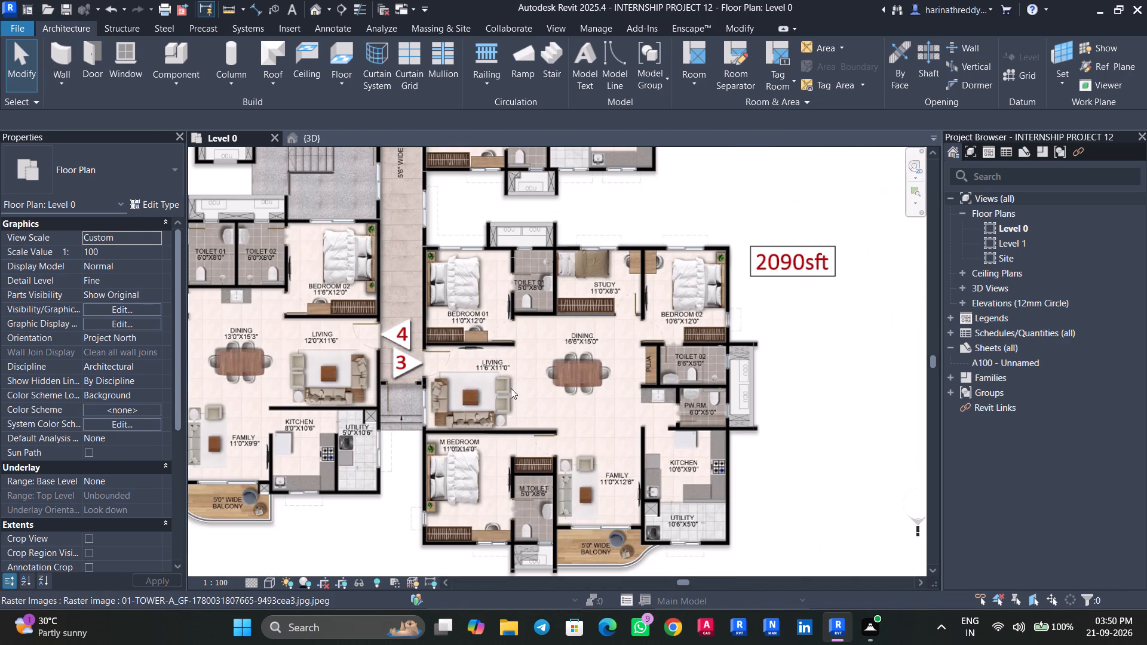
pyautogui.moveTo(509, 386); pyautogui.dragTo(526, 370, button='middle')
pyautogui.scroll(-1, 509, 386)
pyautogui.scroll(4, 281, 363)
pyautogui.moveTo(284, 363); pyautogui.dragTo(458, 352, button='middle')
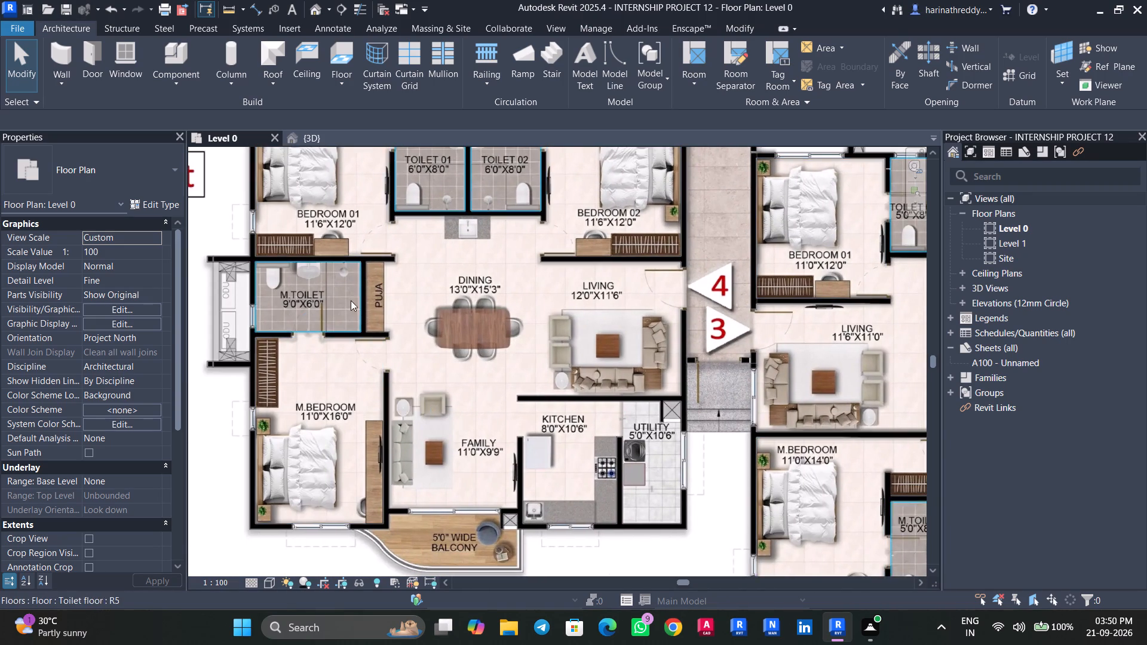
pyautogui.scroll(4, 406, 297)
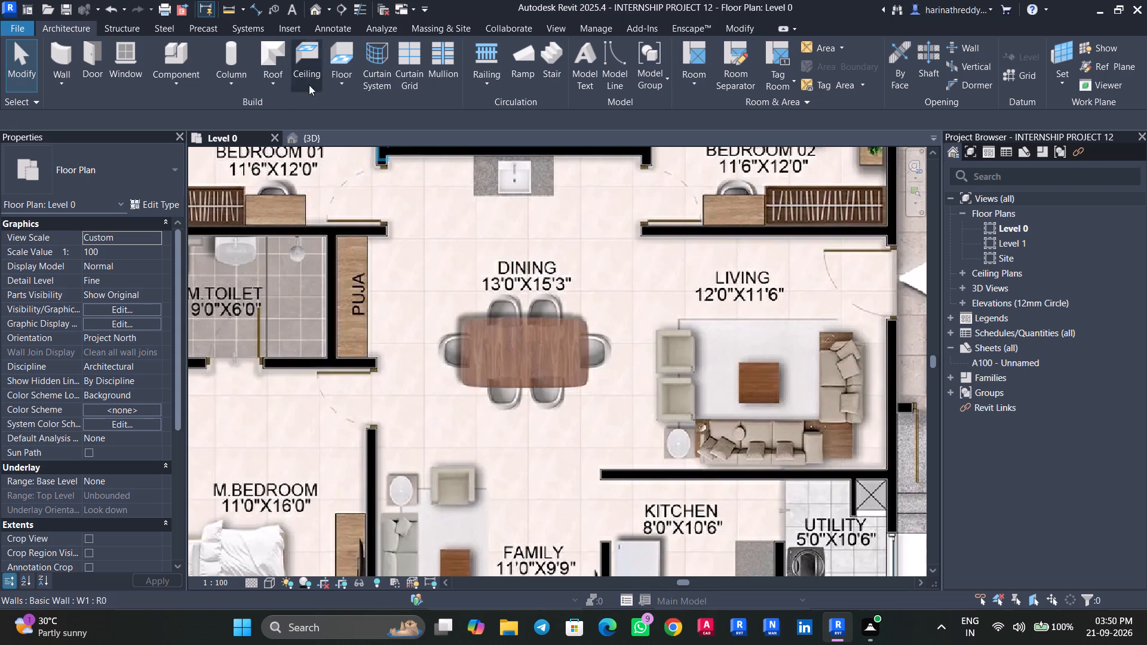
# Begin an architectural floor and duplicate the kitchen floor type as "pooja floor".
pyautogui.click(349, 87)
pyautogui.click(365, 110)
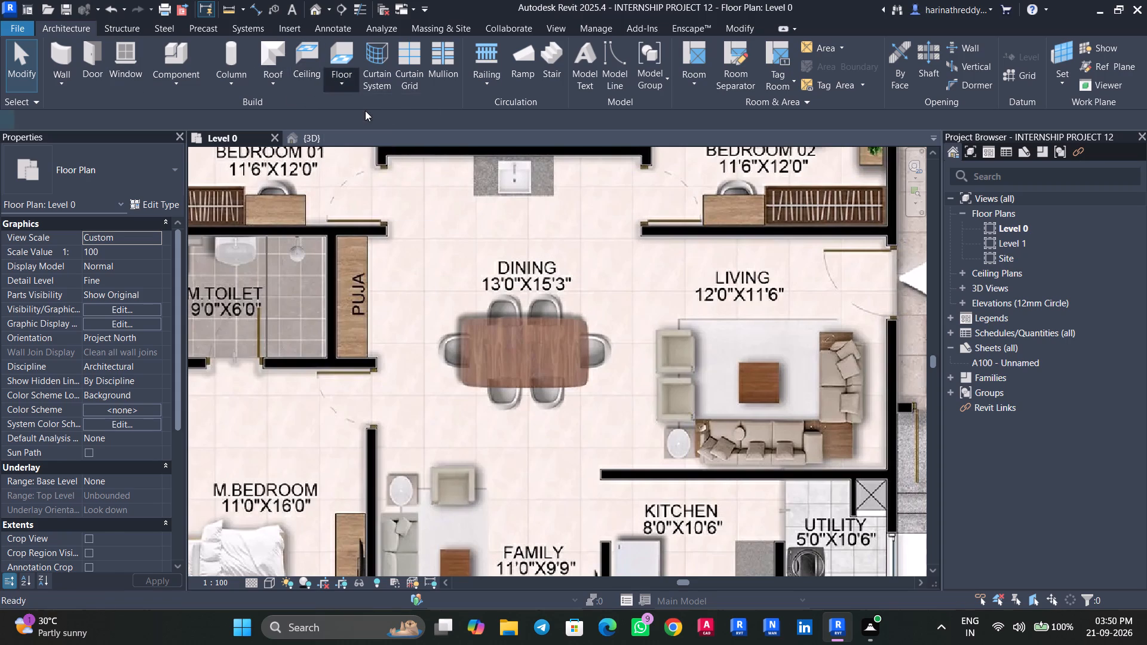
pyautogui.click(142, 204)
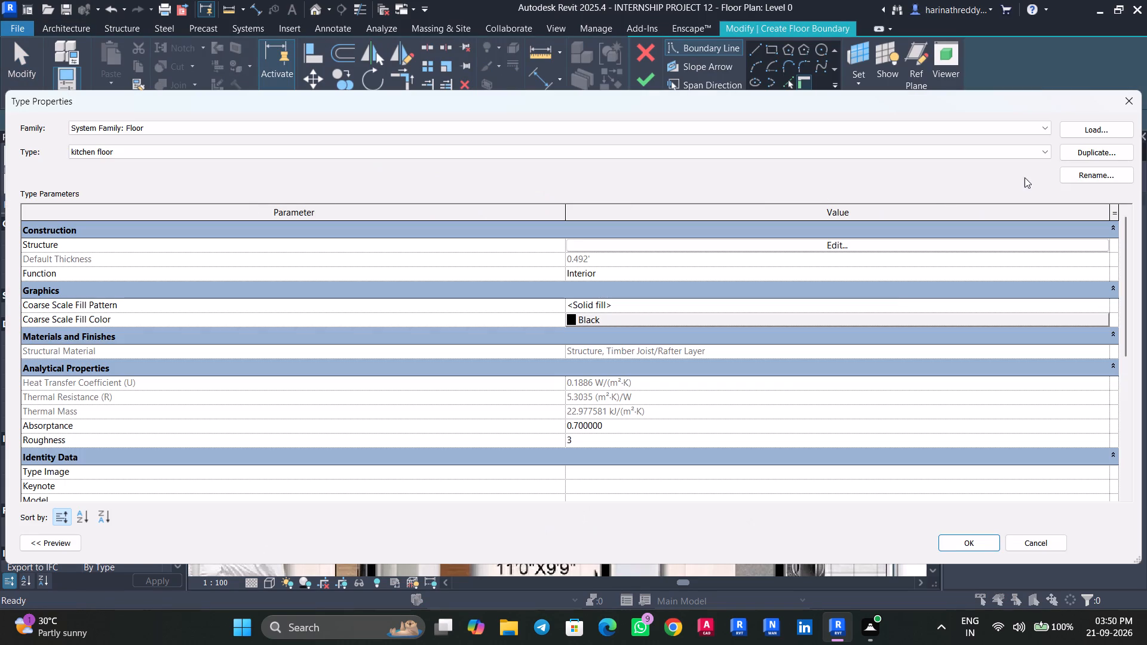
pyautogui.click(1074, 156)
pyautogui.write('pooja f')
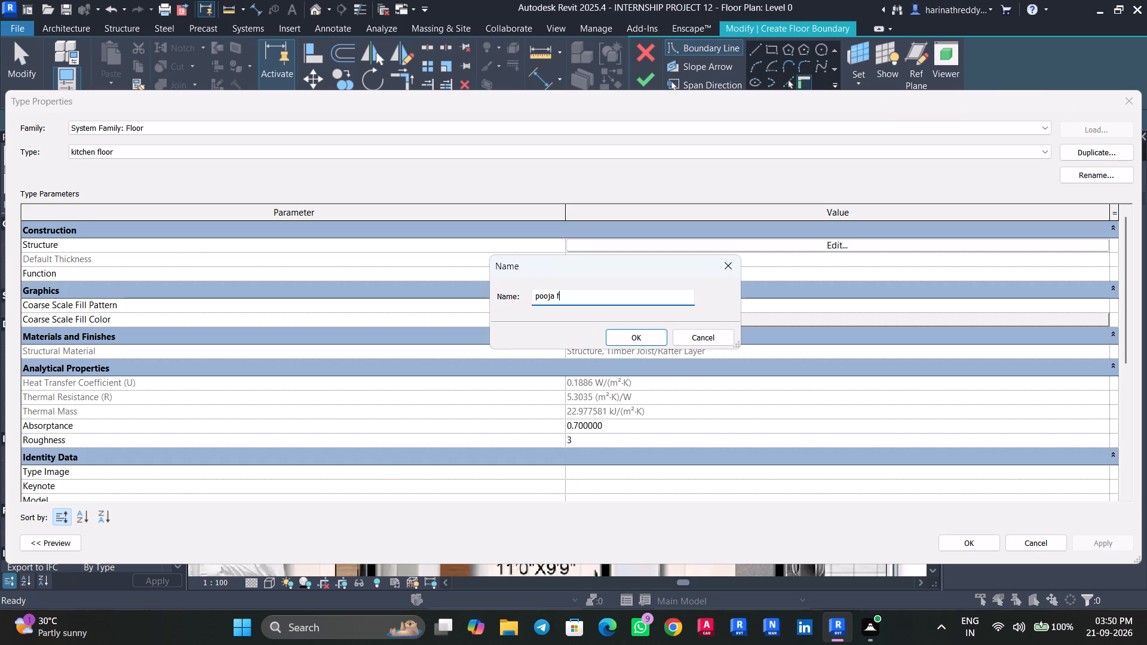
pyautogui.write('loor')
pyautogui.press('Return')
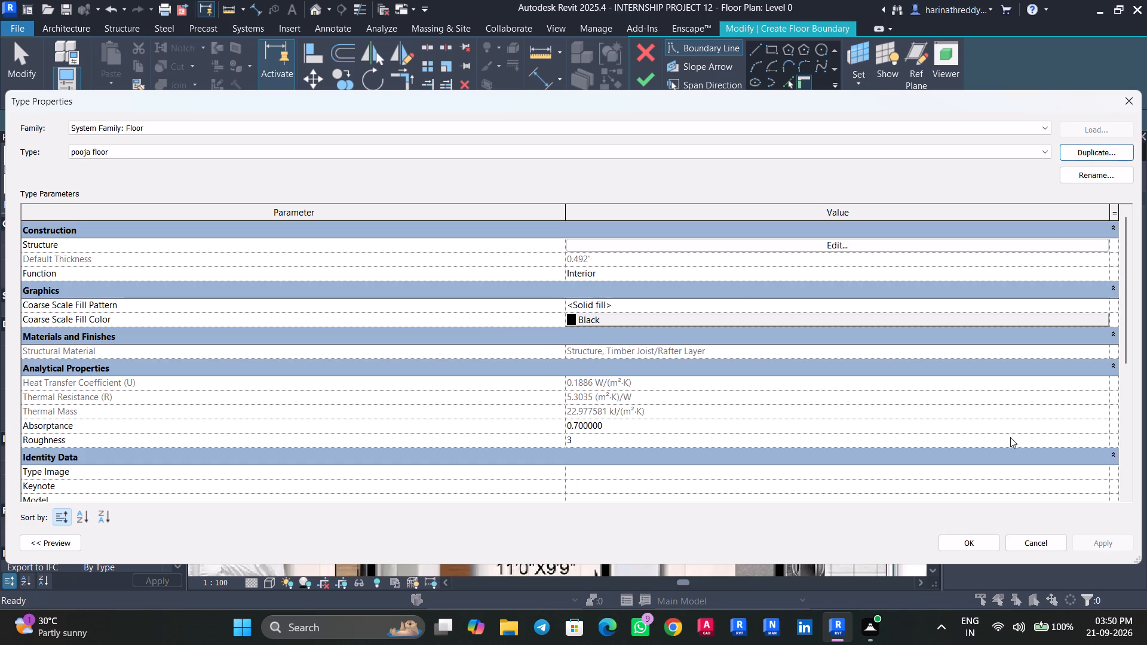
pyautogui.click(949, 549)
# Sketch a rectangular boundary about 5.91' long around unit 4's puja space, from the master toilet wall to the dining-side wall ends.
pyautogui.click(770, 51)
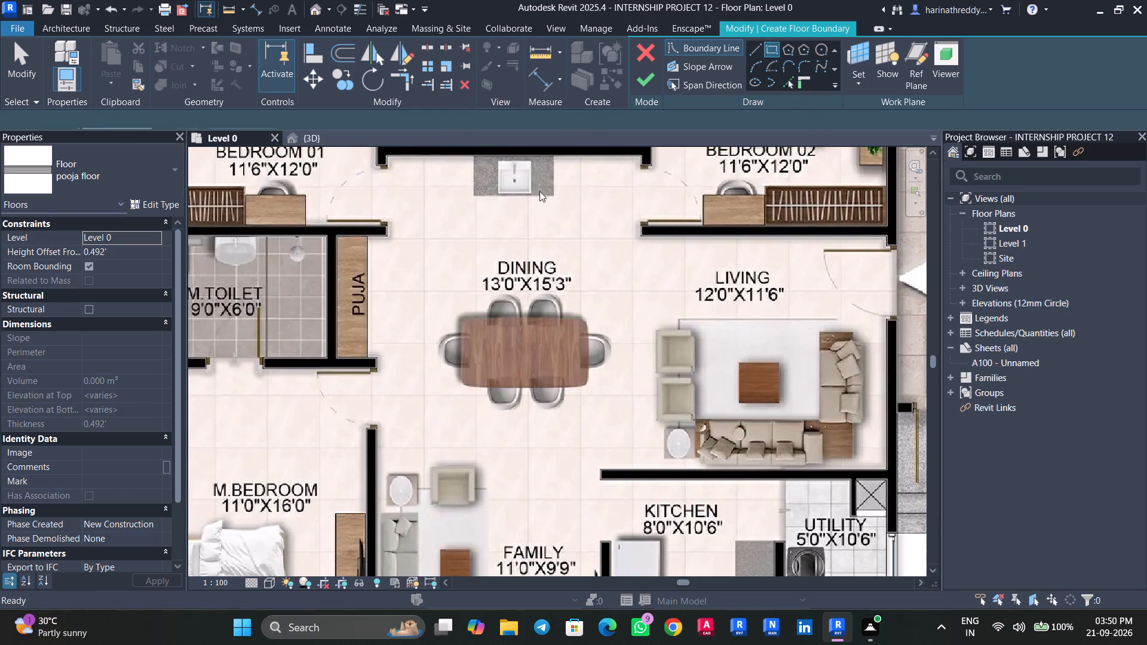
pyautogui.click(339, 238)
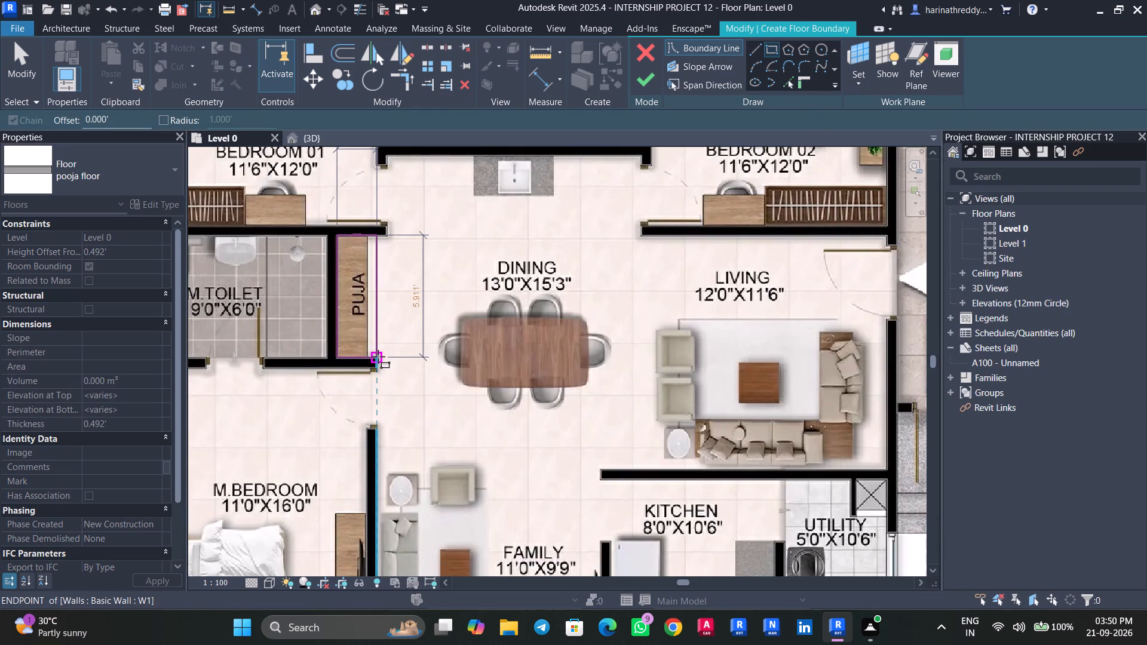
pyautogui.click(378, 357)
pyautogui.scroll(6, 381, 349)
pyautogui.scroll(-3, 398, 330)
pyautogui.moveTo(398, 330); pyautogui.dragTo(395, 361, button='middle')
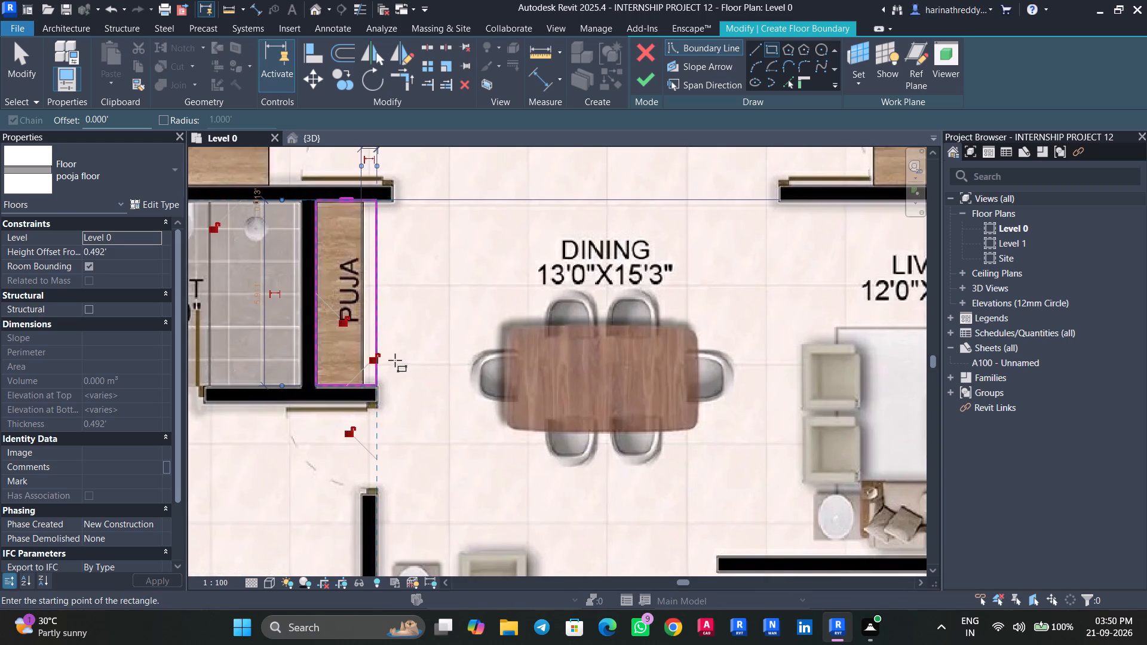
# Sketch a rectangular boundary around unit 3's puja space, from the Toilet 02 wall to the dining-side wall ends.
pyautogui.scroll(-8, 397, 354)
pyautogui.moveTo(596, 357); pyautogui.dragTo(389, 268, button='middle')
pyautogui.moveTo(654, 308); pyautogui.dragTo(597, 374, button='middle')
pyautogui.moveTo(598, 363); pyautogui.dragTo(577, 291, button='middle')
pyautogui.scroll(10, 764, 281)
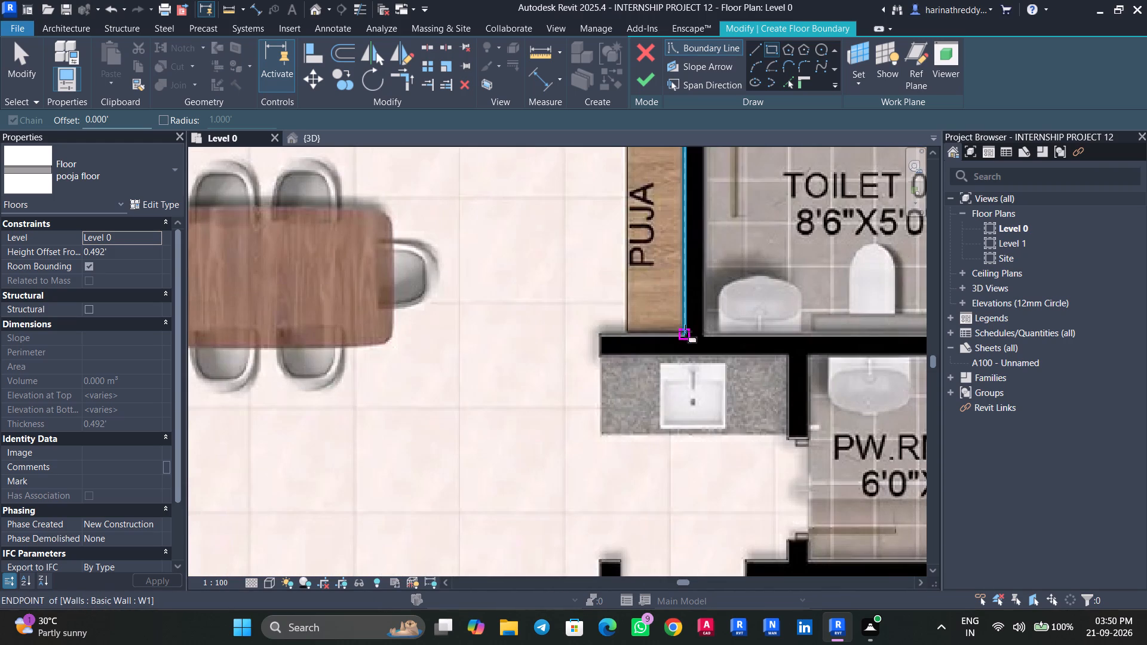
pyautogui.click(683, 334)
pyautogui.scroll(1, 582, 230)
pyautogui.moveTo(584, 236); pyautogui.dragTo(618, 354, button='middle')
pyautogui.click(635, 232)
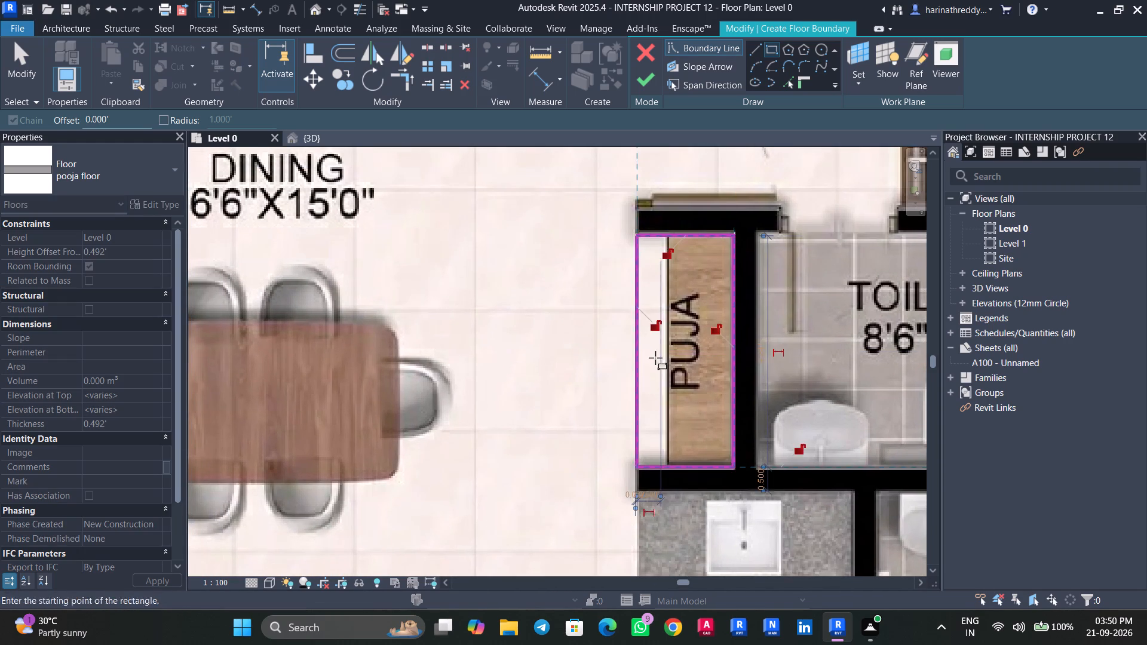
# Sketch a rectangular boundary around unit 2's puja space, from the Toilet 01 wall to the ends of the two side walls.
pyautogui.scroll(-5, 655, 358)
pyautogui.scroll(1, 655, 357)
pyautogui.scroll(-13, 655, 357)
pyautogui.moveTo(652, 279); pyautogui.dragTo(653, 409, button='middle')
pyautogui.scroll(5, 626, 340)
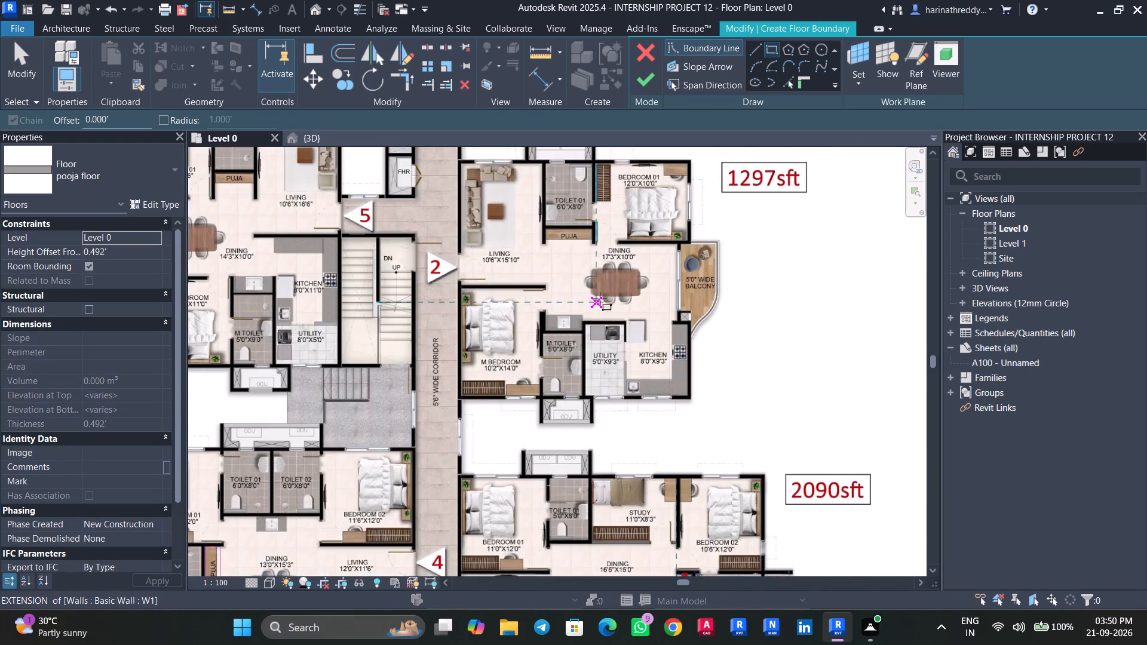
pyautogui.scroll(3, 600, 299)
pyautogui.moveTo(597, 282); pyautogui.dragTo(615, 427, button='middle')
pyautogui.scroll(11, 557, 346)
pyautogui.moveTo(527, 351); pyautogui.dragTo(543, 420, button='middle')
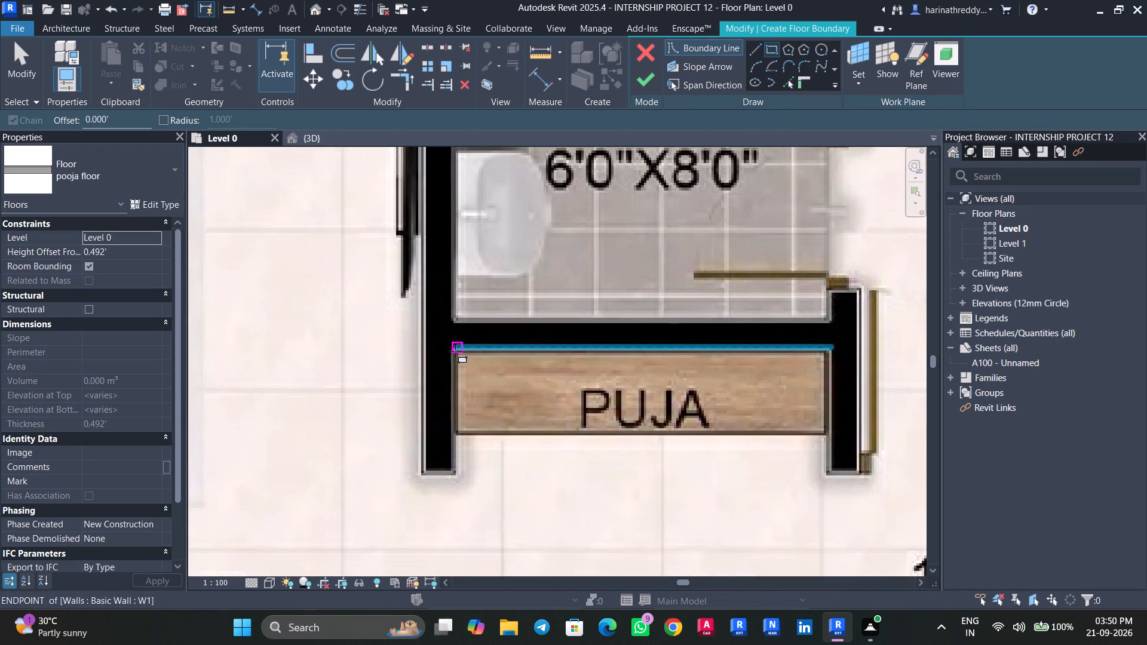
pyautogui.click(455, 351)
pyautogui.click(832, 470)
# Sketch a rectangular boundary around unit 8's puja space, from the master toilet corner along the kitchen-side wall.
pyautogui.scroll(-4, 755, 451)
pyautogui.scroll(1, 755, 450)
pyautogui.scroll(-3, 755, 448)
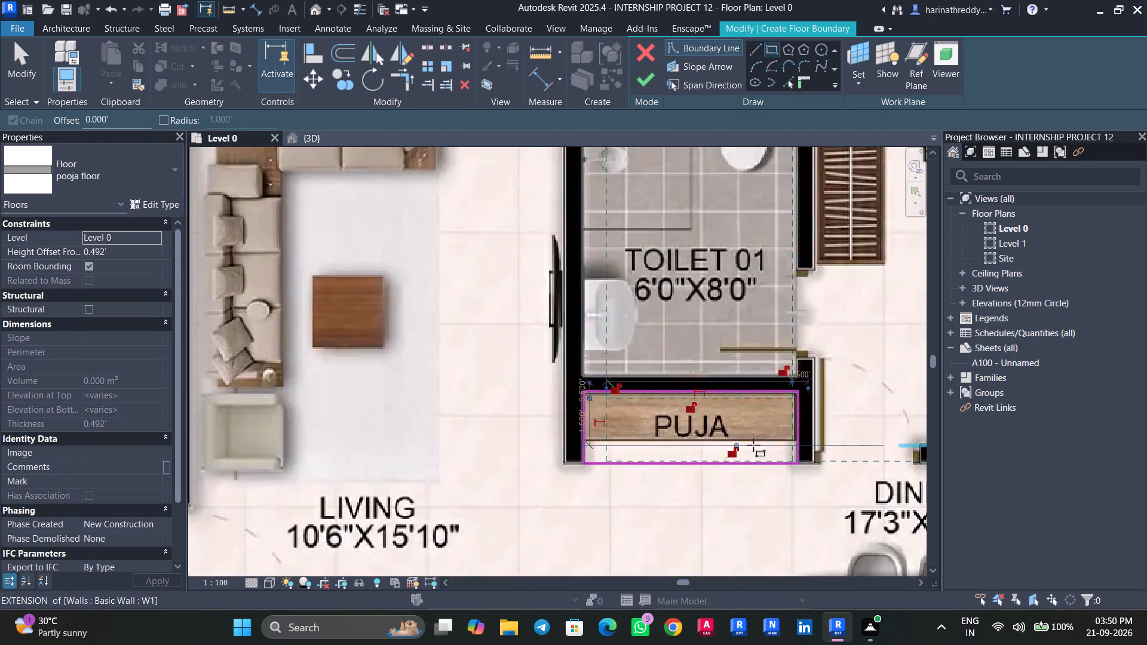
pyautogui.scroll(-6, 753, 445)
pyautogui.moveTo(731, 373); pyautogui.dragTo(728, 542, button='middle')
pyautogui.scroll(-8, 700, 422)
pyautogui.moveTo(700, 425); pyautogui.dragTo(699, 492, button='middle')
pyautogui.scroll(-1, 699, 492)
pyautogui.moveTo(672, 380); pyautogui.dragTo(672, 471, button='middle')
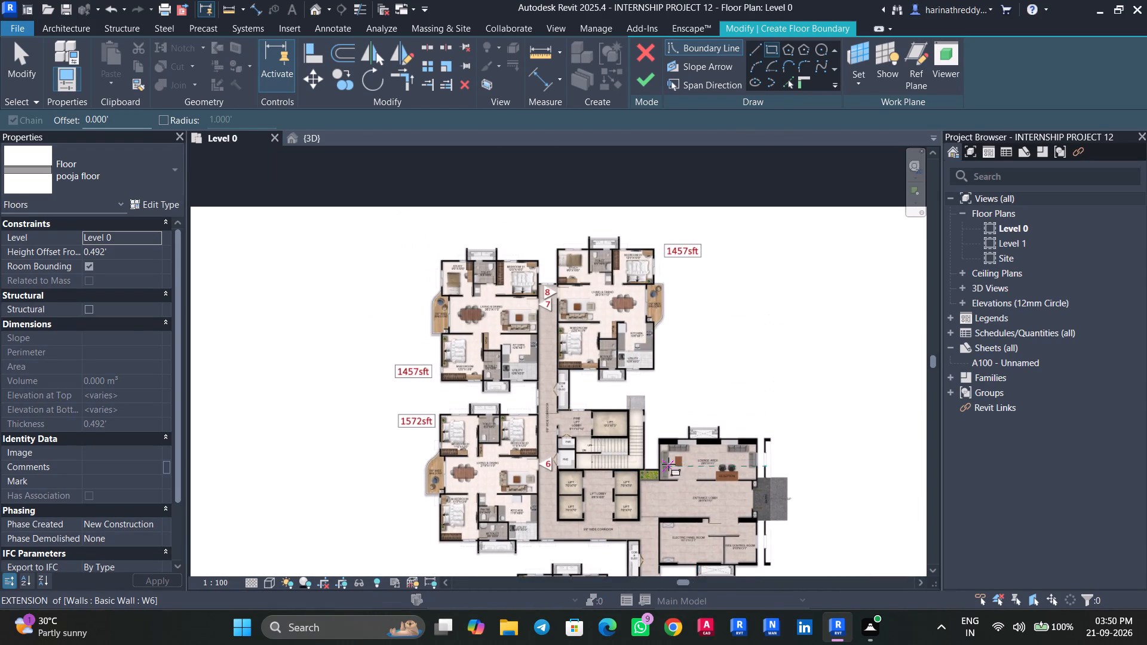
pyautogui.scroll(2, 667, 465)
pyautogui.scroll(-1, 667, 465)
pyautogui.scroll(4, 667, 465)
pyautogui.moveTo(624, 367); pyautogui.dragTo(667, 527, button='middle')
pyautogui.scroll(6, 529, 404)
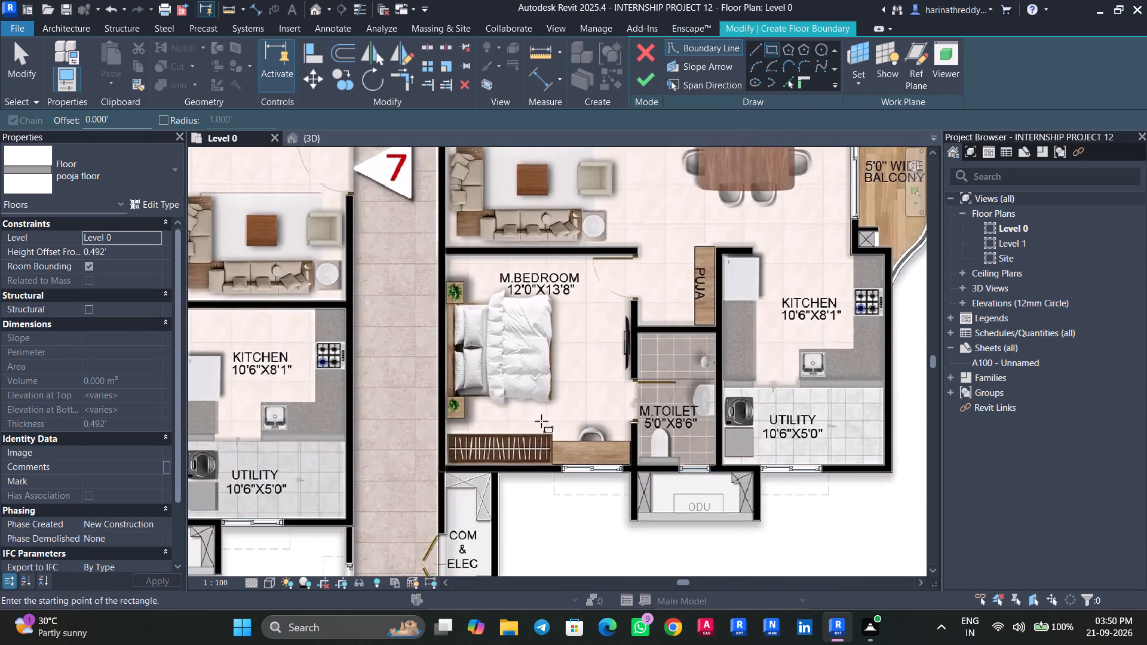
pyautogui.scroll(2, 559, 446)
pyautogui.moveTo(617, 406); pyautogui.dragTo(584, 551, button='middle')
pyautogui.scroll(4, 691, 444)
pyautogui.click(752, 434)
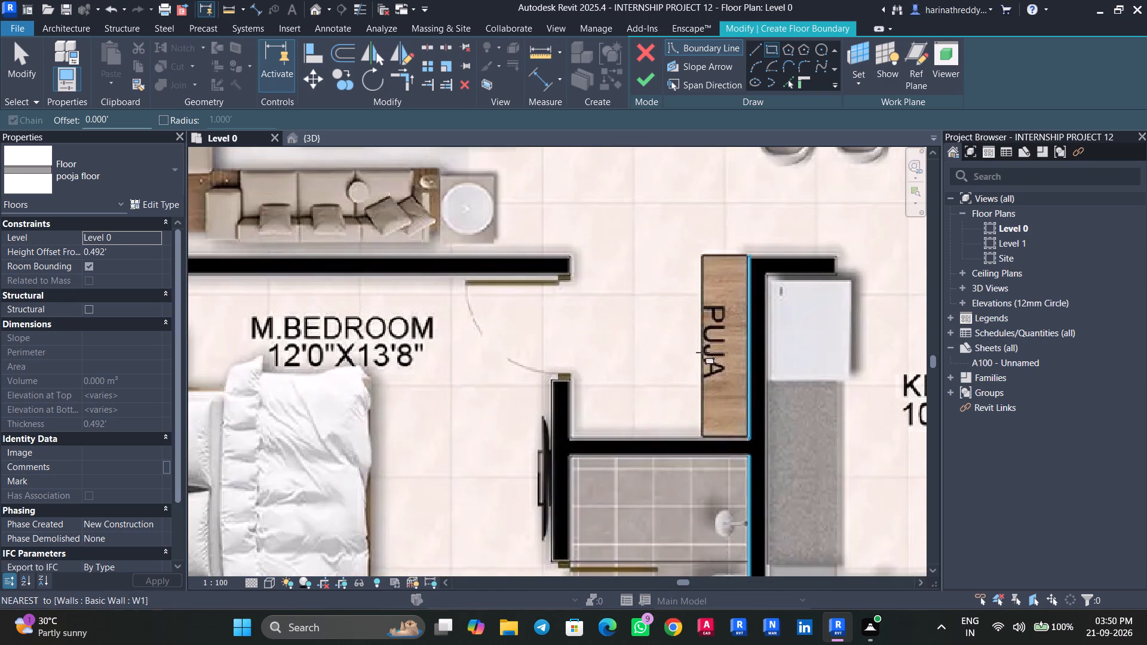
pyautogui.click(700, 254)
# Sketch a rectangular boundary about 1.2' by 5' around unit 7's puja space, between the master bedroom door and the toilet wall.
pyautogui.scroll(-5, 674, 349)
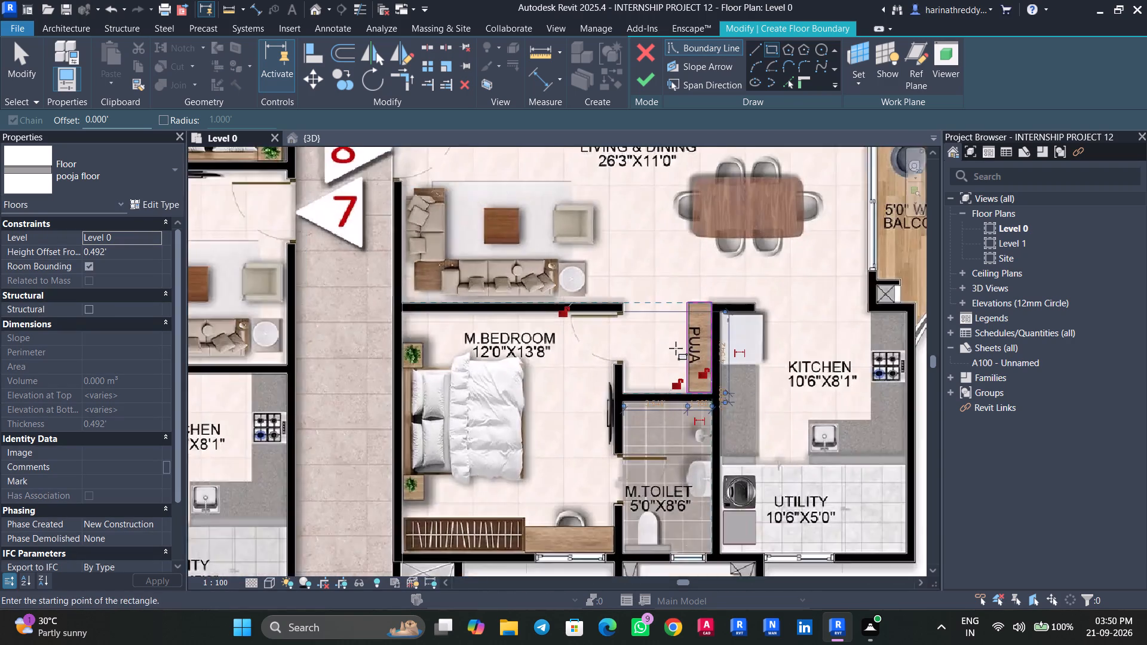
pyautogui.scroll(-2, 676, 348)
pyautogui.moveTo(648, 314); pyautogui.dragTo(665, 454, button='middle')
pyautogui.moveTo(654, 406); pyautogui.dragTo(659, 459, button='middle')
pyautogui.scroll(-1, 658, 456)
pyautogui.moveTo(642, 456); pyautogui.dragTo(796, 369, button='middle')
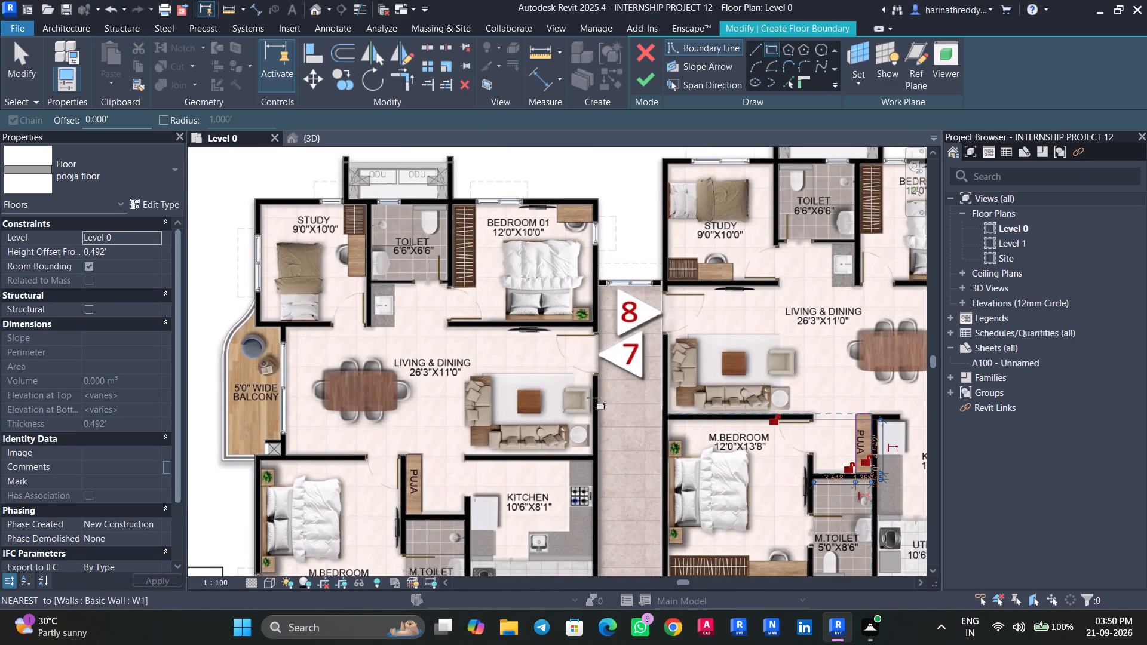
pyautogui.moveTo(421, 517); pyautogui.dragTo(479, 441, button='middle')
pyautogui.scroll(8, 437, 447)
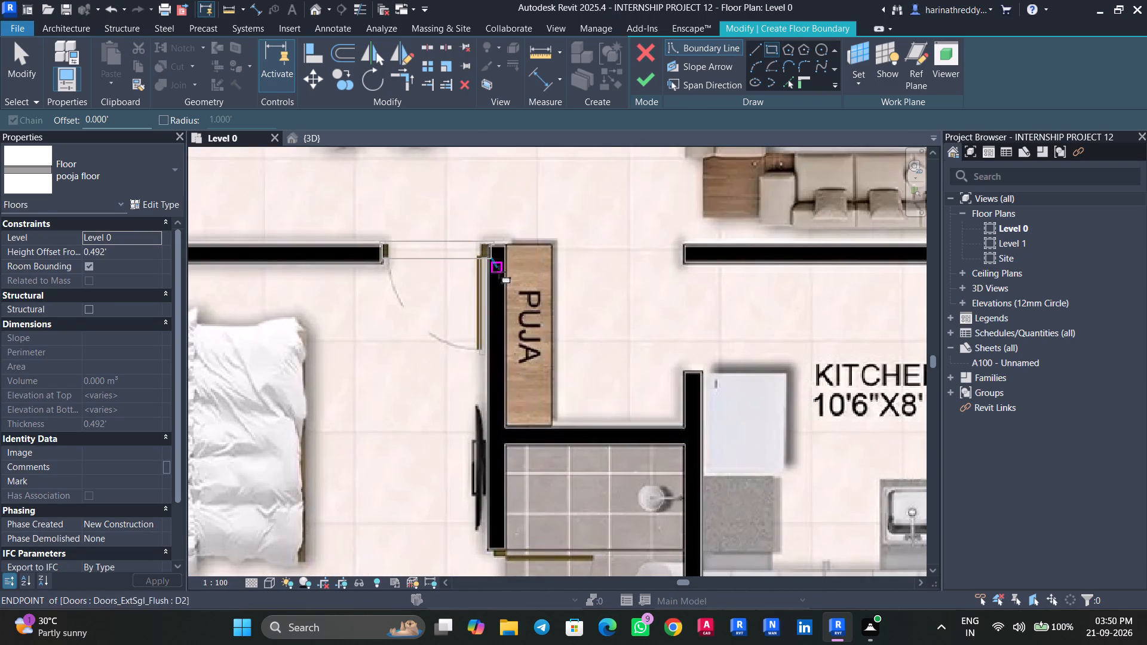
pyautogui.click(505, 246)
pyautogui.click(552, 426)
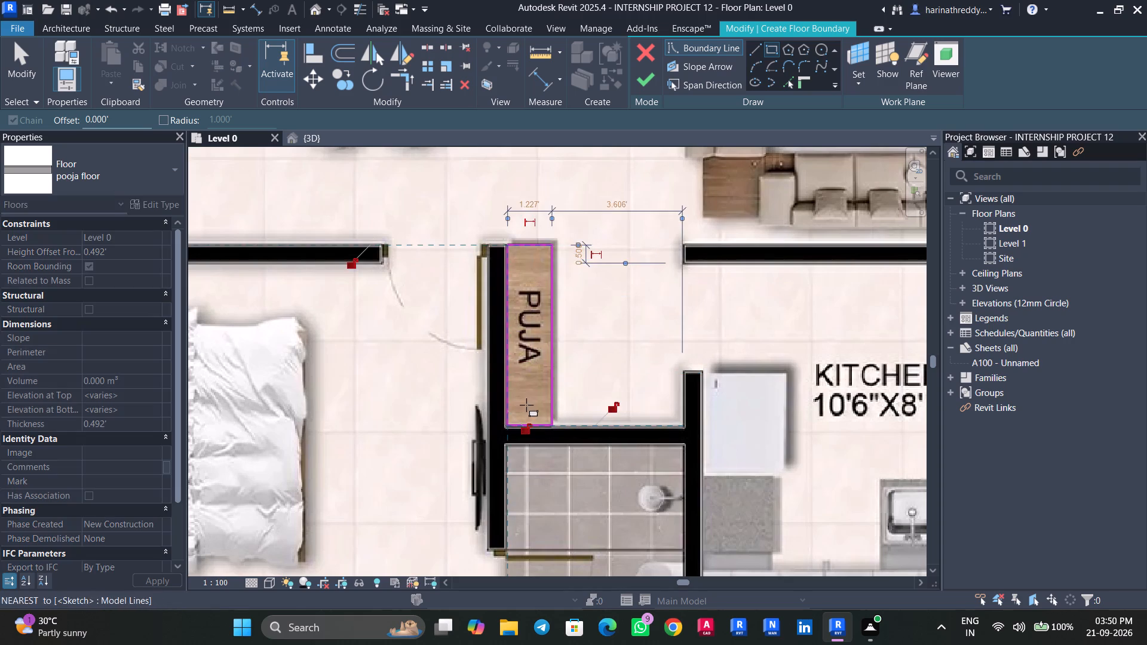
# Nudge the bedroom-side boundary line of unit 7's puja rectangle toward the wall face.
pyautogui.press('Escape')
pyautogui.press('Escape')
pyautogui.press('Escape')
pyautogui.click(510, 395)
pyautogui.scroll(5, 510, 395)
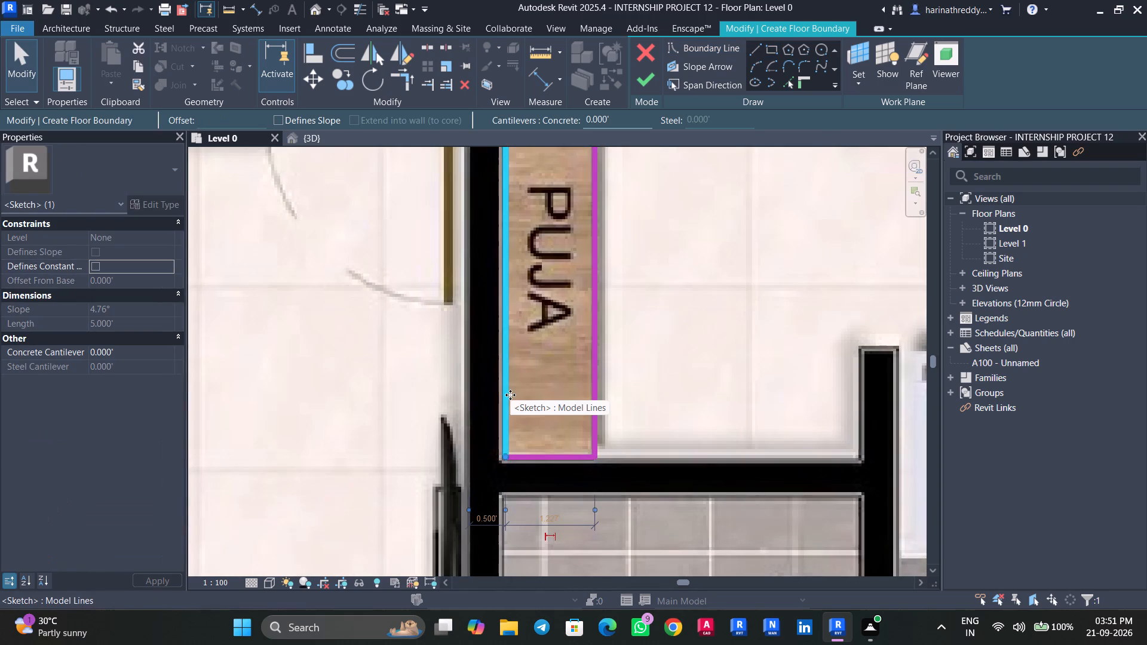
pyautogui.press('Left')
pyautogui.press('Left')
pyautogui.press('Right')
pyautogui.press('Escape')
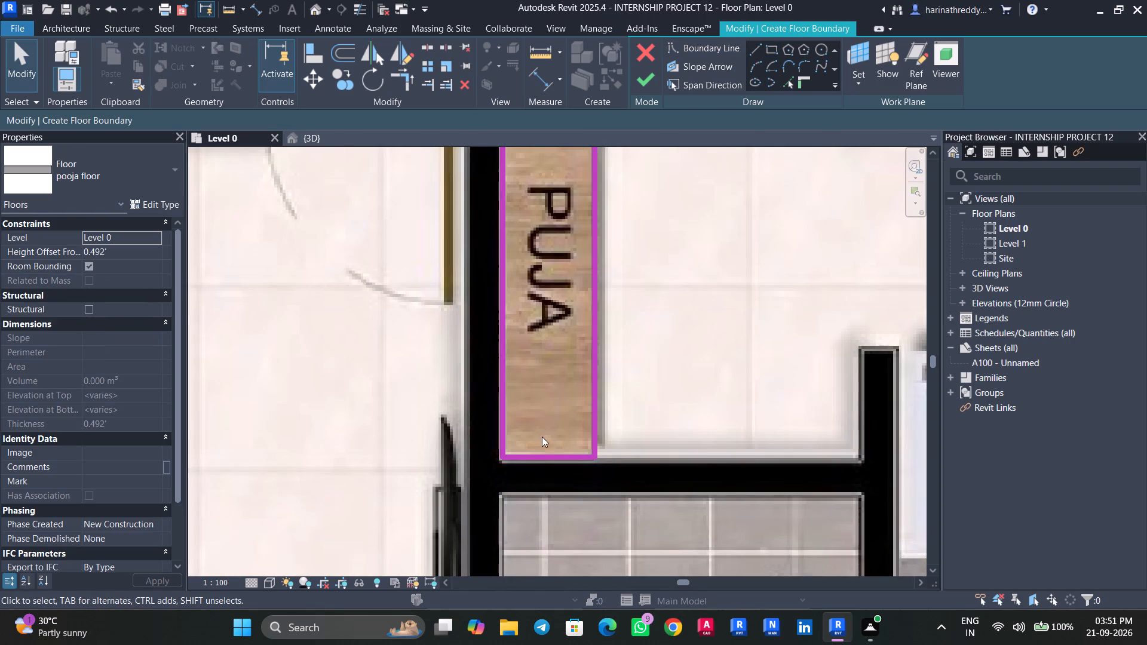
# Sketch a rectangular boundary around unit 6's puja space, beside the Bedroom 01 wall and ending level with the wall's end.
pyautogui.scroll(-10, 540, 426)
pyautogui.moveTo(569, 475); pyautogui.dragTo(596, 220, button='middle')
pyautogui.click(771, 55)
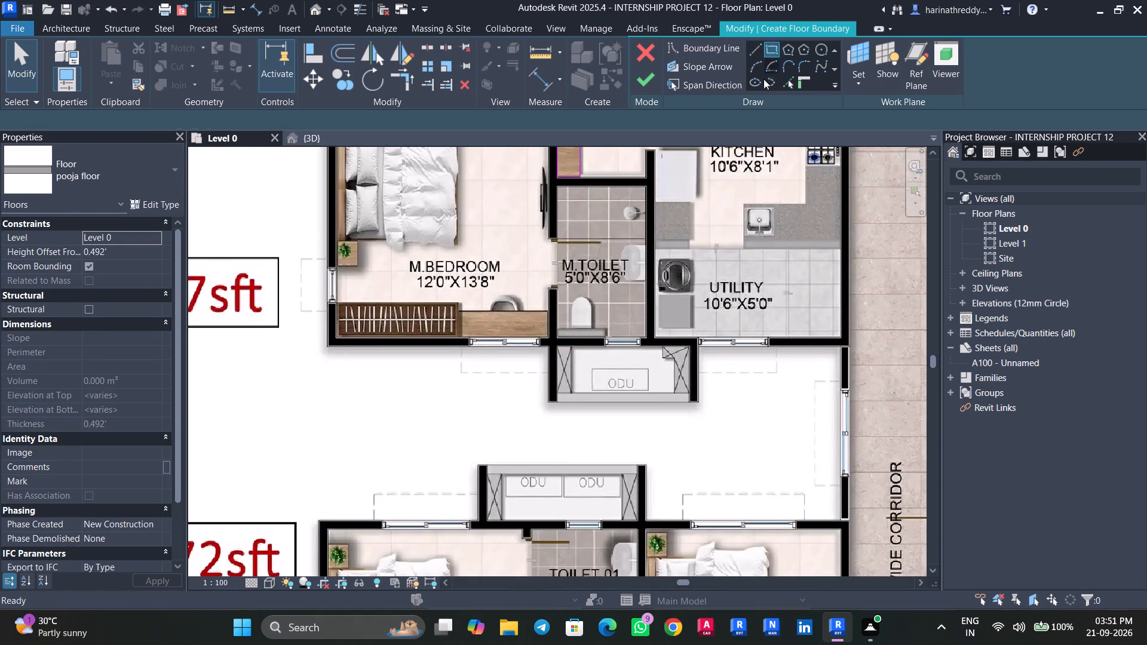
pyautogui.scroll(-6, 716, 258)
pyautogui.moveTo(686, 347); pyautogui.dragTo(657, 229, button='middle')
pyautogui.scroll(18, 606, 346)
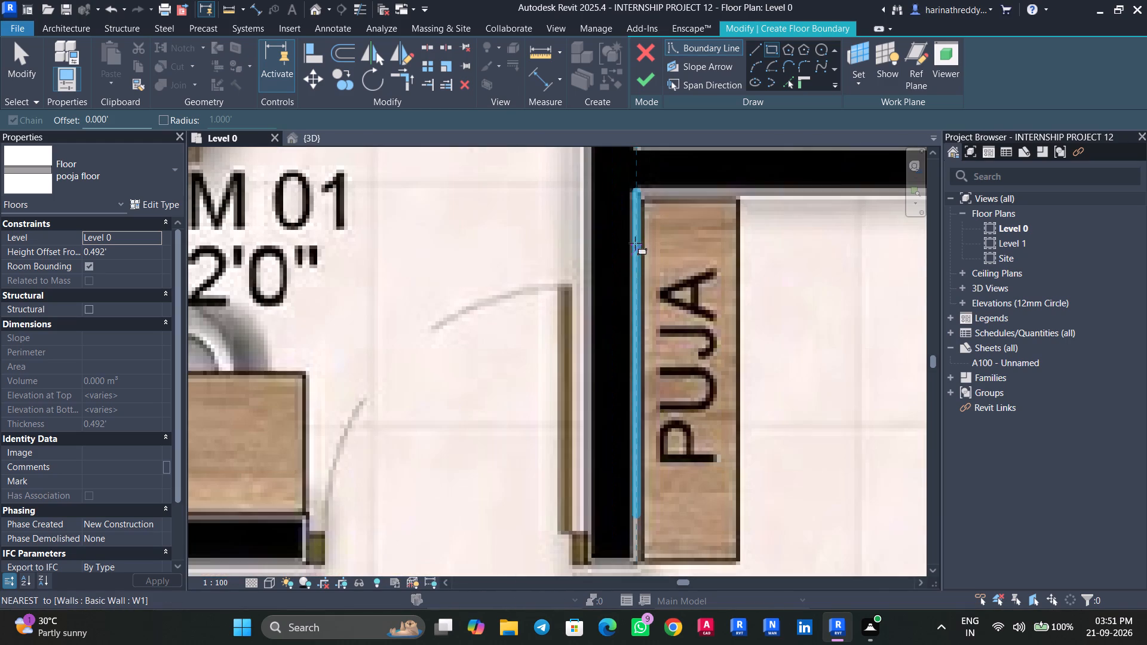
pyautogui.click(640, 195)
pyautogui.moveTo(713, 388); pyautogui.dragTo(687, 283, button='middle')
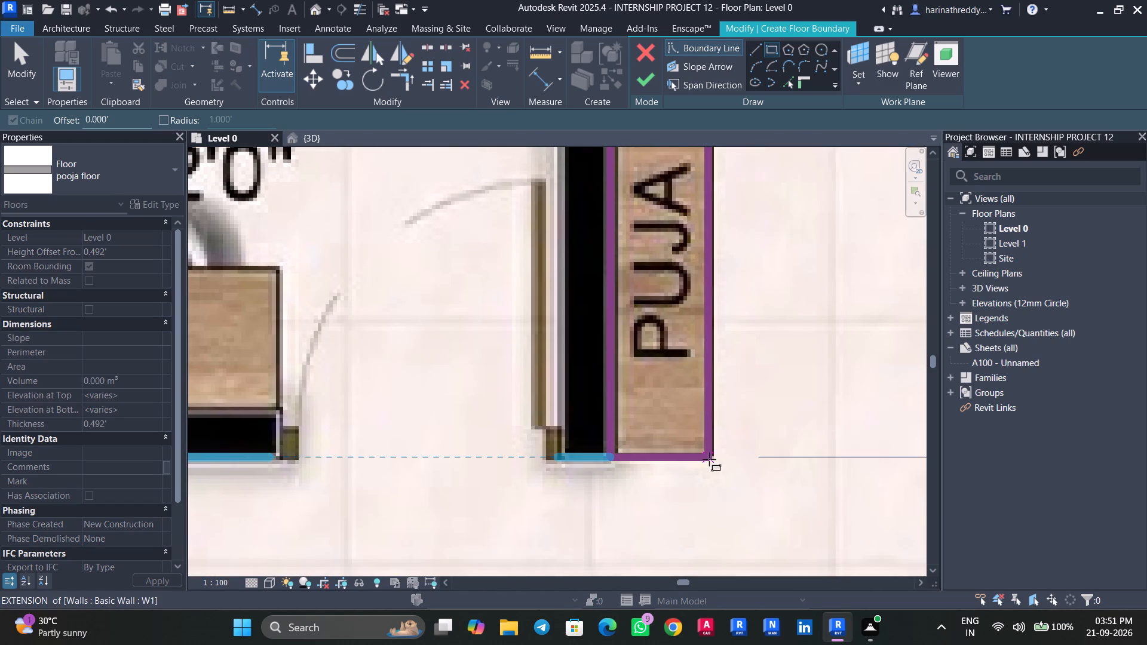
pyautogui.click(713, 457)
# Sketch a rectangular boundary about 3.3' deep around unit 5's puja space, from the Toilet 01 wall to the side wall ends.
pyautogui.scroll(-6, 713, 457)
pyautogui.scroll(1, 713, 457)
pyautogui.scroll(-8, 713, 456)
pyautogui.press('Escape')
pyautogui.moveTo(745, 476); pyautogui.dragTo(643, 247, button='middle')
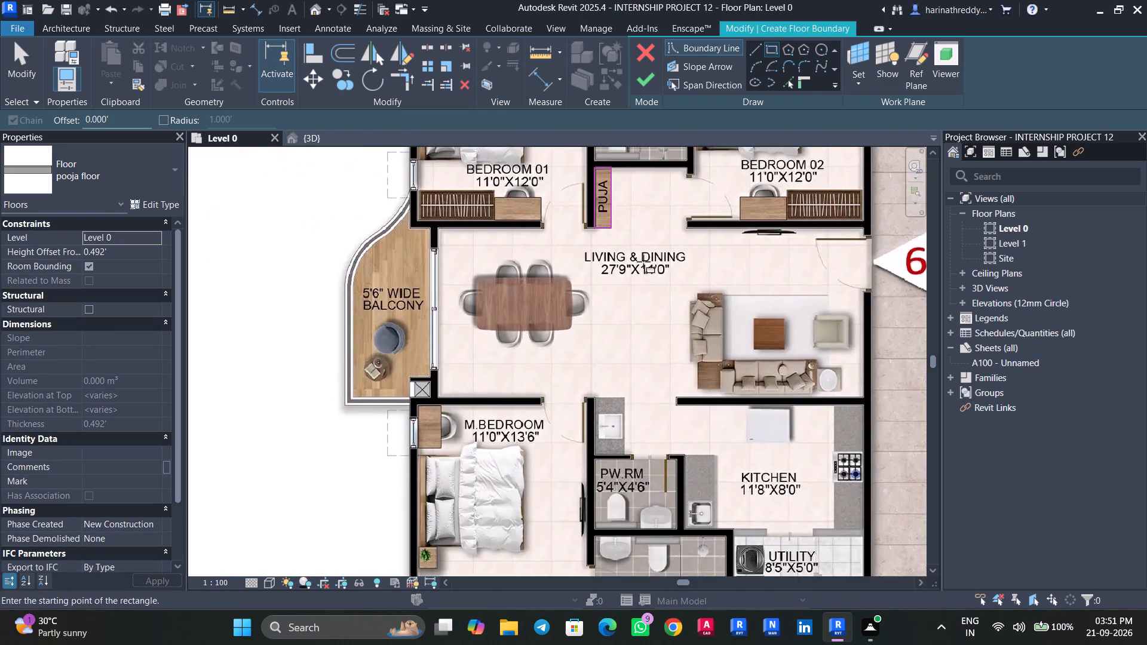
pyautogui.moveTo(642, 440); pyautogui.dragTo(624, 242, button='middle')
pyautogui.scroll(-7, 612, 318)
pyautogui.scroll(1, 612, 318)
pyautogui.moveTo(629, 404); pyautogui.dragTo(581, 236, button='middle')
pyautogui.scroll(3, 740, 321)
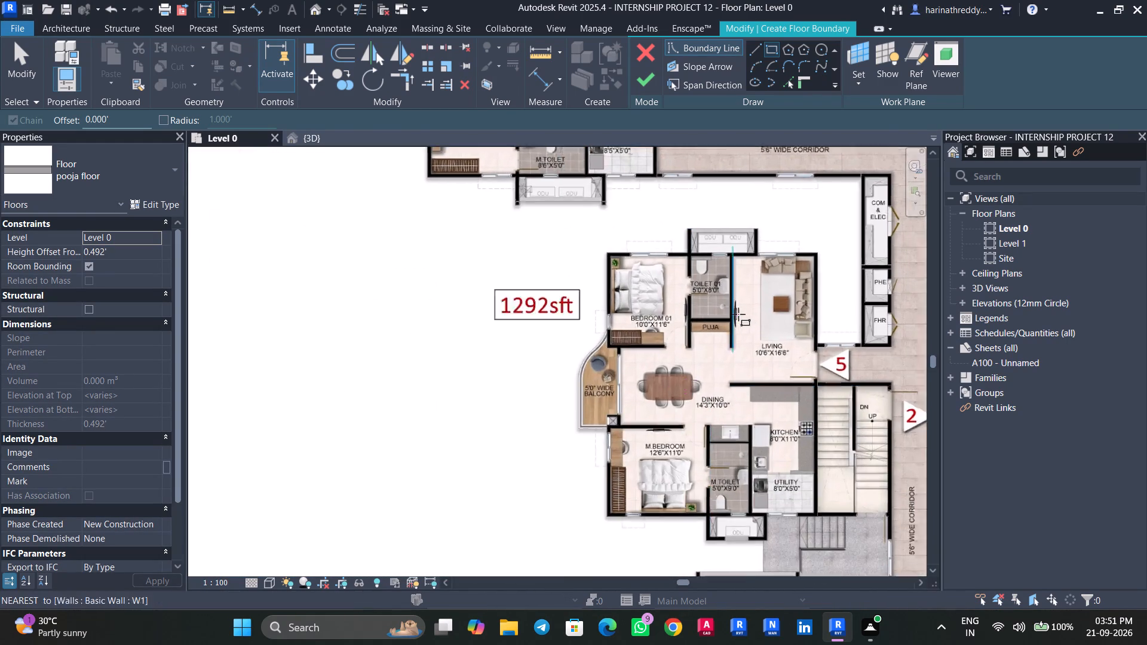
pyautogui.scroll(11, 738, 314)
pyautogui.click(529, 313)
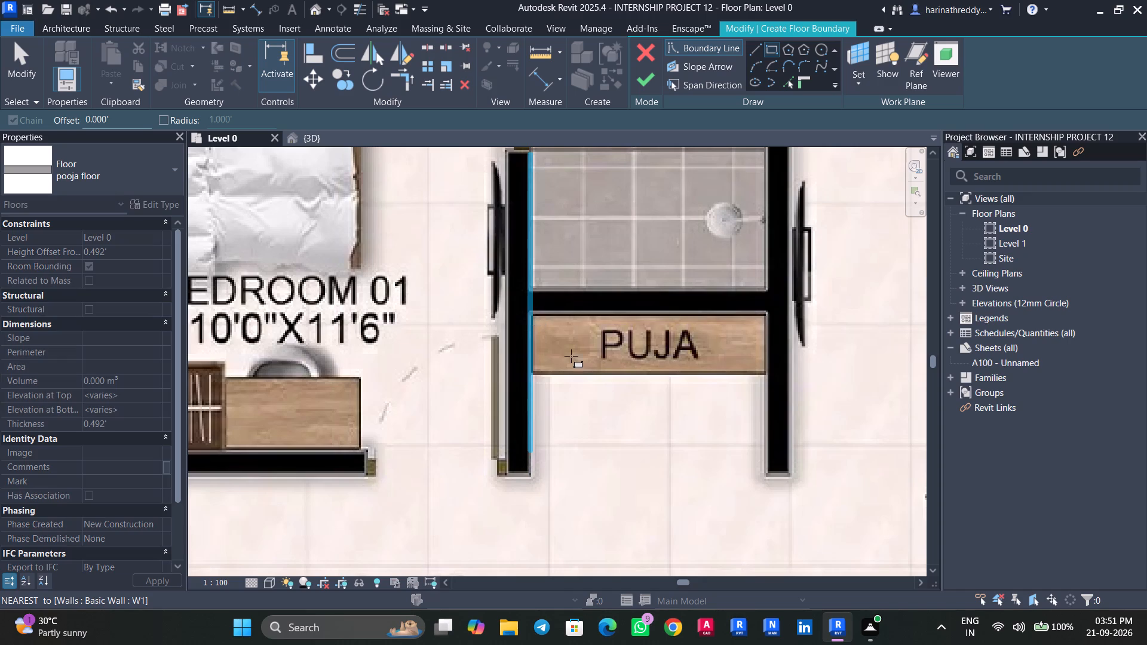
pyautogui.click(766, 470)
# Finish the pooja floor sketch covering the units' puja spaces.
pyautogui.scroll(-10, 688, 453)
pyautogui.moveTo(676, 488); pyautogui.dragTo(599, 248, button='middle')
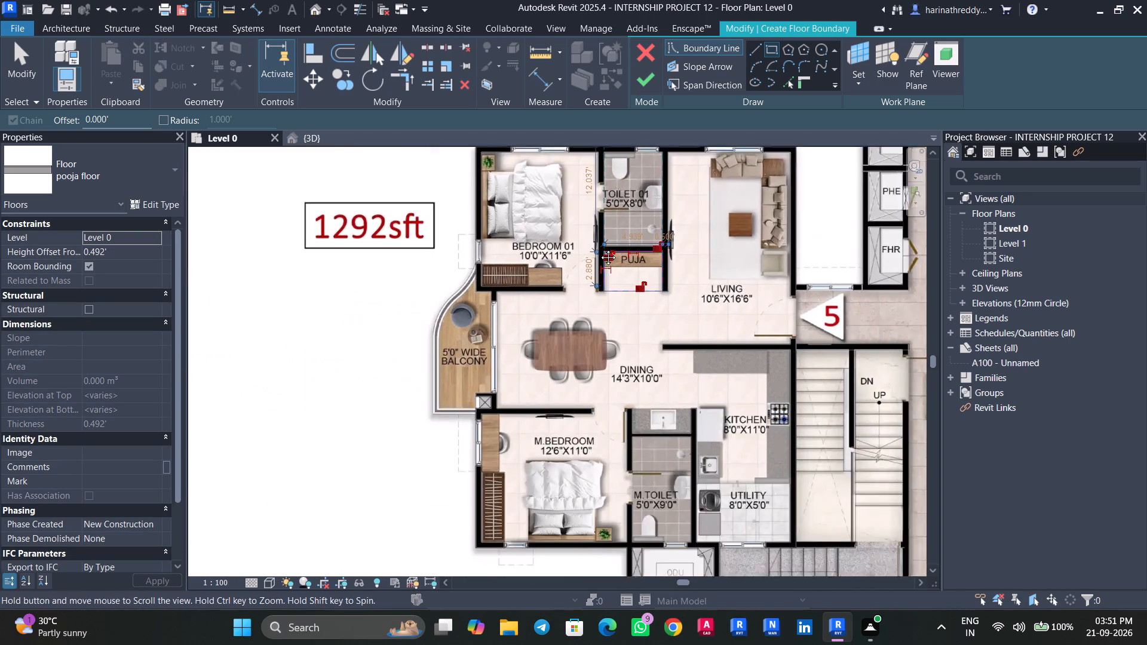
pyautogui.moveTo(599, 248); pyautogui.dragTo(598, 247, button='middle')
pyautogui.scroll(-7, 631, 375)
pyautogui.moveTo(635, 397); pyautogui.dragTo(602, 235, button='middle')
pyautogui.scroll(4, 624, 374)
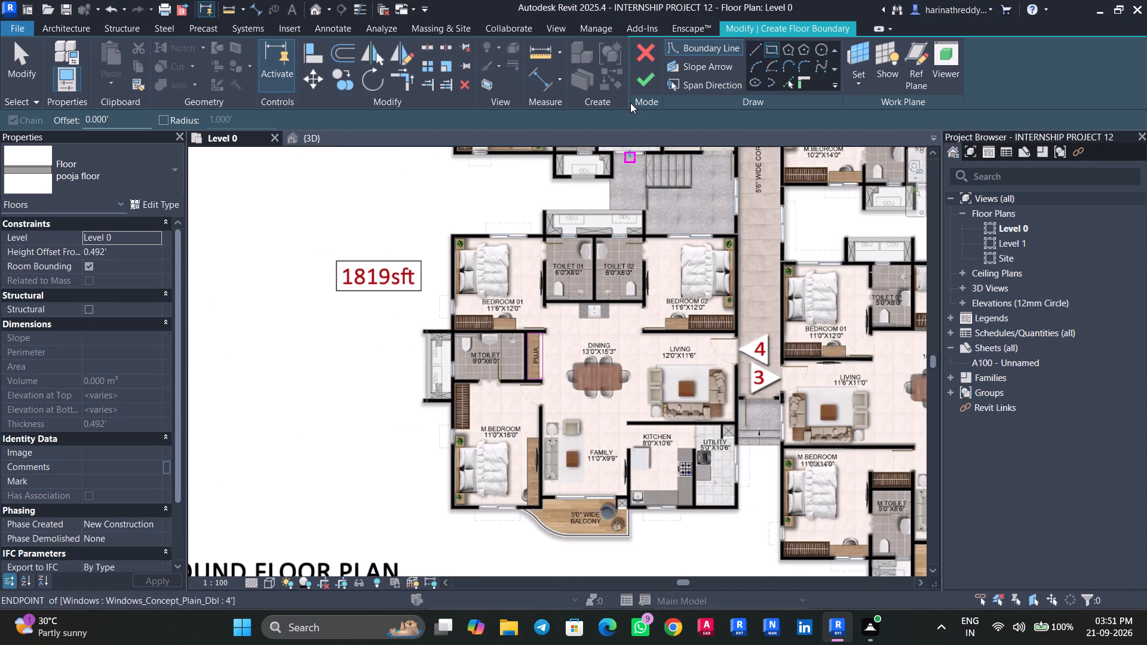
pyautogui.click(637, 85)
pyautogui.scroll(-4, 541, 300)
pyautogui.scroll(6, 548, 334)
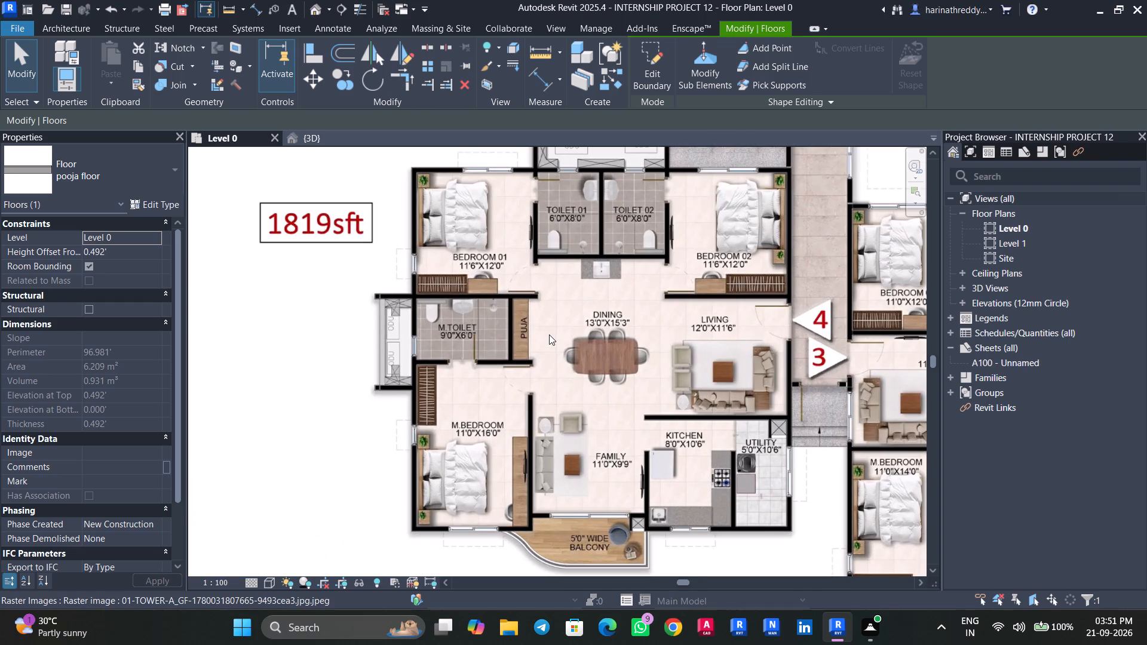
# Duplicate the selected pooja floor's type as "dinning & living".
pyautogui.click(144, 206)
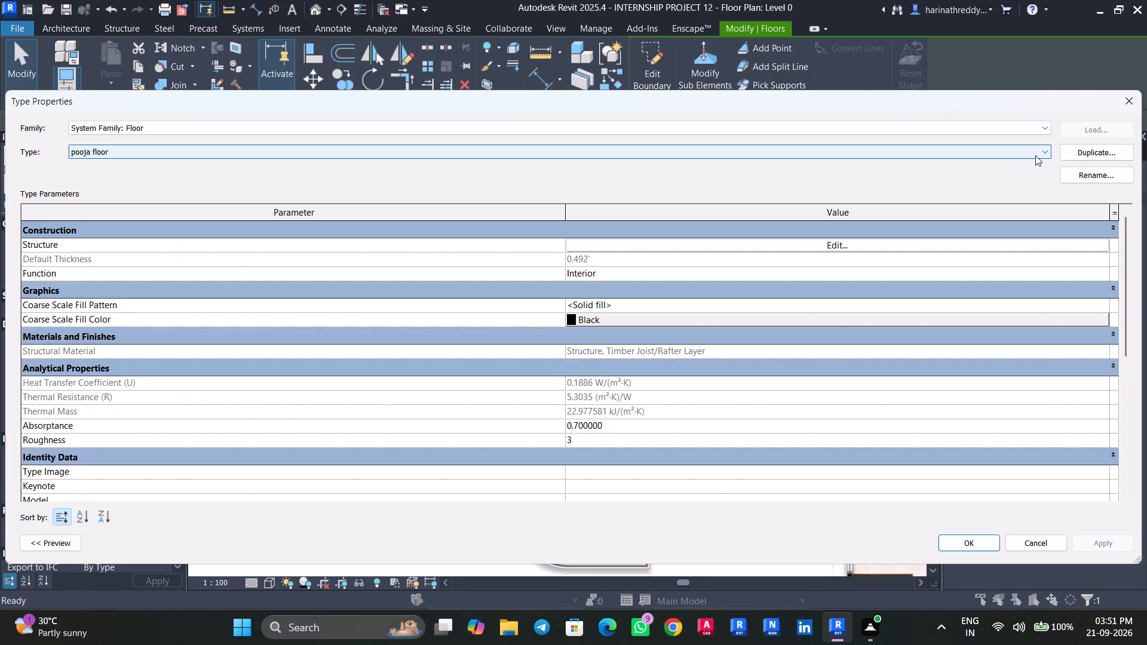
pyautogui.click(1085, 156)
pyautogui.write('dinning')
pyautogui.press('space')
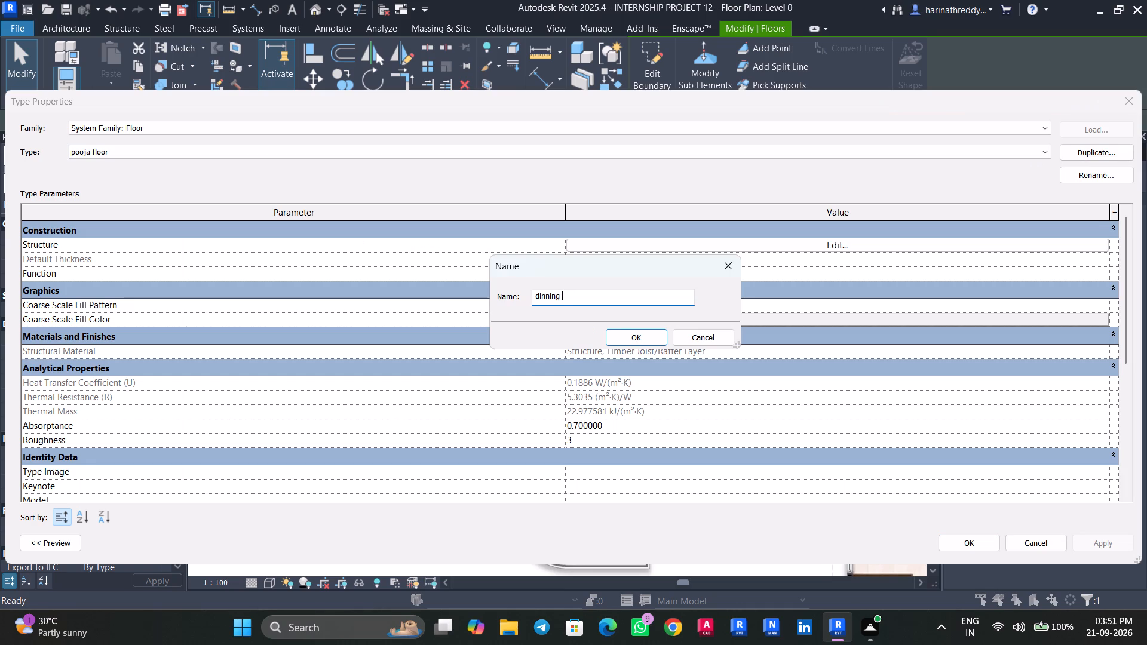
pyautogui.write('& living')
pyautogui.press('Return')
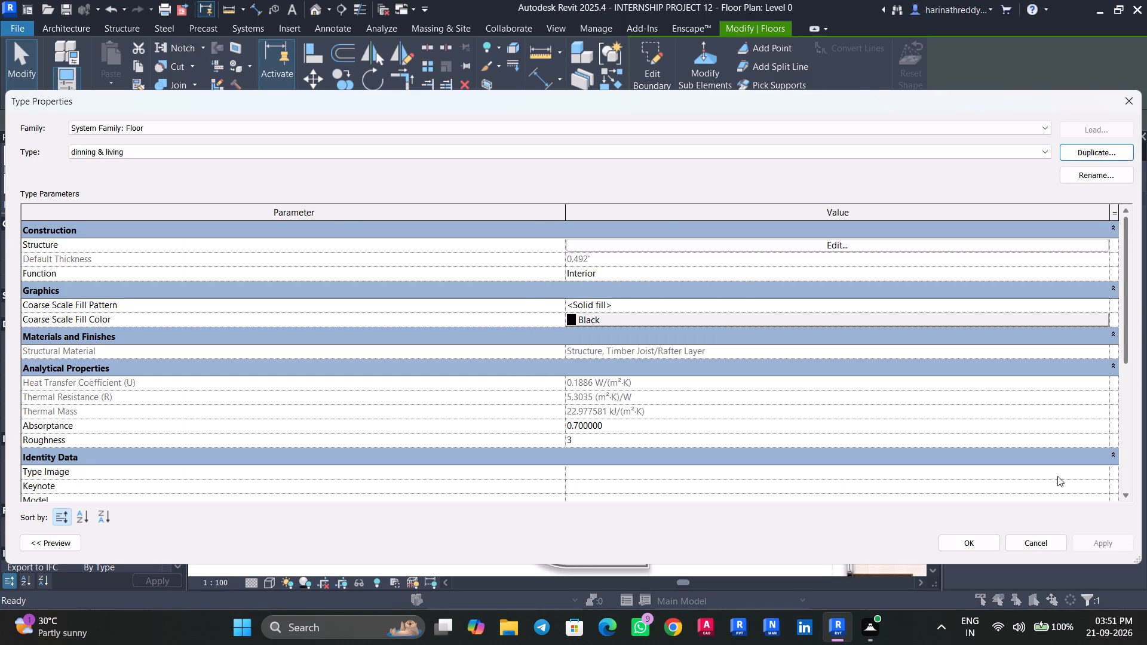
pyautogui.click(992, 538)
# Set the draw layer of the underlying floor plan image to Background.
pyautogui.click(253, 457)
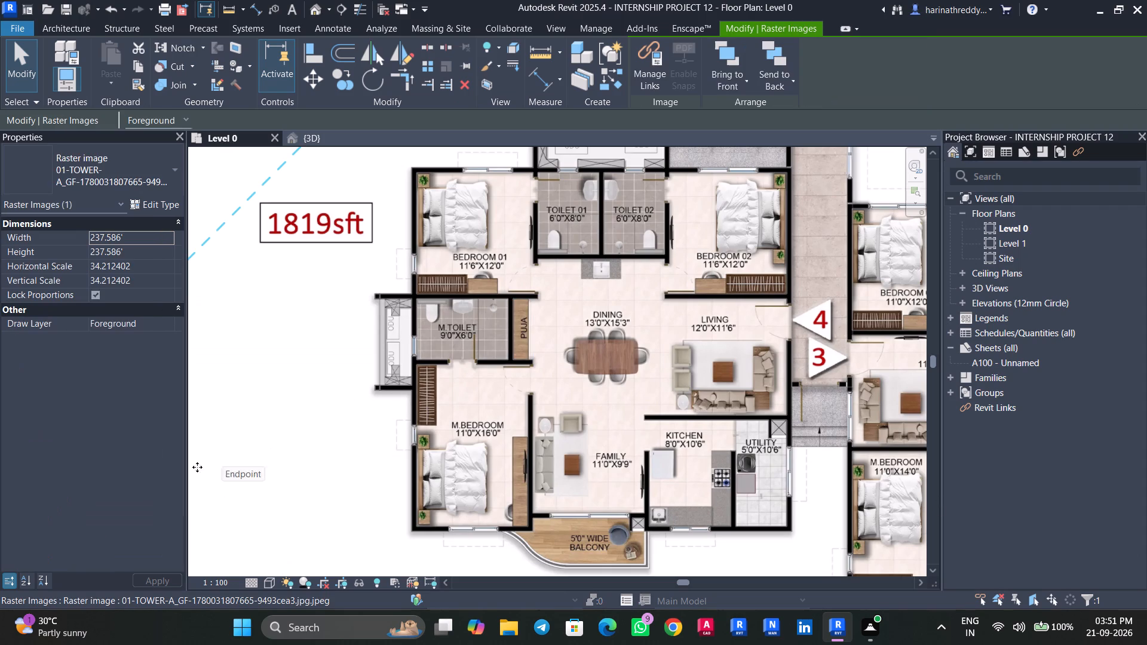
pyautogui.click(168, 327)
pyautogui.click(122, 334)
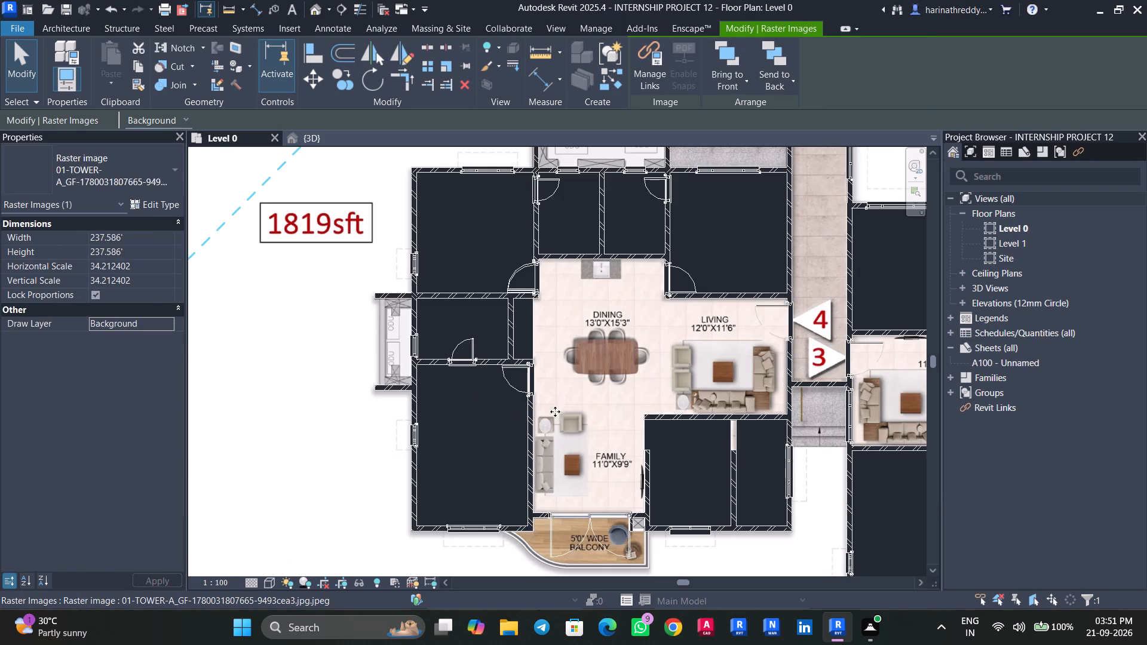
pyautogui.press('Escape')
pyautogui.press('Escape')
# Save the project.
pyautogui.scroll(4, 623, 410)
pyautogui.moveTo(622, 410); pyautogui.dragTo(470, 382, button='middle')
pyautogui.scroll(-11, 470, 382)
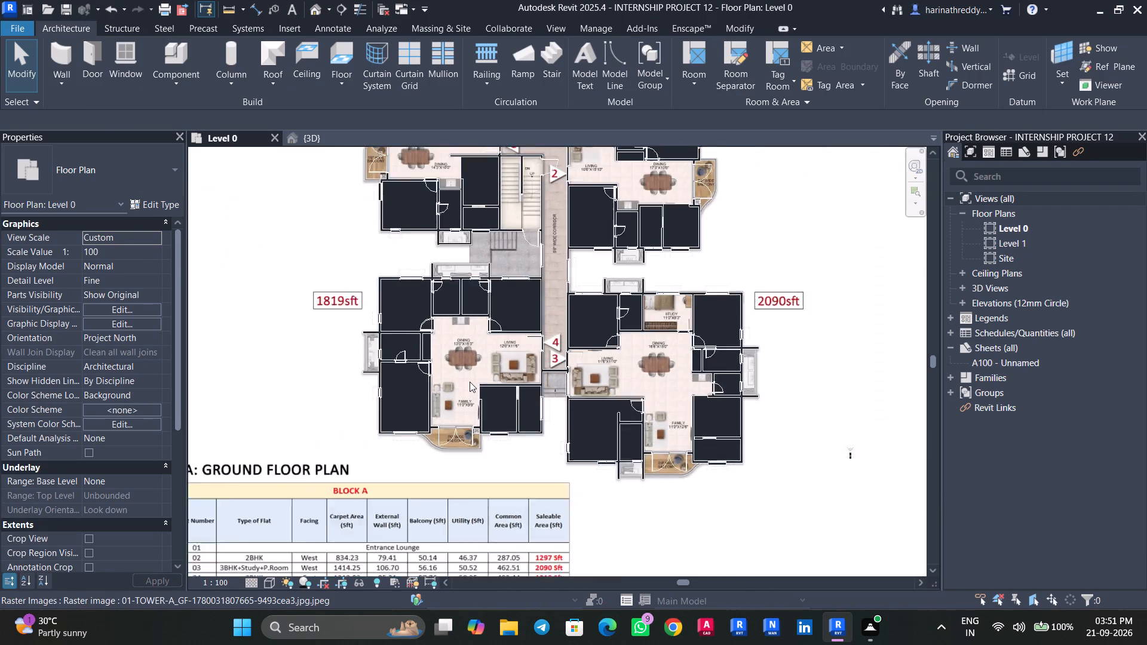
pyautogui.scroll(-5, 470, 382)
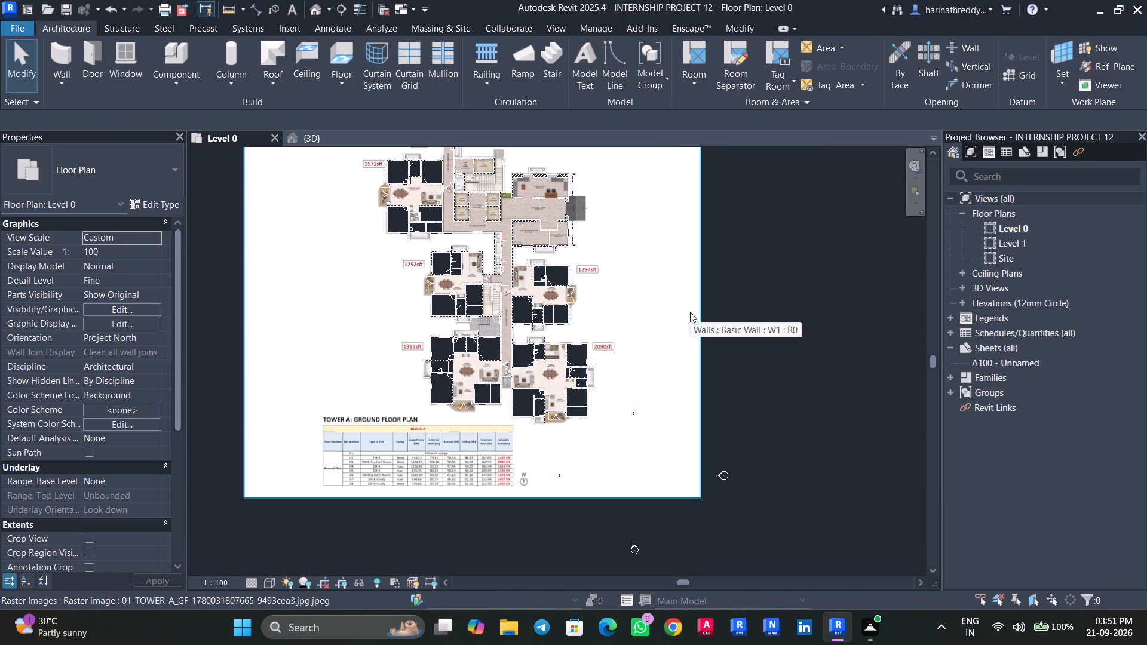
pyautogui.hotkey('ctrl', 's')
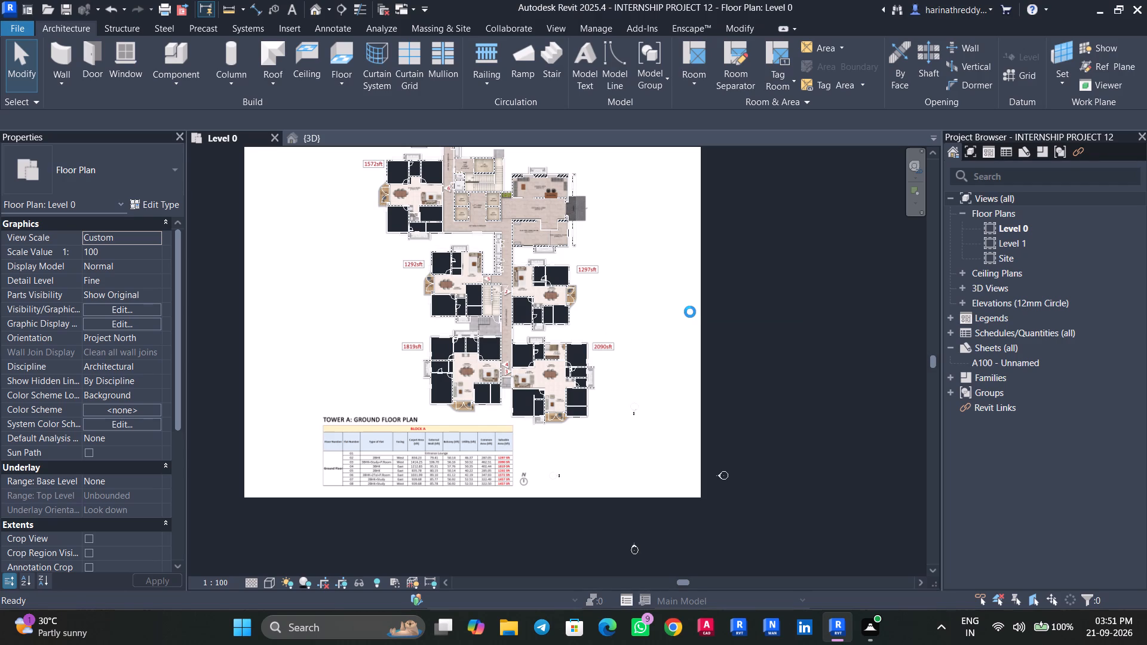
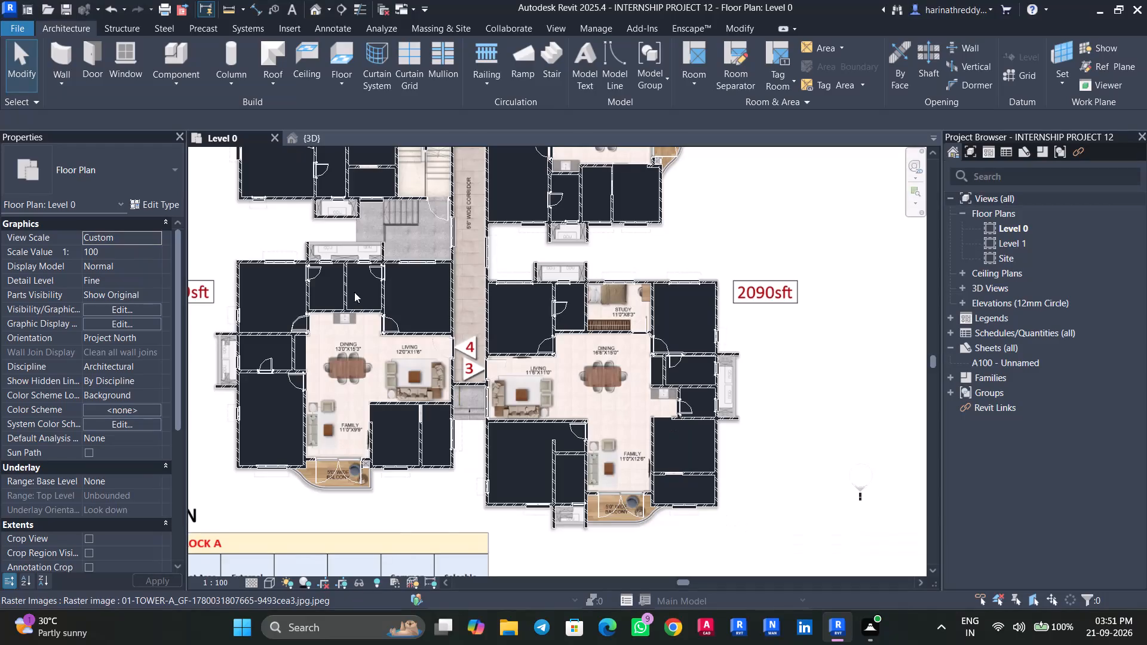
# Start a floor of type dinning & living in unit 4, drawing its boundary from the dining sink wall to the living room's entrance corner.
pyautogui.click(346, 84)
pyautogui.click(360, 107)
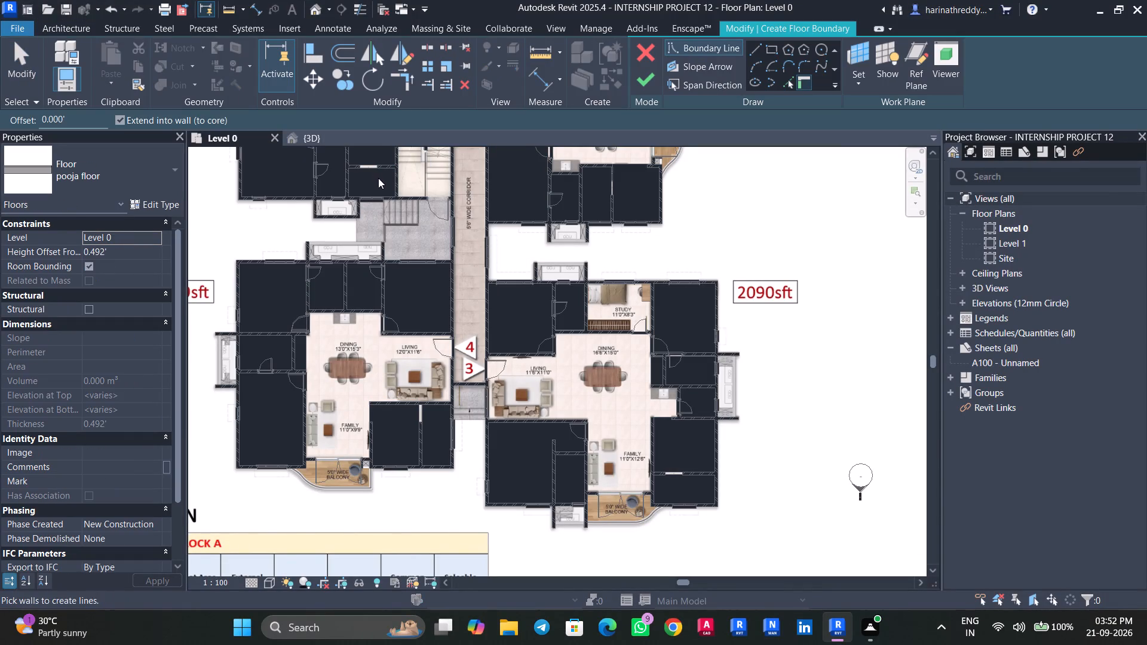
pyautogui.click(91, 188)
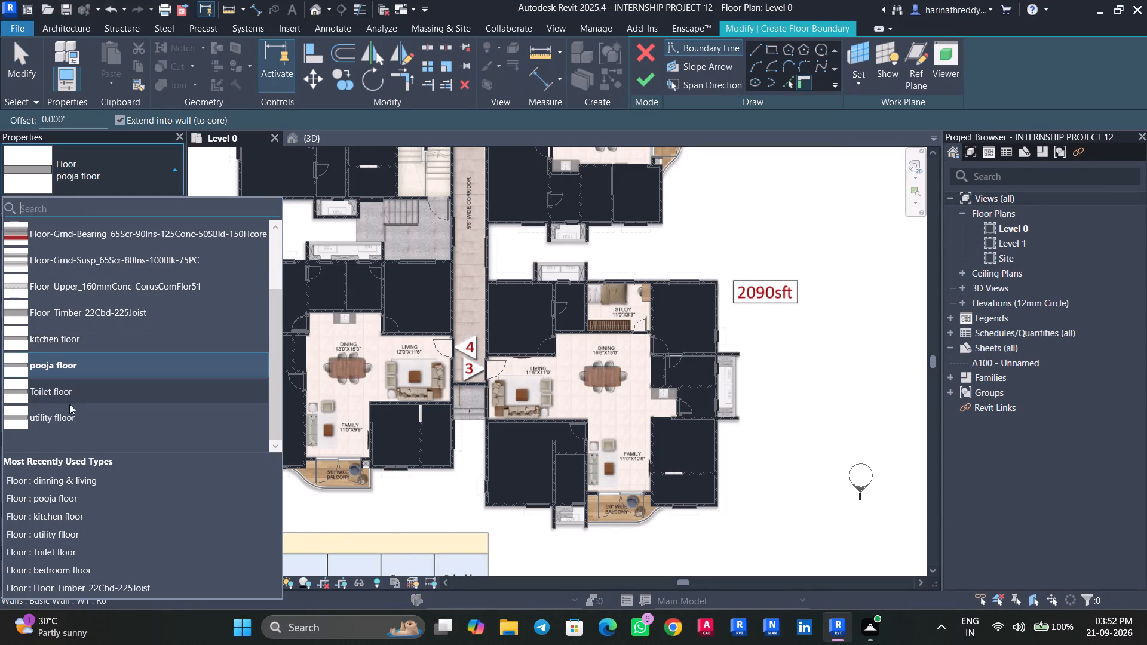
pyautogui.scroll(6, 85, 371)
pyautogui.click(92, 285)
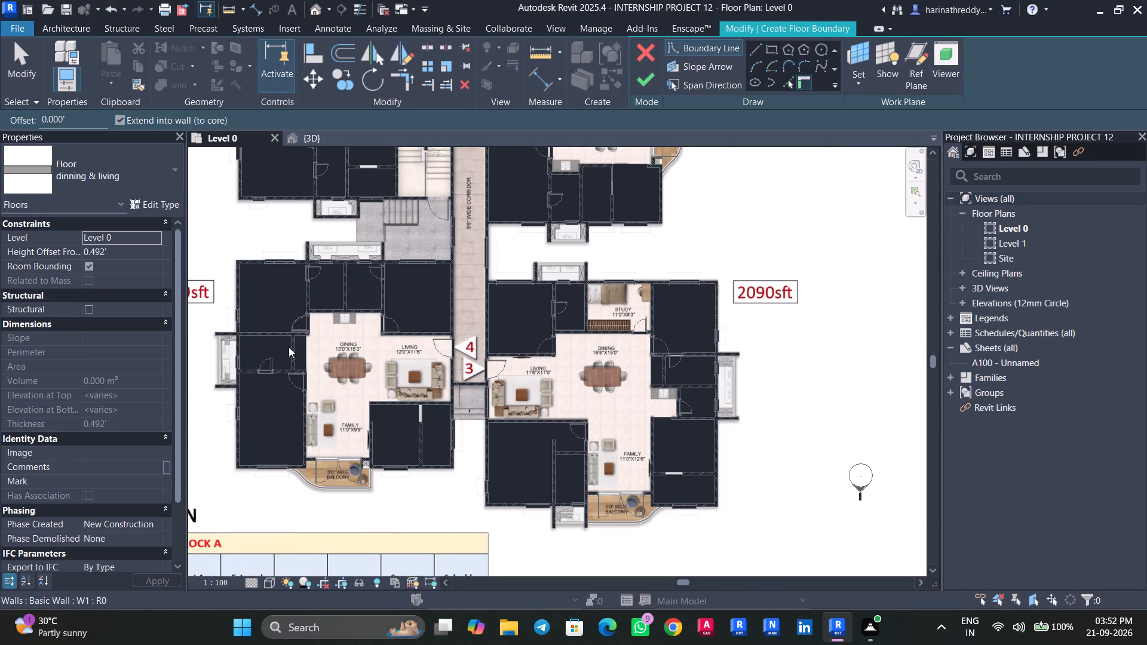
pyautogui.scroll(6, 358, 383)
pyautogui.moveTo(361, 382); pyautogui.dragTo(415, 333, button='middle')
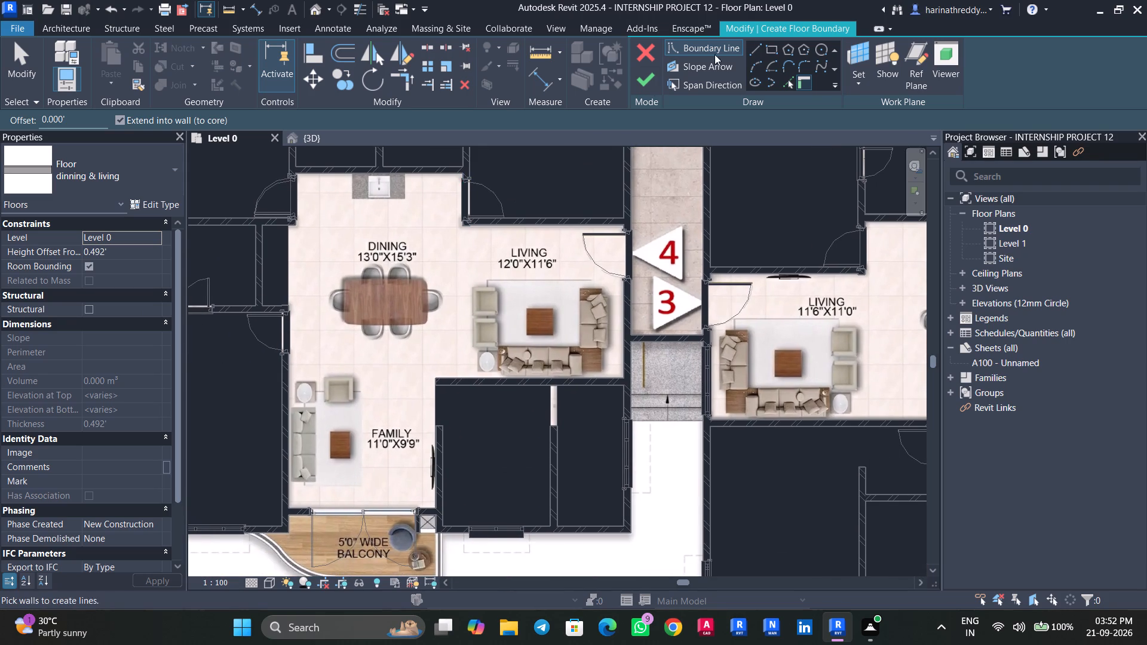
pyautogui.click(756, 45)
pyautogui.scroll(5, 294, 186)
pyautogui.moveTo(301, 186); pyautogui.dragTo(314, 279, button='middle')
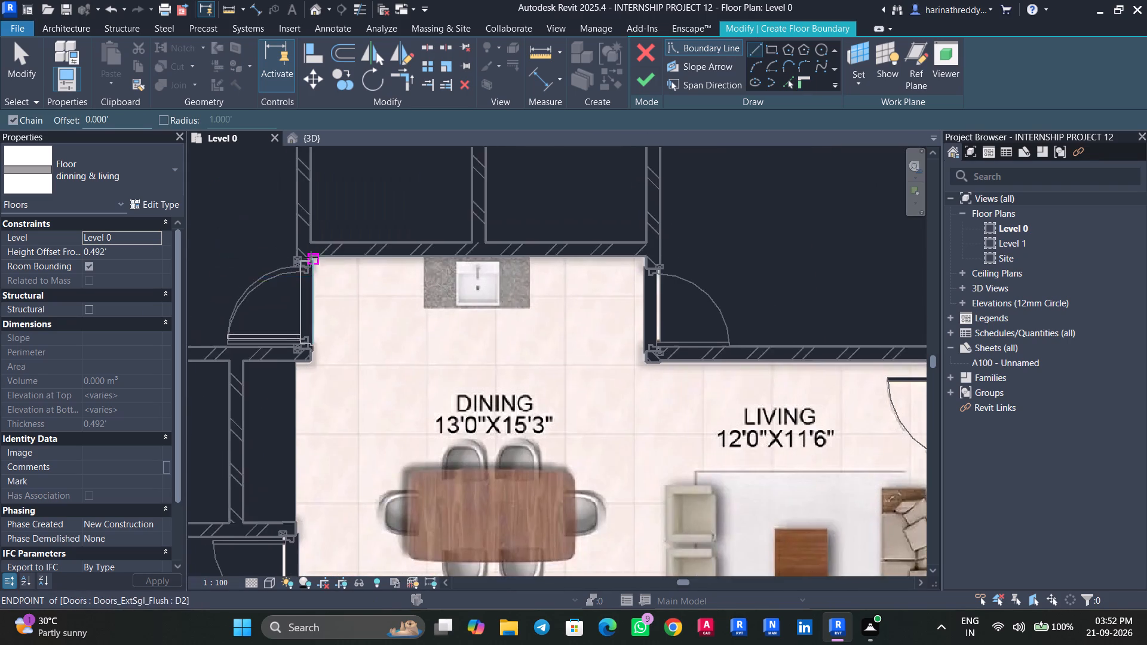
pyautogui.scroll(3, 311, 257)
pyautogui.click(311, 257)
pyautogui.moveTo(697, 273); pyautogui.dragTo(547, 255, button='middle')
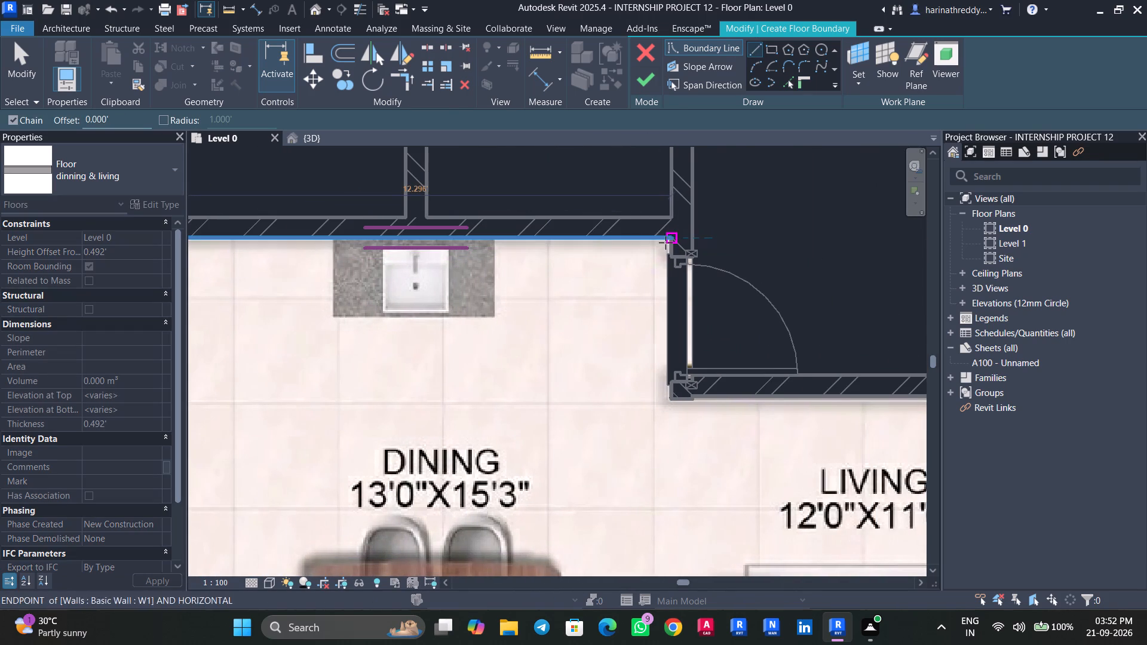
pyautogui.click(665, 242)
pyautogui.click(671, 398)
pyautogui.scroll(1, 704, 408)
pyautogui.moveTo(691, 406); pyautogui.dragTo(456, 332, button='middle')
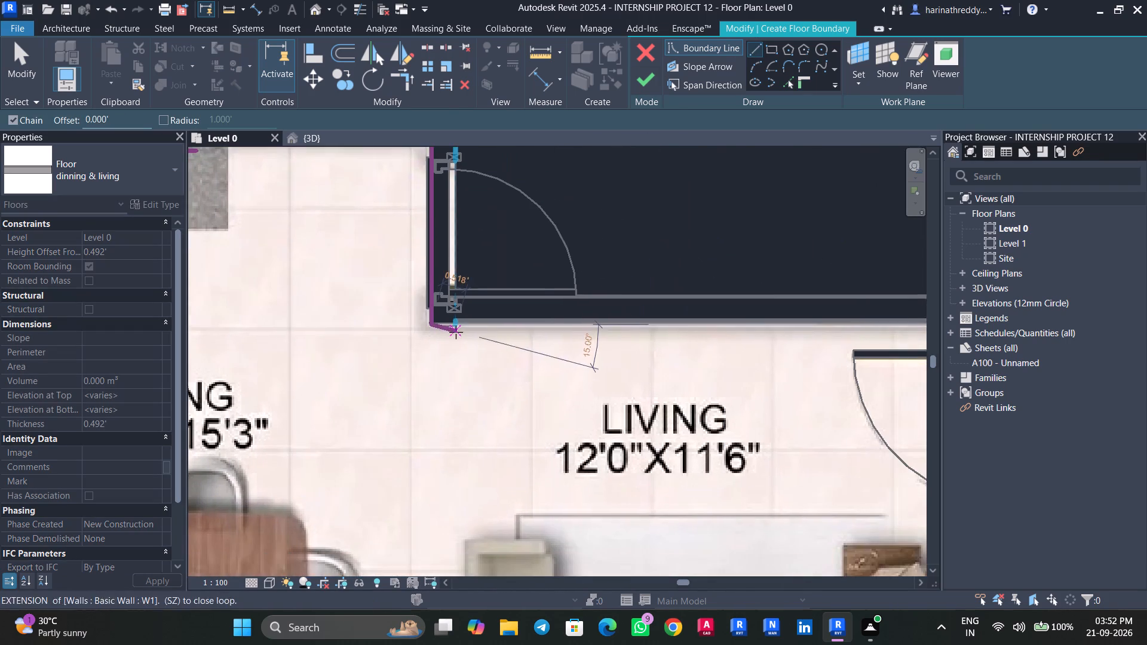
pyautogui.moveTo(773, 330); pyautogui.dragTo(368, 284, button='middle')
pyautogui.click(588, 278)
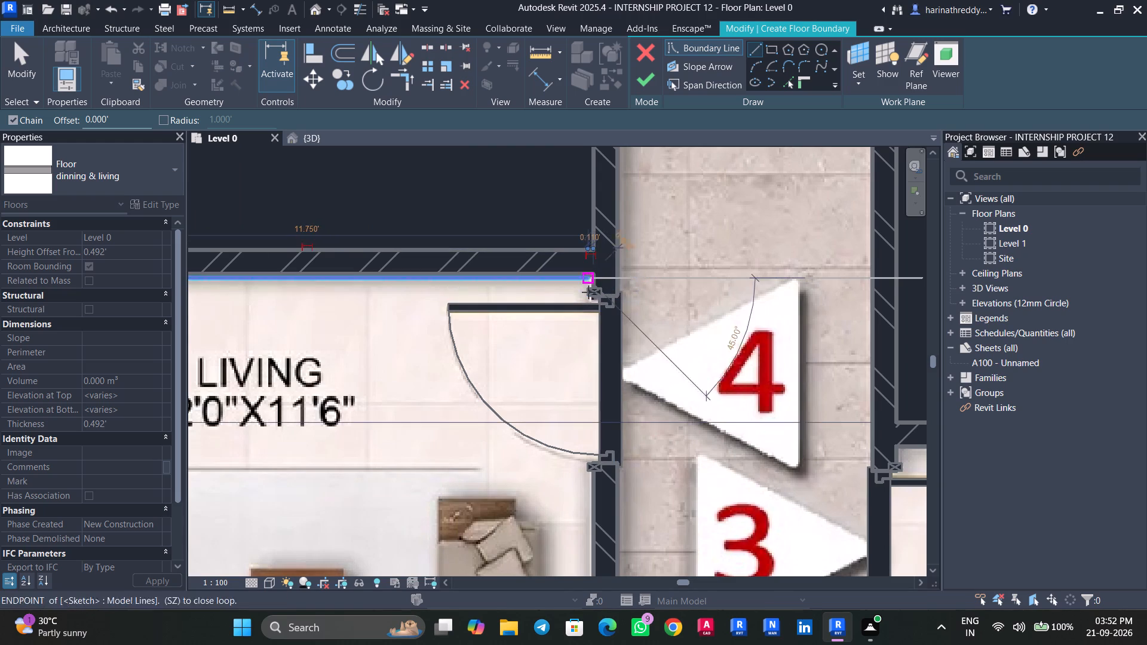
pyautogui.moveTo(576, 428); pyautogui.dragTo(580, 177, button='middle')
pyautogui.press('Escape')
pyautogui.press('Escape')
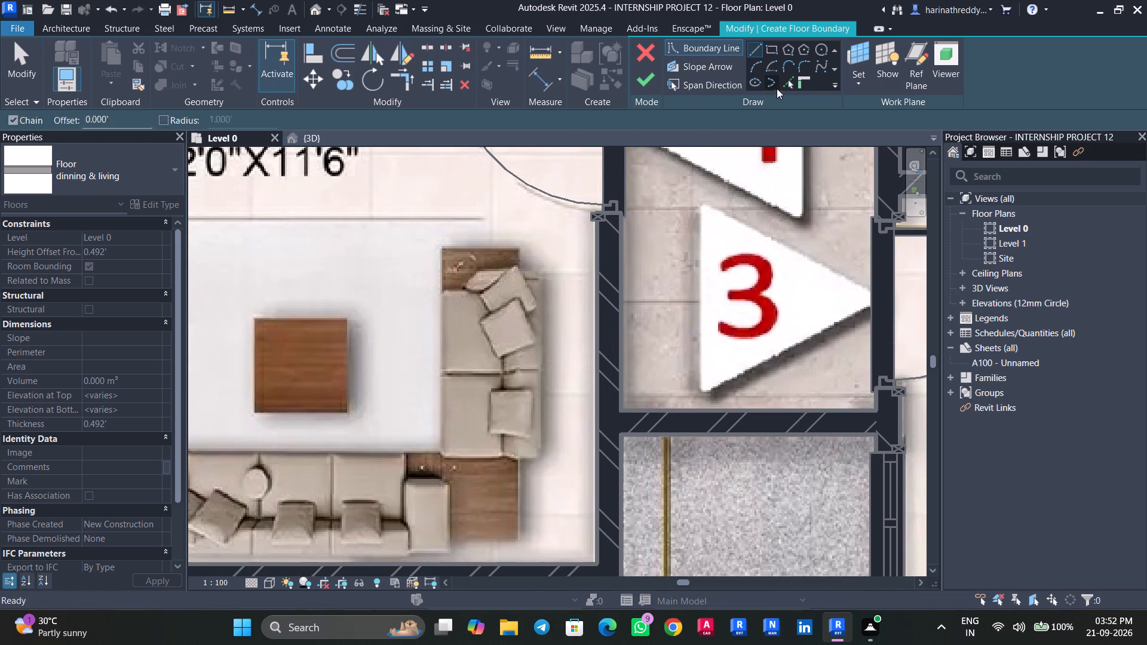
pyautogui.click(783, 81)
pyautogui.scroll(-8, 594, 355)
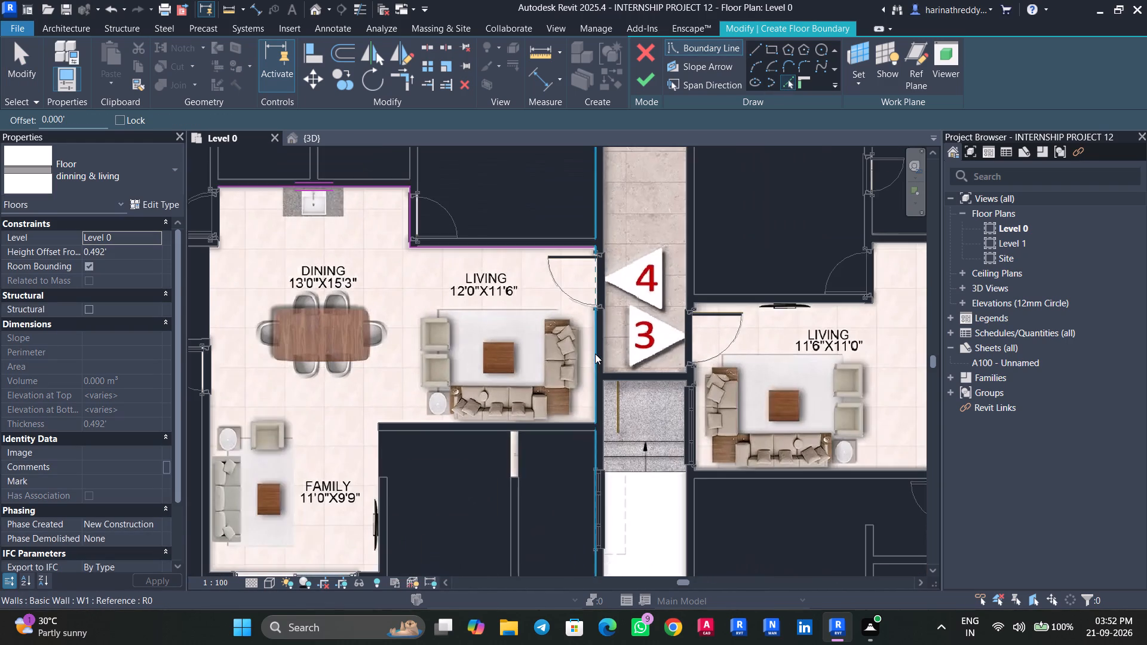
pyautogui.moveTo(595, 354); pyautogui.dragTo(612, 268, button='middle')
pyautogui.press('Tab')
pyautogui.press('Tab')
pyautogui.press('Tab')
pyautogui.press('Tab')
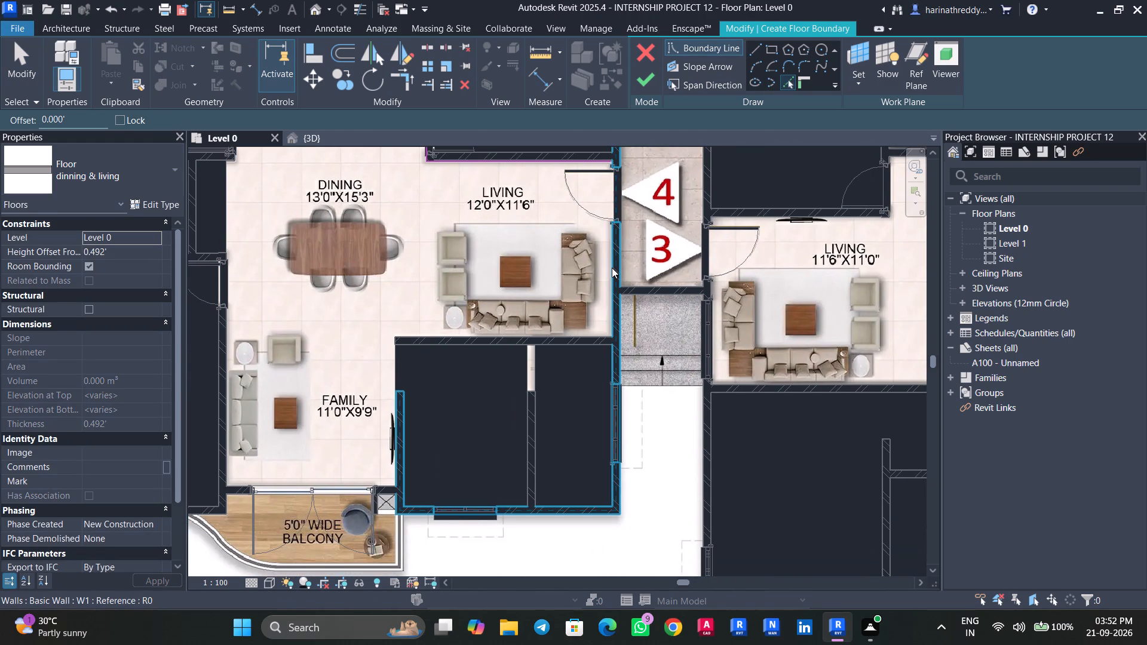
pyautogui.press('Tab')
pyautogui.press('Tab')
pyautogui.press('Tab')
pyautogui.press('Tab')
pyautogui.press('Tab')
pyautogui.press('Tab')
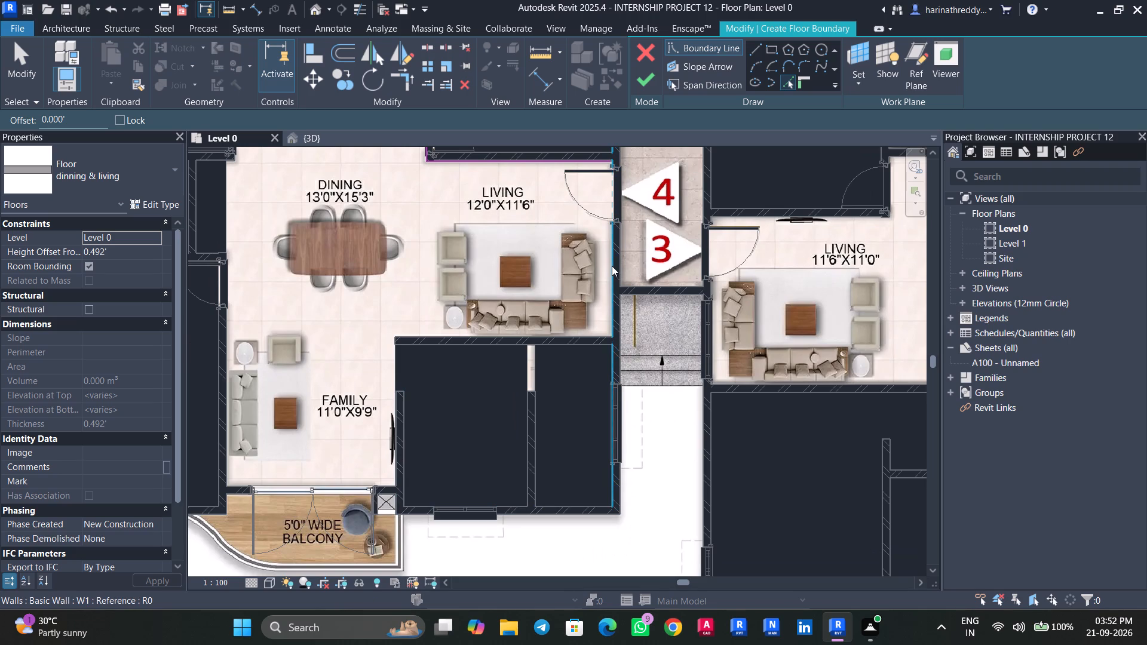
# Continue the boundary with lines down the living room's entrance wall and along the wall behind the sofa to the family area corner.
pyautogui.click(753, 47)
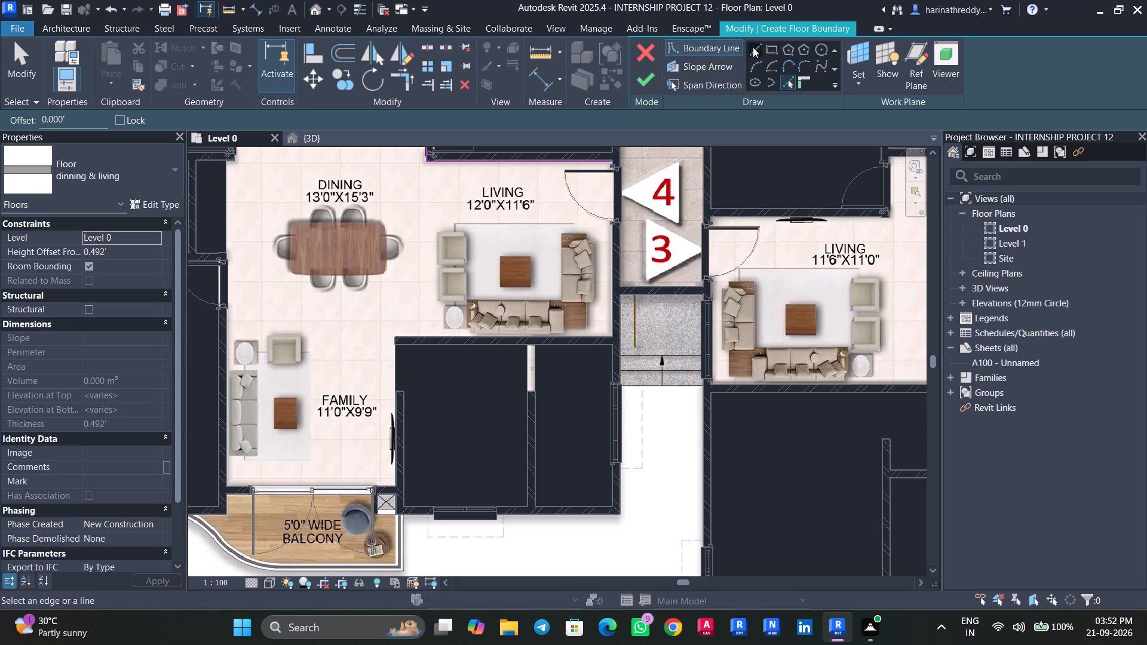
pyautogui.scroll(4, 616, 162)
pyautogui.click(611, 160)
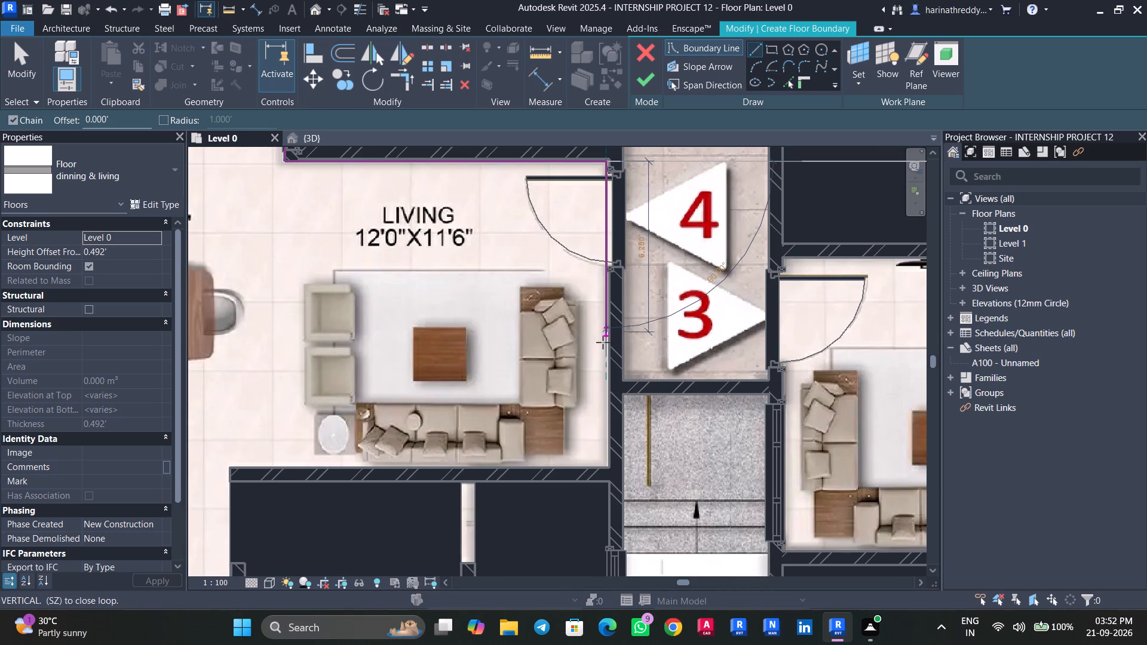
pyautogui.moveTo(604, 348); pyautogui.dragTo(582, 259, button='middle')
pyautogui.click(586, 376)
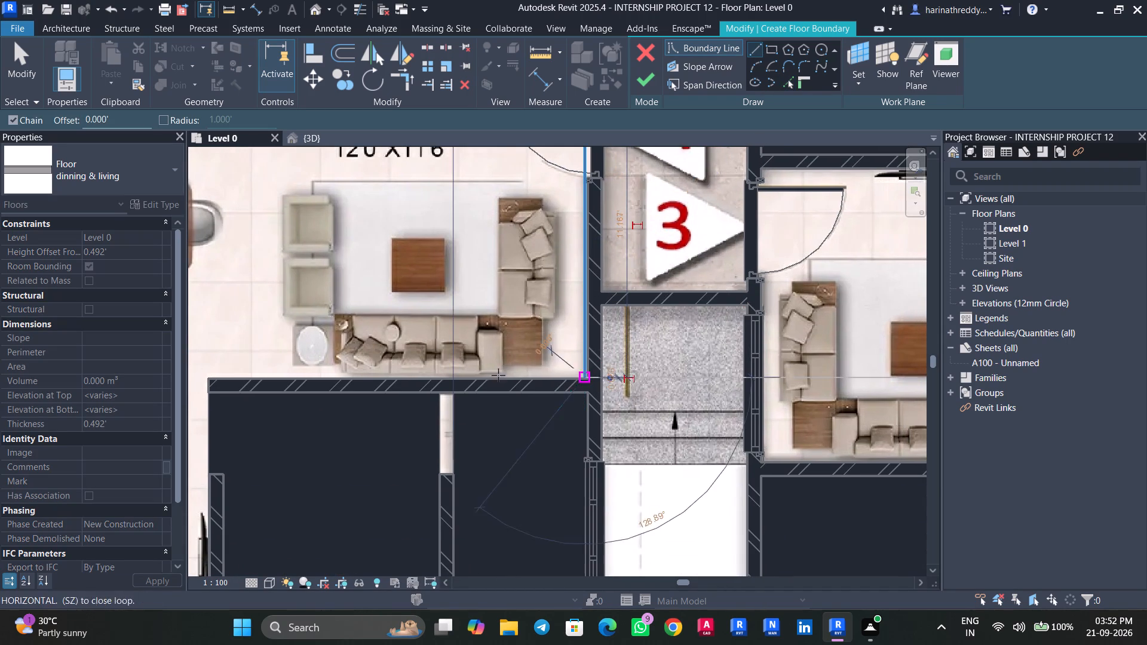
pyautogui.moveTo(441, 371); pyautogui.dragTo(632, 337, button='middle')
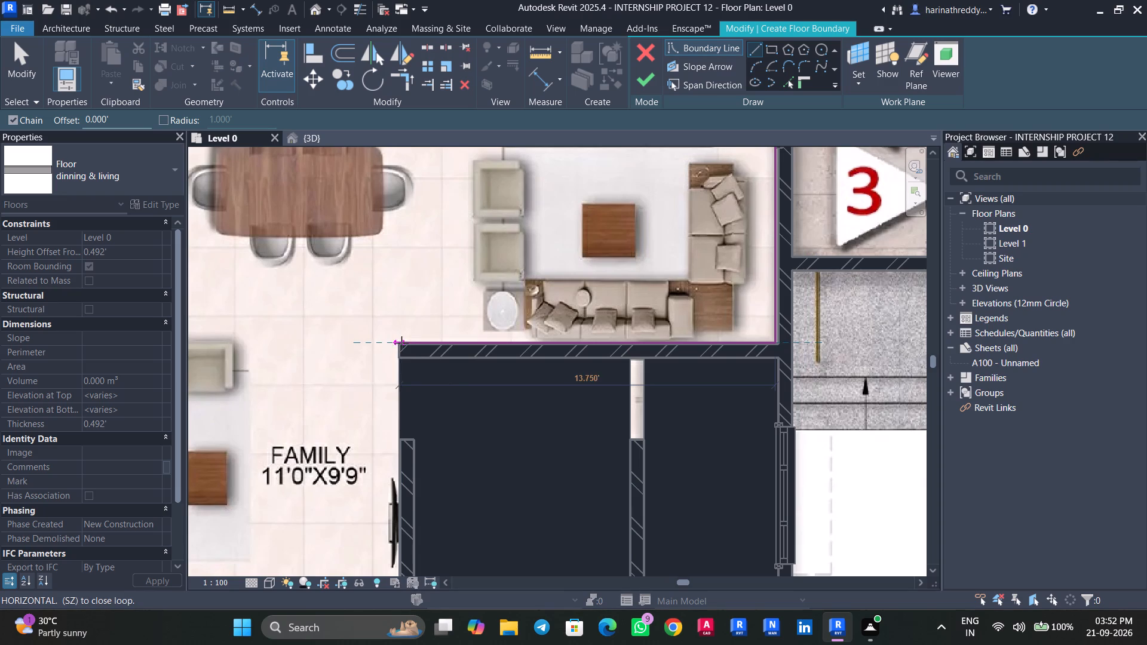
pyautogui.click(398, 340)
# Draw the boundary down the family area's TV wall and across the inner side of the balcony door.
pyautogui.scroll(1, 390, 368)
pyautogui.moveTo(393, 352); pyautogui.dragTo(445, 115, button='middle')
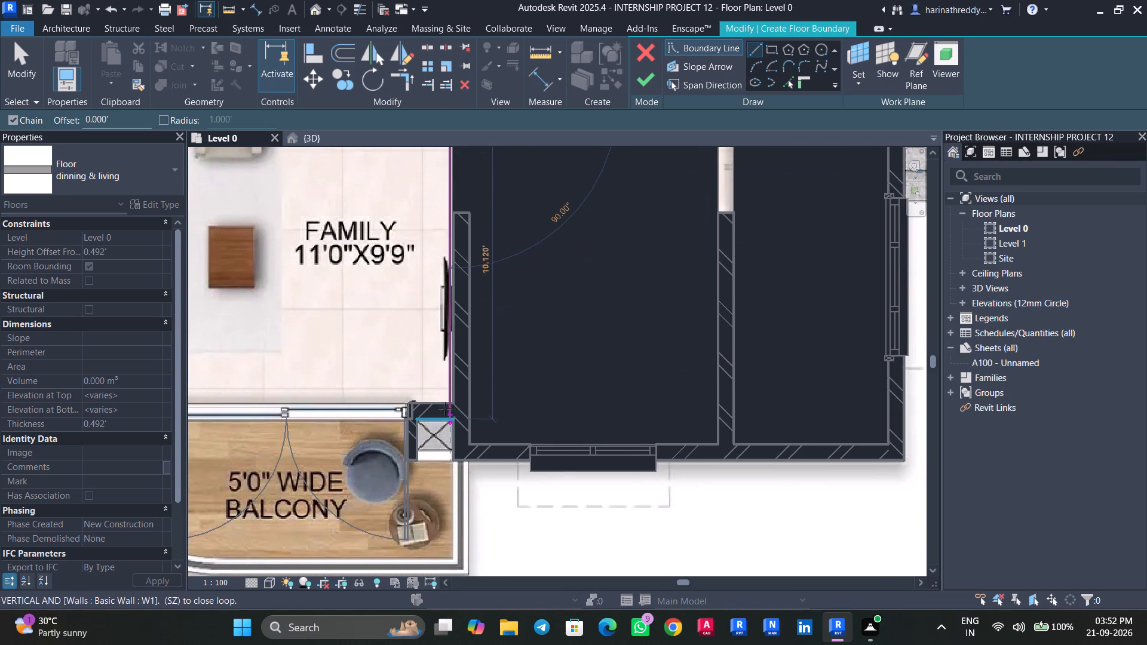
pyautogui.click(451, 400)
pyautogui.moveTo(418, 396); pyautogui.dragTo(442, 397, button='middle')
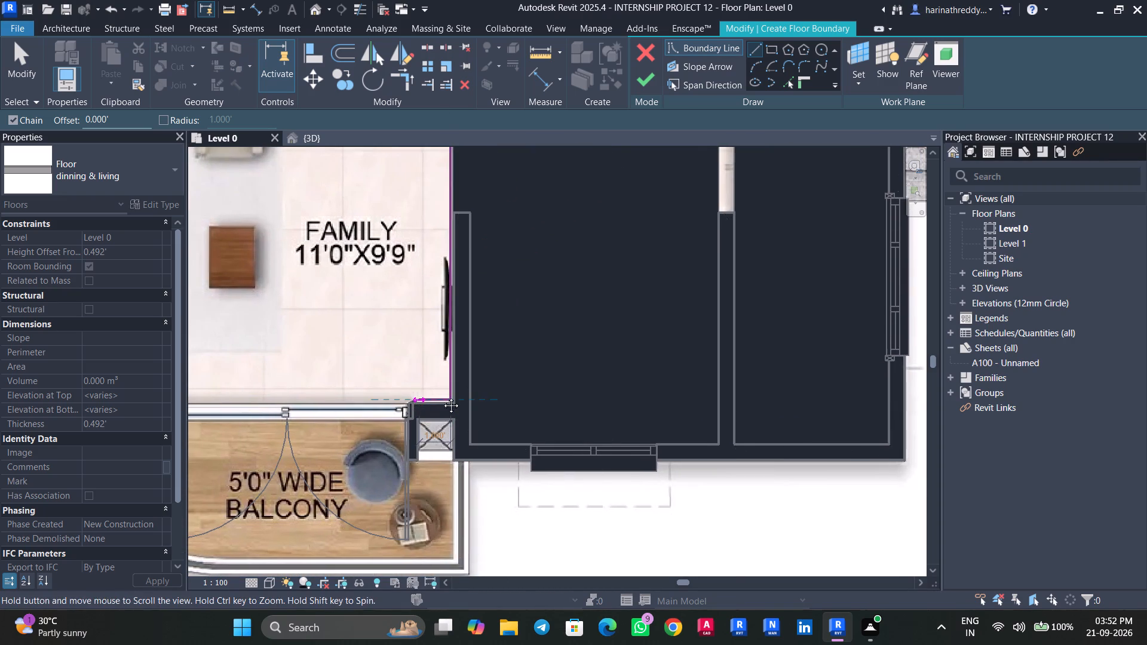
pyautogui.moveTo(442, 397); pyautogui.dragTo(685, 392, button='middle')
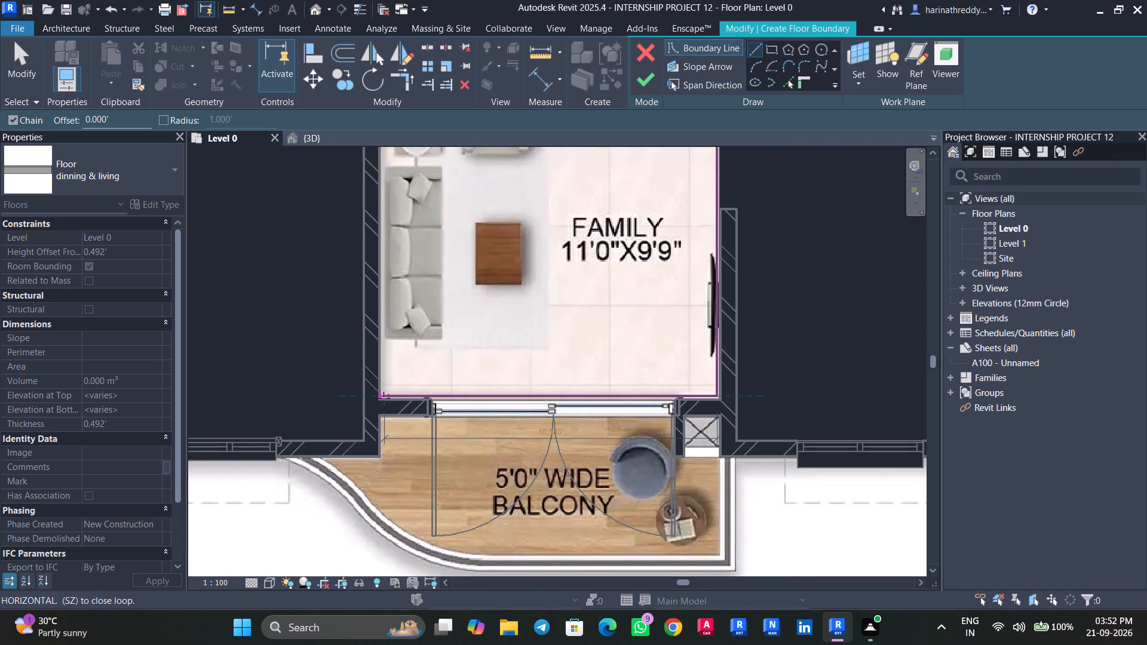
pyautogui.click(382, 398)
# Close the boundary with lines along the sofa-side family and dining wall, around the jog, and past the door to the starting corner.
pyautogui.moveTo(385, 217); pyautogui.dragTo(408, 452, button='middle')
pyautogui.scroll(1, 407, 452)
pyautogui.moveTo(406, 260); pyautogui.dragTo(417, 440, button='middle')
pyautogui.moveTo(443, 238); pyautogui.dragTo(437, 427, button='middle')
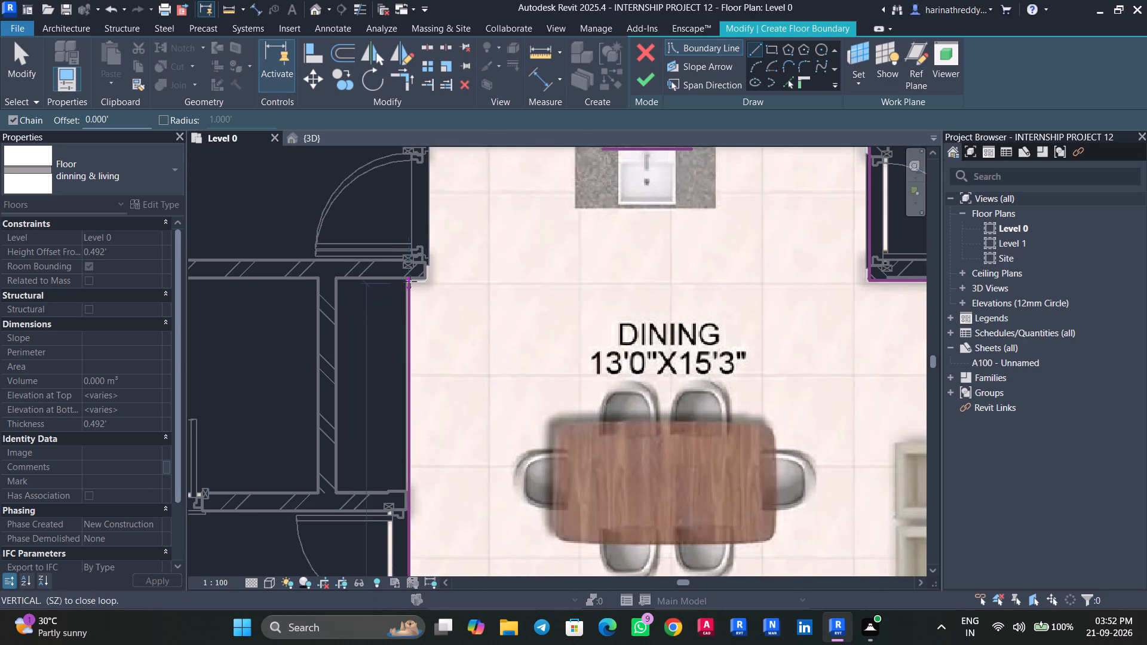
pyautogui.click(410, 281)
pyautogui.click(430, 277)
pyautogui.moveTo(435, 209); pyautogui.dragTo(438, 370, button='middle')
pyautogui.scroll(1, 438, 370)
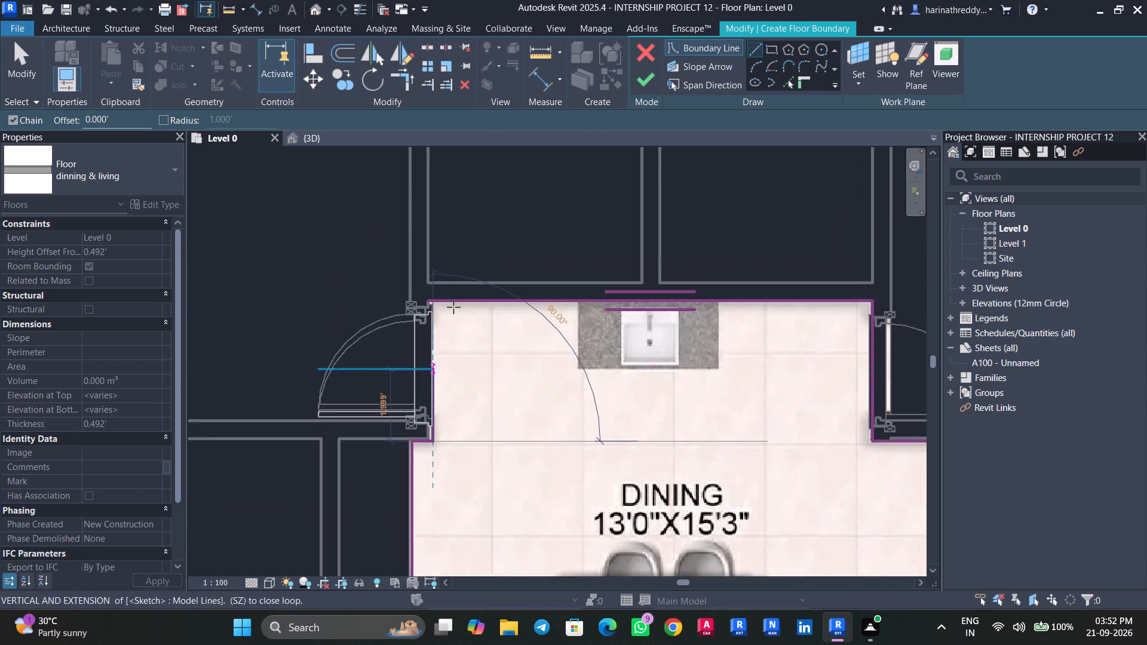
pyautogui.click(431, 293)
pyautogui.press('Escape')
pyautogui.press('Escape')
pyautogui.press('Escape')
pyautogui.press('Escape')
# Nudge the short boundary line beside the dining area's door left by one increment.
pyautogui.scroll(4, 440, 296)
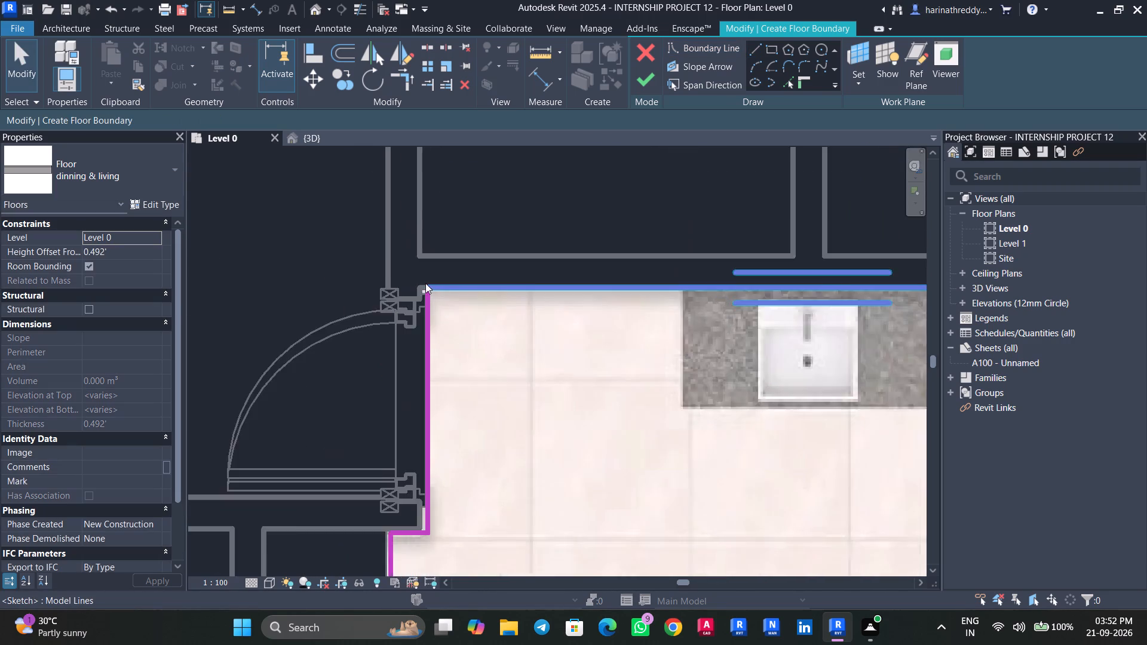
pyautogui.scroll(4, 425, 283)
pyautogui.click(430, 330)
pyautogui.scroll(-9, 432, 328)
pyautogui.press('Left')
pyautogui.scroll(-4, 444, 355)
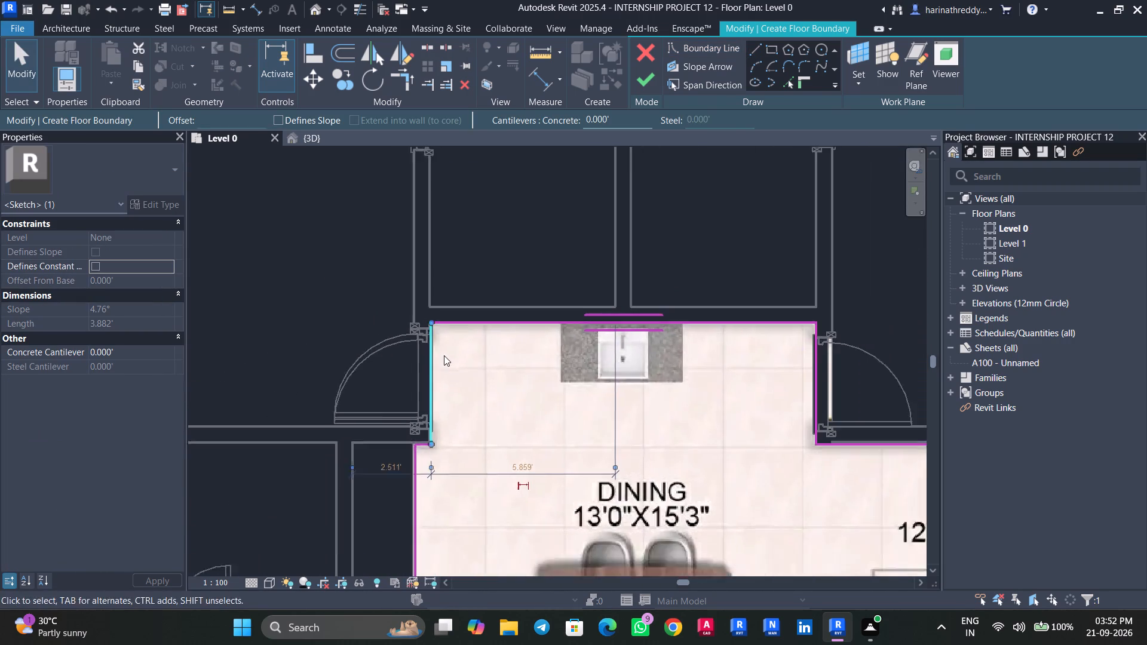
# Nudge the long boundary line along the dining and family side wall left by one increment, toward the wall face.
pyautogui.moveTo(450, 351); pyautogui.dragTo(453, 217, button='middle')
pyautogui.scroll(2, 410, 362)
pyautogui.scroll(-1, 410, 357)
pyautogui.scroll(1, 412, 352)
pyautogui.click(432, 329)
pyautogui.press('Escape')
pyautogui.click(431, 329)
pyautogui.scroll(2, 431, 329)
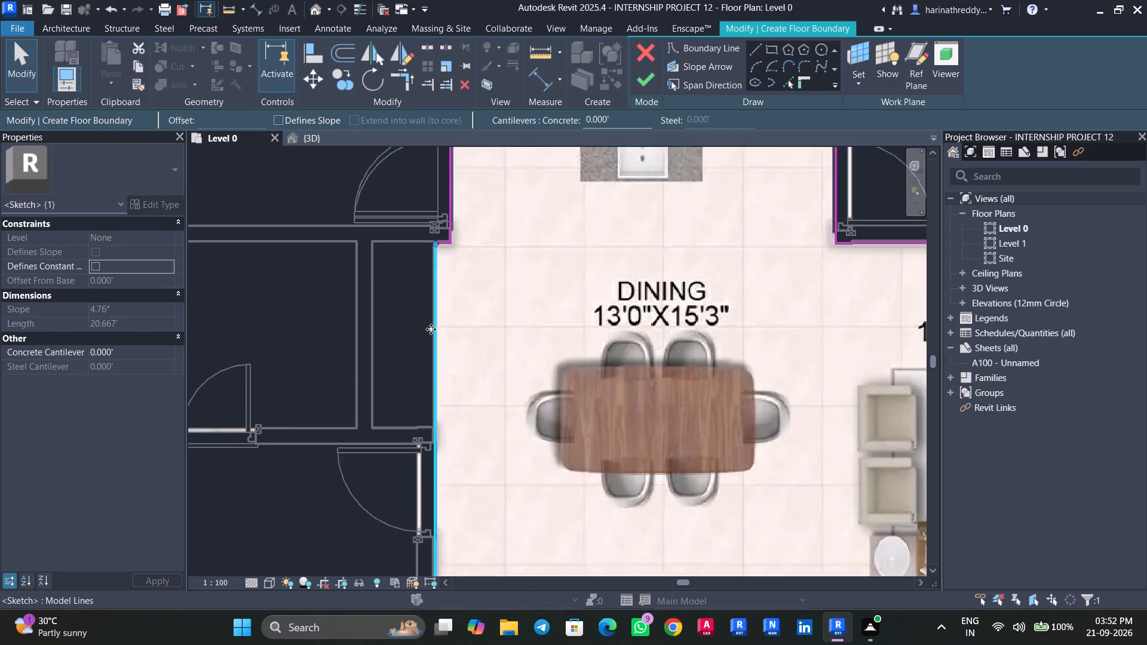
pyautogui.press('Escape')
pyautogui.scroll(5, 440, 249)
pyautogui.click(443, 246)
pyautogui.click(437, 248)
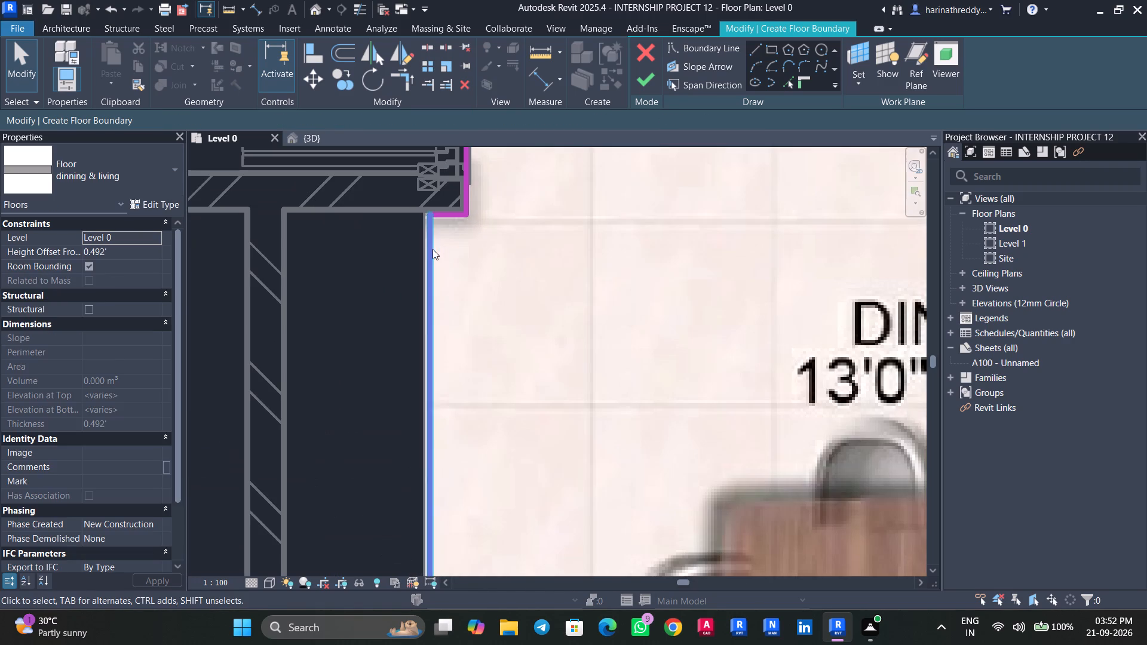
pyautogui.click(430, 250)
pyautogui.press('Left')
pyautogui.click(459, 260)
# Nudge the boundary line at the balcony door down by one increment, toward the wall face.
pyautogui.scroll(-6, 470, 286)
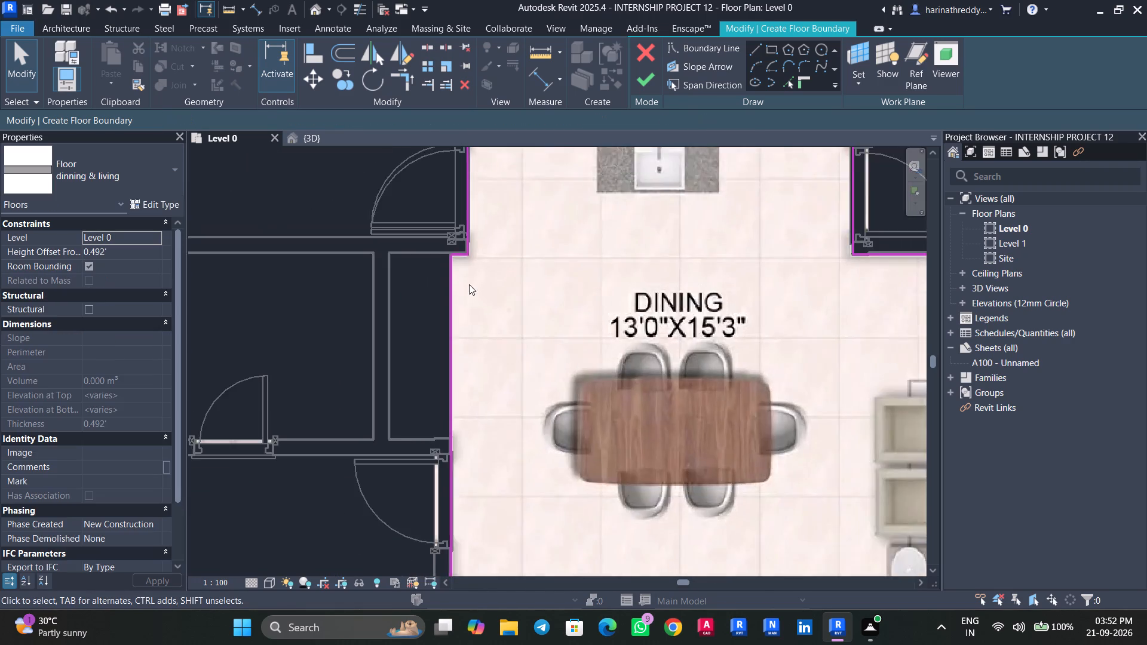
pyautogui.scroll(-2, 469, 284)
pyautogui.moveTo(487, 384); pyautogui.dragTo(477, 158, button='middle')
pyautogui.scroll(1, 508, 363)
pyautogui.moveTo(511, 359); pyautogui.dragTo(514, 211, button='middle')
pyautogui.moveTo(536, 364); pyautogui.dragTo(525, 253, button='middle')
pyautogui.scroll(6, 546, 299)
pyautogui.scroll(-1, 609, 301)
pyautogui.scroll(1, 609, 301)
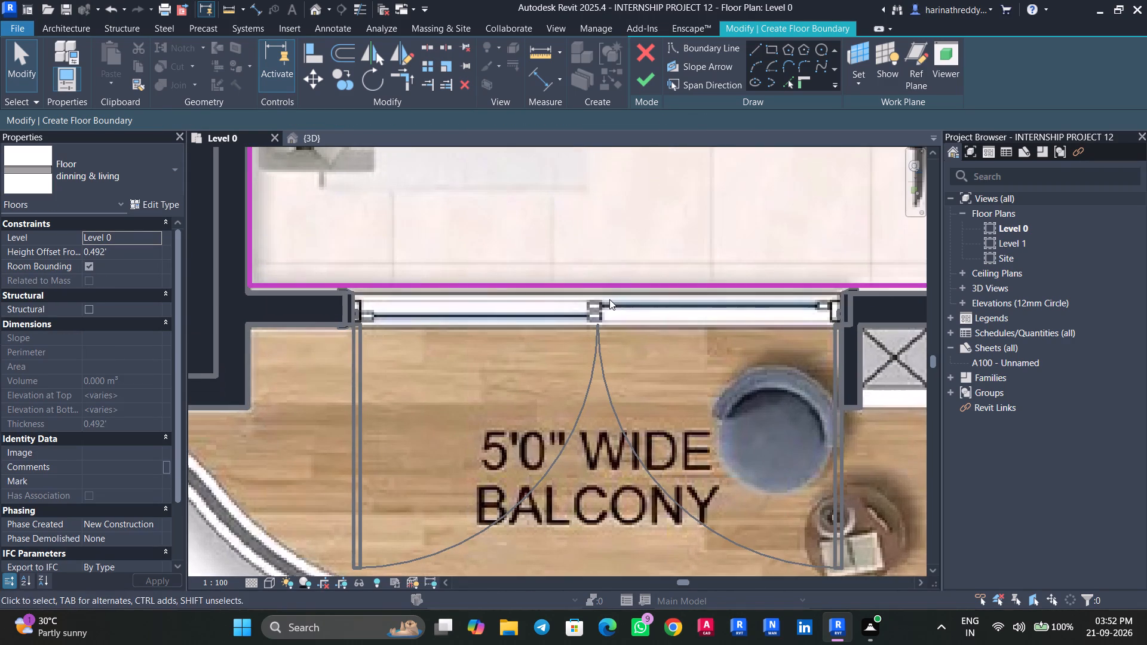
pyautogui.click(456, 287)
pyautogui.press('Down')
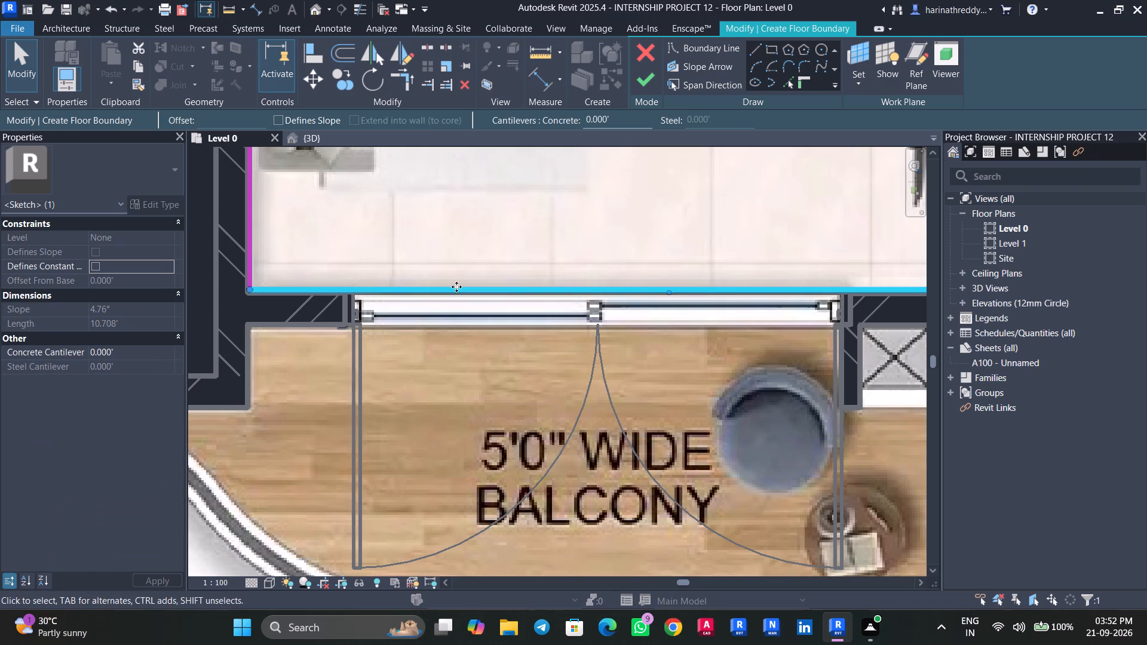
pyautogui.press('Escape')
# Nudge the boundary line along the living room's entrance wall right by one increment, toward the wall face.
pyautogui.scroll(-8, 496, 259)
pyautogui.moveTo(581, 198); pyautogui.dragTo(511, 412, button='middle')
pyautogui.scroll(5, 559, 327)
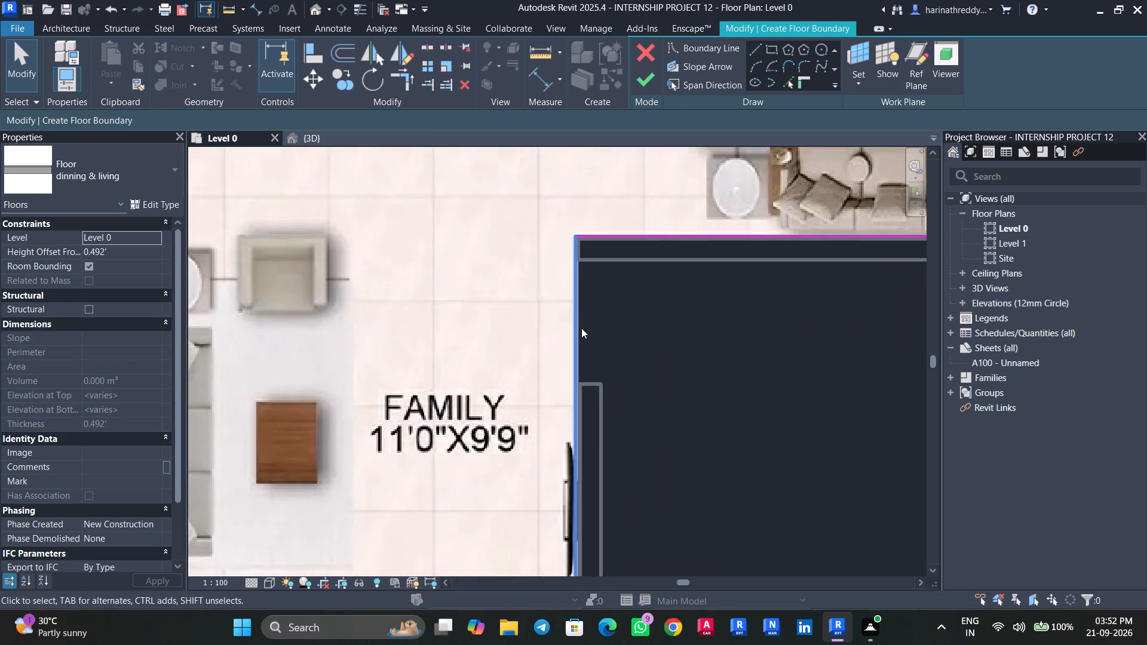
pyautogui.scroll(-3, 578, 322)
pyautogui.moveTo(696, 322); pyautogui.dragTo(462, 421, button='middle')
pyautogui.scroll(-4, 663, 235)
pyautogui.moveTo(655, 261); pyautogui.dragTo(611, 371, button='middle')
pyautogui.scroll(5, 657, 330)
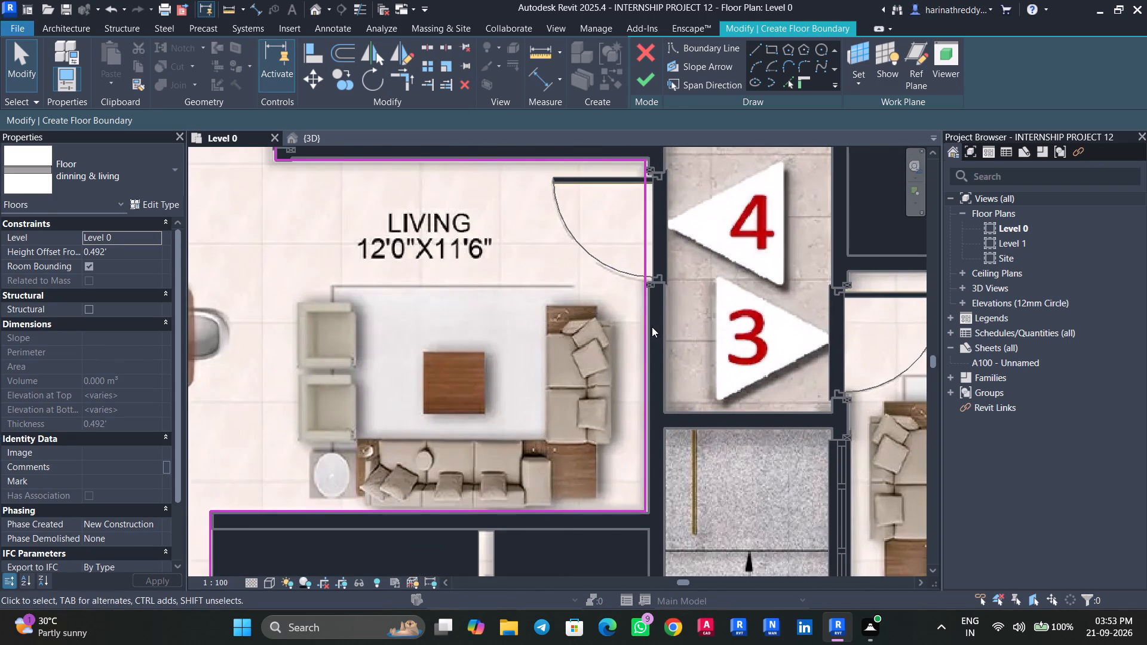
pyautogui.click(648, 325)
pyautogui.press('Right')
pyautogui.press('Escape')
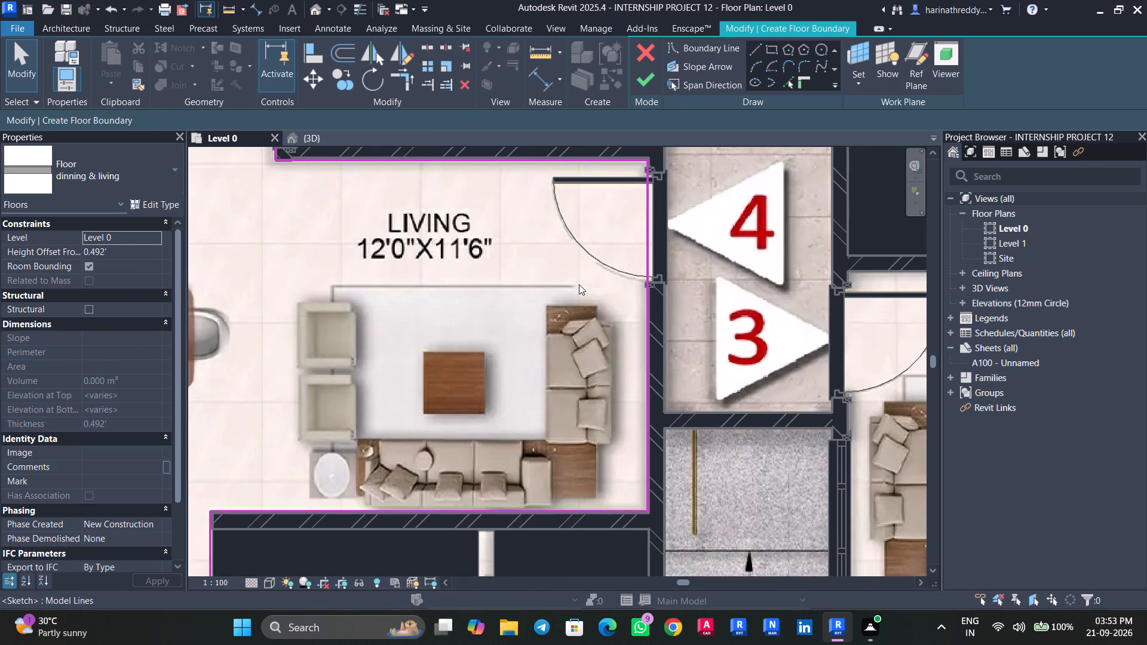
# Check the boundary along the living and dining walls and finish the dinning & living floor sketch for unit 4.
pyautogui.scroll(-3, 551, 281)
pyautogui.moveTo(513, 250); pyautogui.dragTo(547, 395, button='middle')
pyautogui.scroll(10, 553, 359)
pyautogui.scroll(-5, 556, 322)
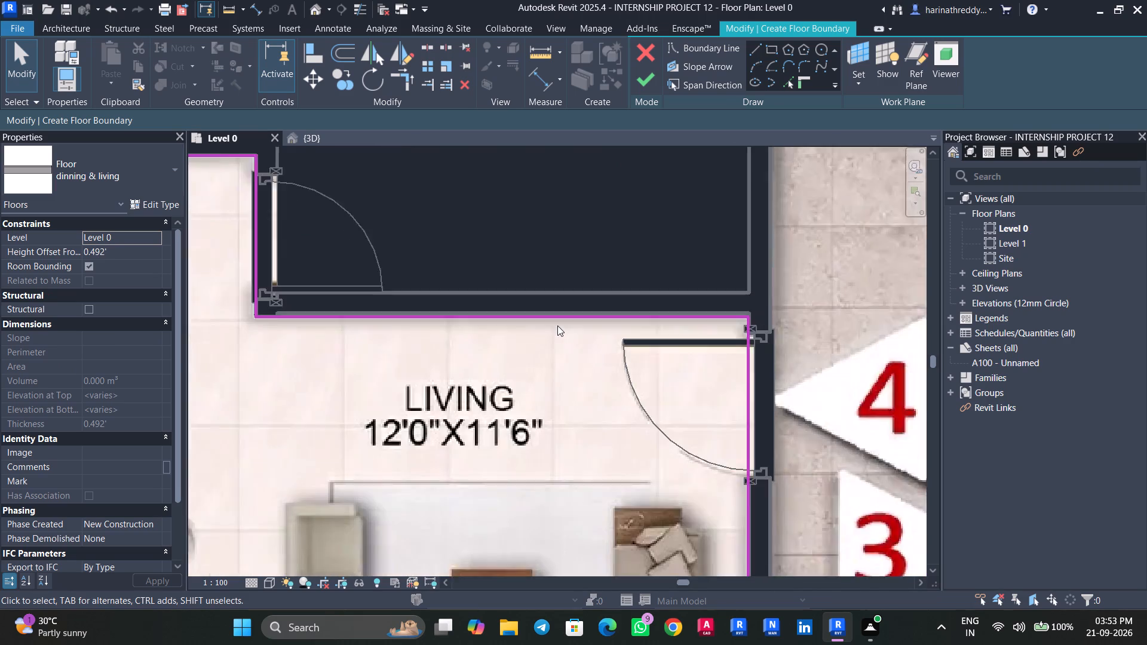
pyautogui.scroll(1, 557, 326)
pyautogui.scroll(-12, 557, 326)
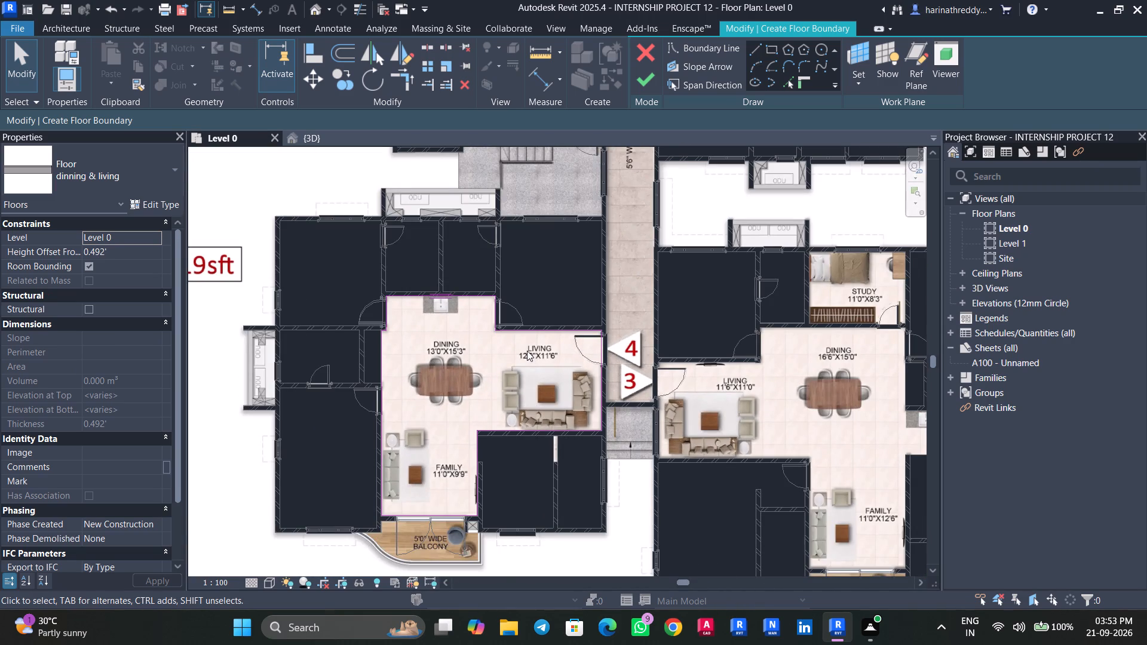
pyautogui.scroll(-3, 527, 351)
pyautogui.click(652, 79)
pyautogui.scroll(4, 688, 377)
pyautogui.press('Escape')
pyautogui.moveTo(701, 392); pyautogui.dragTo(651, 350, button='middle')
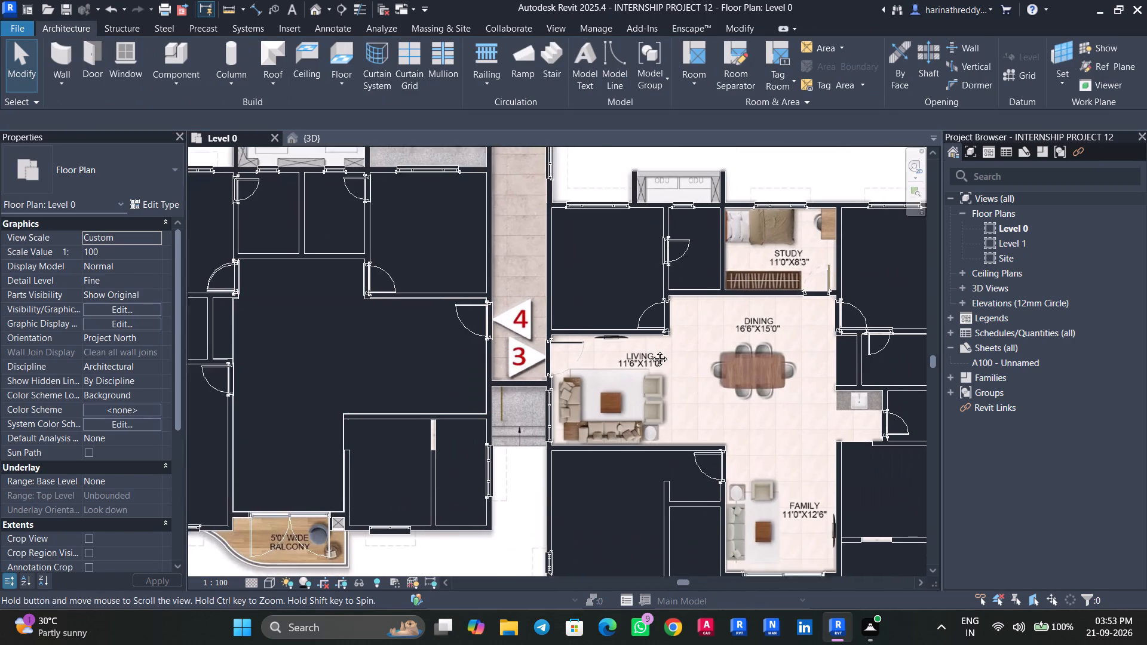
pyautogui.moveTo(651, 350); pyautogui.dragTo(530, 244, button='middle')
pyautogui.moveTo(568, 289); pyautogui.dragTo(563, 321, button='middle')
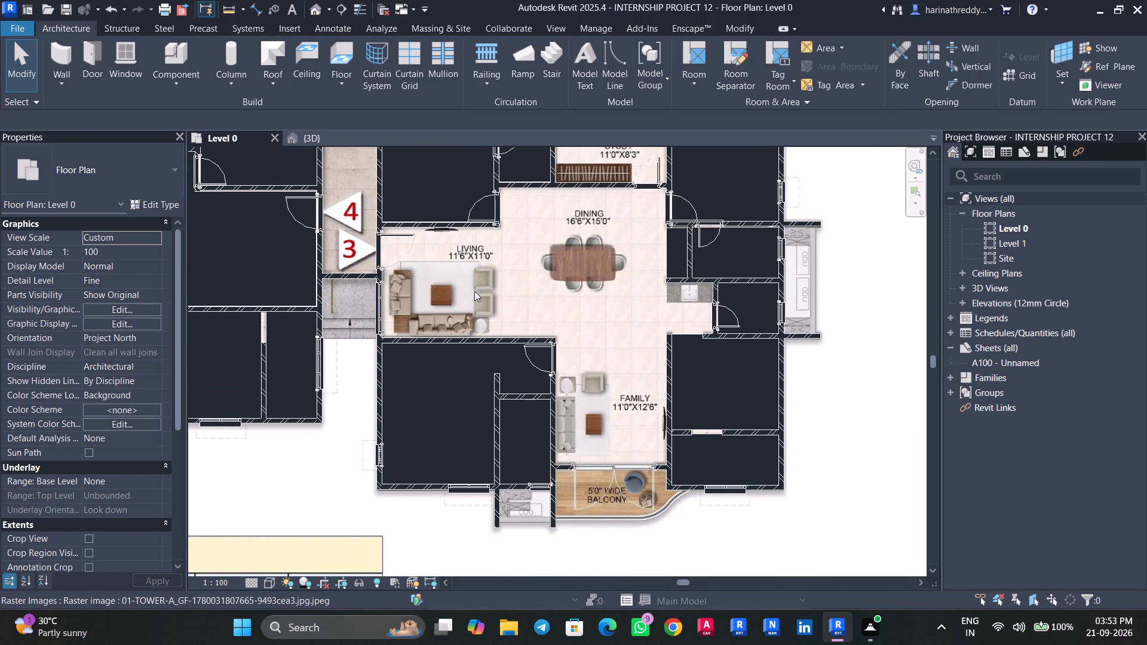
# Start a dinning & living floor for unit 3, drawing boundary lines along the living room's entrance wall and about 11.4' along its TV wall.
pyautogui.write('fl')
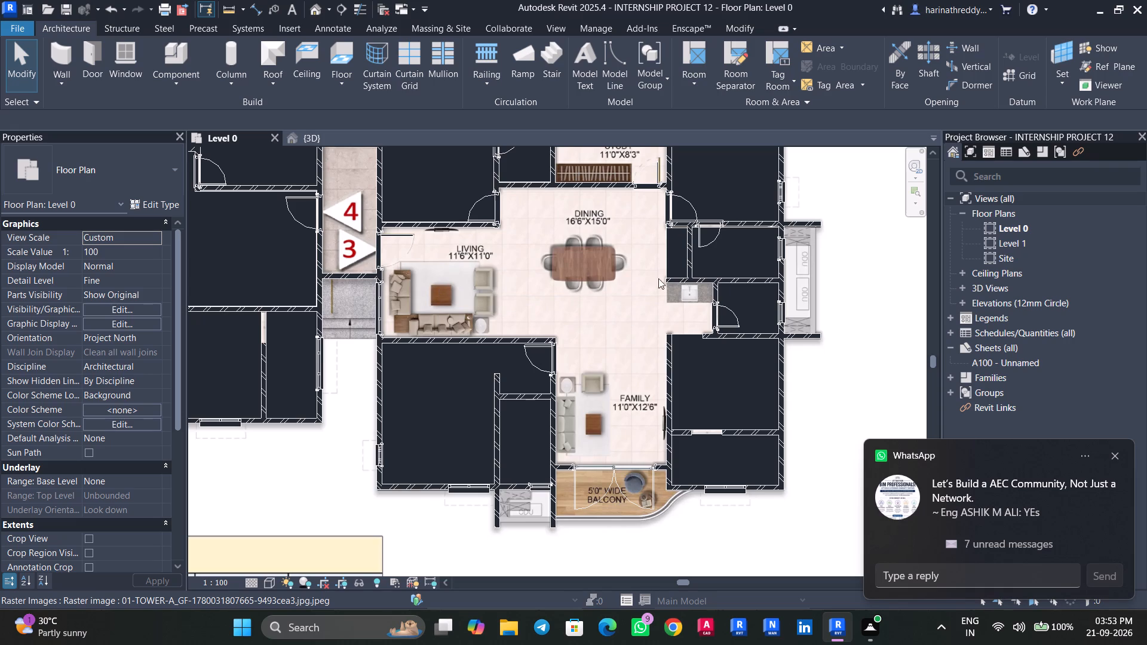
pyautogui.click(1114, 453)
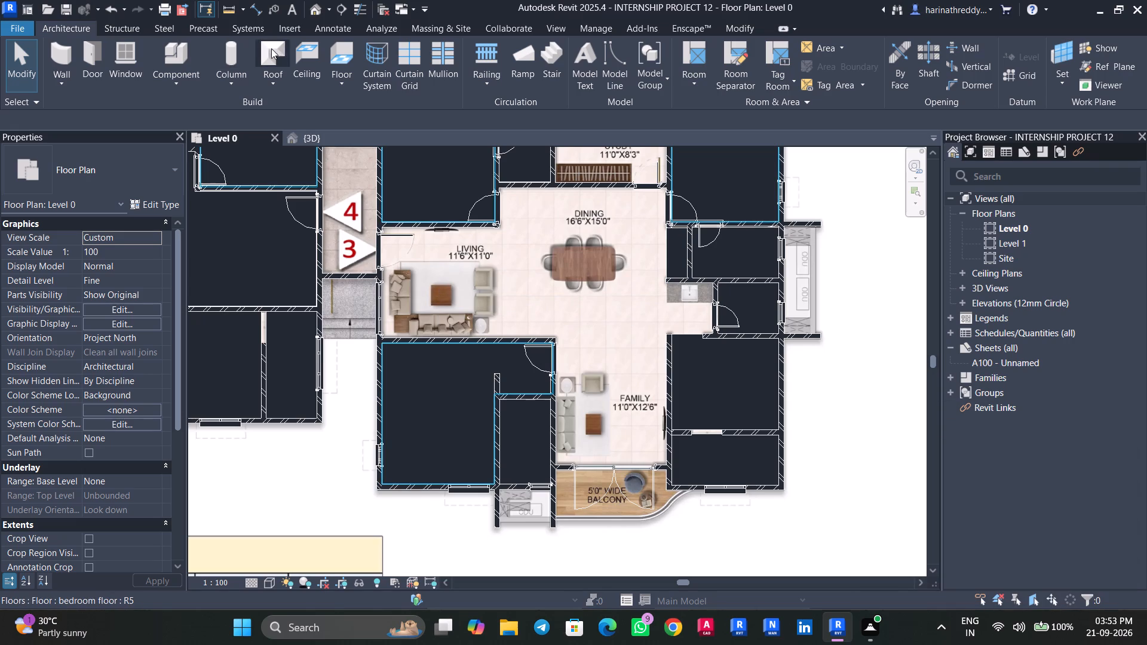
pyautogui.click(330, 85)
pyautogui.click(338, 106)
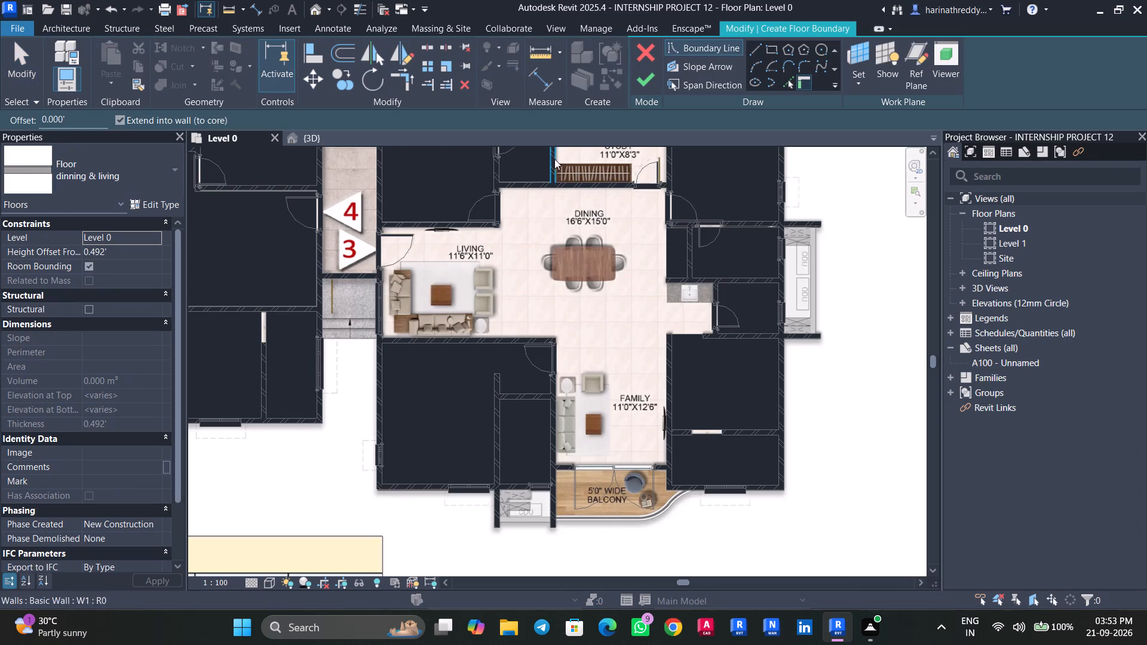
pyautogui.click(753, 48)
pyautogui.scroll(3, 209, 323)
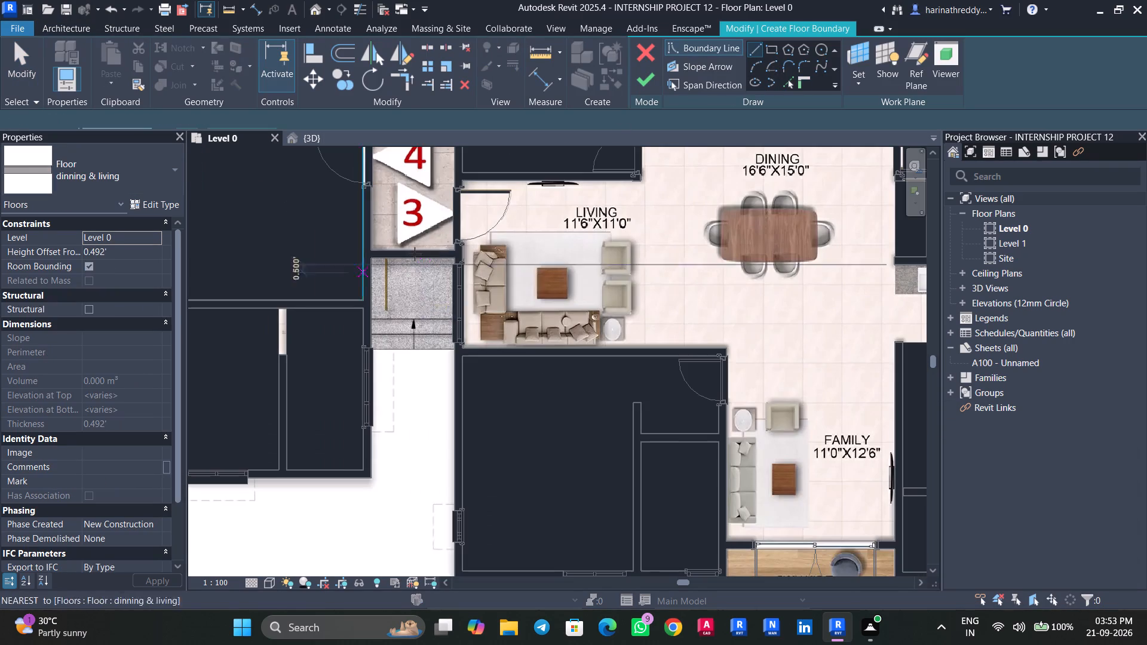
pyautogui.click(468, 347)
pyautogui.moveTo(457, 211); pyautogui.dragTo(441, 290, button='middle')
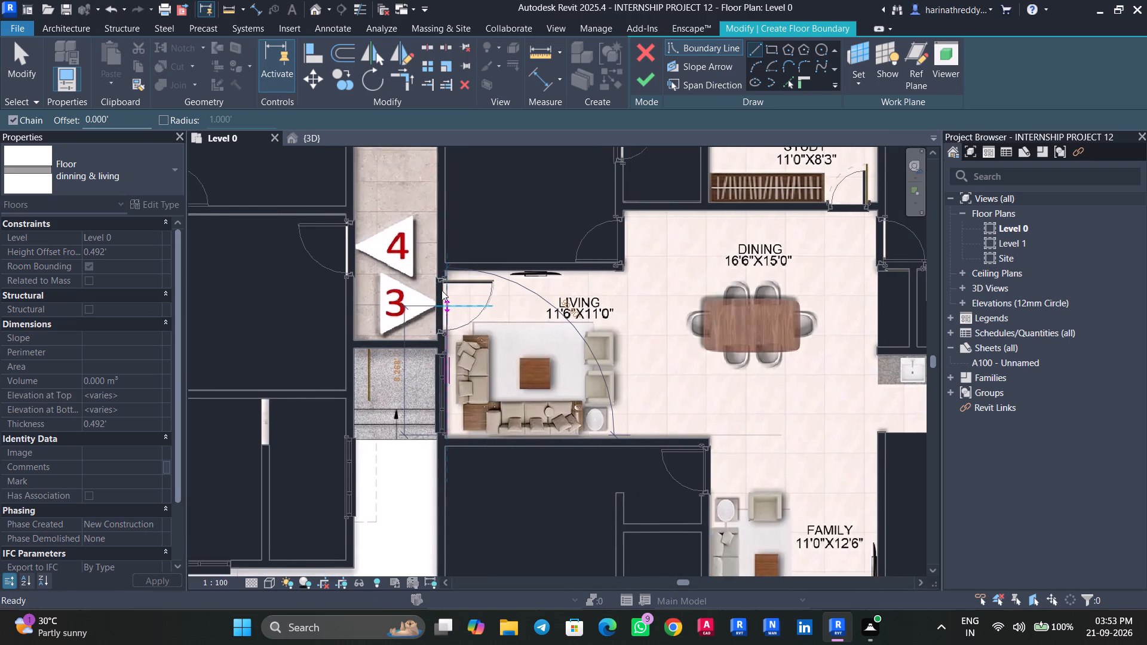
pyautogui.moveTo(441, 290); pyautogui.dragTo(440, 301, button='middle')
pyautogui.scroll(9, 446, 278)
pyautogui.click(445, 271)
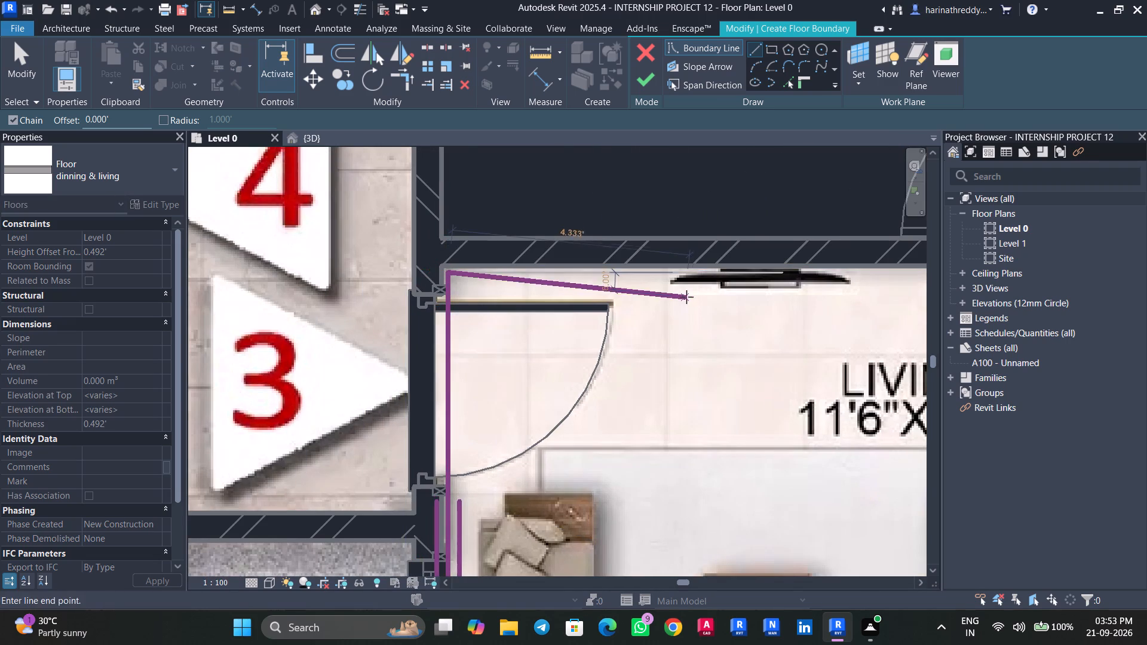
pyautogui.moveTo(691, 284); pyautogui.dragTo(385, 291, button='middle')
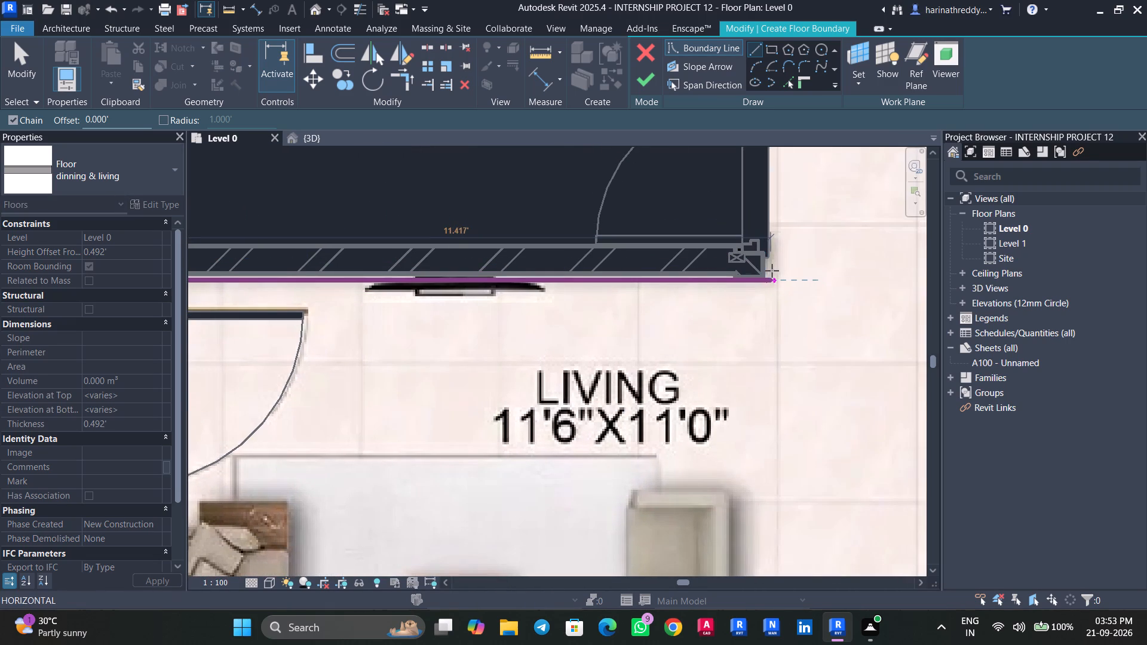
pyautogui.click(772, 271)
# Continue unit 3's boundary about 4' along the bedroom door wall and across the study wall to the dining room's far corner.
pyautogui.moveTo(773, 213); pyautogui.dragTo(731, 413, button='middle')
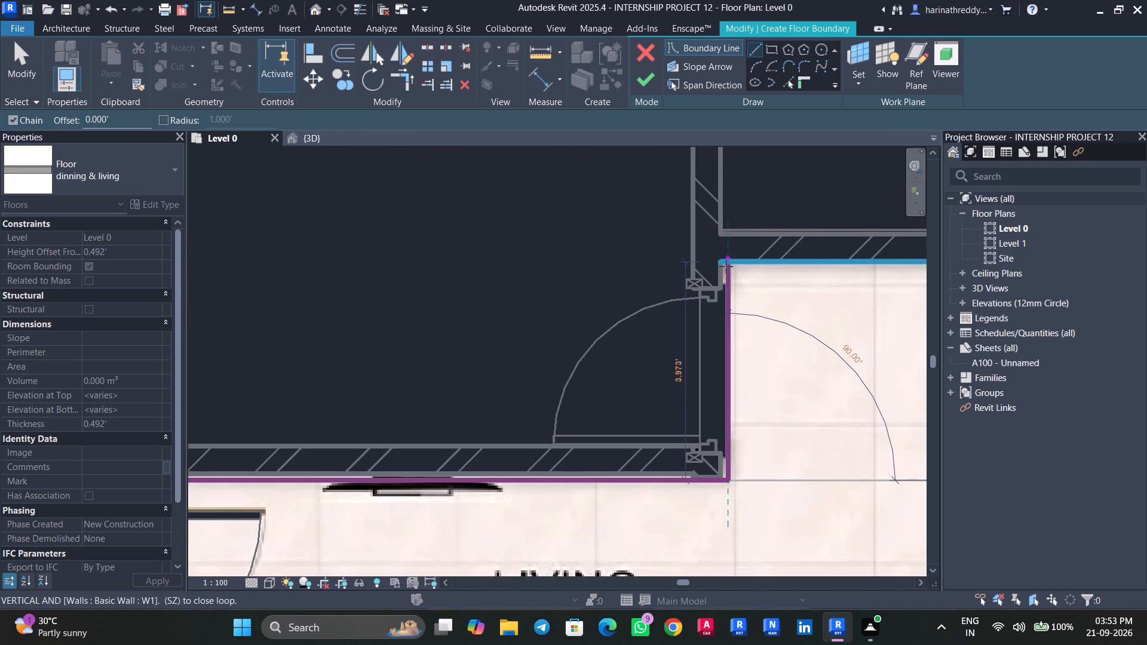
pyautogui.click(726, 266)
pyautogui.moveTo(808, 289); pyautogui.dragTo(460, 327, button='middle')
pyautogui.moveTo(741, 321); pyautogui.dragTo(279, 321, button='middle')
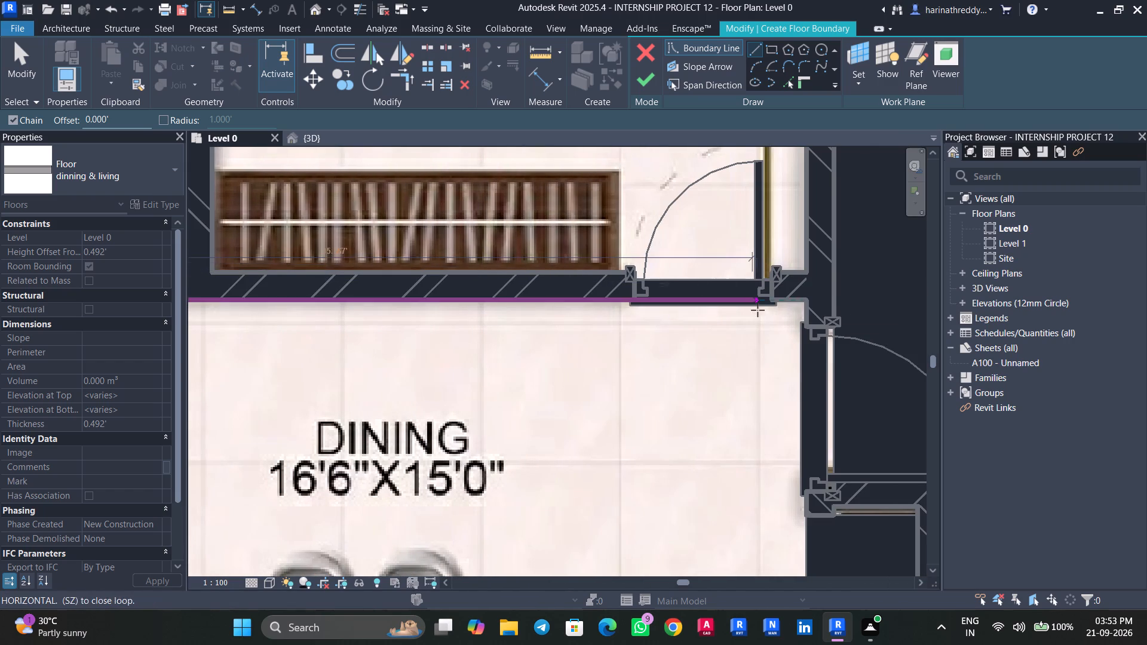
pyautogui.click(802, 306)
# Continue unit 3's boundary down the dining side wall and around the sink recess to the family room's wall corner.
pyautogui.moveTo(779, 454); pyautogui.dragTo(725, 251, button='middle')
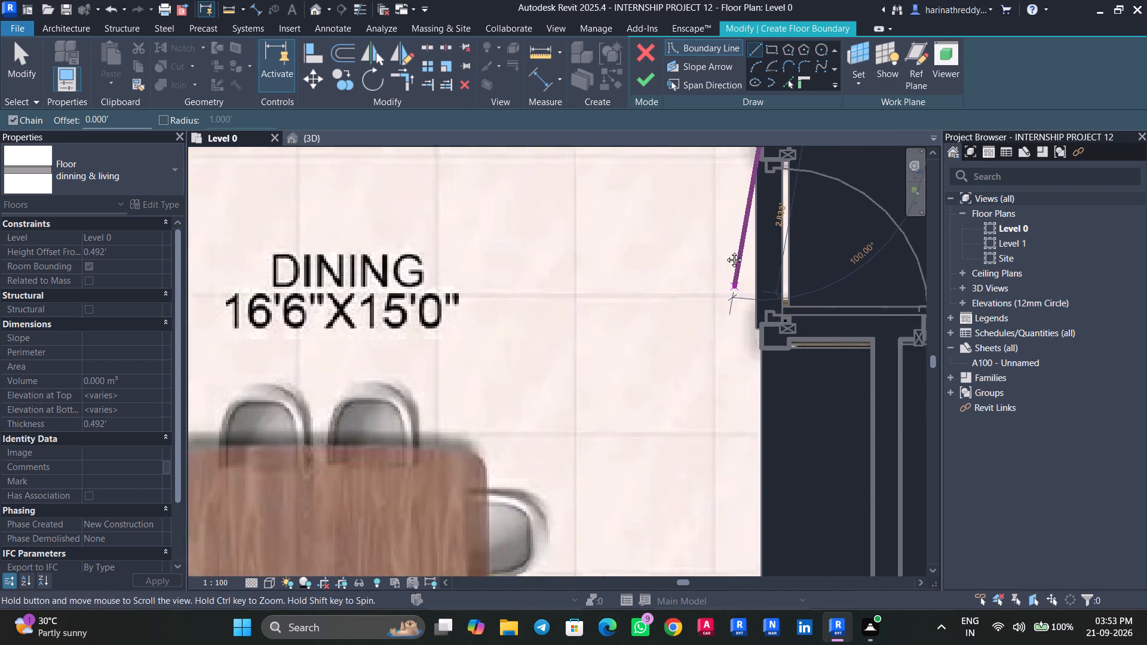
pyautogui.moveTo(725, 251); pyautogui.dragTo(725, 250, button='middle')
pyautogui.moveTo(749, 480); pyautogui.dragTo(673, 186, button='middle')
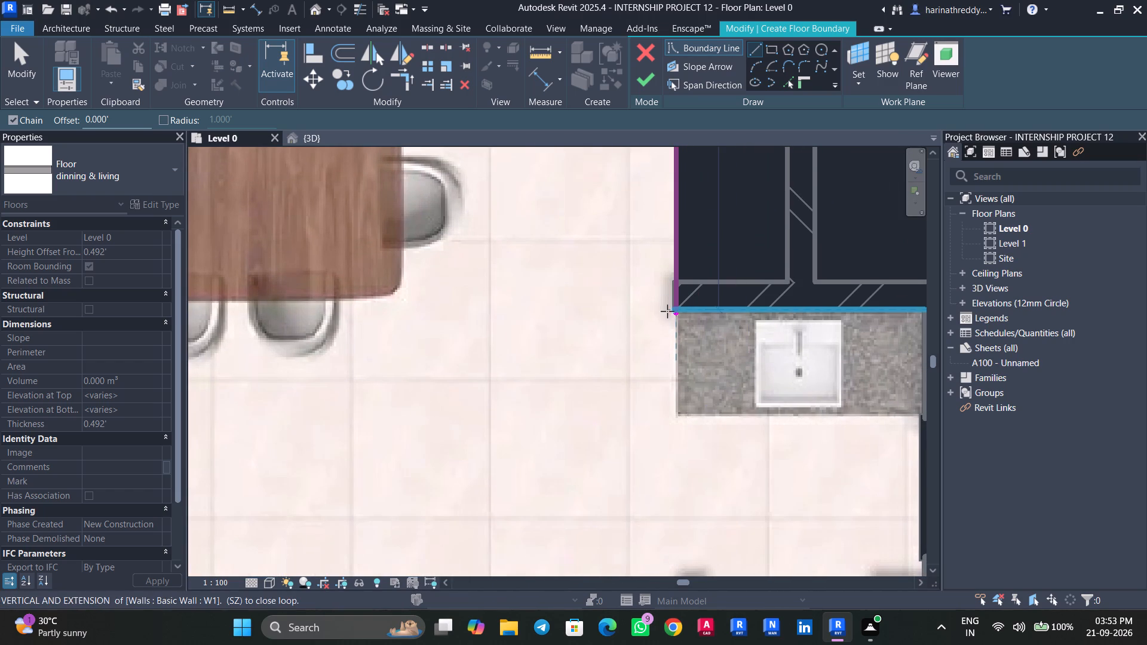
pyautogui.click(668, 309)
pyautogui.moveTo(872, 303); pyautogui.dragTo(563, 301, button='middle')
pyautogui.click(613, 310)
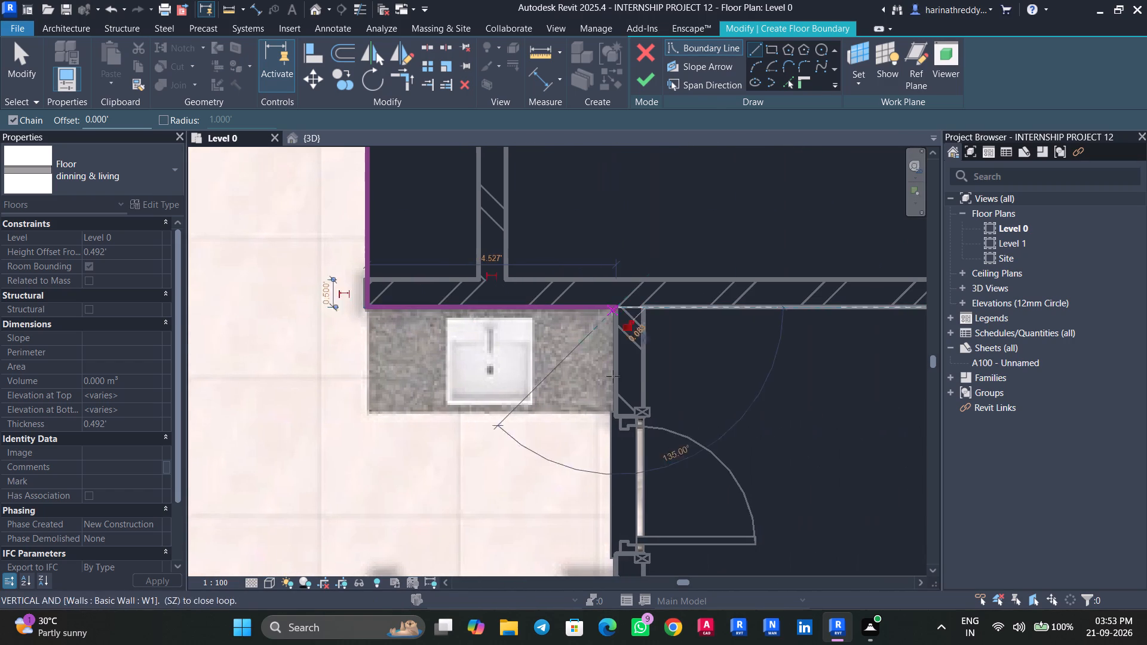
pyautogui.moveTo(614, 433); pyautogui.dragTo(600, 146, button='middle')
pyautogui.click(603, 290)
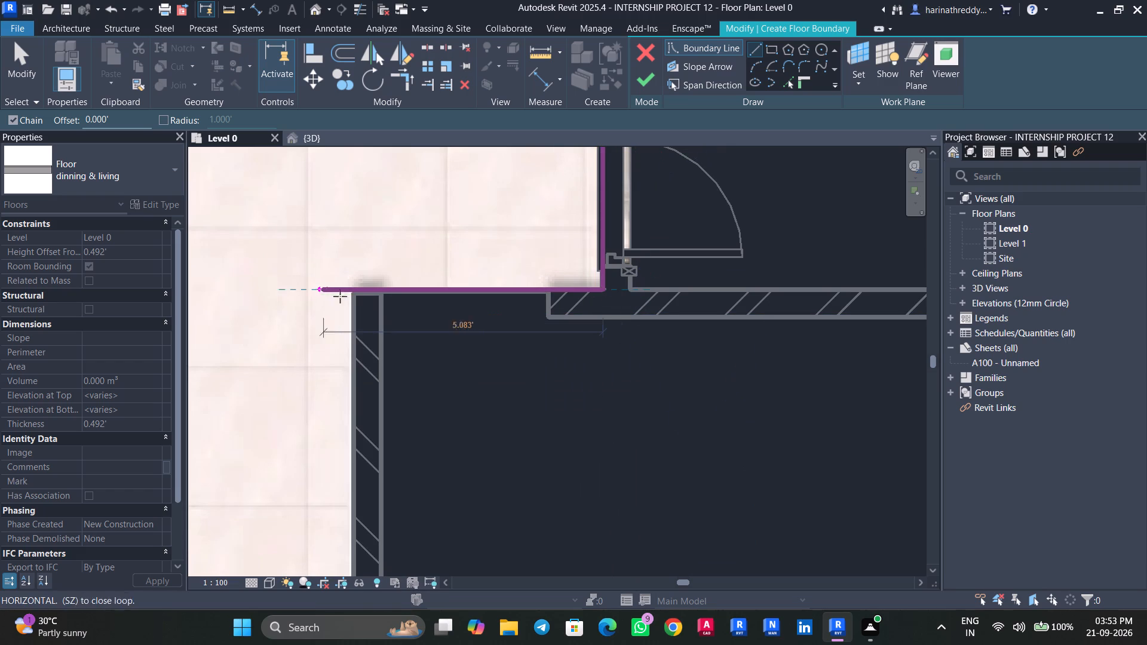
pyautogui.click(351, 290)
# Continue unit 3's boundary down the family room's side wall and across the balcony door to the opposite wall.
pyautogui.scroll(1, 324, 357)
pyautogui.moveTo(331, 343); pyautogui.dragTo(404, 85, button='middle')
pyautogui.moveTo(369, 394); pyautogui.dragTo(436, 146, button='middle')
pyautogui.moveTo(436, 384); pyautogui.dragTo(450, 179, button='middle')
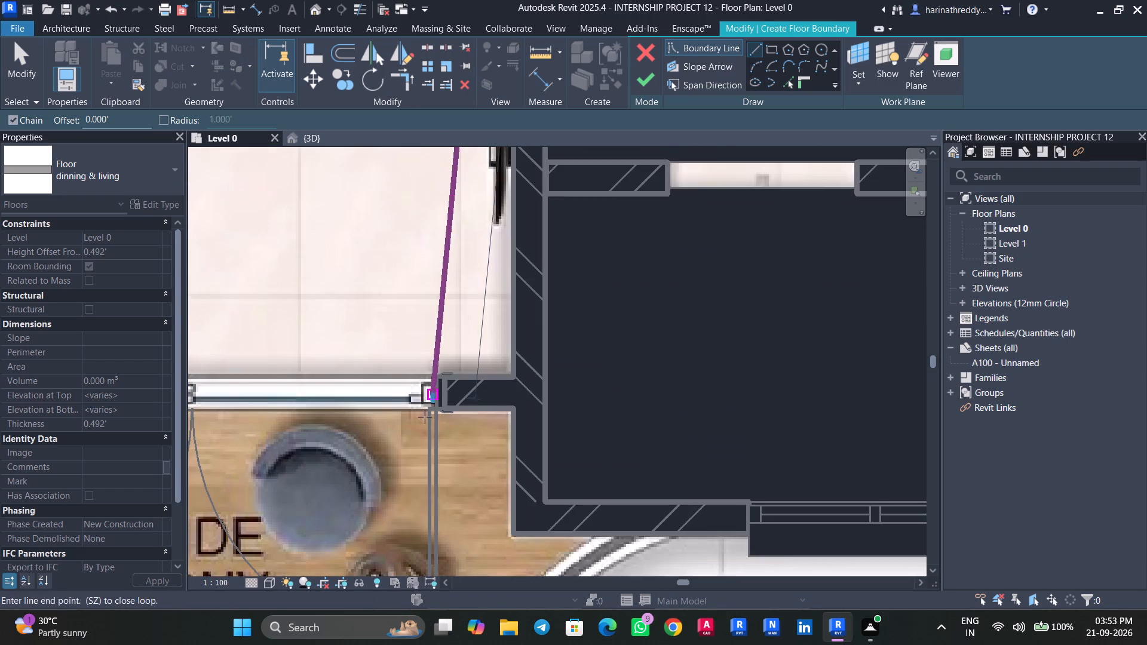
pyautogui.moveTo(440, 366); pyautogui.dragTo(452, 321, button='middle')
pyautogui.click(525, 330)
pyautogui.moveTo(300, 333); pyautogui.dragTo(684, 327, button='middle')
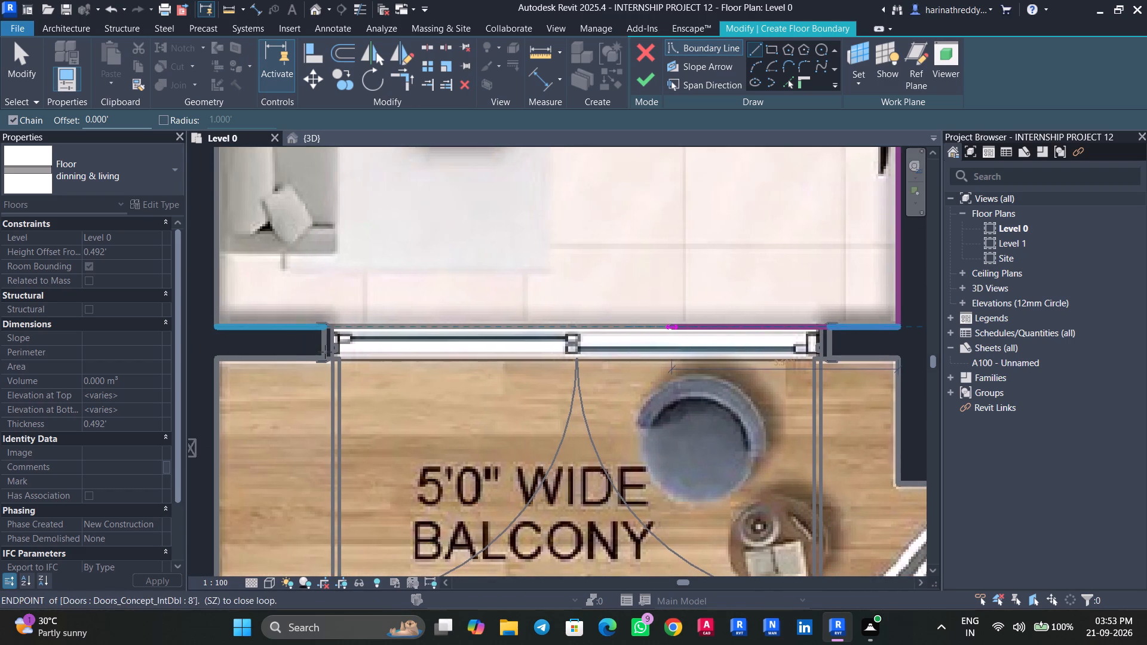
pyautogui.click(231, 327)
# Close unit 3's boundary up the family room's bedroom-side wall and along the living room's sofa wall back to the entrance wall.
pyautogui.moveTo(232, 244); pyautogui.dragTo(238, 487, button='middle')
pyautogui.scroll(1, 237, 489)
pyautogui.moveTo(238, 487); pyautogui.dragTo(237, 489, button='middle')
pyautogui.scroll(-4, 243, 468)
pyautogui.moveTo(226, 317); pyautogui.dragTo(244, 551, button='middle')
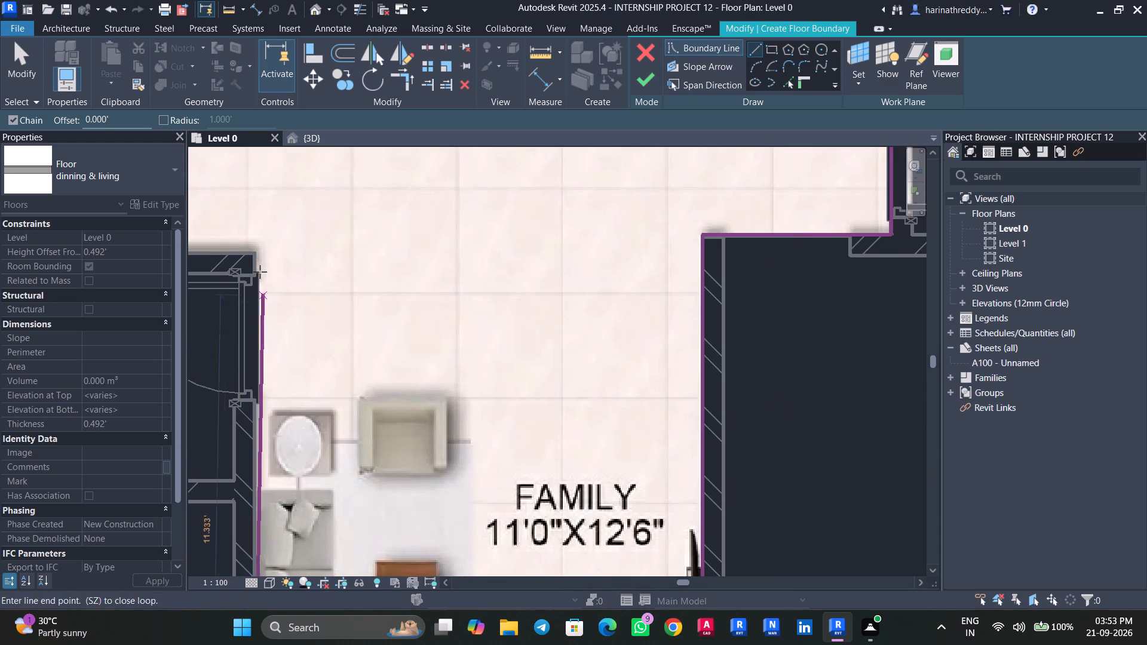
pyautogui.click(254, 254)
pyautogui.moveTo(266, 262); pyautogui.dragTo(654, 387, button='middle')
pyautogui.moveTo(316, 373); pyautogui.dragTo(640, 388, button='middle')
pyautogui.scroll(6, 272, 397)
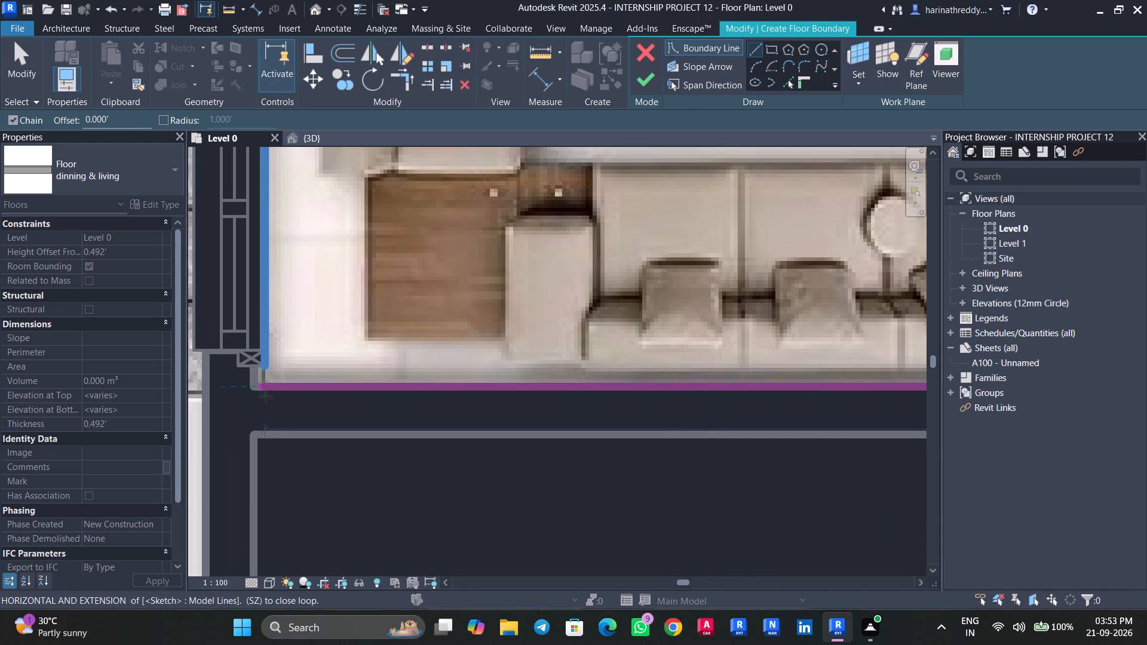
pyautogui.click(268, 393)
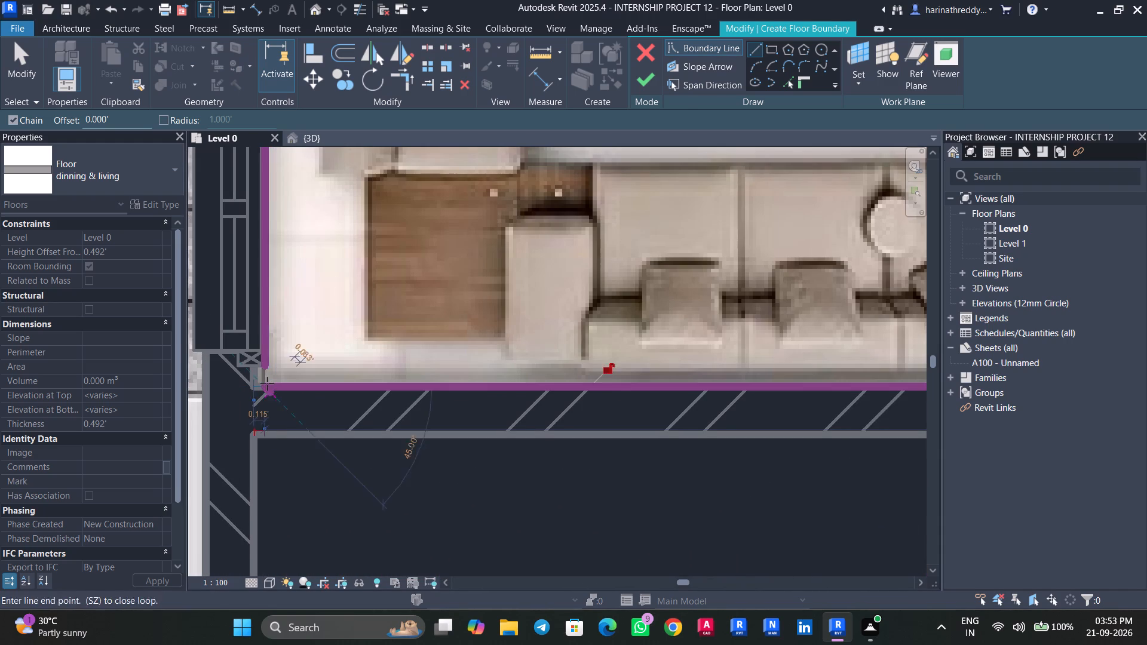
pyautogui.click(268, 370)
pyautogui.press('Escape')
pyautogui.press('Escape')
pyautogui.scroll(-13, 310, 355)
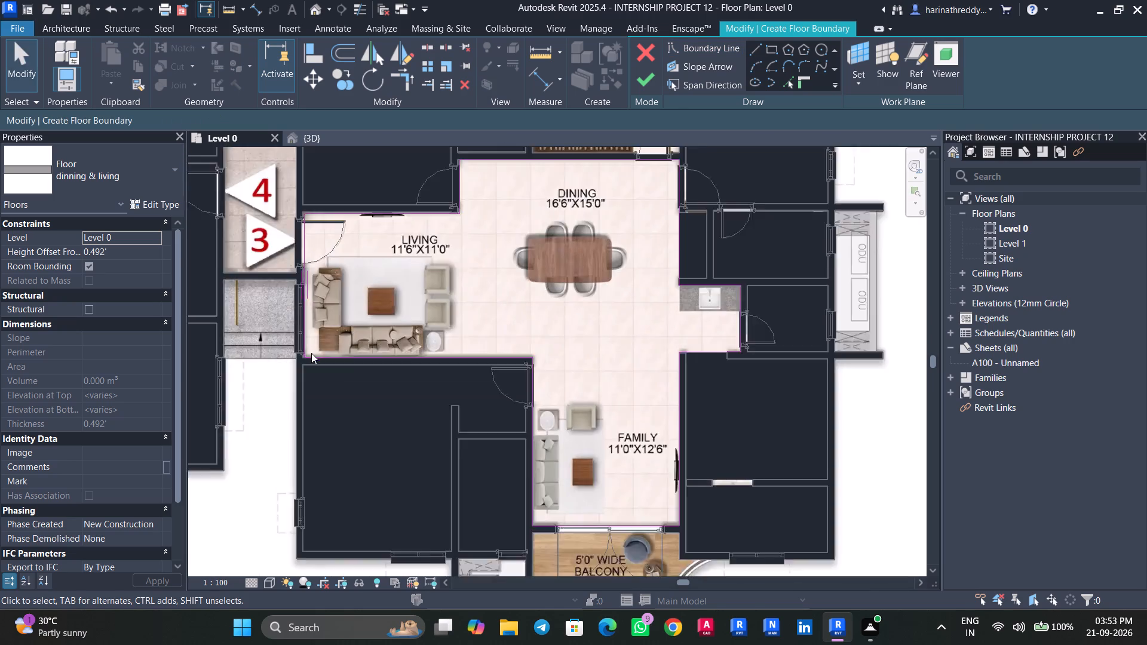
# In the same sketch, draw unit 2's first boundary line about 9.9' along the dining room's balcony door wall.
pyautogui.scroll(-3, 311, 353)
pyautogui.moveTo(403, 299); pyautogui.dragTo(401, 451, button='middle')
pyautogui.scroll(-4, 424, 416)
pyautogui.moveTo(479, 246); pyautogui.dragTo(482, 438, button='middle')
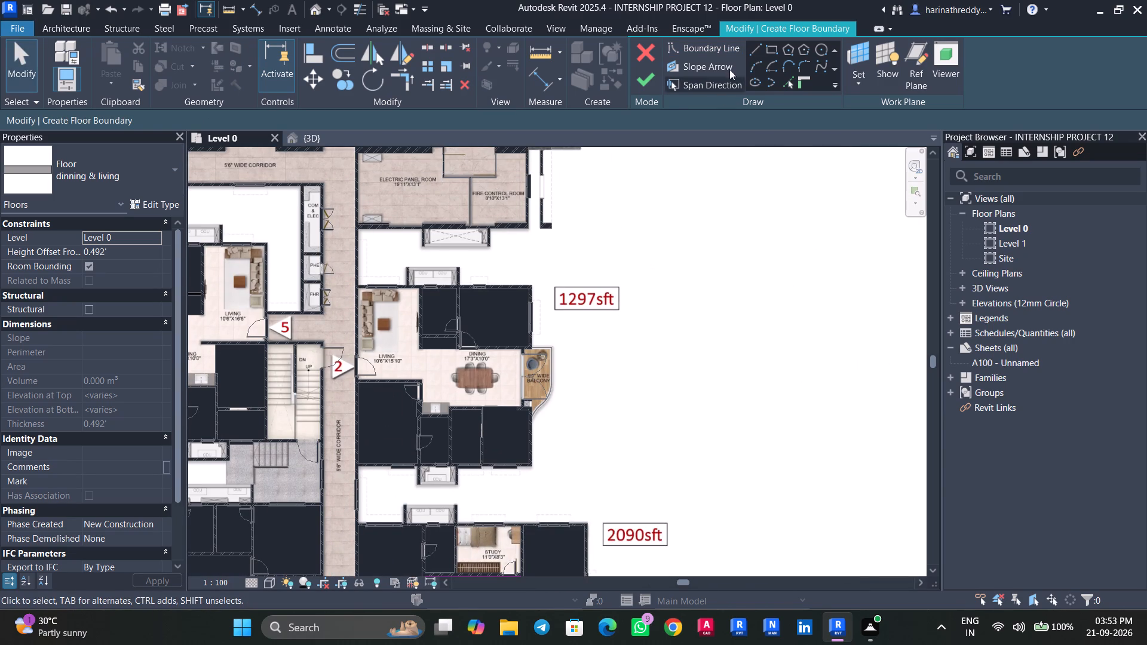
pyautogui.click(752, 51)
pyautogui.scroll(5, 516, 393)
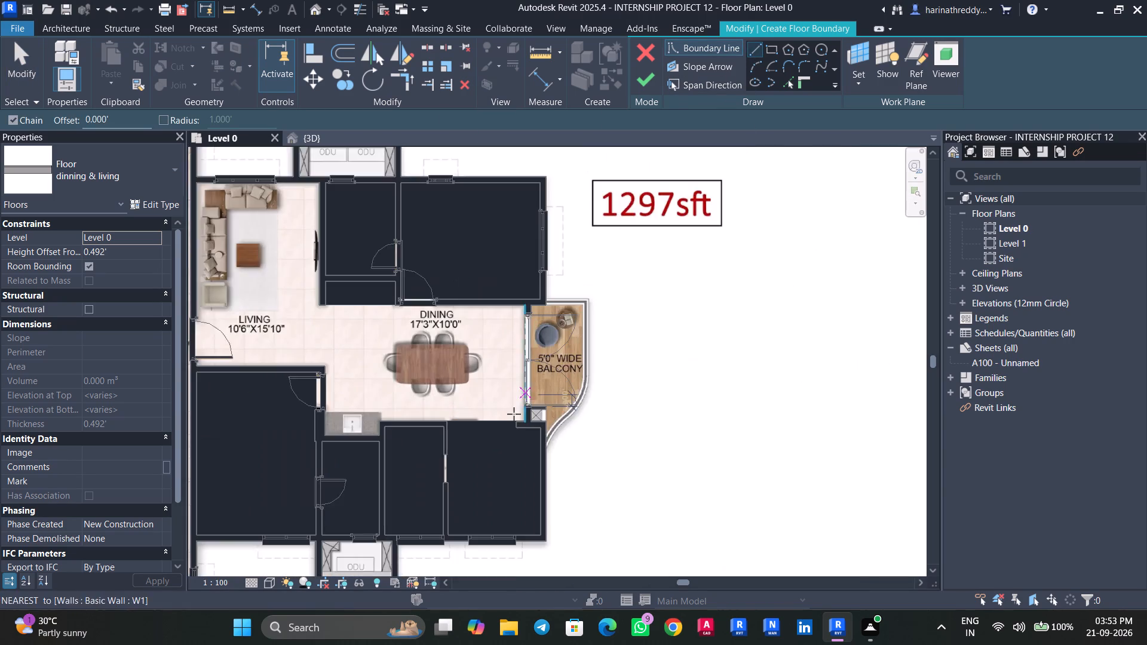
pyautogui.scroll(9, 514, 414)
pyautogui.click(532, 423)
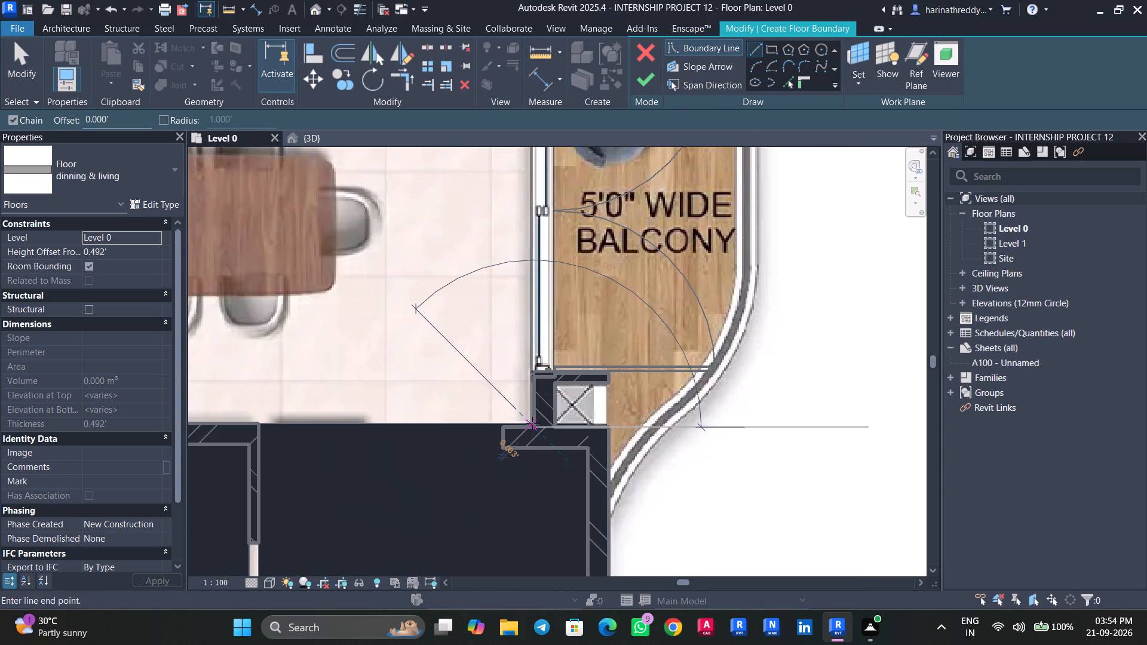
pyautogui.moveTo(526, 193); pyautogui.dragTo(532, 371, button='middle')
pyautogui.scroll(1, 530, 321)
pyautogui.moveTo(514, 223); pyautogui.dragTo(523, 343, button='middle')
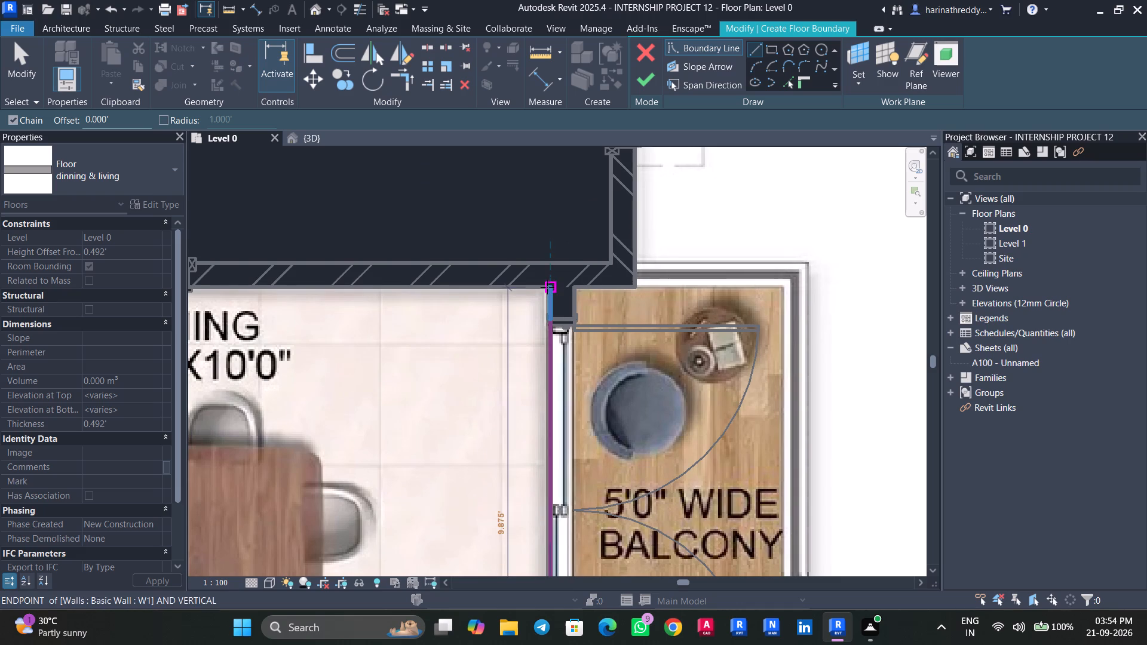
pyautogui.click(548, 286)
# Continue unit 2's boundary along the dining label-side wall, about 10.4' up the living room's TV wall, and along its window wall.
pyautogui.moveTo(397, 302); pyautogui.dragTo(717, 296, button='middle')
pyautogui.moveTo(370, 292); pyautogui.dragTo(606, 305, button='middle')
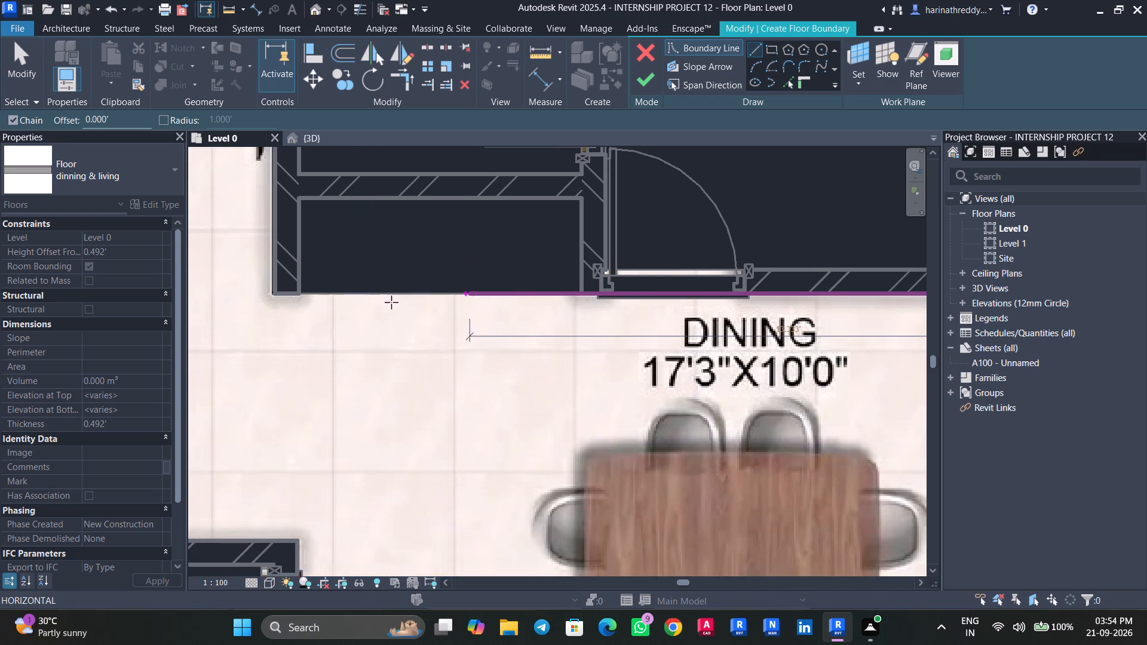
pyautogui.moveTo(284, 301); pyautogui.dragTo(428, 322, button='middle')
pyautogui.click(415, 319)
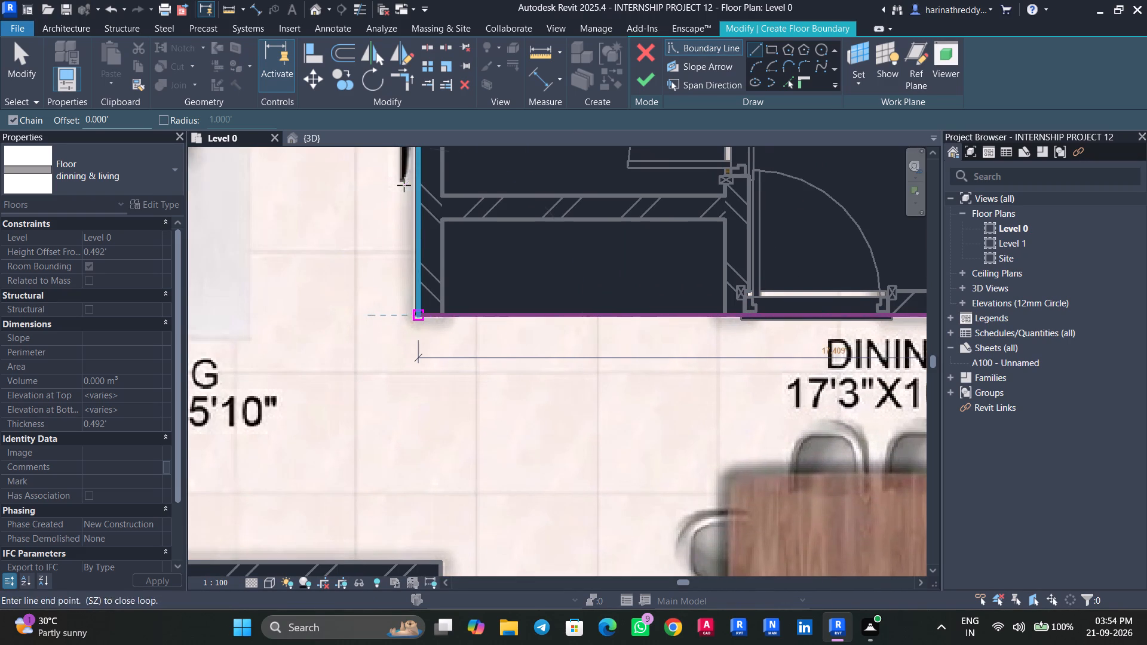
pyautogui.moveTo(405, 190); pyautogui.dragTo(419, 403, button='middle')
pyautogui.moveTo(425, 253); pyautogui.dragTo(429, 413, button='middle')
pyautogui.moveTo(416, 294); pyautogui.dragTo(437, 411, button='middle')
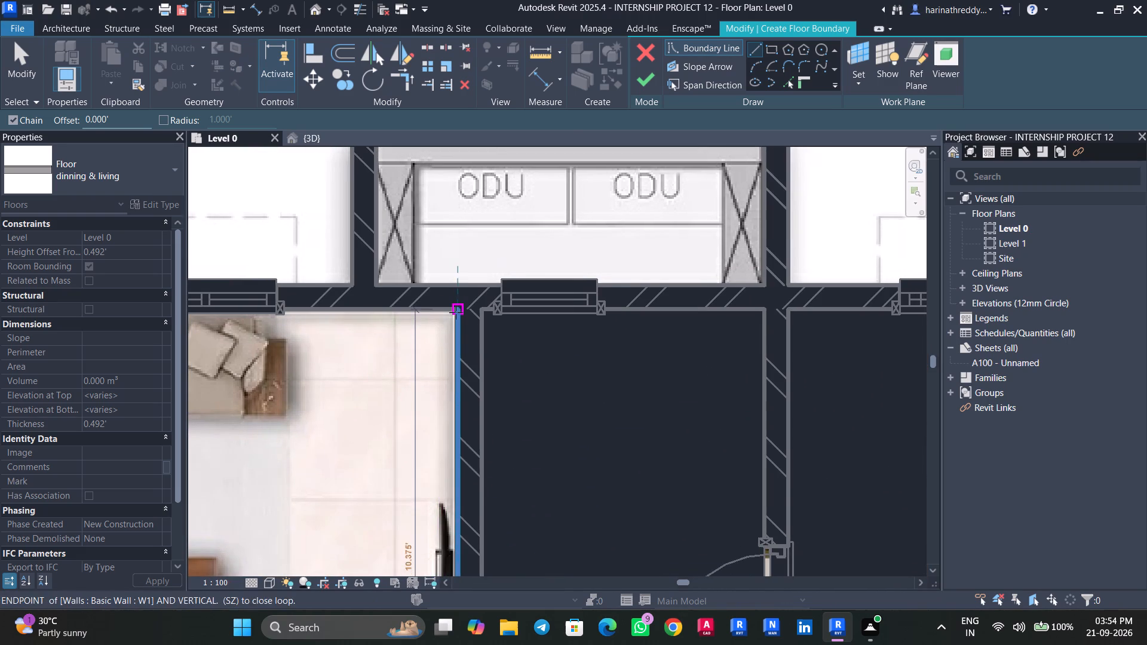
pyautogui.click(456, 312)
pyautogui.moveTo(322, 318); pyautogui.dragTo(731, 296, button='middle')
pyautogui.click(373, 290)
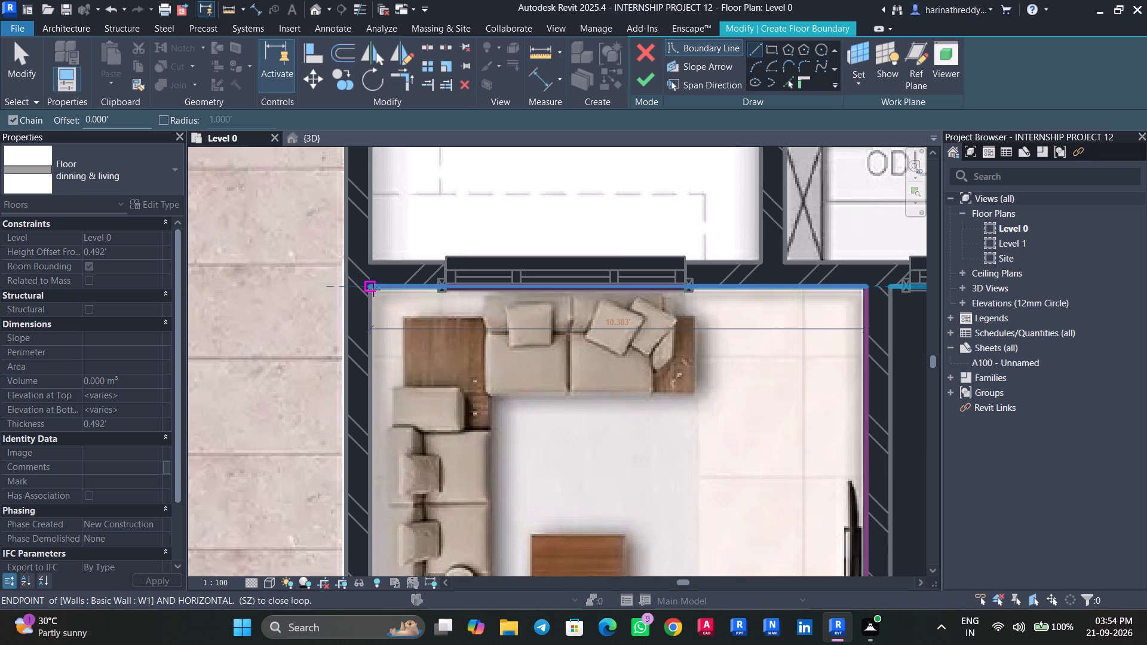
# Continue unit 2's boundary down the living room's entrance wall and about 10.9' along the bedroom wall beside the entrance door.
pyautogui.scroll(1, 376, 378)
pyautogui.moveTo(376, 374); pyautogui.dragTo(404, 142, button='middle')
pyautogui.moveTo(404, 365); pyautogui.dragTo(404, 78, button='middle')
pyautogui.moveTo(381, 352); pyautogui.dragTo(381, 107, button='middle')
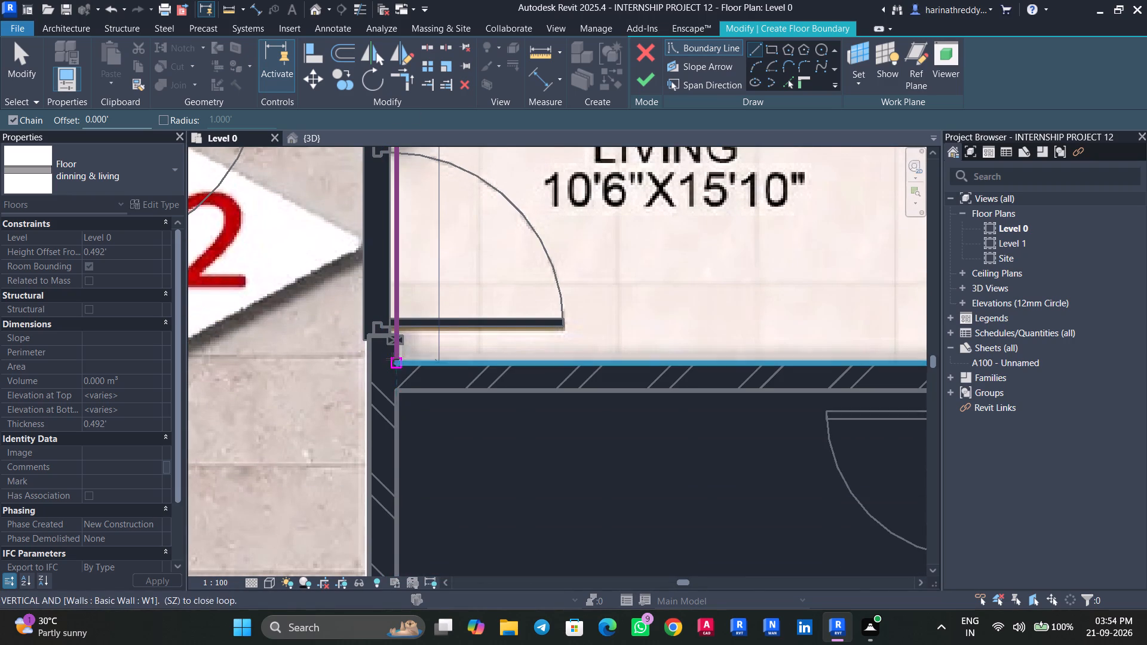
pyautogui.click(395, 360)
pyautogui.moveTo(545, 340); pyautogui.dragTo(287, 296, button='middle')
pyautogui.moveTo(680, 314); pyautogui.dragTo(496, 279, button='middle')
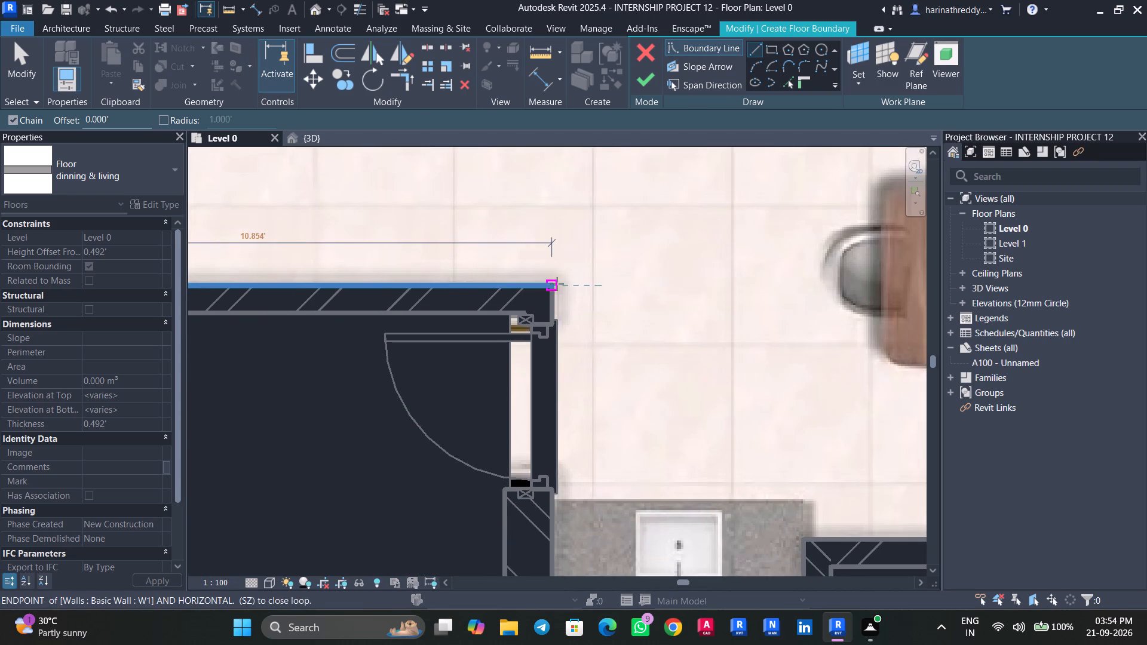
pyautogui.click(557, 284)
# Continue unit 2's boundary past the bedroom door and around the sink counter recess, with a back line about 4.6' long.
pyautogui.moveTo(572, 361); pyautogui.dragTo(556, 56, button='middle')
pyautogui.click(535, 301)
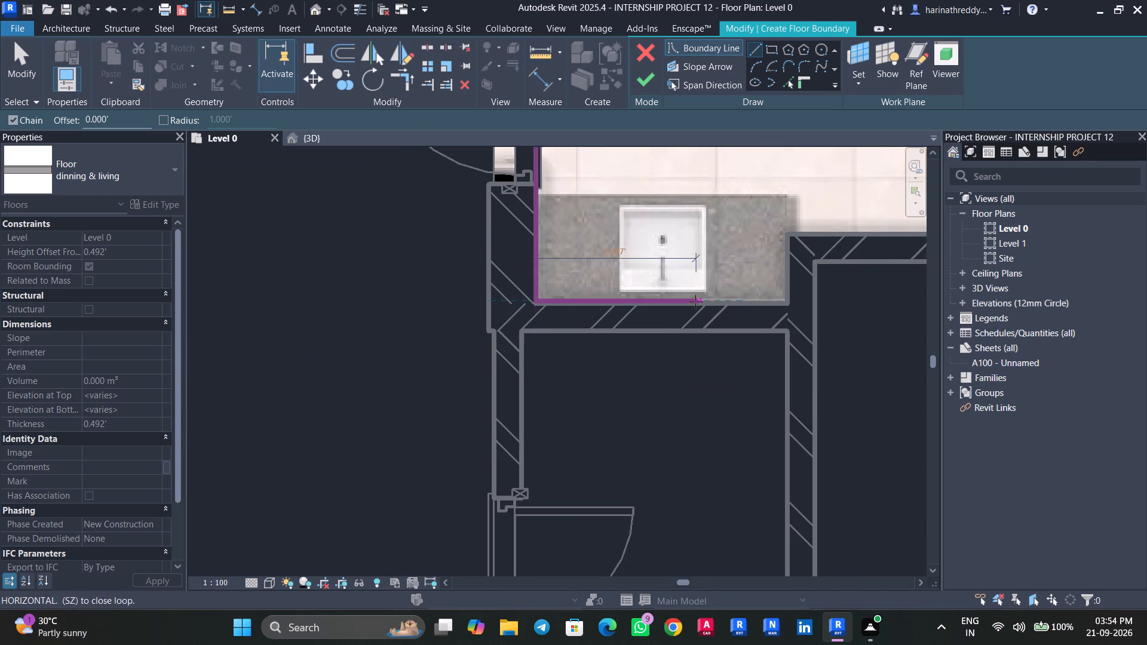
pyautogui.moveTo(689, 302); pyautogui.dragTo(458, 304, button='middle')
pyautogui.scroll(1, 458, 304)
pyautogui.click(571, 302)
pyautogui.click(566, 224)
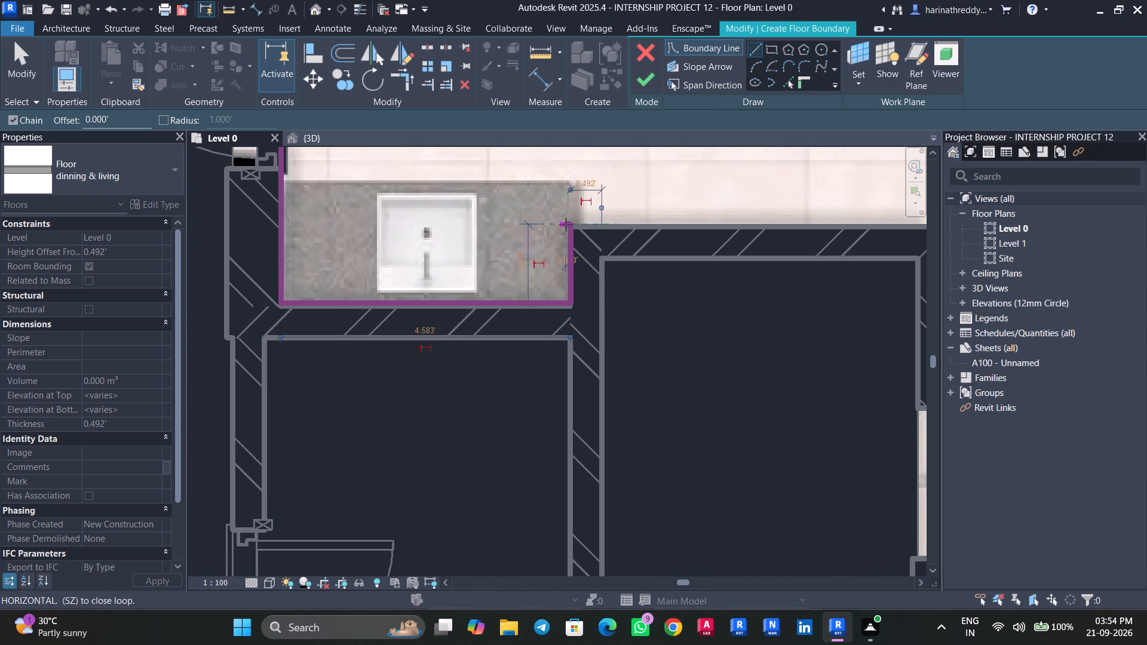
# Close unit 2's boundary along the dining wall from the sink recess to the balcony wall corner.
pyautogui.moveTo(557, 228); pyautogui.dragTo(251, 234, button='middle')
pyautogui.moveTo(628, 233); pyautogui.dragTo(330, 259, button='middle')
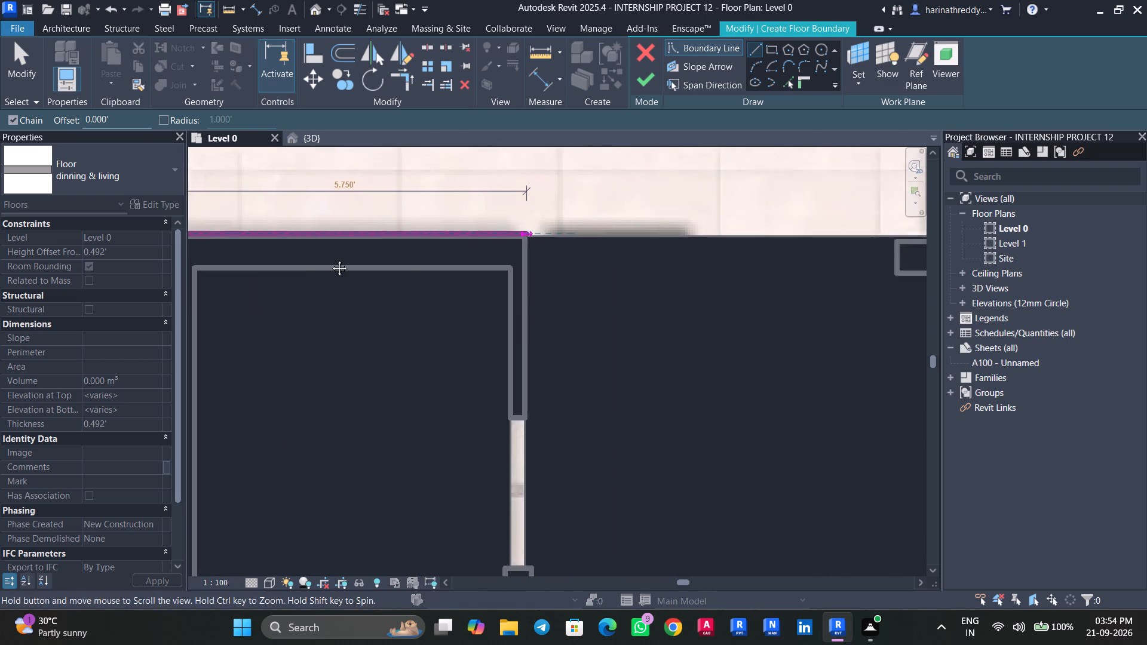
pyautogui.moveTo(330, 259); pyautogui.dragTo(275, 272, button='middle')
pyautogui.click(695, 274)
pyautogui.press('Escape')
pyautogui.press('Escape')
pyautogui.scroll(-2, 633, 293)
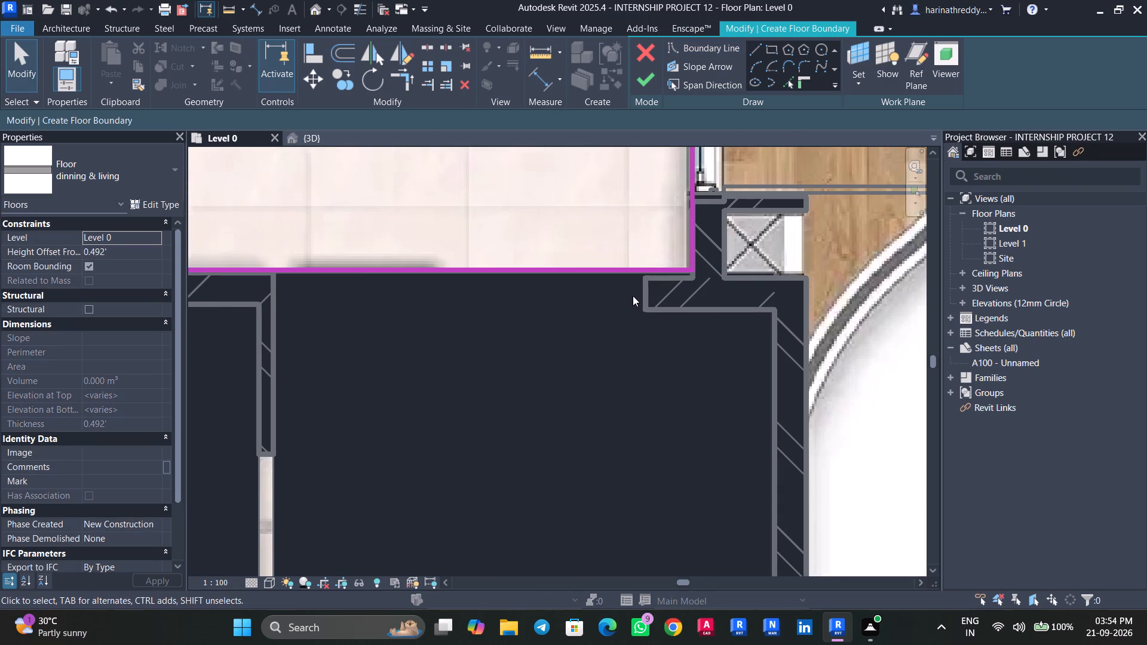
# Nudge the boundary line behind unit 2's sink counter down by one increment, toward the wall face.
pyautogui.scroll(-13, 633, 296)
pyautogui.scroll(12, 534, 297)
pyautogui.scroll(5, 485, 317)
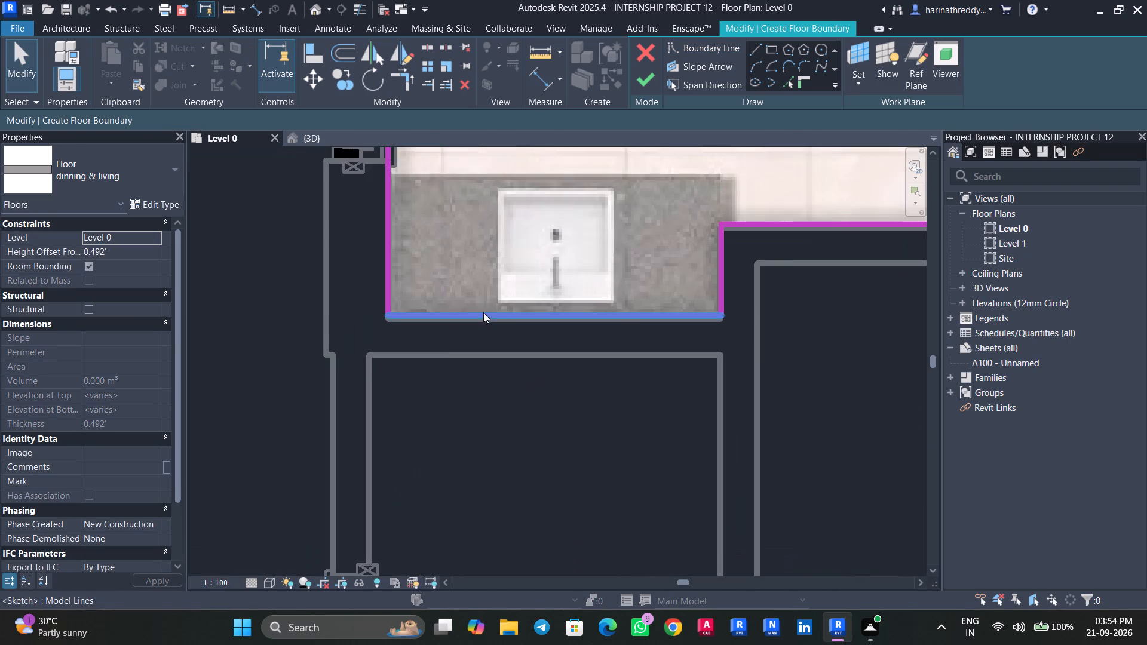
pyautogui.click(483, 311)
pyautogui.press('Down')
pyautogui.press('Escape')
pyautogui.scroll(-4, 516, 247)
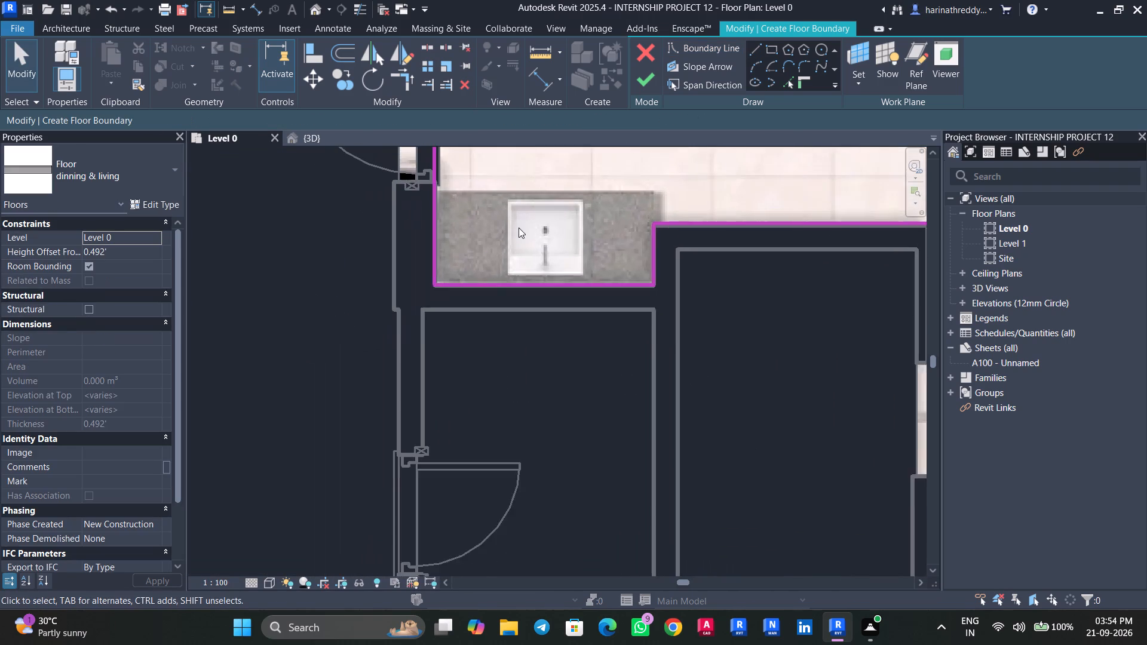
# Check unit 2's finished boundary around the sink recess and across the living and dining area.
pyautogui.moveTo(527, 261); pyautogui.dragTo(529, 371, button='middle')
pyautogui.scroll(-5, 511, 297)
pyautogui.scroll(4, 471, 250)
pyautogui.click(473, 248)
pyautogui.scroll(-1, 530, 227)
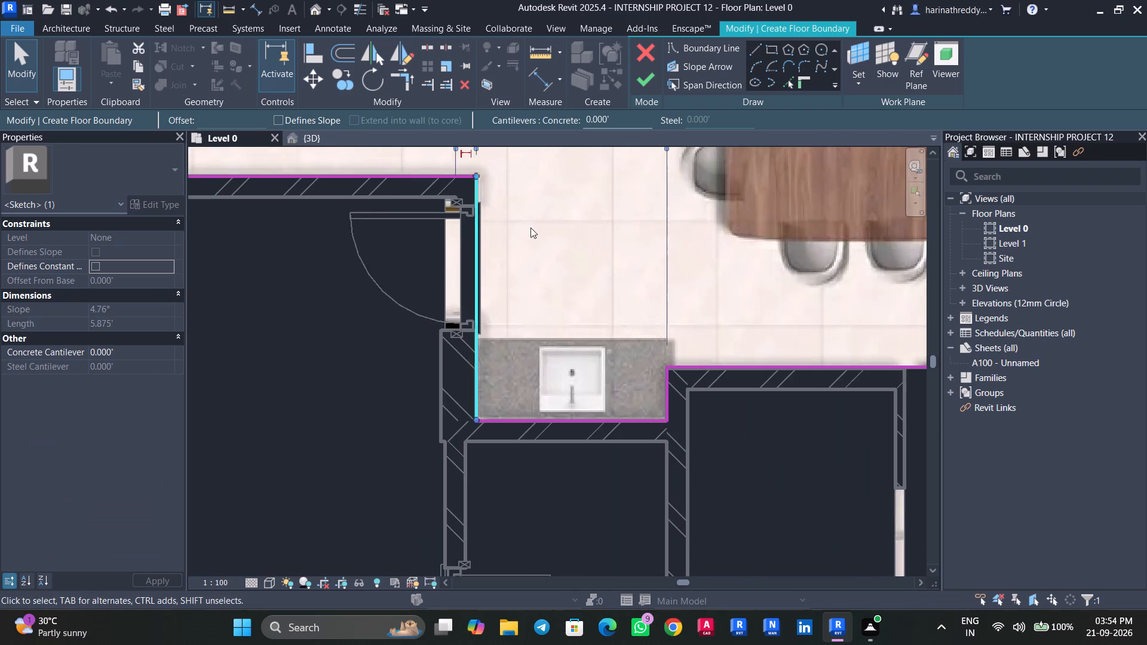
pyautogui.scroll(-2, 530, 228)
pyautogui.moveTo(532, 242); pyautogui.dragTo(563, 402, button='middle')
pyautogui.scroll(-5, 559, 313)
pyautogui.press('Escape')
pyautogui.moveTo(418, 249); pyautogui.dragTo(449, 373, button='middle')
pyautogui.scroll(-2, 491, 301)
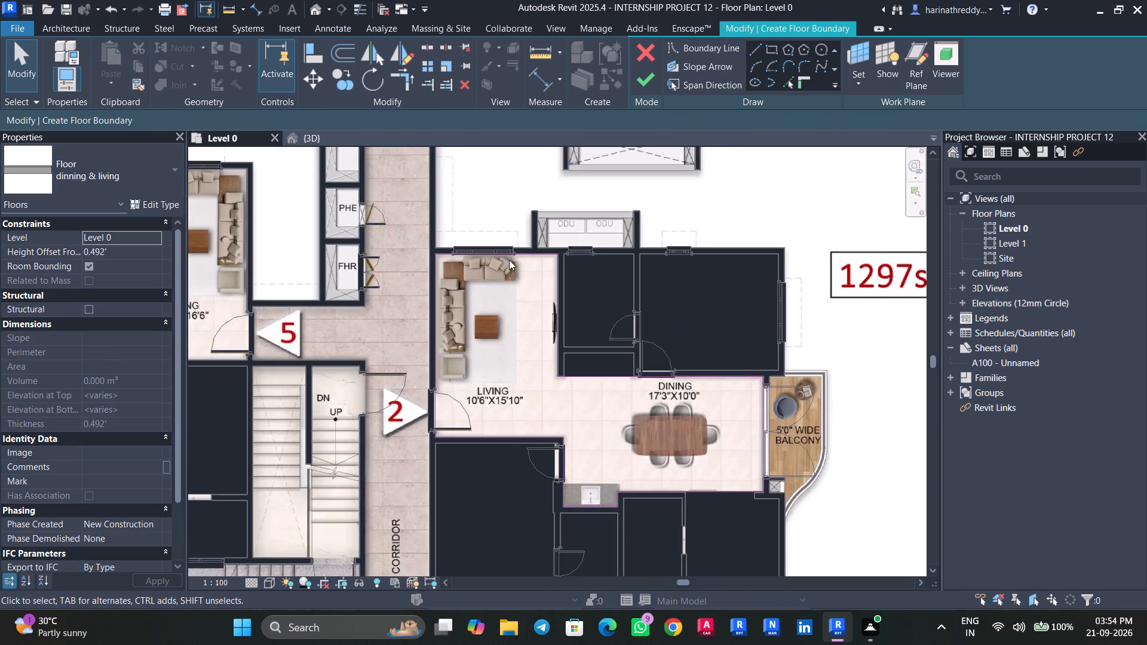
# Sketch a rectangular floor boundary around unit 8's study, from the outer wall corner to the corner beside its door.
pyautogui.moveTo(533, 227); pyautogui.dragTo(537, 382, button='middle')
pyautogui.moveTo(544, 325); pyautogui.dragTo(543, 438, button='middle')
pyautogui.scroll(-8, 533, 332)
pyautogui.moveTo(554, 311); pyautogui.dragTo(585, 449, button='middle')
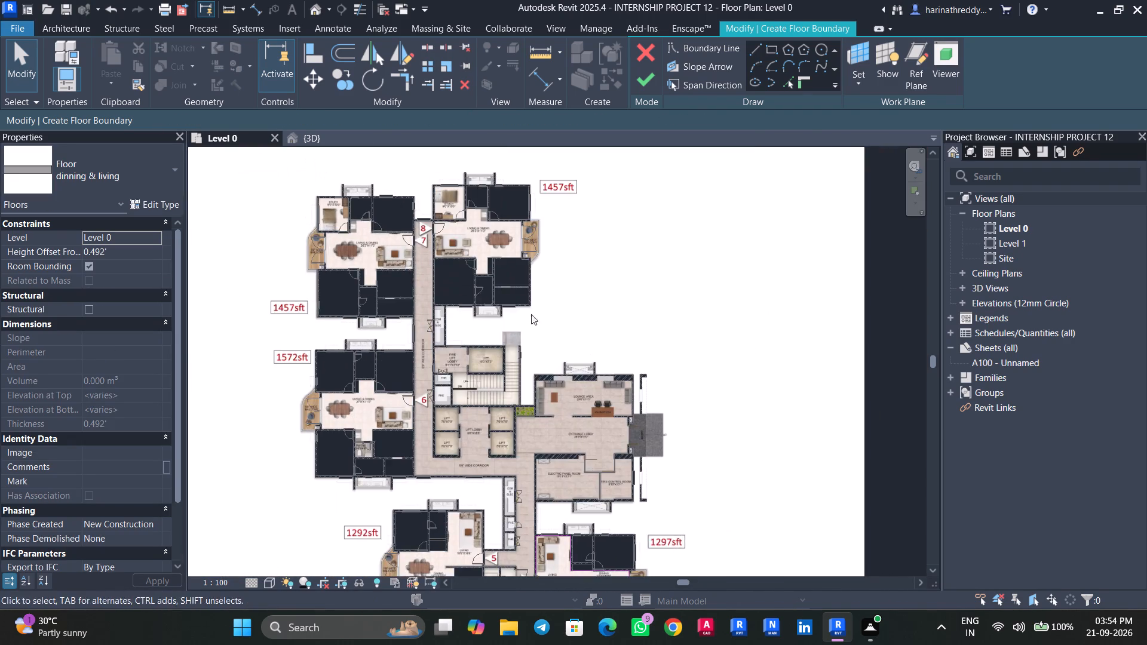
pyautogui.moveTo(532, 338); pyautogui.dragTo(558, 433, button='middle')
pyautogui.scroll(10, 474, 302)
pyautogui.scroll(-3, 518, 403)
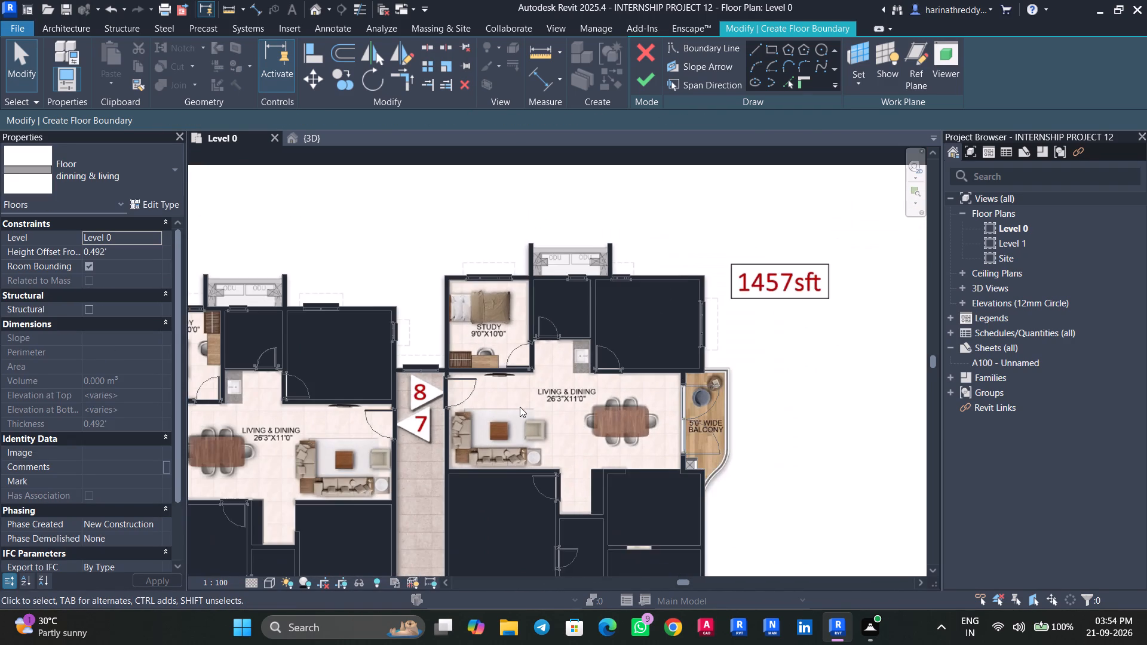
pyautogui.moveTo(527, 411); pyautogui.dragTo(602, 344, button='middle')
pyautogui.scroll(4, 593, 363)
pyautogui.moveTo(592, 364); pyautogui.dragTo(637, 431, button='middle')
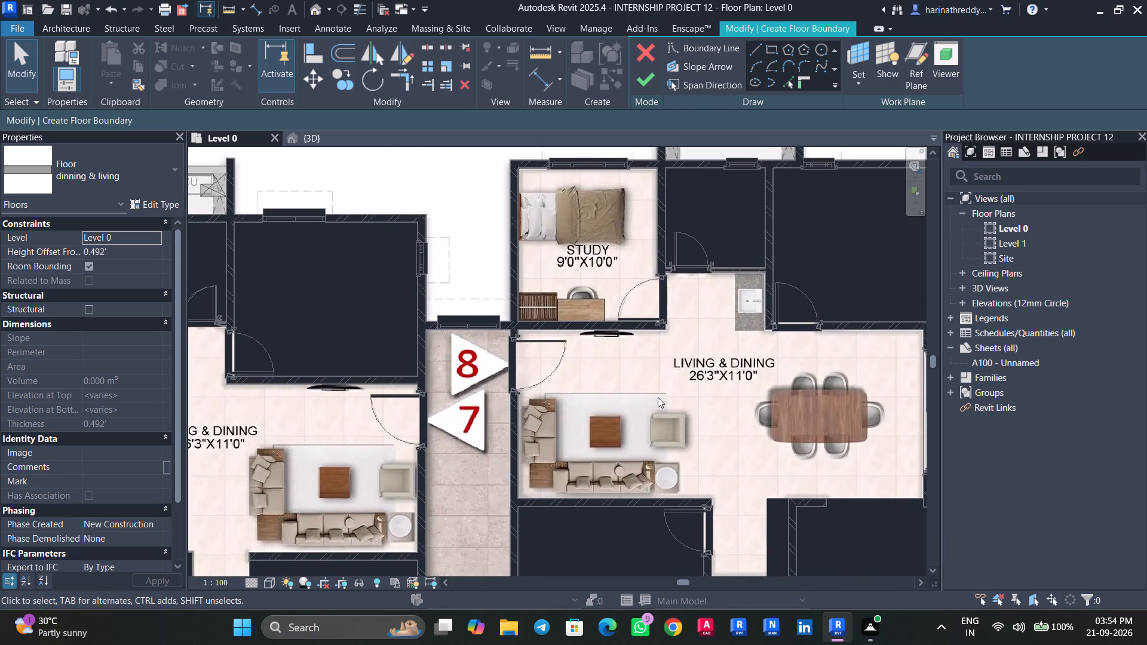
pyautogui.click(753, 49)
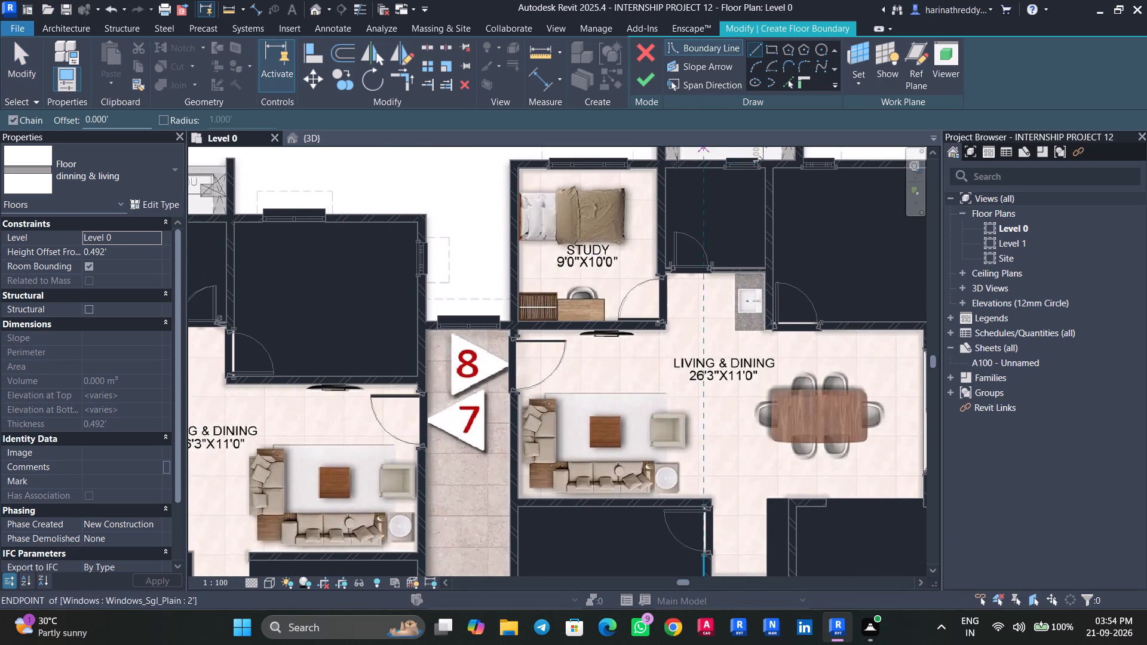
pyautogui.press('Escape')
pyautogui.click(772, 51)
pyautogui.scroll(3, 563, 196)
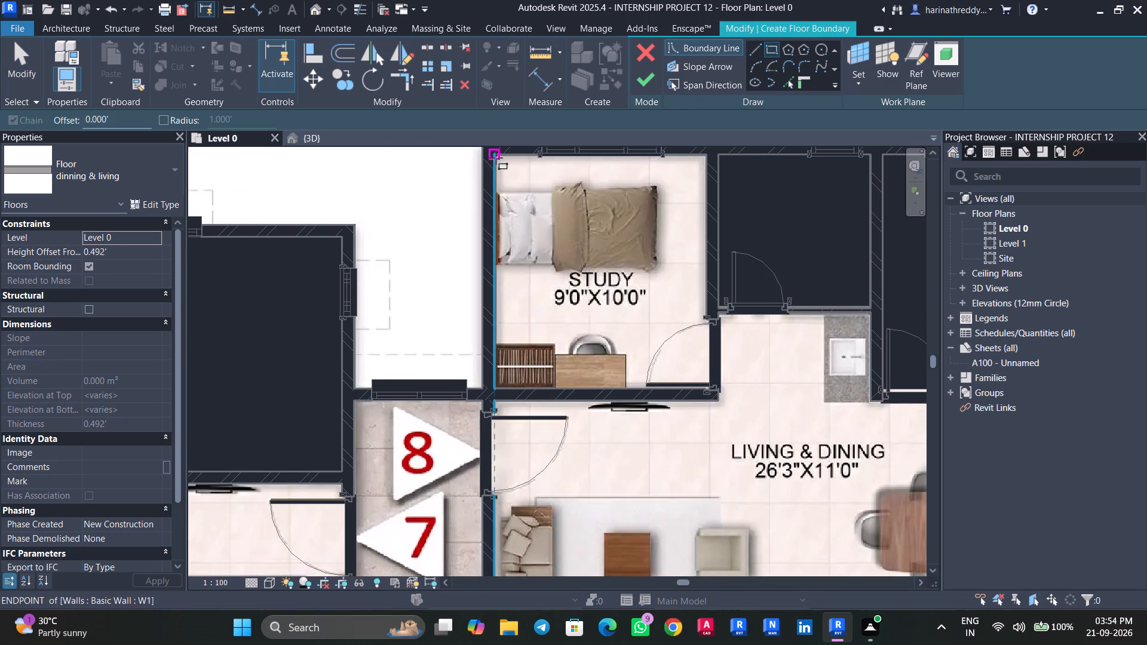
pyautogui.click(495, 156)
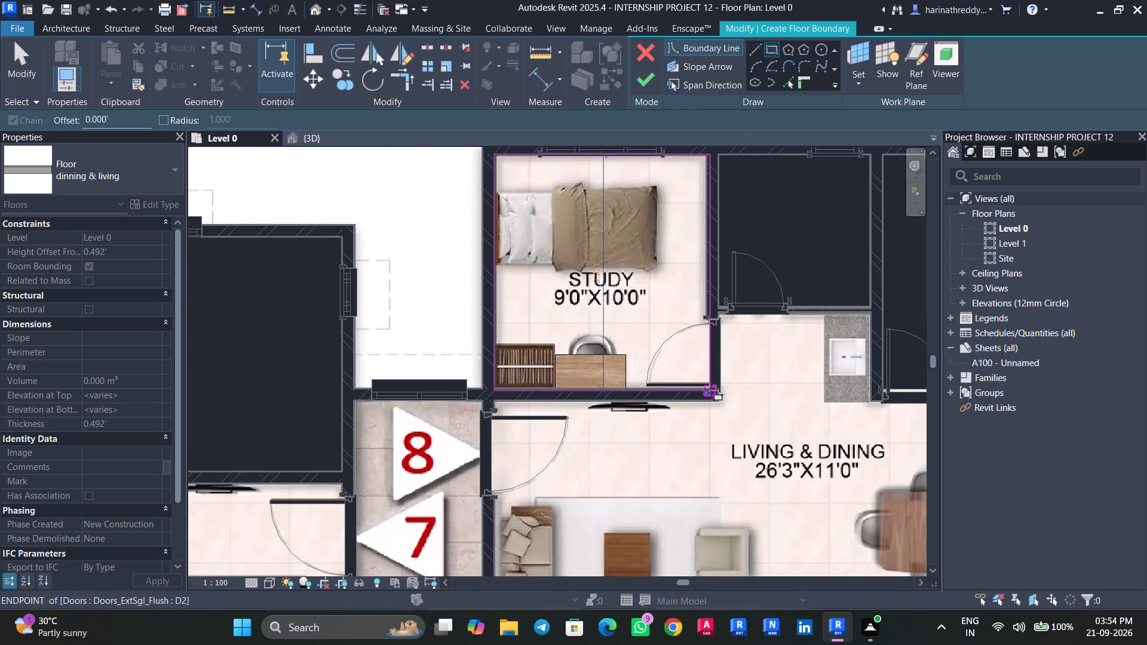
pyautogui.click(711, 388)
pyautogui.press('Escape')
# Sketch a rectangular floor boundary about 8.7' wide around unit 7's study, between its inner wall corners.
pyautogui.scroll(-8, 729, 422)
pyautogui.scroll(1, 730, 415)
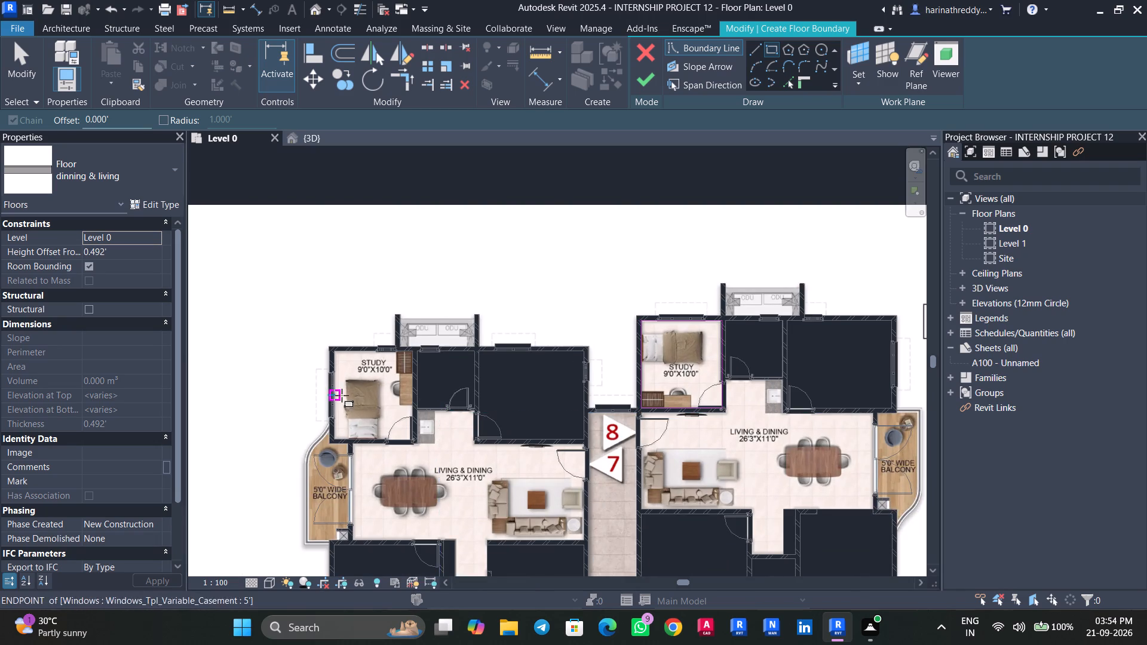
pyautogui.moveTo(343, 395); pyautogui.dragTo(431, 320, button='middle')
pyautogui.scroll(3, 425, 297)
pyautogui.click(421, 264)
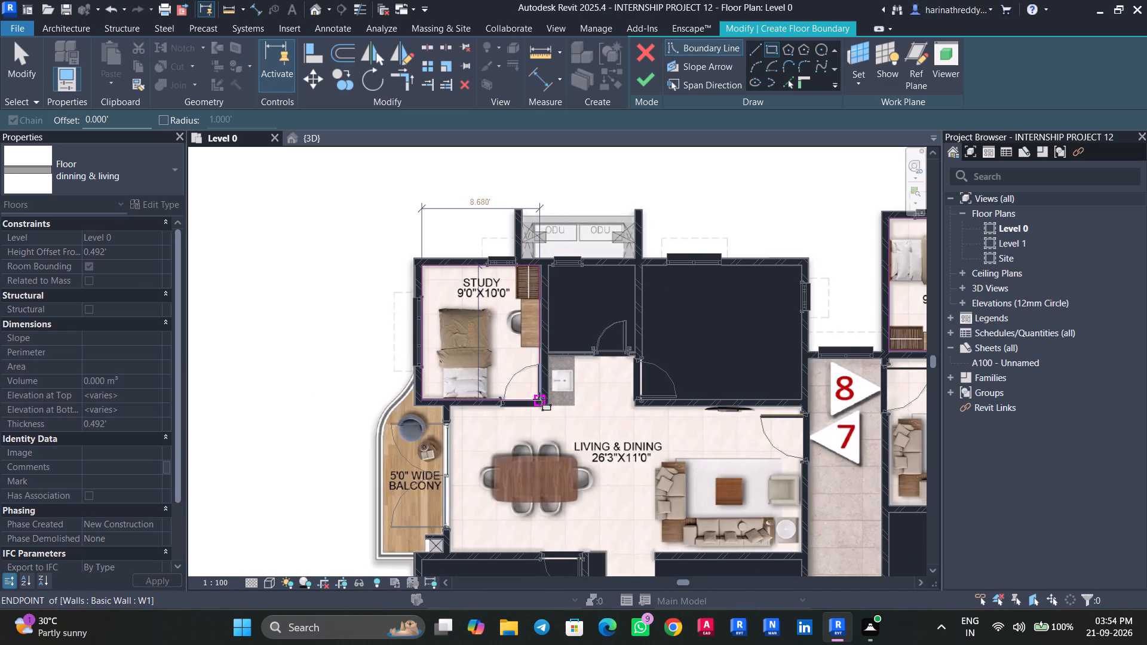
pyautogui.click(539, 398)
pyautogui.press('Escape')
# Look over units 6, 5 and the rest of the floor plan for remaining rooms that need a boundary.
pyautogui.scroll(1, 528, 441)
pyautogui.moveTo(528, 442); pyautogui.dragTo(509, 244, button='middle')
pyautogui.scroll(-13, 522, 328)
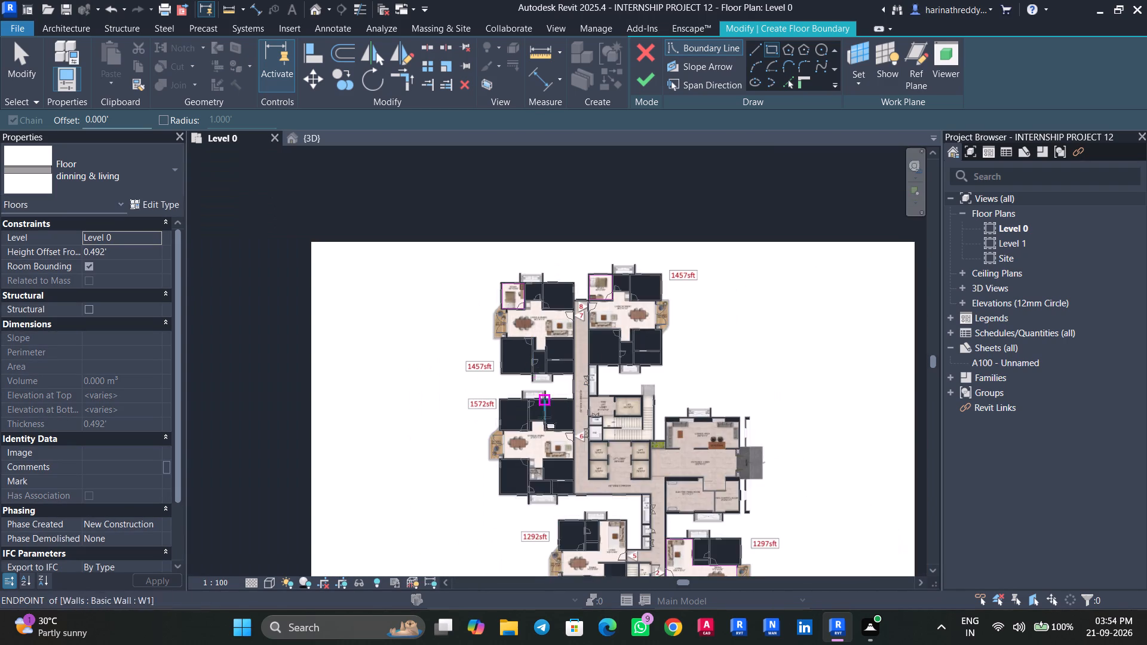
pyautogui.moveTo(545, 424); pyautogui.dragTo(545, 247, button='middle')
pyautogui.scroll(6, 524, 309)
pyautogui.scroll(6, 551, 366)
pyautogui.moveTo(552, 366); pyautogui.dragTo(553, 374, button='middle')
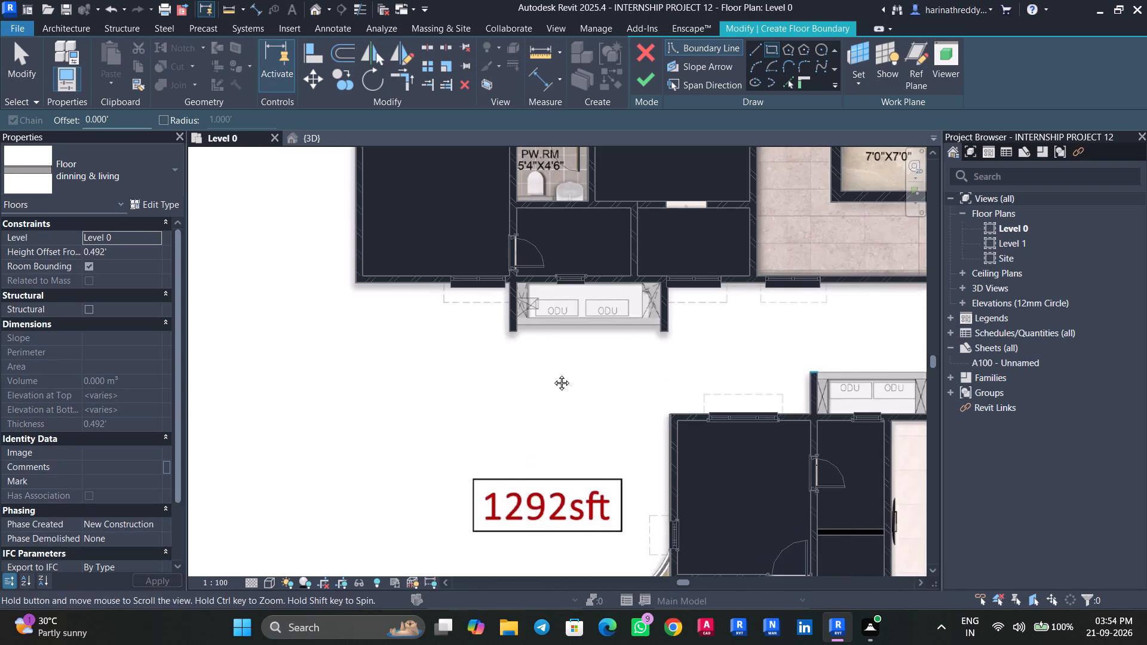
pyautogui.moveTo(553, 374); pyautogui.dragTo(516, 459, button='middle')
pyautogui.scroll(-5, 497, 454)
pyautogui.moveTo(497, 454); pyautogui.dragTo(489, 443, button='middle')
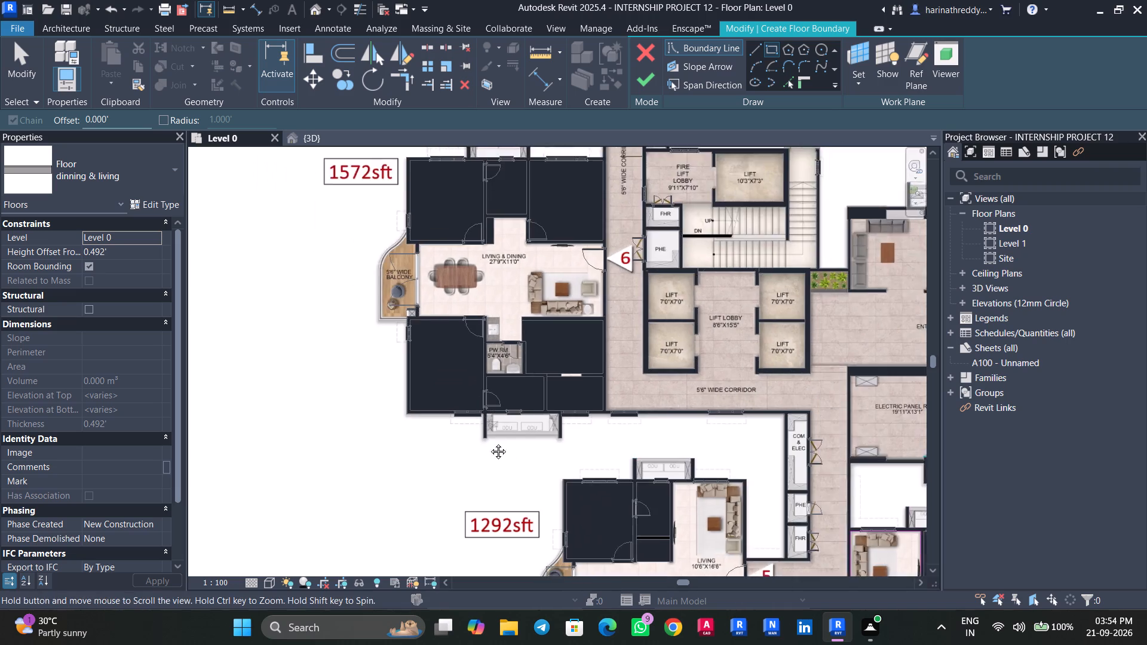
pyautogui.moveTo(489, 443); pyautogui.dragTo(415, 239, button='middle')
pyautogui.scroll(-7, 401, 266)
pyautogui.moveTo(401, 268); pyautogui.dragTo(412, 429, button='middle')
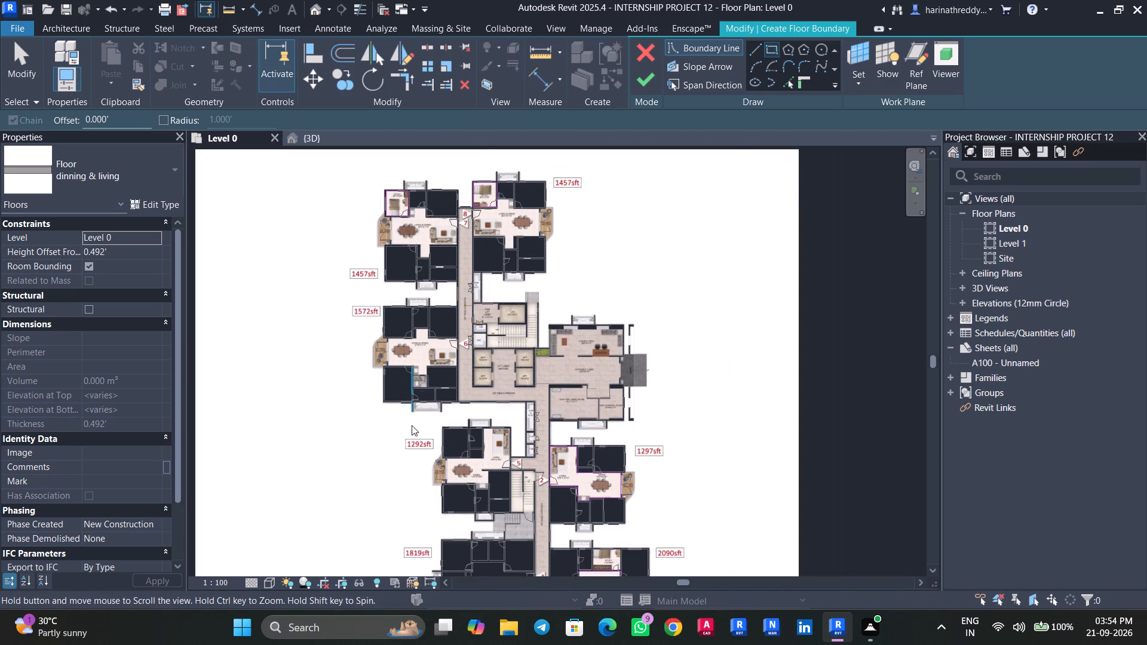
# Start unit 8's living & dining boundary from the entrance corner along the study wall, up past the study door and across behind the sink counter.
pyautogui.scroll(12, 469, 205)
pyautogui.moveTo(505, 237); pyautogui.dragTo(491, 377, button='middle')
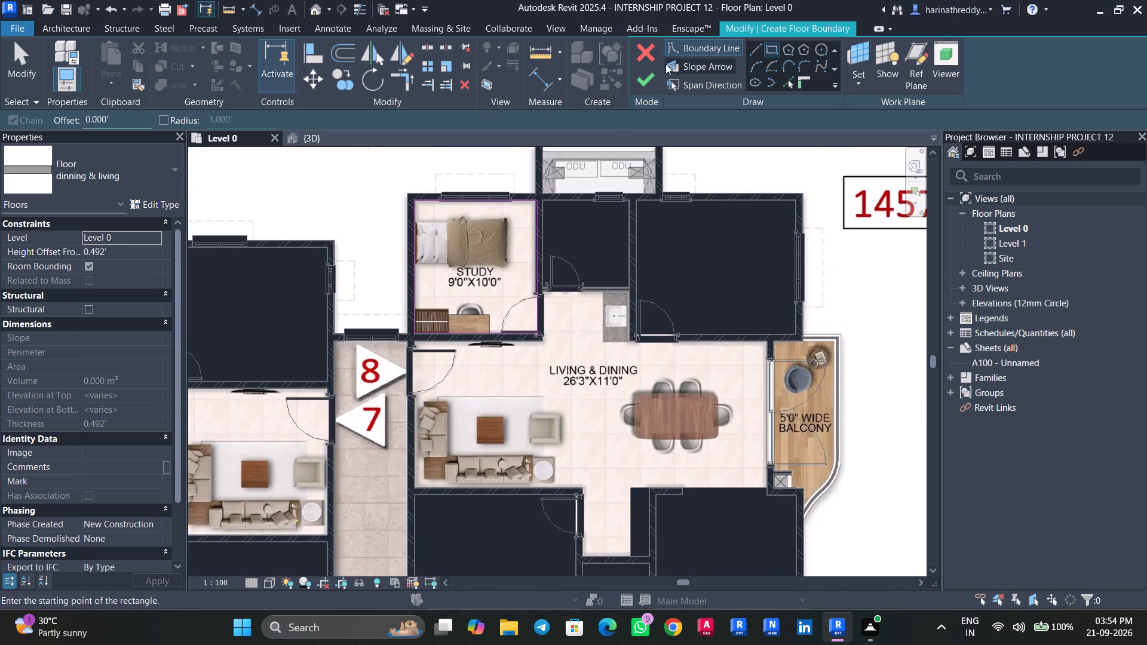
pyautogui.click(752, 48)
pyautogui.scroll(4, 530, 303)
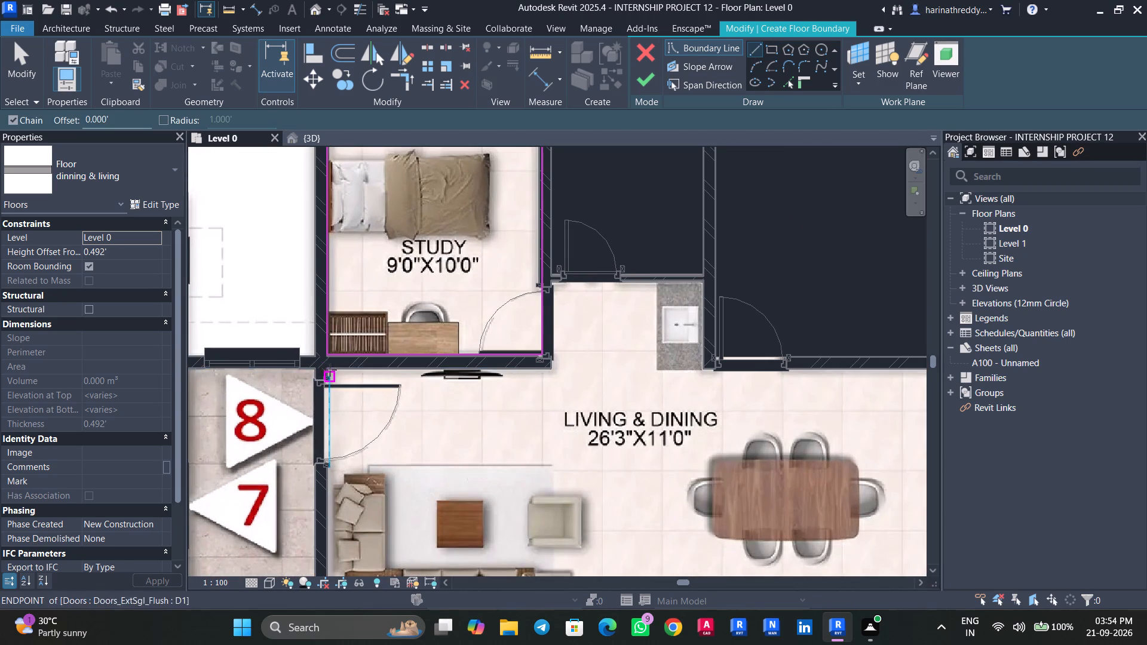
pyautogui.click(327, 367)
pyautogui.click(551, 370)
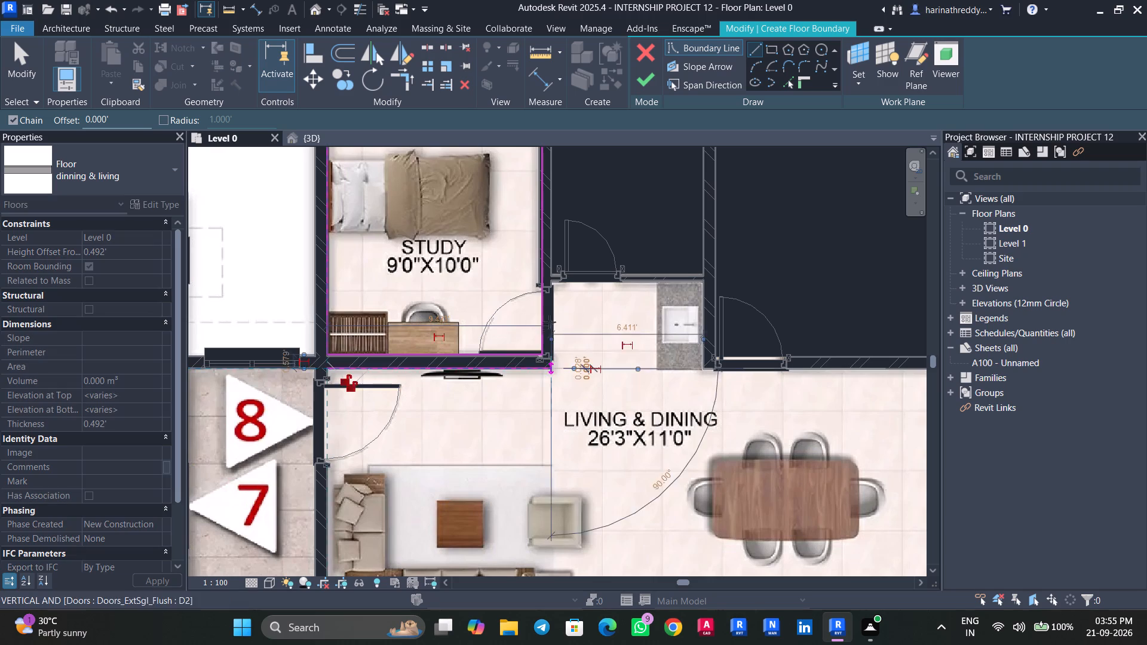
pyautogui.scroll(12, 557, 284)
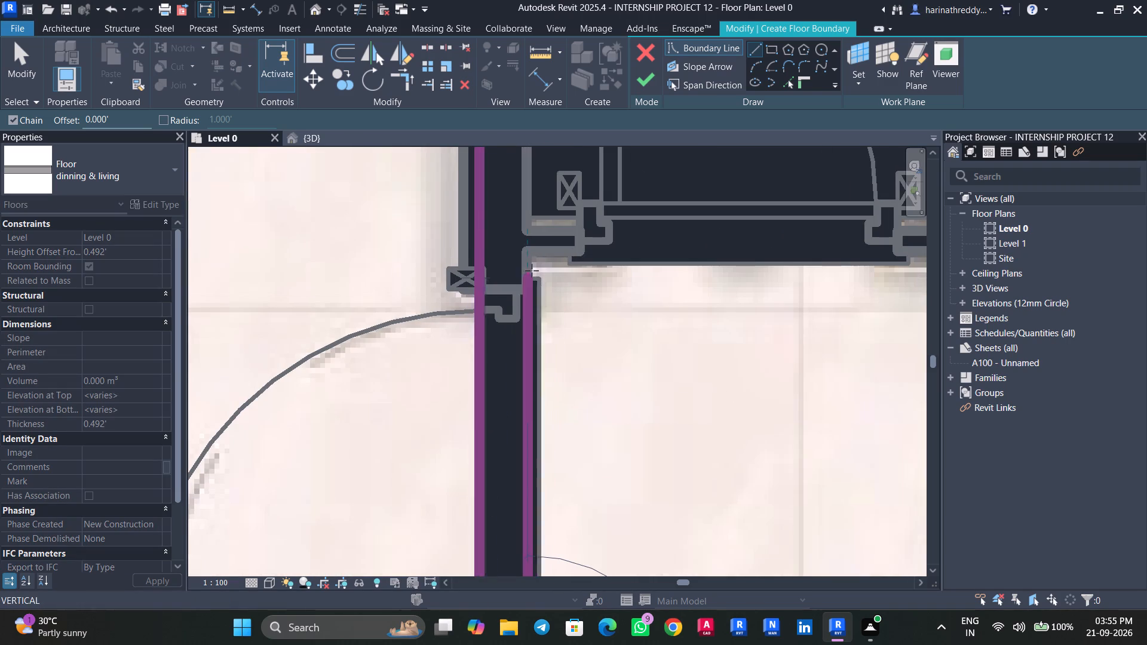
pyautogui.click(533, 262)
pyautogui.moveTo(680, 273); pyautogui.dragTo(348, 315, button='middle')
pyautogui.moveTo(788, 302); pyautogui.dragTo(319, 345, button='middle')
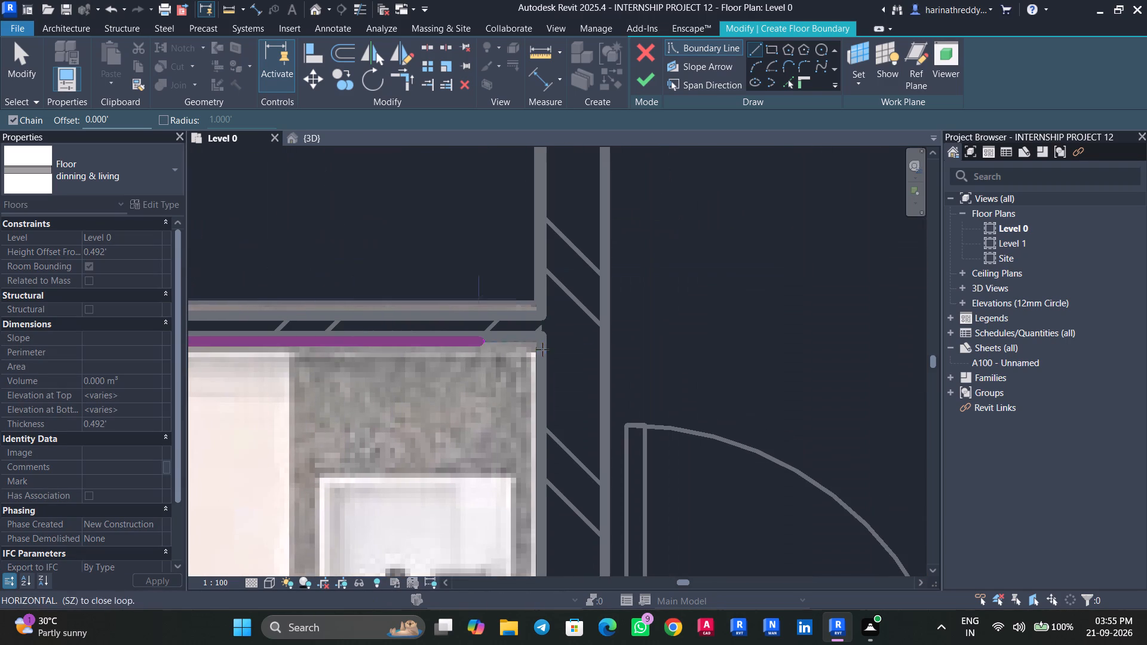
pyautogui.click(538, 345)
# Continue unit 8's boundary down beside the sink counter and about 10.1' along the bedroom wall to the balcony wall corner.
pyautogui.scroll(-1, 514, 466)
pyautogui.moveTo(515, 461); pyautogui.dragTo(515, 192, button='middle')
pyautogui.moveTo(529, 425); pyautogui.dragTo(516, 264, button='middle')
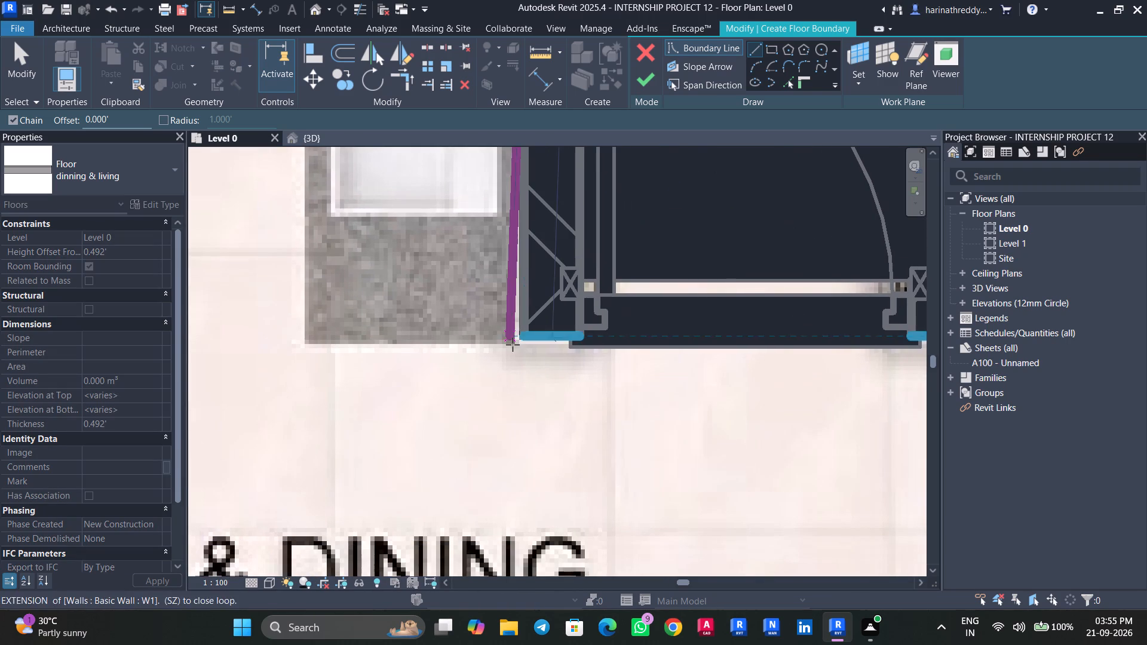
pyautogui.click(522, 351)
pyautogui.moveTo(755, 351); pyautogui.dragTo(201, 364, button='middle')
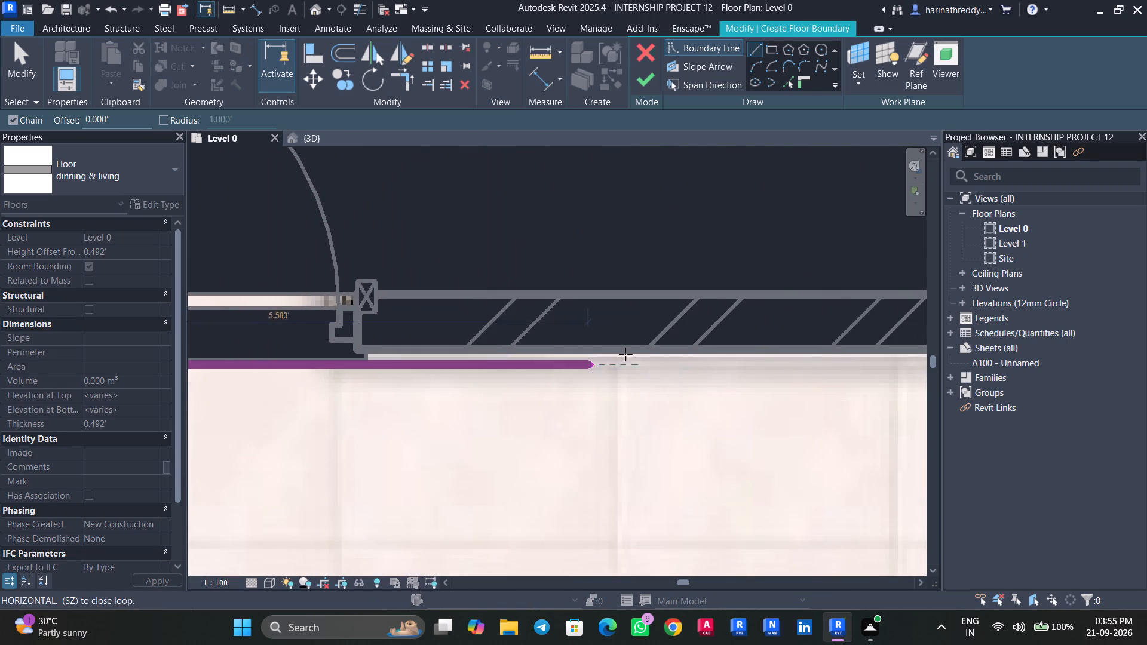
pyautogui.moveTo(605, 357); pyautogui.dragTo(139, 363, button='middle')
pyautogui.click(619, 357)
pyautogui.press('Escape')
pyautogui.press('Escape')
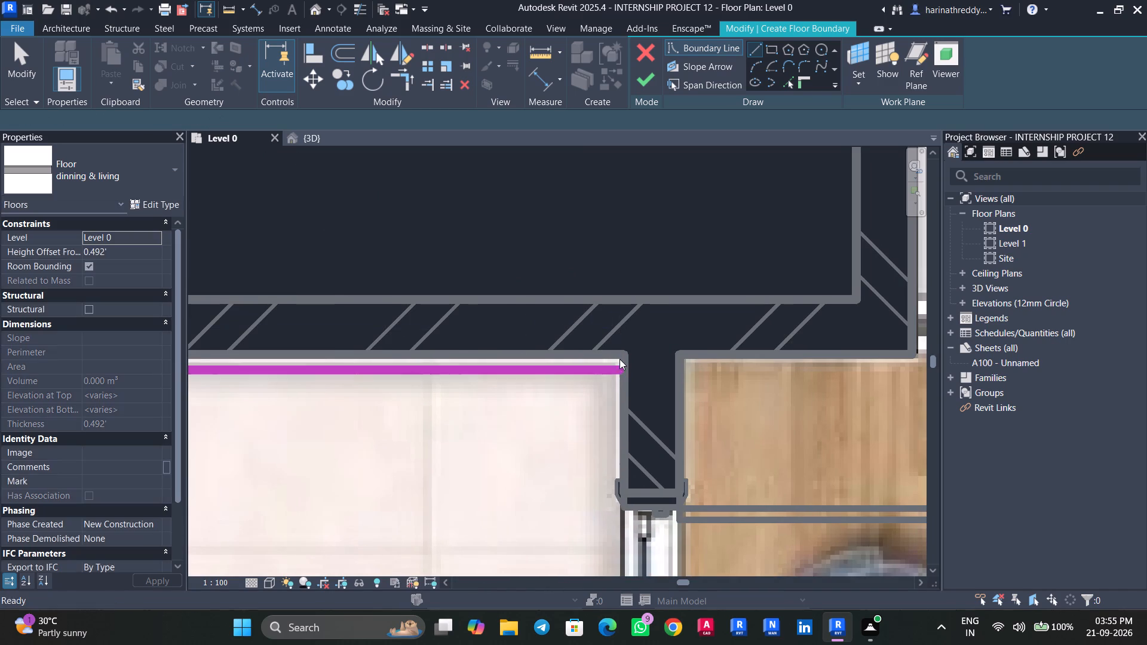
pyautogui.press('Escape')
# Nudge unit 8's boundary line along the dining area's bedroom wall up four increments, toward the wall face.
pyautogui.click(605, 370)
pyautogui.press('Up')
pyautogui.press('Up')
pyautogui.press('Up')
pyautogui.press('Up')
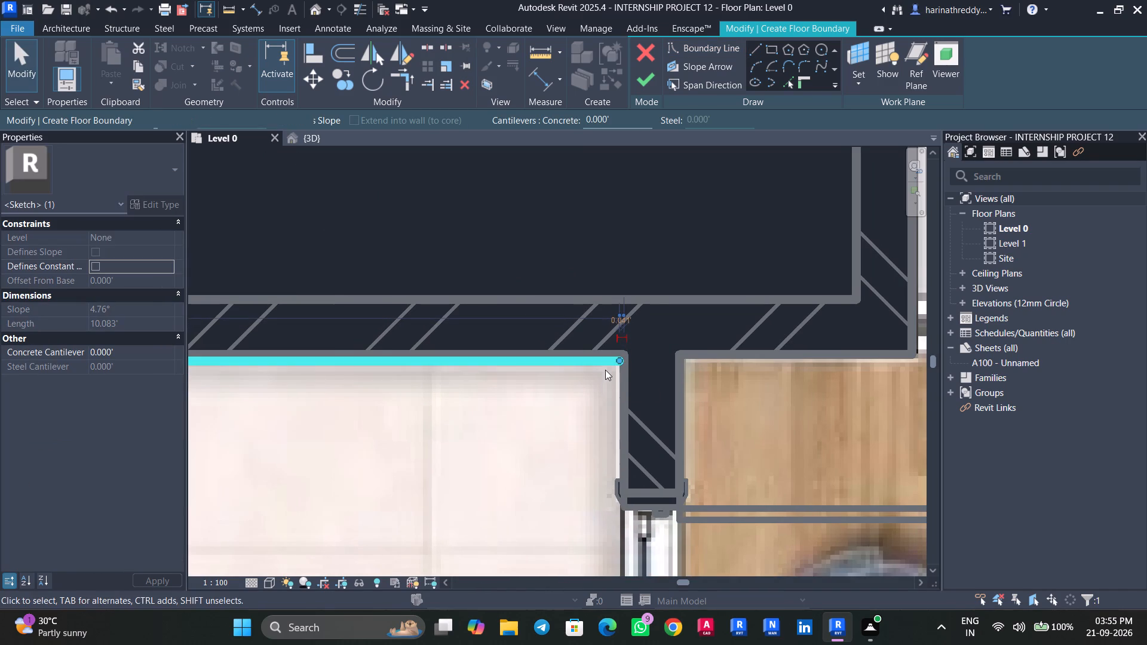
# Continue unit 8's boundary down the balcony wall and back along the dining room's lower wall to the passage corner.
pyautogui.moveTo(755, 43); pyautogui.dragTo(754, 48)
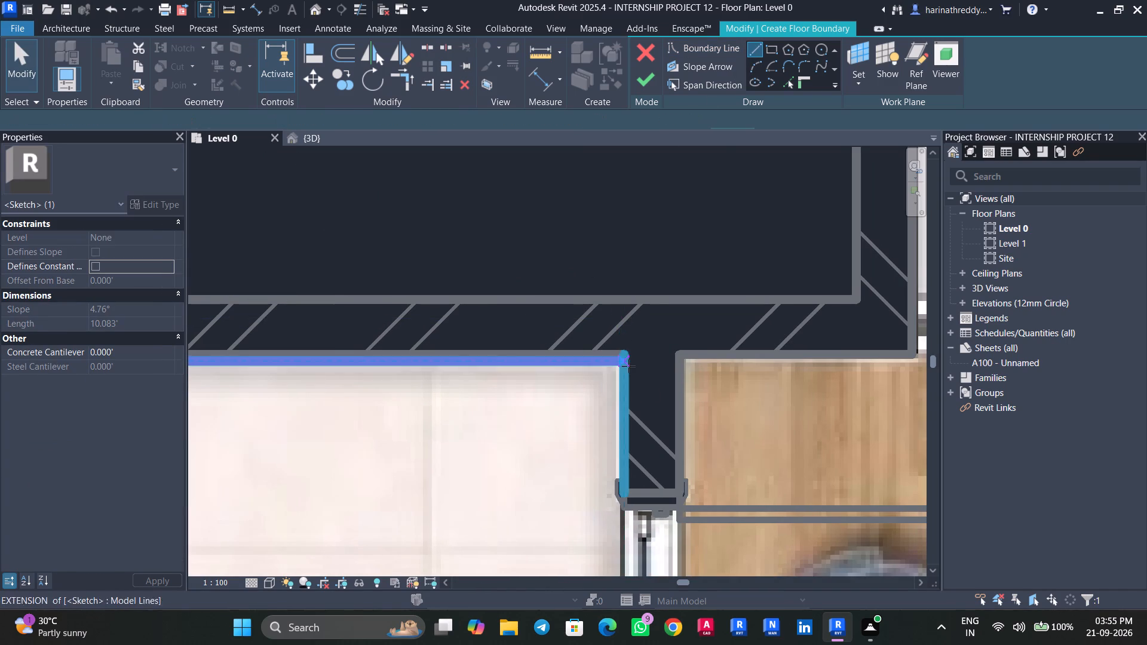
pyautogui.click(624, 364)
pyautogui.moveTo(601, 475); pyautogui.dragTo(597, 106, button='middle')
pyautogui.moveTo(605, 450); pyautogui.dragTo(609, 179, button='middle')
pyautogui.scroll(1, 588, 464)
pyautogui.moveTo(588, 459); pyautogui.dragTo(573, 193, button='middle')
pyautogui.scroll(1, 548, 462)
pyautogui.moveTo(550, 446); pyautogui.dragTo(555, 245, button='middle')
pyautogui.moveTo(582, 447); pyautogui.dragTo(582, 254, button='middle')
pyautogui.scroll(1, 582, 421)
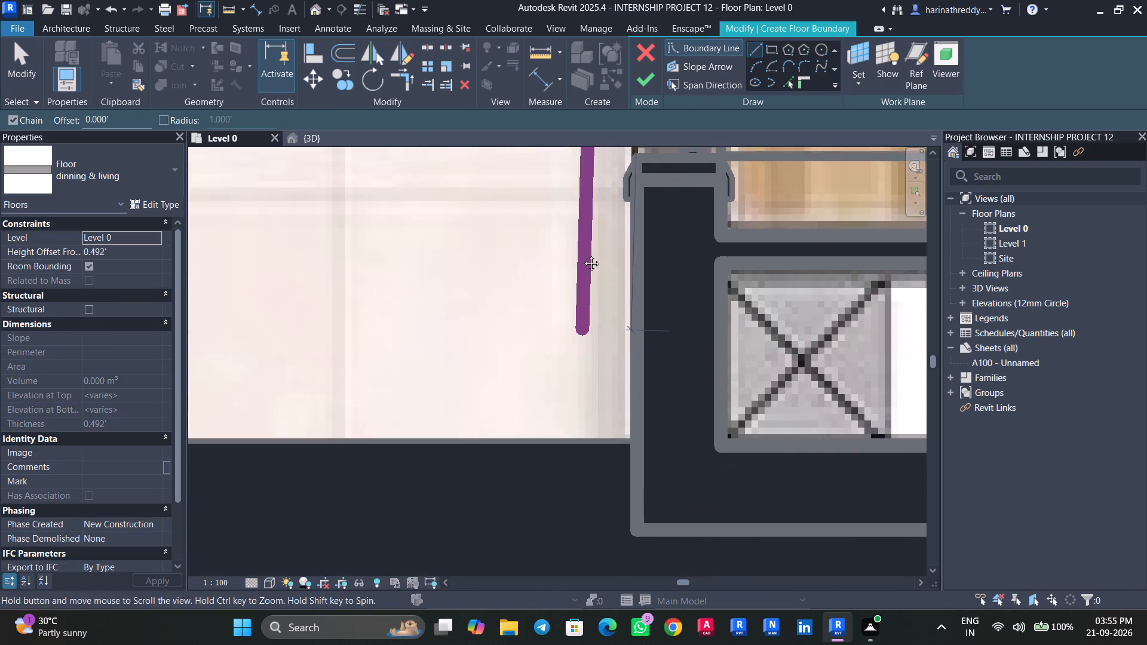
pyautogui.moveTo(582, 254); pyautogui.dragTo(583, 244, button='middle')
pyautogui.click(627, 363)
pyautogui.moveTo(443, 361); pyautogui.dragTo(832, 346, button='middle')
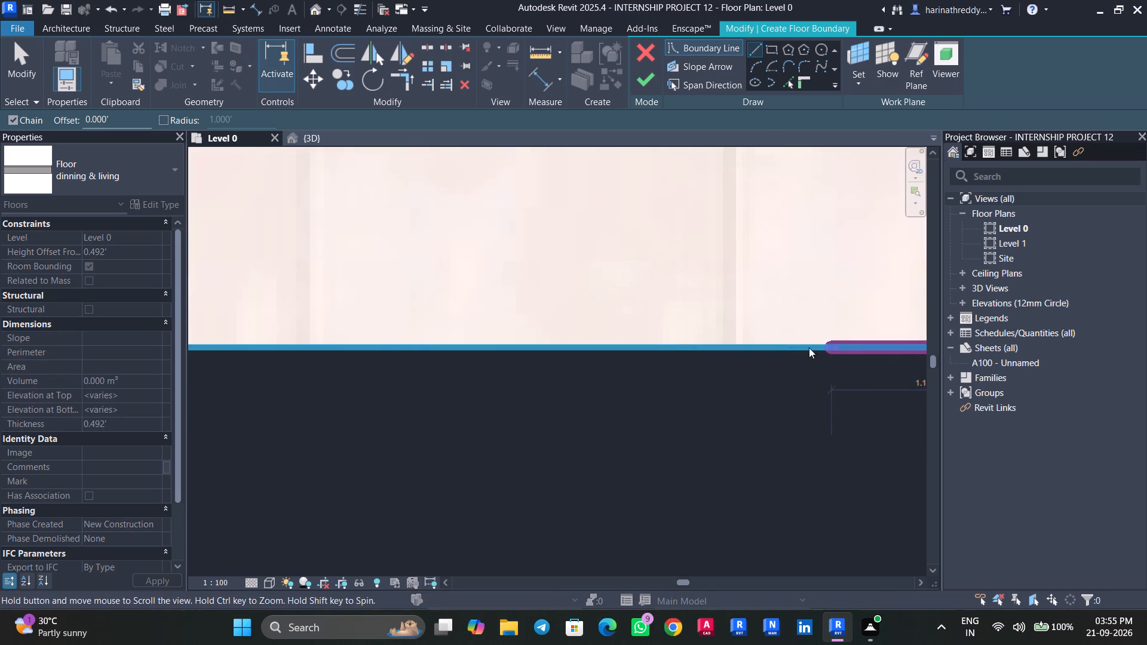
pyautogui.moveTo(418, 348); pyautogui.dragTo(888, 321, button='middle')
pyautogui.moveTo(369, 341); pyautogui.dragTo(969, 366, button='middle')
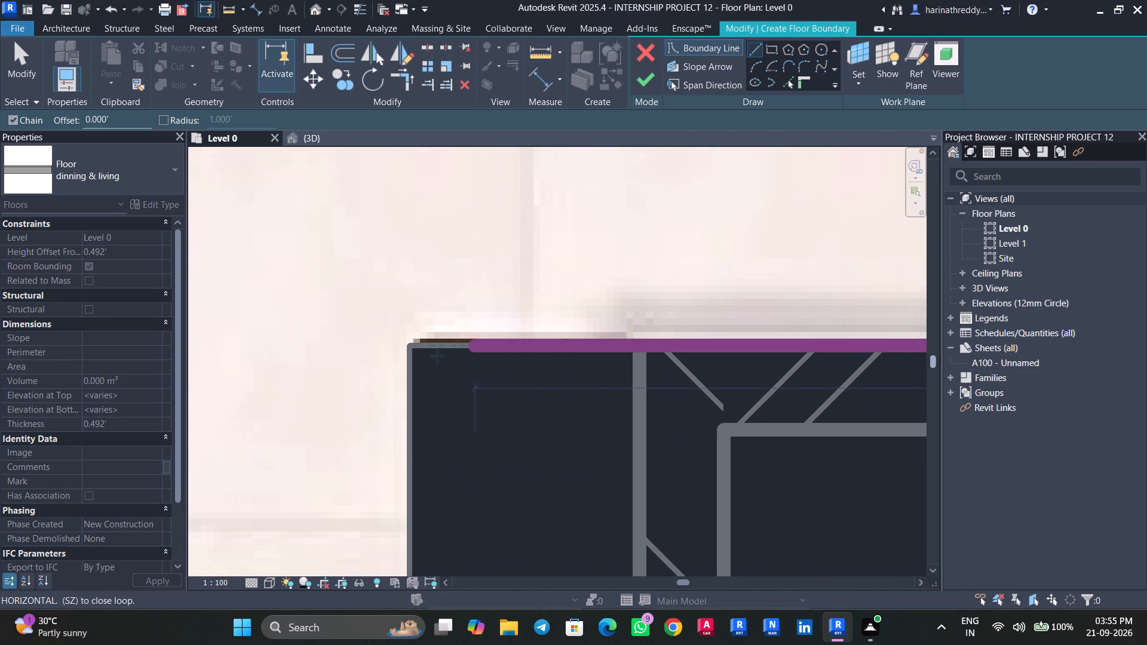
pyautogui.click(412, 351)
# Continue unit 8's boundary around the passage recess, with an end line about 3.5' long, and up past the bedroom door.
pyautogui.scroll(-11, 412, 374)
pyautogui.moveTo(415, 385); pyautogui.dragTo(463, 202, button='middle')
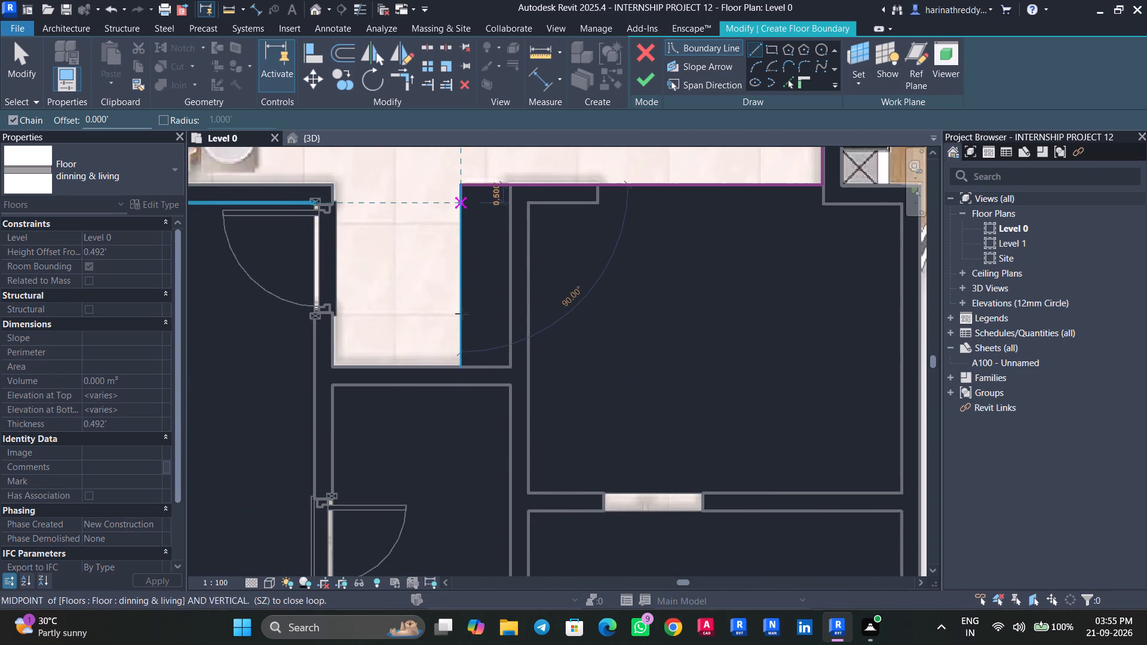
pyautogui.click(455, 367)
pyautogui.click(330, 368)
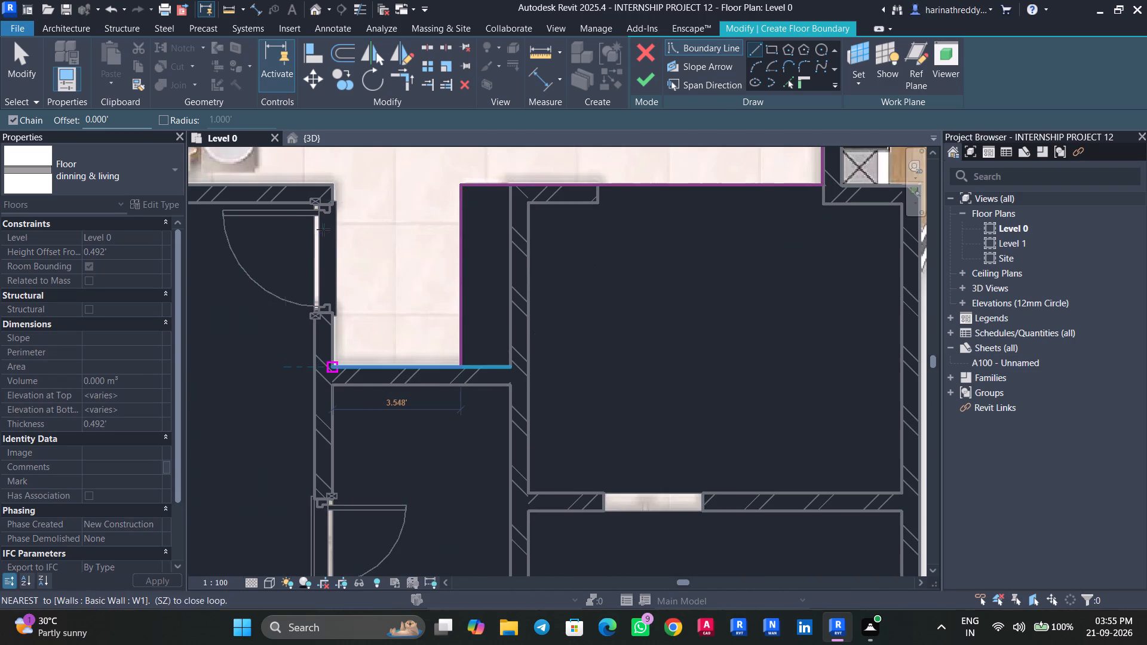
pyautogui.moveTo(327, 248); pyautogui.dragTo(346, 422, button='middle')
pyautogui.click(352, 361)
# Close unit 8's boundary along the wall behind the sofa and up the entrance wall, and dismiss the chat notification.
pyautogui.moveTo(357, 356); pyautogui.dragTo(785, 366, button='middle')
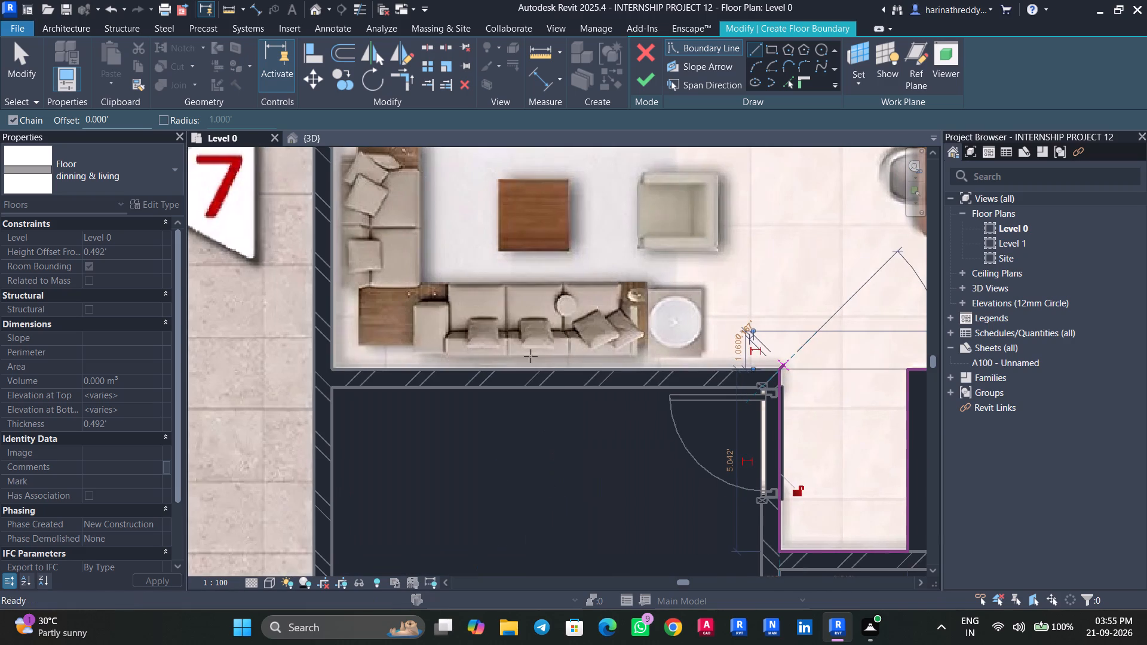
pyautogui.click(333, 369)
pyautogui.moveTo(358, 259); pyautogui.dragTo(369, 437, button='middle')
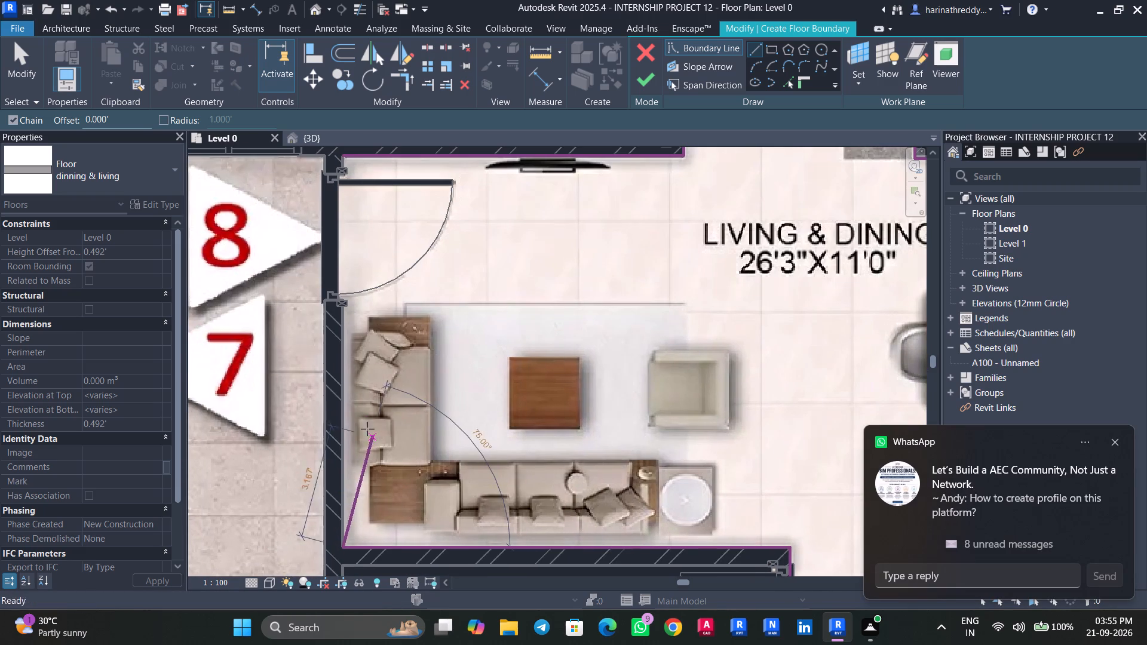
pyautogui.moveTo(336, 306); pyautogui.dragTo(343, 463, button='middle')
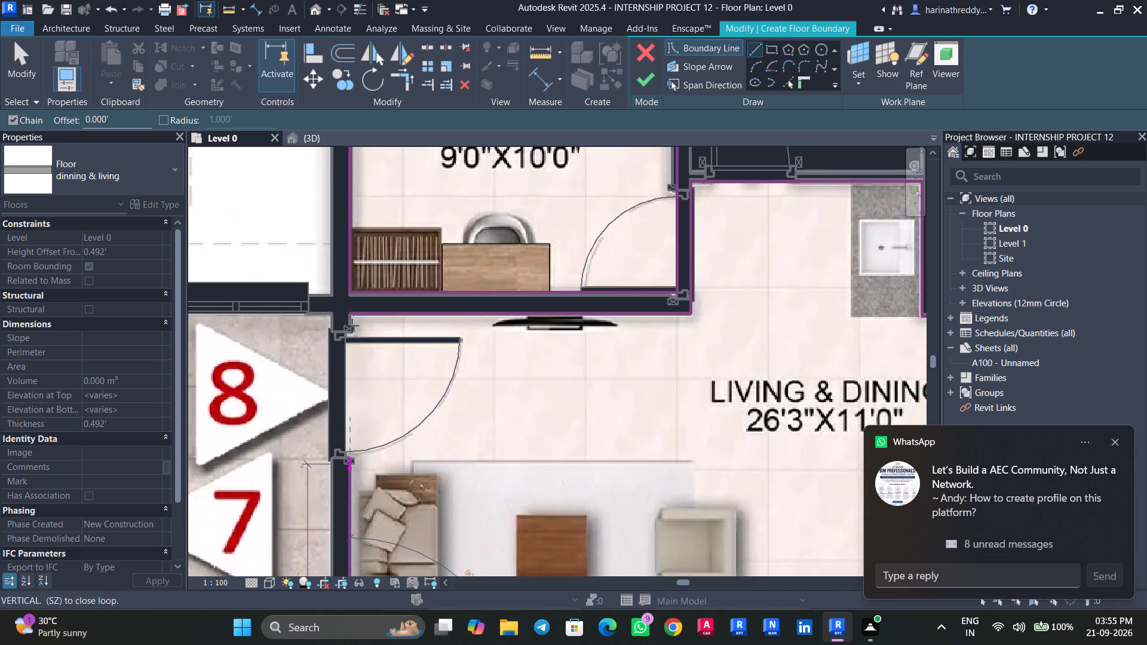
pyautogui.click(353, 312)
pyautogui.press('Escape')
pyautogui.press('Escape')
pyautogui.press('Escape')
pyautogui.press('Escape')
pyautogui.click(1110, 443)
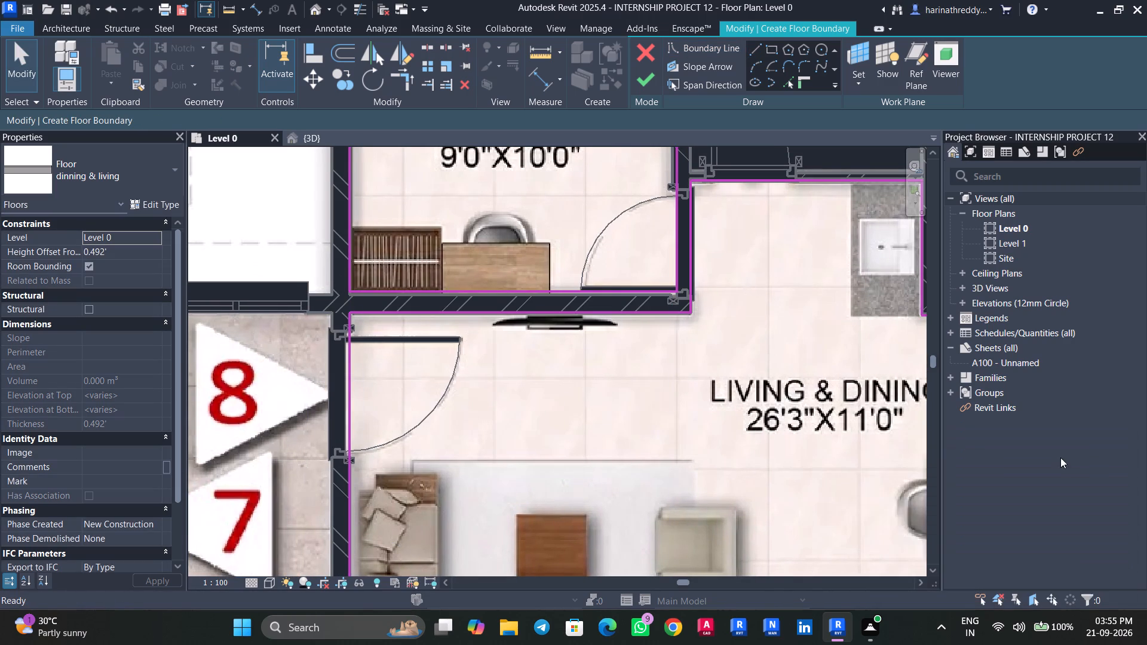
# Sketch unit 7's floor boundary along the dining area's lower wall, about 10.2' long, and around the passage recess with a 4.83' end line.
pyautogui.scroll(-11, 668, 502)
pyautogui.moveTo(668, 509); pyautogui.dragTo(695, 407, button='middle')
pyautogui.scroll(3, 702, 416)
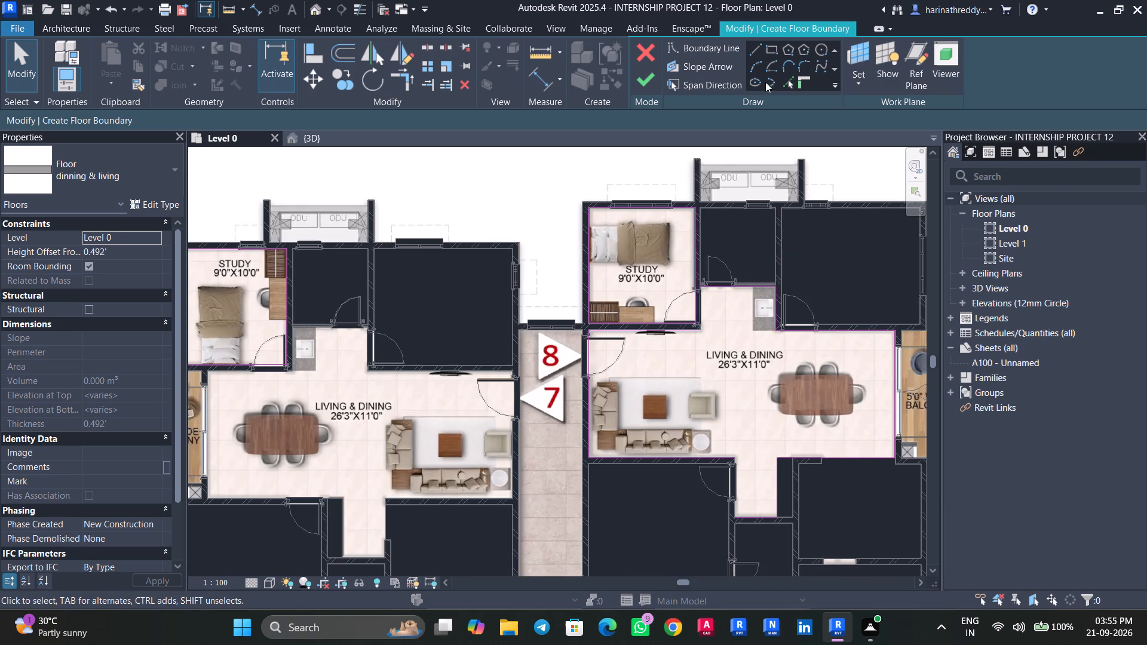
pyautogui.click(757, 56)
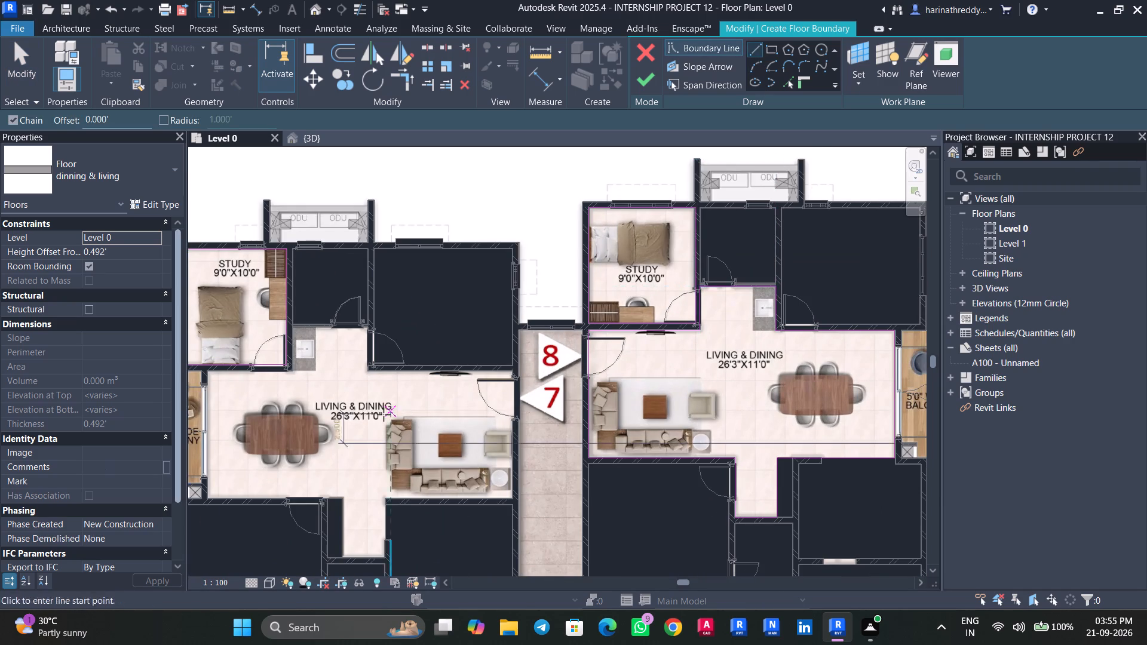
pyautogui.moveTo(323, 435); pyautogui.dragTo(391, 337, button='middle')
pyautogui.scroll(9, 265, 348)
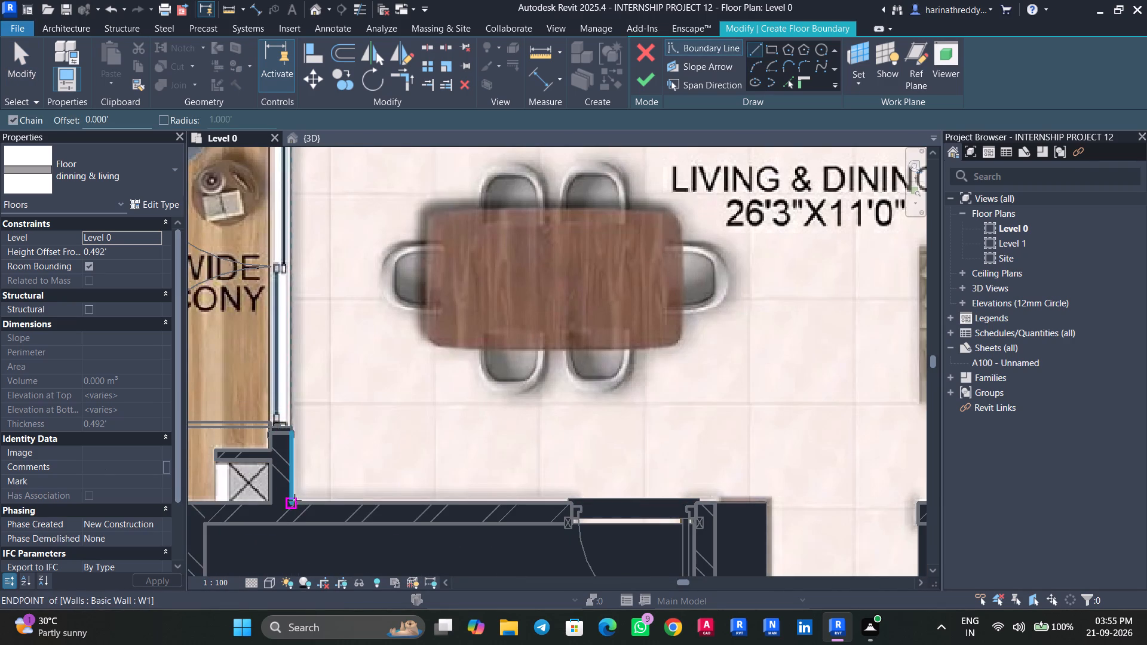
pyautogui.click(294, 498)
pyautogui.moveTo(628, 443); pyautogui.dragTo(332, 284, button='middle')
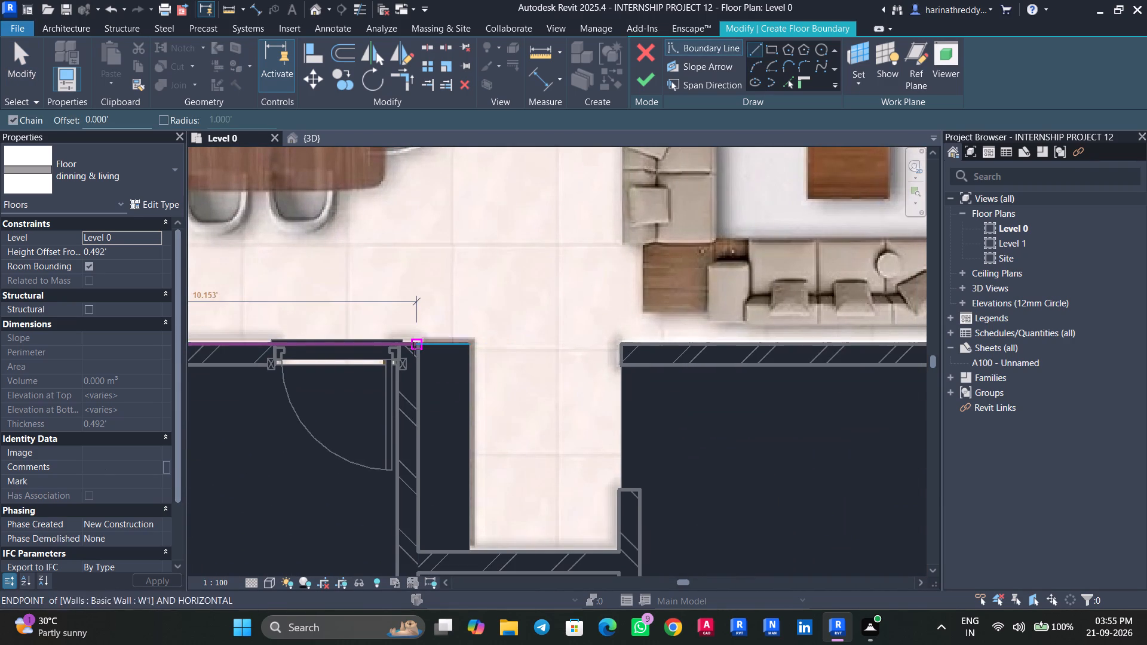
pyautogui.click(418, 348)
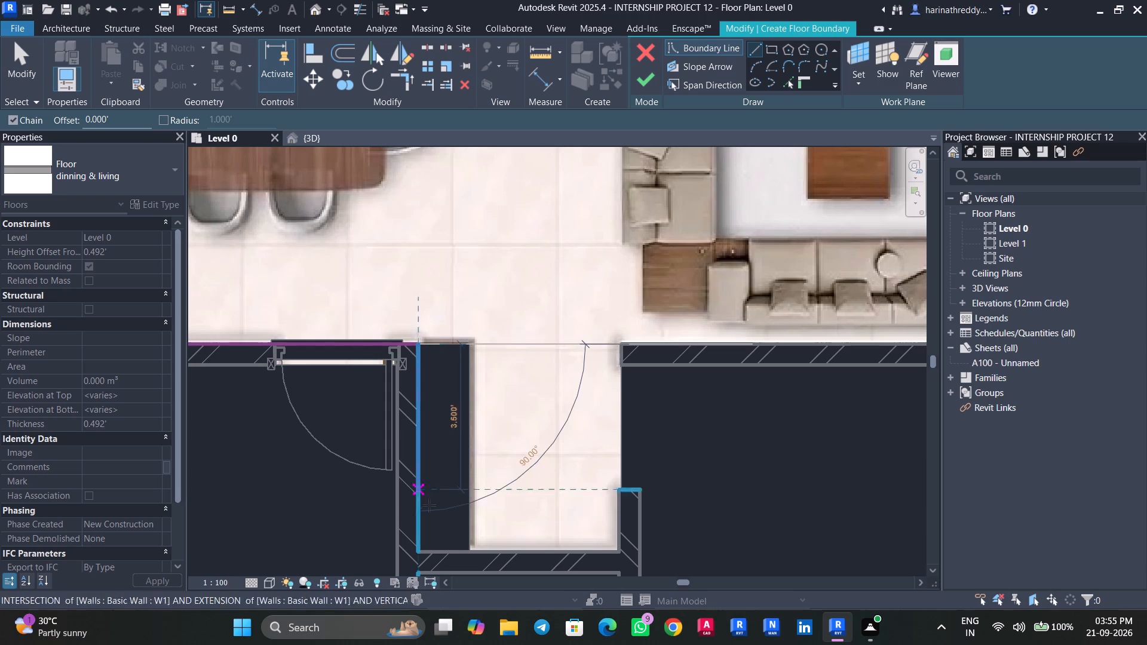
pyautogui.click(422, 551)
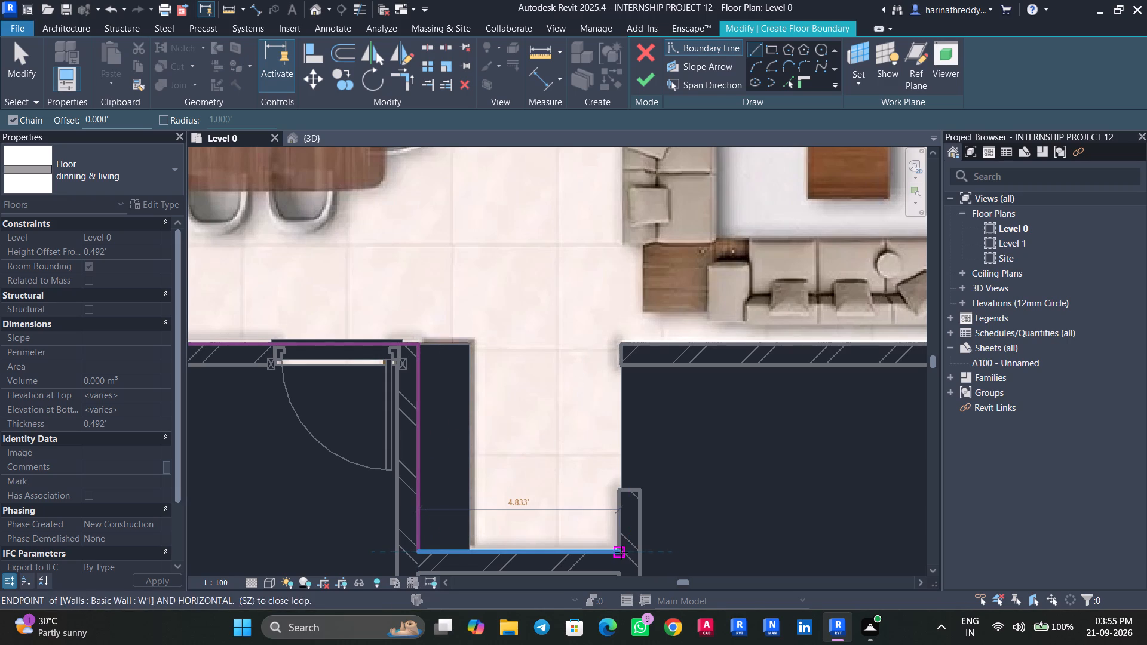
pyautogui.click(617, 552)
pyautogui.click(619, 343)
# Continue unit 7's boundary along the wall behind the sofa, up the entrance wall, and back along the TV wall to its corner.
pyautogui.moveTo(657, 335); pyautogui.dragTo(242, 340, button='middle')
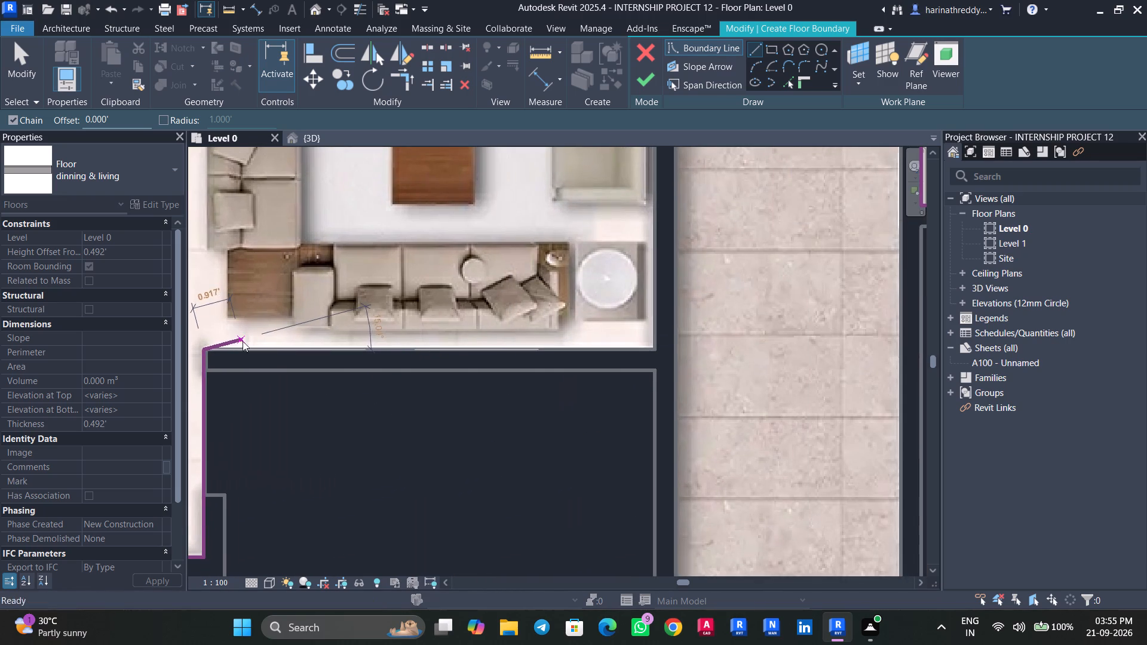
pyautogui.moveTo(654, 351); pyautogui.dragTo(654, 343)
pyautogui.moveTo(627, 214); pyautogui.dragTo(581, 511, button='middle')
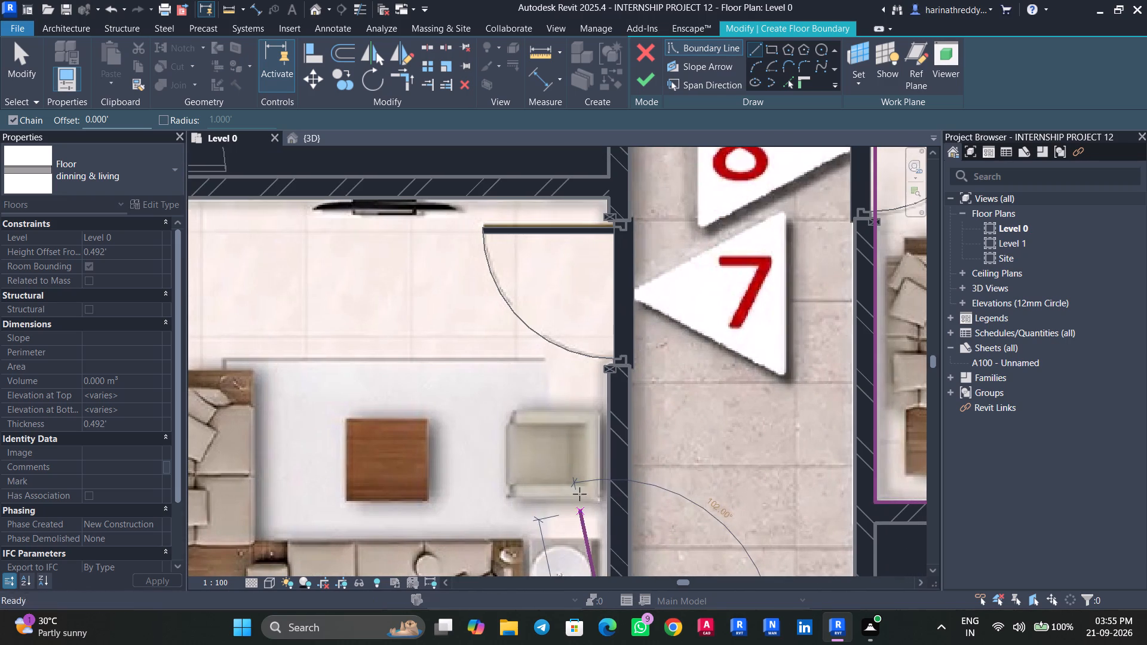
pyautogui.click(612, 201)
pyautogui.moveTo(468, 214); pyautogui.dragTo(525, 225, button='middle')
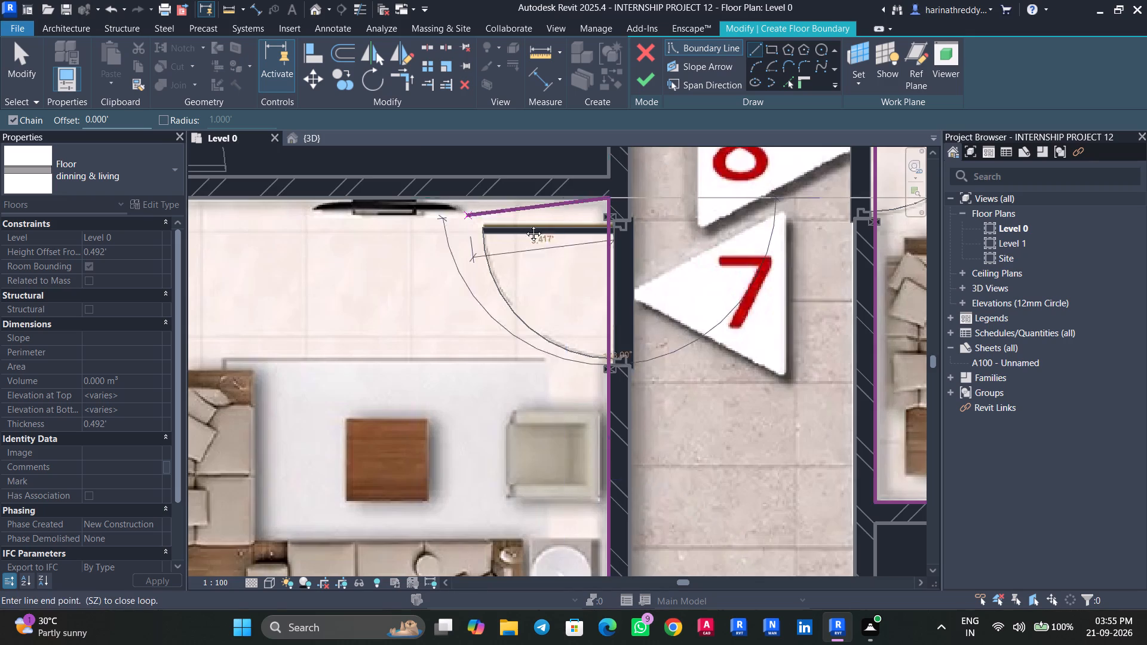
pyautogui.moveTo(525, 225); pyautogui.dragTo(866, 229, button='middle')
pyautogui.click(492, 216)
# Continue unit 7's boundary around the wash basin recess, with a top line about 6.4' long, down to the study wall corner.
pyautogui.scroll(1, 487, 157)
pyautogui.moveTo(487, 156); pyautogui.dragTo(495, 423, button='middle')
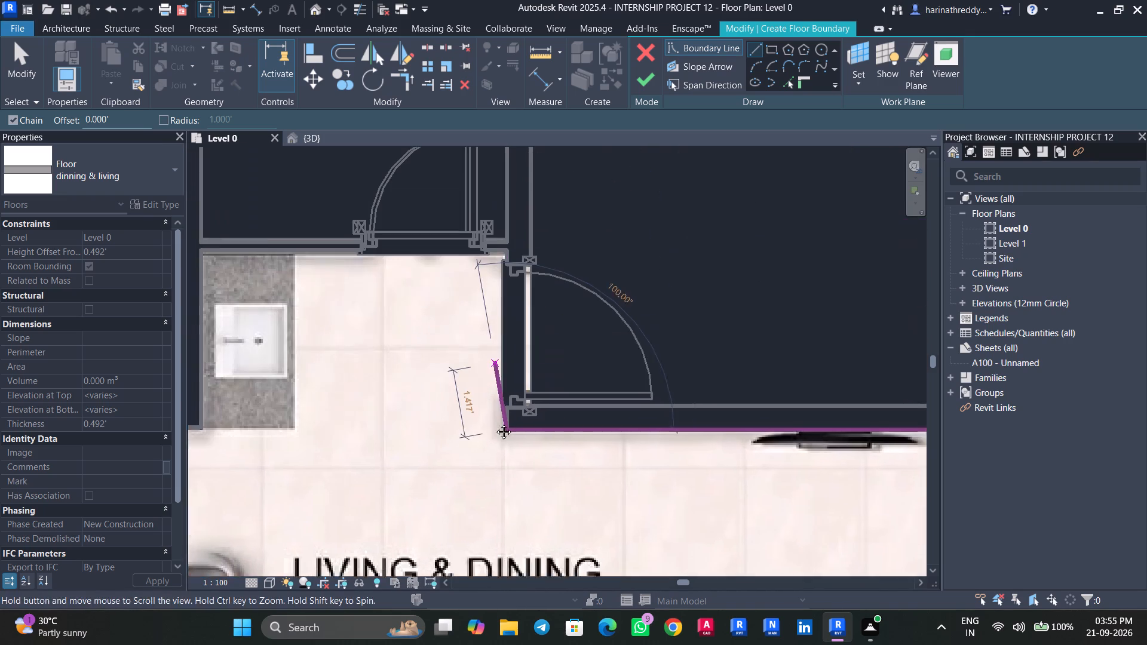
pyautogui.moveTo(495, 423); pyautogui.dragTo(492, 459, button='middle')
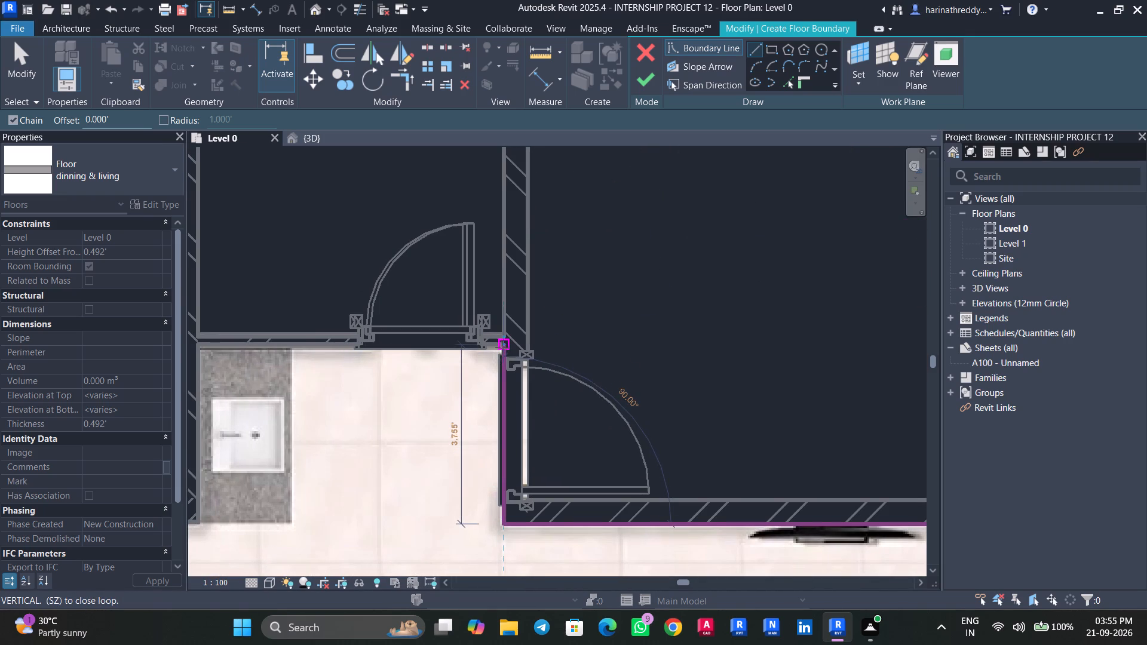
pyautogui.click(502, 348)
pyautogui.moveTo(292, 349); pyautogui.dragTo(586, 354, button='middle')
pyautogui.click(493, 351)
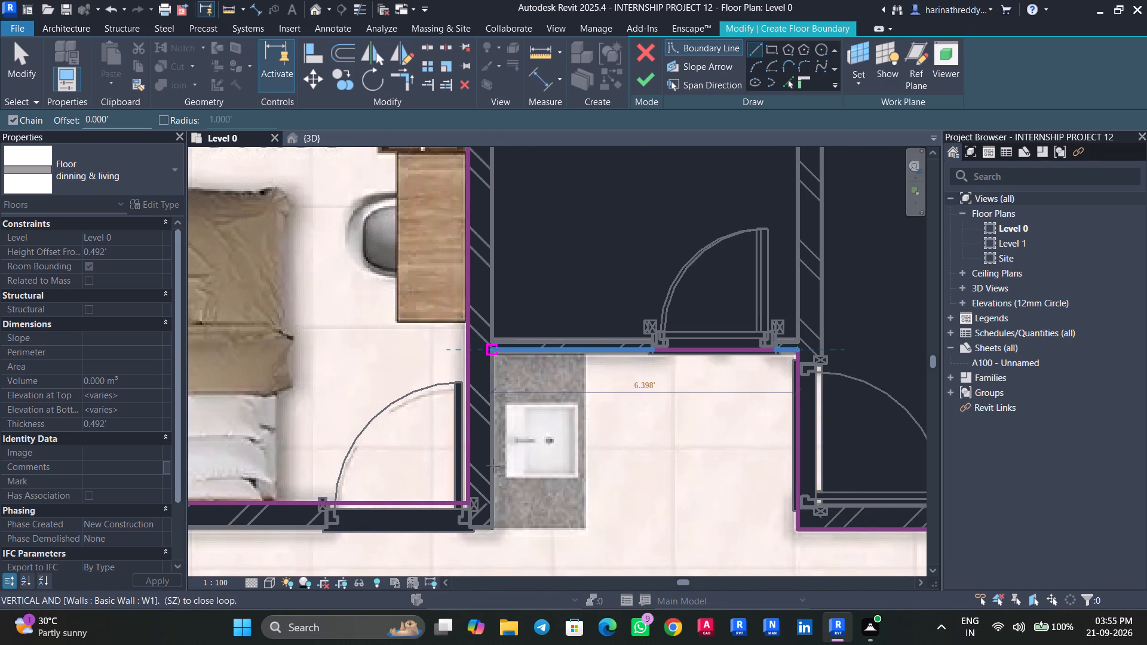
pyautogui.click(493, 529)
# Close unit 7's boundary along the study's lower wall and down the balcony wall to the starting corner.
pyautogui.moveTo(493, 531); pyautogui.dragTo(786, 376, button='middle')
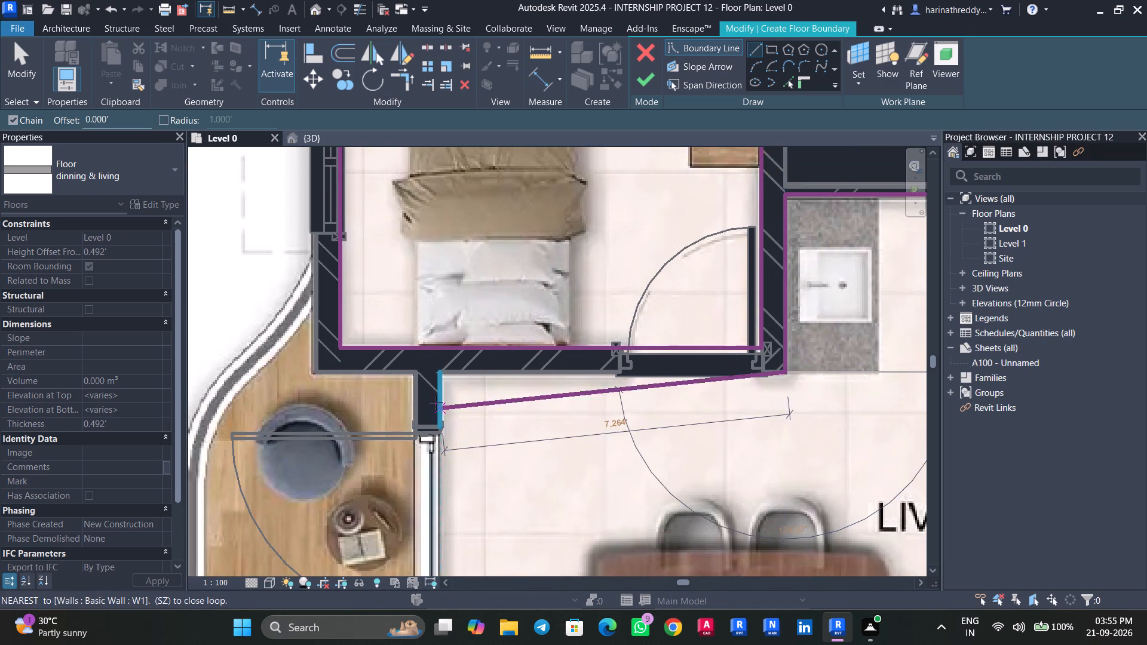
pyautogui.click(443, 374)
pyautogui.moveTo(460, 465); pyautogui.dragTo(506, 229, button='middle')
pyautogui.moveTo(483, 419); pyautogui.dragTo(488, 193, button='middle')
pyautogui.click(498, 425)
pyautogui.press('Escape')
pyautogui.press('Escape')
# Check unit 7's sketched boundary lines around the balcony, dining area, study and wash basin recess.
pyautogui.scroll(-6, 533, 358)
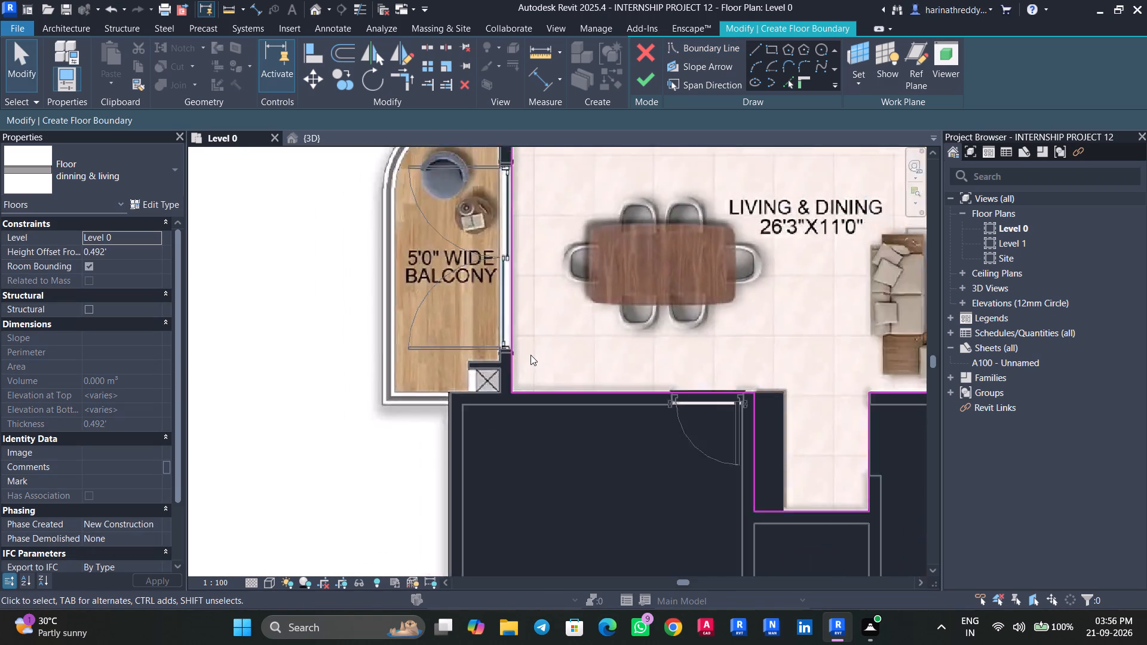
pyautogui.scroll(-6, 530, 355)
pyautogui.moveTo(553, 309); pyautogui.dragTo(539, 403, button='middle')
pyautogui.scroll(12, 520, 268)
pyautogui.scroll(1, 533, 384)
pyautogui.scroll(-6, 533, 383)
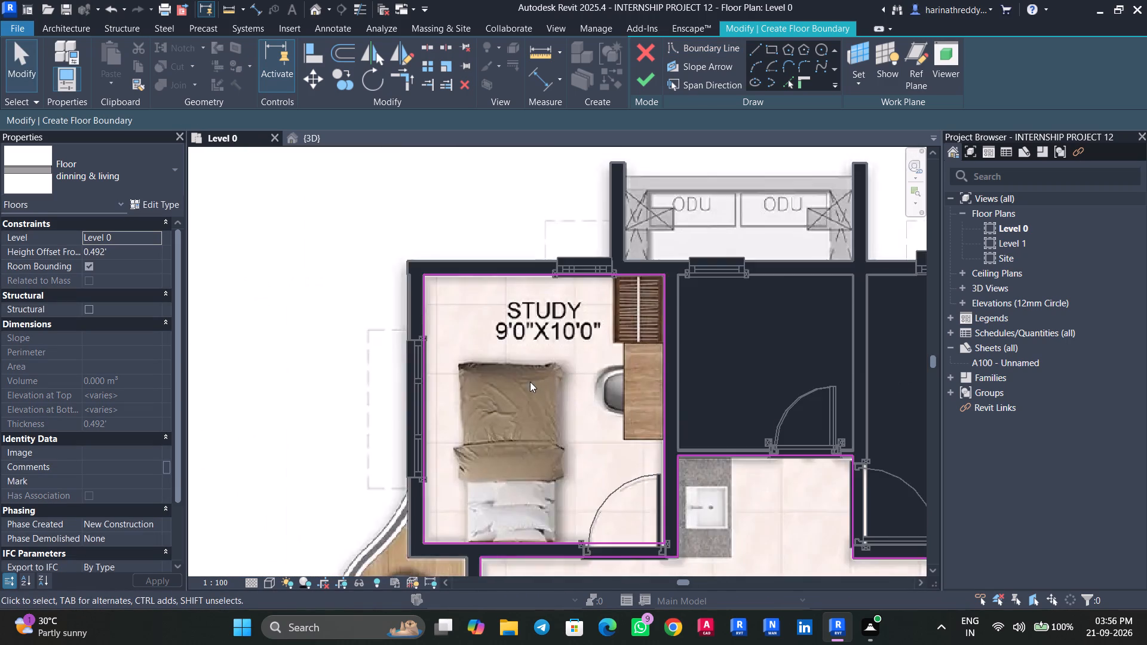
pyautogui.scroll(-4, 530, 382)
pyautogui.moveTo(530, 382); pyautogui.dragTo(479, 180, button='middle')
pyautogui.scroll(1, 479, 181)
pyautogui.scroll(3, 572, 329)
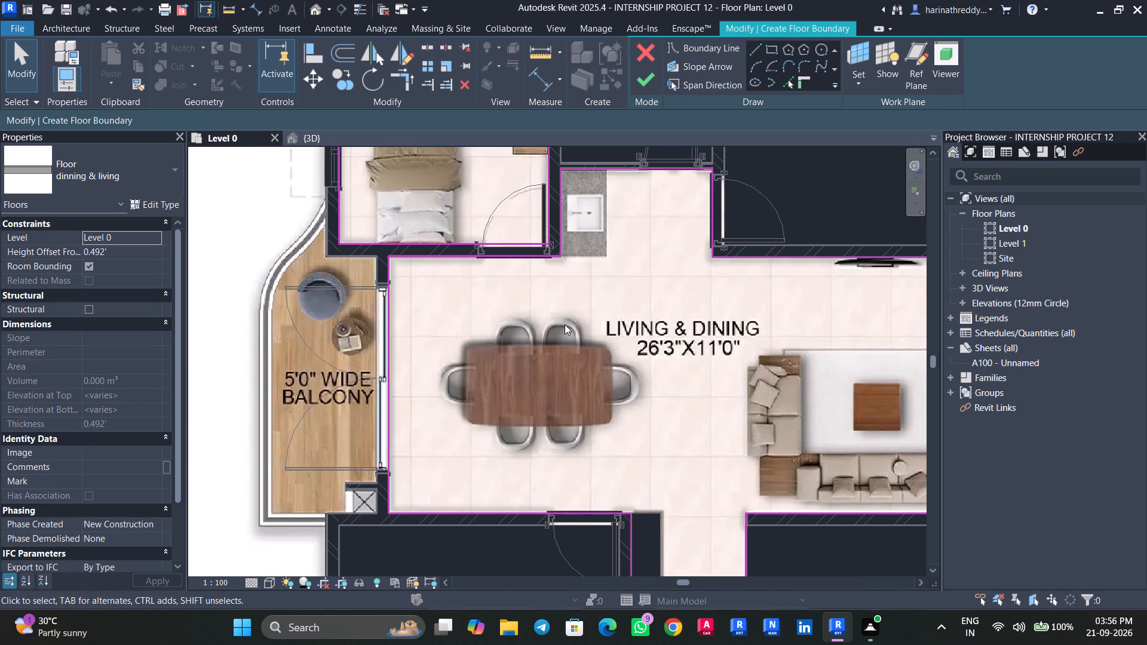
# Start unit 6's floor boundary with a line up the balcony wall, between the dining area's lower and upper corners.
pyautogui.scroll(-7, 565, 324)
pyautogui.moveTo(606, 347); pyautogui.dragTo(541, 250, button='middle')
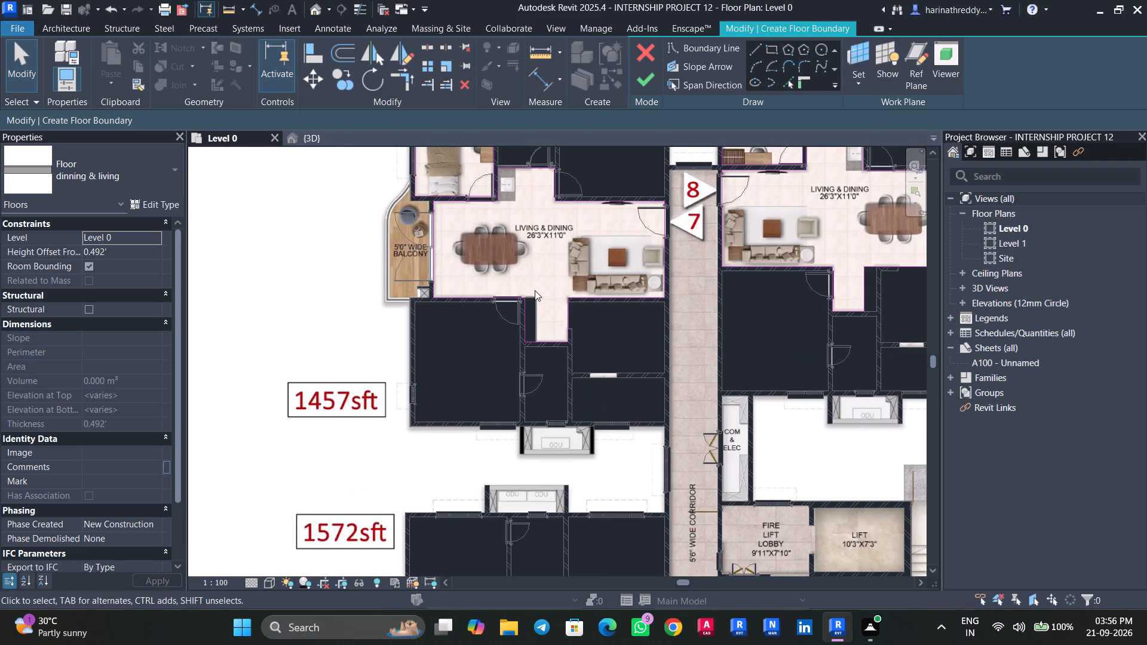
pyautogui.scroll(-3, 548, 308)
pyautogui.moveTo(691, 414); pyautogui.dragTo(629, 327, button='middle')
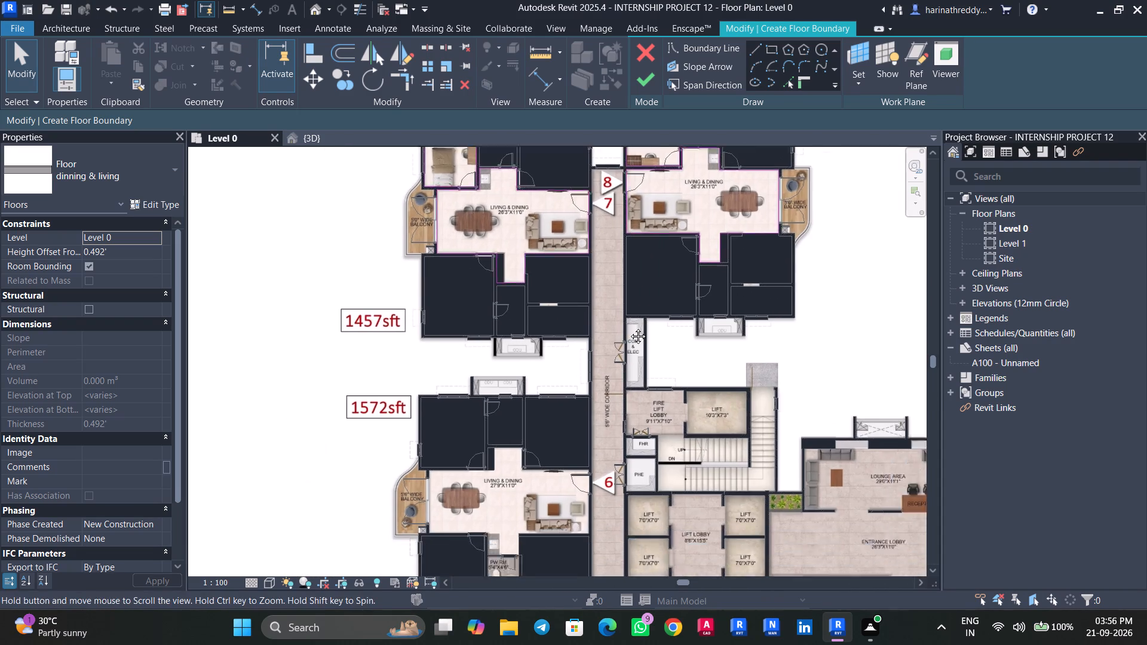
pyautogui.moveTo(629, 327); pyautogui.dragTo(584, 260, button='middle')
pyautogui.scroll(1, 611, 297)
pyautogui.moveTo(579, 344); pyautogui.dragTo(627, 152, button='middle')
pyautogui.click(756, 47)
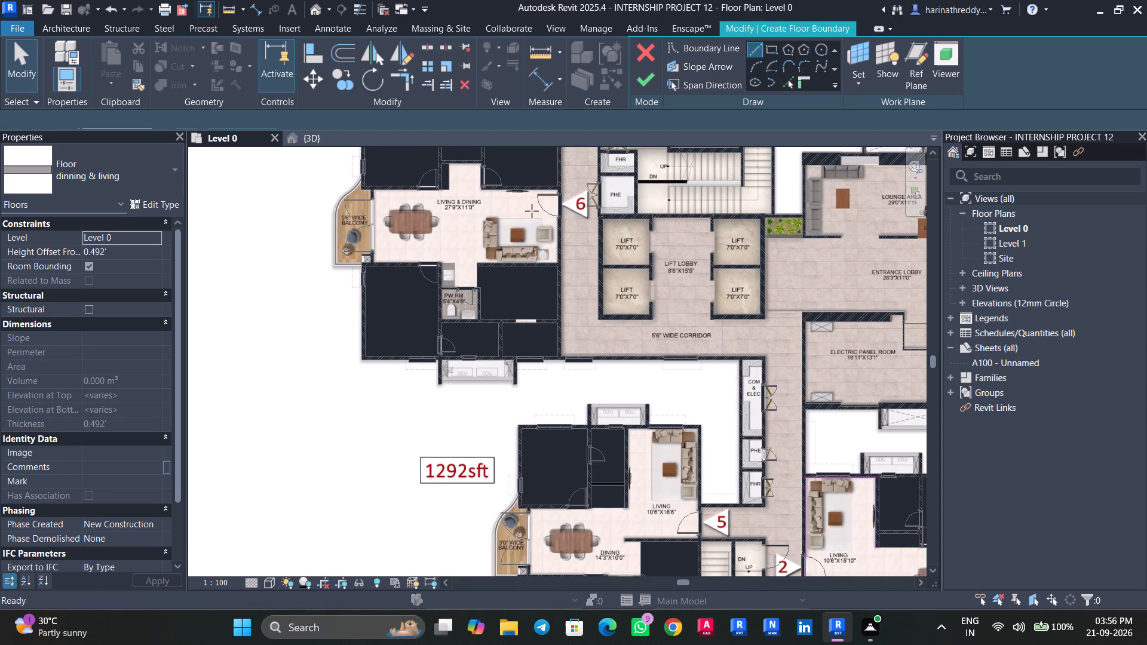
pyautogui.scroll(11, 388, 250)
pyautogui.moveTo(391, 302); pyautogui.dragTo(438, 374, button='middle')
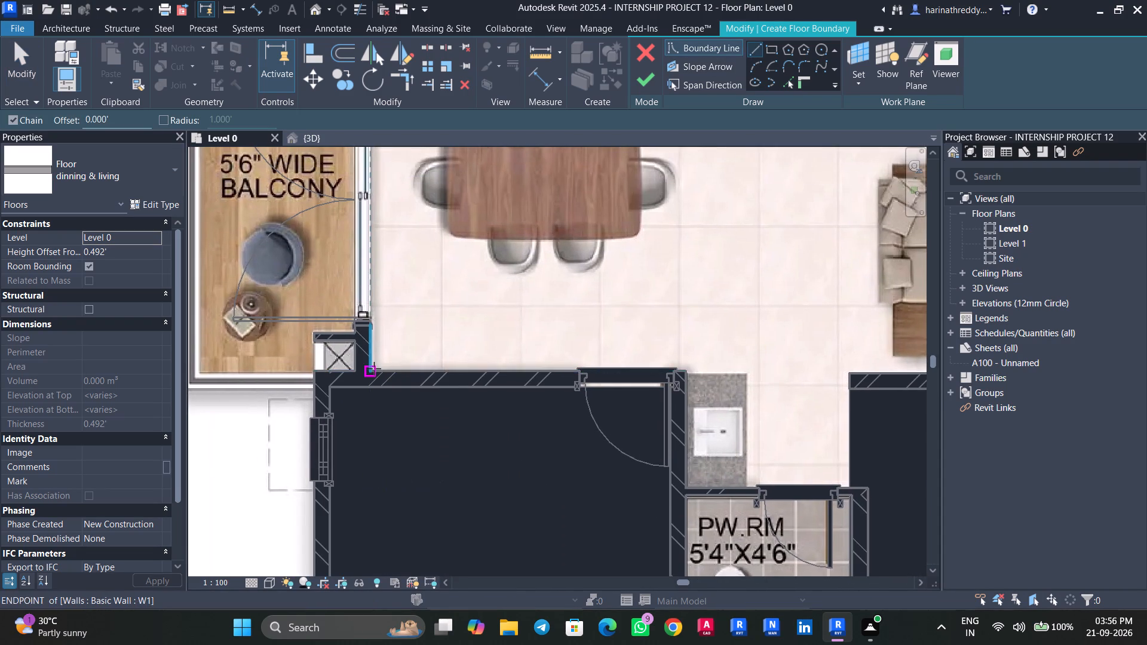
pyautogui.moveTo(374, 369); pyautogui.dragTo(376, 360)
pyautogui.moveTo(378, 237); pyautogui.dragTo(397, 380, button='middle')
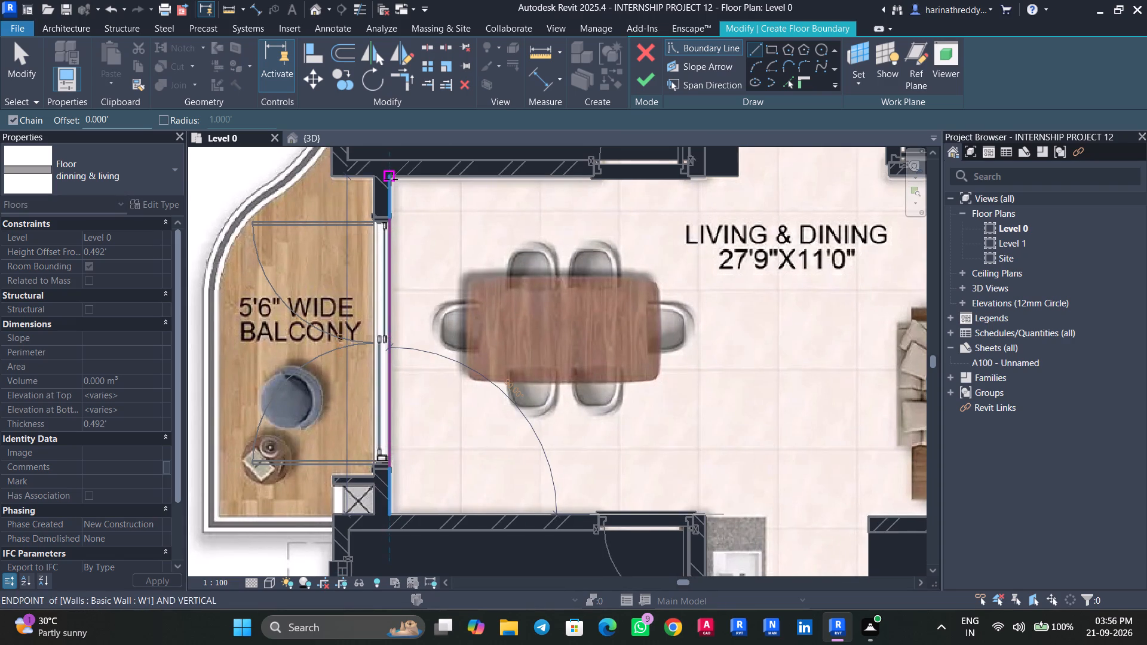
pyautogui.click(391, 179)
# Continue unit 6's boundary along the dining area's upper wall, about 10' long, and around the upper passage recess past the bedroom door.
pyautogui.moveTo(621, 208); pyautogui.dragTo(441, 395, button='middle')
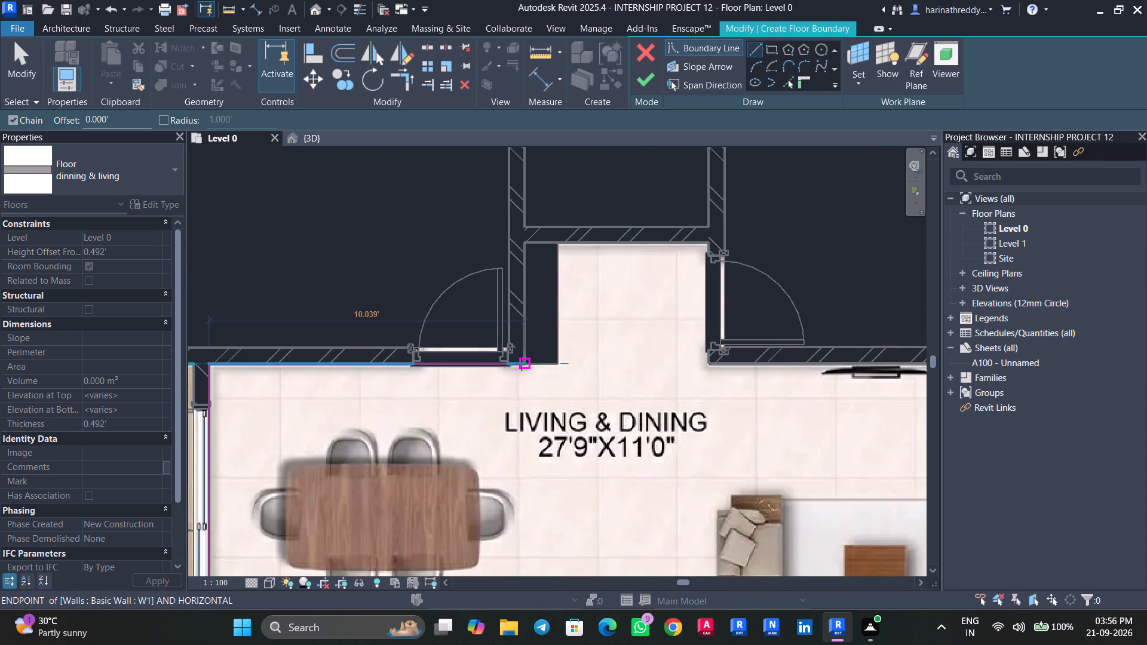
pyautogui.click(526, 365)
pyautogui.click(522, 243)
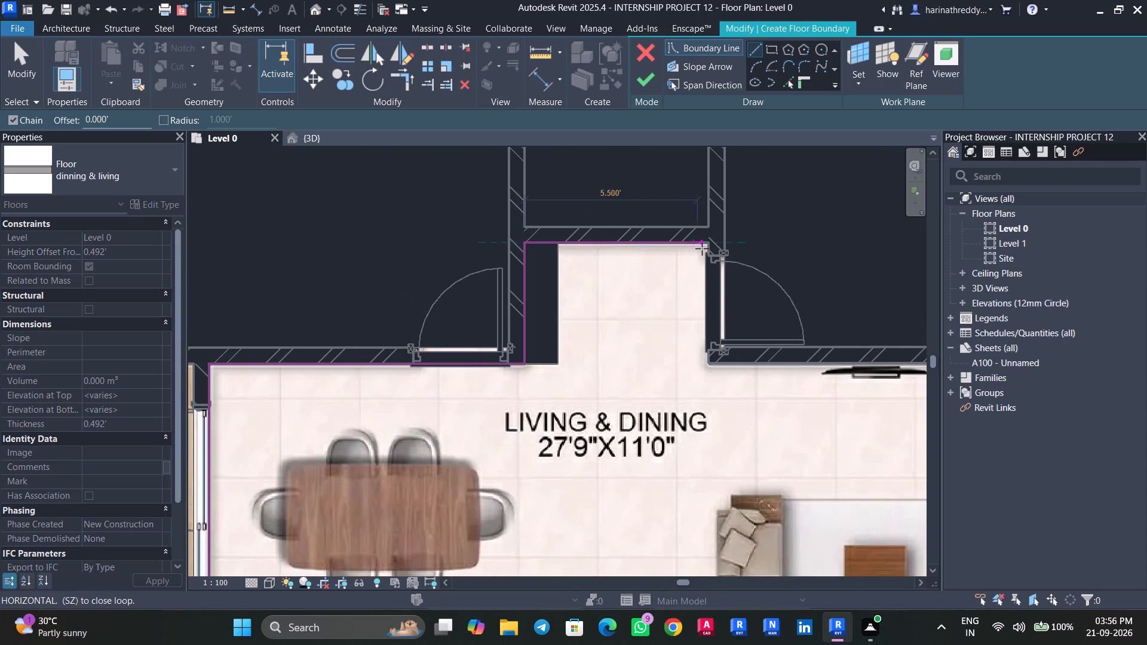
pyautogui.click(707, 245)
pyautogui.click(704, 364)
# Continue unit 6's boundary along the TV wall, down the entrance wall, and back along the wall behind the sofa.
pyautogui.moveTo(717, 380); pyautogui.dragTo(398, 332, button='middle')
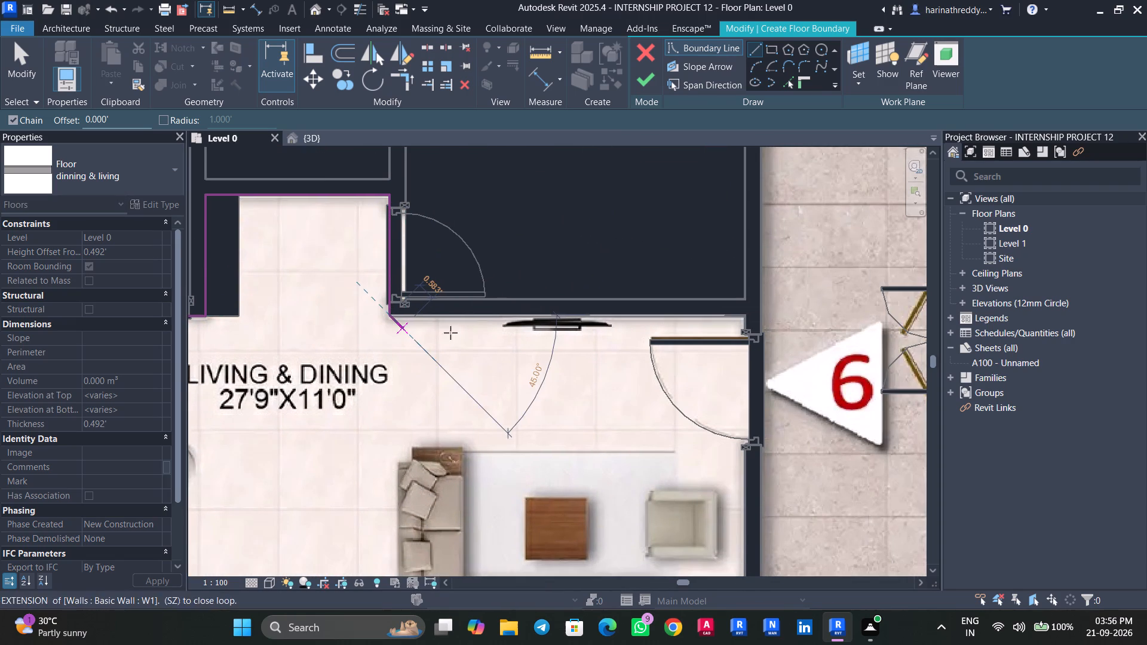
pyautogui.click(746, 317)
pyautogui.moveTo(727, 441); pyautogui.dragTo(676, 211, button='middle')
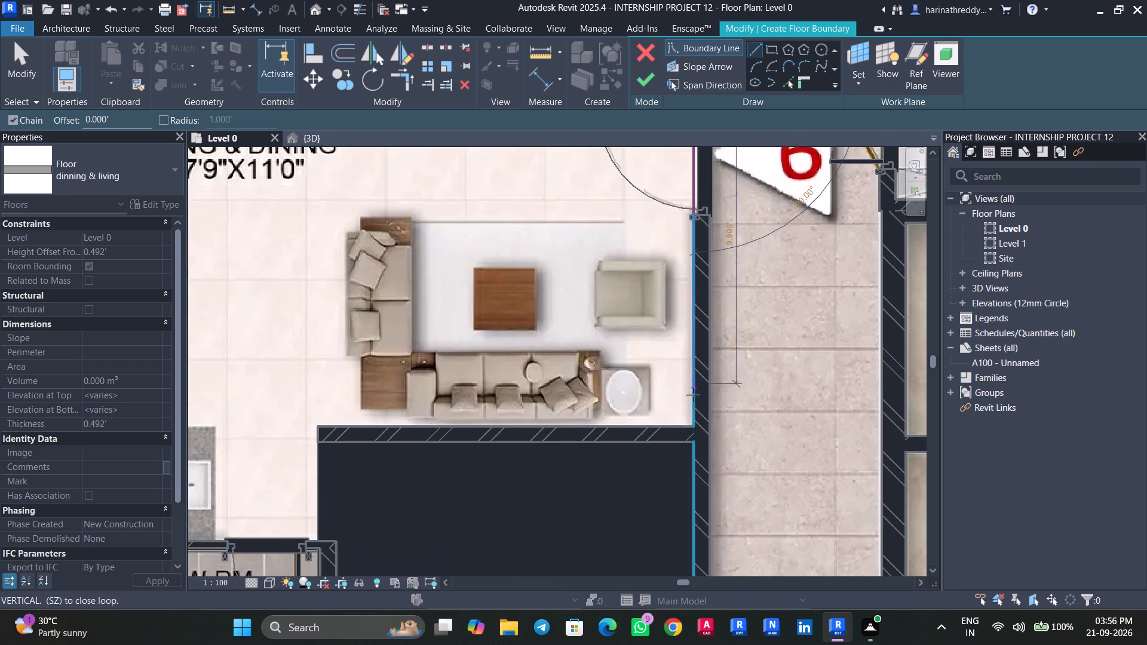
pyautogui.click(691, 428)
pyautogui.moveTo(459, 407); pyautogui.dragTo(657, 360, button='middle')
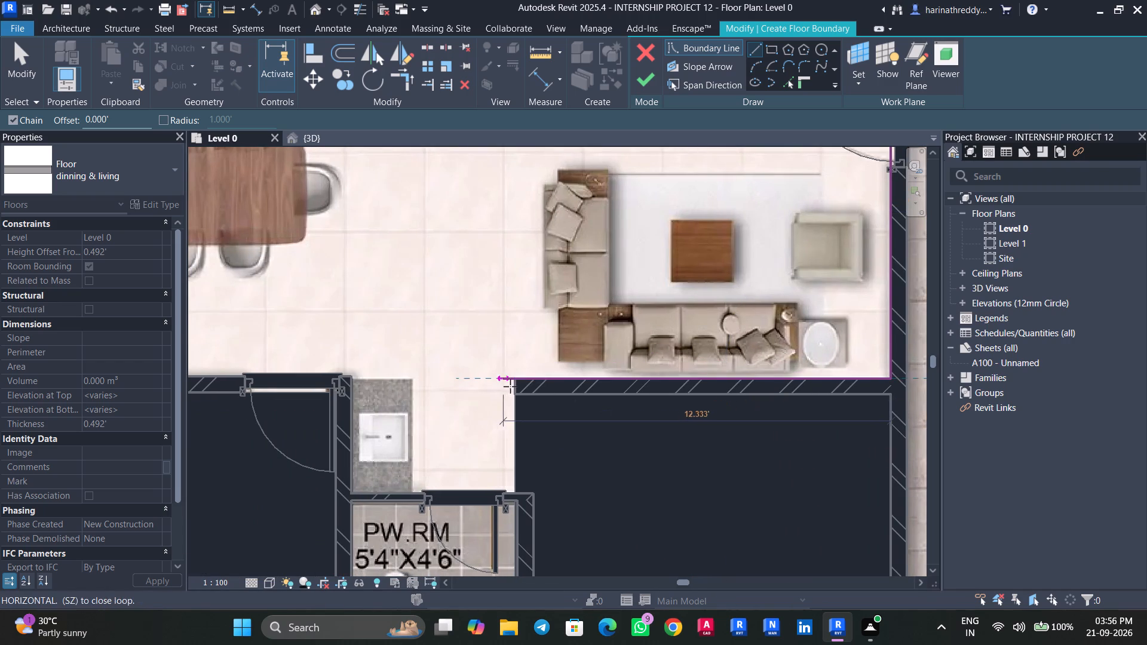
pyautogui.click(516, 380)
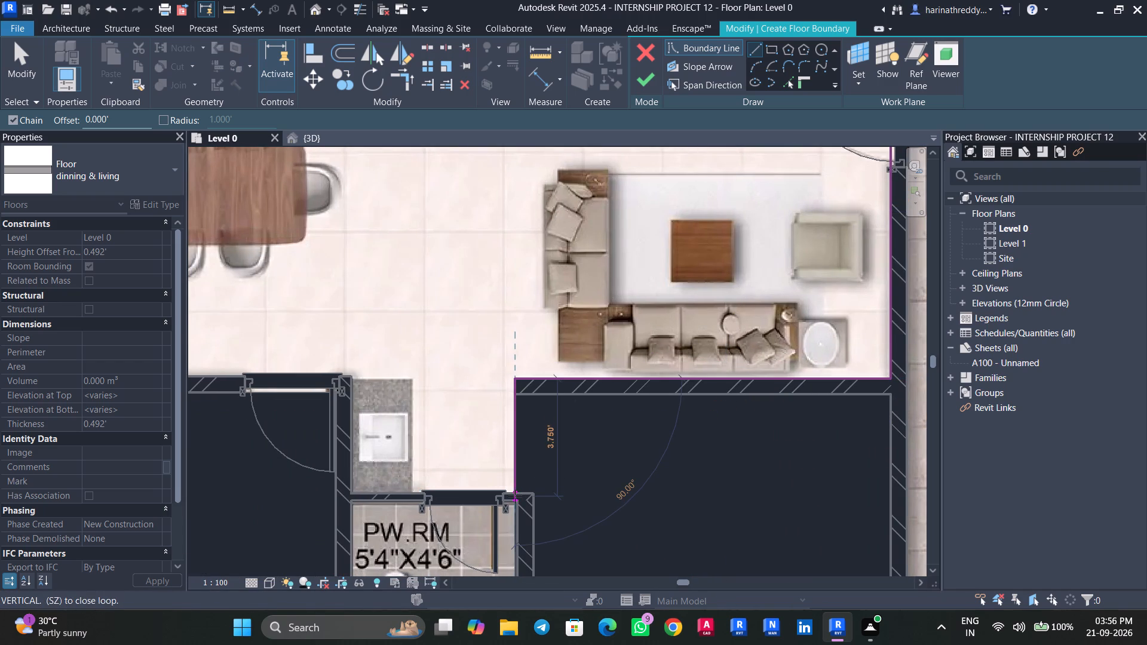
# Continue unit 6's boundary down to the powder room wall and along it, about 5.2' long, to the wash basin corner.
pyautogui.scroll(6, 516, 492)
pyautogui.click(516, 492)
pyautogui.moveTo(415, 474); pyautogui.dragTo(704, 420, button='middle')
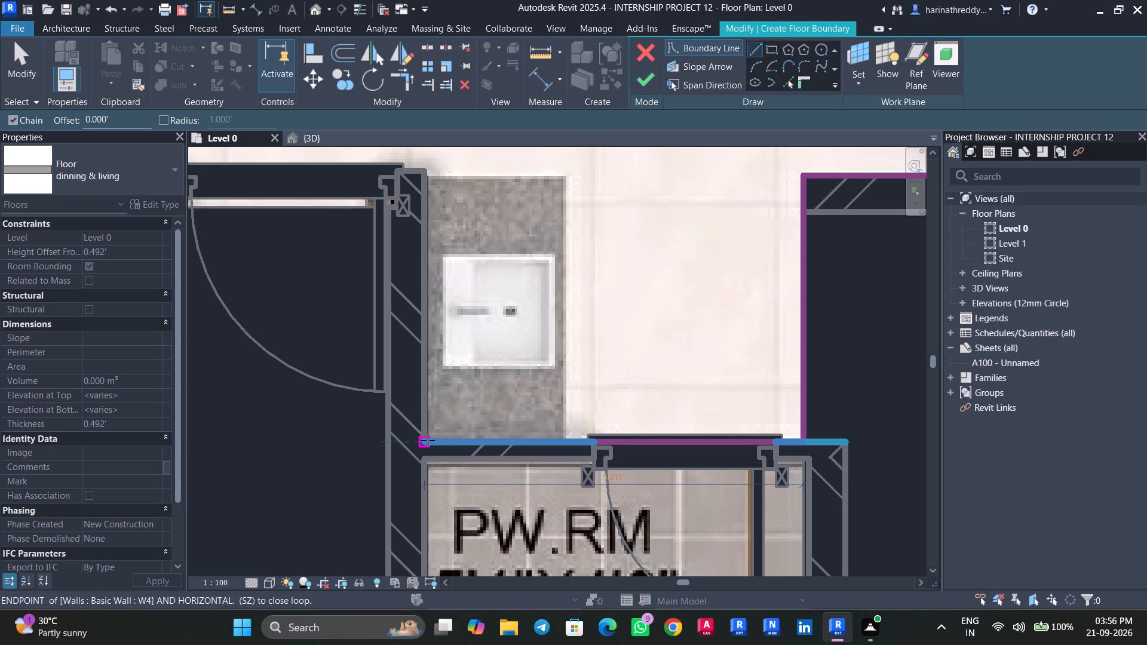
pyautogui.click(428, 440)
pyautogui.press('Escape')
pyautogui.press('Escape')
pyautogui.press('Escape')
pyautogui.press('Escape')
# Nudge unit 6's boundary line along the powder room wall up two increments.
pyautogui.click(544, 442)
pyautogui.press('Up')
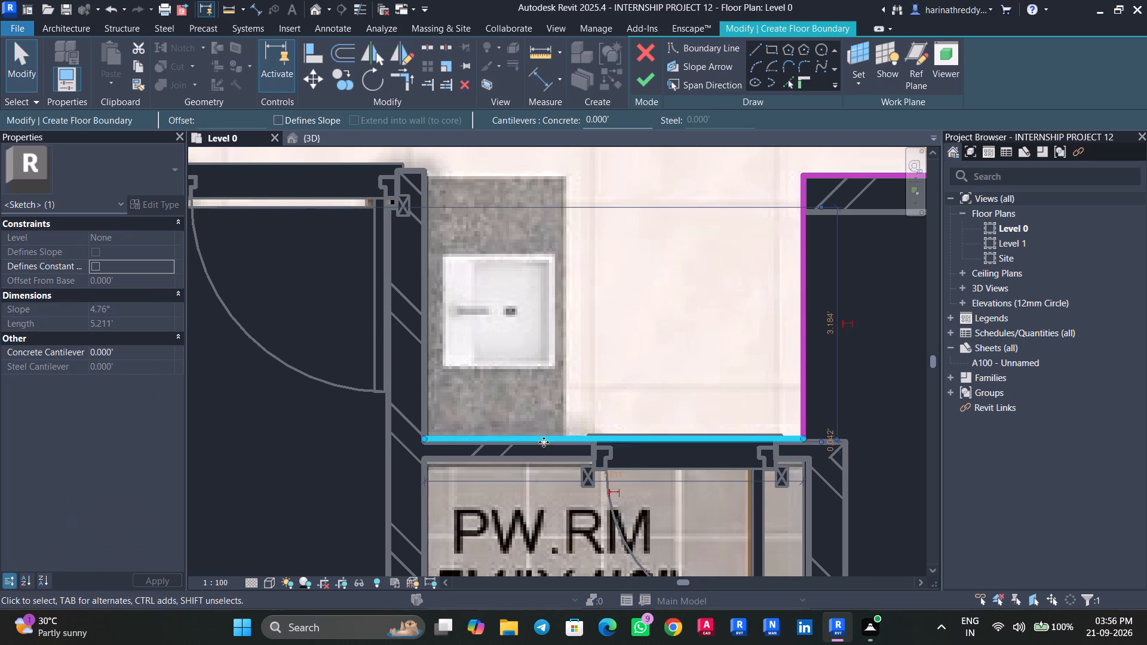
pyautogui.press('Up')
# Close unit 6's boundary up the wall beside the wash basin and along the dining area's lower wall to the balcony corner.
pyautogui.click(753, 51)
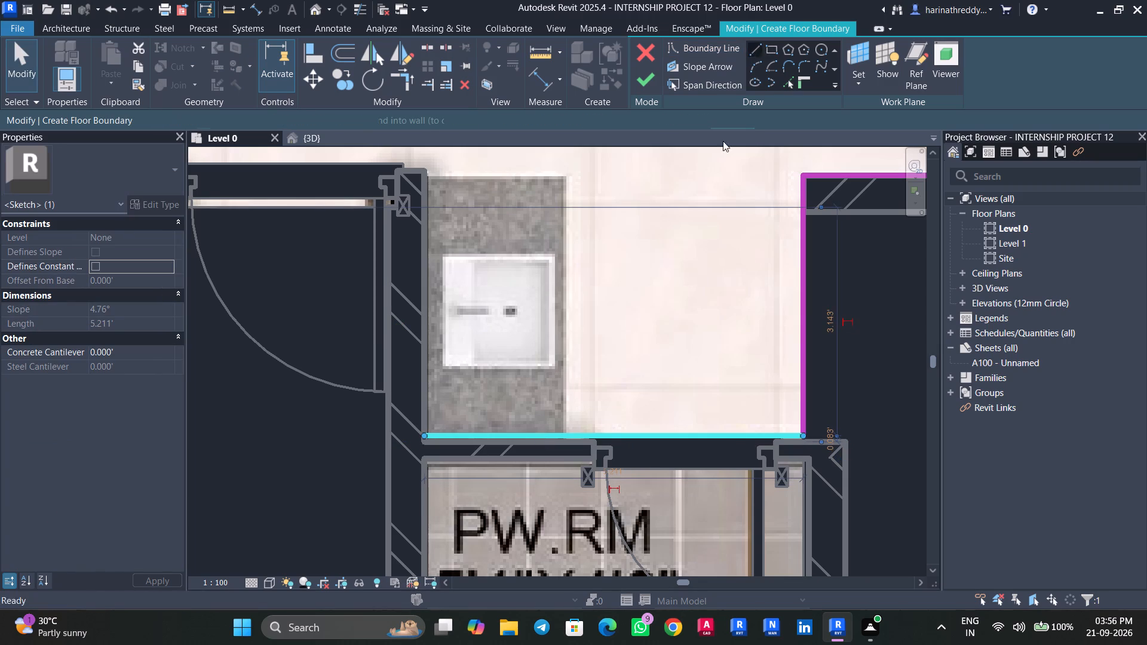
pyautogui.click(428, 440)
pyautogui.moveTo(525, 240); pyautogui.dragTo(601, 358, button='middle')
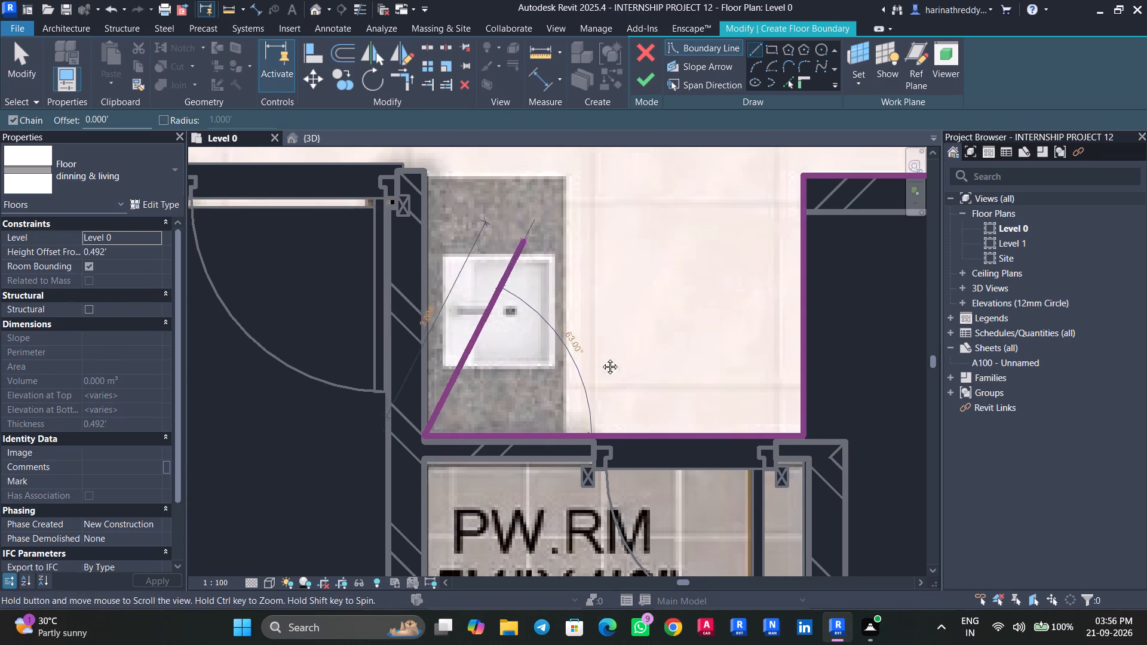
pyautogui.moveTo(601, 358); pyautogui.dragTo(820, 534, button='middle')
pyautogui.click(720, 460)
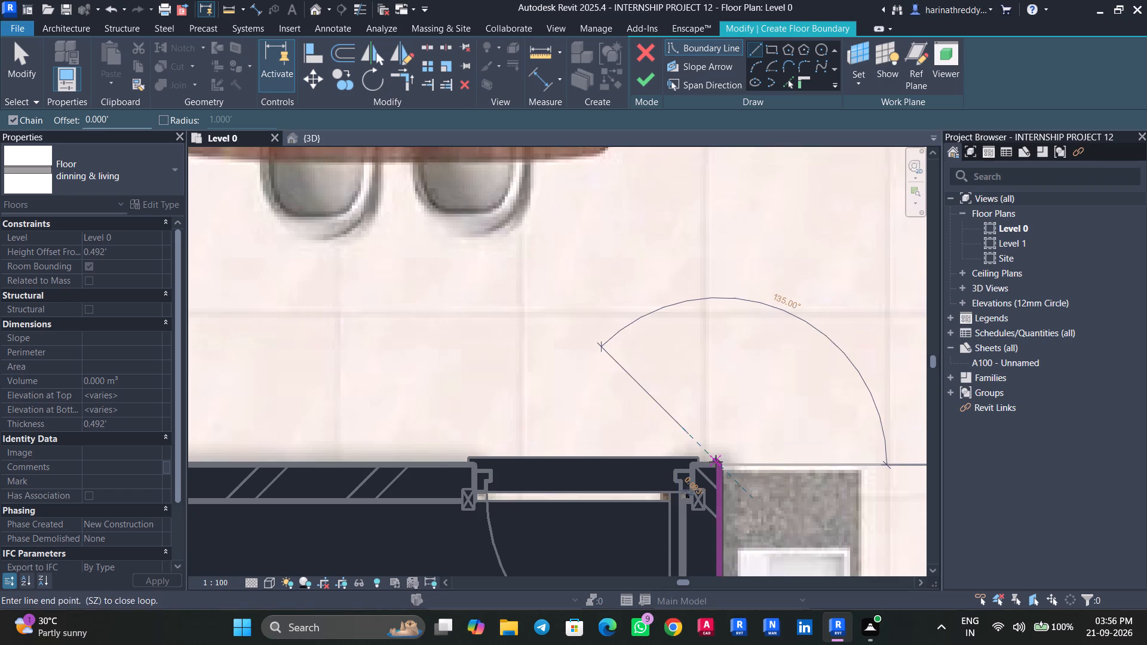
pyautogui.moveTo(728, 465); pyautogui.dragTo(1041, 435, button='middle')
pyautogui.click(301, 438)
pyautogui.press('Escape')
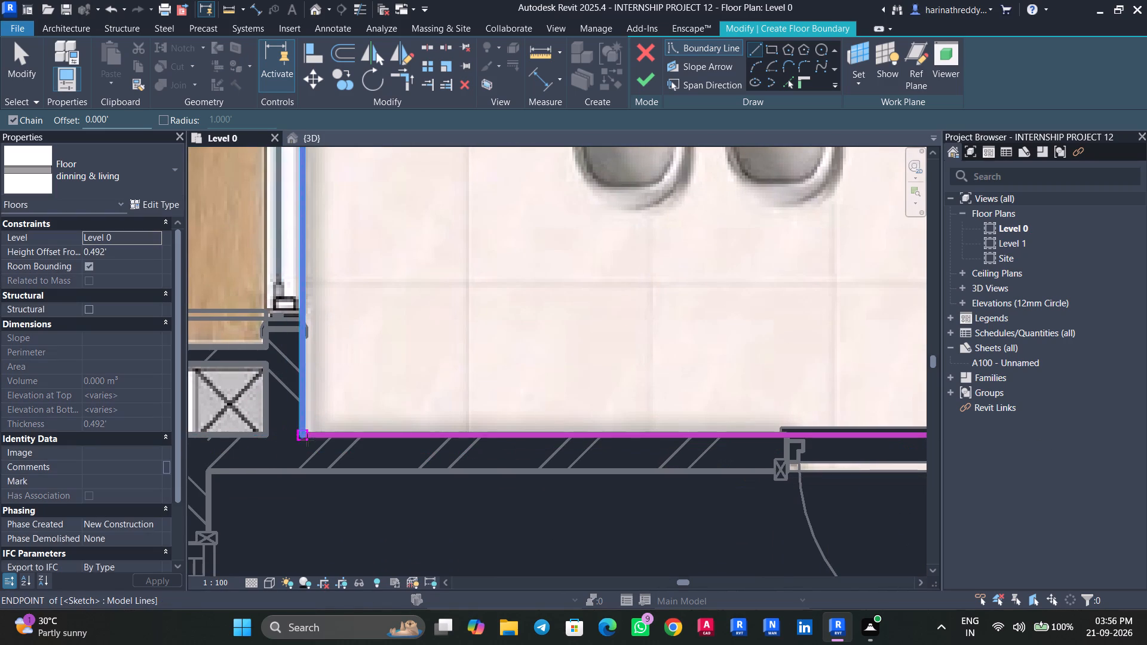
pyautogui.press('Escape')
# Start unit 5's dinning & living floor boundary up the balcony wall and along the dining area's upper wall to the living room corner.
pyautogui.scroll(-16, 308, 440)
pyautogui.scroll(-2, 407, 395)
pyautogui.moveTo(433, 420); pyautogui.dragTo(422, 388, button='middle')
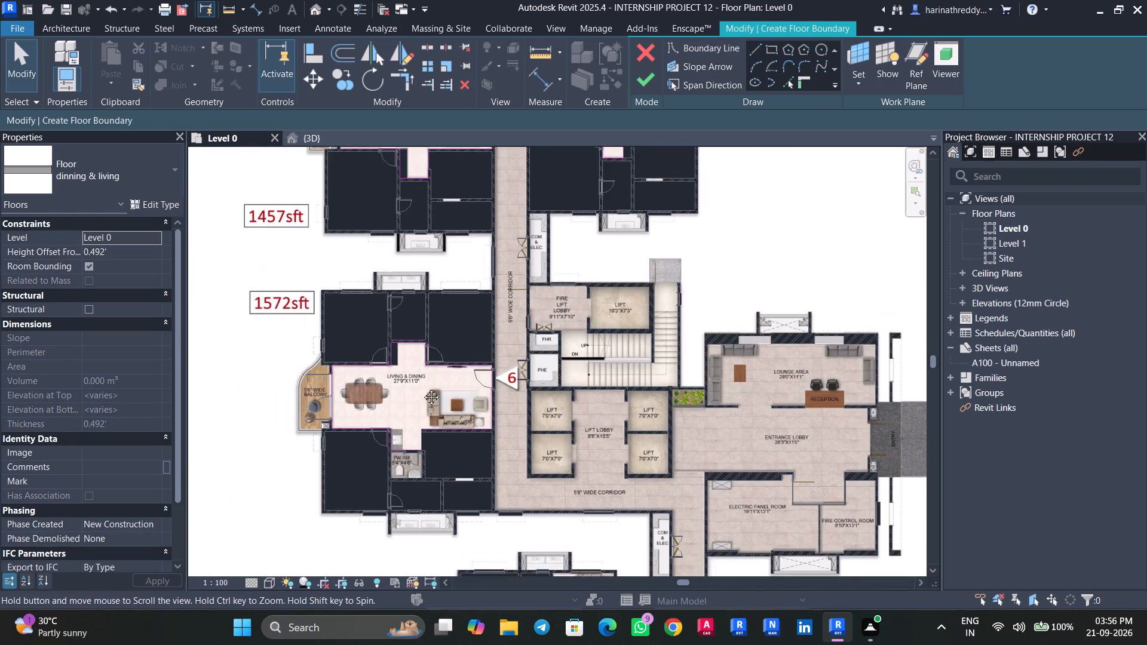
pyautogui.moveTo(422, 388); pyautogui.dragTo(384, 182, button='middle')
pyautogui.scroll(6, 474, 404)
pyautogui.scroll(1, 479, 458)
pyautogui.moveTo(479, 458); pyautogui.dragTo(416, 248, button='middle')
pyautogui.scroll(-3, 422, 251)
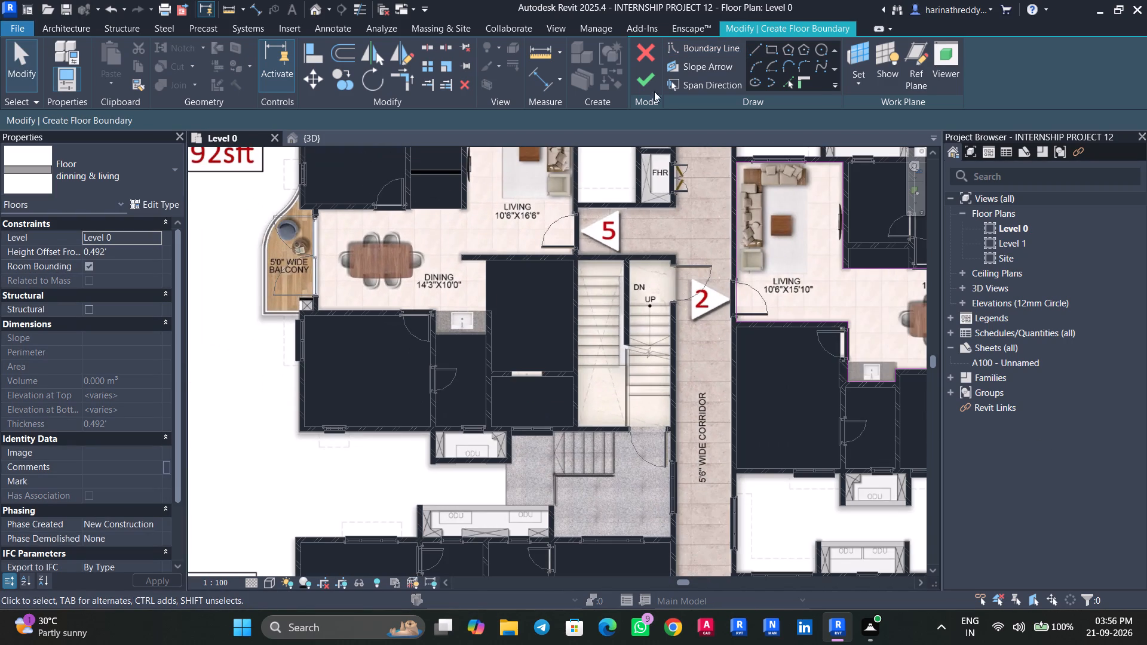
pyautogui.click(750, 48)
pyautogui.scroll(7, 327, 283)
pyautogui.scroll(-1, 317, 308)
pyautogui.scroll(3, 317, 308)
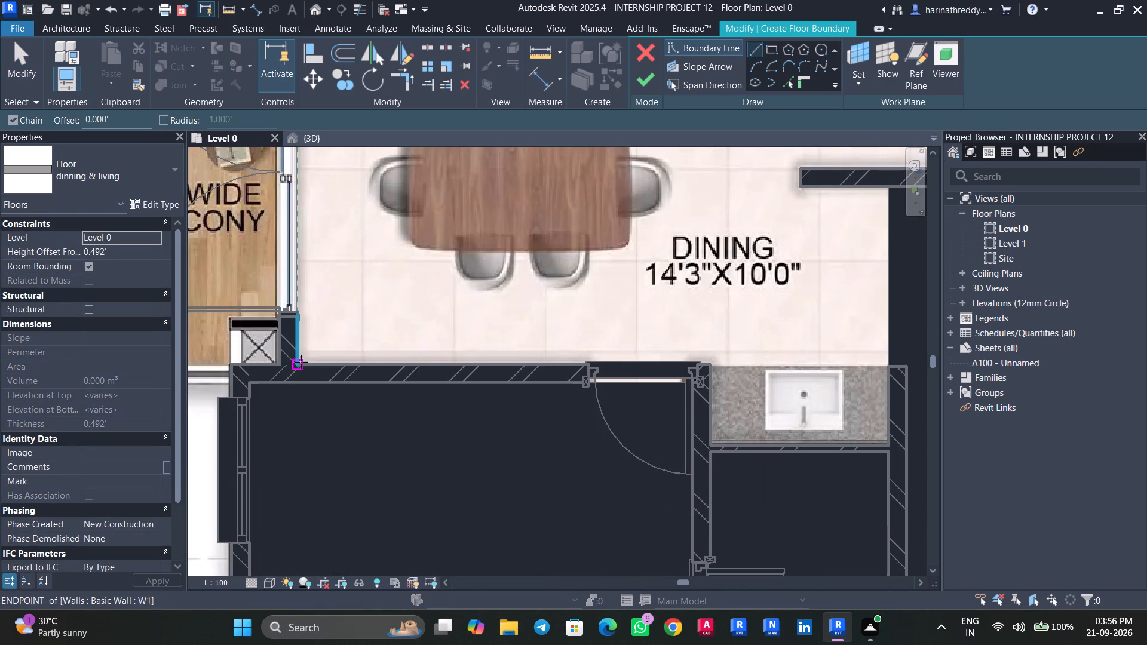
pyautogui.click(302, 362)
pyautogui.moveTo(300, 185); pyautogui.dragTo(326, 335, button='middle')
pyautogui.scroll(1, 326, 335)
pyautogui.moveTo(327, 207); pyautogui.dragTo(349, 373, button='middle')
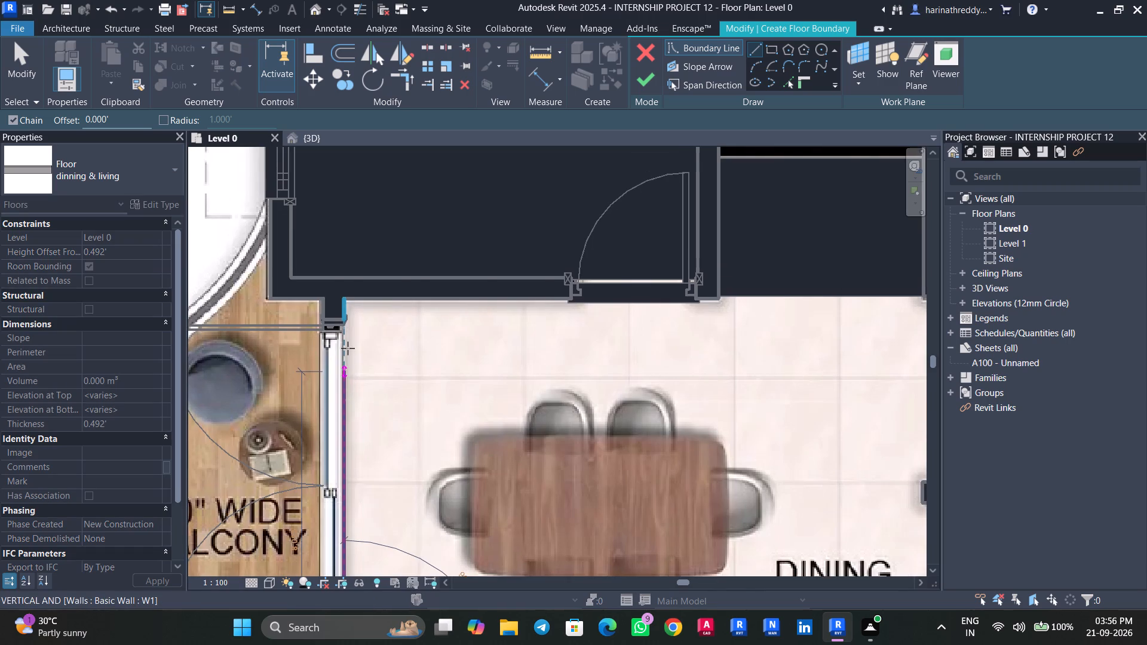
pyautogui.click(345, 302)
pyautogui.moveTo(599, 312); pyautogui.dragTo(160, 303, button='middle')
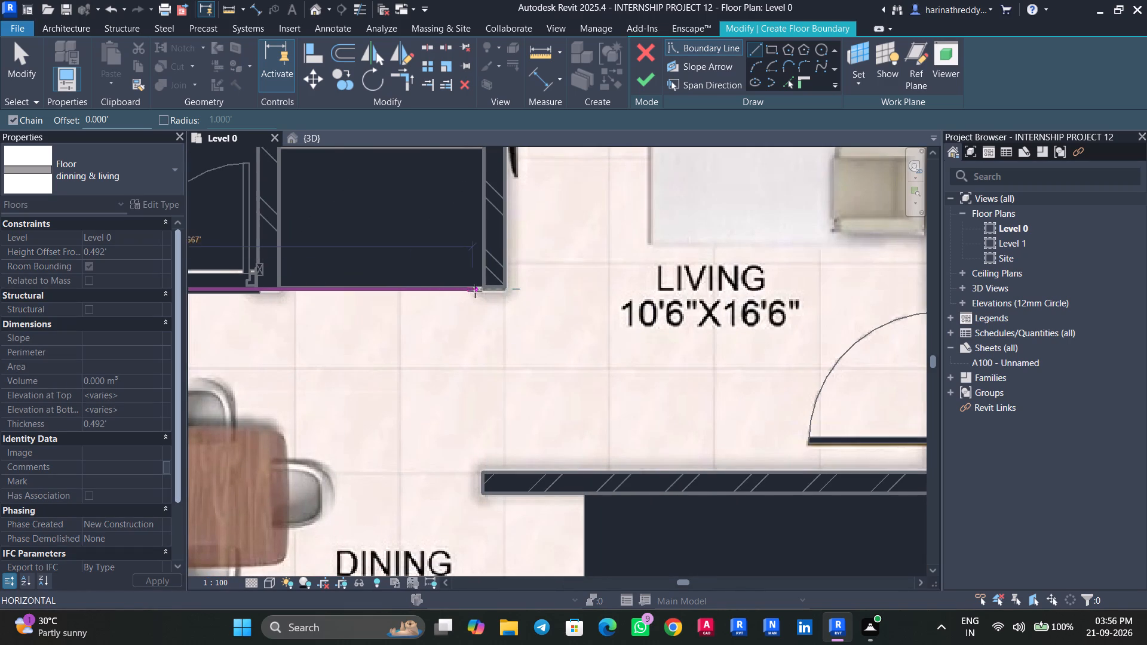
pyautogui.click(505, 290)
# Continue unit 5's boundary up the TV wall, along the living room window wall, and down the entrance wall past the door.
pyautogui.moveTo(502, 173); pyautogui.dragTo(507, 417, button='middle')
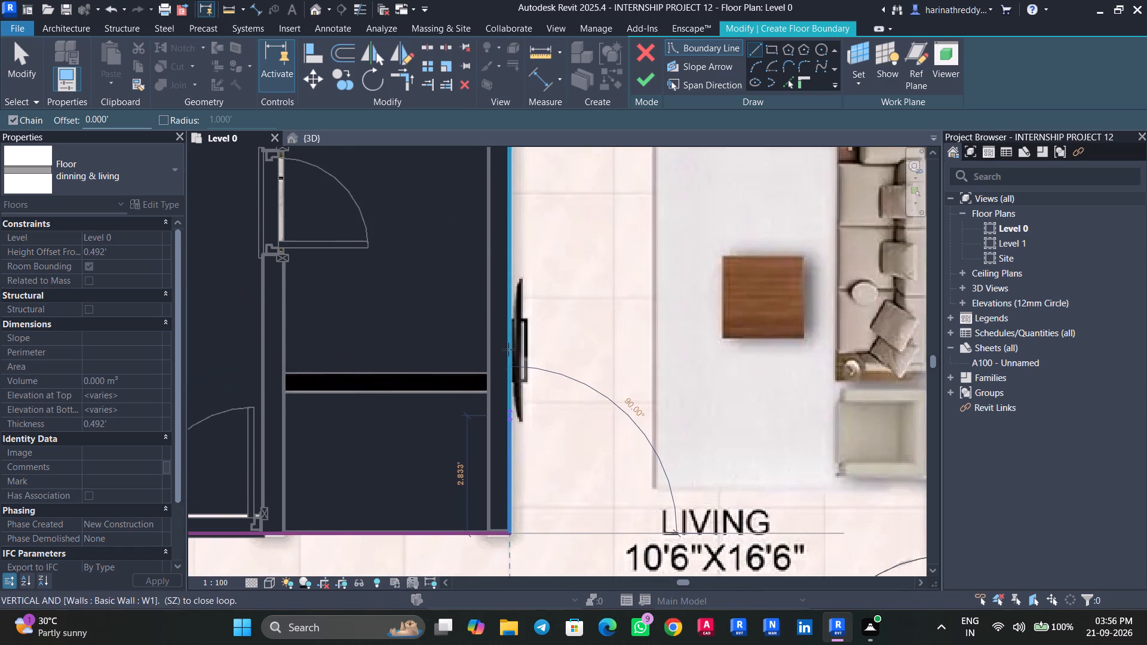
pyautogui.moveTo(534, 201); pyautogui.dragTo(510, 436, button='middle')
pyautogui.click(483, 281)
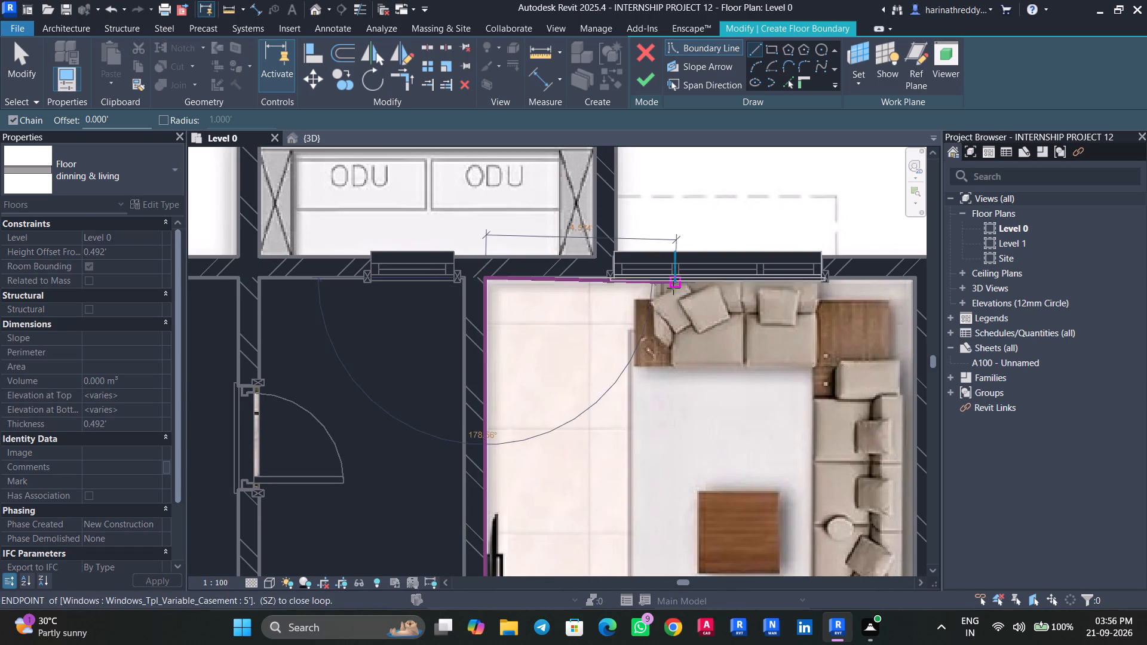
pyautogui.moveTo(670, 288); pyautogui.dragTo(325, 288, button='middle')
pyautogui.click(569, 281)
pyautogui.moveTo(558, 413); pyautogui.dragTo(514, 89, button='middle')
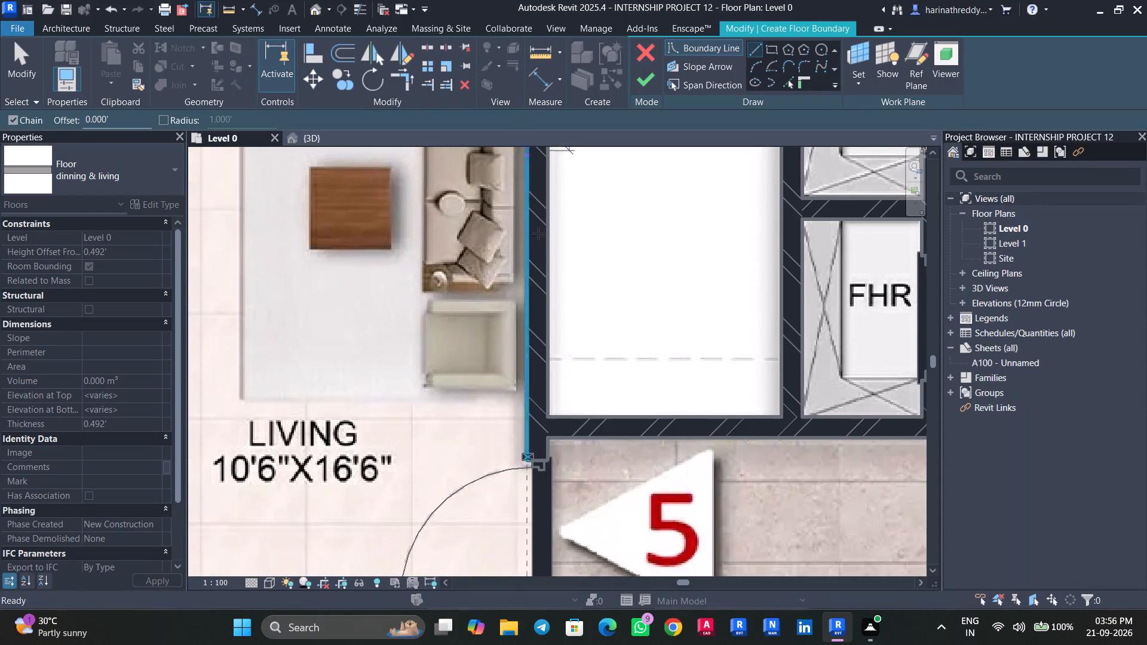
pyautogui.moveTo(519, 400); pyautogui.dragTo(514, 93, button='middle')
pyautogui.click(520, 321)
# Continue unit 5's boundary along the wall below the entrance, around its free end, and about 2.4' back to the kitchen floor edge.
pyautogui.moveTo(358, 300); pyautogui.dragTo(382, 301, button='middle')
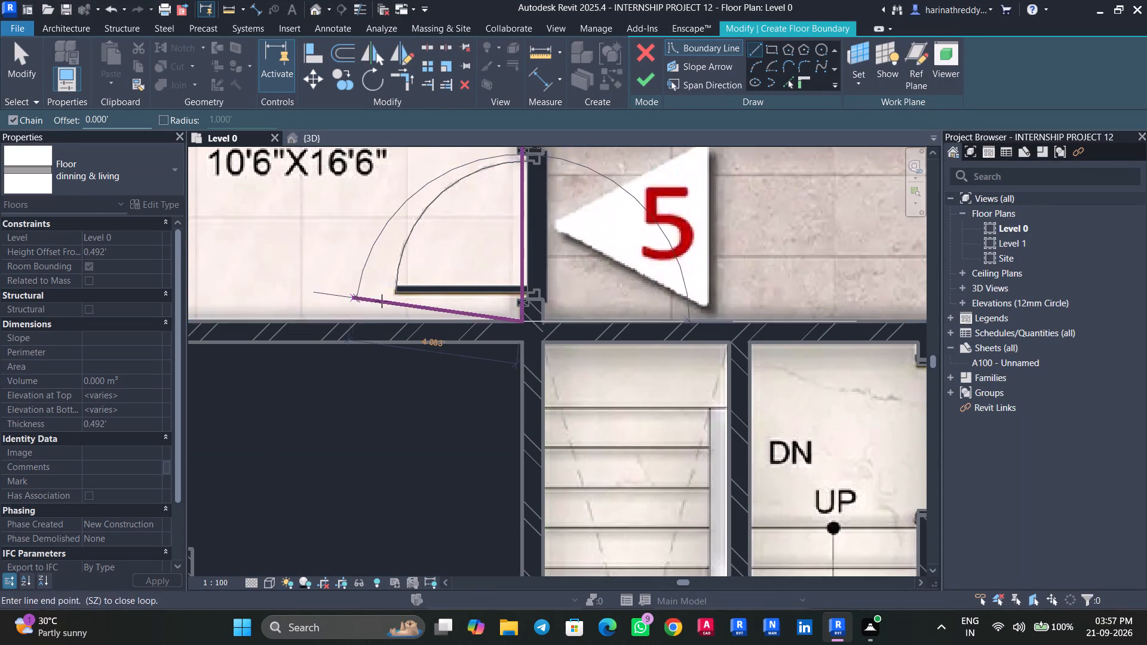
pyautogui.moveTo(382, 301); pyautogui.dragTo(769, 270, button='middle')
pyautogui.click(481, 296)
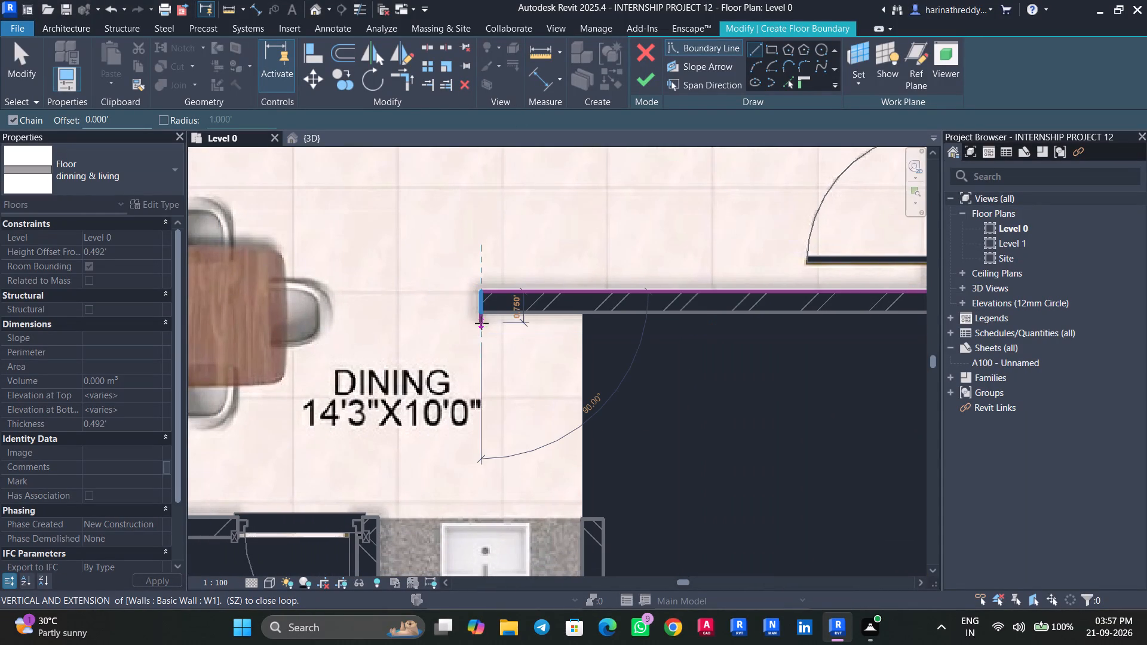
pyautogui.click(481, 317)
pyautogui.click(581, 313)
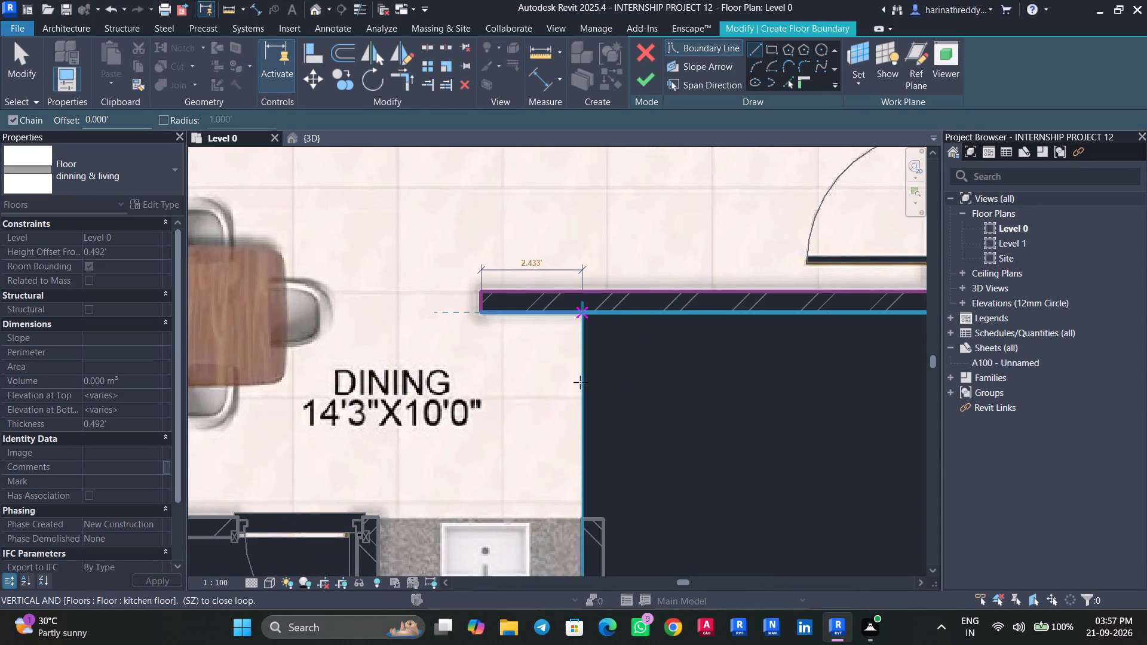
# Close unit 5's boundary down the kitchen floor edge, around the wash basin counter, and along the dining area's lower wall to the balcony corner.
pyautogui.scroll(1, 580, 392)
pyautogui.moveTo(579, 390); pyautogui.dragTo(579, 169, button='middle')
pyautogui.click(581, 417)
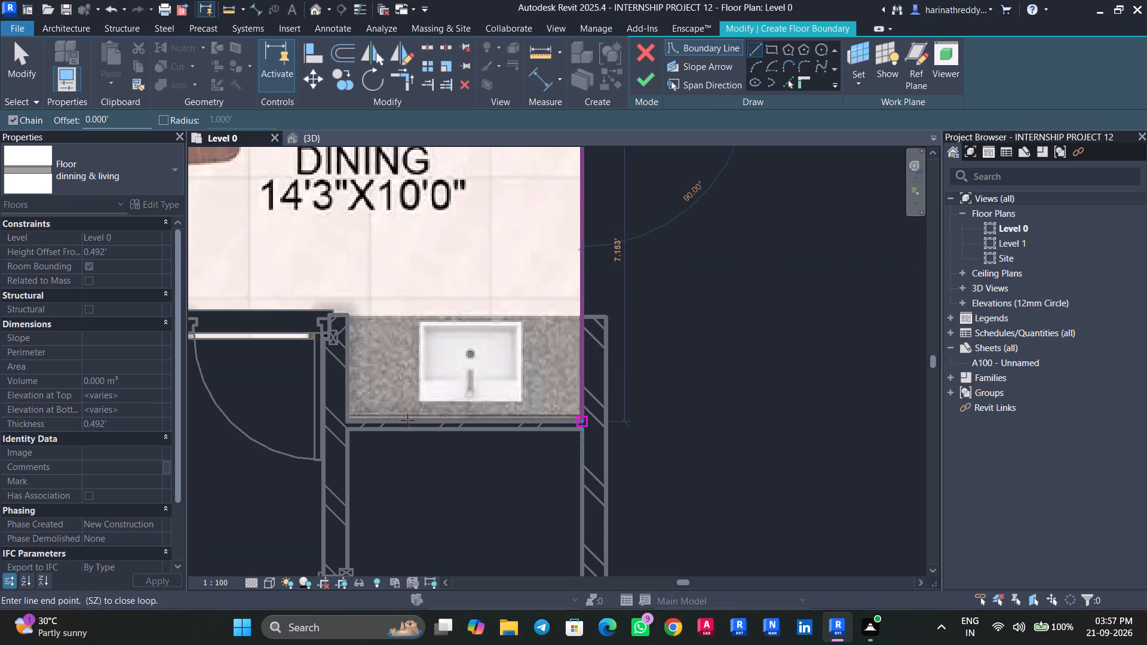
pyautogui.click(349, 422)
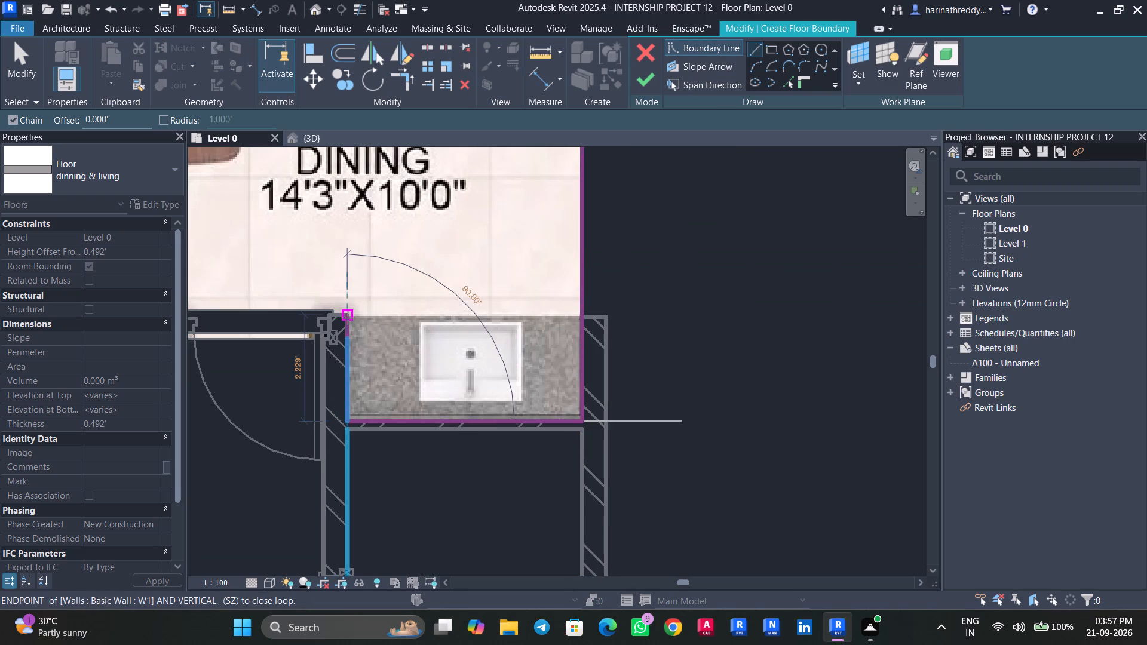
pyautogui.click(348, 318)
pyautogui.moveTo(348, 318); pyautogui.dragTo(668, 323, button='middle')
pyautogui.moveTo(336, 322); pyautogui.dragTo(590, 326, button='middle')
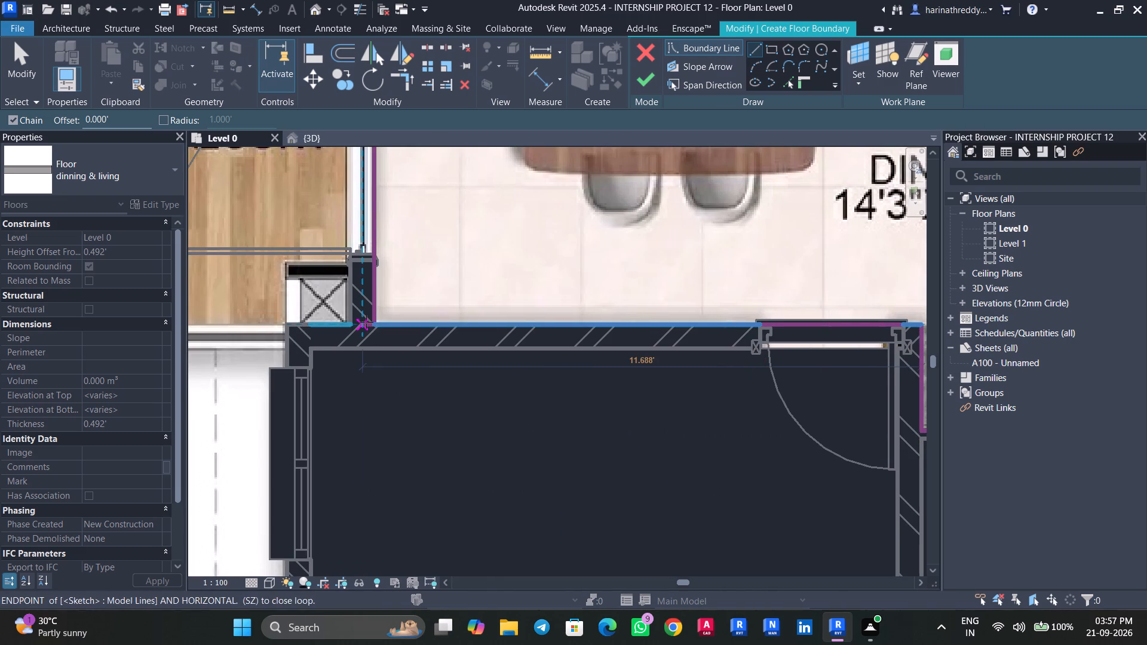
pyautogui.click(374, 321)
pyautogui.press('Escape')
# Check the sketched unit boundaries and finish the dinning & living floor sketch.
pyautogui.scroll(-12, 382, 384)
pyautogui.moveTo(407, 404); pyautogui.dragTo(365, 85, button='middle')
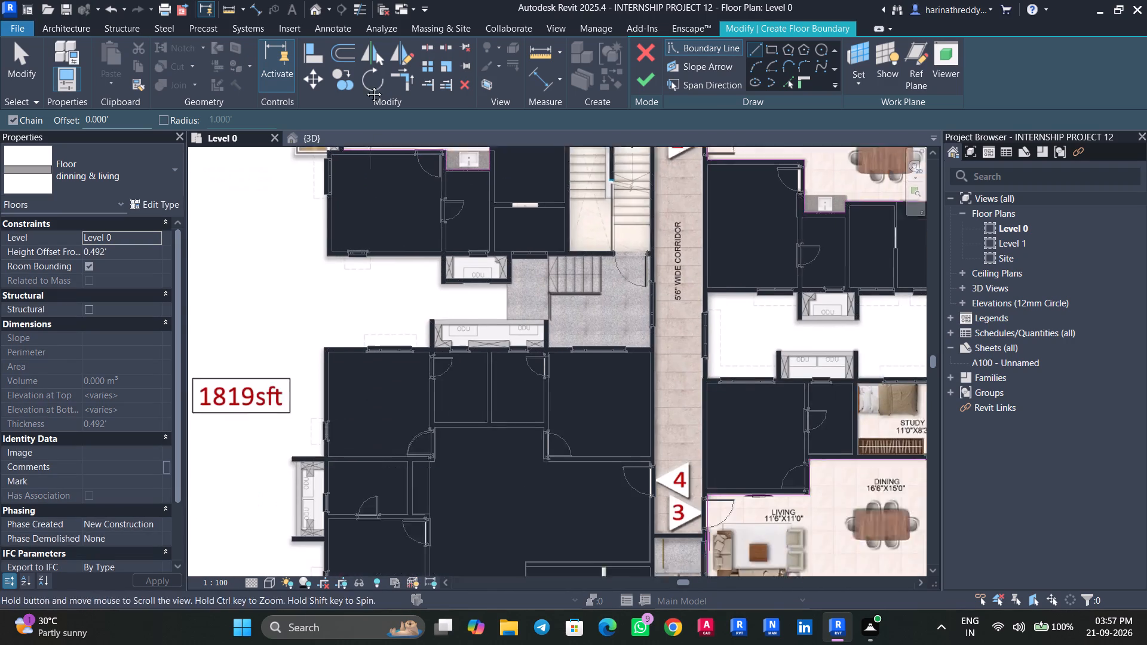
pyautogui.moveTo(365, 85); pyautogui.dragTo(362, 72, button='middle')
pyautogui.scroll(-3, 441, 289)
pyautogui.scroll(1, 448, 266)
pyautogui.moveTo(448, 275); pyautogui.dragTo(424, 475, button='middle')
pyautogui.moveTo(507, 332); pyautogui.dragTo(502, 462, button='middle')
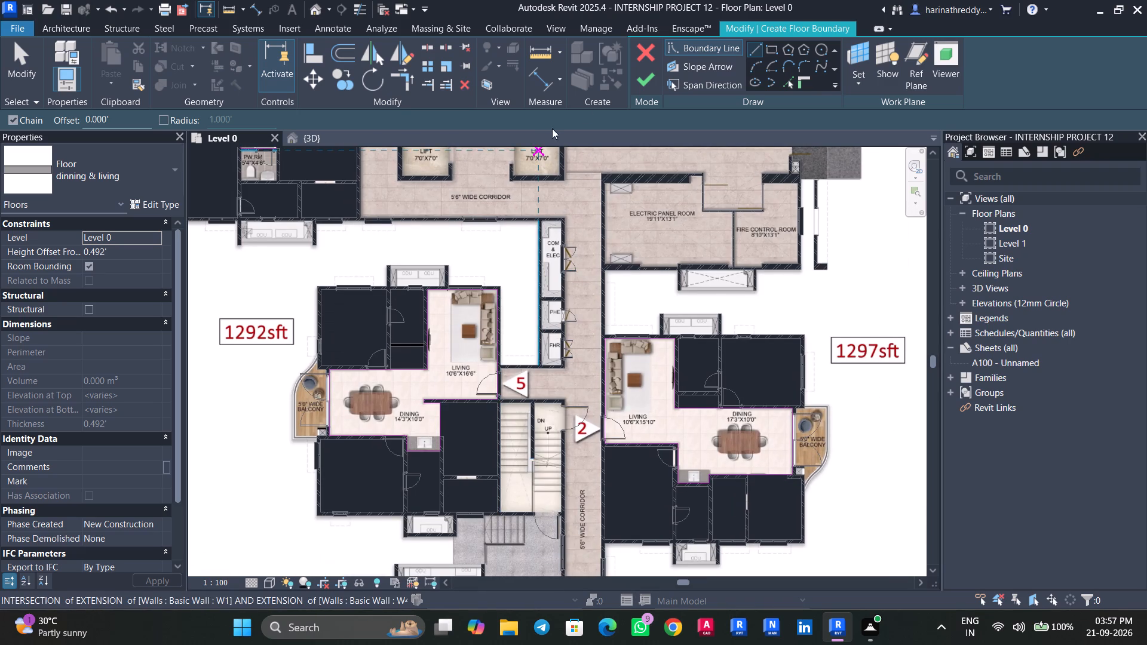
pyautogui.click(648, 75)
pyautogui.scroll(-1, 494, 302)
pyautogui.press('Escape')
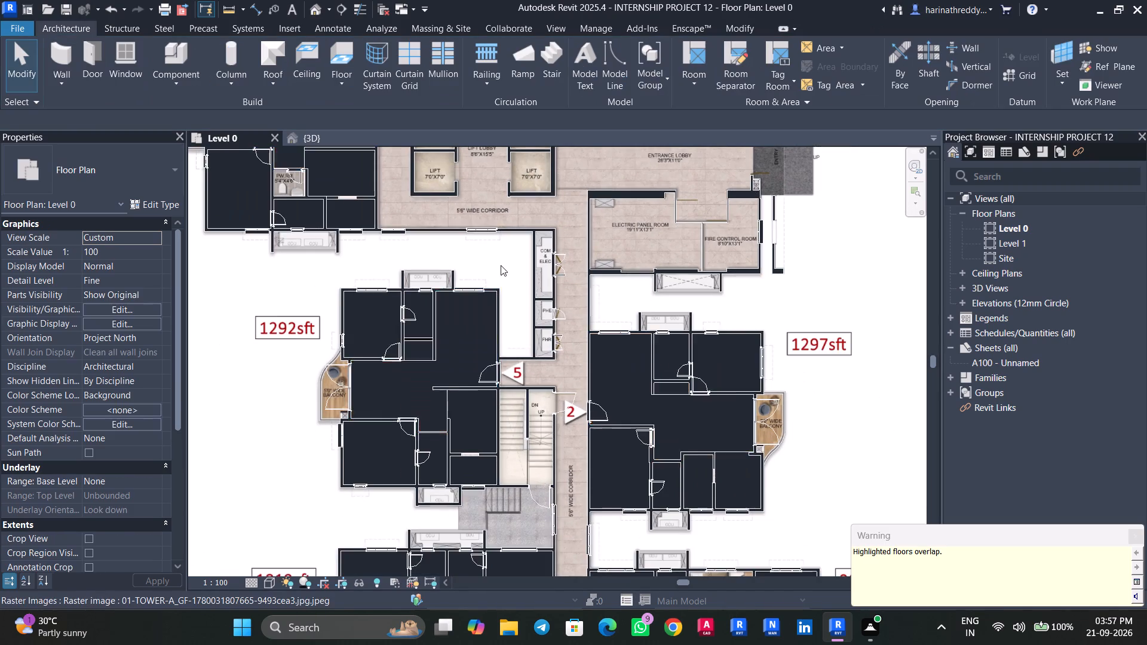
# Edit the Toilet floor's boundary to add a rectangle covering unit 6's powder room between its inner wall faces, and finish the sketch.
pyautogui.scroll(-4, 501, 263)
pyautogui.moveTo(501, 257); pyautogui.dragTo(505, 333, button='middle')
pyautogui.scroll(10, 367, 279)
pyautogui.scroll(-4, 400, 352)
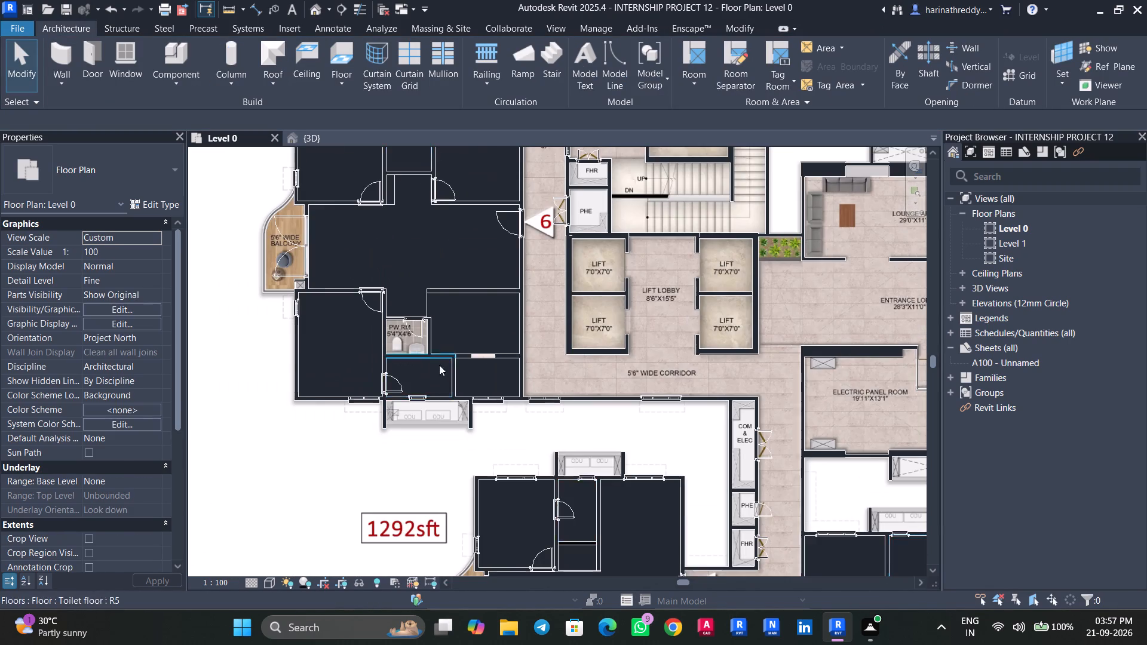
pyautogui.click(472, 372)
pyautogui.press('Escape')
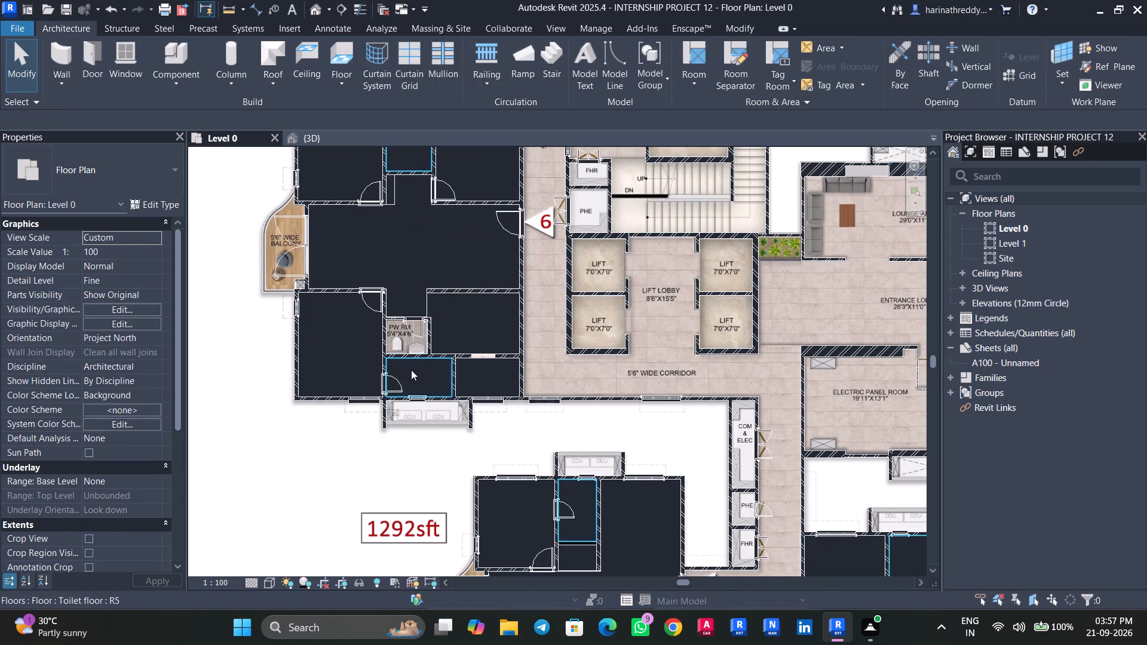
pyautogui.click(411, 370)
pyautogui.click(643, 60)
pyautogui.scroll(5, 402, 330)
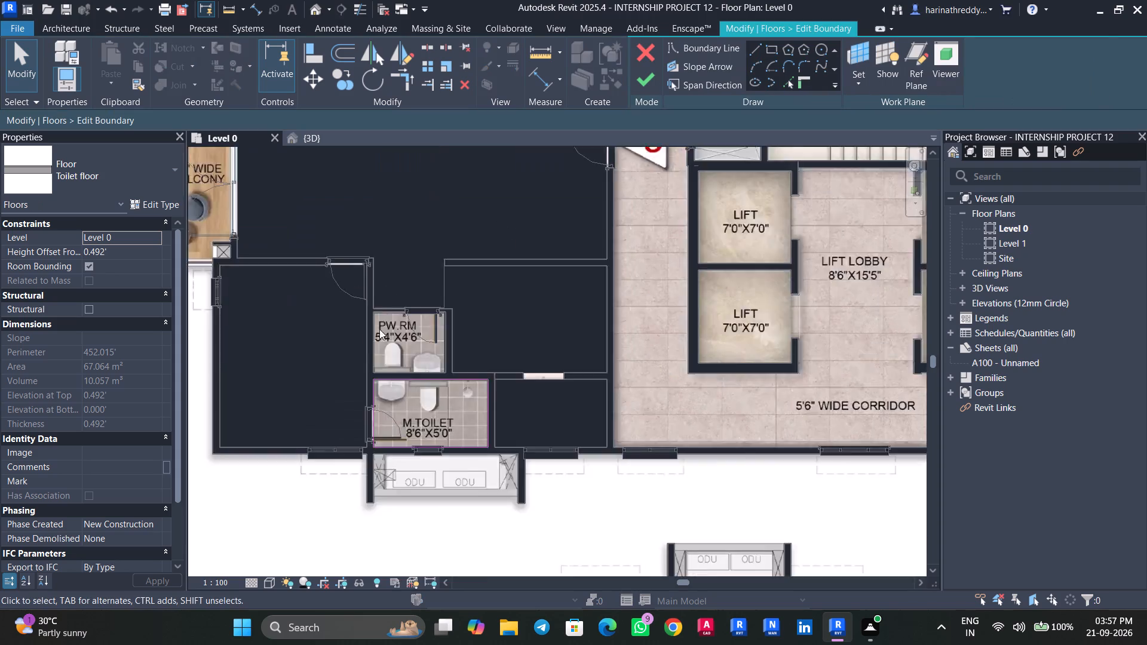
pyautogui.scroll(5, 379, 329)
pyautogui.click(772, 49)
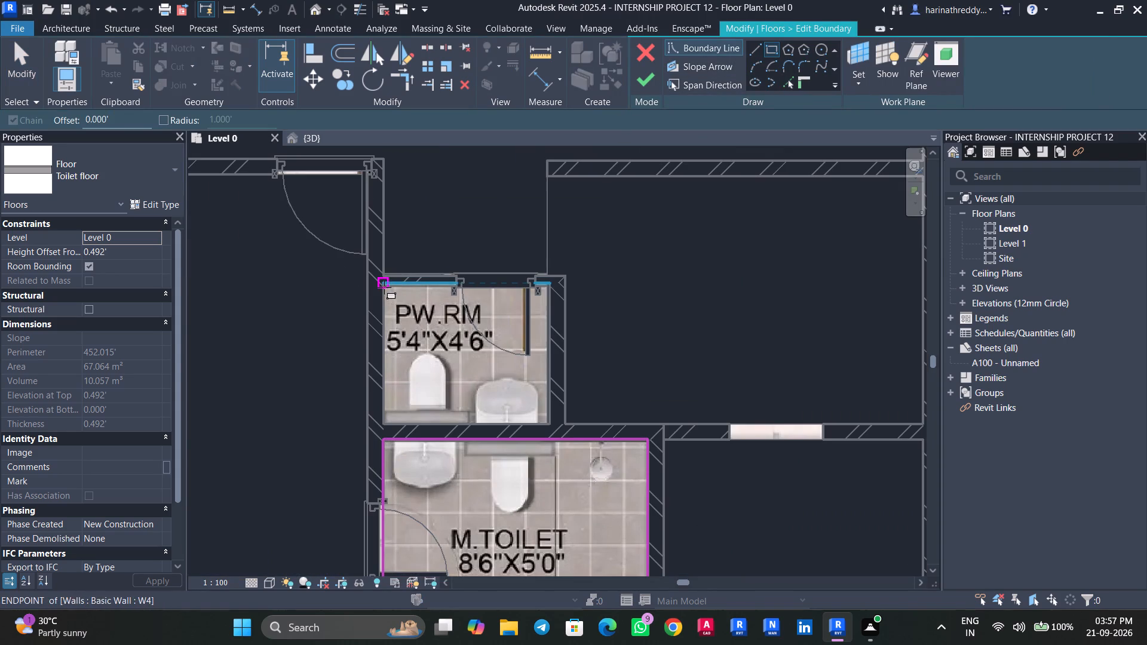
pyautogui.click(384, 287)
pyautogui.click(550, 424)
pyautogui.press('Escape')
pyautogui.press('Escape')
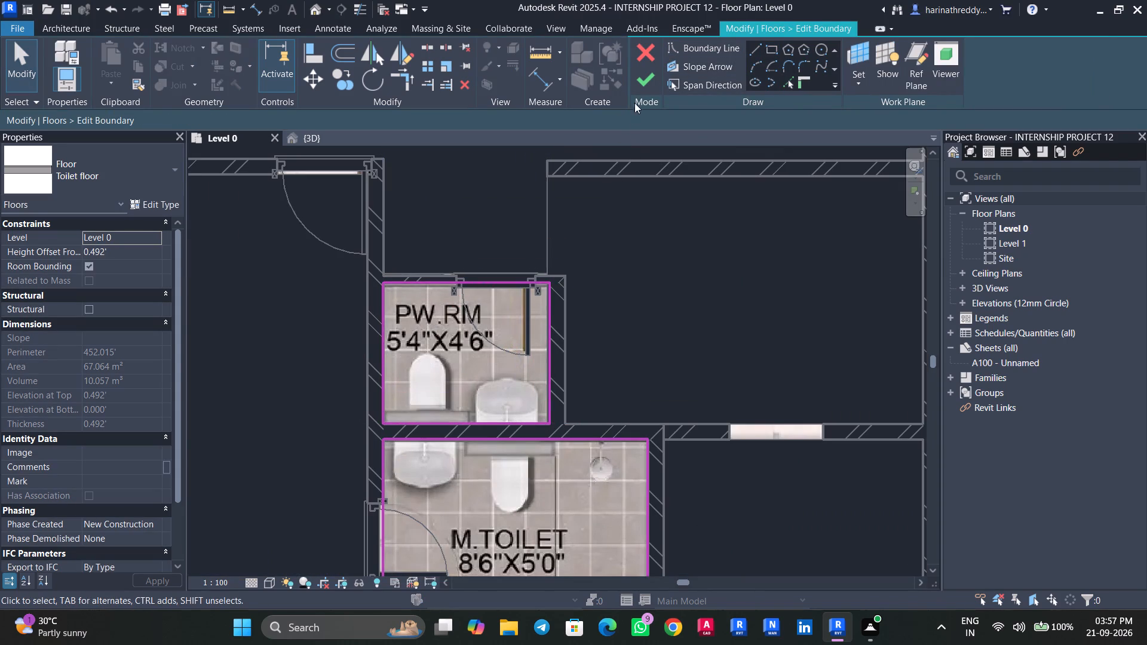
pyautogui.click(639, 85)
pyautogui.scroll(-13, 571, 342)
pyautogui.press('Escape')
# Save the project.
pyautogui.scroll(-7, 437, 391)
pyautogui.scroll(10, 575, 329)
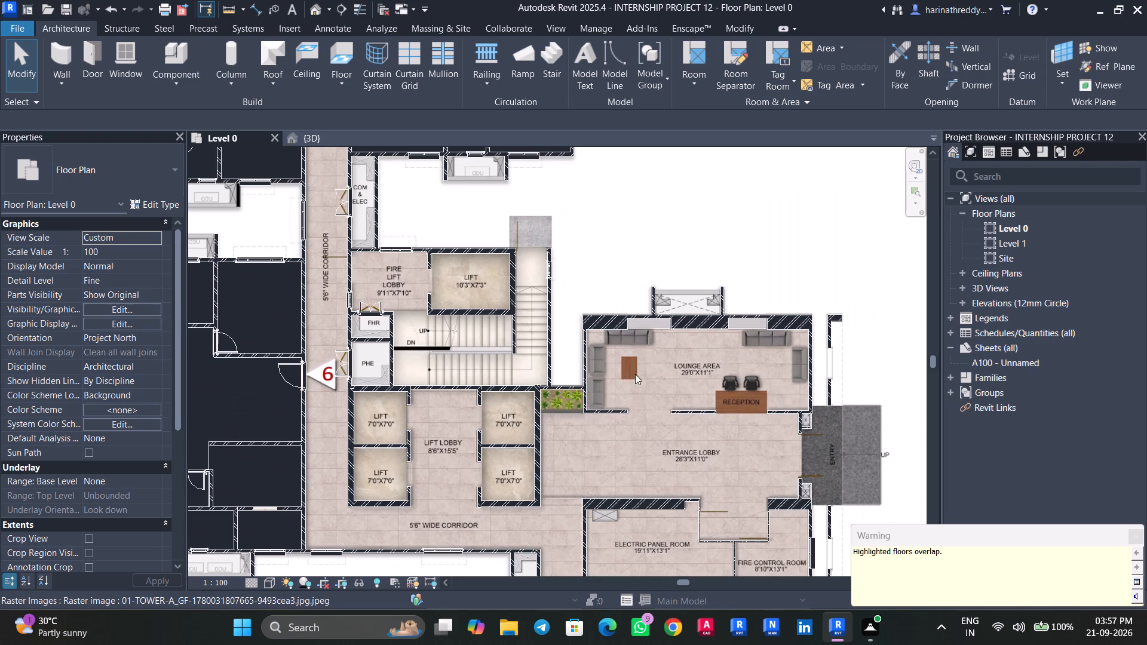
pyautogui.scroll(-5, 637, 365)
pyautogui.moveTo(633, 361); pyautogui.dragTo(588, 181, button='middle')
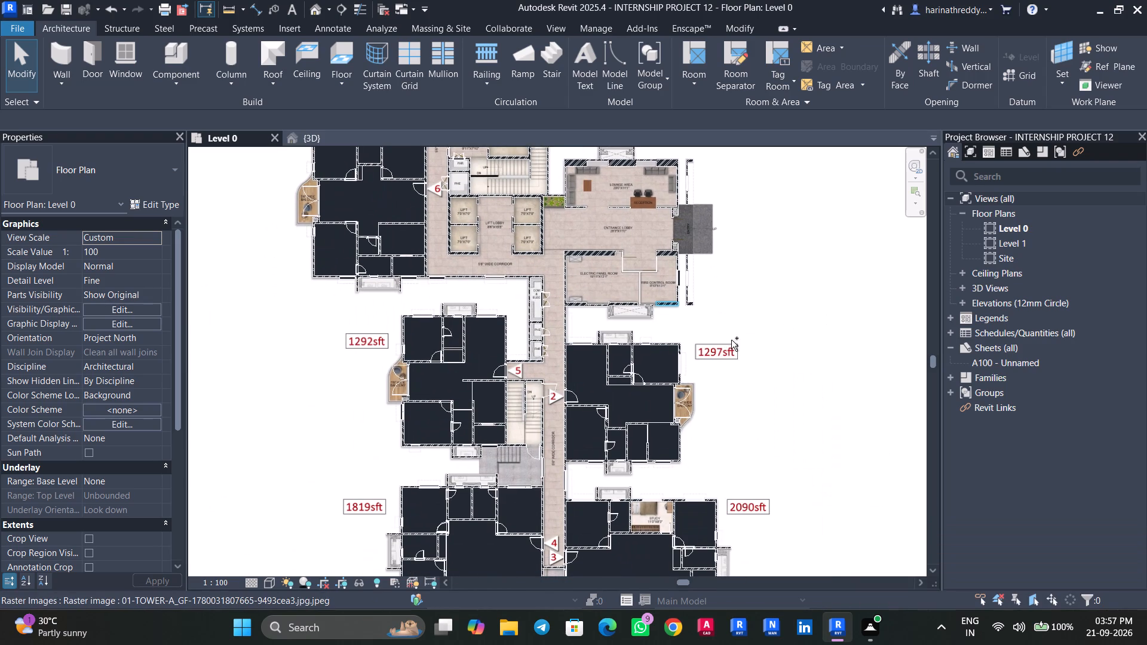
pyautogui.hotkey('ctrl', 's')
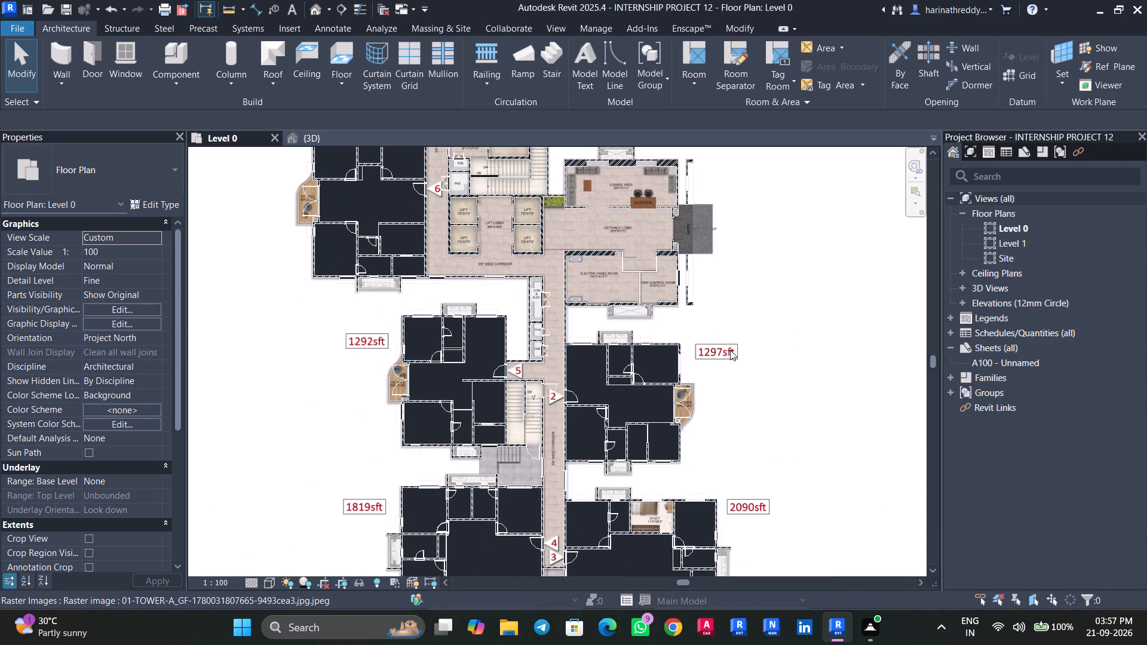
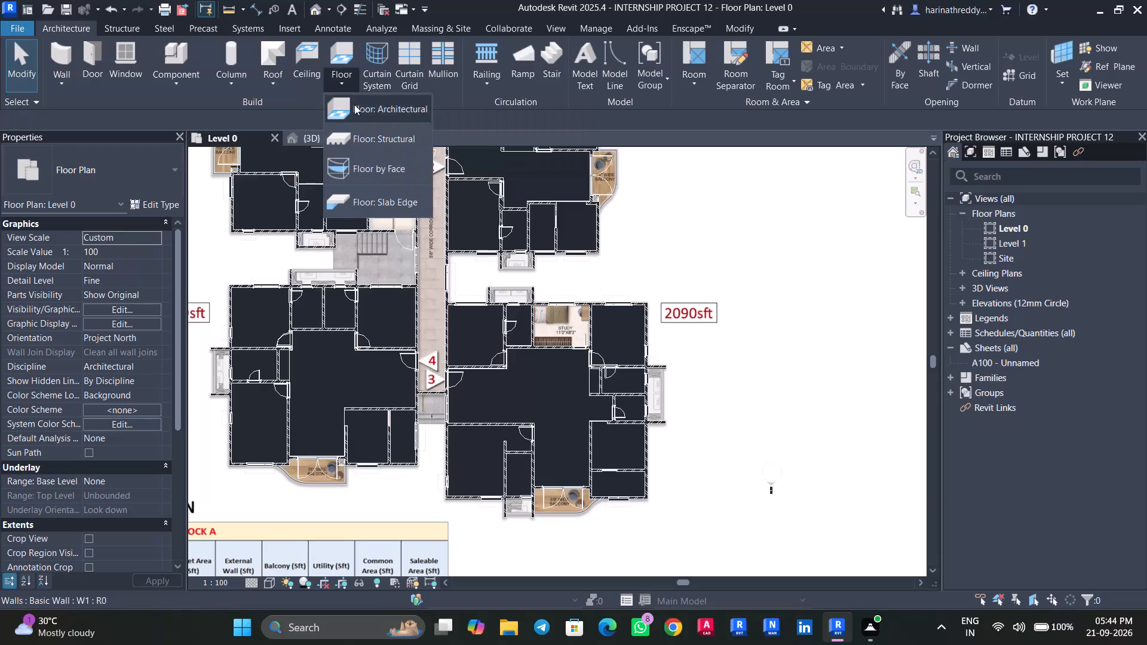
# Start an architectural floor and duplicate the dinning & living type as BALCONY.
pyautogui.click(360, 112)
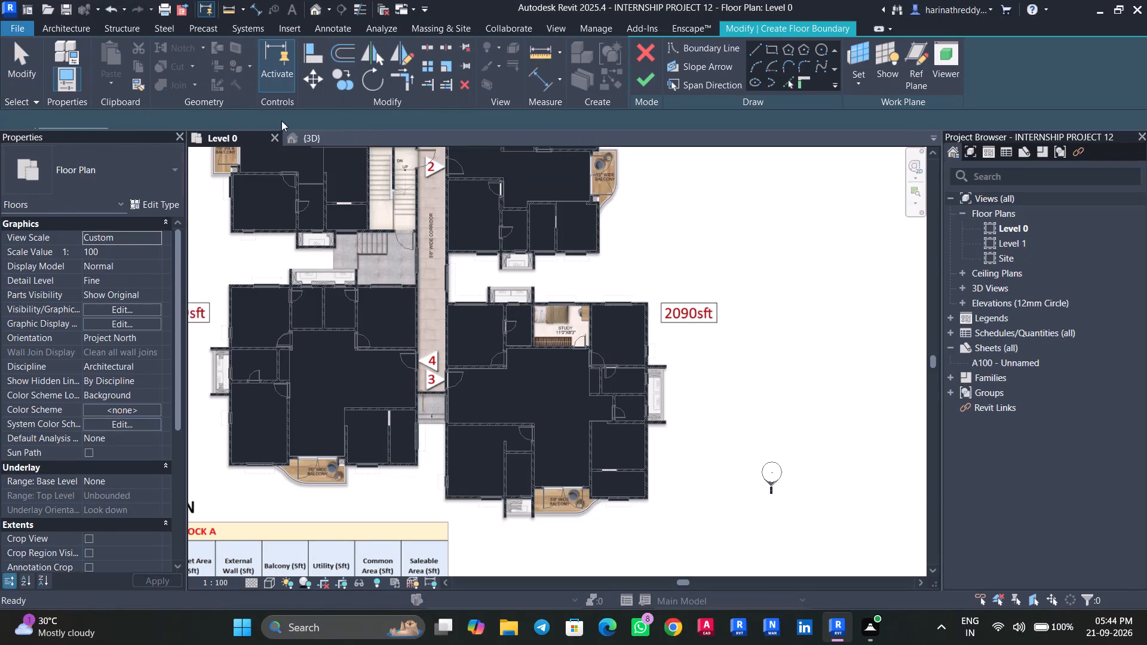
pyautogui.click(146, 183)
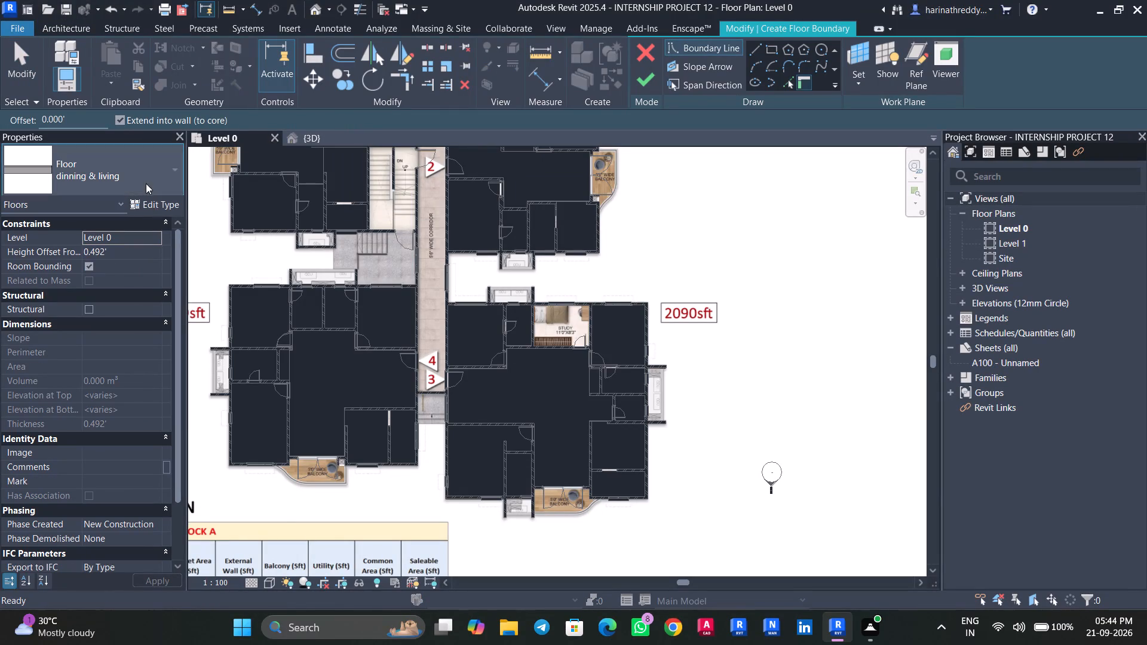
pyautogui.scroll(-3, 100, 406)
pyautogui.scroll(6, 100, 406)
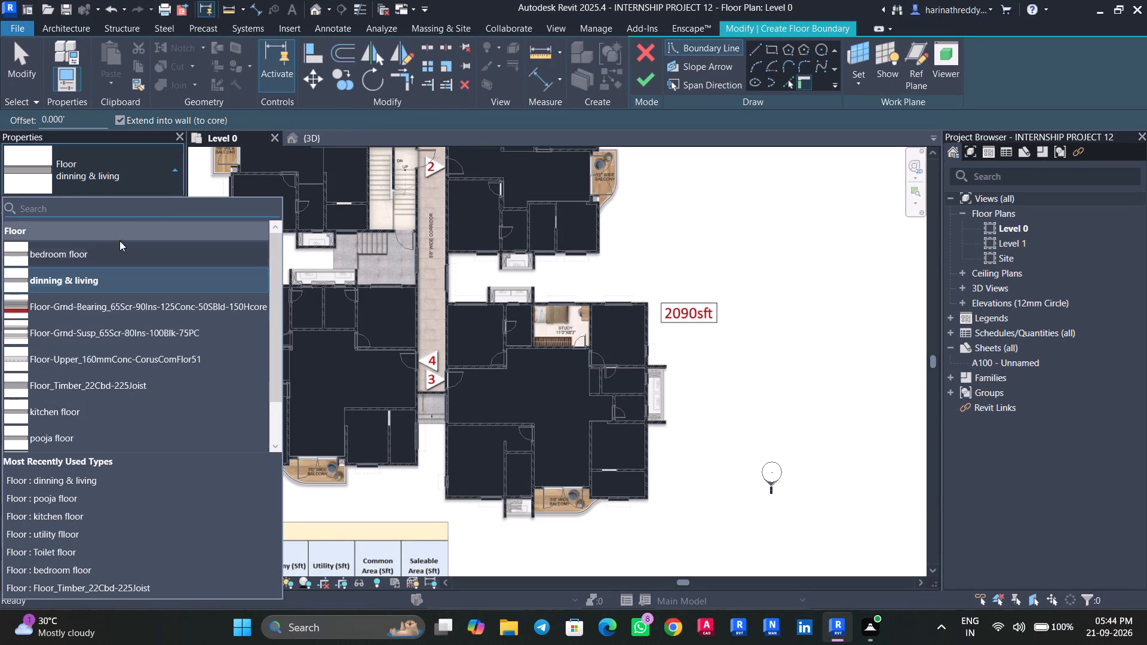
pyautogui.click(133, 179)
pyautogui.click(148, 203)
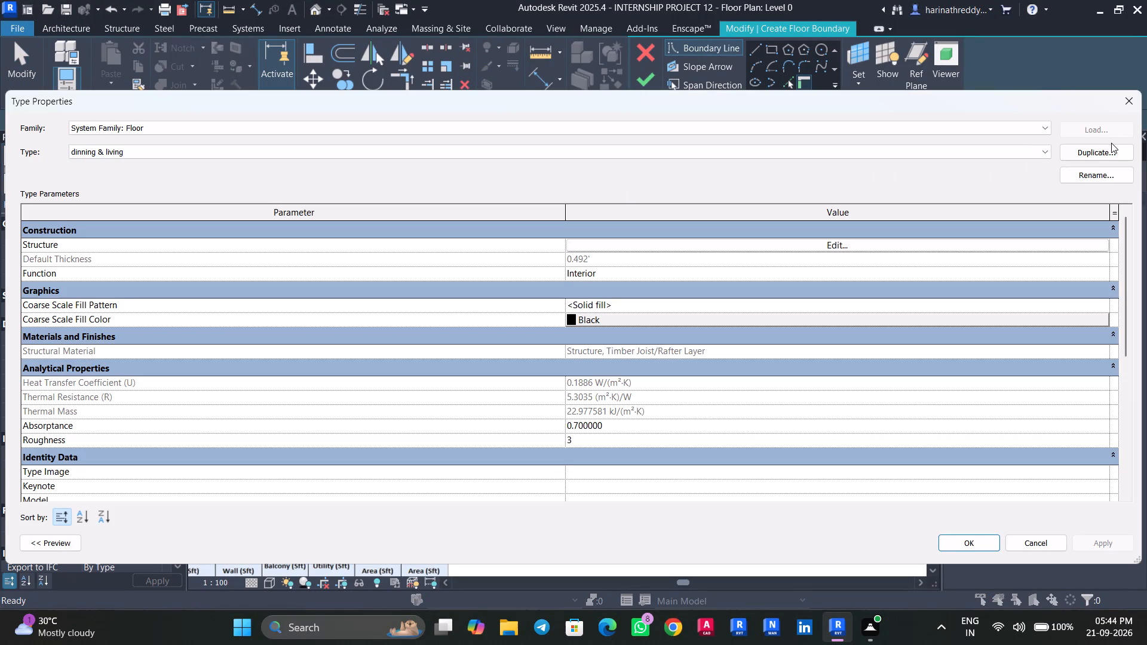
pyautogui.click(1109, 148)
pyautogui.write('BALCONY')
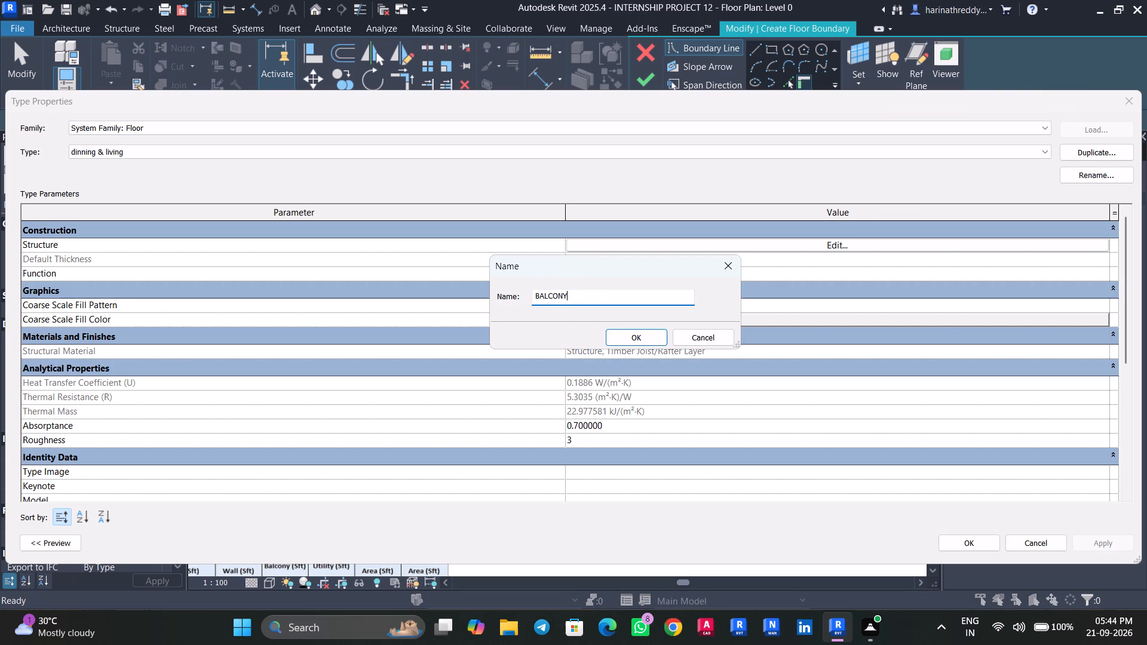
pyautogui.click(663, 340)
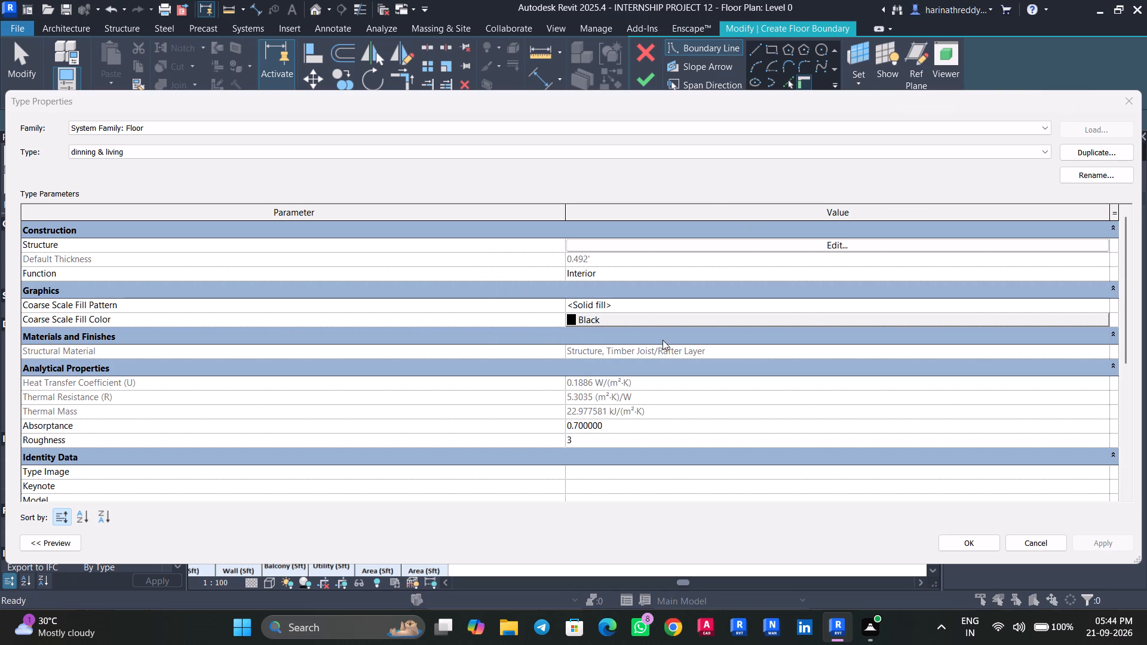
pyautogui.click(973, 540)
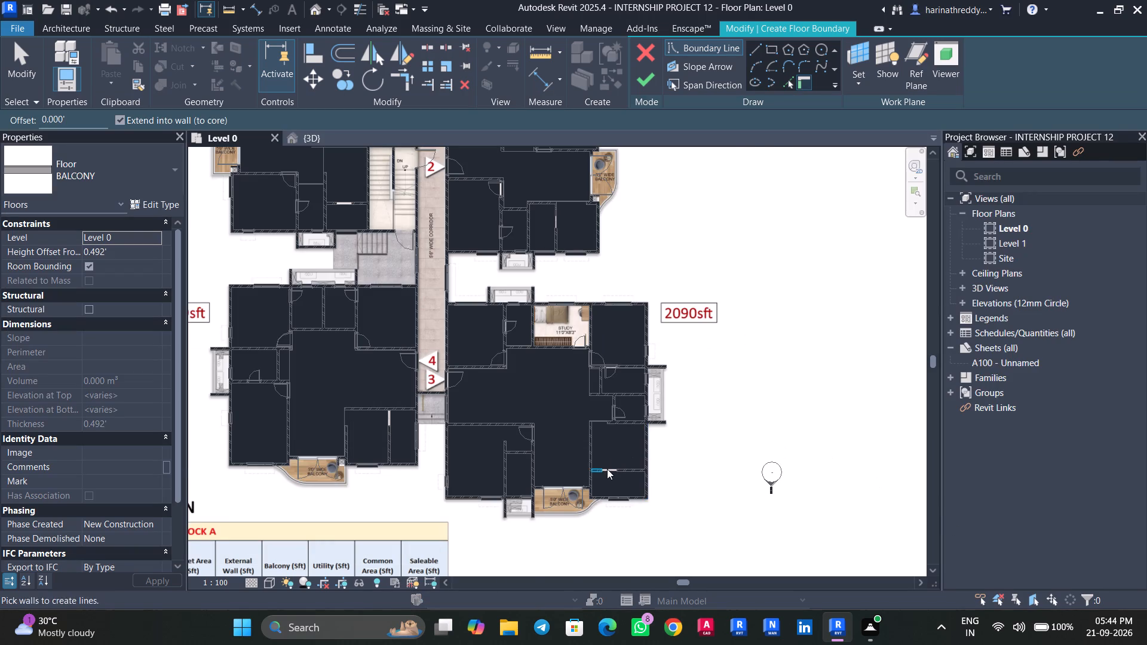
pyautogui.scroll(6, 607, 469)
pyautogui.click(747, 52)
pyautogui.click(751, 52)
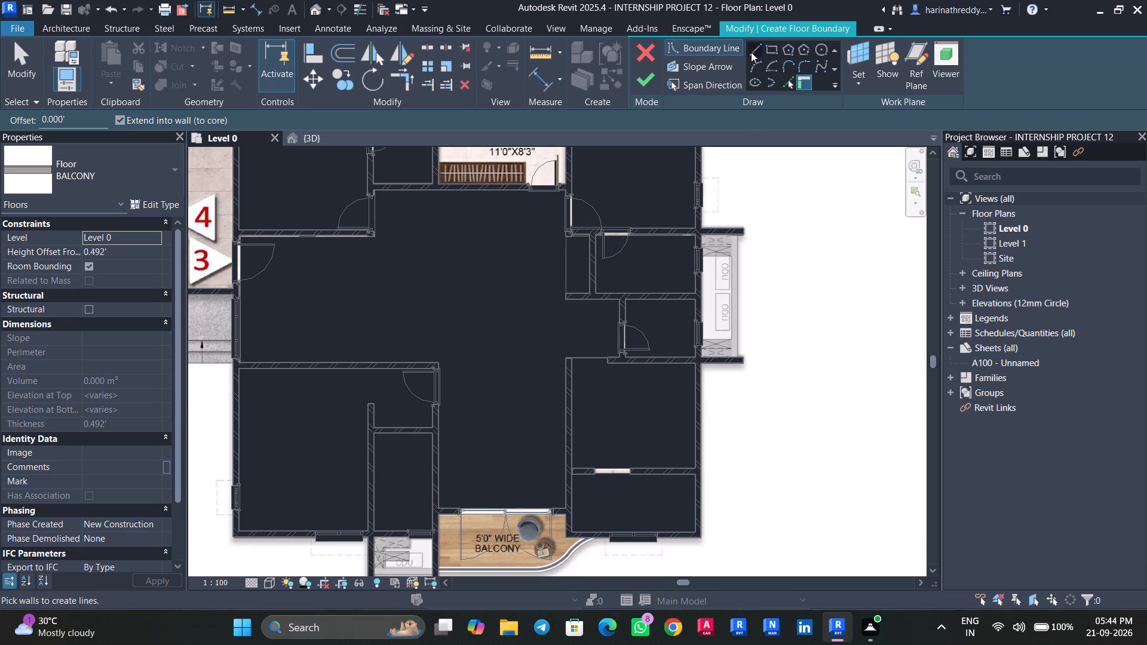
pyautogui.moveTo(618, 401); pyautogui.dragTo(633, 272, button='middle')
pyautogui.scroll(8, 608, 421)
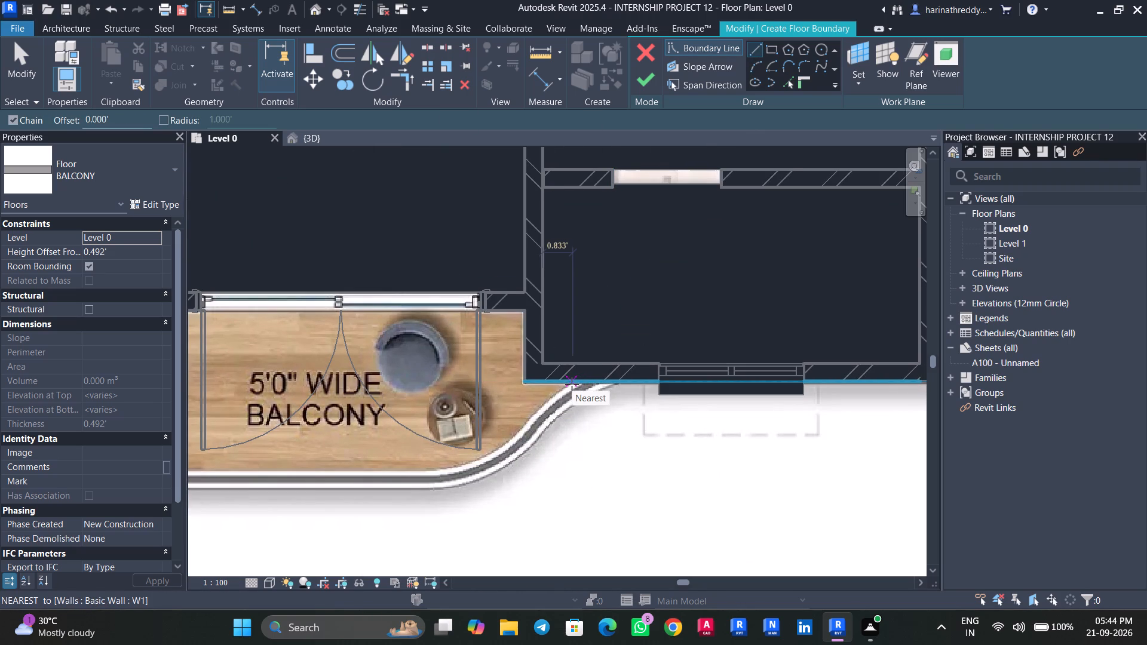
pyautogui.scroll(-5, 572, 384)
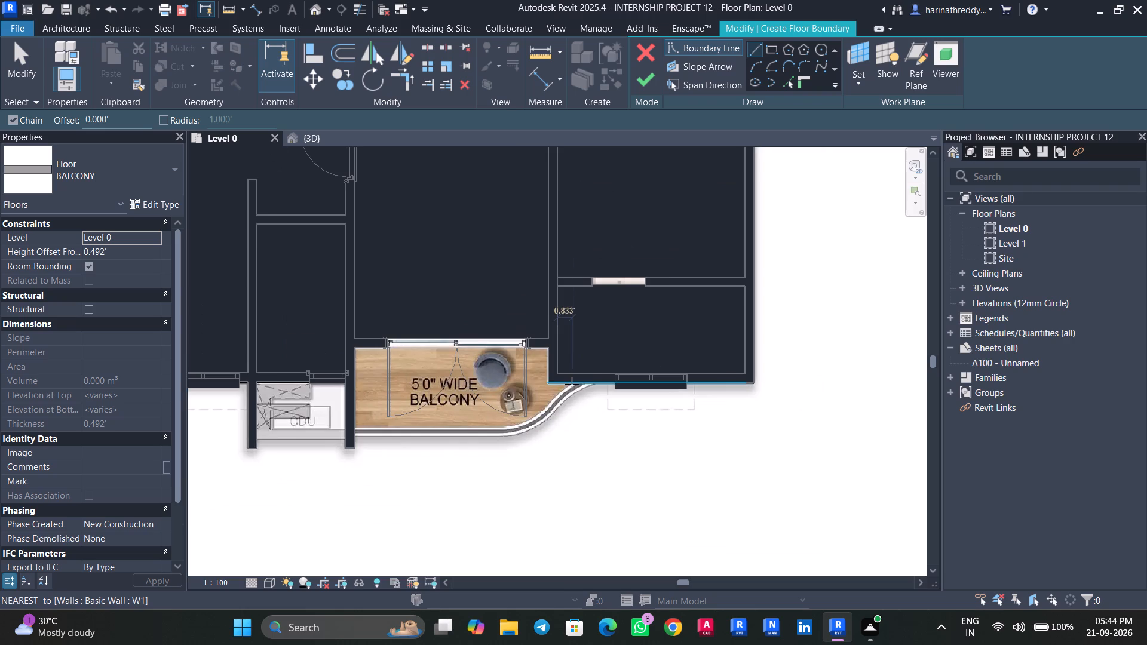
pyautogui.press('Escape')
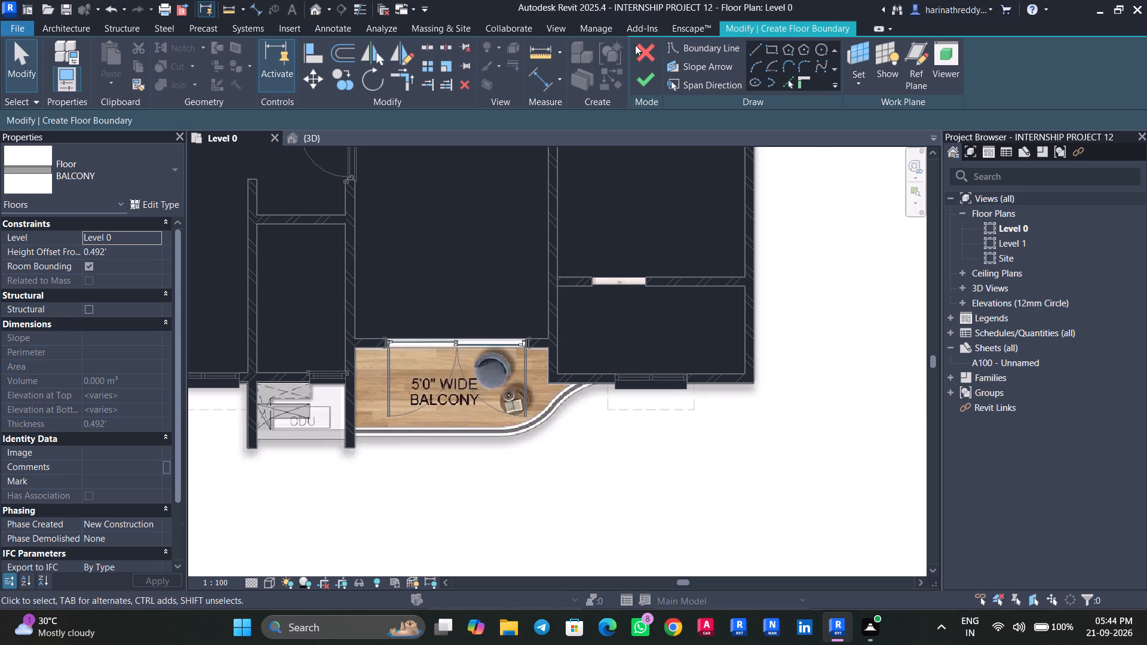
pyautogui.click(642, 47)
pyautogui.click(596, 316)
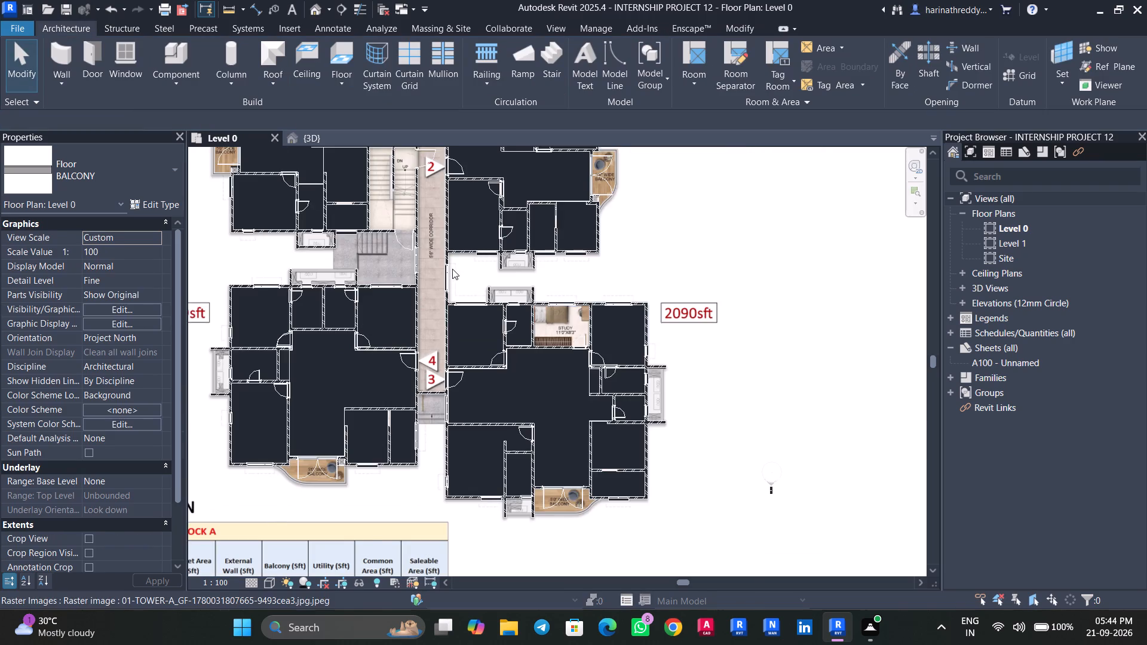
# Start an architectural floor at the 2090sft unit's study and duplicate the dinning & living type as STUDY ROOM.
pyautogui.scroll(-1, 452, 269)
pyautogui.moveTo(452, 271); pyautogui.dragTo(452, 401, button='middle')
pyautogui.scroll(10, 572, 476)
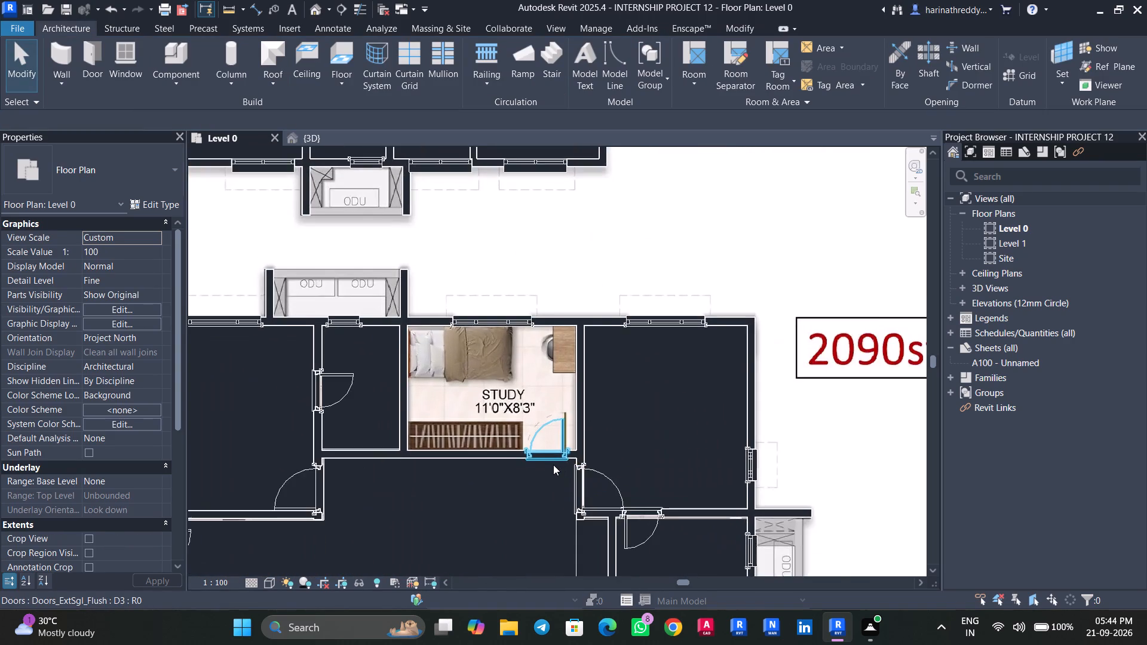
pyautogui.click(349, 80)
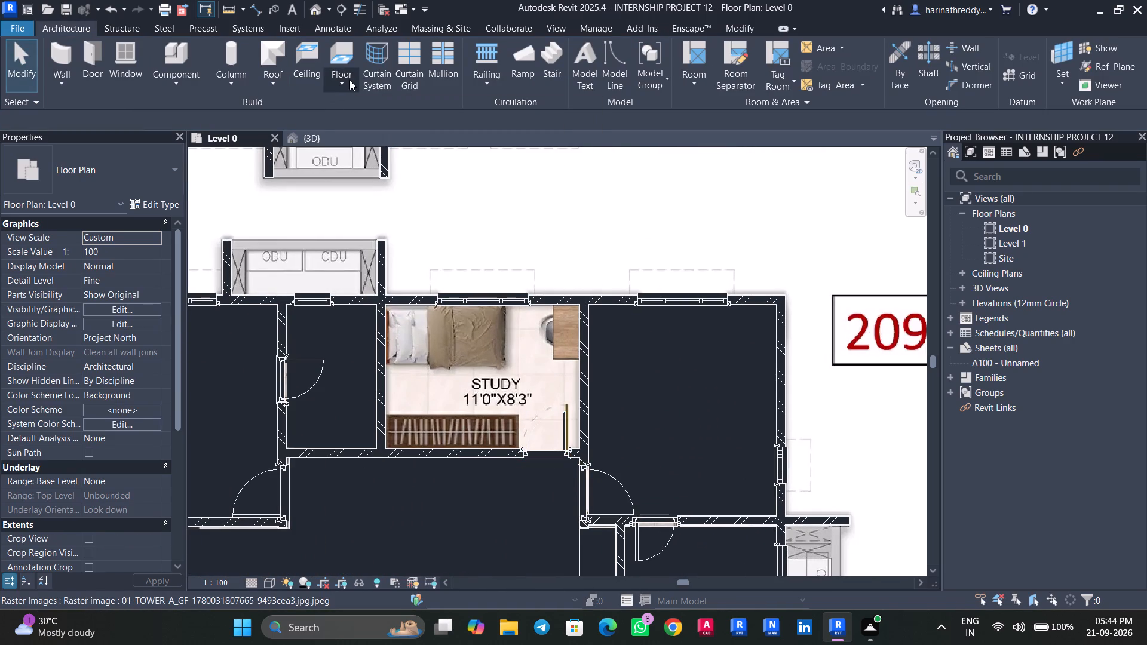
pyautogui.click(385, 109)
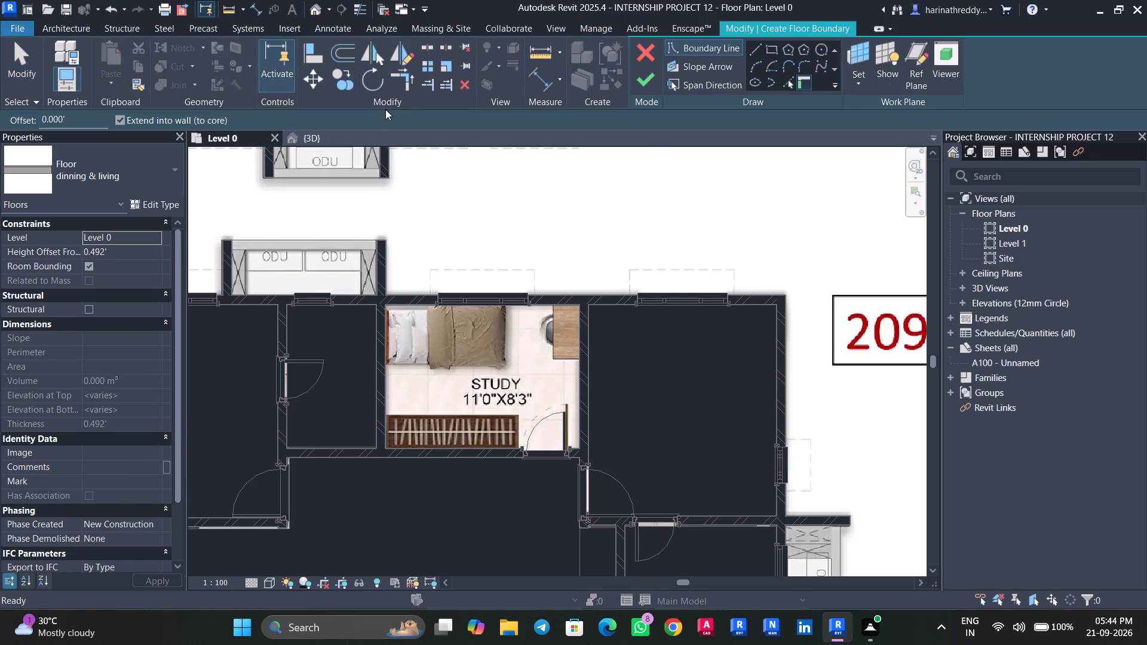
pyautogui.click(164, 209)
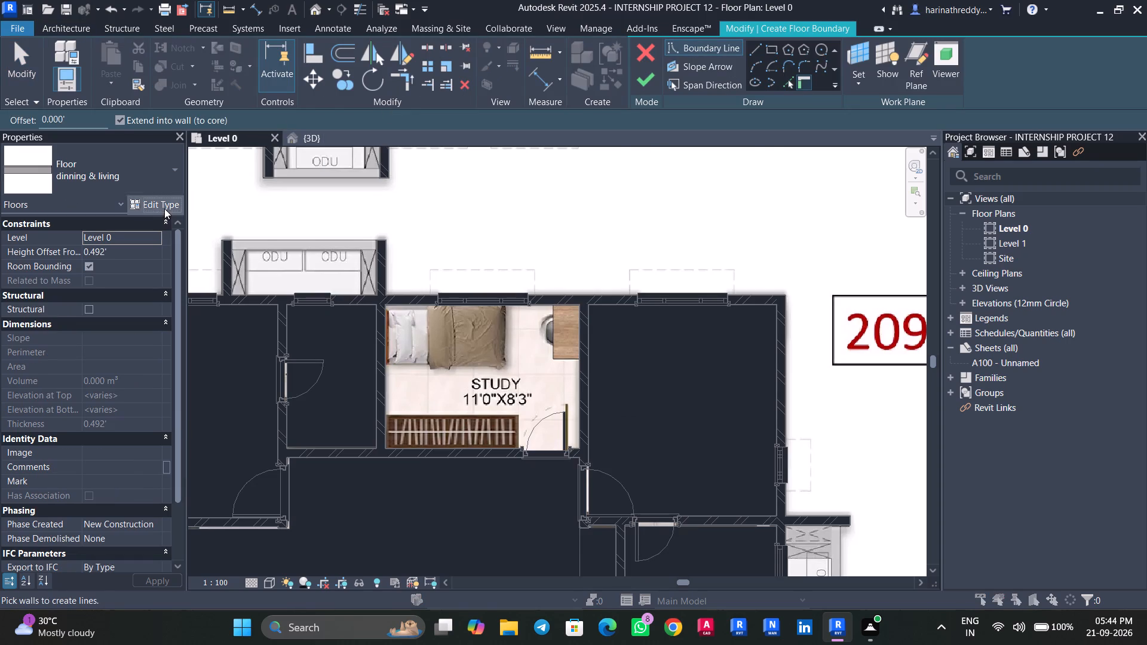
pyautogui.click(877, 243)
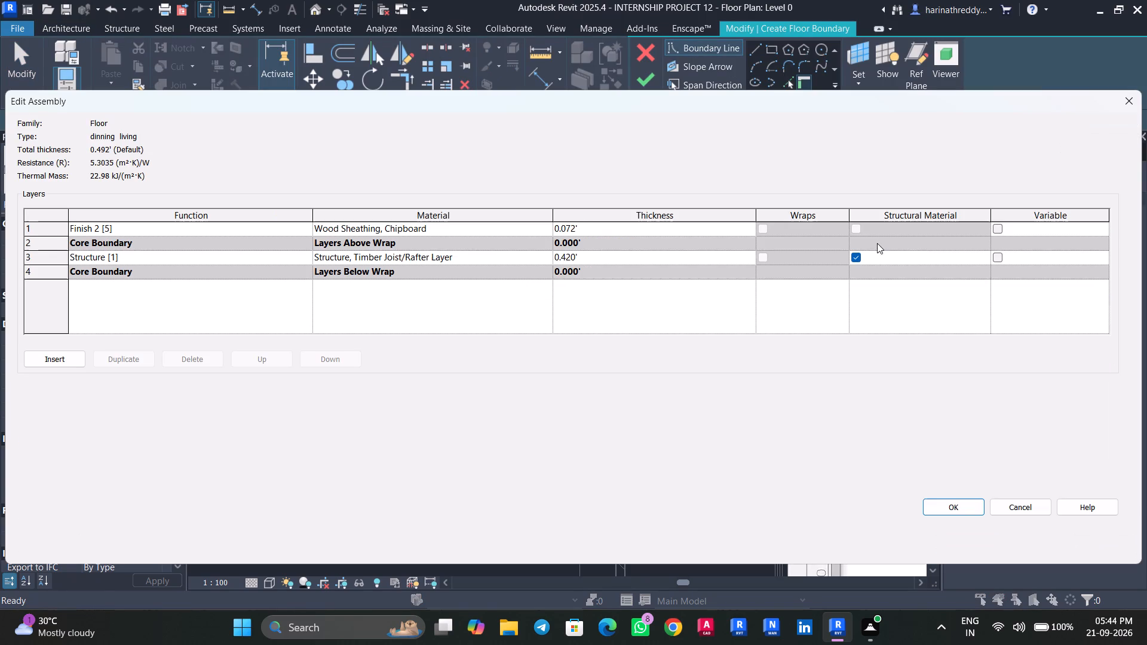
pyautogui.click(1130, 93)
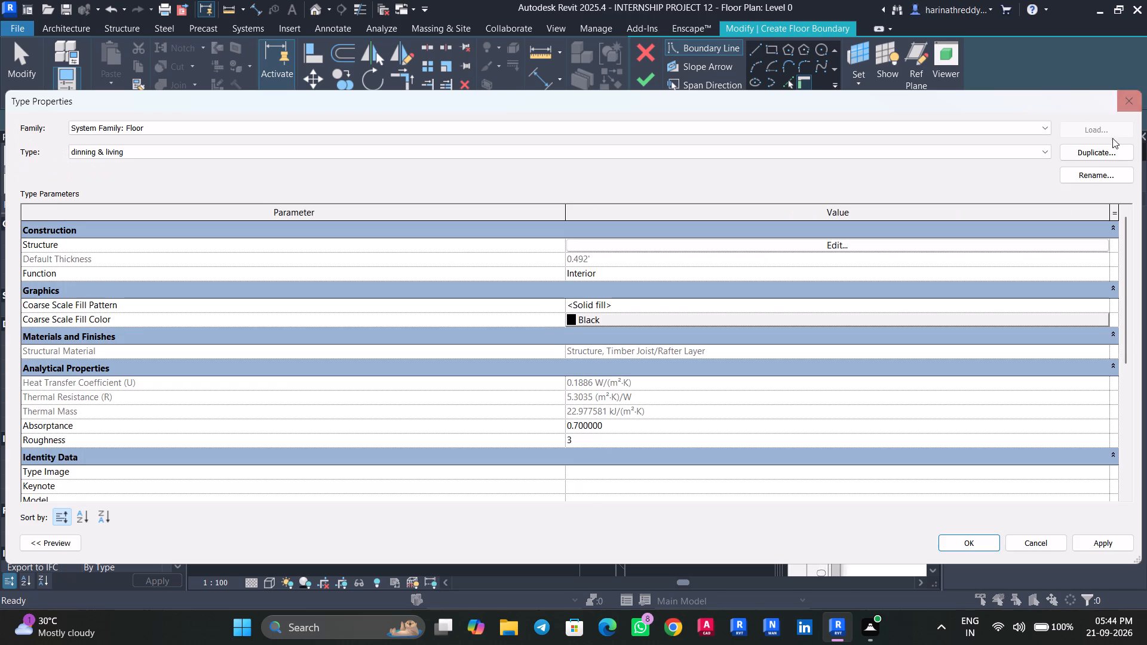
pyautogui.click(1108, 148)
pyautogui.write('STUDY')
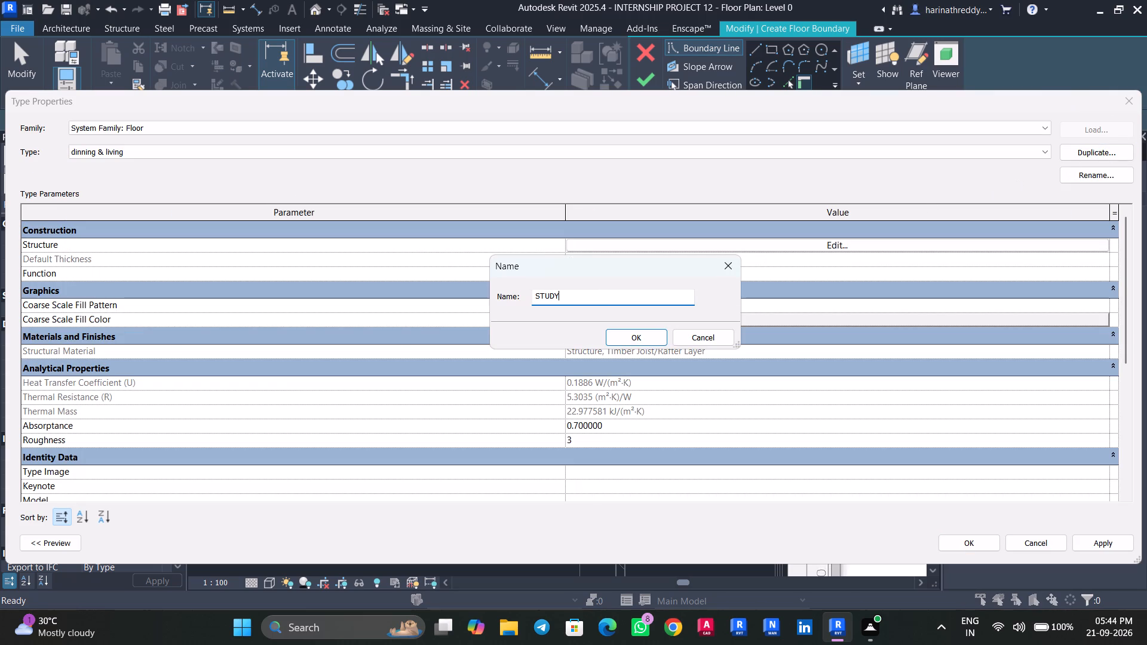
pyautogui.press('space')
pyautogui.write('ROOM')
pyautogui.click(633, 334)
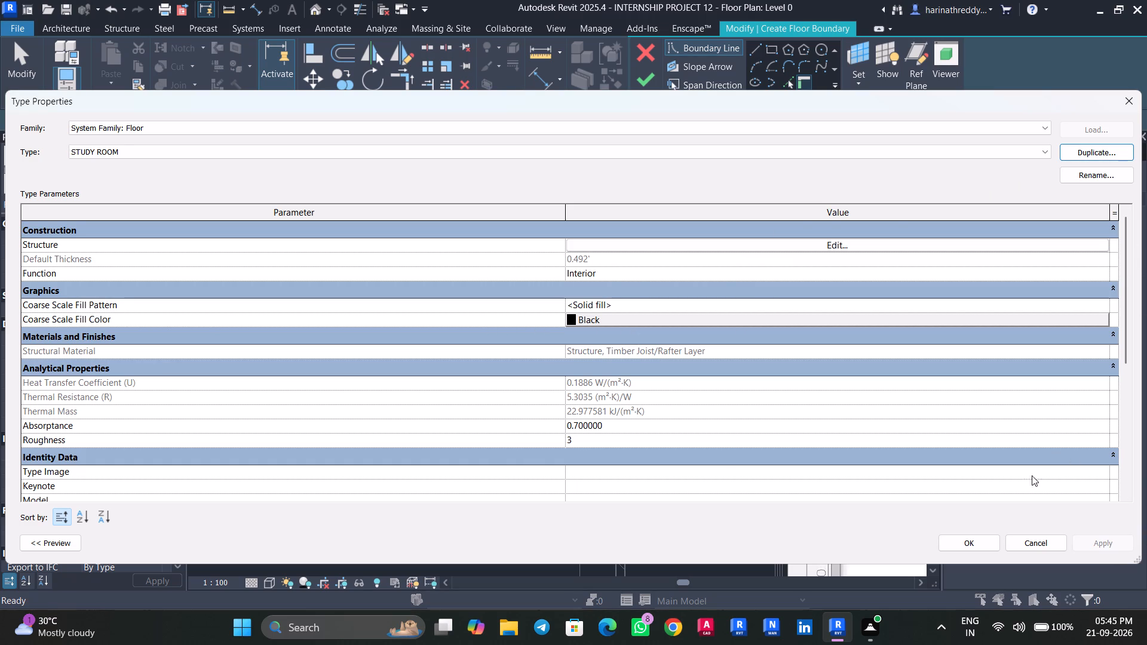
pyautogui.click(950, 545)
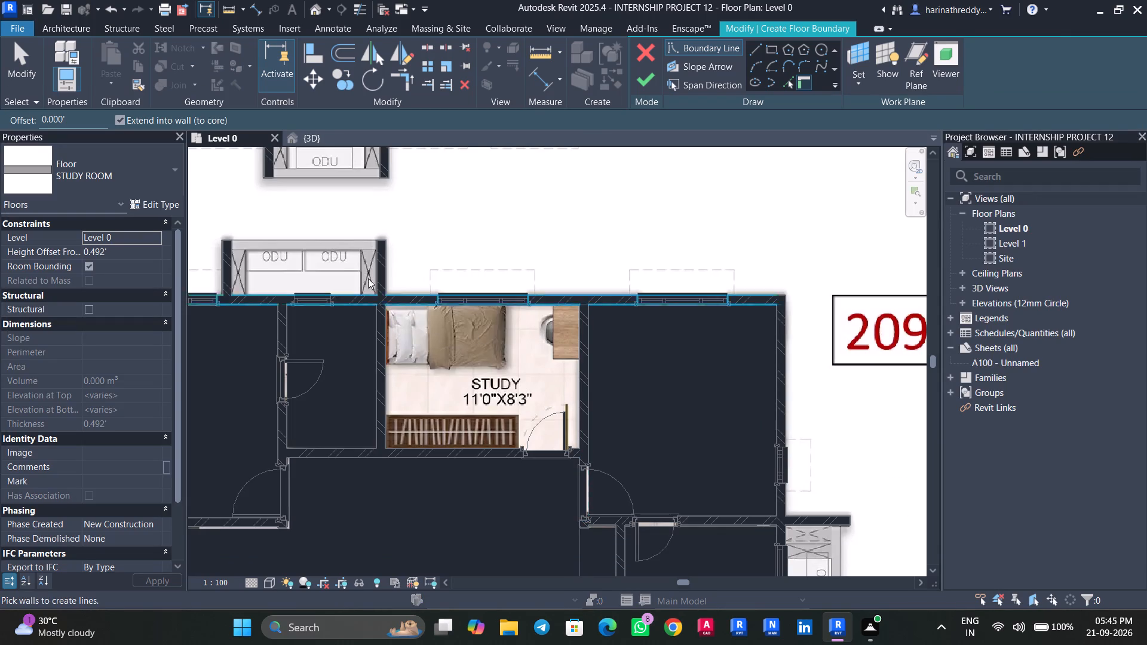
# Sketch a rectangular floor boundary between the study's inner wall faces, from corner to opposite corner, and finish the floor.
pyautogui.click(768, 51)
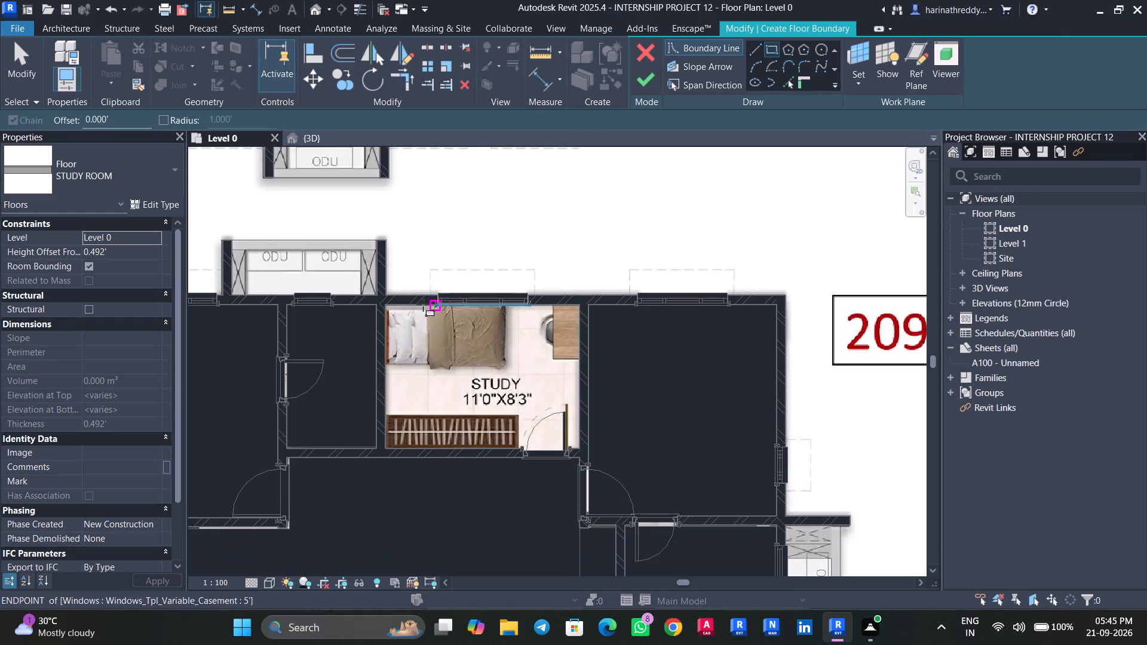
pyautogui.scroll(6, 386, 317)
pyautogui.click(387, 295)
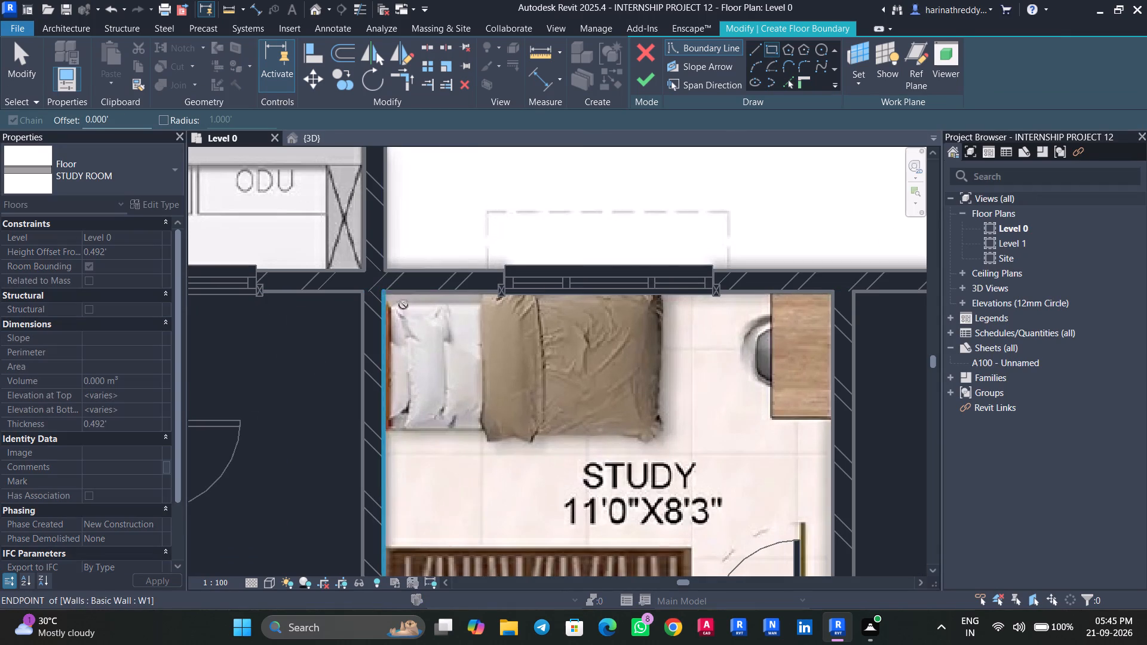
pyautogui.scroll(-5, 668, 514)
pyautogui.moveTo(664, 511); pyautogui.dragTo(575, 411, button='middle')
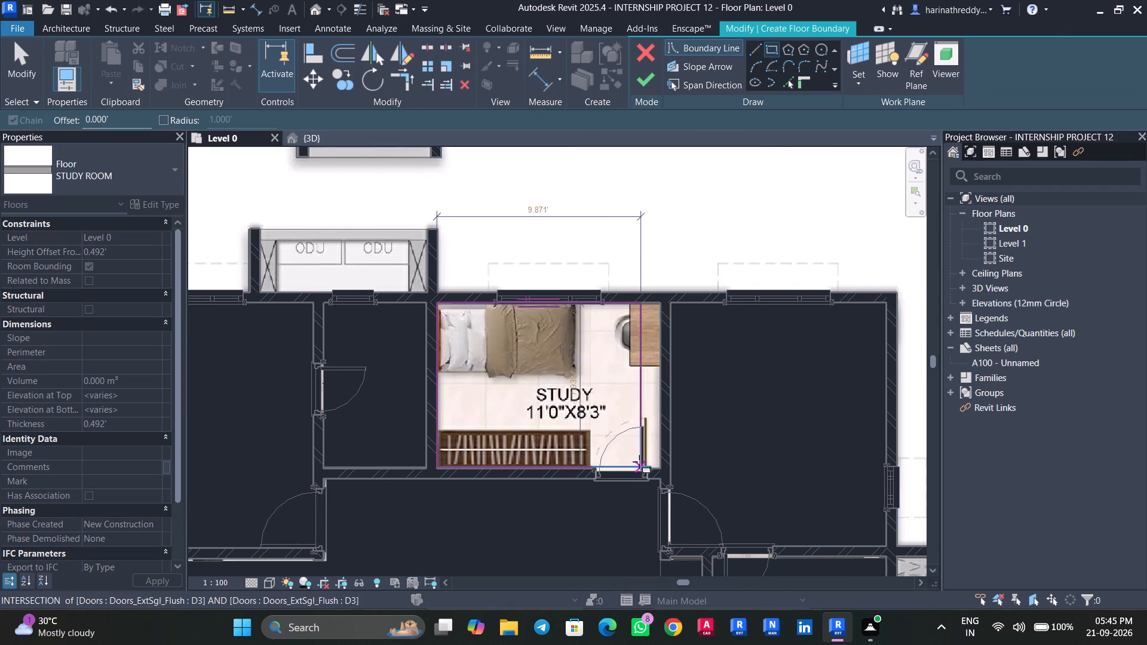
pyautogui.scroll(7, 657, 463)
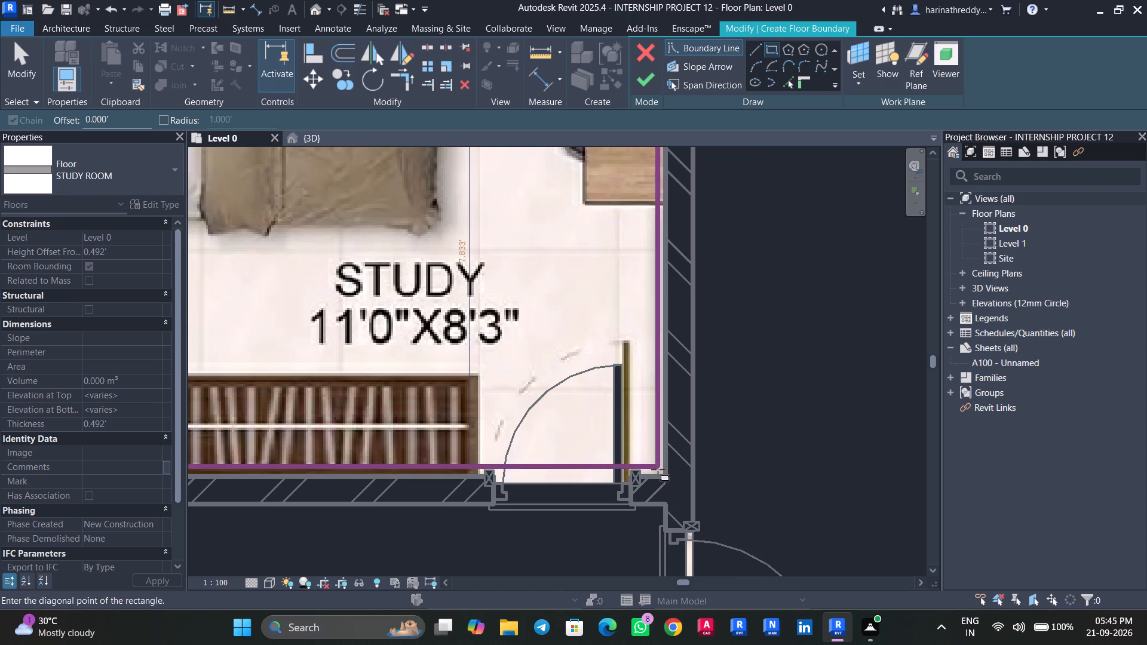
pyautogui.click(666, 477)
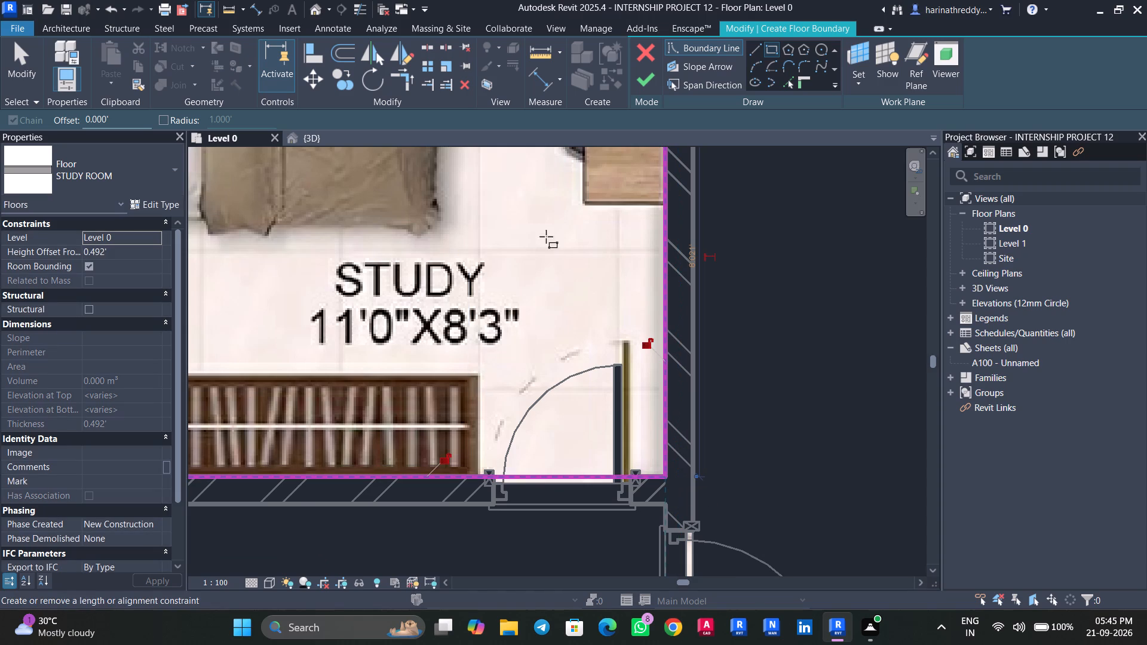
pyautogui.click(652, 82)
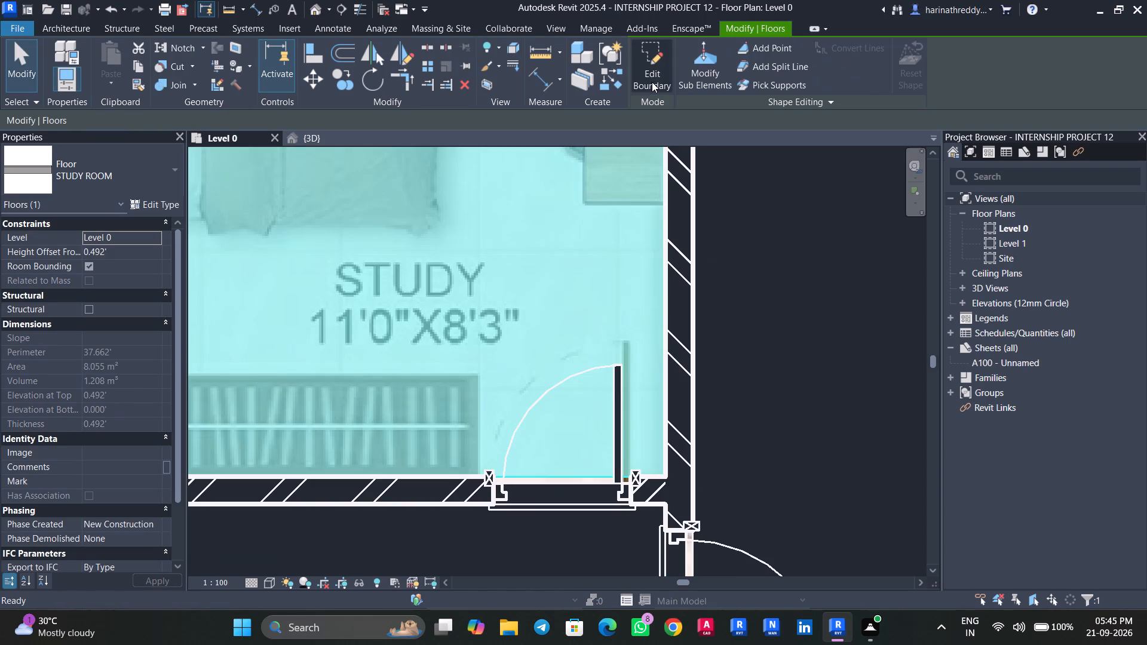
pyautogui.press('Escape')
# Start an architectural floor for the lounge area and entrance lobby on Level 0.
pyautogui.scroll(-11, 471, 253)
pyautogui.moveTo(467, 278); pyautogui.dragTo(490, 291, button='middle')
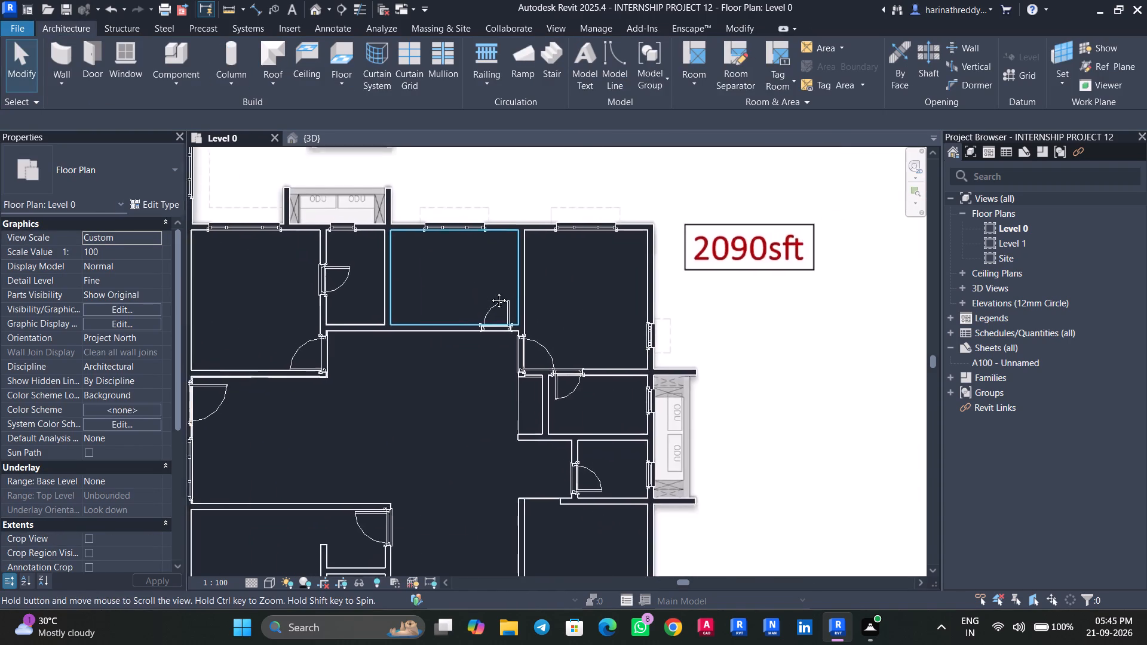
pyautogui.moveTo(490, 291); pyautogui.dragTo(648, 355, button='middle')
pyautogui.scroll(-1, 648, 355)
pyautogui.moveTo(317, 284); pyautogui.dragTo(321, 474, button='middle')
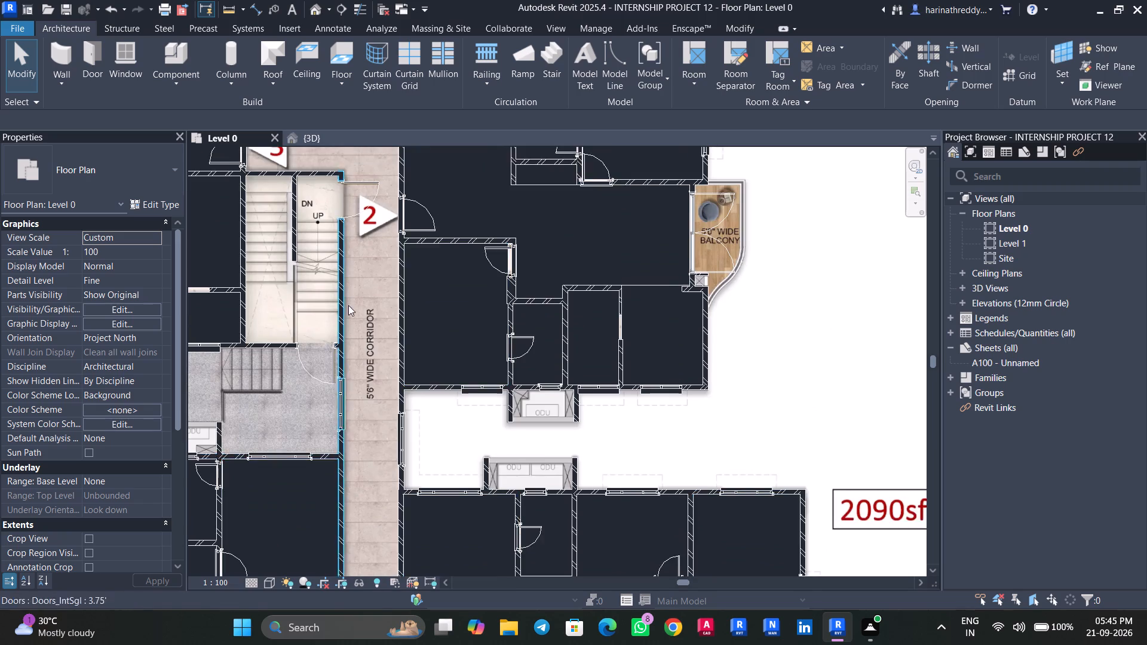
pyautogui.scroll(-7, 357, 291)
pyautogui.moveTo(339, 204); pyautogui.dragTo(284, 384, button='middle')
pyautogui.moveTo(299, 278); pyautogui.dragTo(303, 278, button='middle')
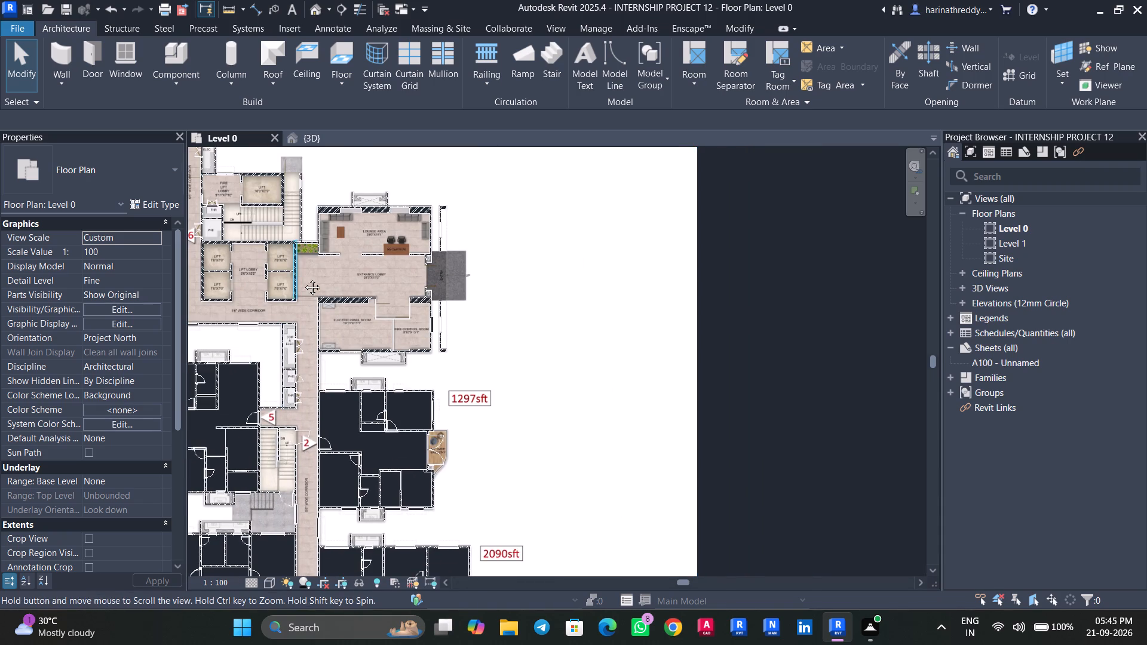
pyautogui.moveTo(303, 278); pyautogui.dragTo(365, 345, button='middle')
pyautogui.scroll(1, 365, 345)
pyautogui.moveTo(344, 346); pyautogui.dragTo(416, 369, button='middle')
pyautogui.scroll(6, 404, 365)
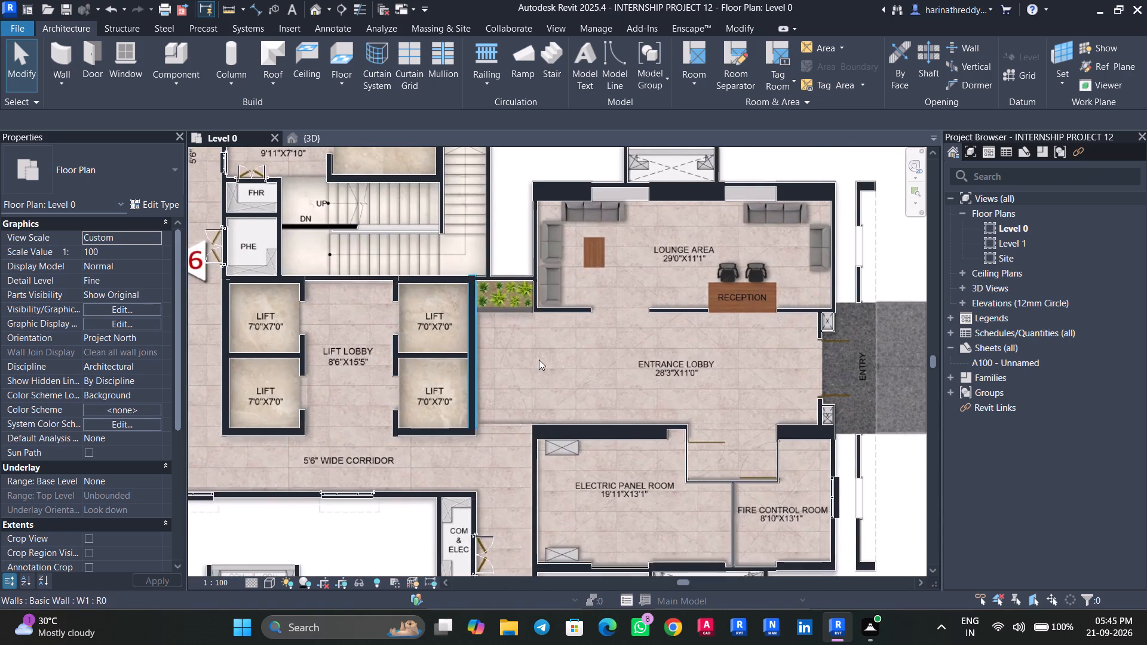
pyautogui.moveTo(539, 360); pyautogui.dragTo(450, 382, button='middle')
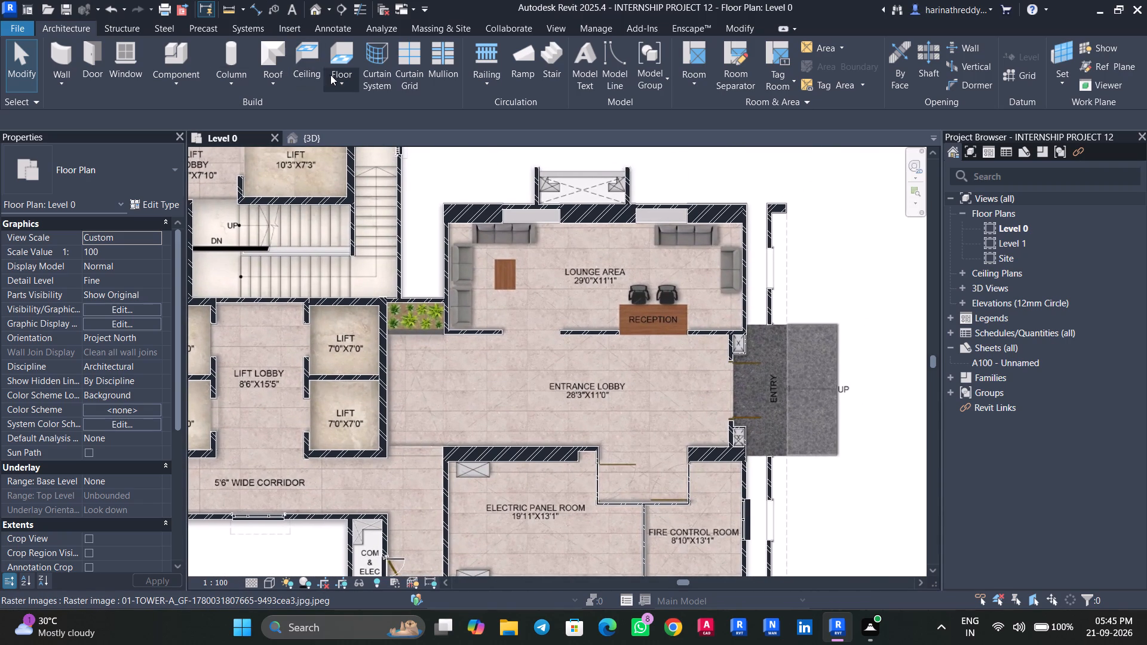
pyautogui.click(332, 75)
pyautogui.click(382, 121)
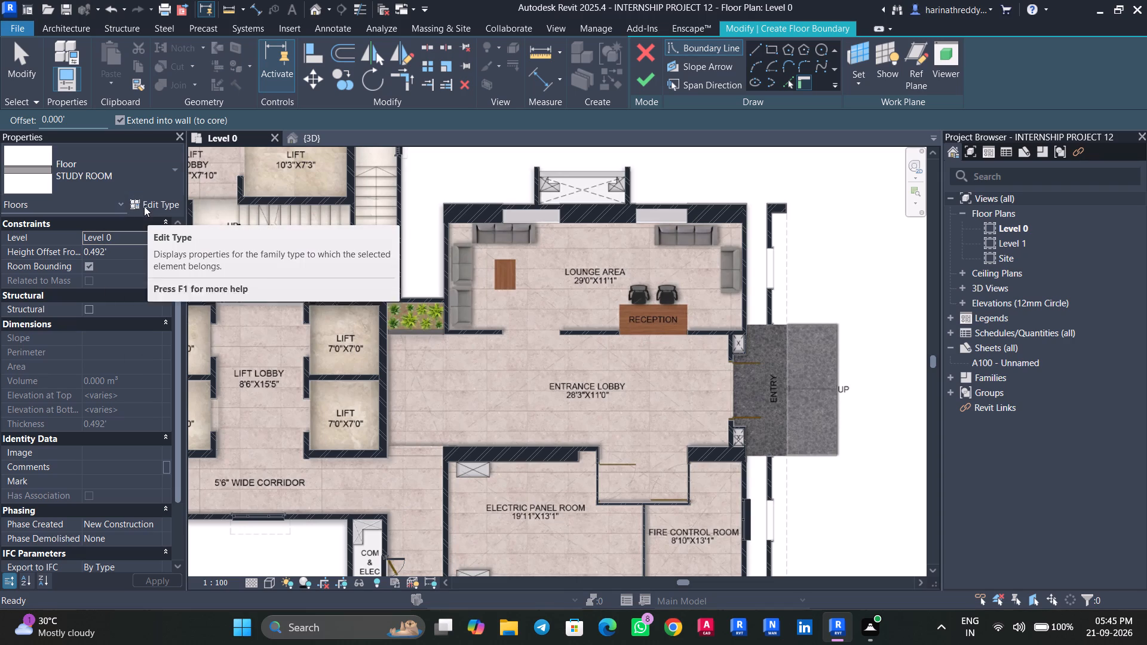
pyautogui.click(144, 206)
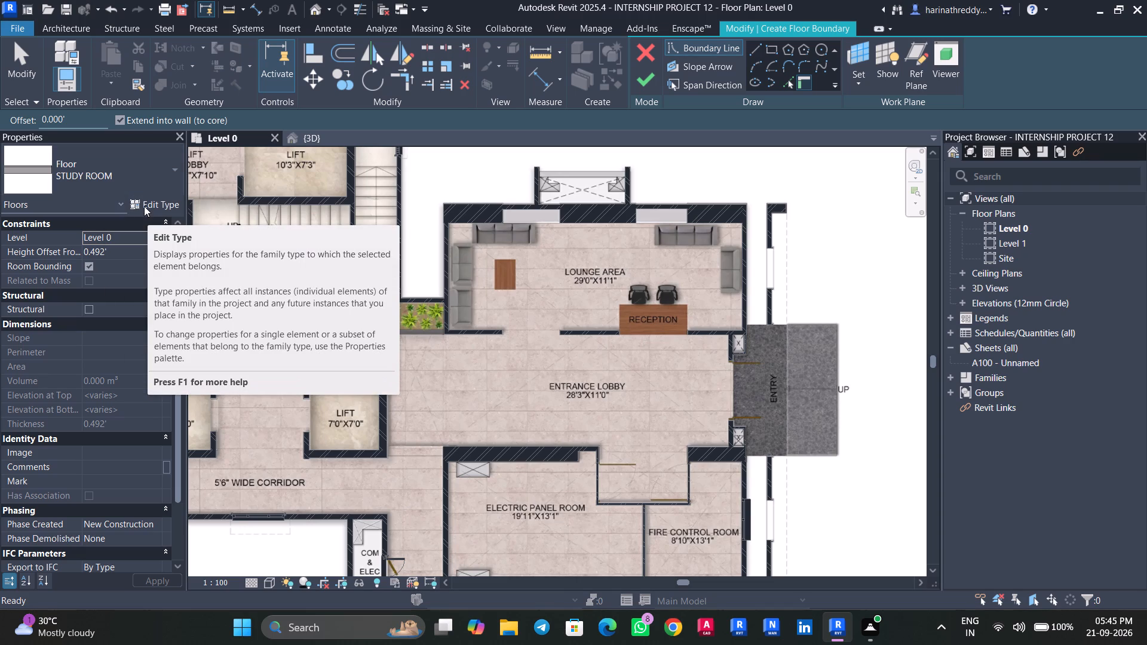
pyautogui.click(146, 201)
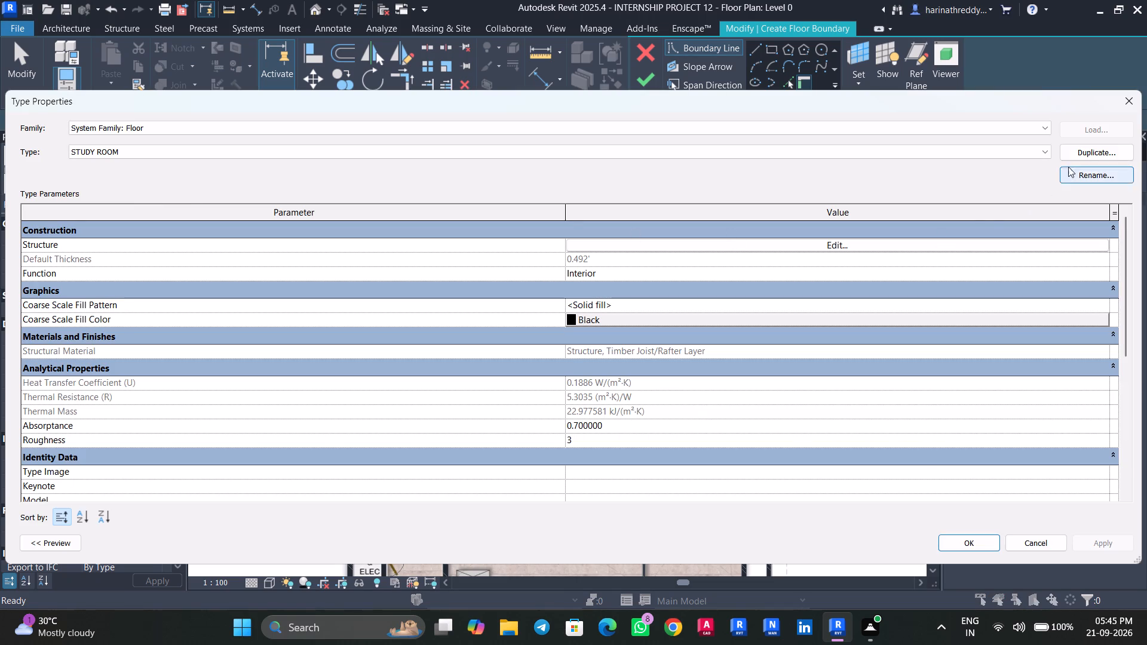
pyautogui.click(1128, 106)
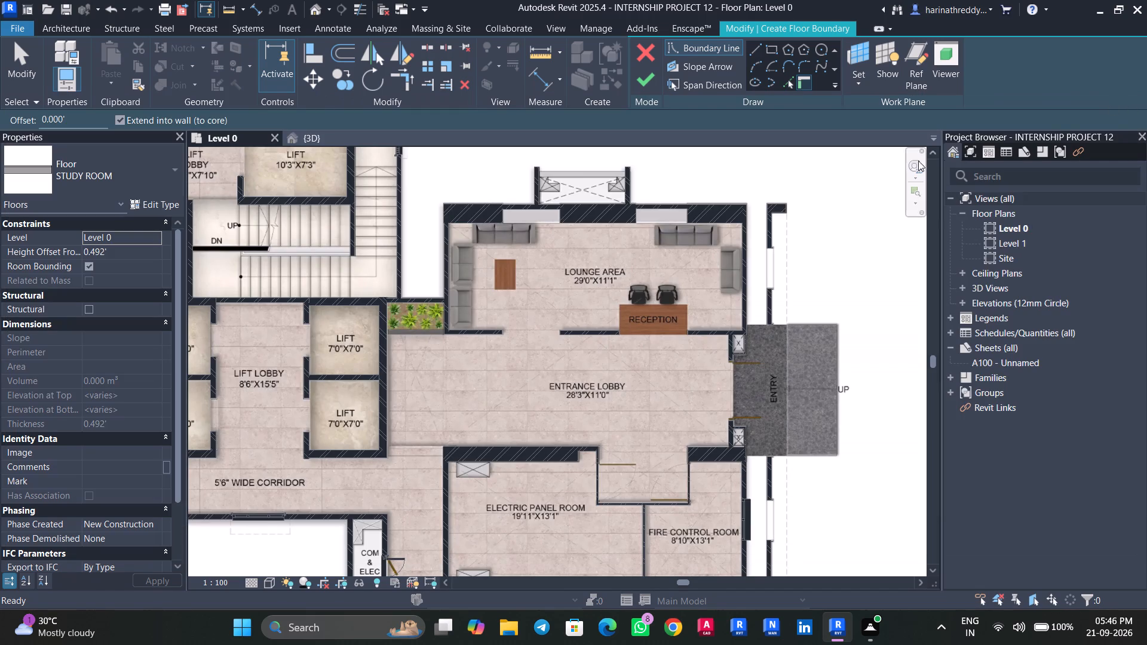
# Duplicate the STUDY ROOM floor type as LOUGE AREA , COORIDOR for the common areas.
pyautogui.moveTo(492, 269); pyautogui.dragTo(663, 228, button='middle')
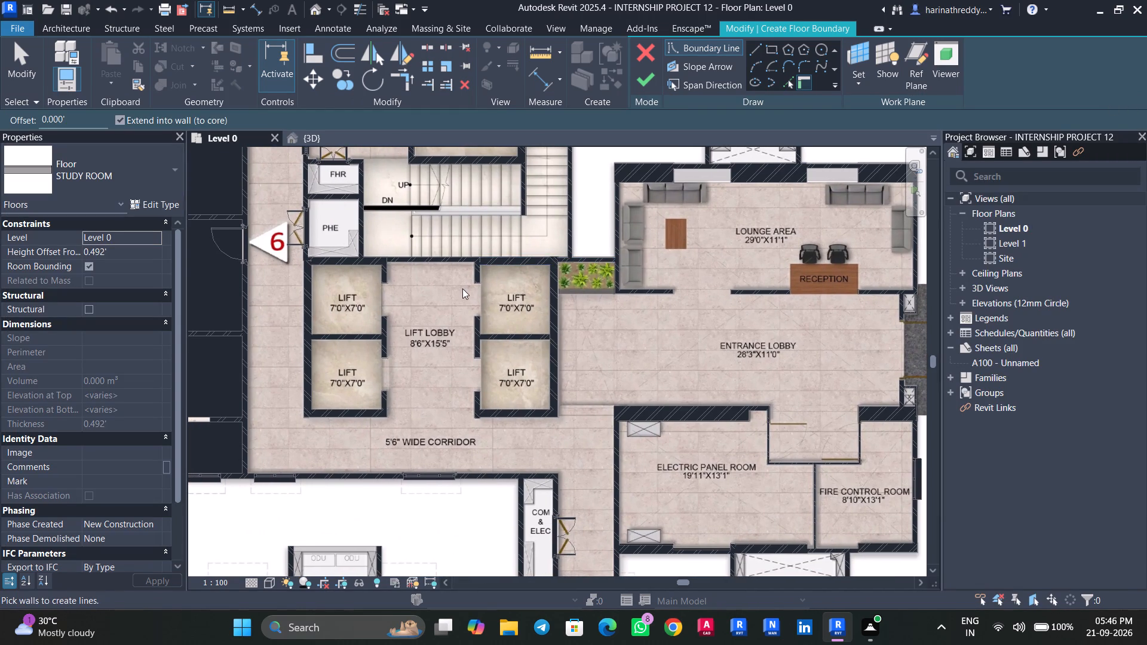
pyautogui.scroll(-4, 462, 288)
pyautogui.moveTo(462, 288); pyautogui.dragTo(352, 294, button='middle')
pyautogui.scroll(4, 465, 333)
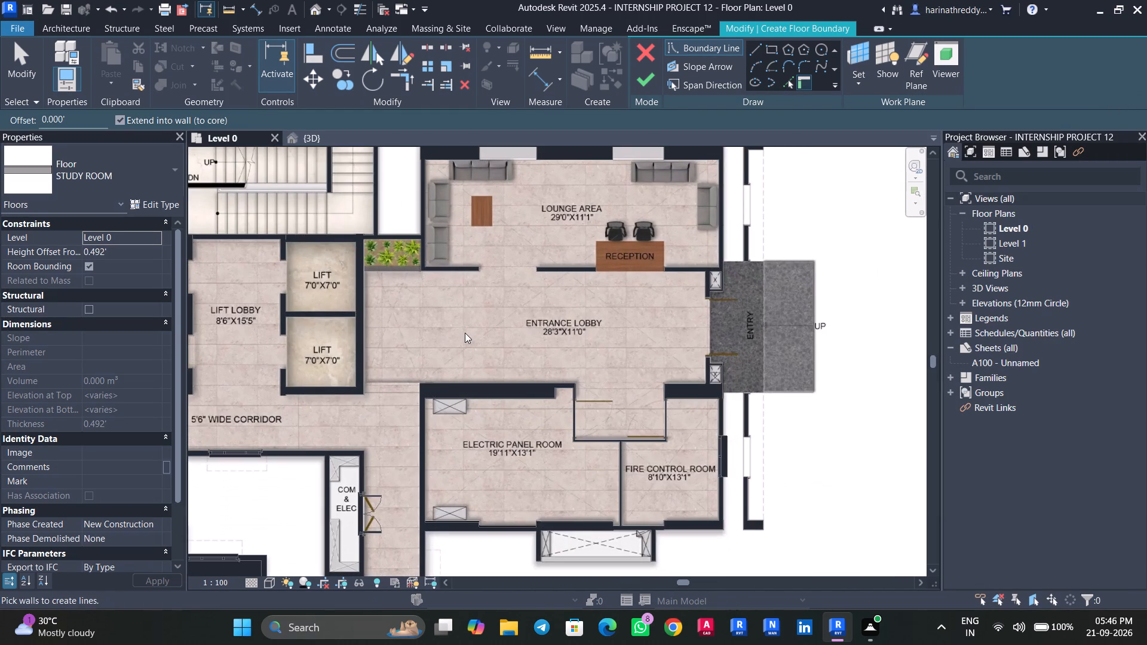
pyautogui.moveTo(501, 305); pyautogui.dragTo(428, 385, button='middle')
pyautogui.middleClick(428, 385)
pyautogui.scroll(1, 523, 221)
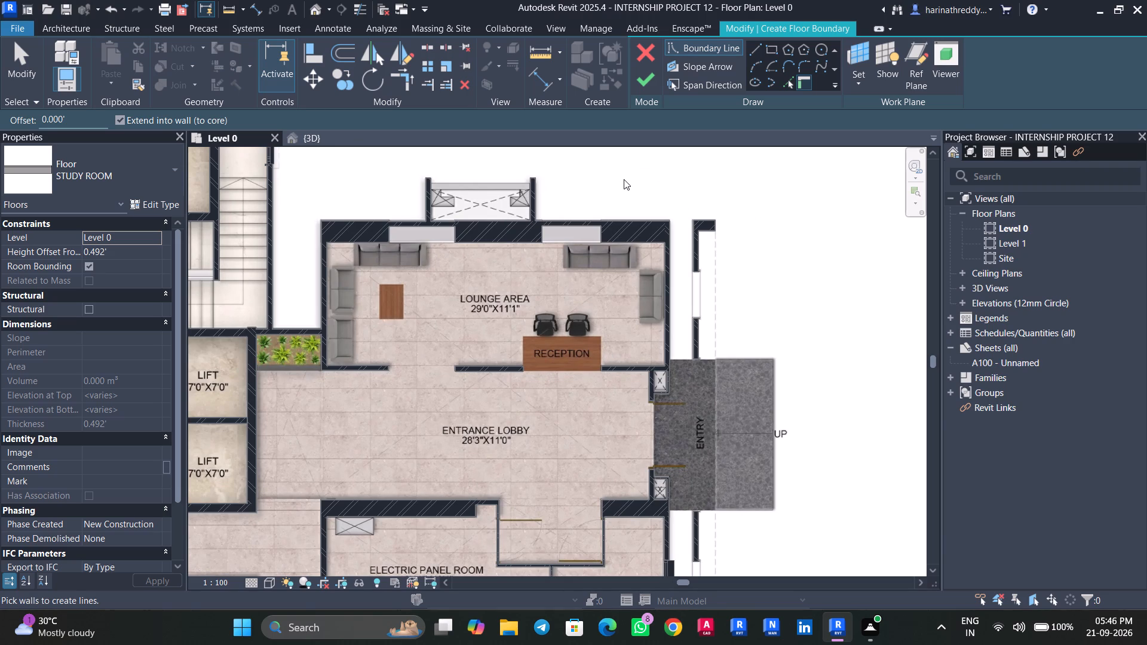
pyautogui.scroll(-2, 522, 245)
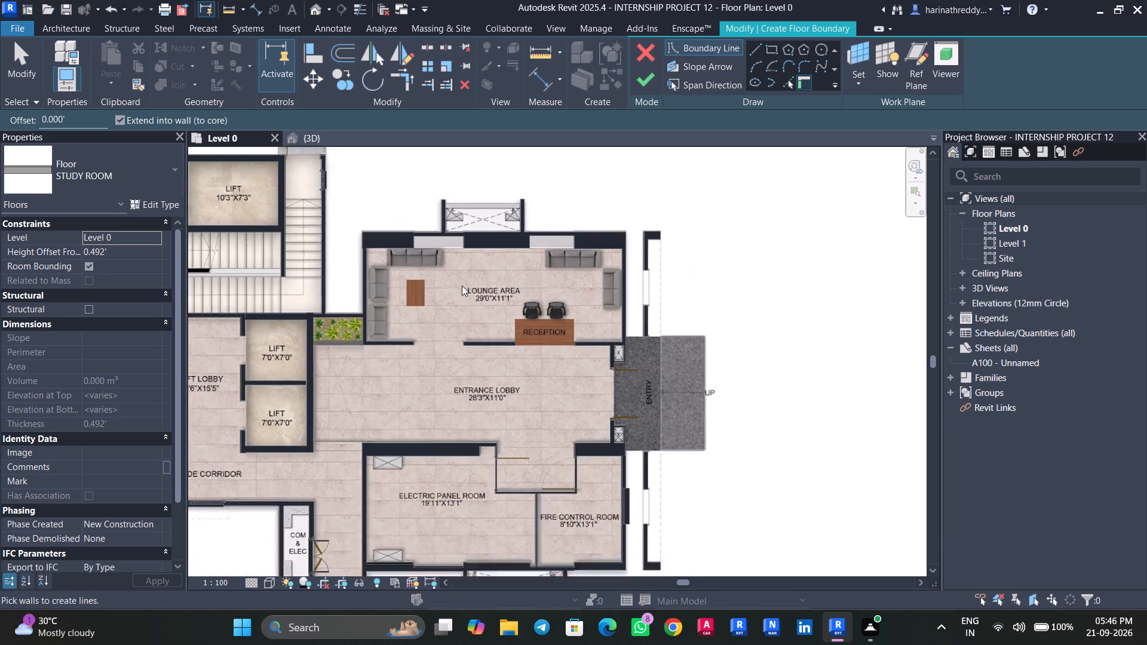
pyautogui.scroll(-1, 462, 285)
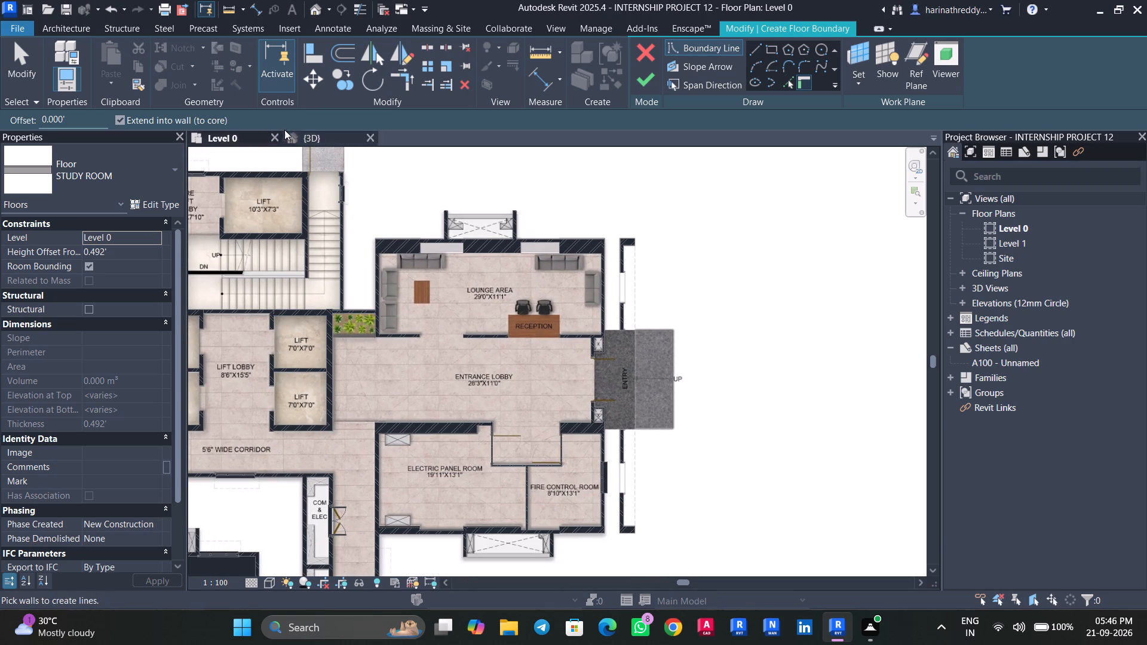
pyautogui.click(128, 171)
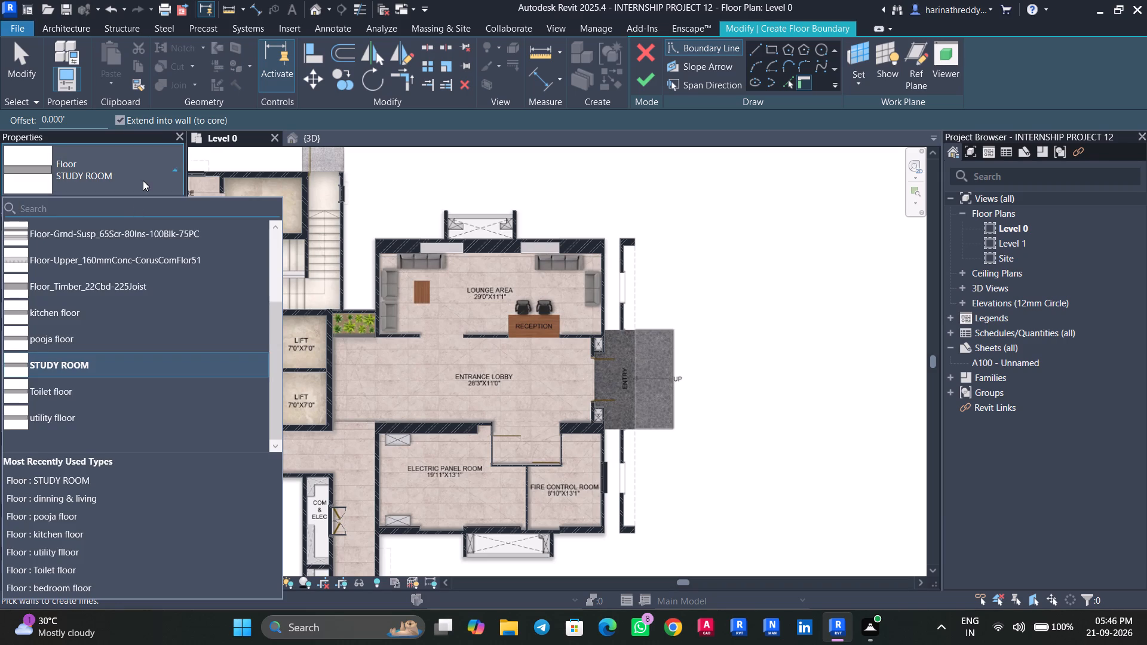
pyautogui.click(143, 180)
pyautogui.click(145, 201)
pyautogui.click(1122, 158)
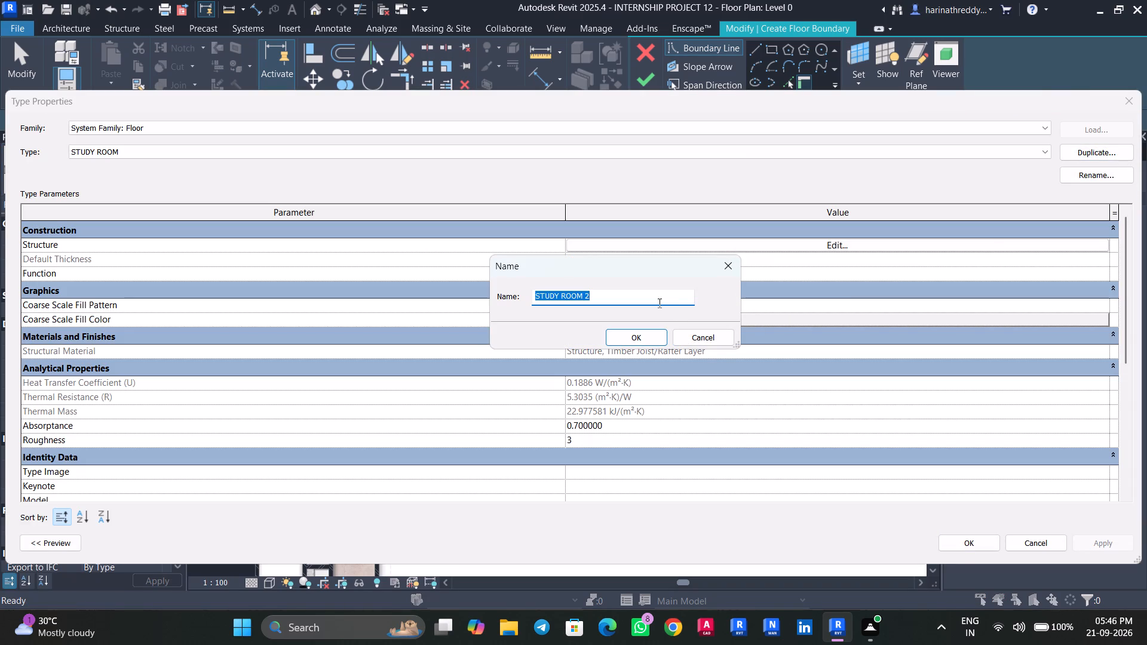
pyautogui.write('LOU')
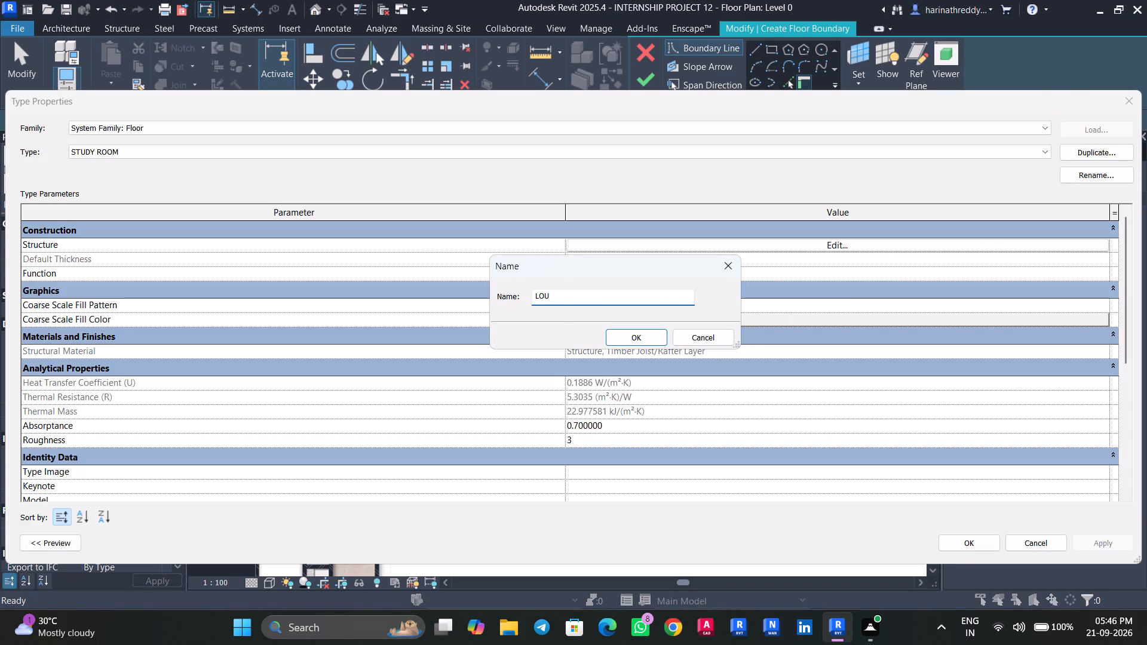
pyautogui.write('GW')
pyautogui.press('BackSpace')
pyautogui.write('E')
pyautogui.press('space')
pyautogui.write('AREA')
pyautogui.press('space')
pyautogui.write(', COORIDOR')
pyautogui.click(627, 337)
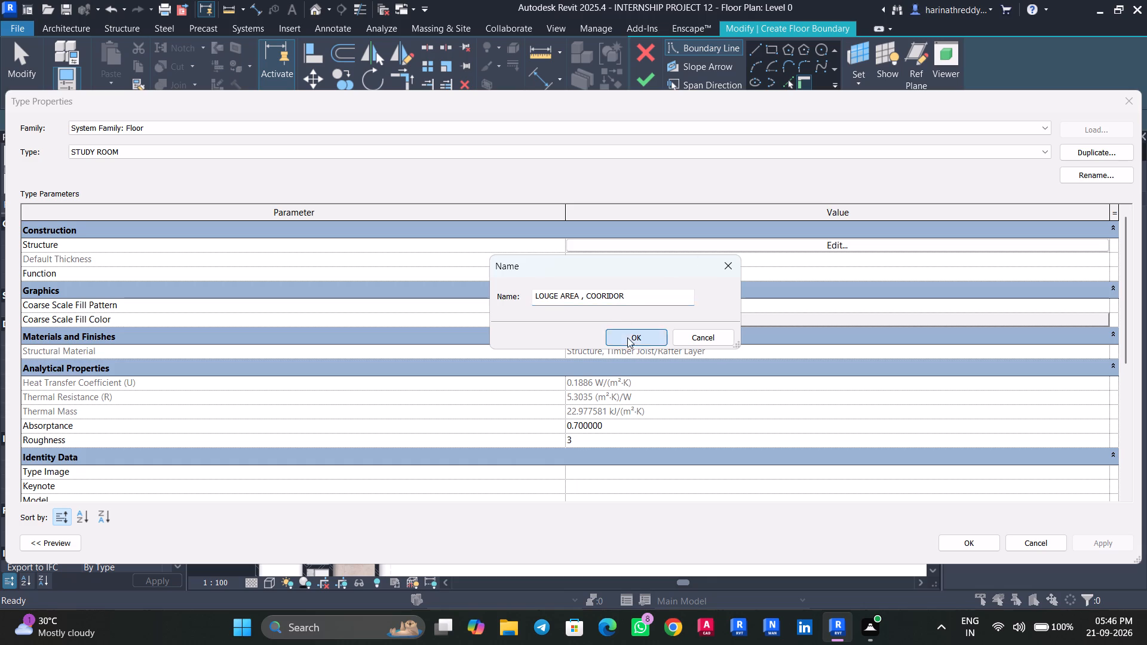
pyautogui.click(960, 539)
# Sketch the first straight boundary line, about 5.4 ft long, across the closed corridor end beside unit entrances 7 and 8.
pyautogui.scroll(-1, 555, 368)
pyautogui.moveTo(555, 368); pyautogui.dragTo(702, 351, button='middle')
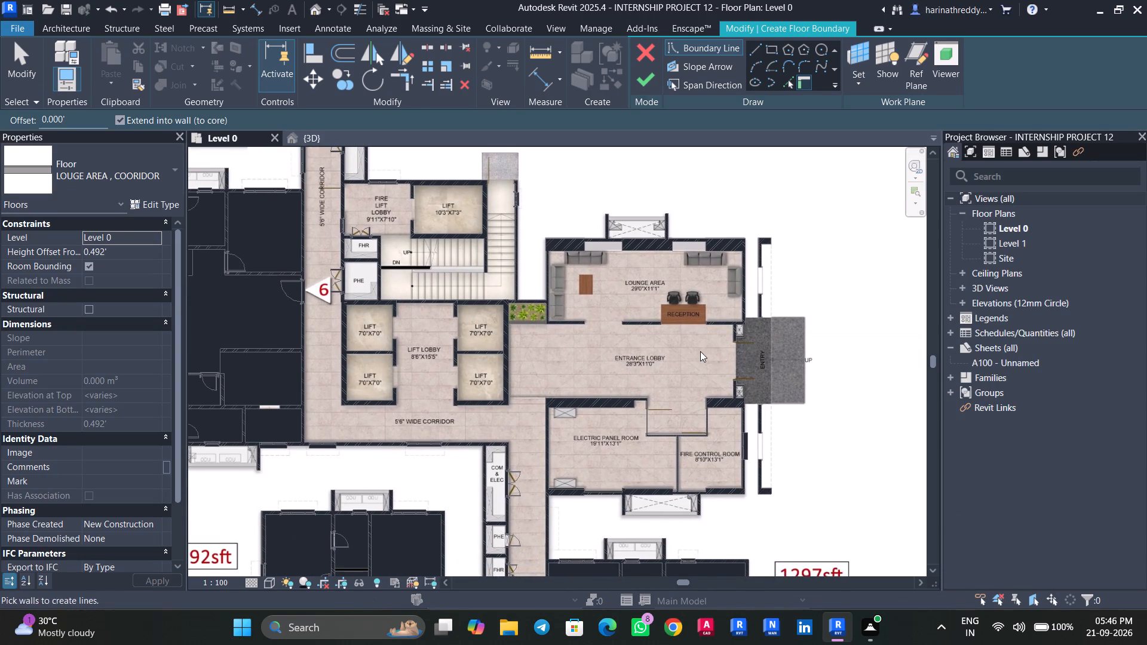
pyautogui.scroll(-6, 482, 296)
pyautogui.moveTo(482, 296); pyautogui.dragTo(534, 446, button='middle')
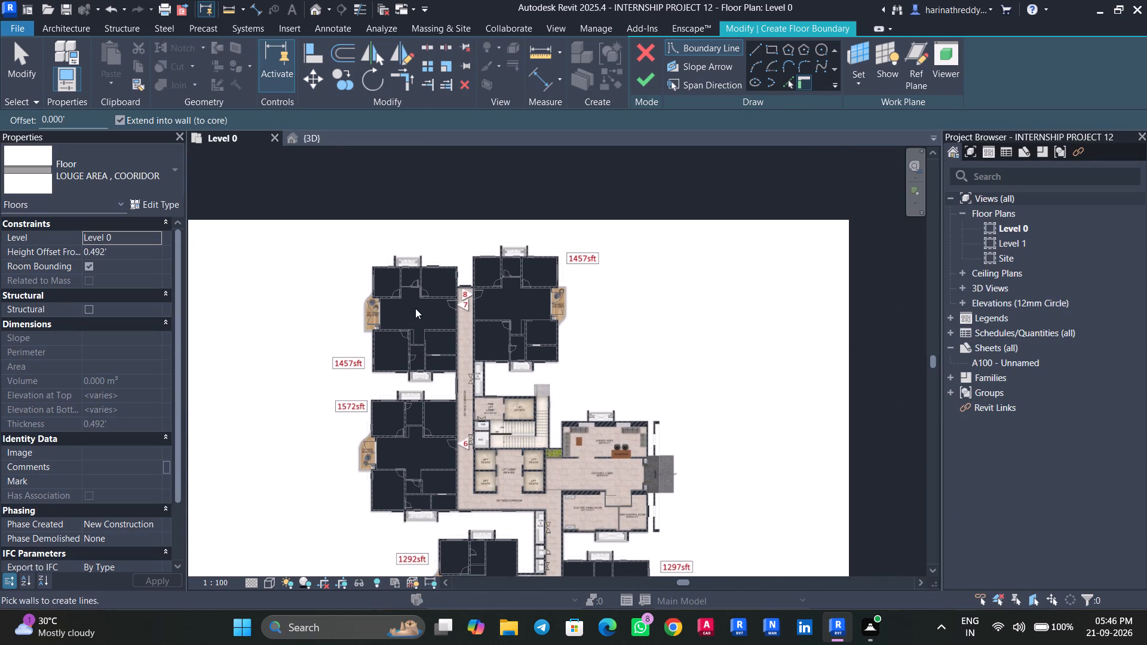
pyautogui.scroll(3, 630, 216)
pyautogui.click(758, 50)
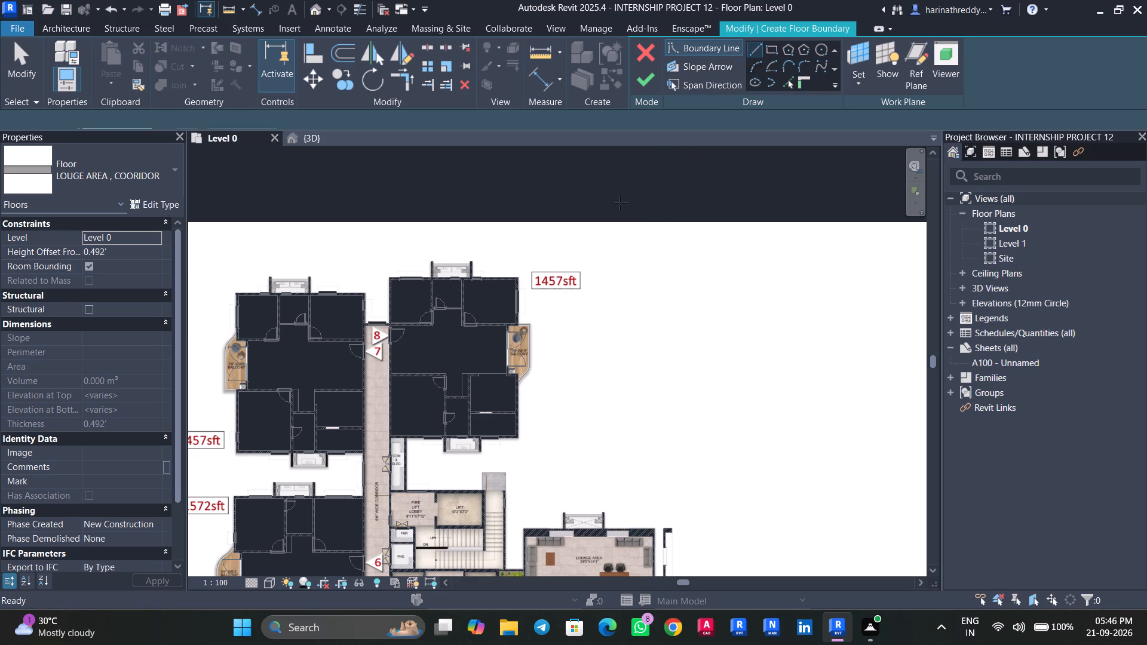
pyautogui.scroll(6, 387, 363)
pyautogui.scroll(2, 352, 317)
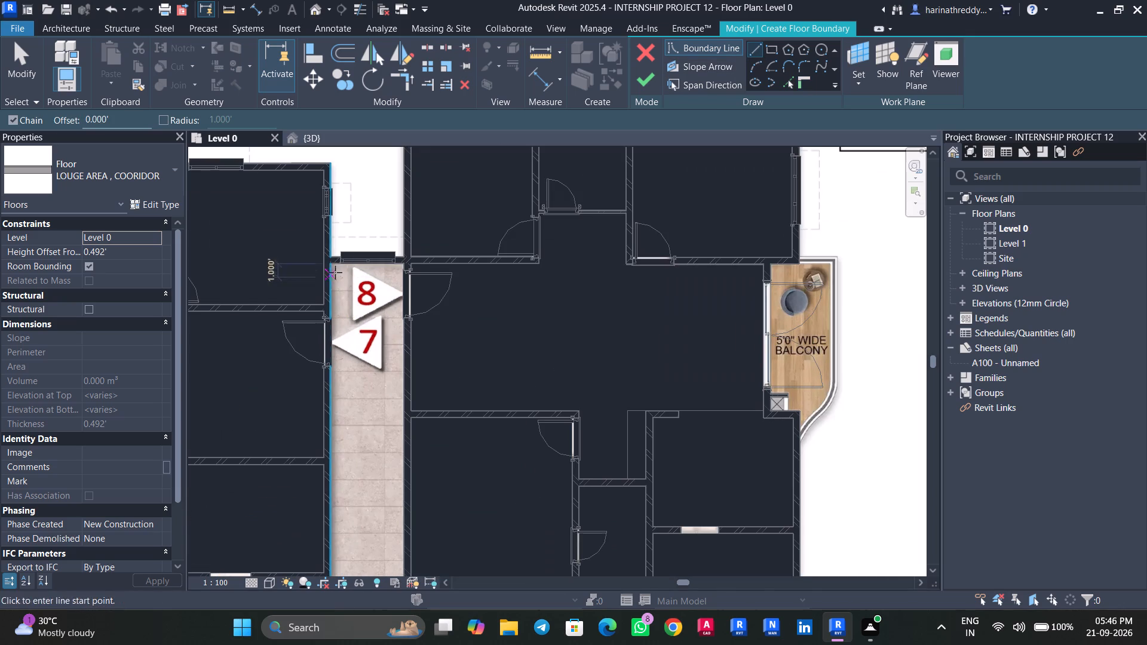
pyautogui.click(332, 265)
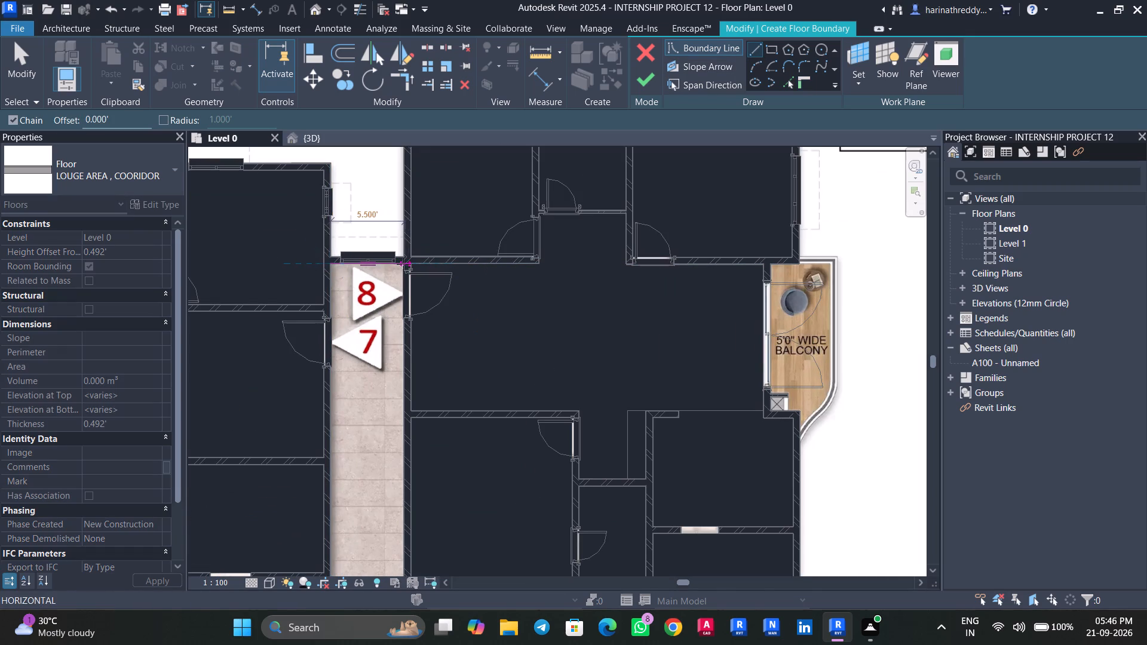
pyautogui.scroll(6, 403, 265)
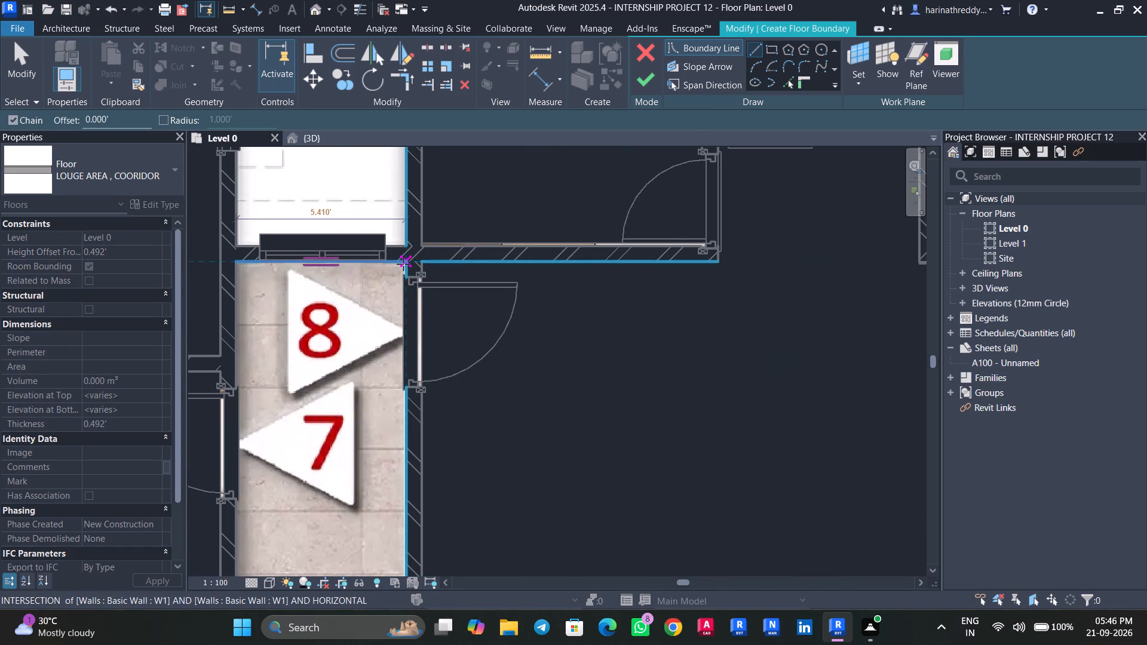
pyautogui.click(403, 264)
# Continue the boundary straight along the corridor's lift-side wall face, past unit entrance 6, to the outer corner of the lift block.
pyautogui.scroll(-3, 403, 404)
pyautogui.moveTo(403, 404); pyautogui.dragTo(405, 403, button='middle')
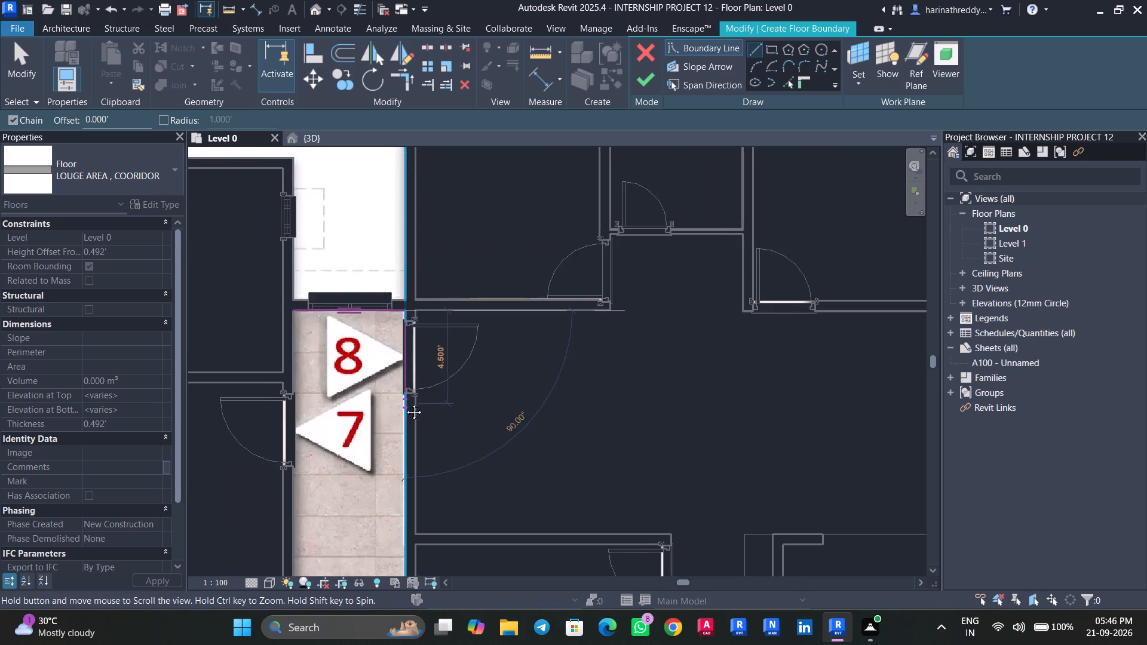
pyautogui.moveTo(405, 403); pyautogui.dragTo(480, 156, button='middle')
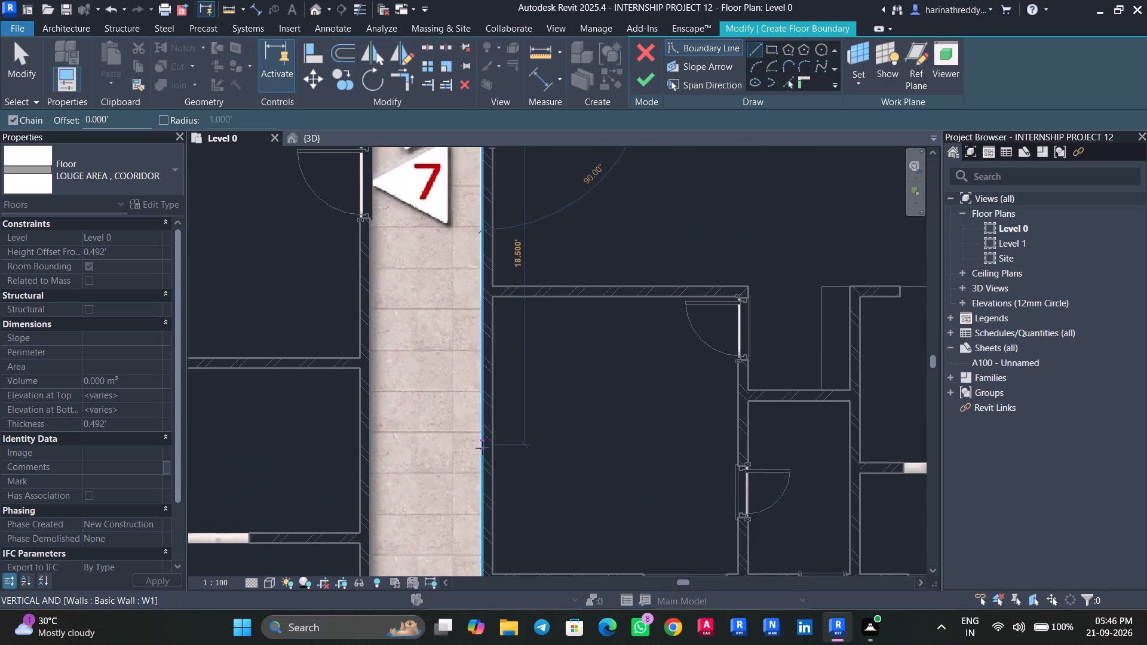
pyautogui.scroll(-2, 482, 448)
pyautogui.moveTo(481, 448); pyautogui.dragTo(527, 201, button='middle')
pyautogui.scroll(1, 515, 434)
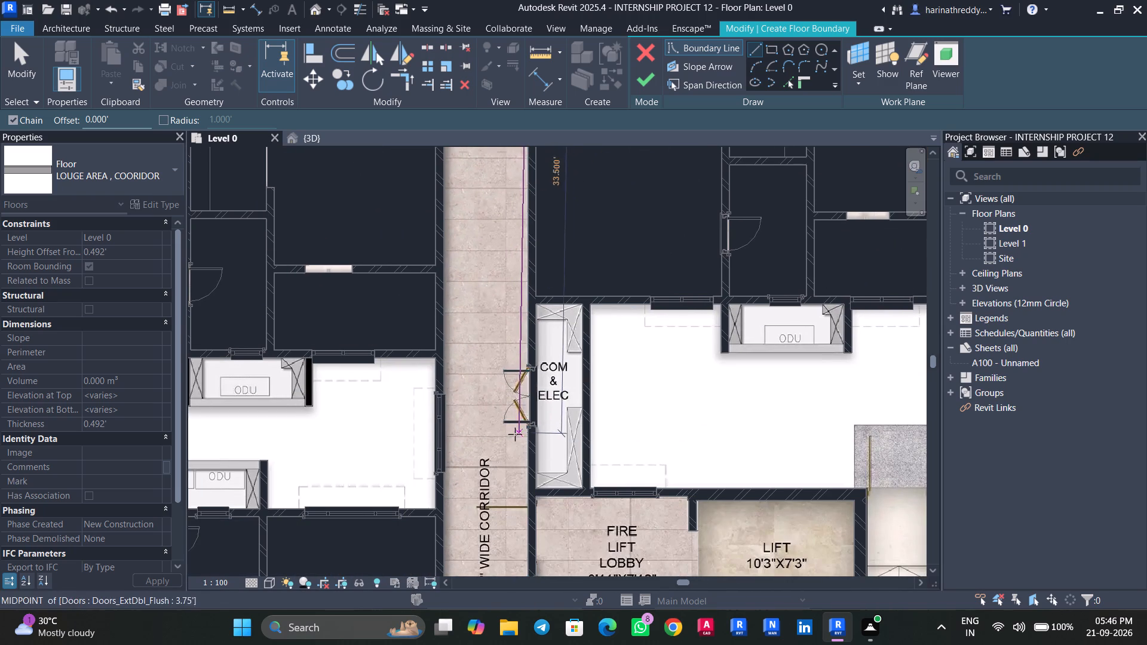
pyautogui.moveTo(515, 434); pyautogui.dragTo(560, 219, button='middle')
pyautogui.scroll(-5, 561, 358)
pyautogui.moveTo(561, 358); pyautogui.dragTo(556, 294, button='middle')
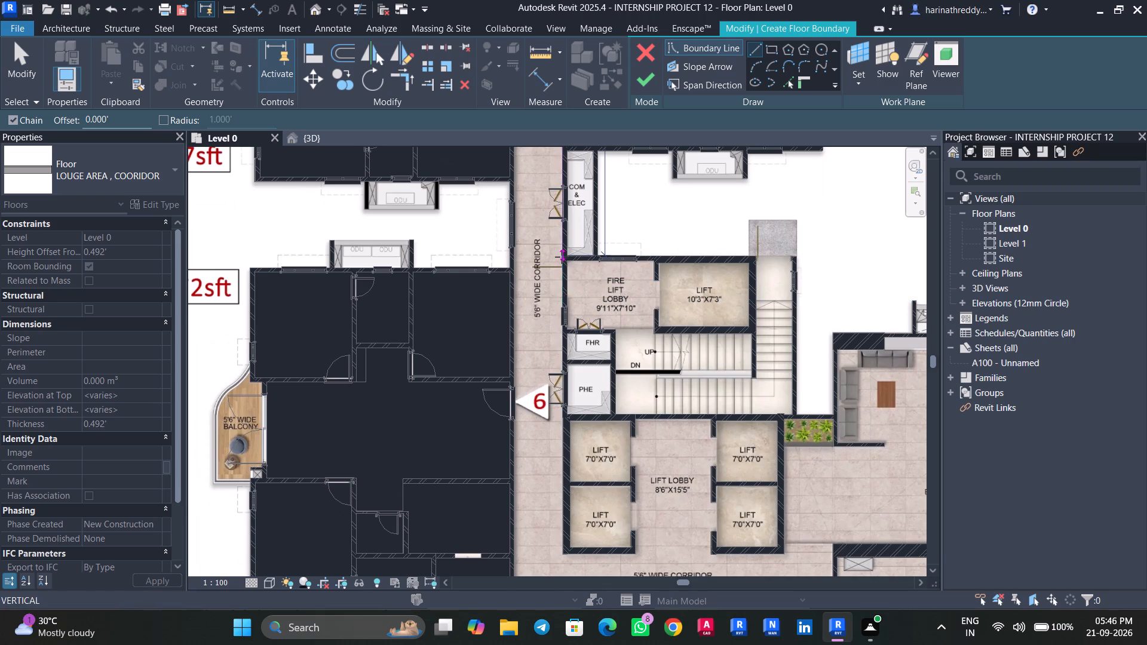
pyautogui.scroll(12, 562, 257)
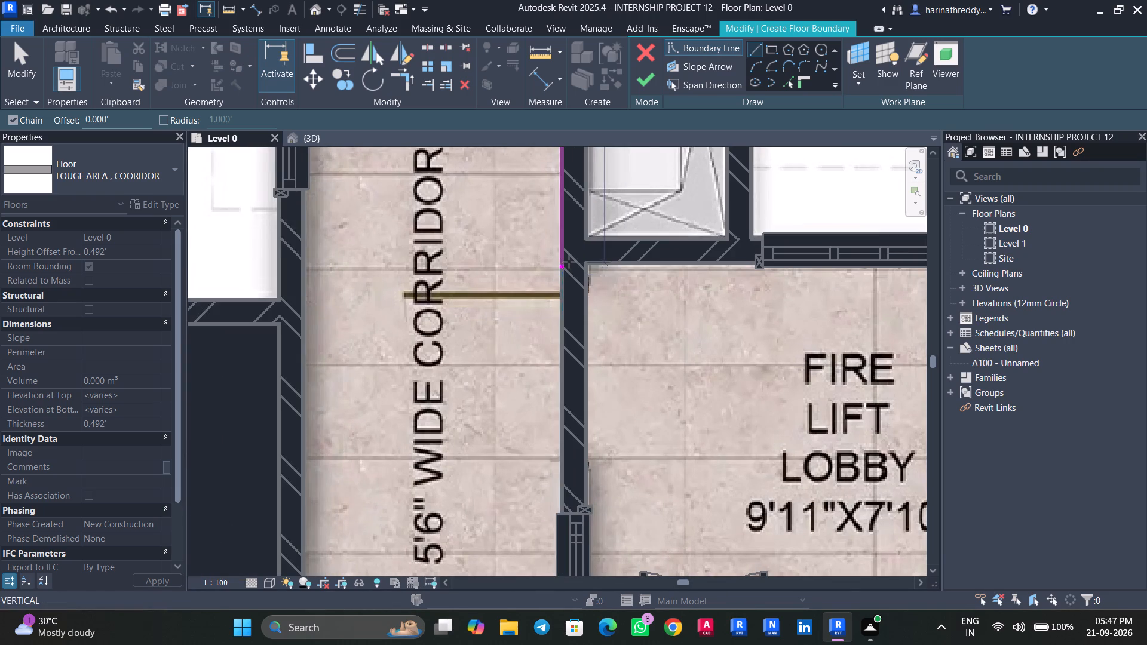
pyautogui.scroll(-4, 563, 285)
pyautogui.moveTo(563, 290); pyautogui.dragTo(566, 87, button='middle')
pyautogui.scroll(-1, 552, 378)
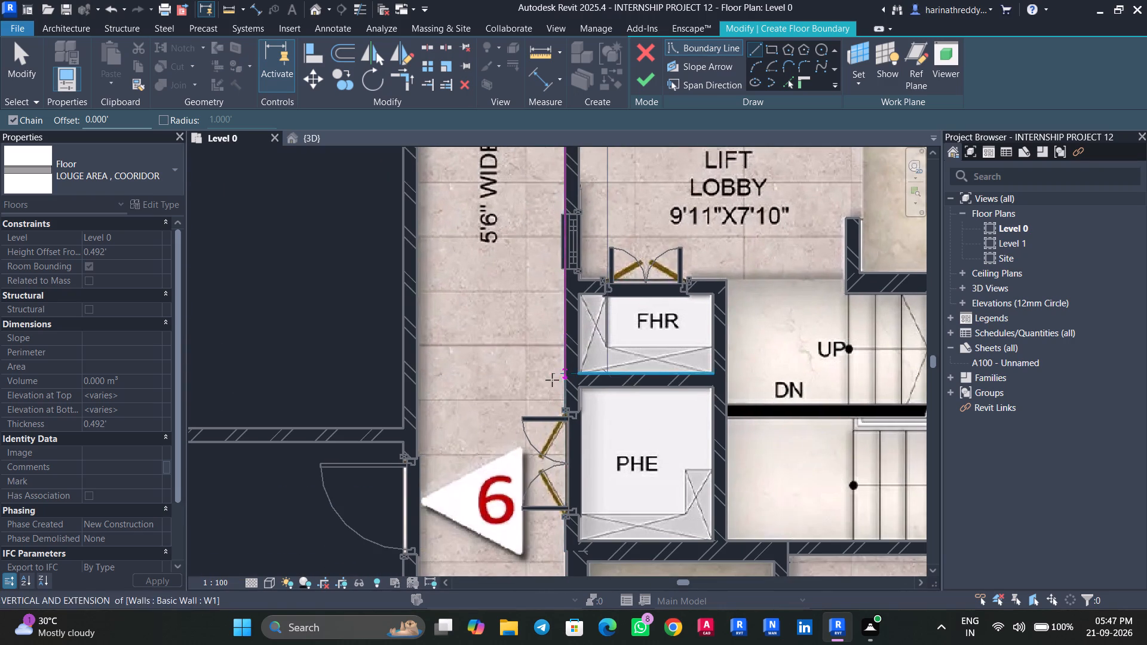
pyautogui.scroll(-3, 552, 380)
pyautogui.moveTo(552, 380); pyautogui.dragTo(563, 214, button='middle')
pyautogui.moveTo(558, 404); pyautogui.dragTo(557, 285, button='middle')
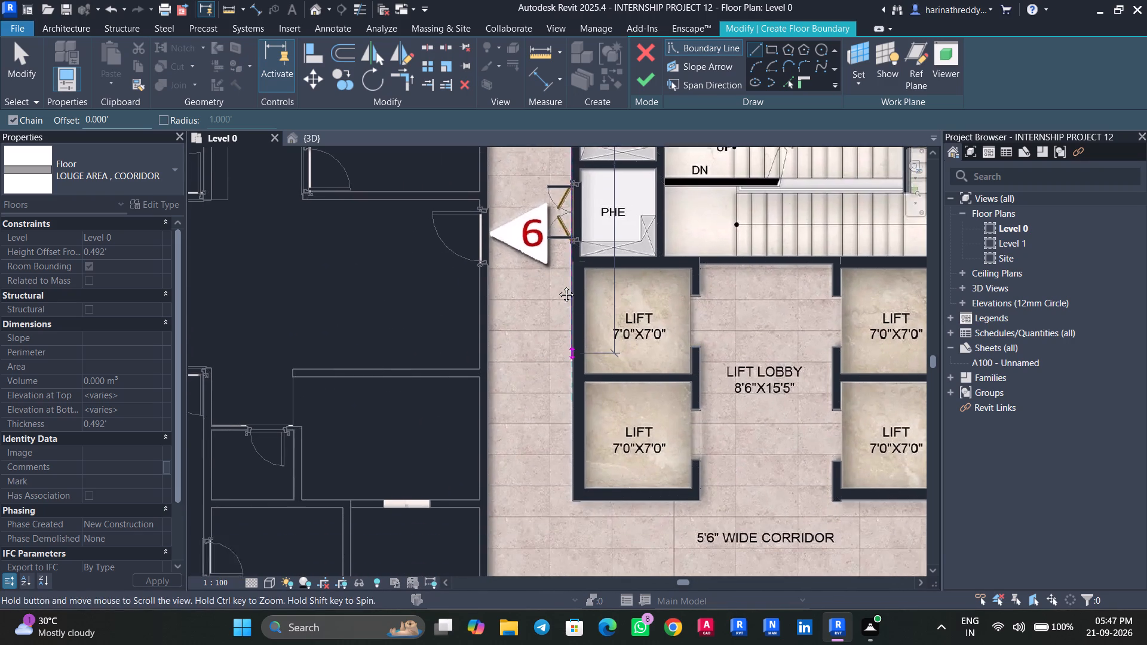
pyautogui.moveTo(557, 285); pyautogui.dragTo(557, 235, button='middle')
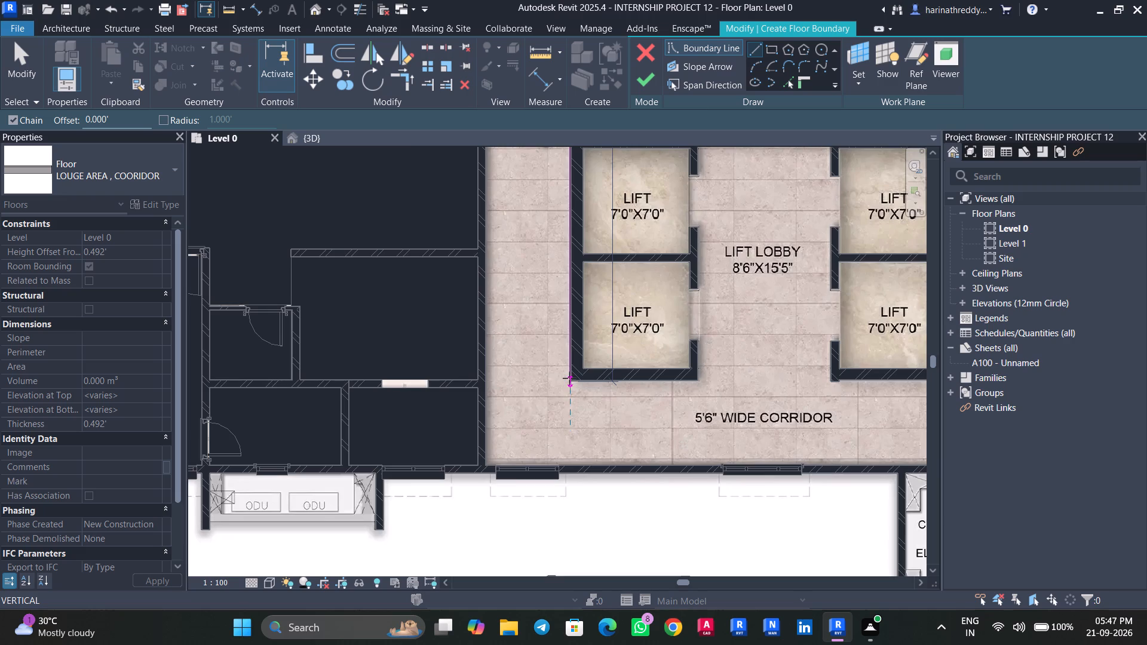
pyautogui.scroll(9, 569, 378)
pyautogui.click(569, 386)
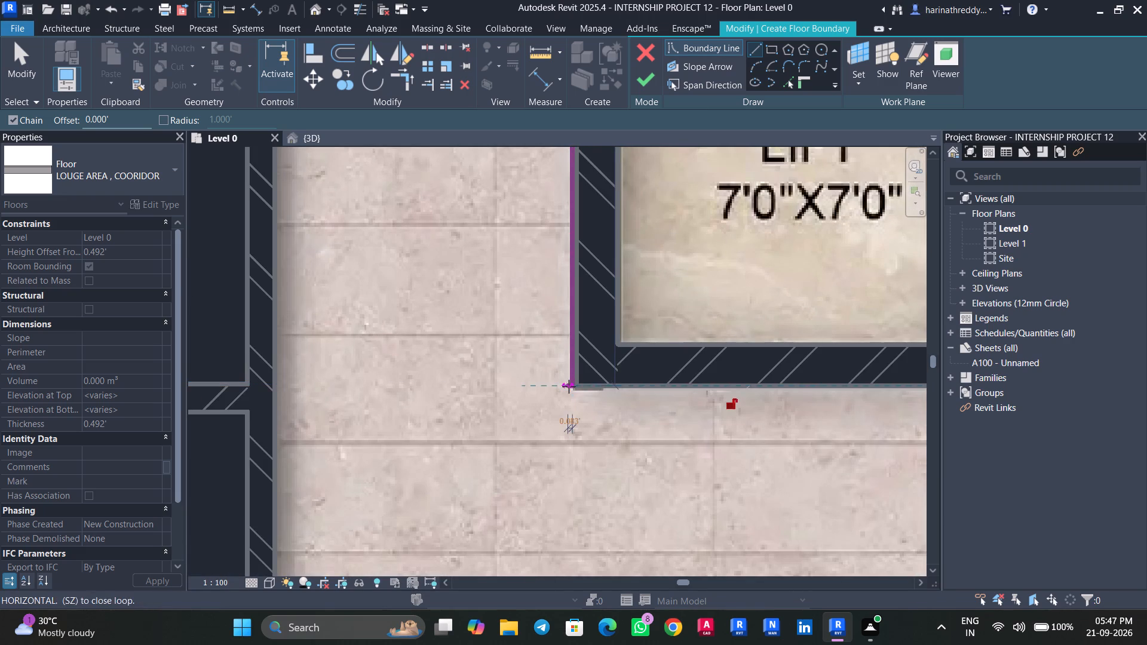
# Continue the floor boundary along the corridor face of the first lift block to its lift lobby corner.
pyautogui.scroll(-4, 710, 385)
pyautogui.moveTo(710, 385); pyautogui.dragTo(405, 371, button='middle')
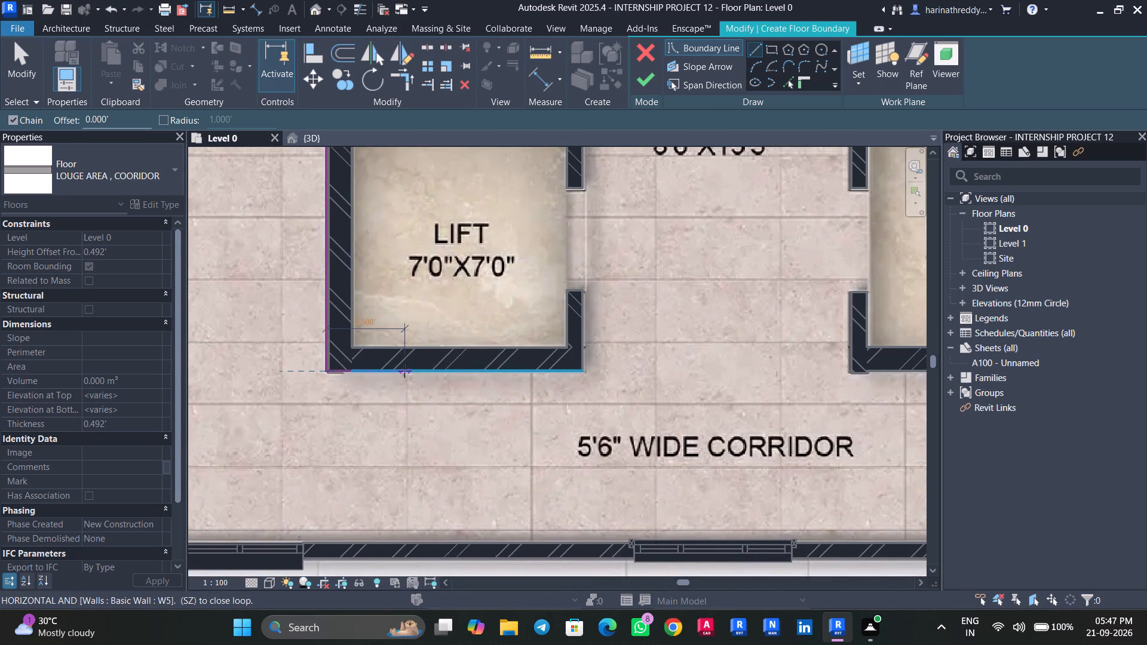
pyautogui.scroll(-7, 566, 376)
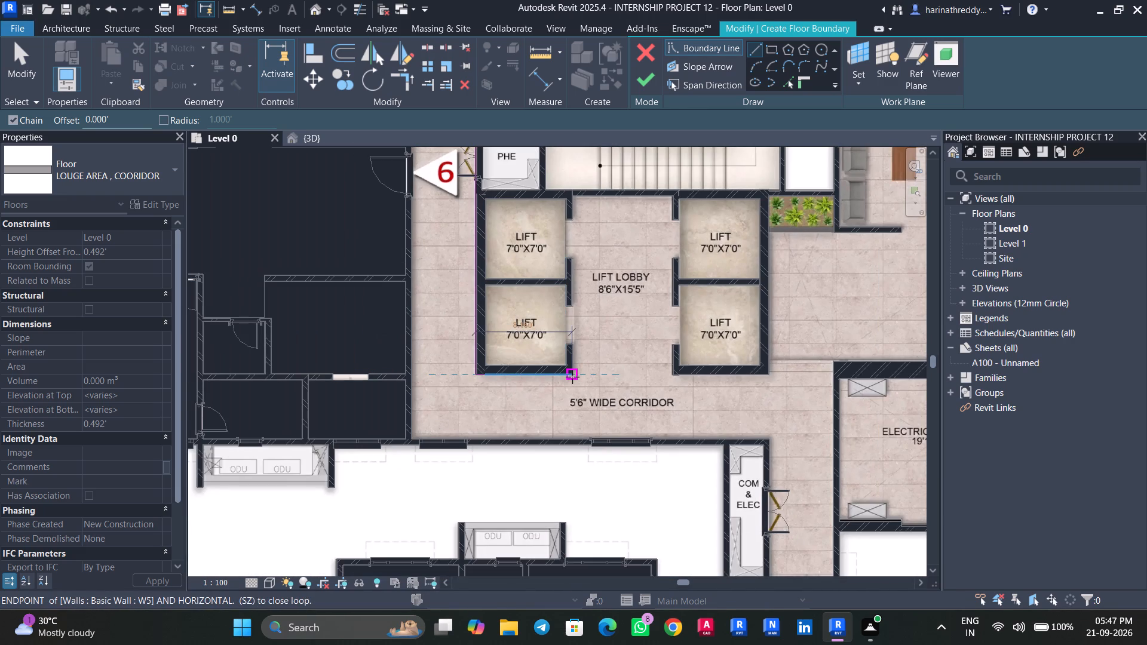
pyautogui.click(572, 377)
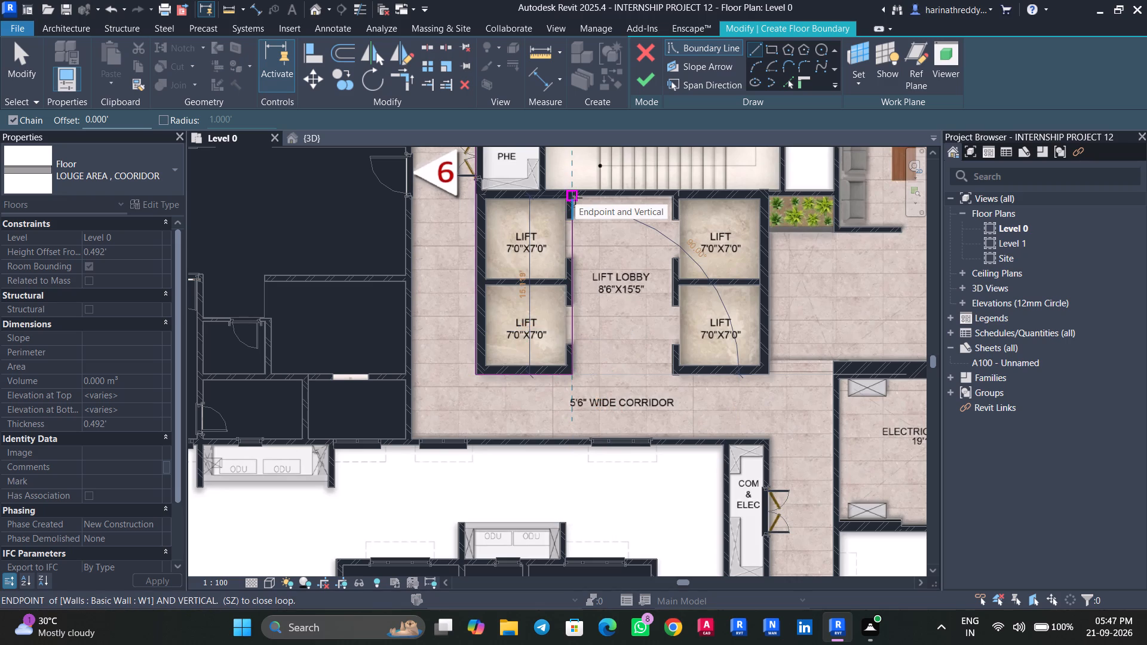
# Trace the boundary around the three walled sides of the 8'6"X15'5" lift lobby, ending at the second lift block's corridor corner.
pyautogui.scroll(10, 572, 198)
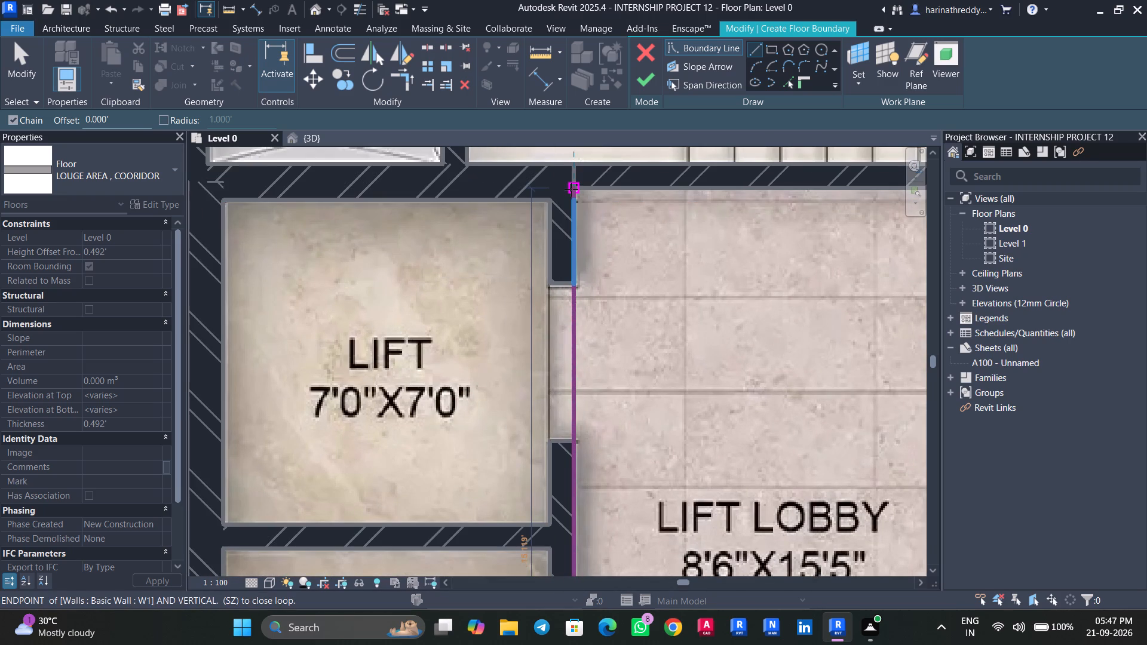
pyautogui.click(571, 189)
pyautogui.scroll(-3, 673, 181)
pyautogui.moveTo(673, 181); pyautogui.dragTo(557, 214, button='middle')
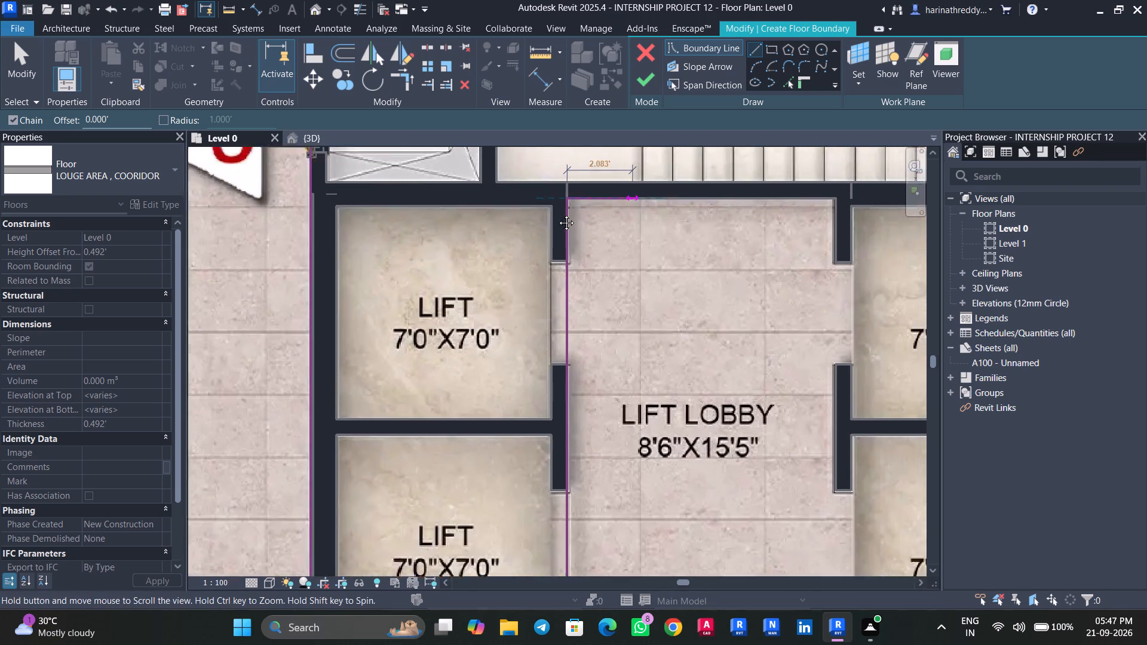
pyautogui.moveTo(557, 214); pyautogui.dragTo(422, 243, button='middle')
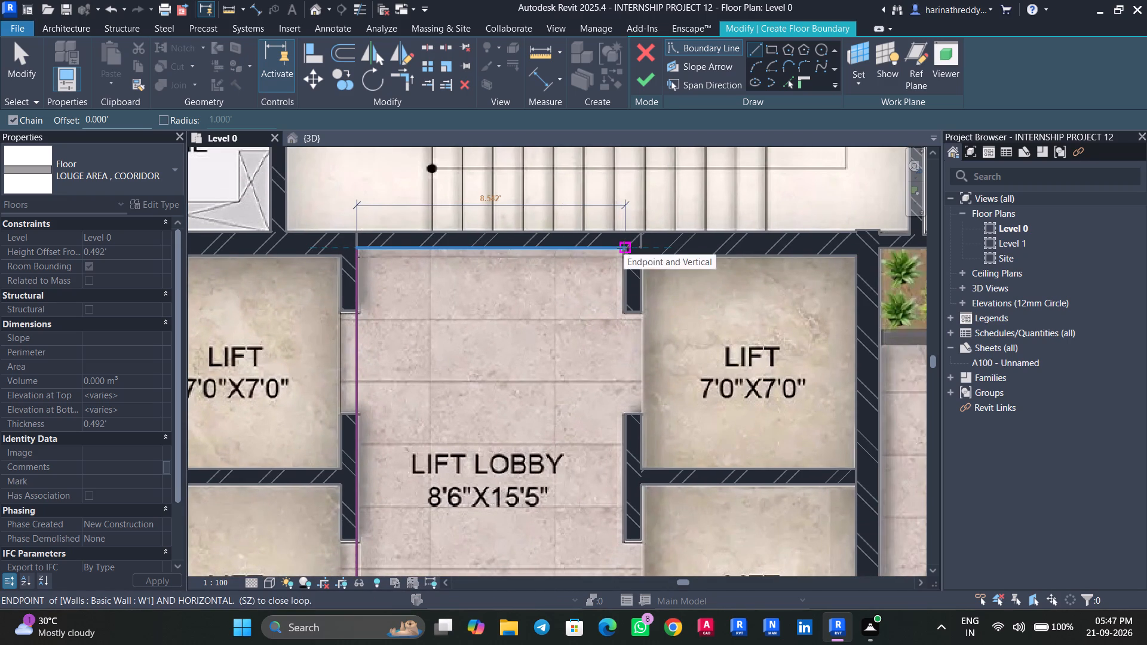
pyautogui.click(624, 248)
pyautogui.scroll(-5, 618, 414)
pyautogui.moveTo(618, 415); pyautogui.dragTo(619, 231, button='middle')
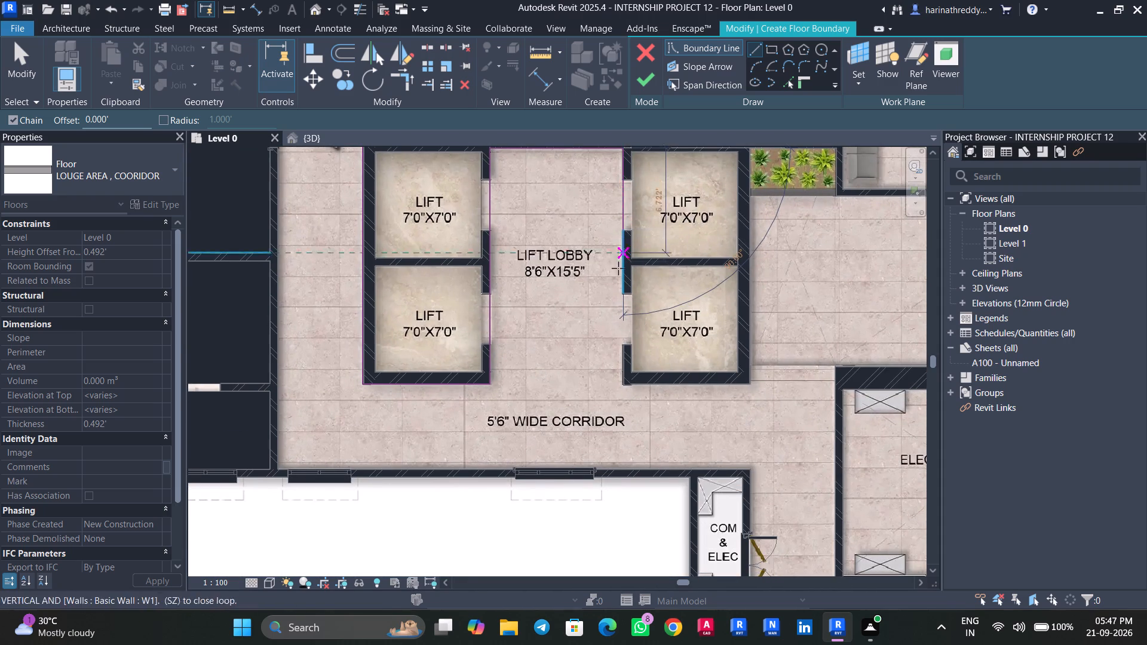
pyautogui.scroll(8, 618, 383)
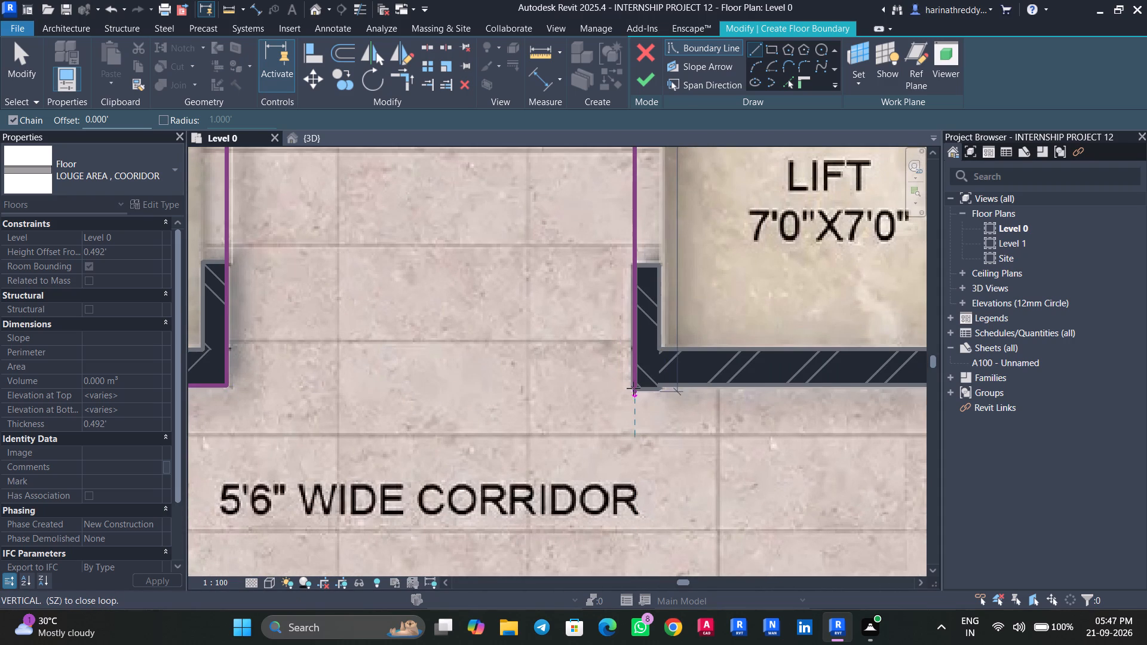
pyautogui.scroll(8, 634, 388)
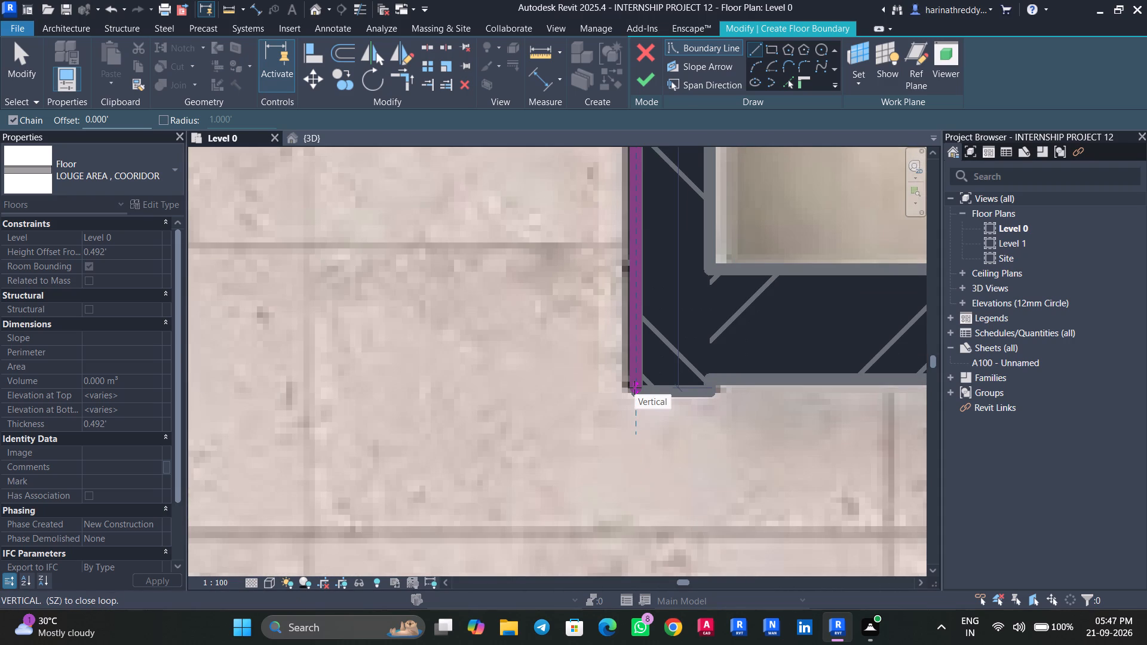
pyautogui.click(634, 392)
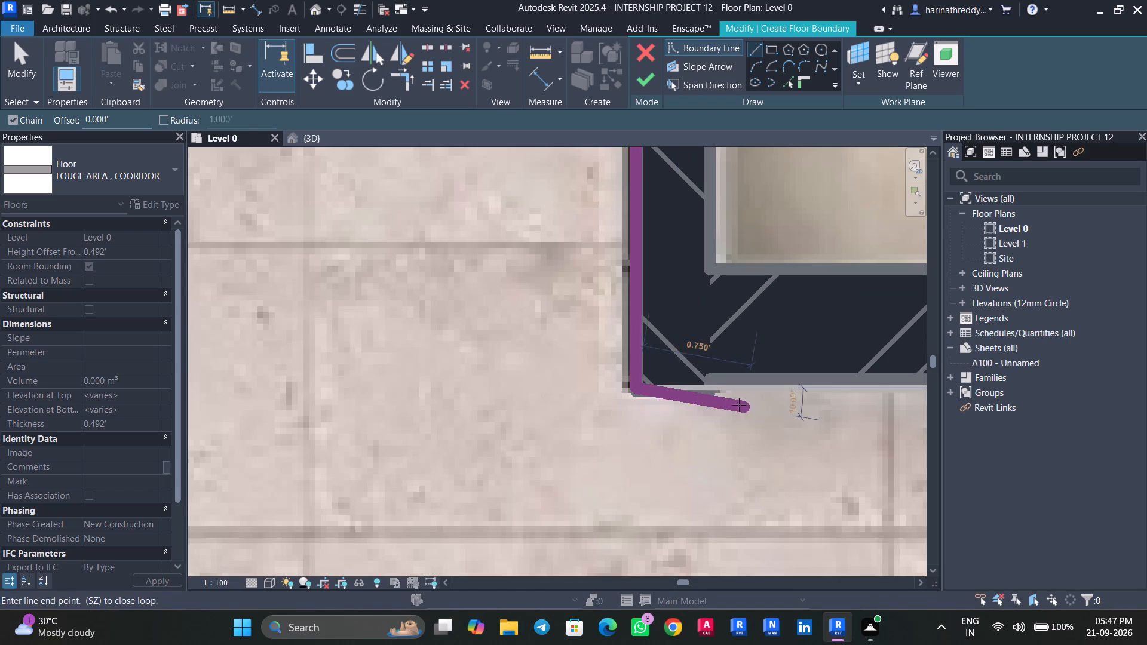
# Continue the boundary along the corridor face of the second lift block to its outer corner near the entrance lobby.
pyautogui.scroll(-5, 744, 398)
pyautogui.moveTo(744, 398); pyautogui.dragTo(391, 379, button='middle')
pyautogui.scroll(-5, 603, 371)
pyautogui.moveTo(603, 371); pyautogui.dragTo(544, 383, button='middle')
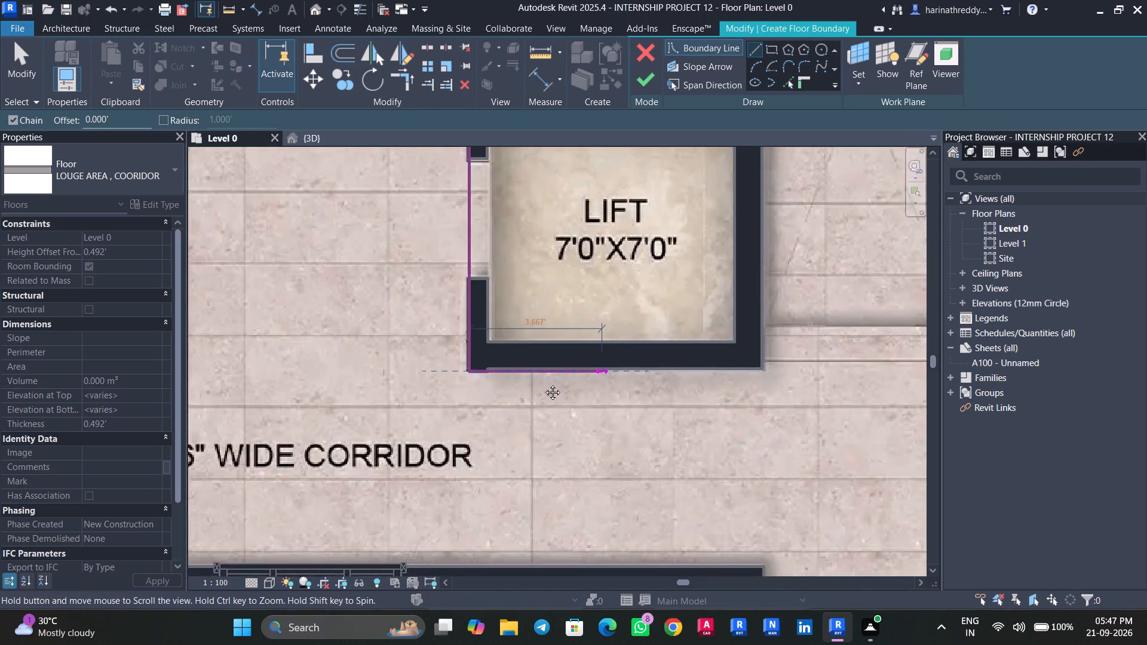
pyautogui.moveTo(544, 383); pyautogui.dragTo(305, 416, button='middle')
pyautogui.scroll(-11, 305, 416)
pyautogui.moveTo(344, 398); pyautogui.dragTo(362, 410, button='middle')
pyautogui.scroll(7, 362, 410)
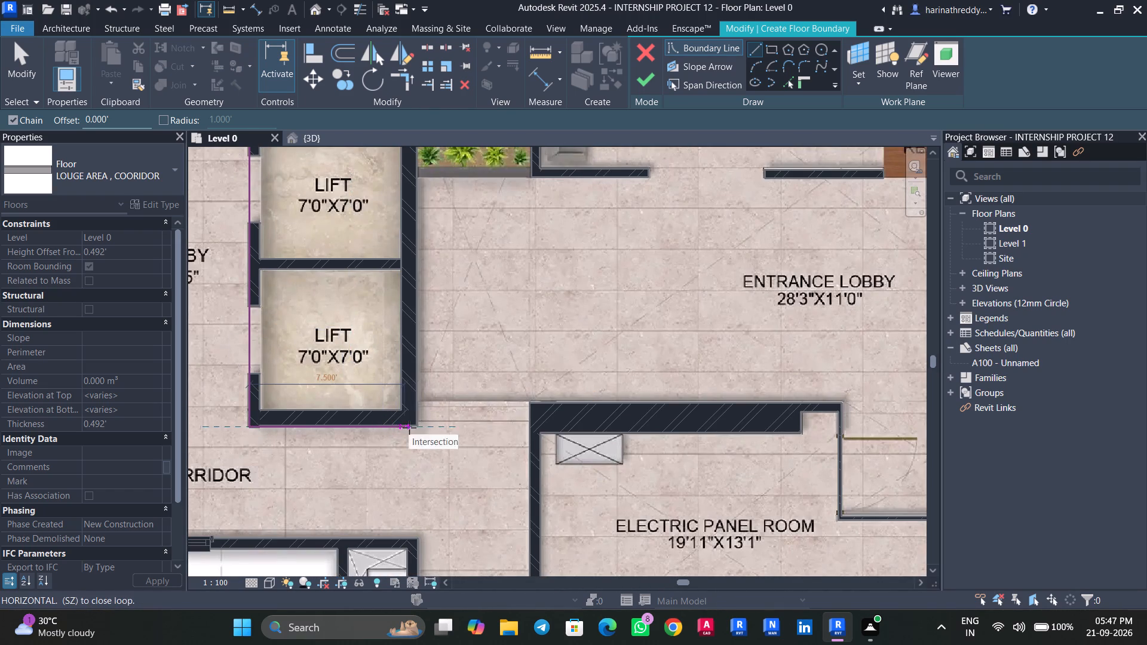
pyautogui.scroll(9, 419, 428)
pyautogui.click(413, 429)
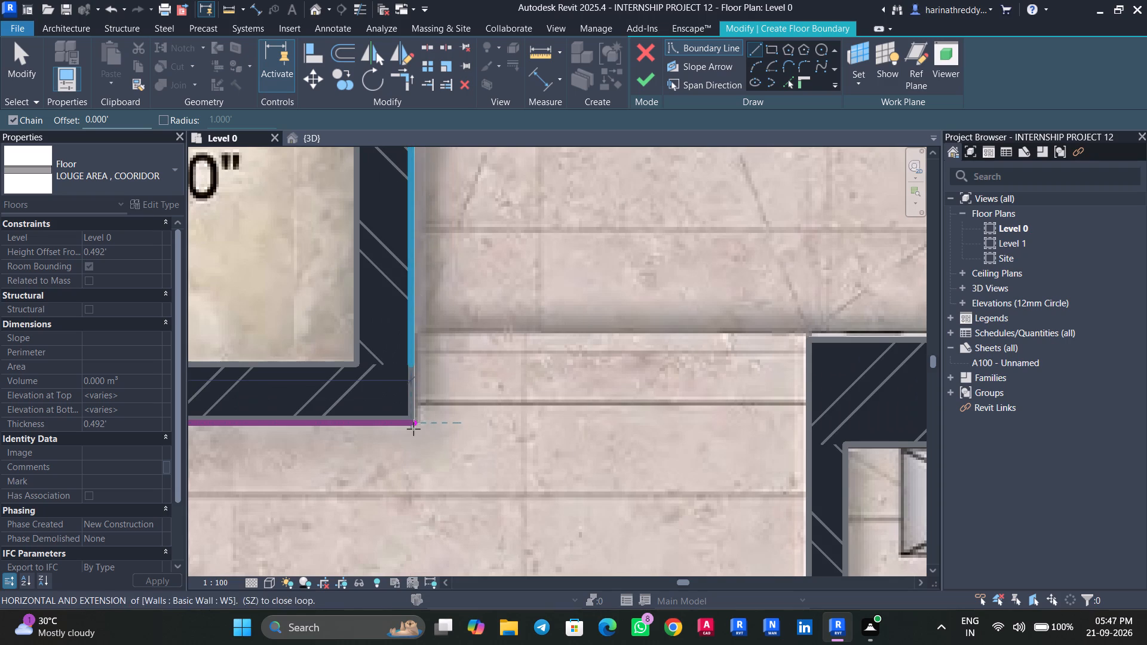
# Run the boundary along the second lift block's outer wall face to the front edge of the planter.
pyautogui.moveTo(412, 304); pyautogui.dragTo(424, 625, button='middle')
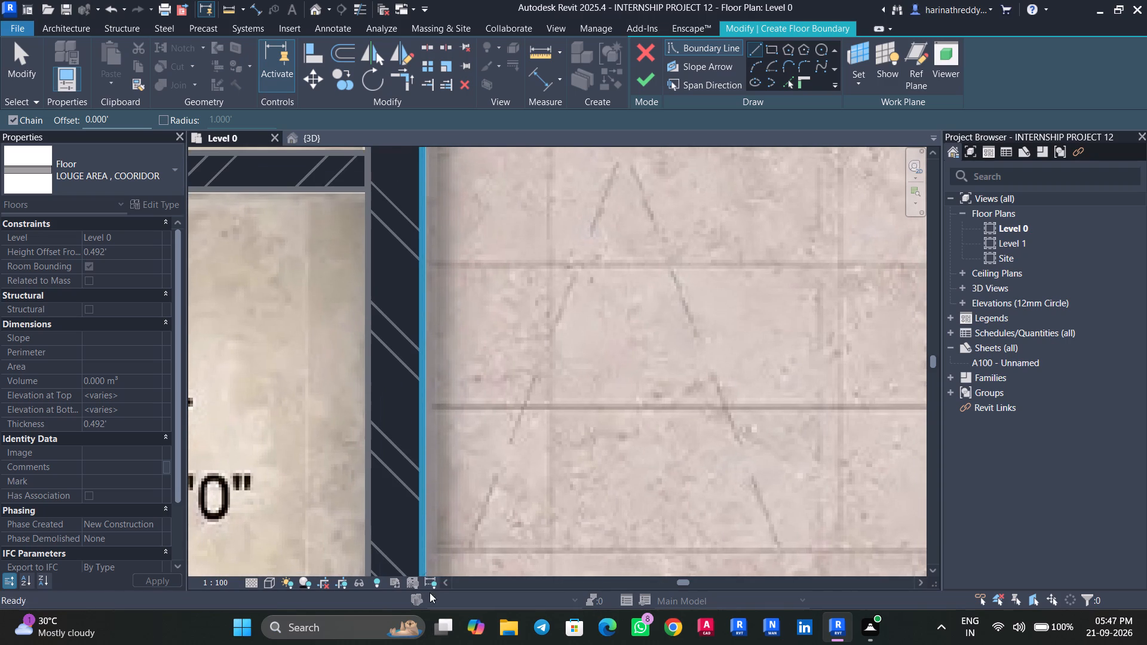
pyautogui.scroll(-5, 417, 484)
pyautogui.scroll(-6, 418, 382)
pyautogui.moveTo(419, 355); pyautogui.dragTo(441, 527, button='middle')
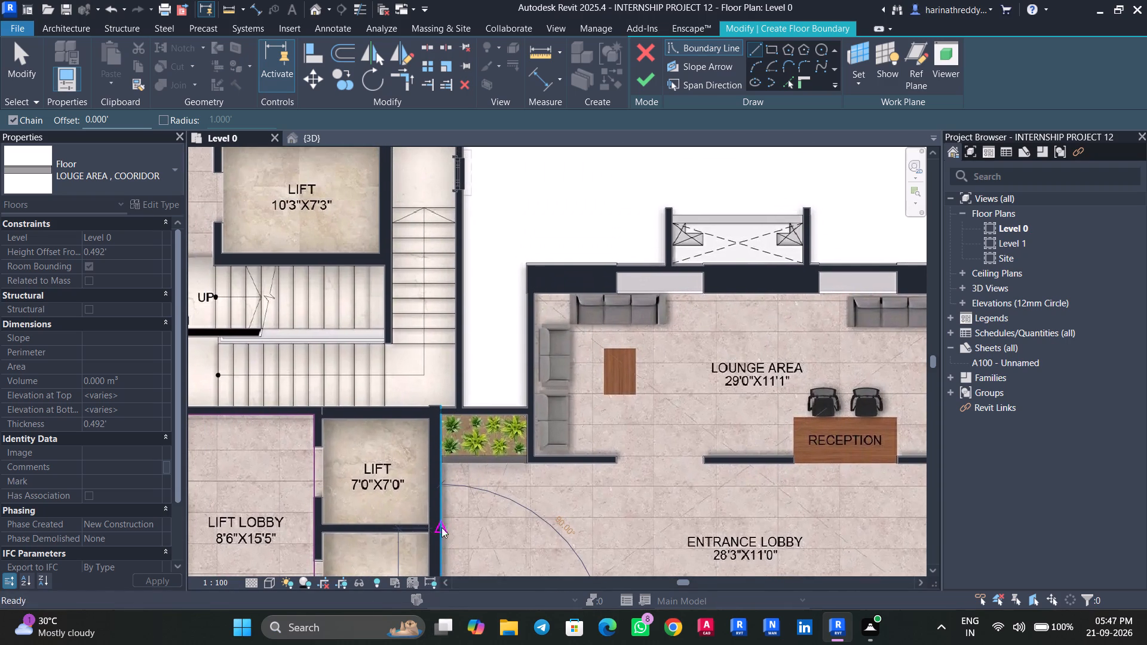
pyautogui.scroll(8, 443, 469)
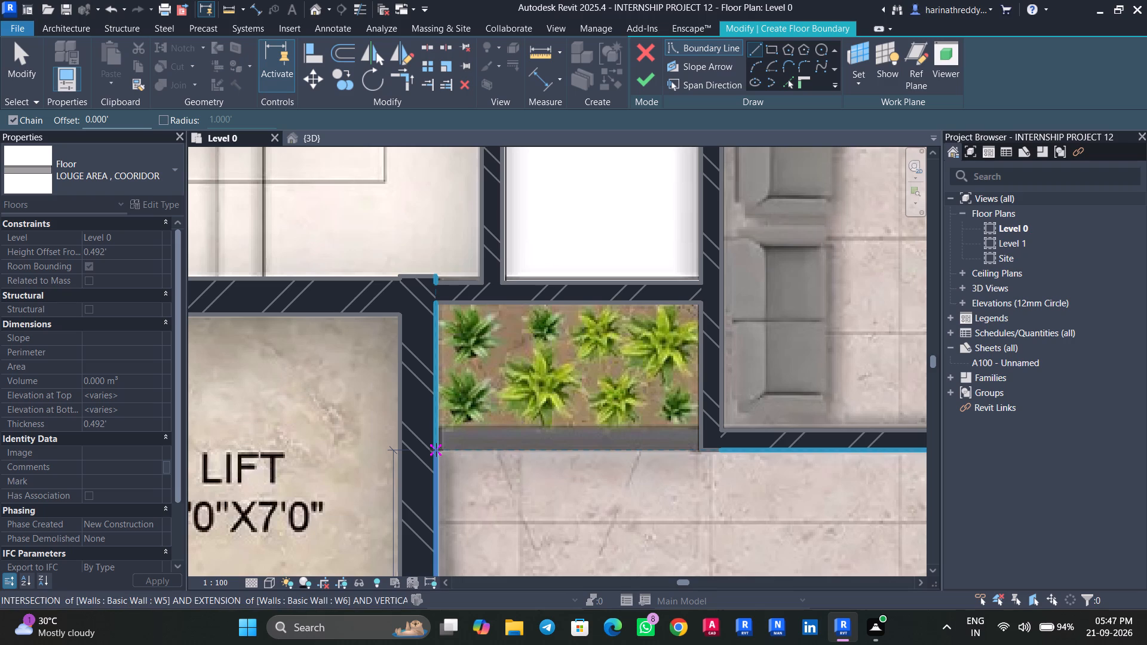
pyautogui.click(436, 450)
# Extend the boundary along the planter front and lounge wall, wrapping around the wall end to the lounge's inner corner.
pyautogui.scroll(-5, 631, 450)
pyautogui.moveTo(631, 450); pyautogui.dragTo(434, 449, button='middle')
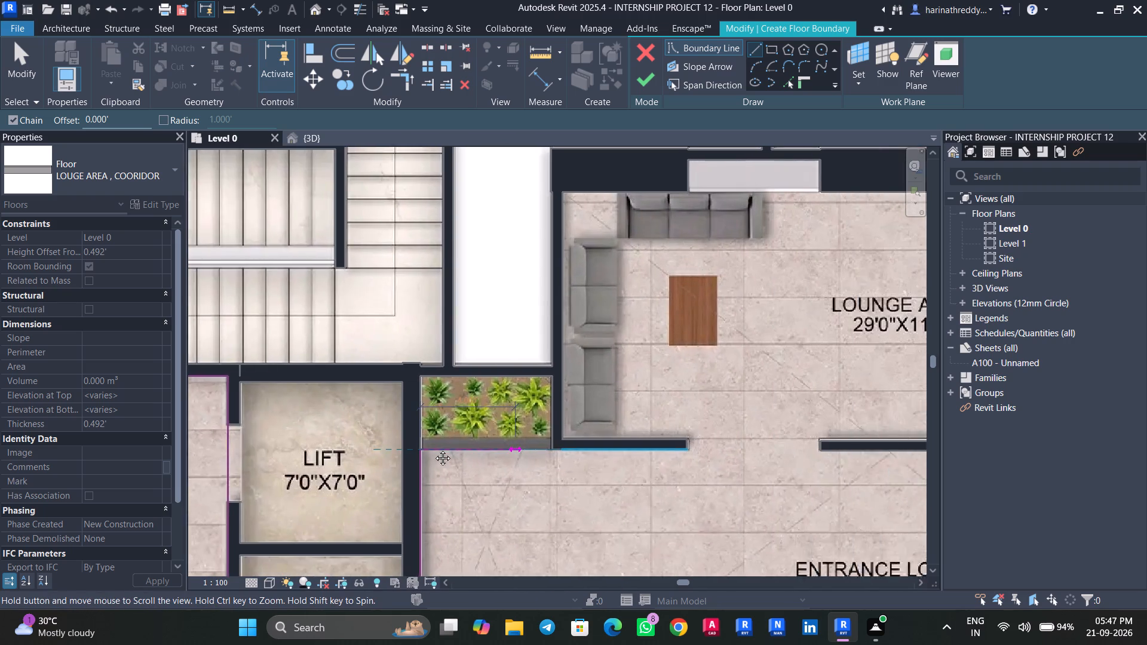
pyautogui.moveTo(434, 449); pyautogui.dragTo(387, 449, button='middle')
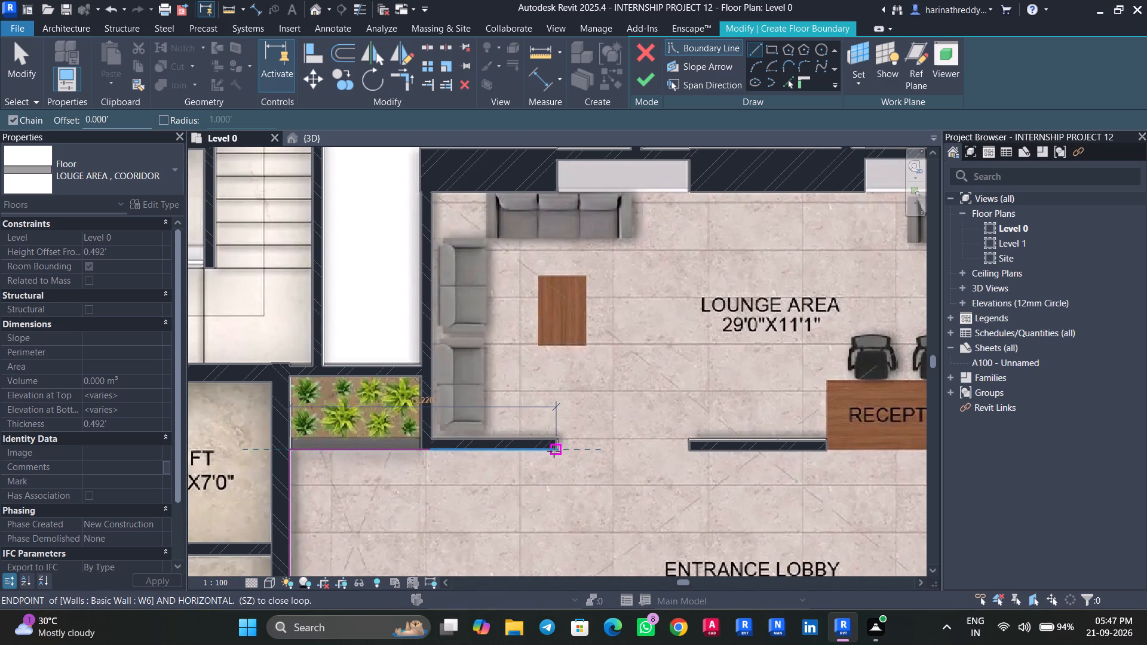
pyautogui.click(554, 451)
pyautogui.click(556, 438)
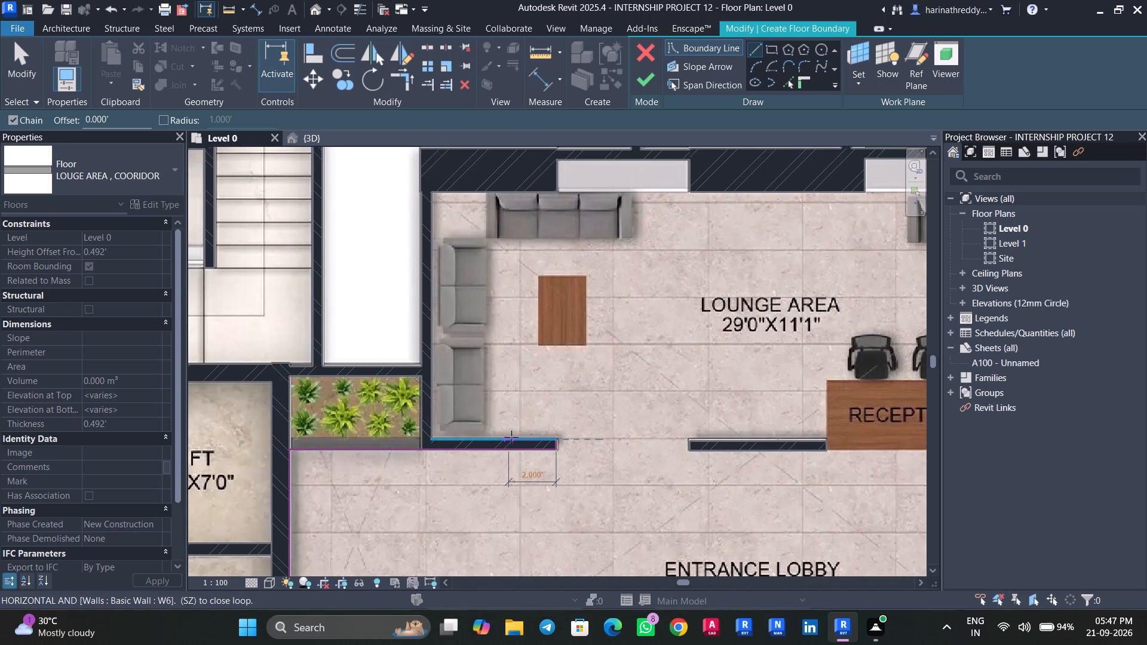
pyautogui.click(430, 437)
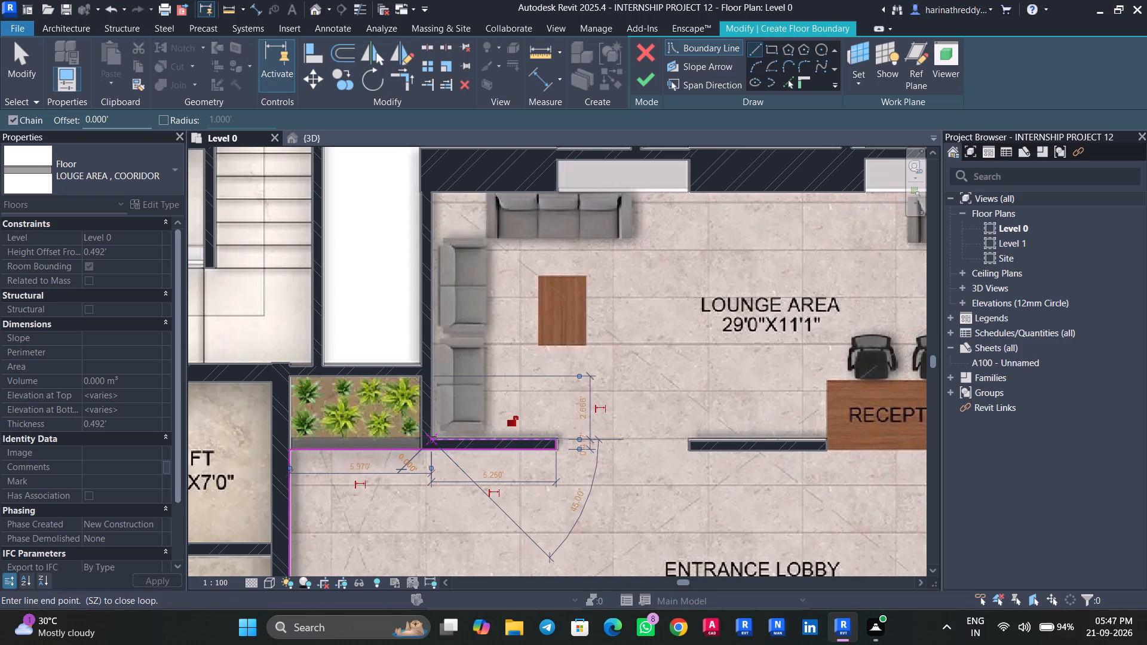
# Trace the lounge's side wall for about 10.4 ft, plus the full inner face of its long window wall.
pyautogui.click(433, 194)
pyautogui.scroll(-5, 622, 192)
pyautogui.moveTo(624, 192); pyautogui.dragTo(383, 320, button='middle')
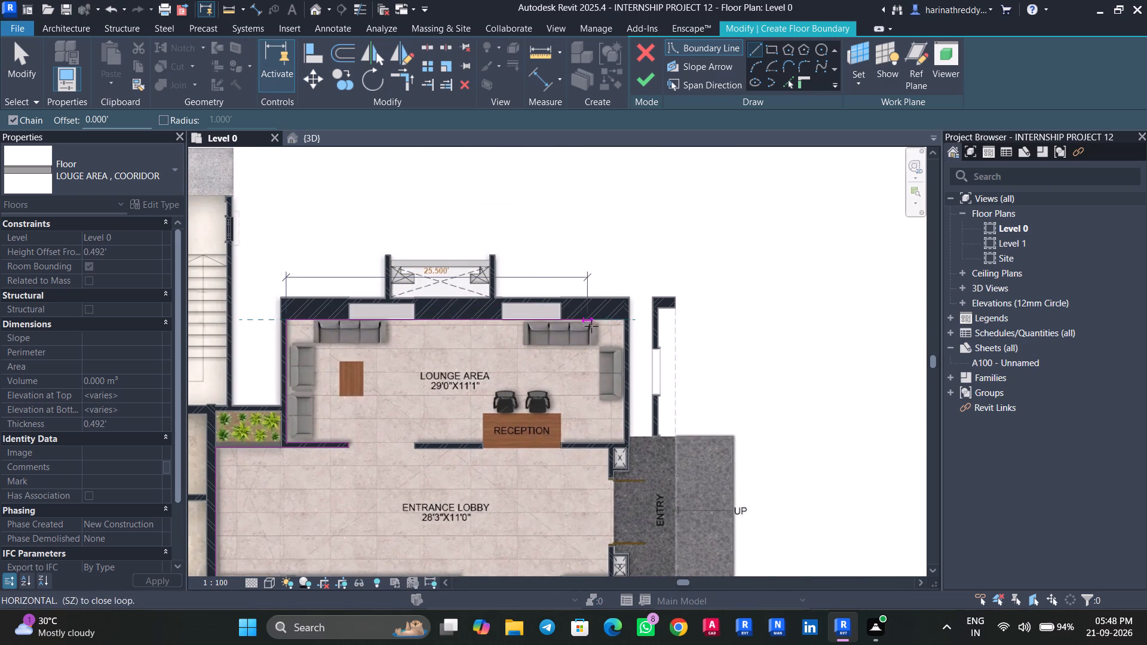
pyautogui.scroll(7, 622, 321)
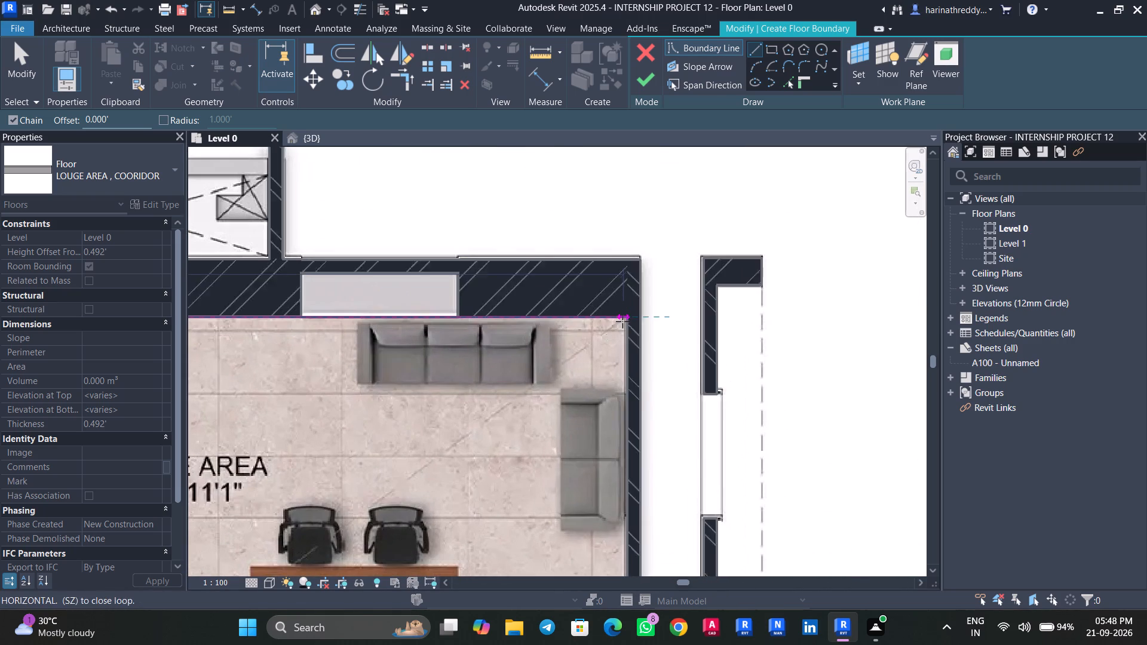
pyautogui.scroll(6, 622, 318)
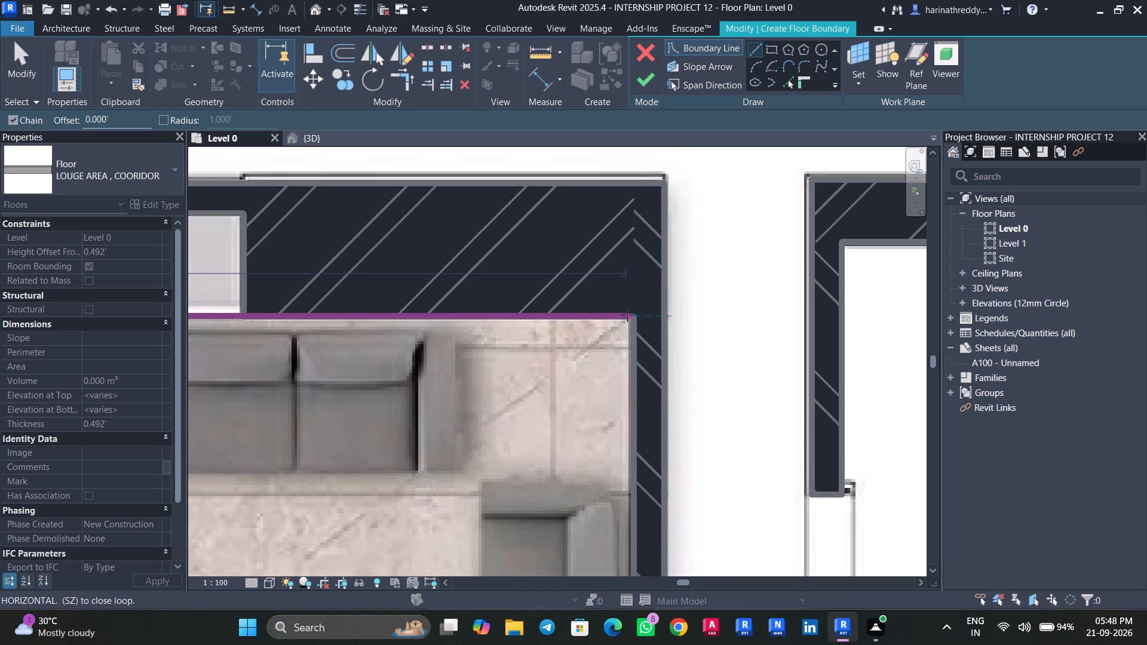
pyautogui.click(630, 315)
# Draw the boundary along the lounge's far side wall to the inner corner near the entry.
pyautogui.scroll(-7, 616, 477)
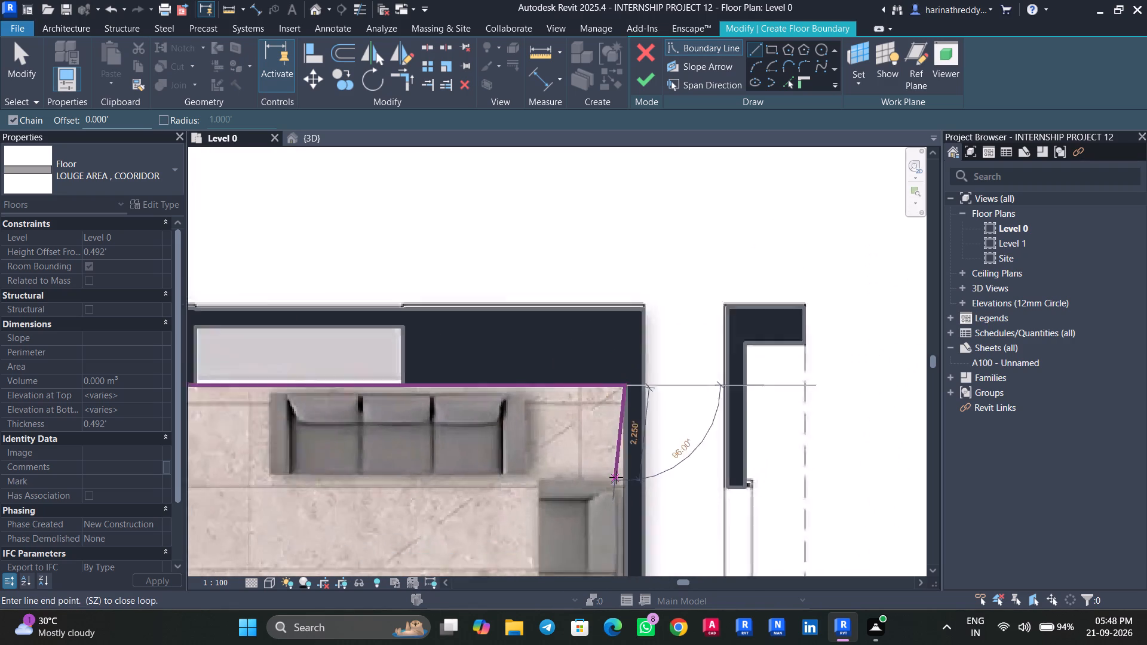
pyautogui.moveTo(616, 477); pyautogui.dragTo(598, 274, button='middle')
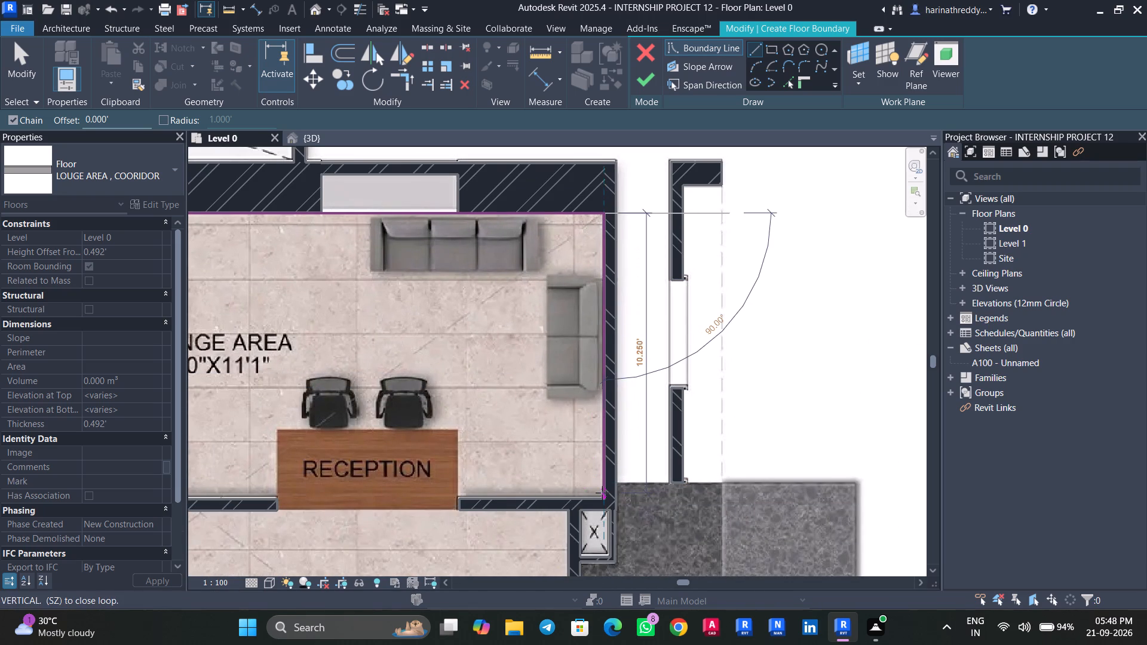
pyautogui.scroll(1, 604, 496)
pyautogui.scroll(-4, 604, 496)
pyautogui.scroll(8, 604, 496)
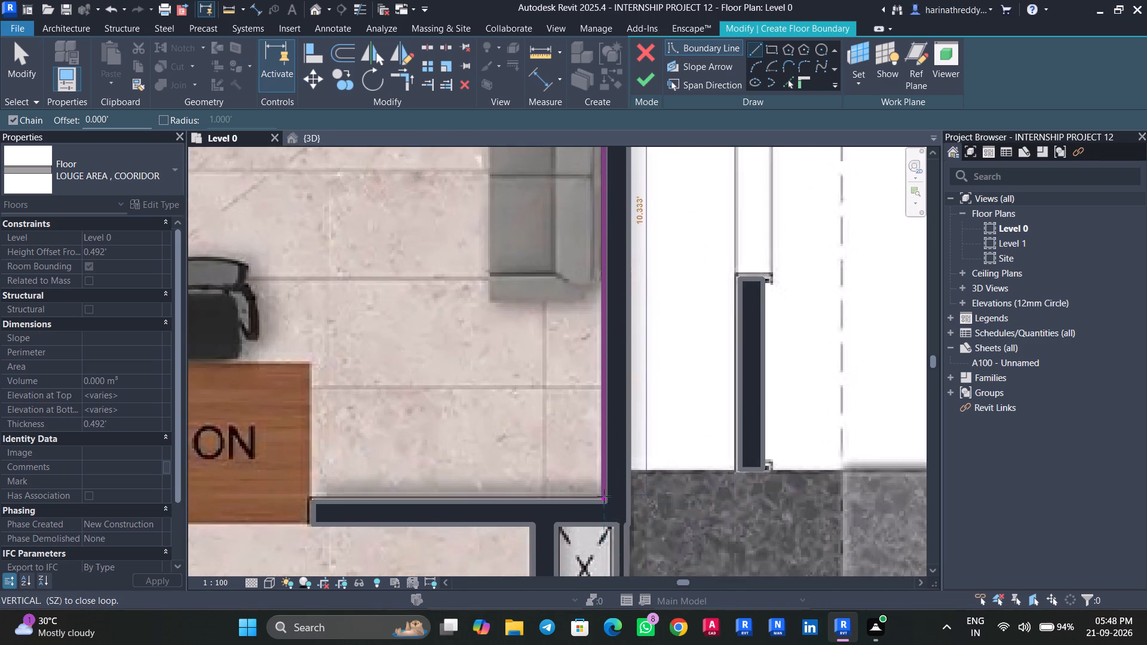
pyautogui.scroll(7, 604, 496)
pyautogui.click(606, 502)
# Run the boundary along the lounge side of the reception wall to the opening and across the wall end, about 0.47 ft.
pyautogui.scroll(-3, 372, 481)
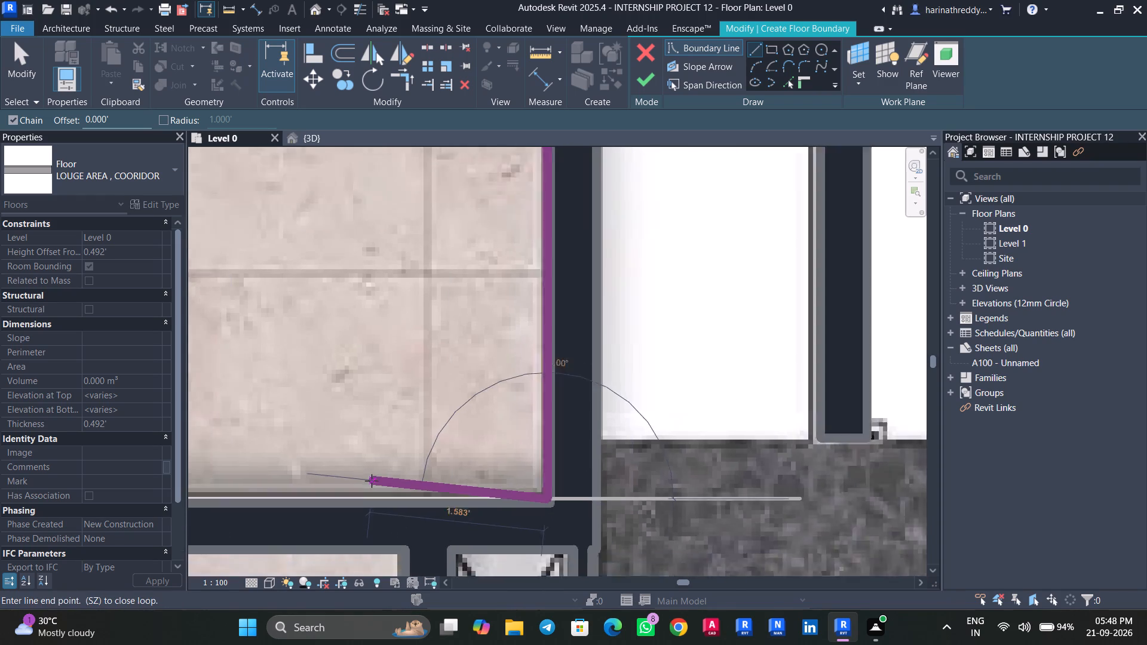
pyautogui.scroll(-3, 372, 481)
pyautogui.moveTo(372, 481); pyautogui.dragTo(687, 472, button='middle')
pyautogui.moveTo(452, 484); pyautogui.dragTo(841, 437, button='middle')
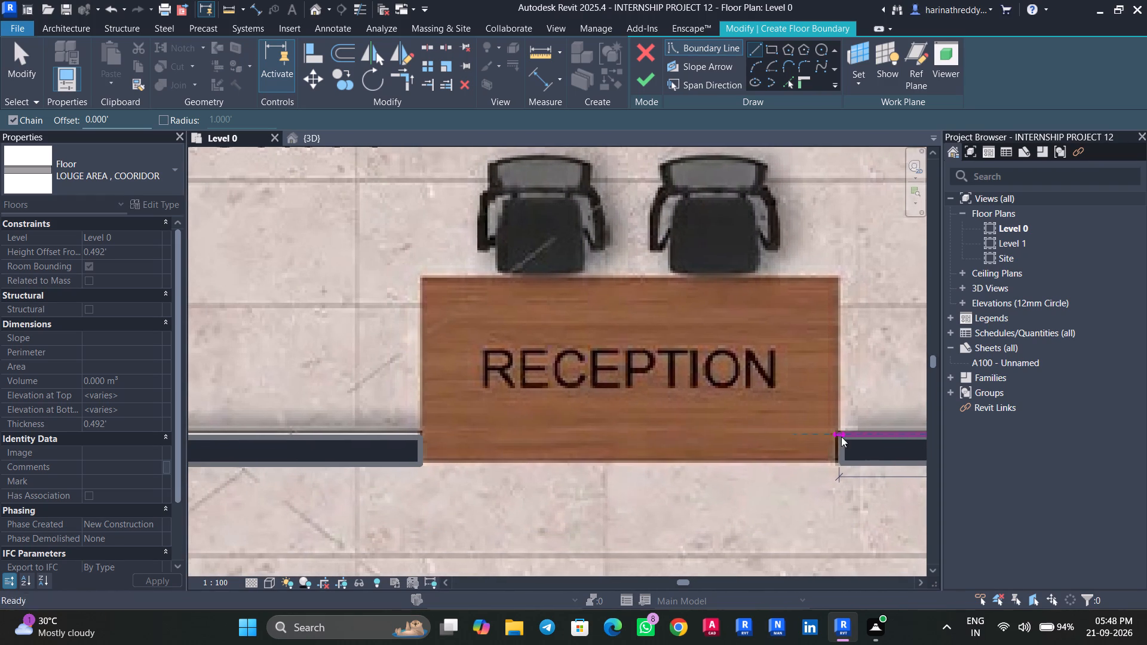
pyautogui.scroll(-6, 360, 432)
pyautogui.moveTo(378, 433); pyautogui.dragTo(685, 433, button='middle')
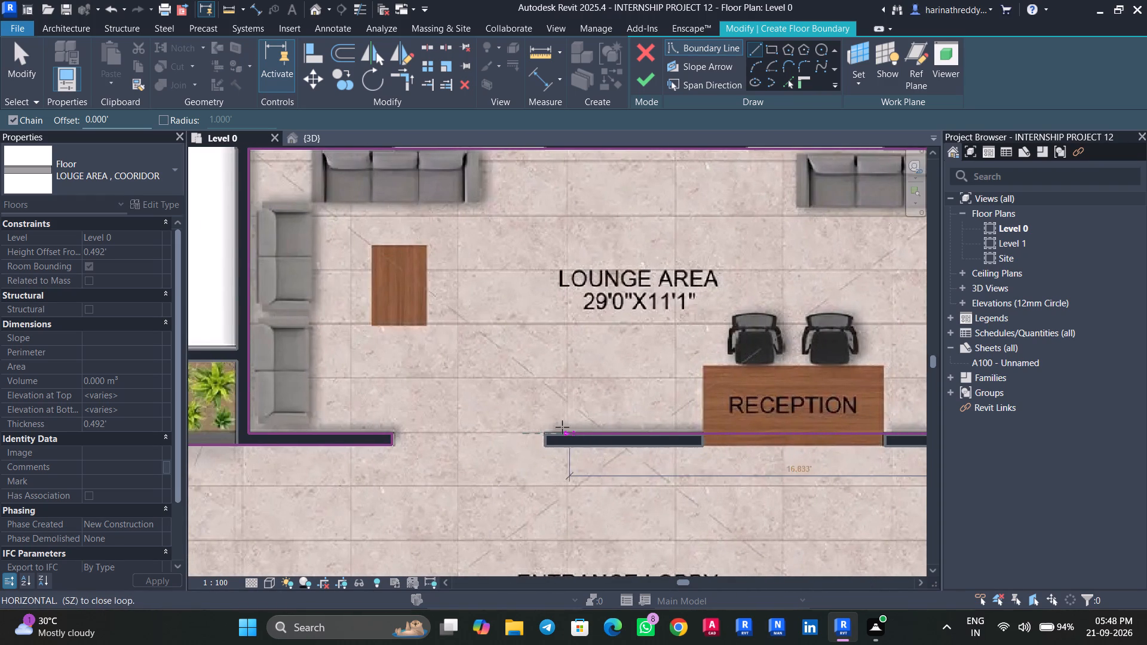
pyautogui.click(547, 431)
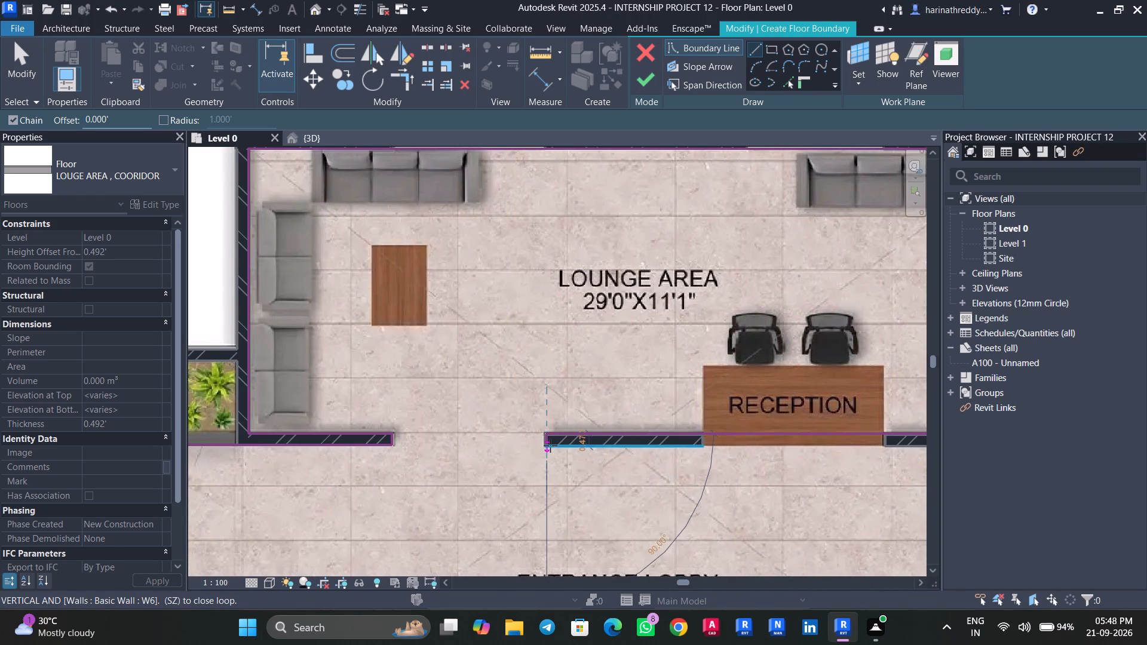
pyautogui.scroll(7, 546, 446)
pyautogui.click(545, 448)
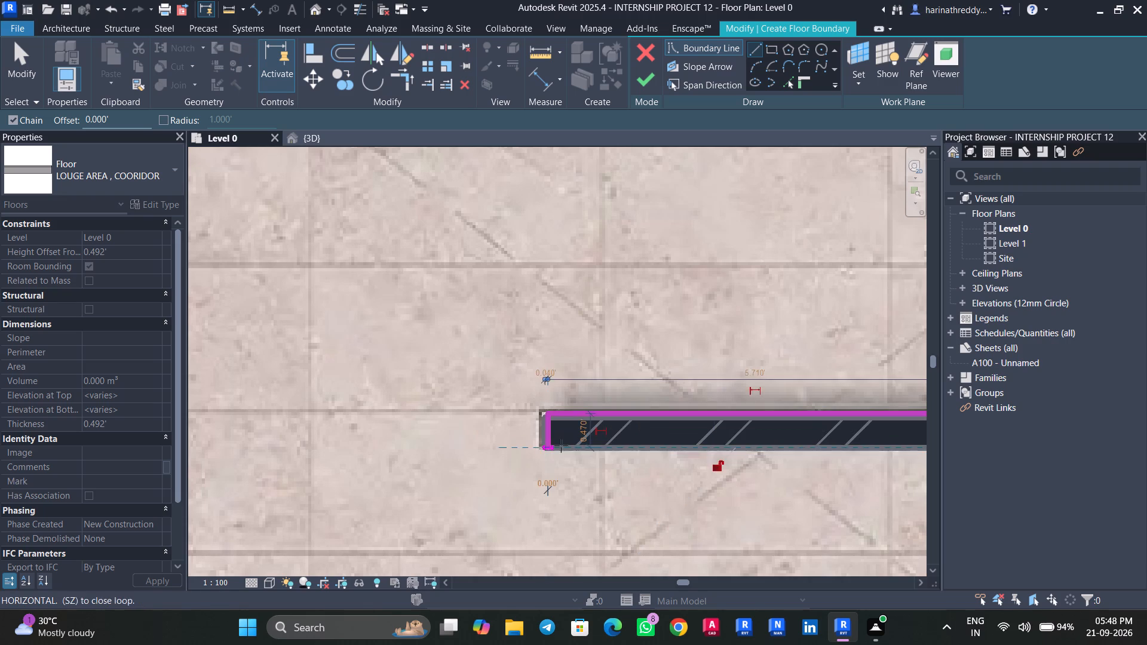
# Continue the boundary along the entrance lobby side of the reception wall to the corner beside the entry shaft.
pyautogui.scroll(-6, 591, 443)
pyautogui.moveTo(591, 443); pyautogui.dragTo(163, 443, button='middle')
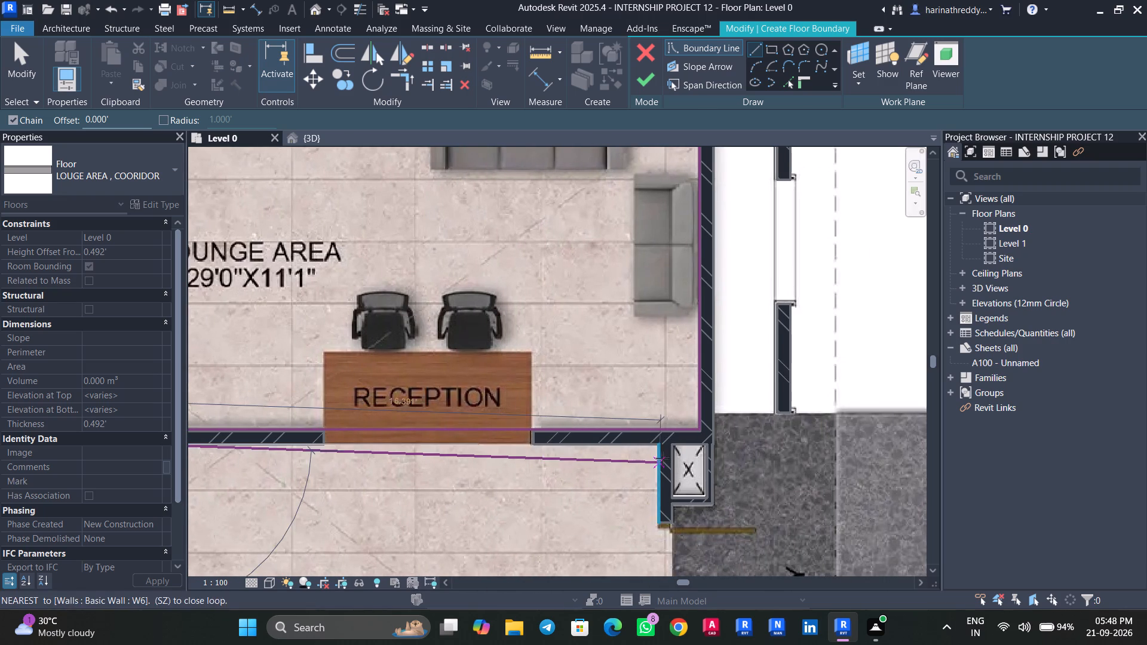
pyautogui.scroll(7, 655, 447)
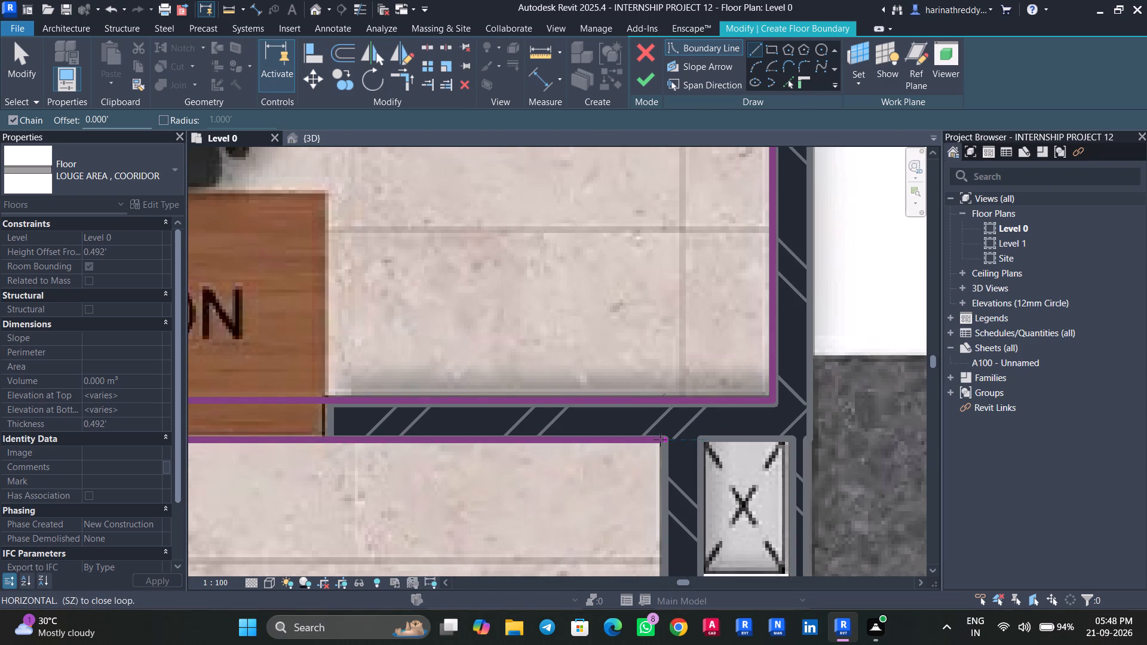
pyautogui.click(660, 440)
# Run the boundary along the entrance lobby's entry-side wall, across the entry opening to the far corner, about 11 ft.
pyautogui.scroll(-5, 665, 521)
pyautogui.moveTo(664, 521); pyautogui.dragTo(621, 351, button='middle')
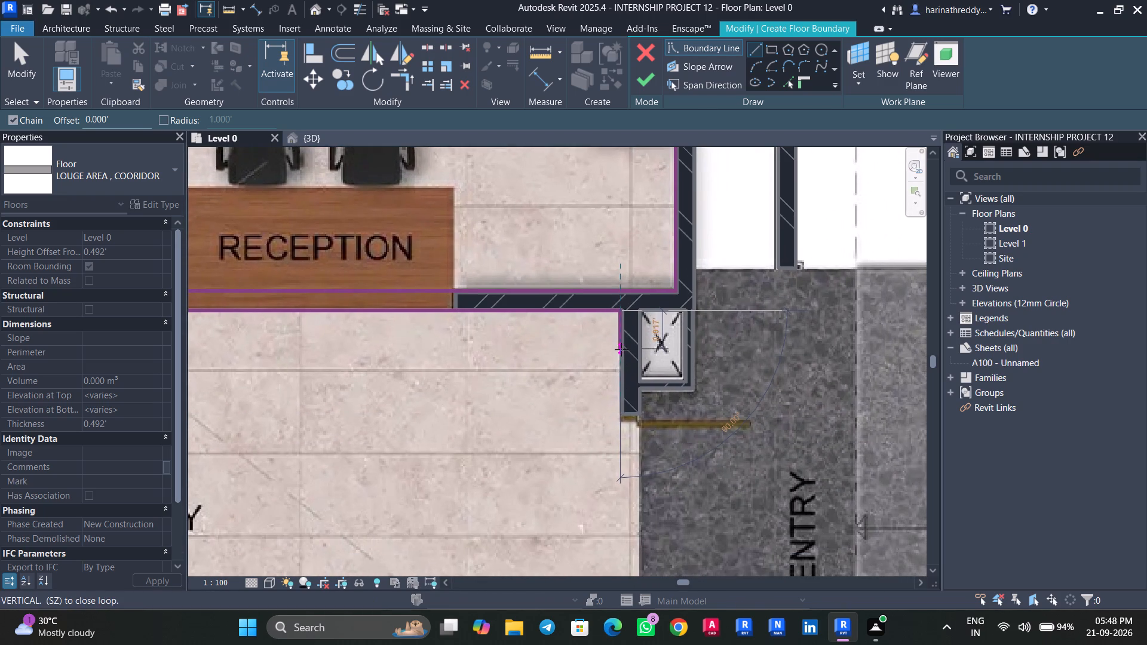
pyautogui.scroll(-4, 622, 414)
pyautogui.moveTo(622, 414); pyautogui.dragTo(609, 275, button='middle')
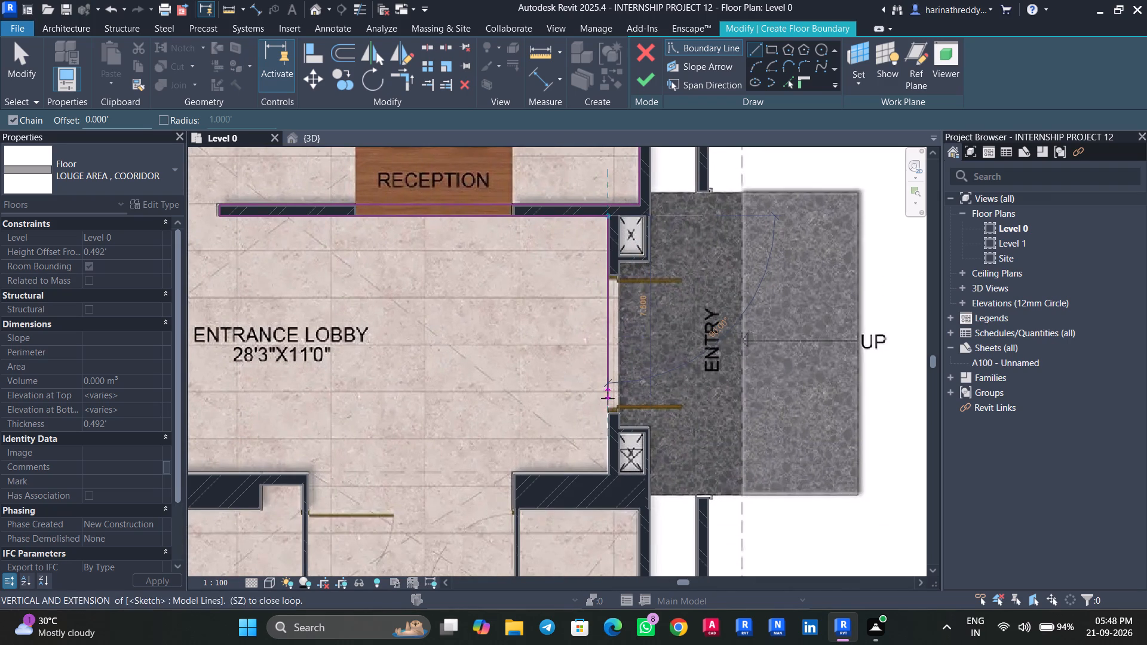
pyautogui.scroll(-4, 607, 472)
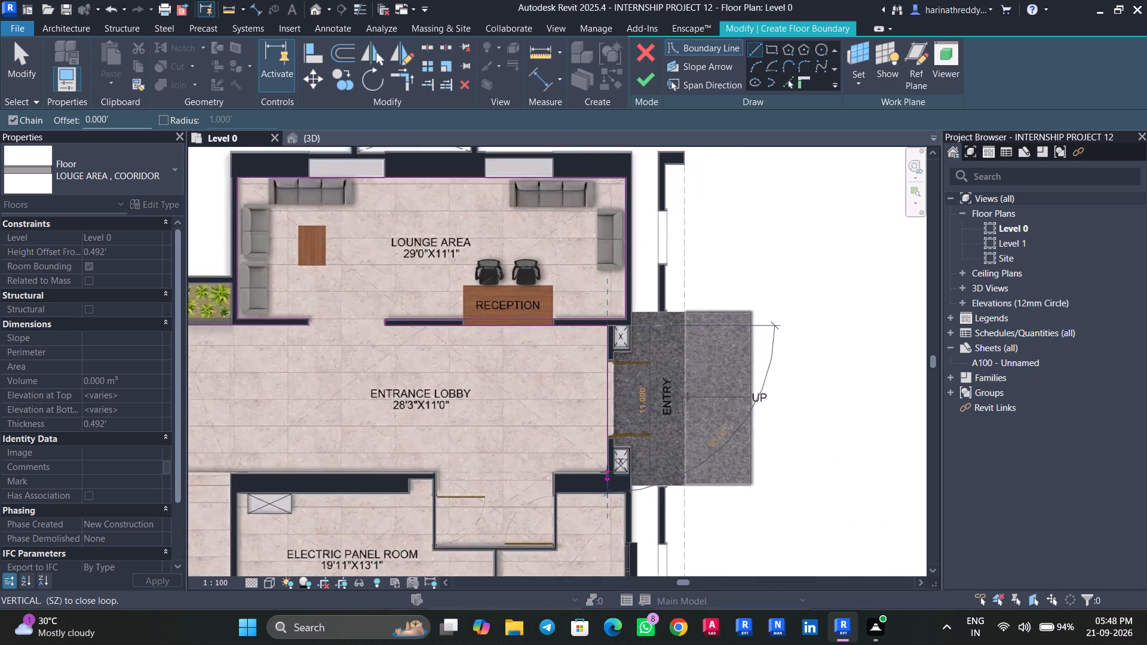
pyautogui.scroll(15, 607, 472)
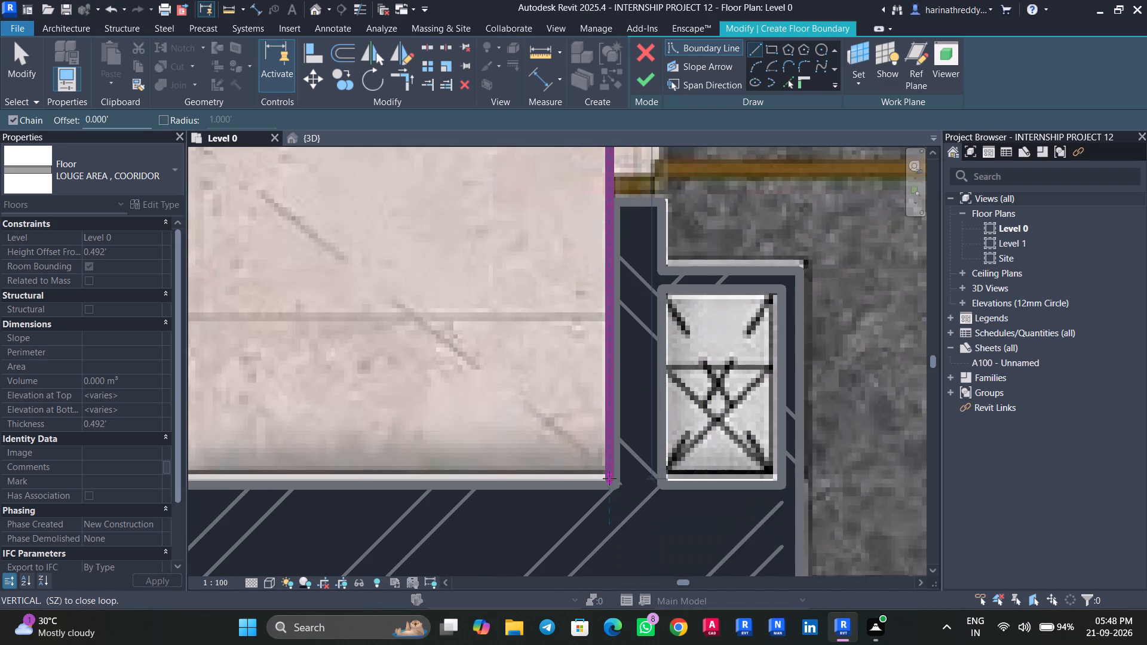
pyautogui.click(609, 478)
# Continue the boundary about 4 ft along the entrance lobby wall to the corner of the recess outside the fire control room.
pyautogui.scroll(-6, 403, 469)
pyautogui.moveTo(403, 469); pyautogui.dragTo(649, 425, button='middle')
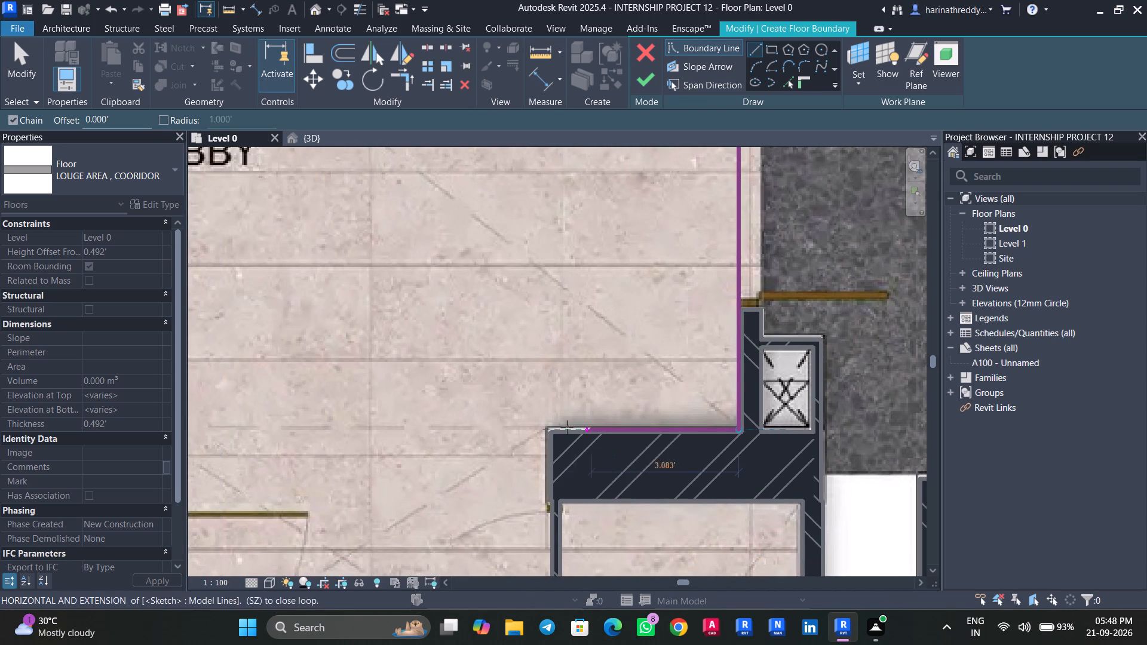
pyautogui.scroll(-4, 551, 428)
pyautogui.moveTo(551, 428); pyautogui.dragTo(638, 315, button='middle')
pyautogui.moveTo(657, 290); pyautogui.dragTo(662, 284, button='middle')
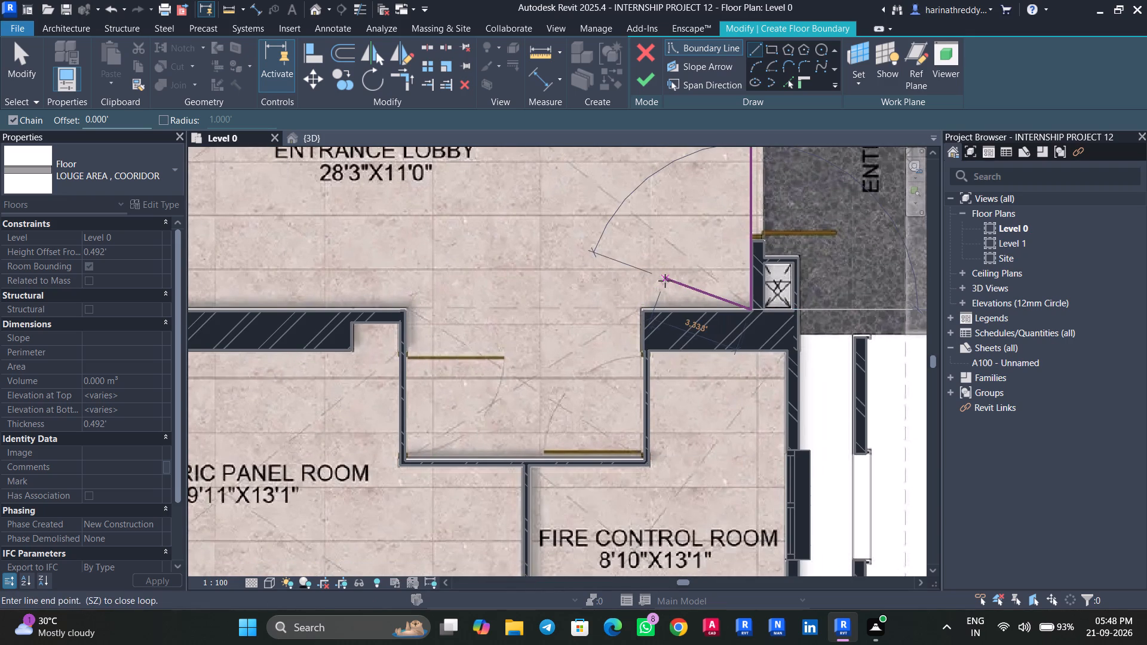
pyautogui.scroll(7, 639, 312)
pyautogui.click(649, 306)
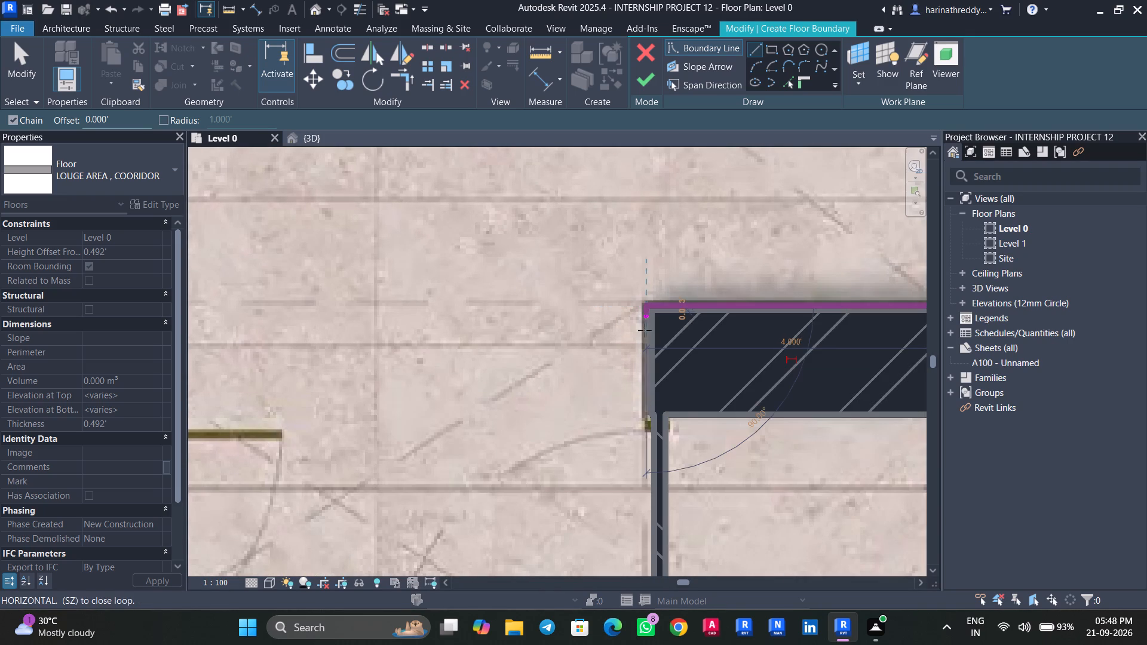
# Trace the three inner wall faces of the door recess between the fire control room and the electric panel room.
pyautogui.scroll(-6, 643, 423)
pyautogui.moveTo(643, 425); pyautogui.dragTo(630, 327, button='middle')
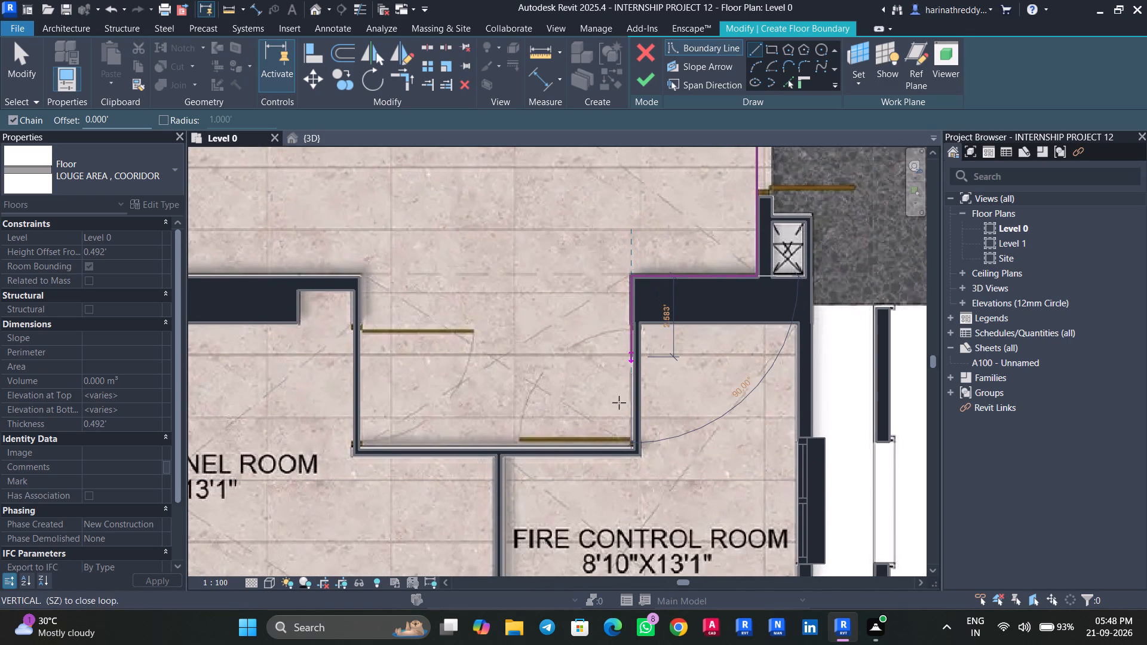
pyautogui.scroll(9, 632, 440)
pyautogui.scroll(-7, 633, 441)
pyautogui.scroll(8, 633, 441)
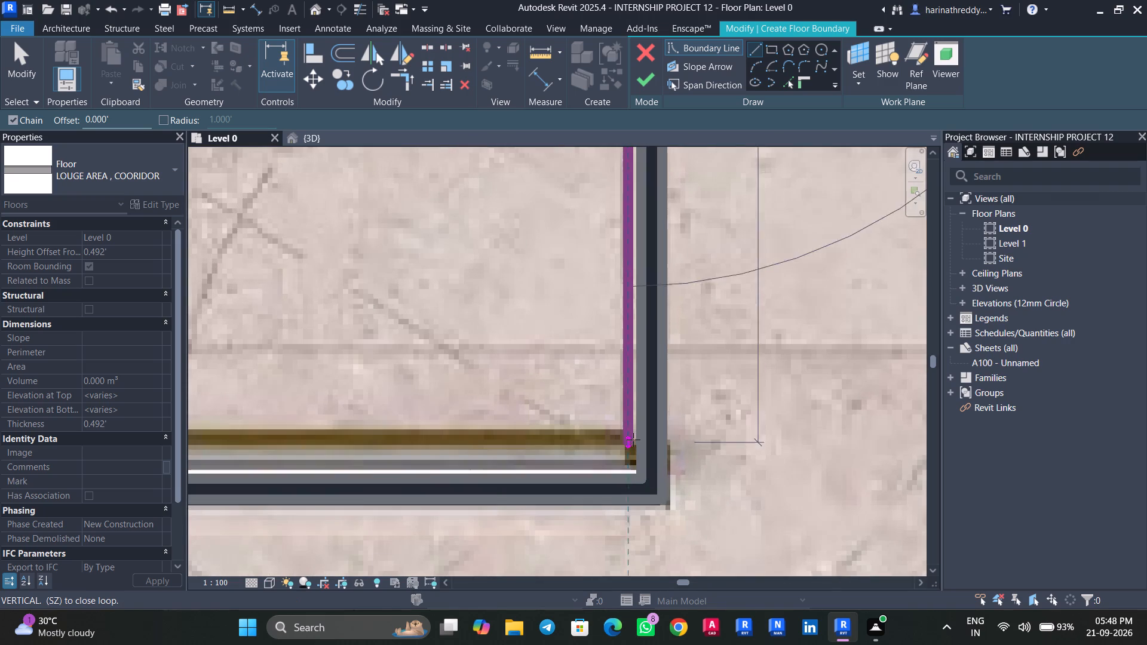
pyautogui.click(634, 476)
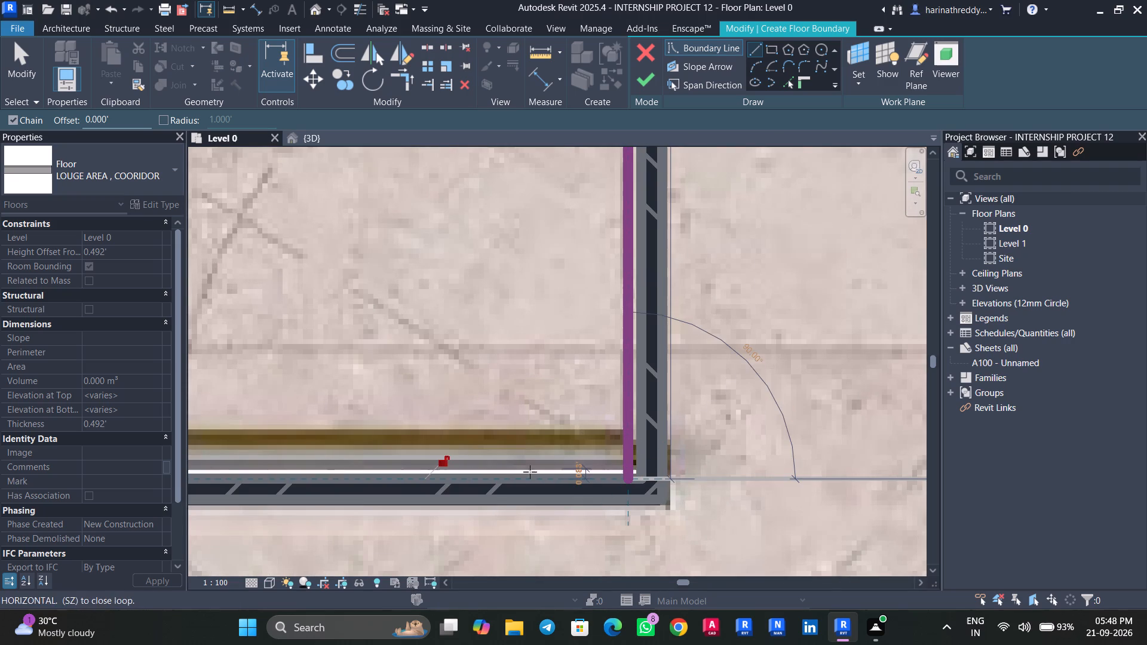
pyautogui.scroll(-5, 504, 463)
pyautogui.moveTo(504, 463); pyautogui.dragTo(822, 445, button='middle')
pyautogui.scroll(-1, 544, 447)
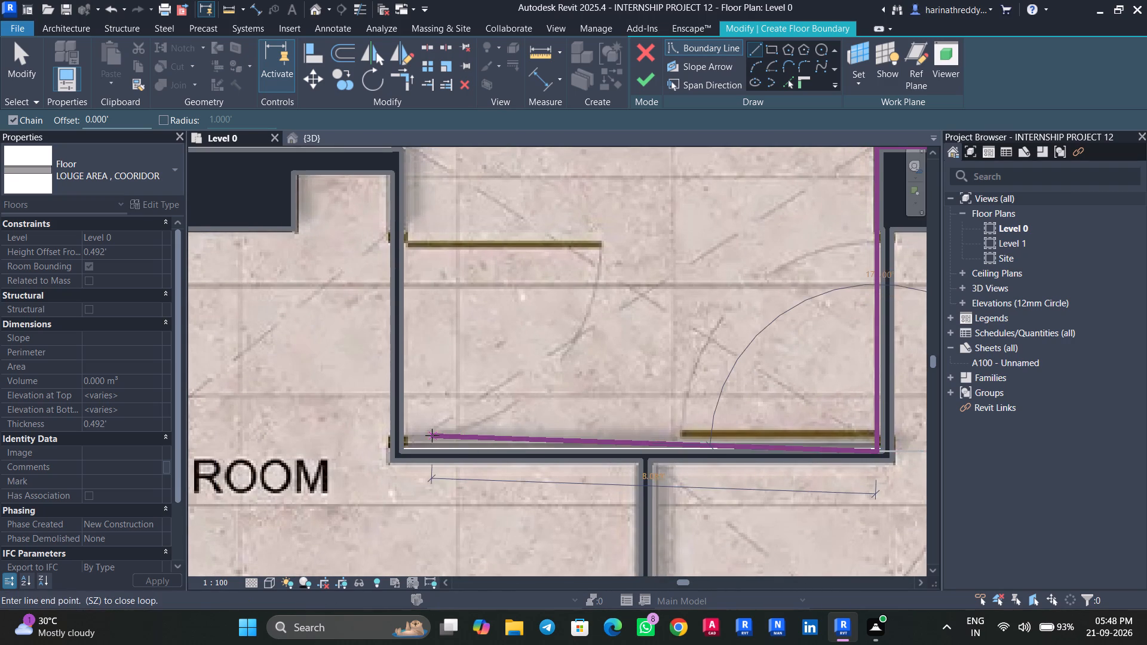
pyautogui.click(400, 450)
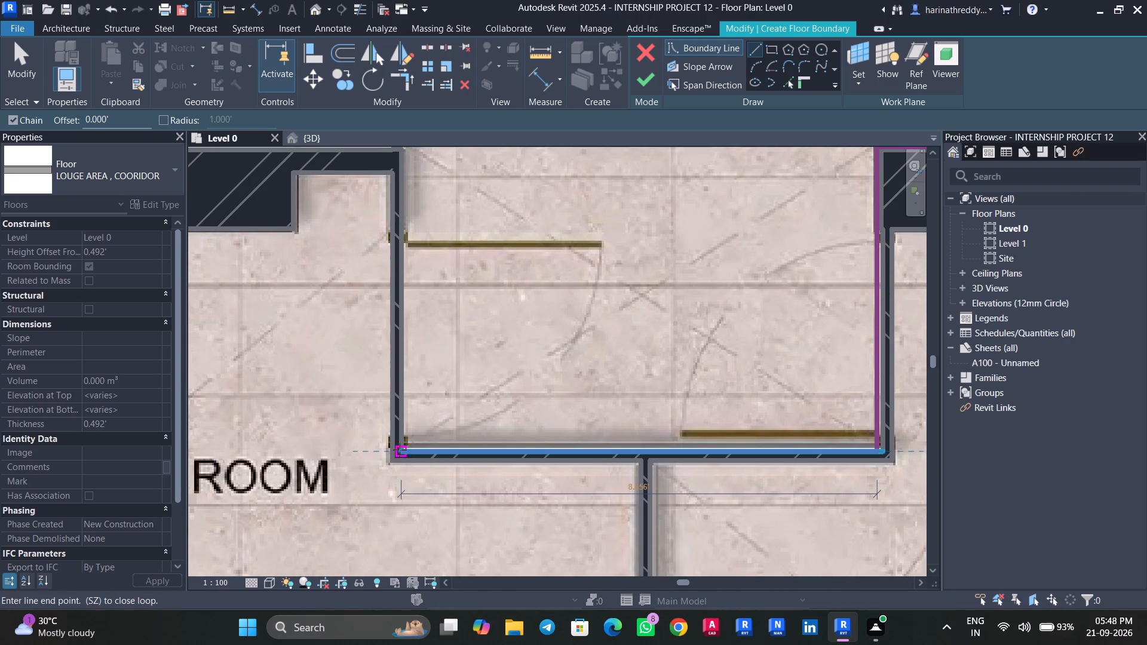
pyautogui.moveTo(409, 219); pyautogui.dragTo(477, 506, button='middle')
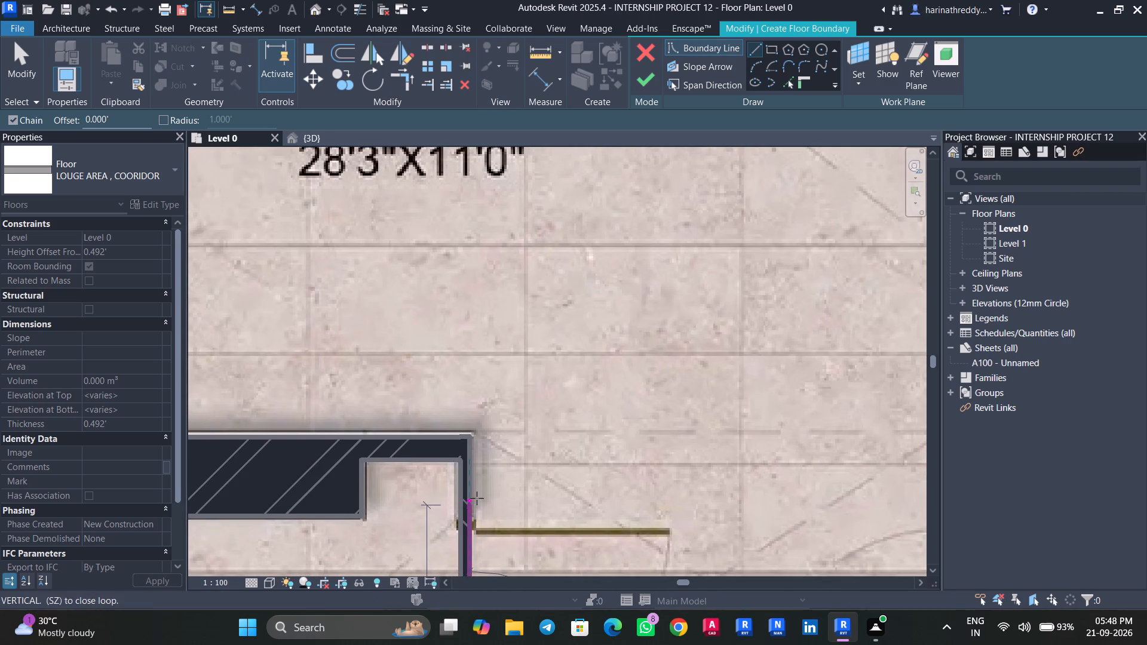
pyautogui.click(468, 436)
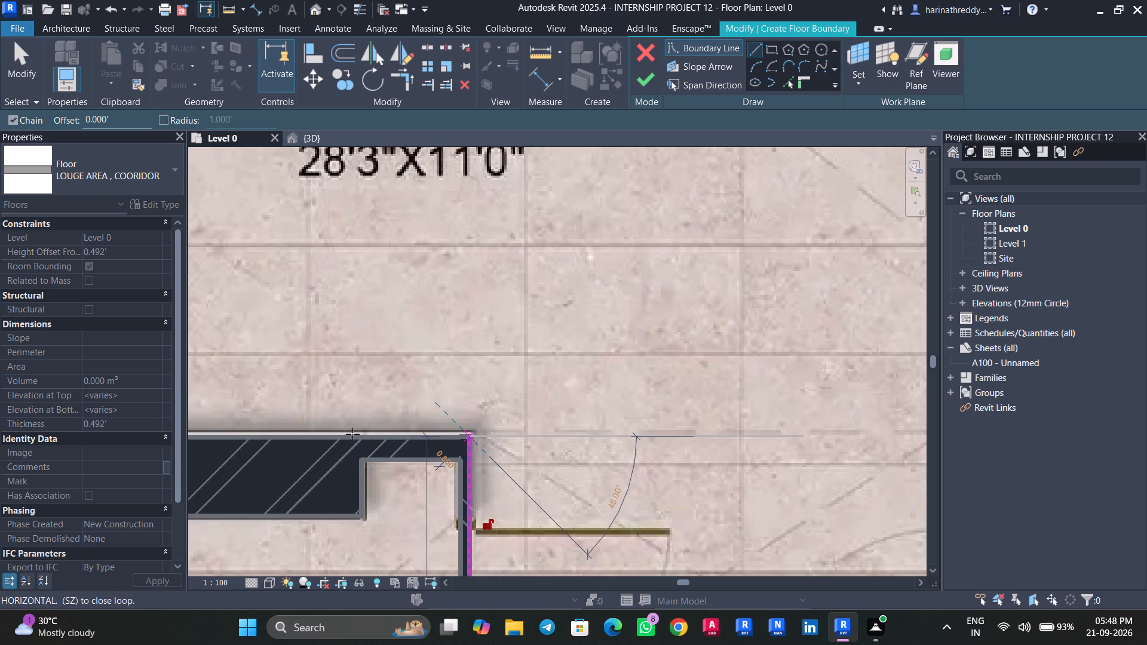
# Draw the boundary along the electric panel room's lobby-side wall to its outer corner at the corridor.
pyautogui.scroll(-5, 351, 434)
pyautogui.moveTo(351, 434); pyautogui.dragTo(854, 463, button='middle')
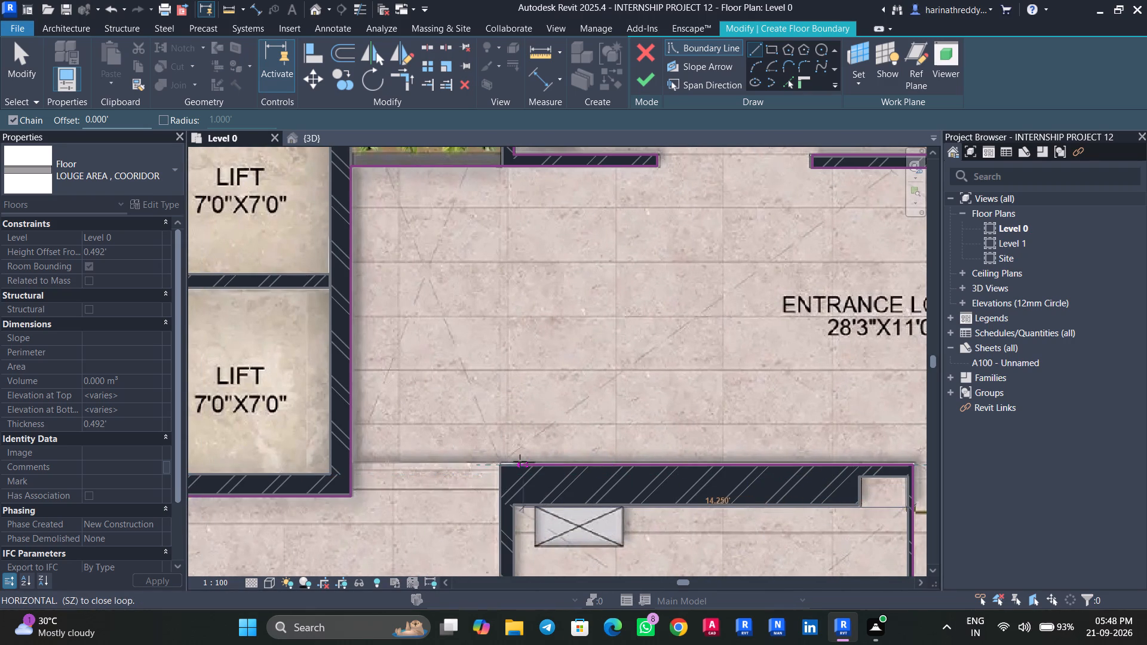
pyautogui.scroll(7, 502, 461)
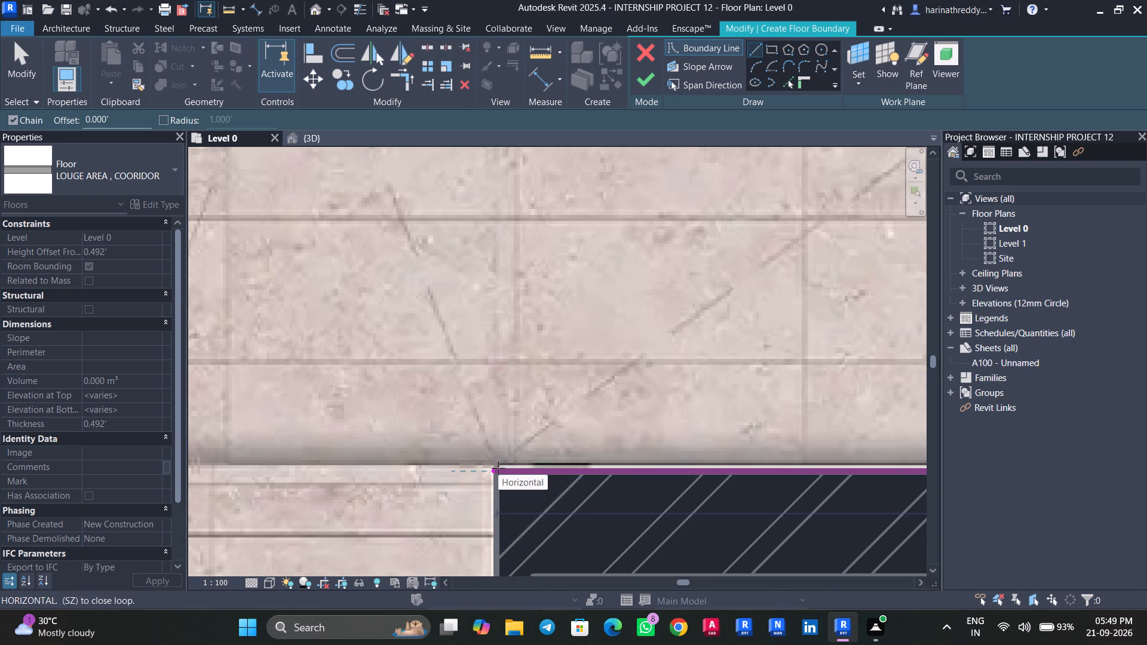
pyautogui.click(498, 468)
# Draw the long corridor boundary from the electric panel room corner past entrance 2 to the end wall beyond entrance 3.
pyautogui.scroll(-5, 498, 471)
pyautogui.moveTo(496, 480); pyautogui.dragTo(562, 173, button='middle')
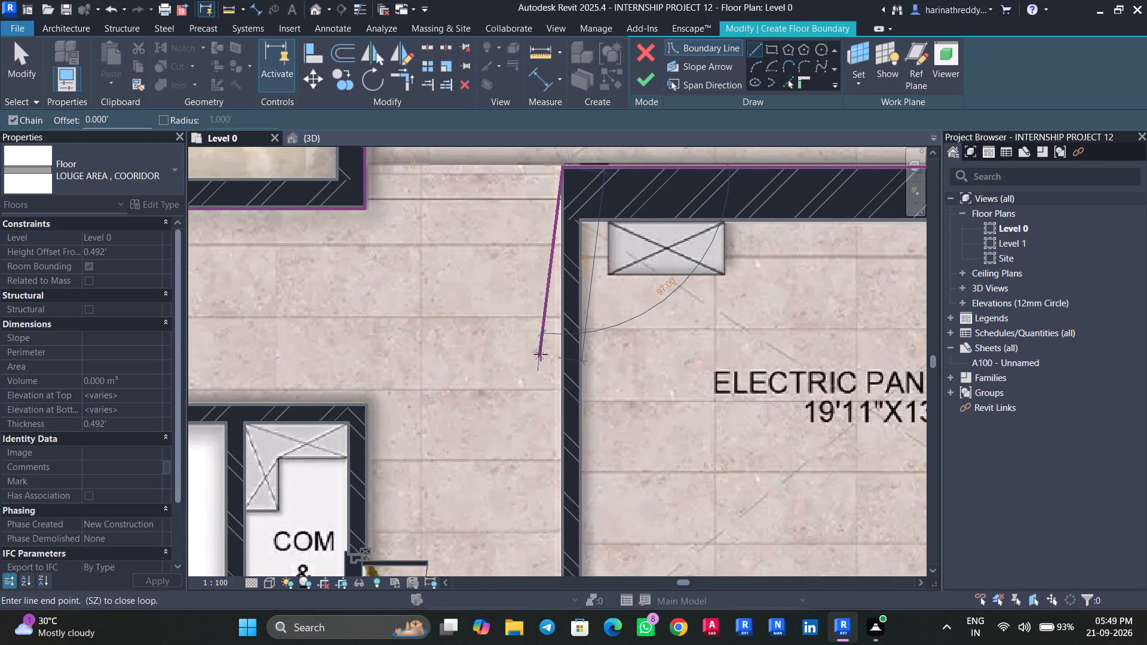
pyautogui.scroll(-1, 542, 408)
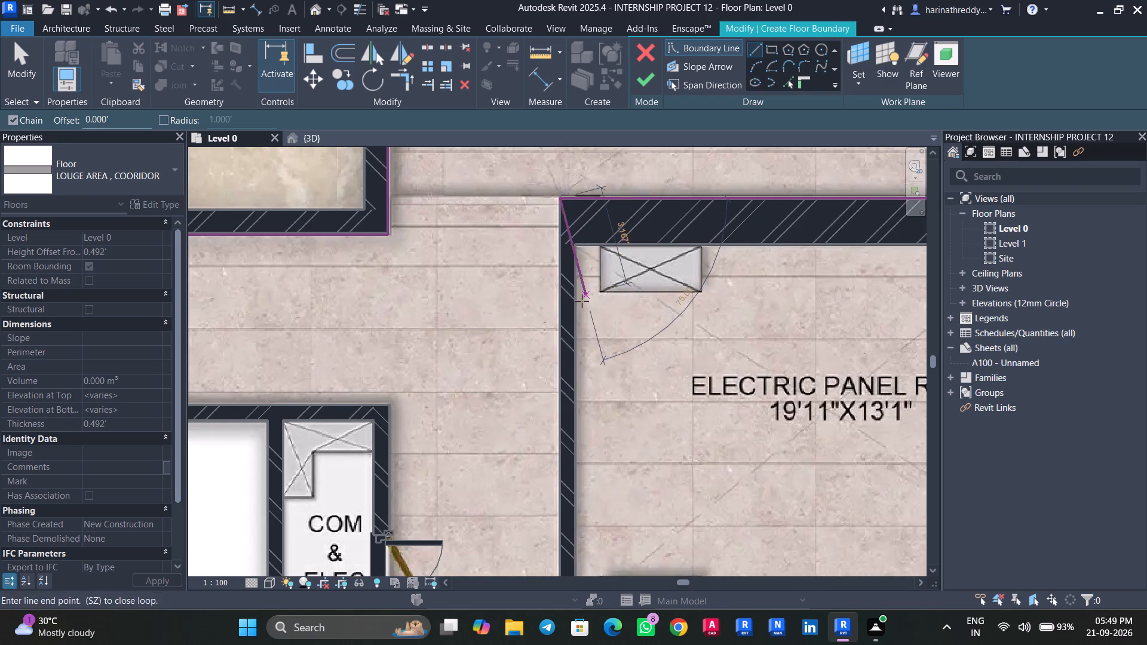
pyautogui.moveTo(566, 328); pyautogui.dragTo(654, 133, button='middle')
pyautogui.scroll(-1, 642, 373)
pyautogui.moveTo(642, 373); pyautogui.dragTo(652, 308, button='middle')
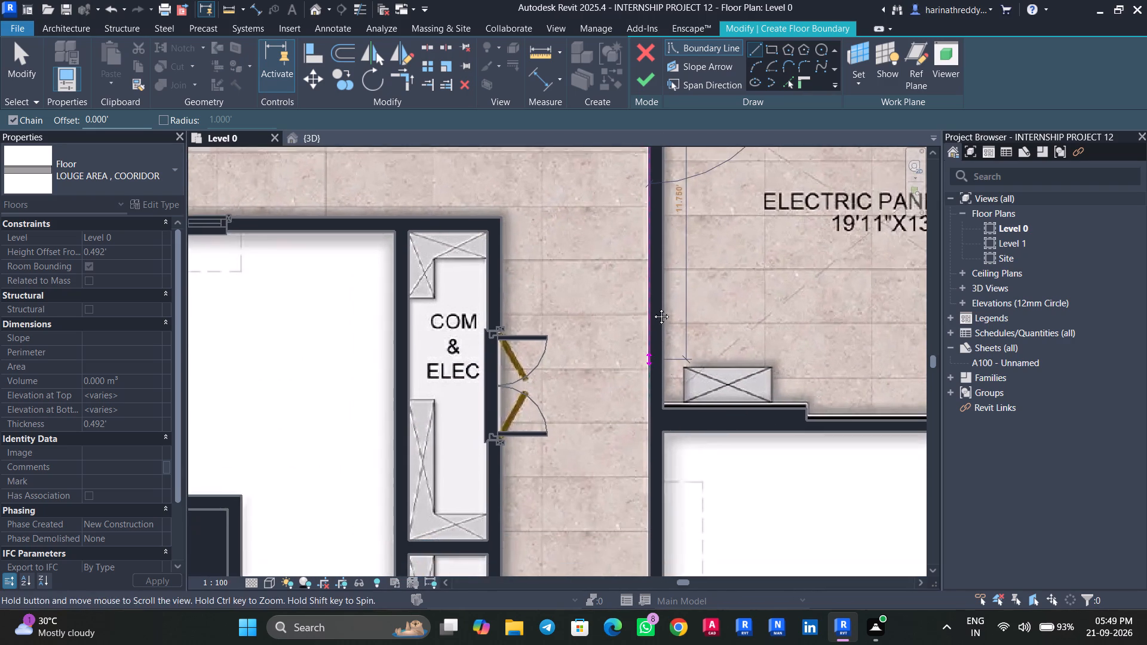
pyautogui.moveTo(652, 308); pyautogui.dragTo(692, 147, button='middle')
pyautogui.scroll(1, 692, 147)
pyautogui.scroll(-1, 666, 300)
pyautogui.moveTo(665, 300); pyautogui.dragTo(719, 47, button='middle')
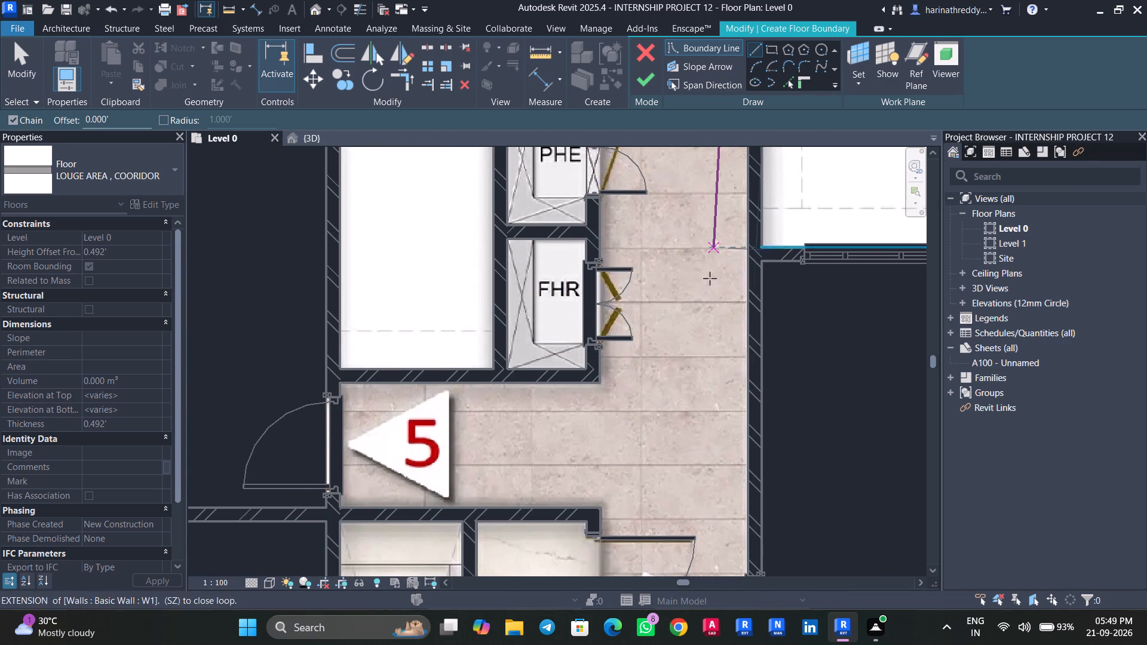
pyautogui.scroll(-5, 732, 355)
pyautogui.moveTo(731, 250); pyautogui.dragTo(737, 220, button='middle')
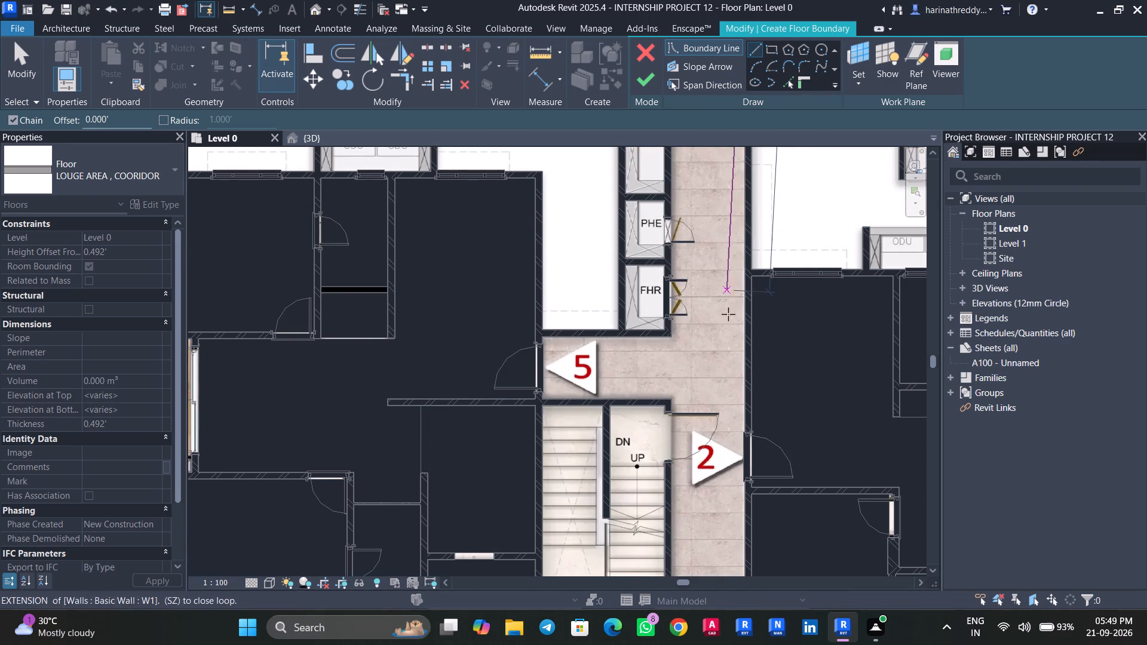
pyautogui.moveTo(738, 421); pyautogui.dragTo(737, 420, button='middle')
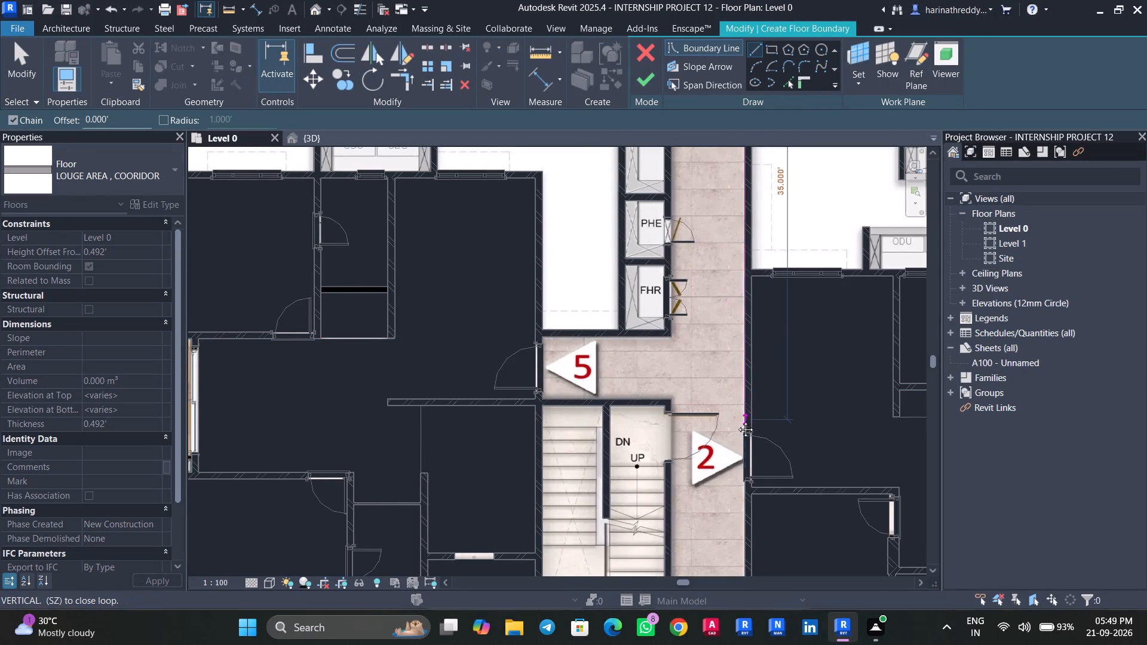
pyautogui.moveTo(737, 420); pyautogui.dragTo(759, 281, button='middle')
pyautogui.moveTo(759, 453); pyautogui.dragTo(767, 407, button='middle')
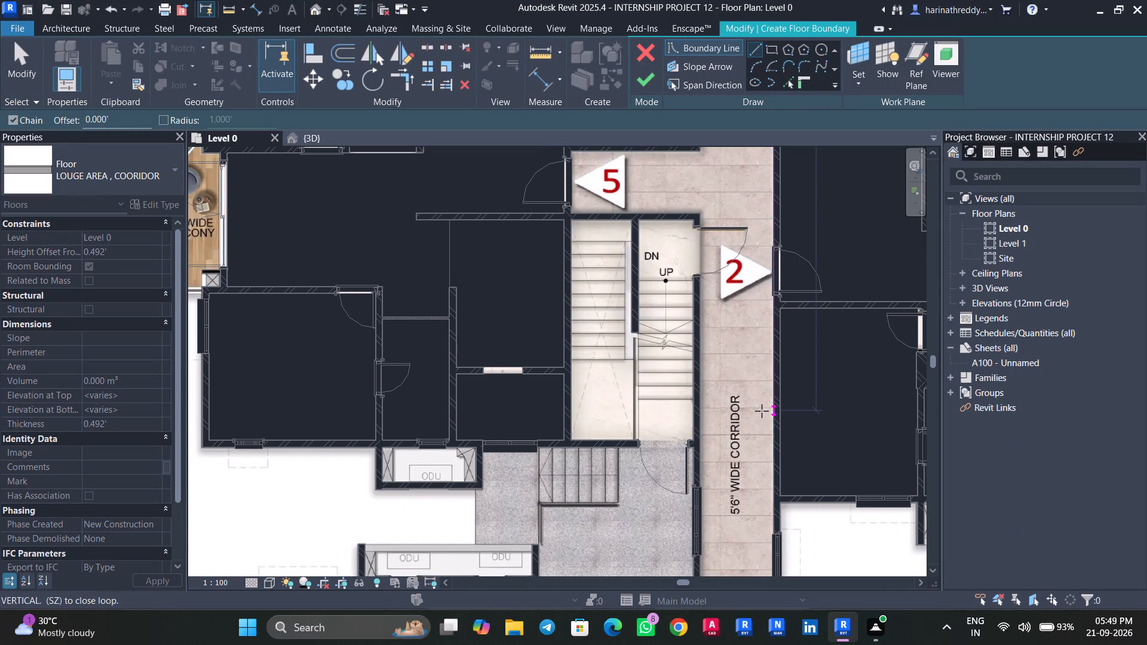
pyautogui.scroll(3, 772, 469)
pyautogui.moveTo(772, 469); pyautogui.dragTo(740, 242, button='middle')
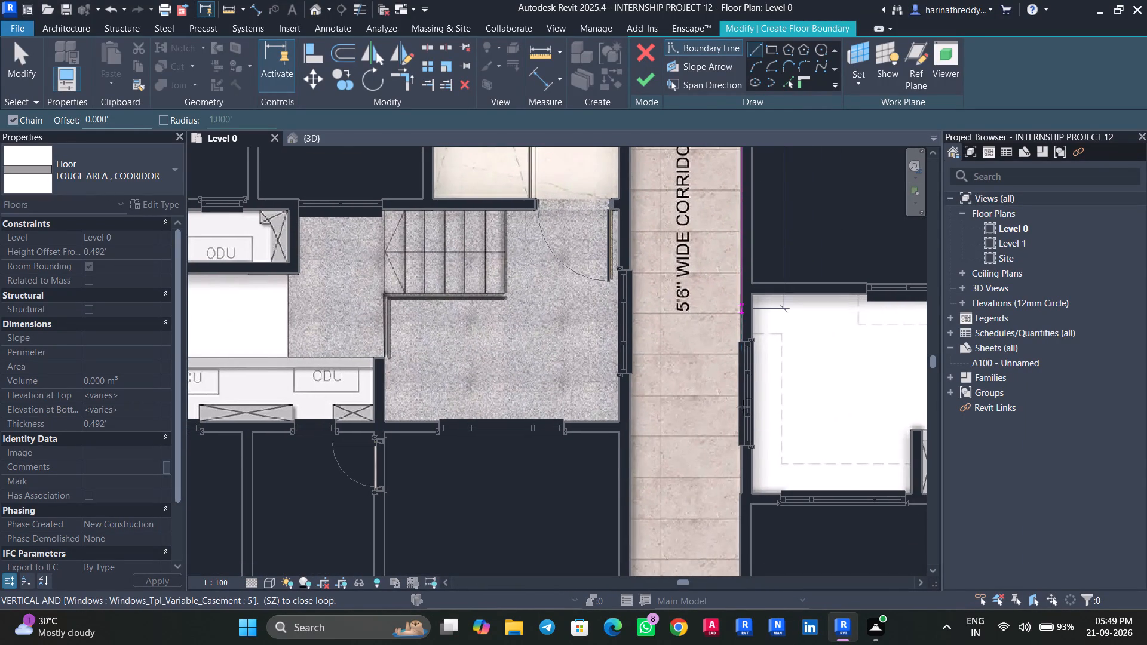
pyautogui.moveTo(746, 459); pyautogui.dragTo(729, 185, button='middle')
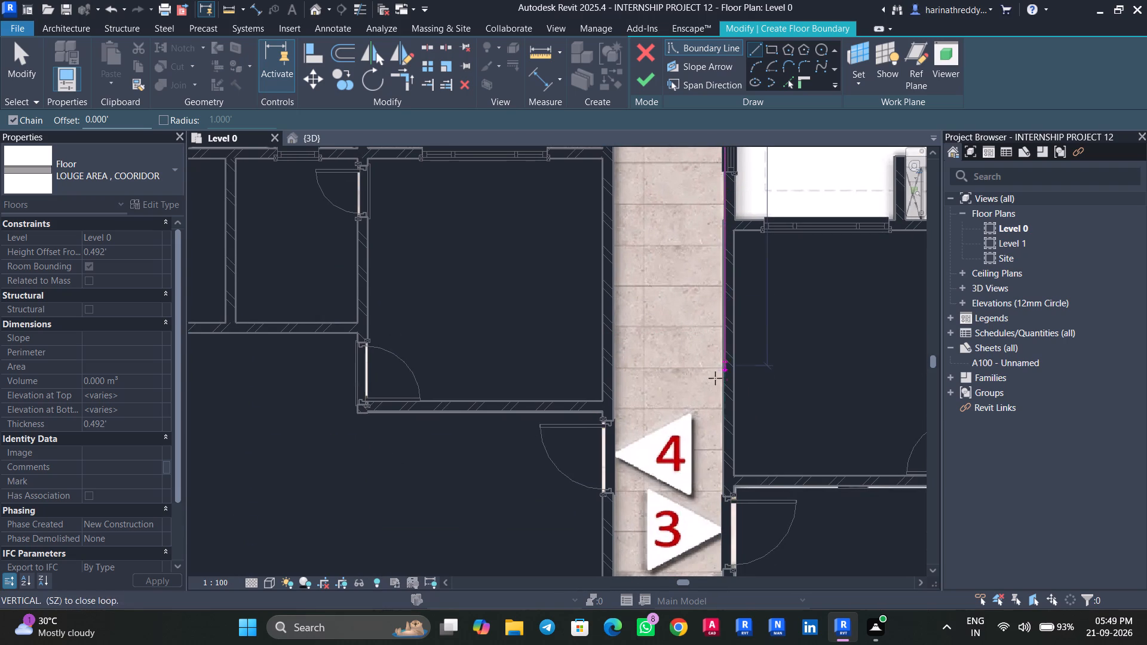
pyautogui.moveTo(709, 440); pyautogui.dragTo(688, 214, button='middle')
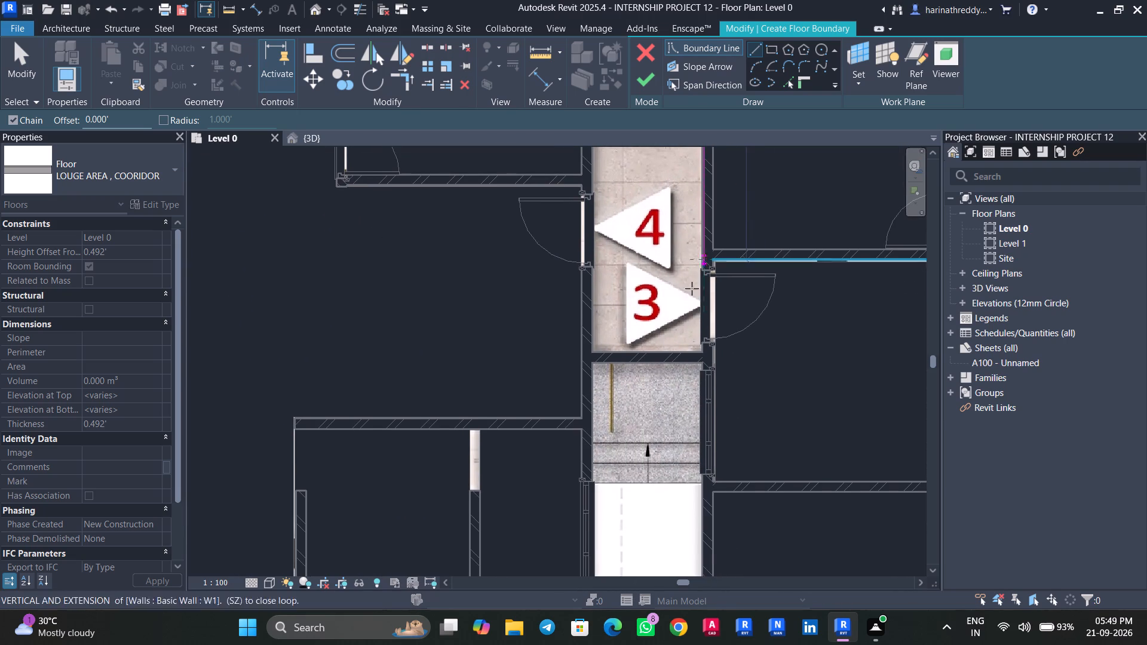
pyautogui.scroll(7, 698, 348)
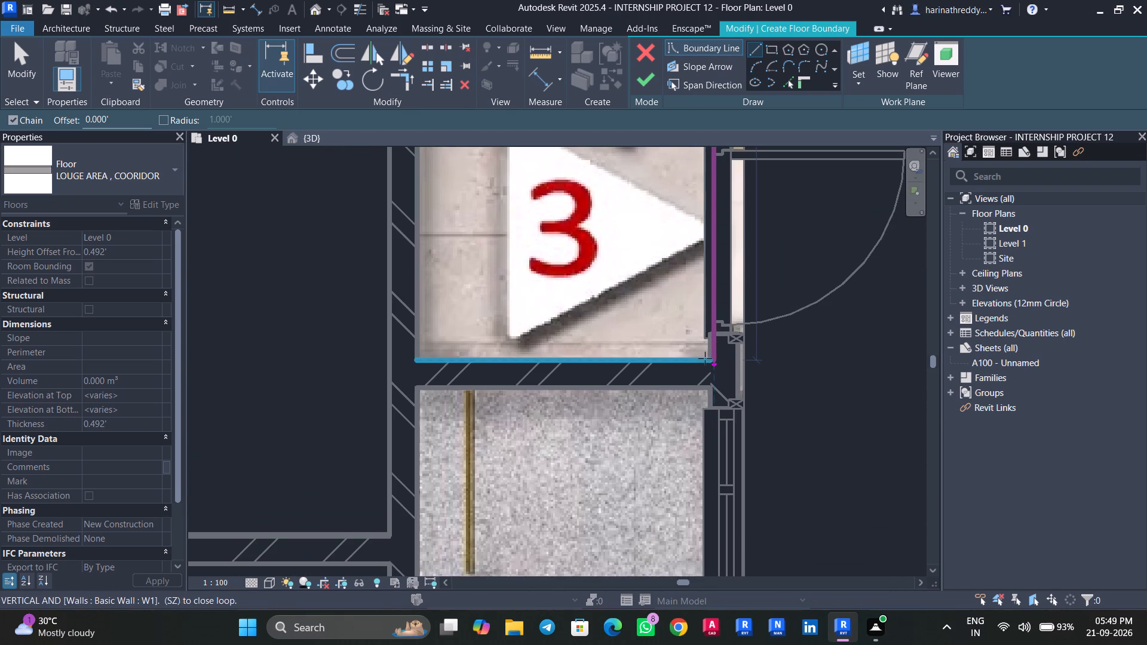
pyautogui.scroll(7, 710, 360)
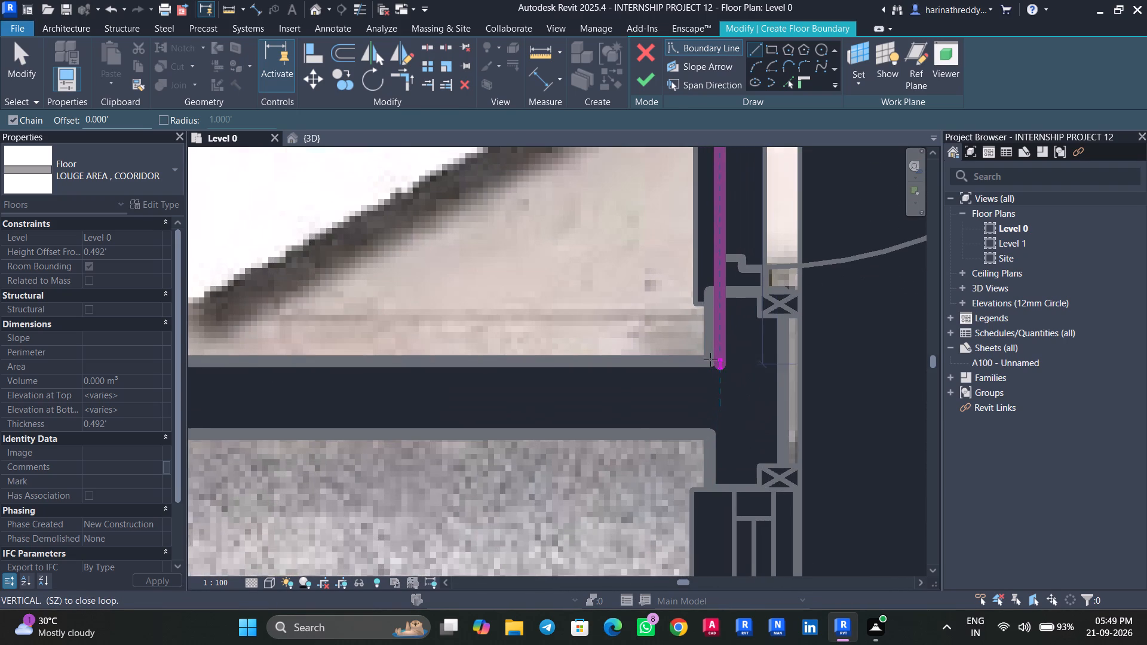
pyautogui.click(708, 360)
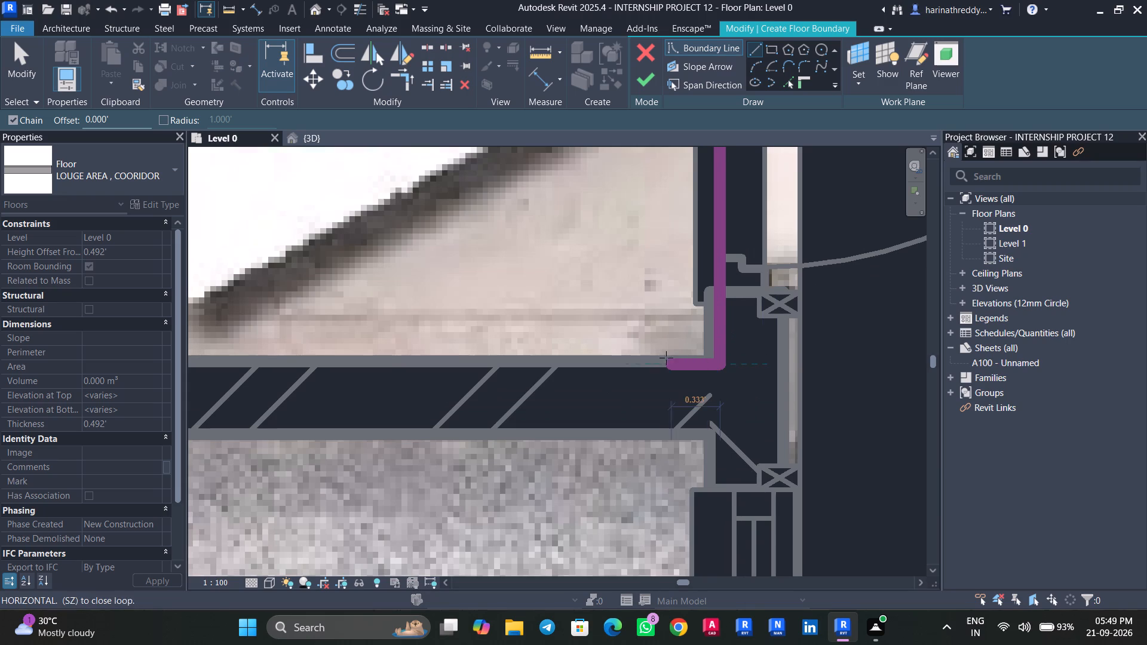
# Run the boundary across the corridor's end wall beside entrance 3 to the opposite corridor wall.
pyautogui.scroll(-5, 624, 355)
pyautogui.moveTo(624, 355); pyautogui.dragTo(968, 376, button='middle')
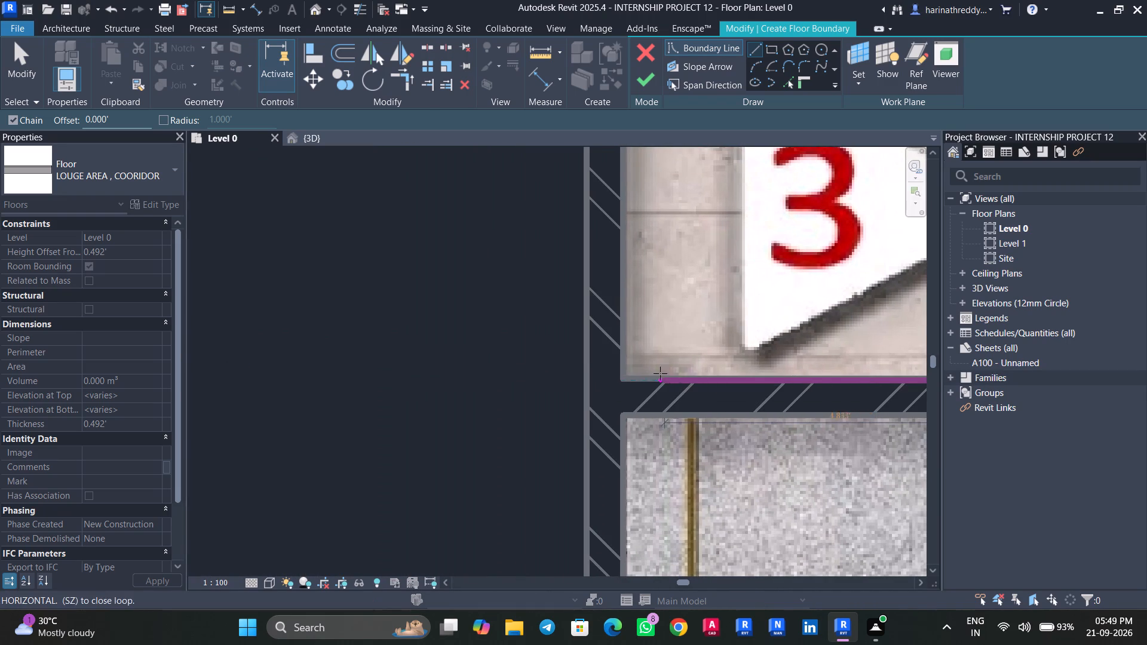
pyautogui.click(624, 379)
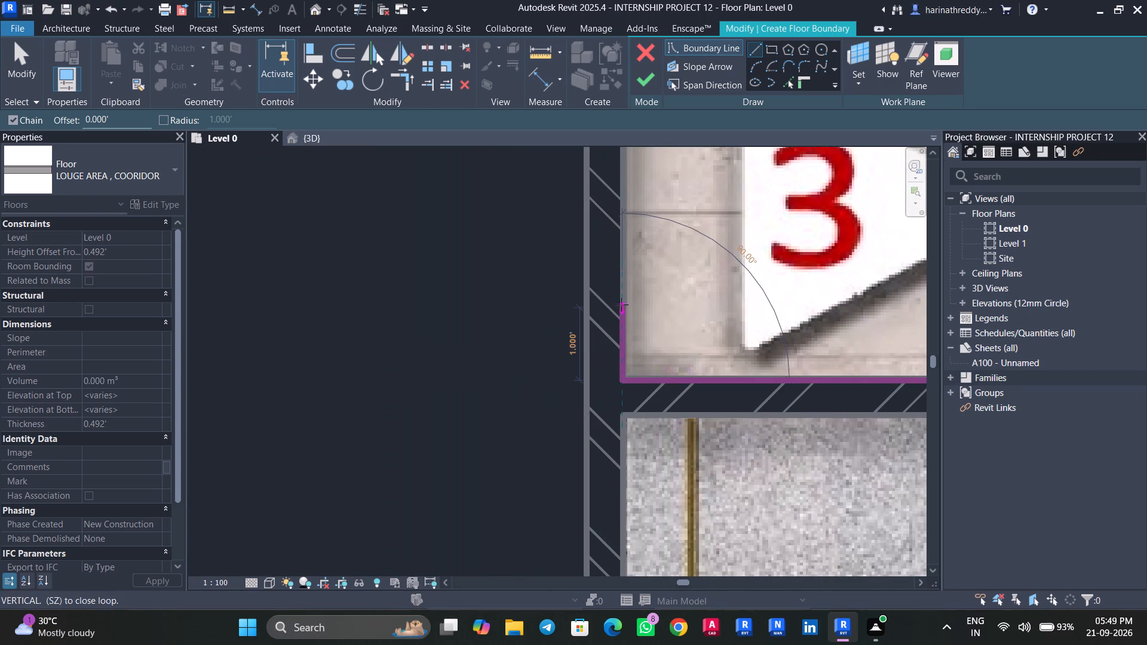
# Draw the boundary back along the corridor's opposite wall, past entrance 4, to the staircase corner near entrance 5.
pyautogui.scroll(-4, 621, 296)
pyautogui.moveTo(622, 296); pyautogui.dragTo(679, 500, button='middle')
pyautogui.scroll(-13, 680, 380)
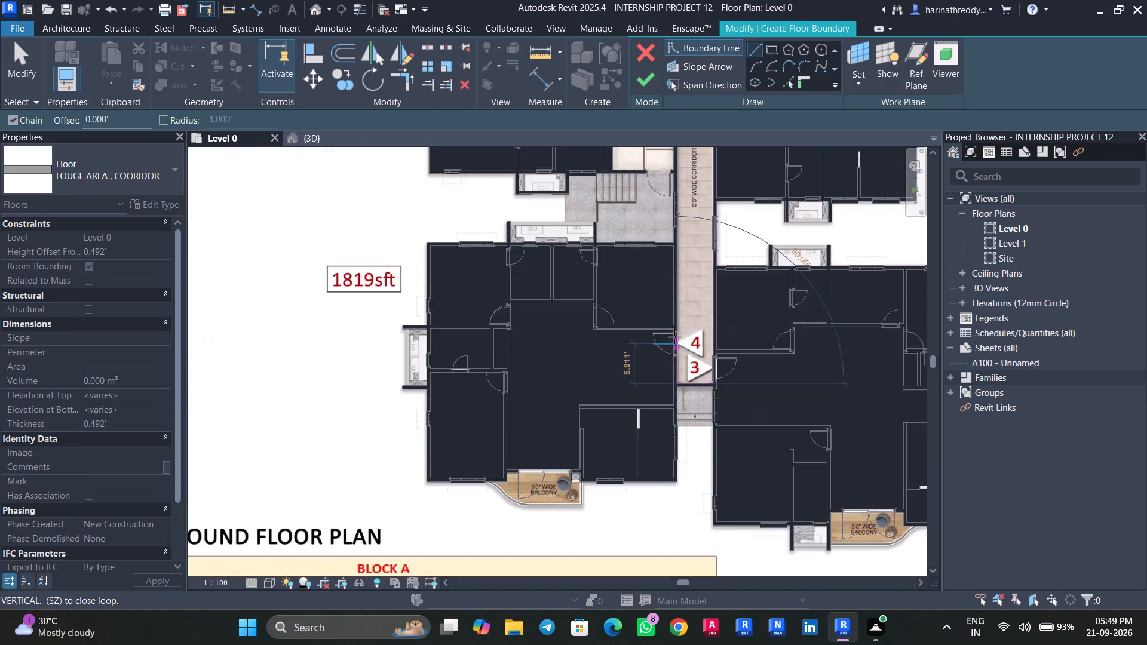
pyautogui.scroll(-6, 680, 330)
pyautogui.moveTo(680, 330); pyautogui.dragTo(706, 535, button='middle')
pyautogui.scroll(6, 704, 431)
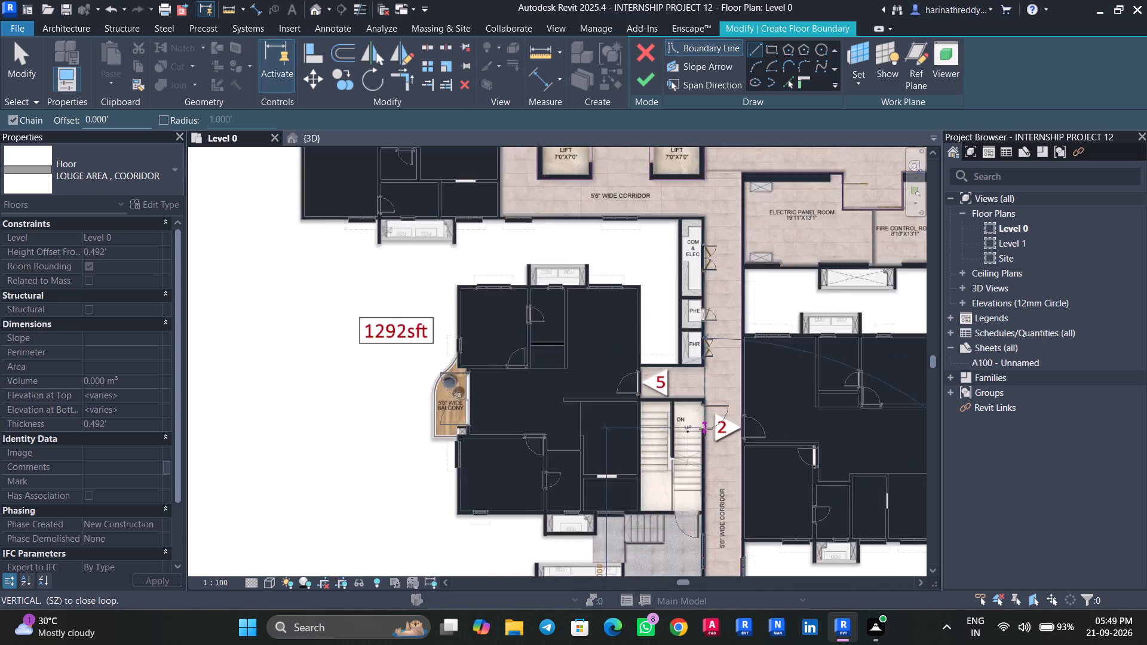
pyautogui.scroll(9, 706, 429)
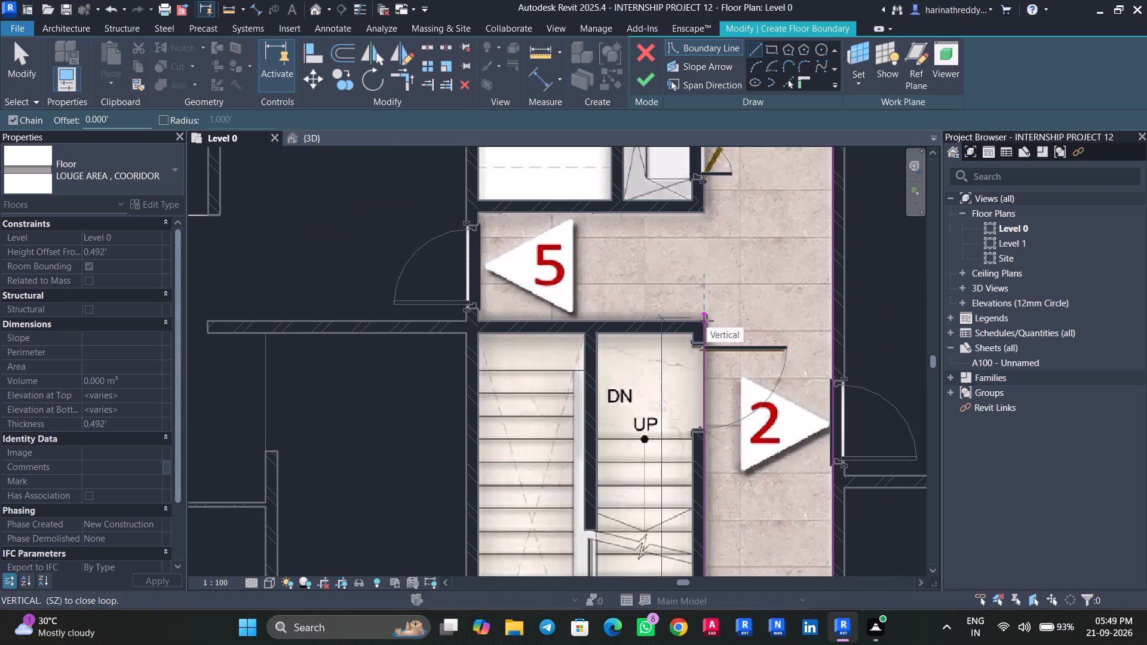
pyautogui.scroll(7, 707, 321)
pyautogui.click(699, 322)
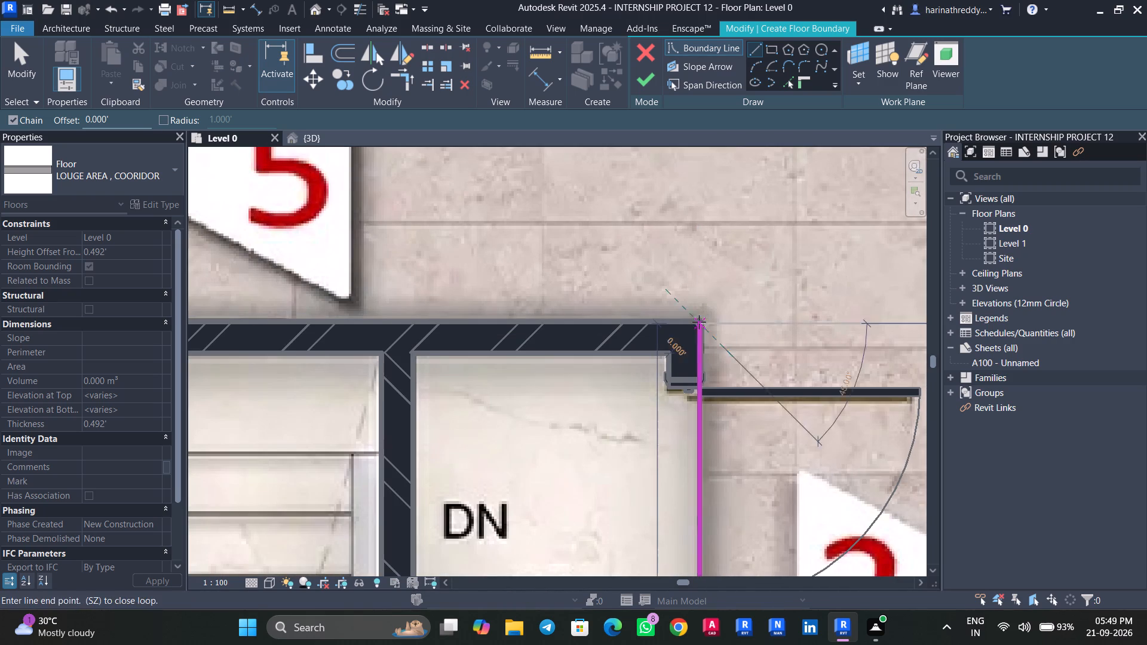
# Draw the boundary around the entrance 5 recess: along the staircase wall, across the doorway, and back about 9.5 ft to the corridor corner below FHR.
pyautogui.scroll(-1, 671, 326)
pyautogui.moveTo(671, 326); pyautogui.dragTo(1004, 367, button='middle')
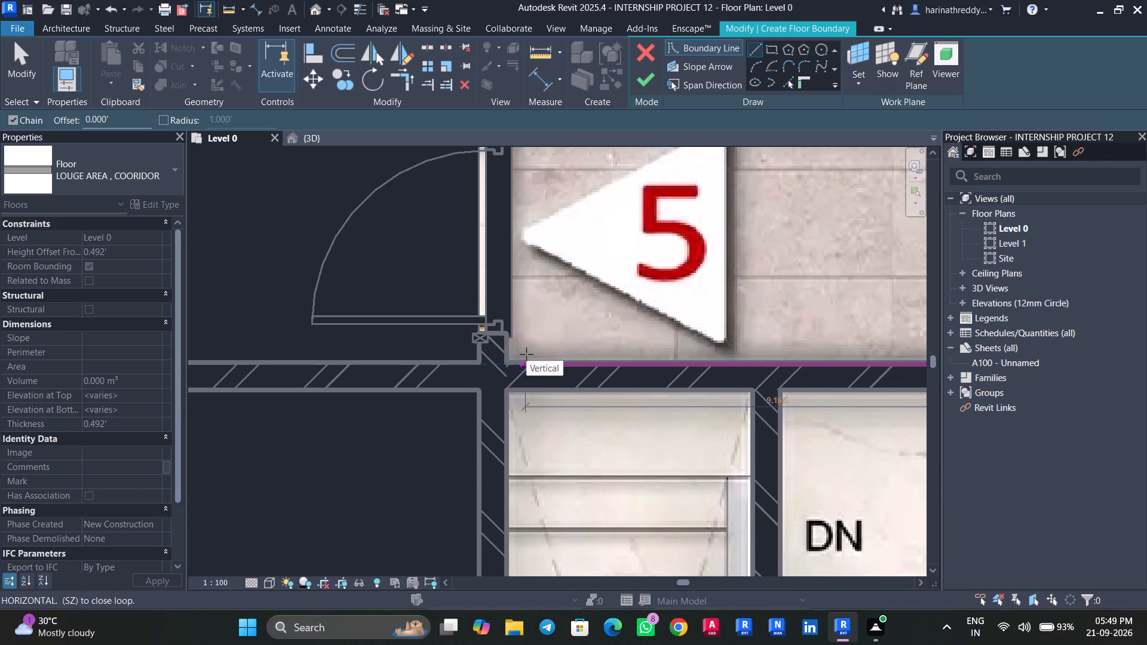
pyautogui.click(508, 363)
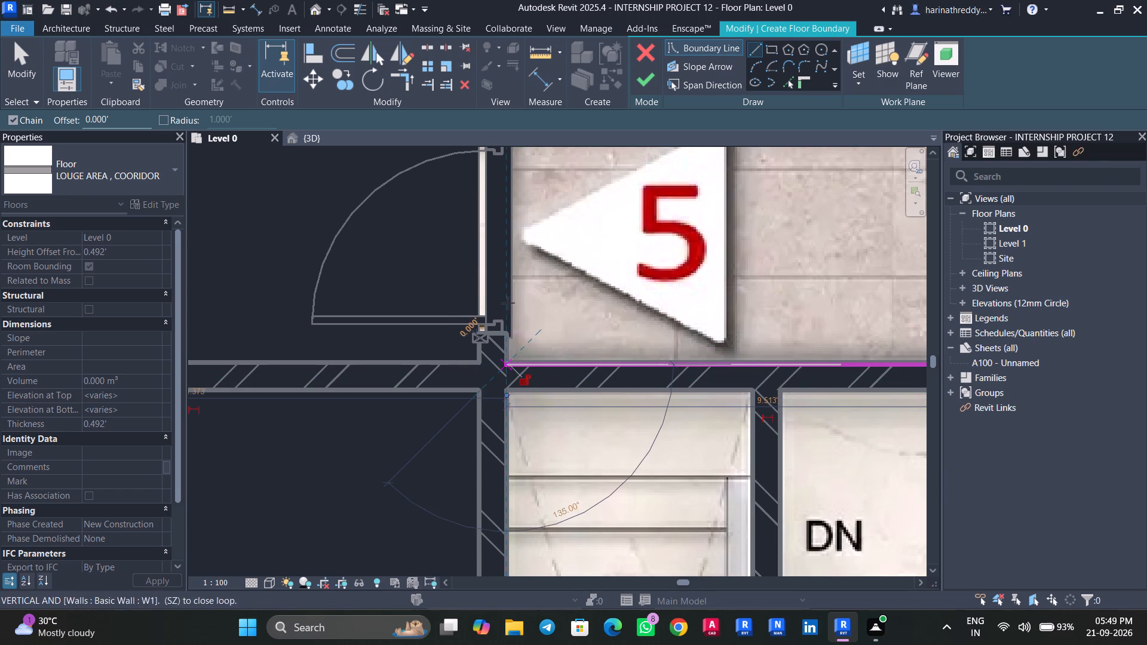
pyautogui.scroll(-1, 510, 252)
pyautogui.moveTo(510, 254); pyautogui.dragTo(513, 484, button='middle')
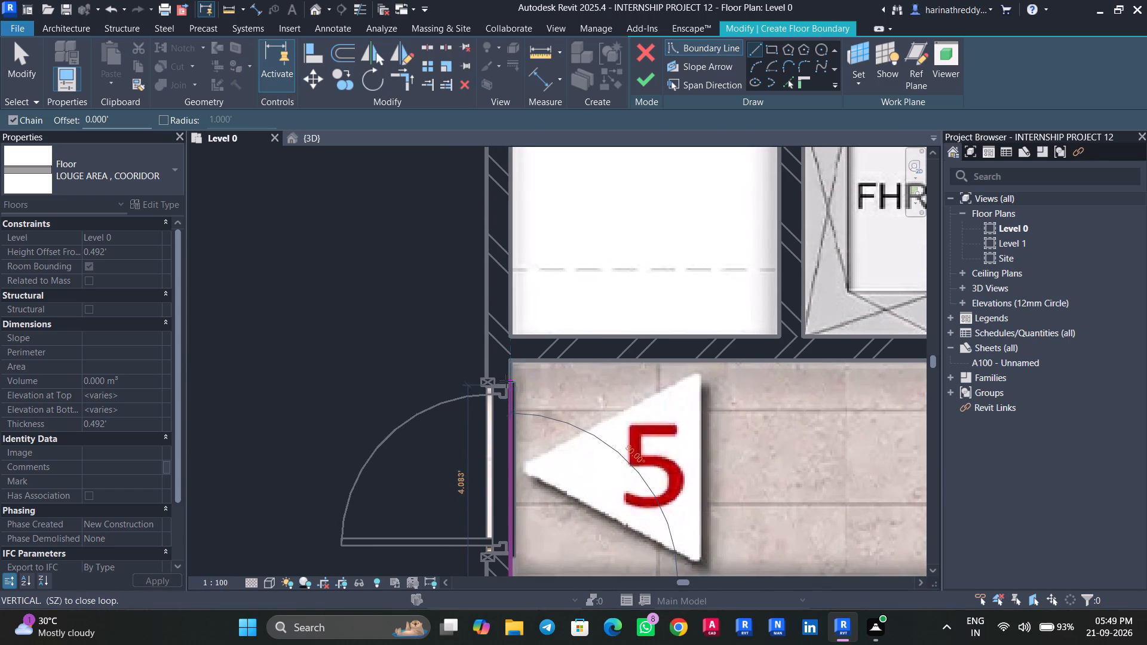
pyautogui.click(510, 361)
pyautogui.scroll(-2, 611, 358)
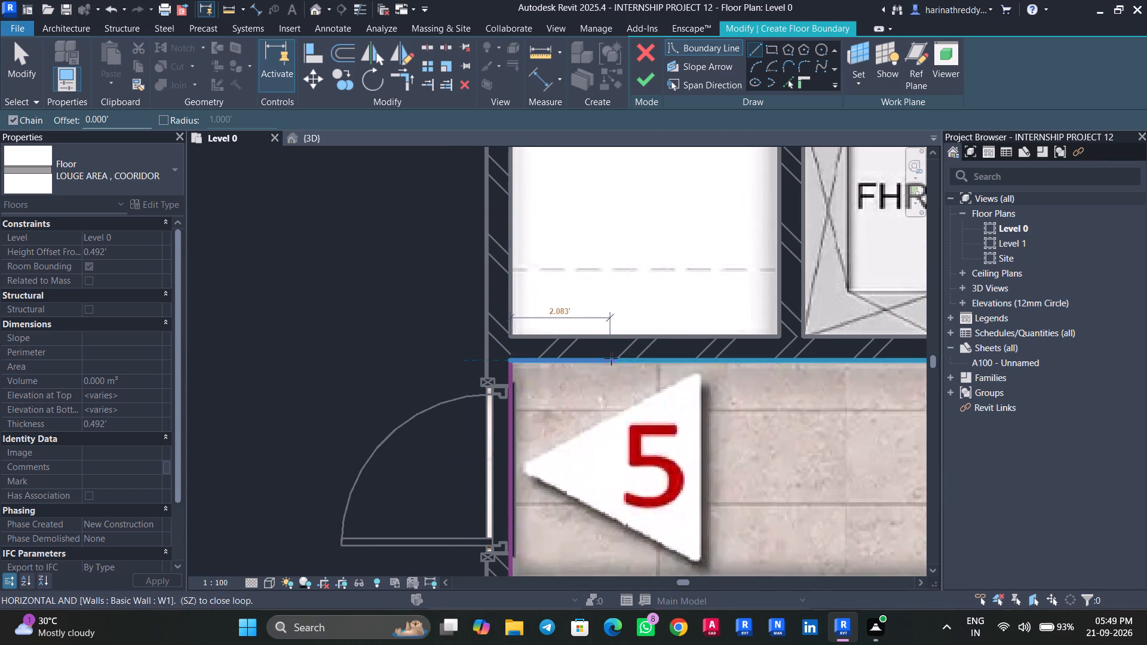
pyautogui.moveTo(611, 358); pyautogui.dragTo(313, 361, button='middle')
pyautogui.scroll(1, 313, 363)
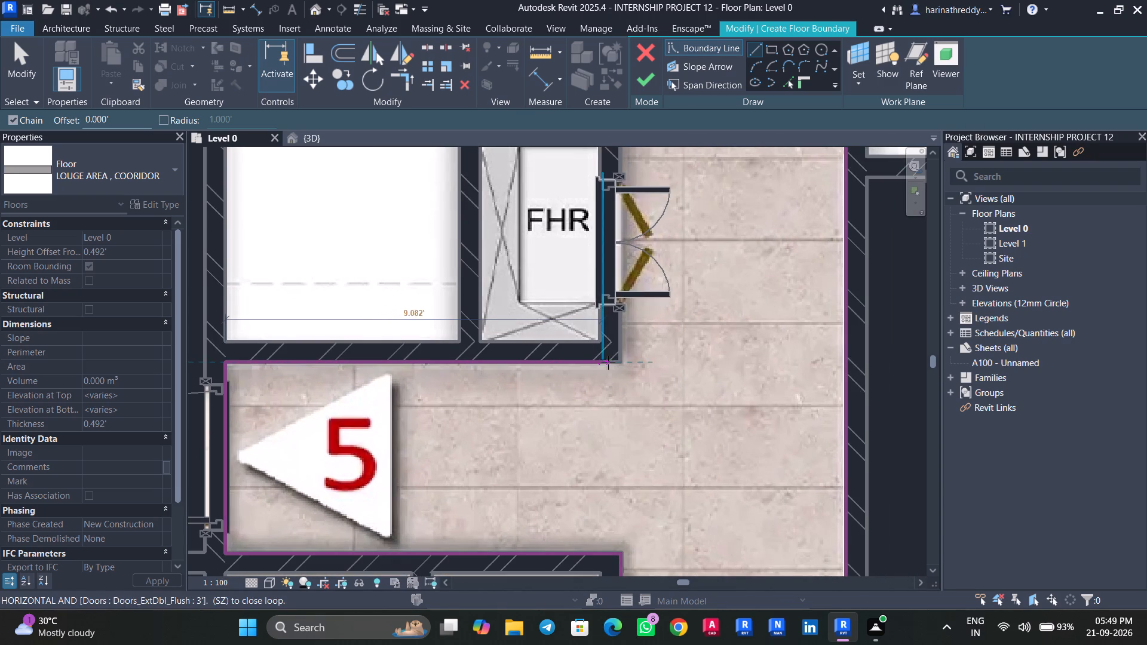
pyautogui.click(618, 363)
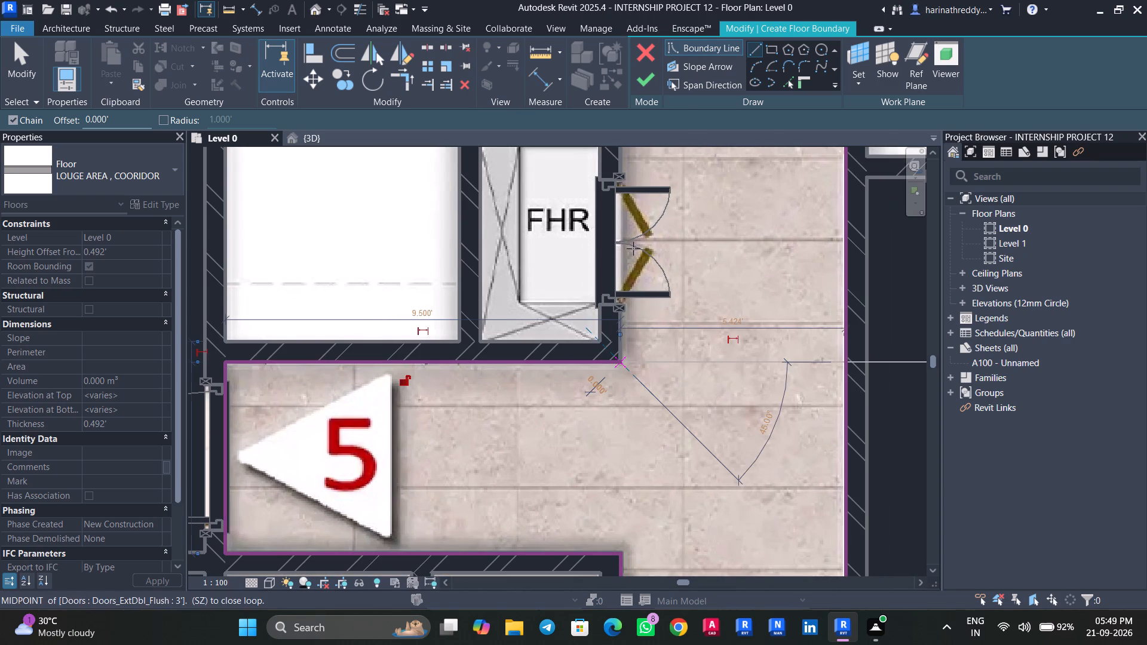
# Draw the boundary along the corridor wall past the FHR, PHE and COM & ELEC shafts to the corner at the 5'6" wide corridor.
pyautogui.moveTo(633, 247); pyautogui.dragTo(679, 627, button='middle')
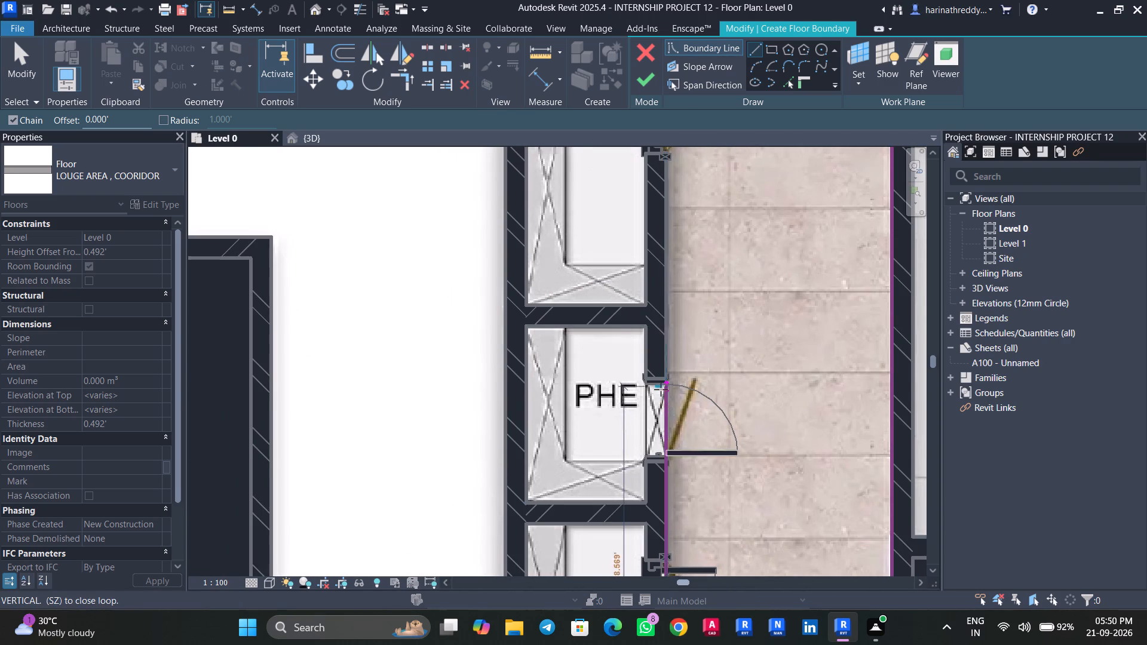
pyautogui.scroll(-8, 661, 389)
pyautogui.moveTo(661, 389); pyautogui.dragTo(677, 641, button='middle')
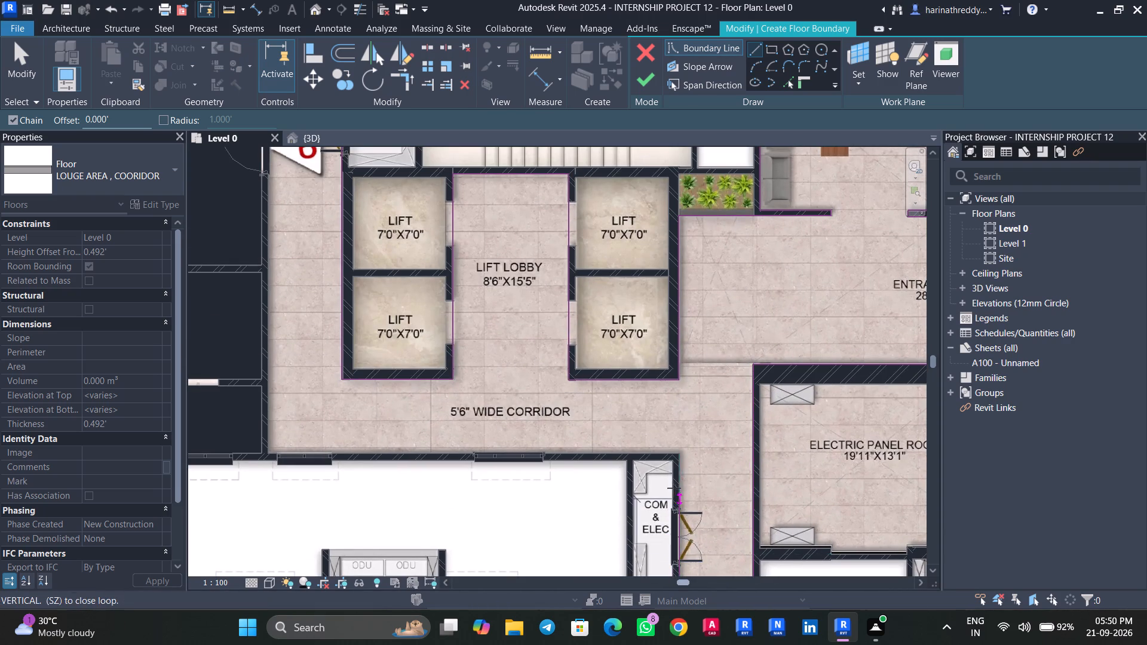
pyautogui.scroll(8, 679, 464)
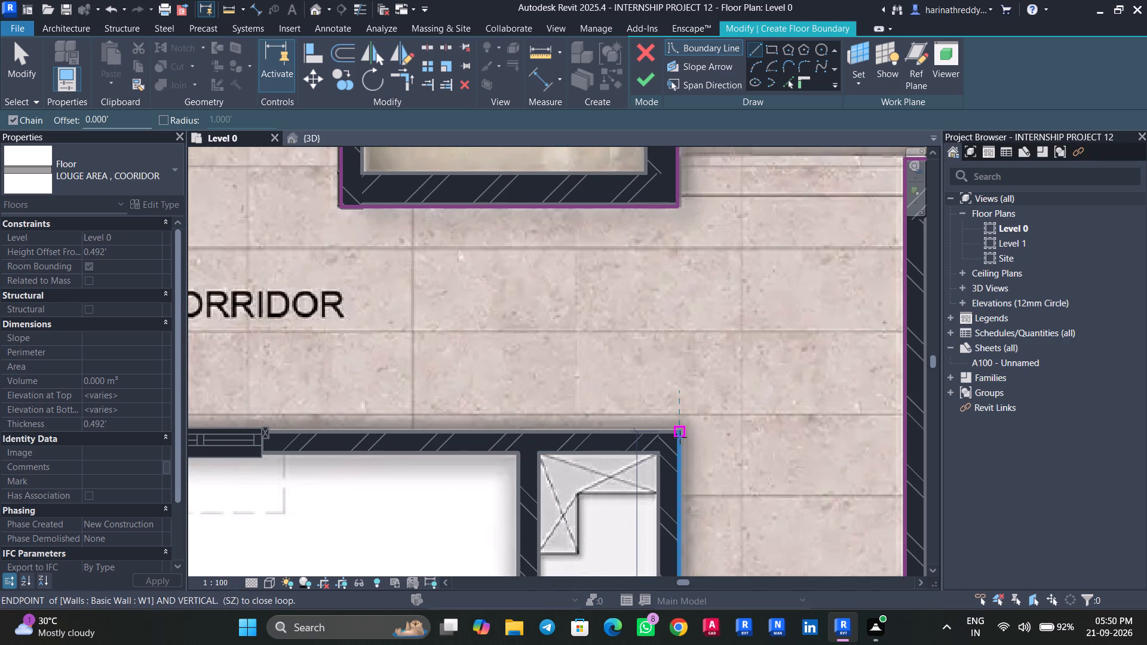
pyautogui.click(680, 432)
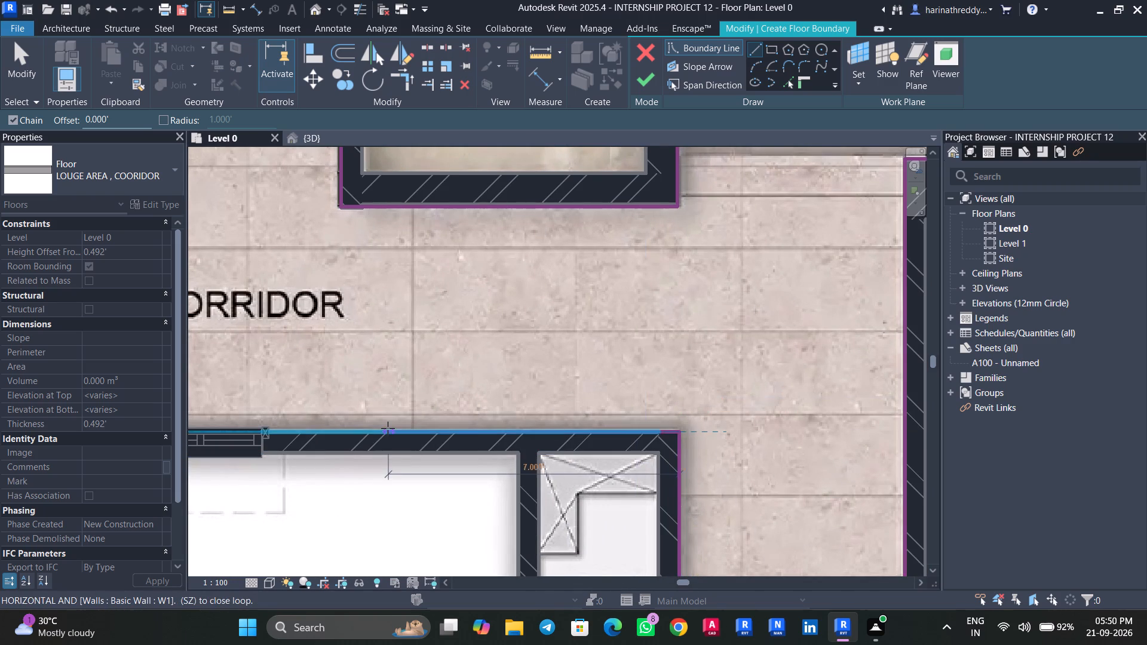
# Draw the boundary about 30.25 ft along the 5'6" wide corridor's outer wall, past the lifts, to its far inside corner.
pyautogui.scroll(-1, 388, 428)
pyautogui.moveTo(388, 428); pyautogui.dragTo(824, 495, button='middle')
pyautogui.scroll(-2, 379, 489)
pyautogui.moveTo(379, 489); pyautogui.dragTo(743, 508, button='middle')
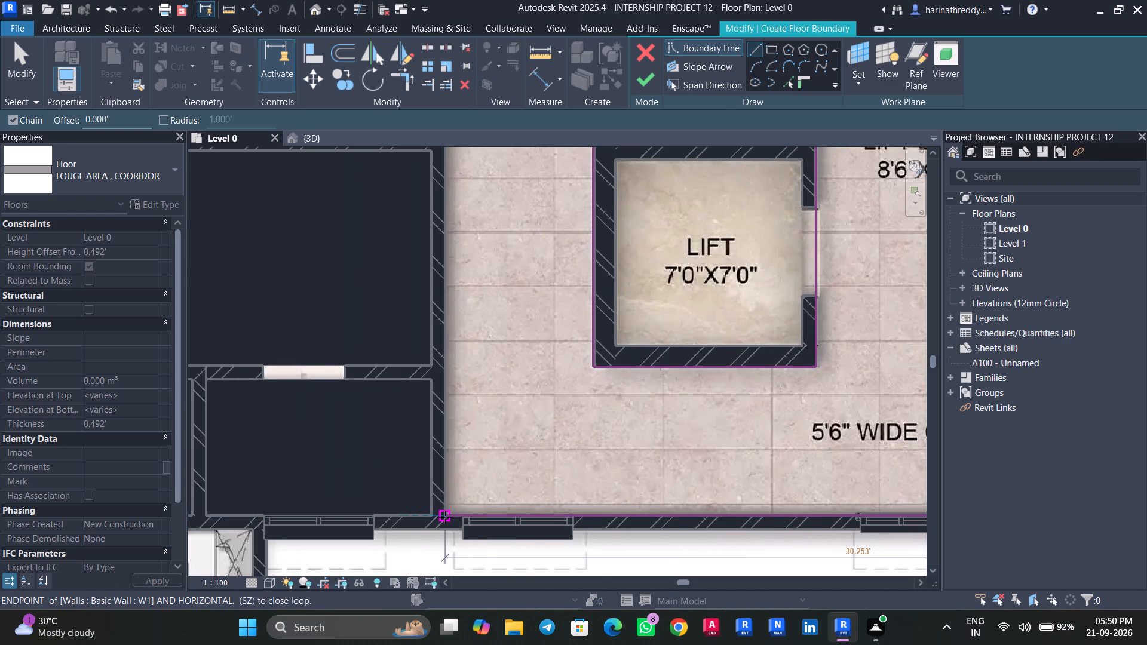
pyautogui.click(445, 517)
# Close the boundary loop along the corridor wall past entrances 6 and 7 to the end-wall corner beside entrance 8.
pyautogui.scroll(-2, 449, 415)
pyautogui.moveTo(449, 415); pyautogui.dragTo(528, 644, button='middle')
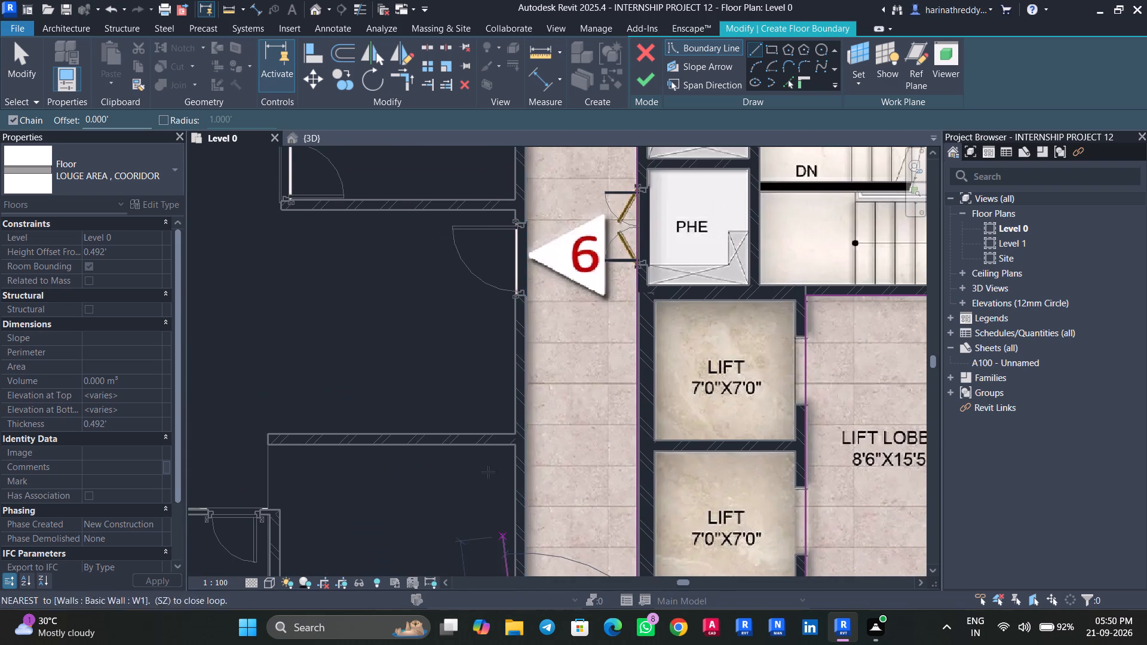
pyautogui.moveTo(526, 362); pyautogui.dragTo(651, 620, button='middle')
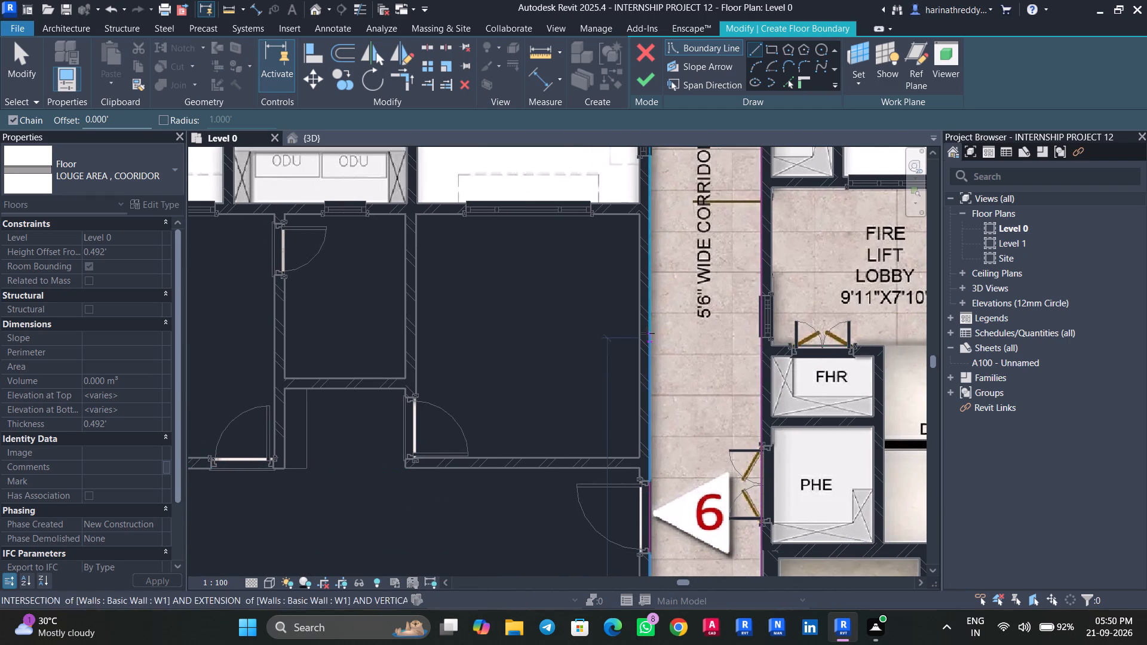
pyautogui.moveTo(647, 334); pyautogui.dragTo(652, 644, button='middle')
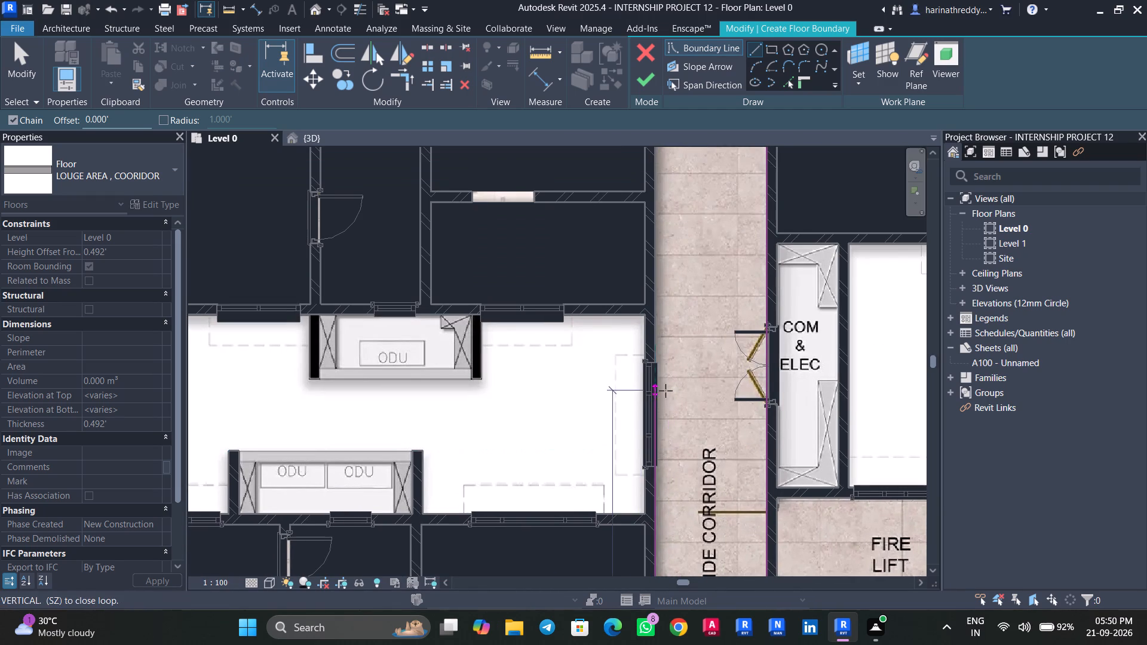
pyautogui.moveTo(667, 397); pyautogui.dragTo(676, 626, button='middle')
pyautogui.moveTo(676, 414); pyautogui.dragTo(706, 644, button='middle')
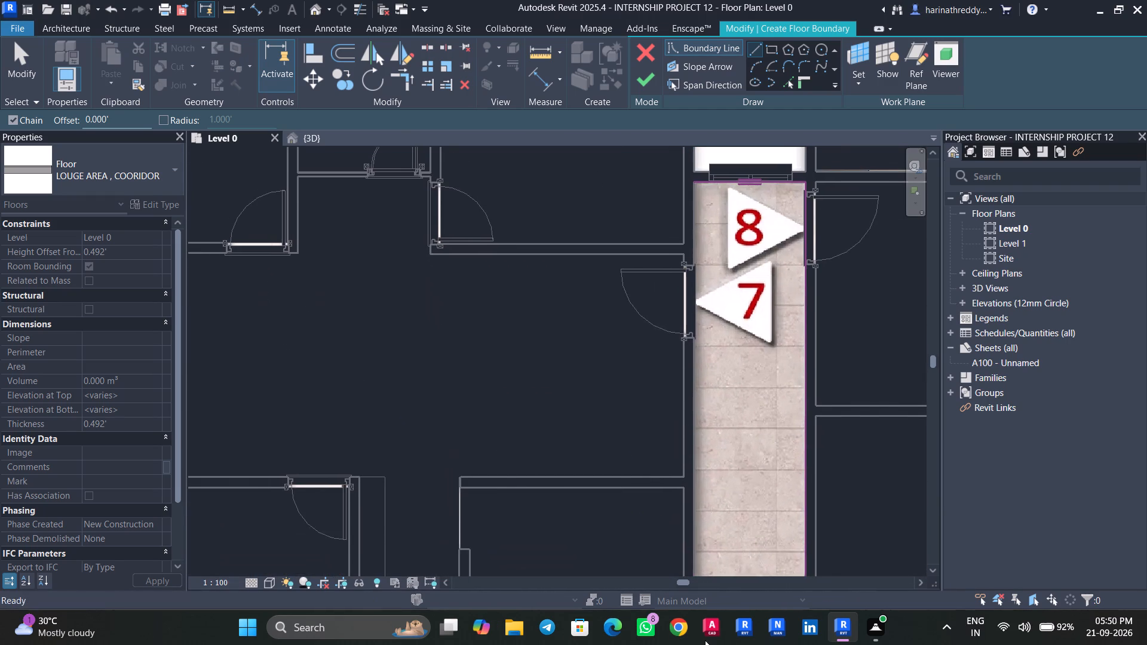
pyautogui.moveTo(698, 347); pyautogui.dragTo(710, 644, button='middle')
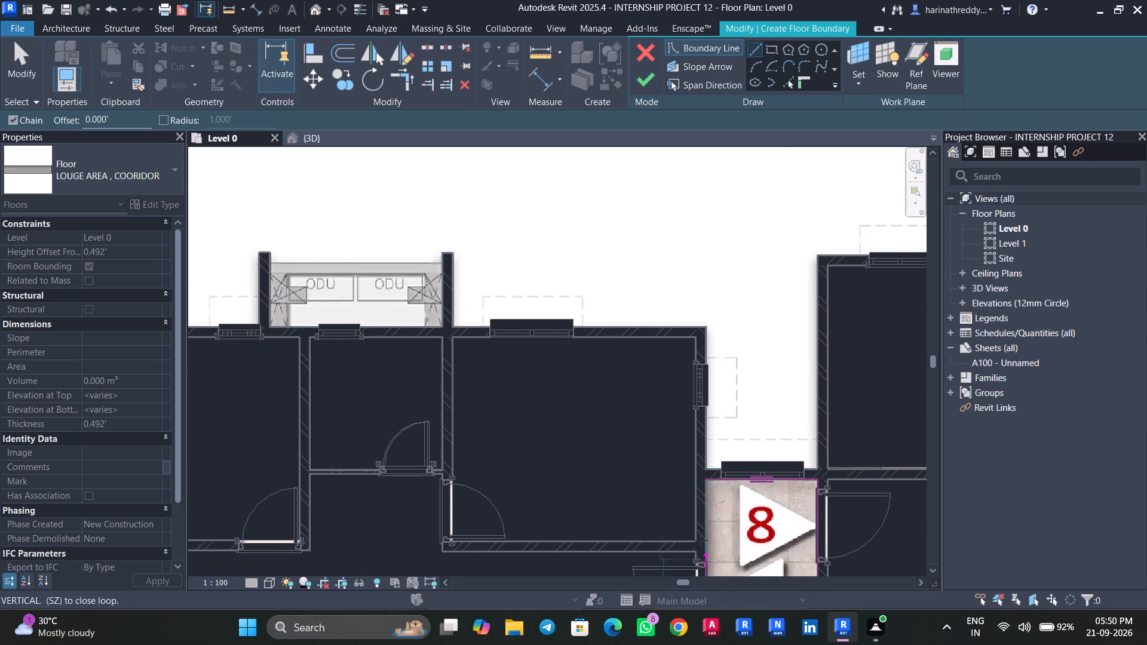
pyautogui.click(706, 478)
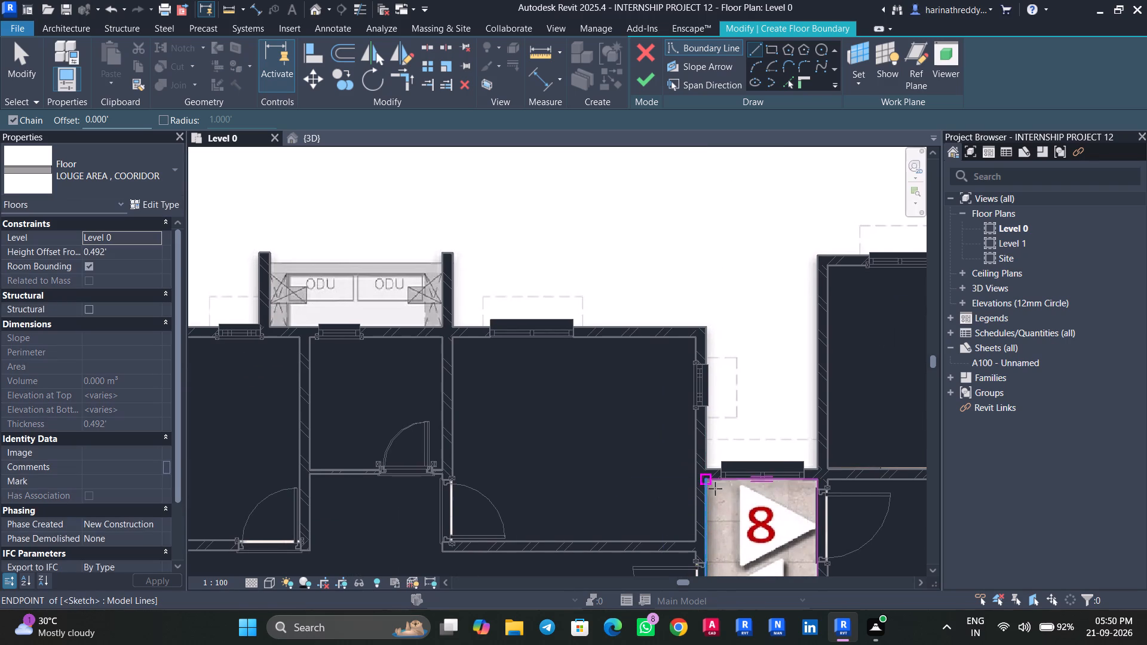
# Check the closed boundary around the corridors, lift lobby, lounge and entrance lobby, and finish the floor sketch.
pyautogui.scroll(-11, 724, 494)
pyautogui.moveTo(738, 508); pyautogui.dragTo(449, 319, button='middle')
pyautogui.moveTo(512, 464); pyautogui.dragTo(499, 419, button='middle')
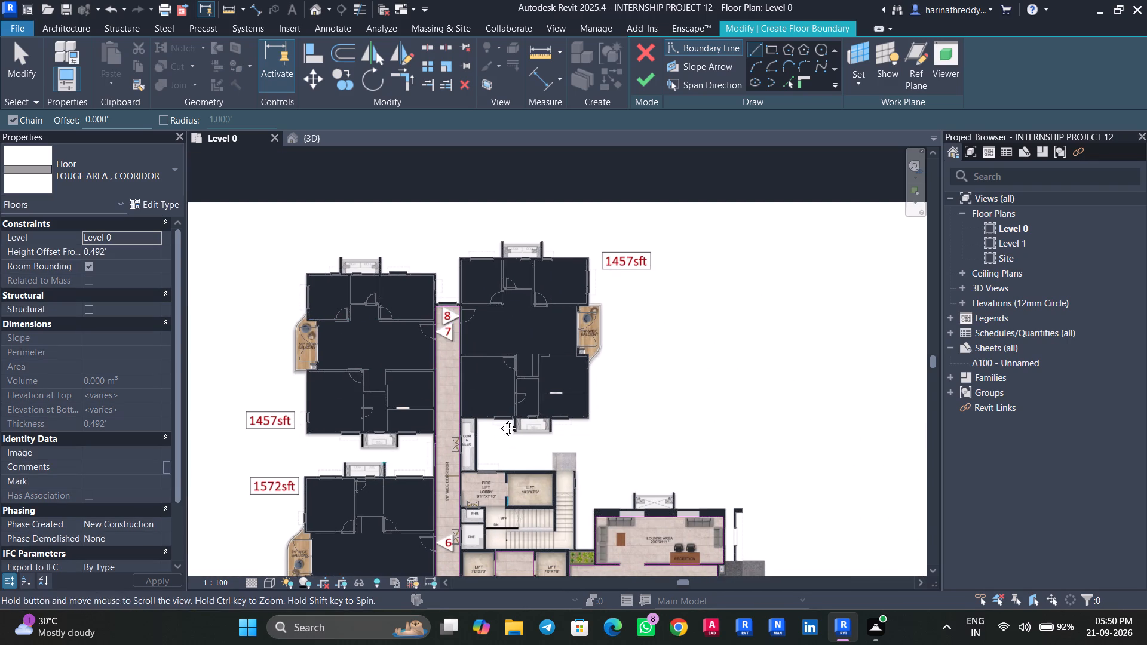
pyautogui.moveTo(499, 419); pyautogui.dragTo(480, 284, button='middle')
pyautogui.scroll(7, 565, 436)
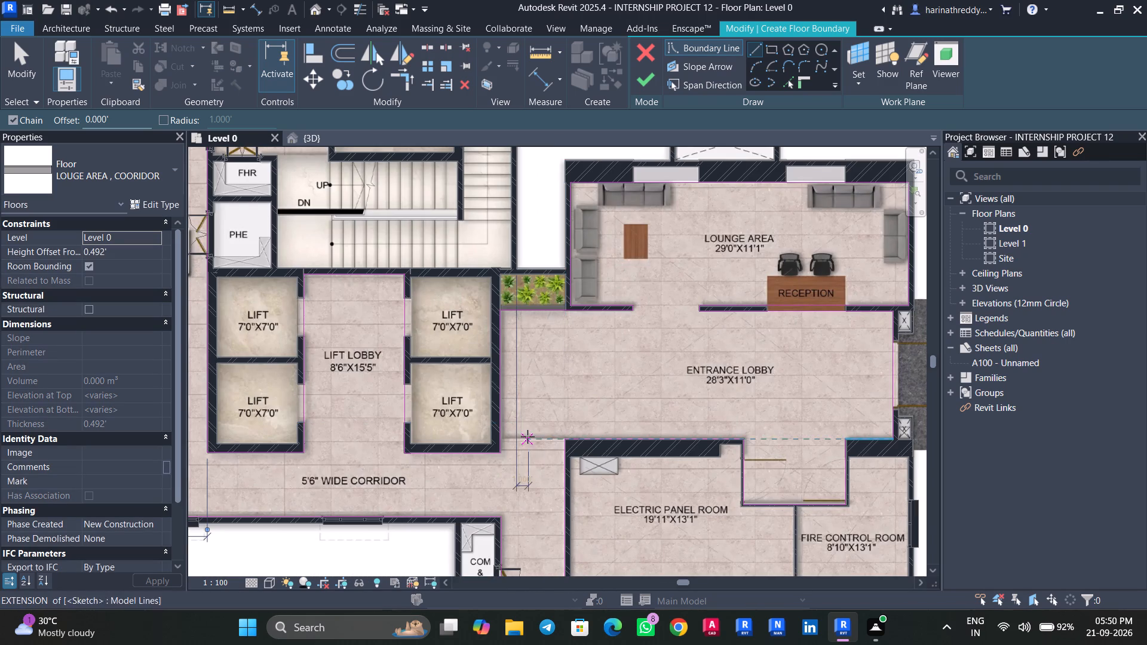
pyautogui.scroll(-2, 532, 472)
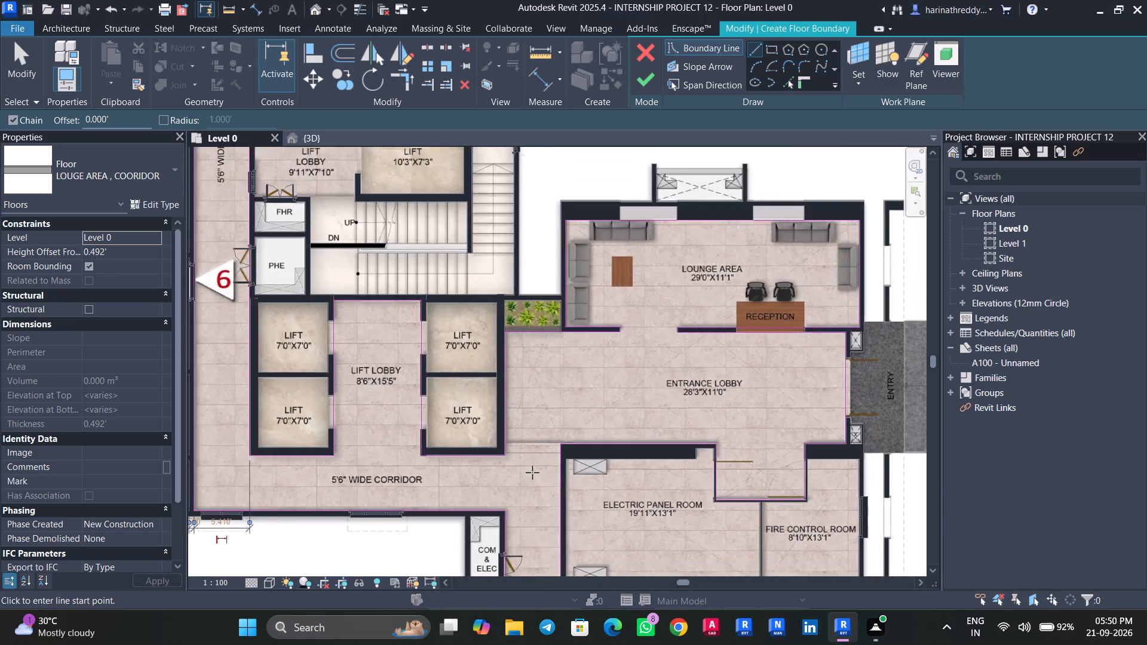
pyautogui.scroll(-2, 532, 472)
pyautogui.moveTo(489, 430); pyautogui.dragTo(608, 437, button='middle')
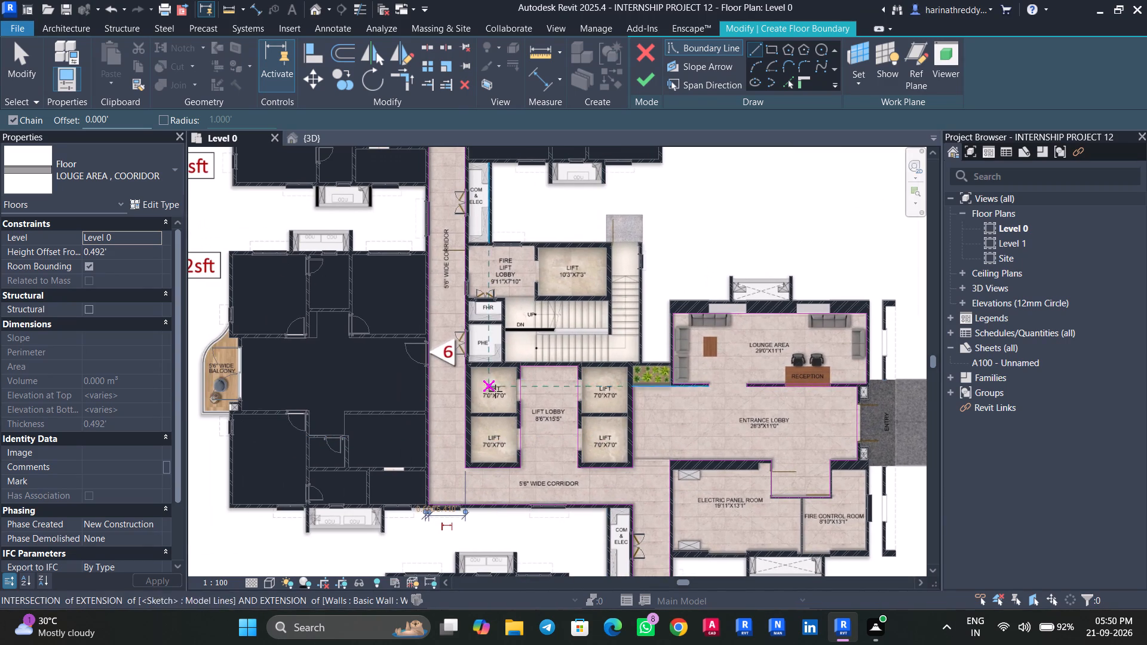
pyautogui.scroll(4, 508, 398)
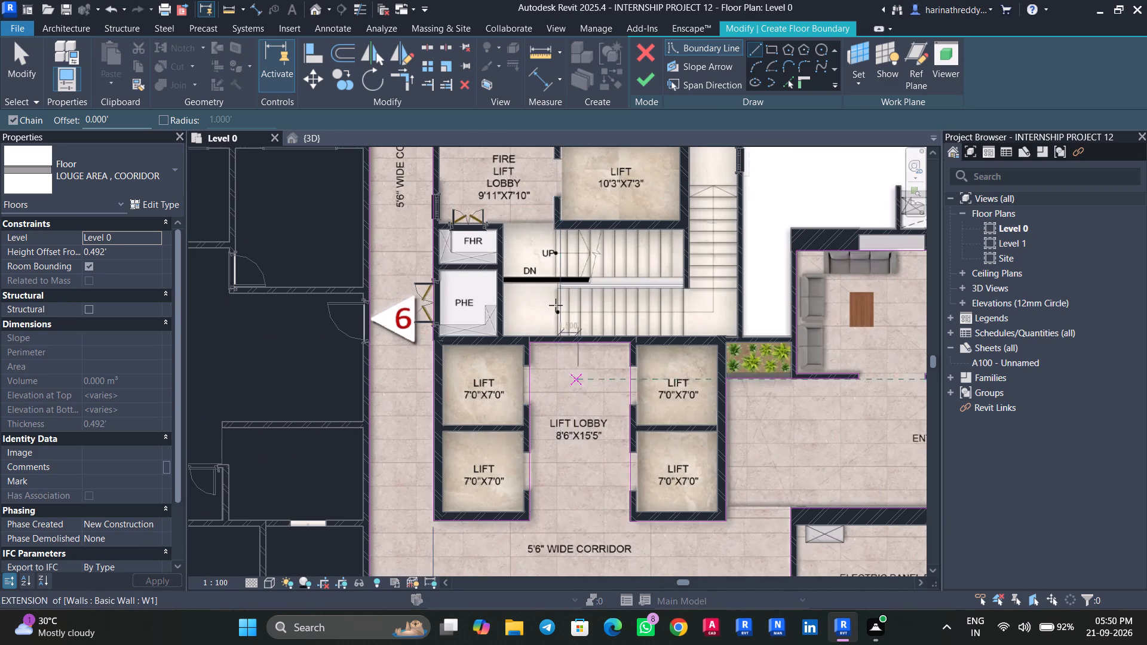
pyautogui.click(648, 78)
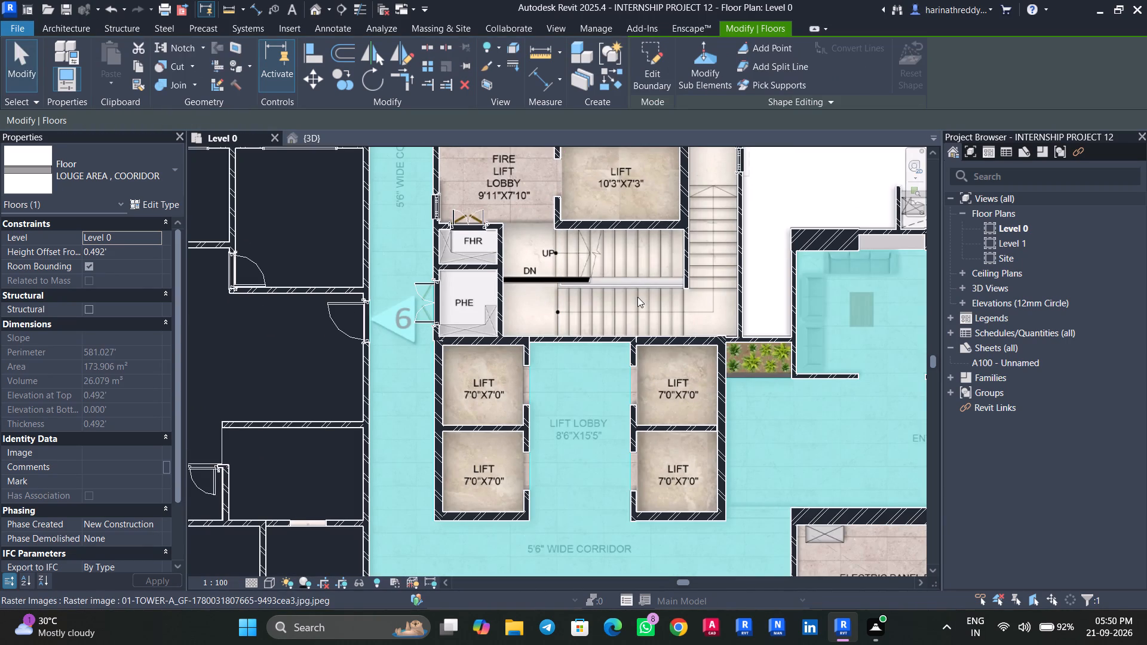
# Start a new floor and draw line boundaries along the electric panel room's lobby-side inner wall, about 12.6 ft, and into its corner notch, about 1 by 1.8 ft.
pyautogui.click(757, 247)
pyautogui.scroll(-1, 790, 367)
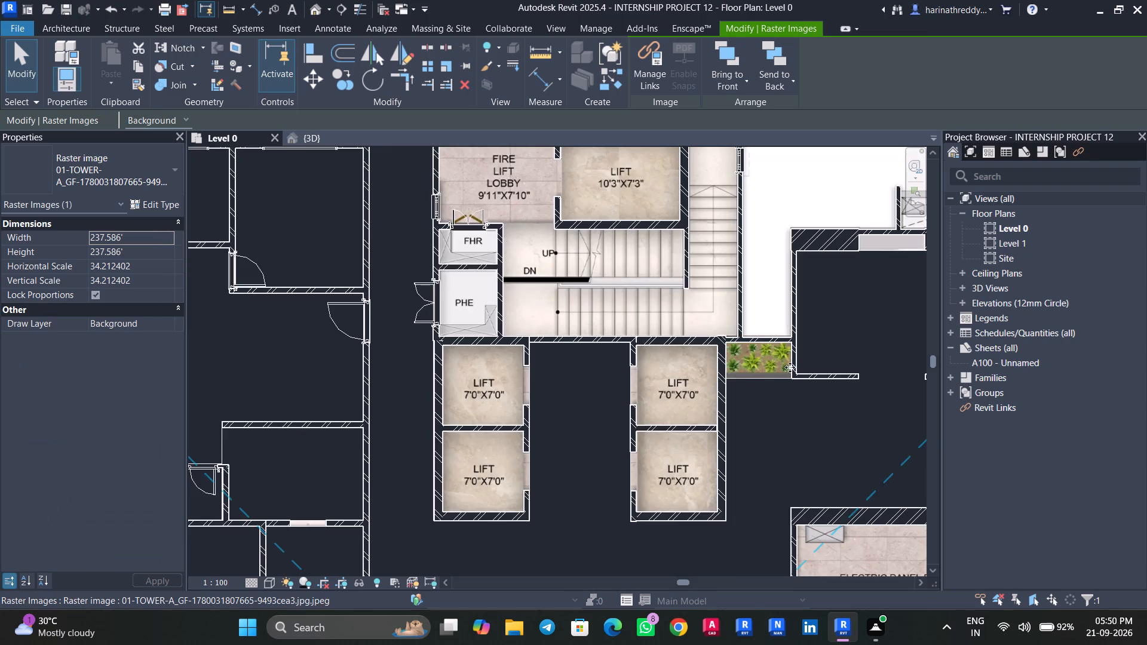
pyautogui.scroll(-1, 790, 367)
pyautogui.moveTo(789, 368); pyautogui.dragTo(589, 241, button='middle')
pyautogui.scroll(1, 646, 368)
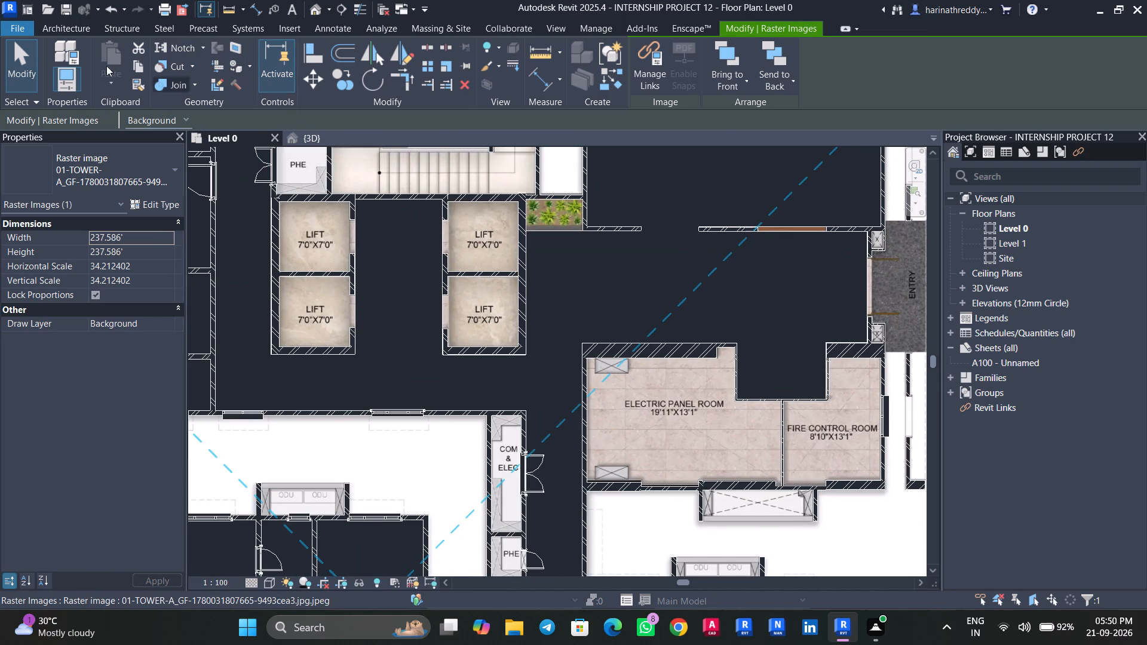
pyautogui.click(78, 29)
pyautogui.click(333, 72)
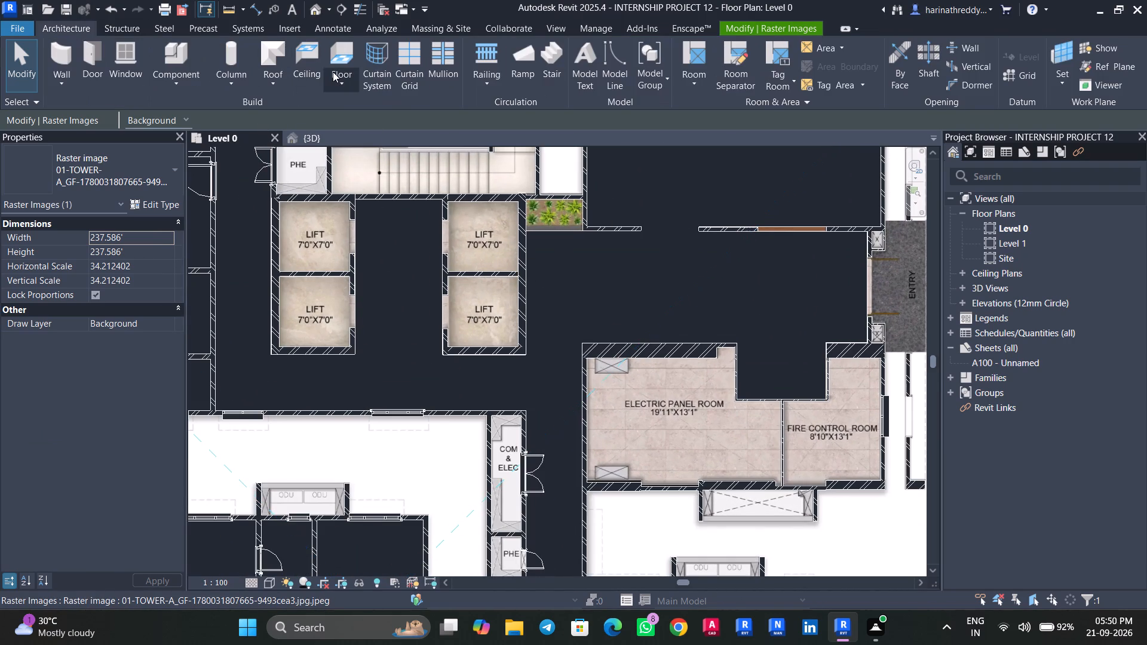
pyautogui.click(347, 101)
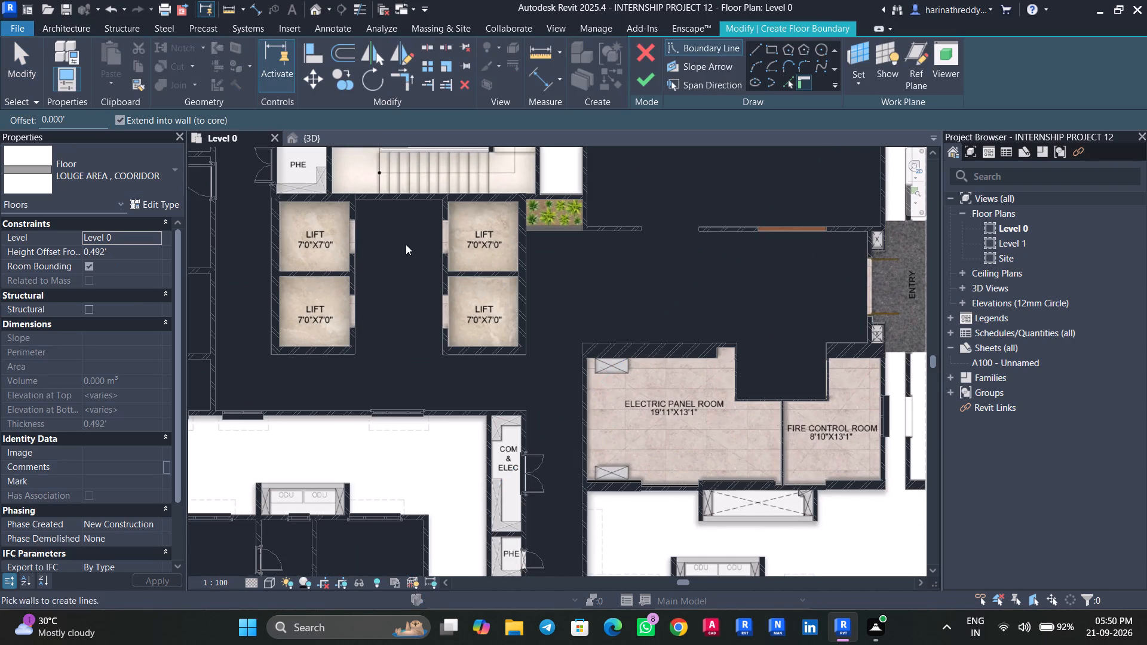
pyautogui.scroll(5, 614, 419)
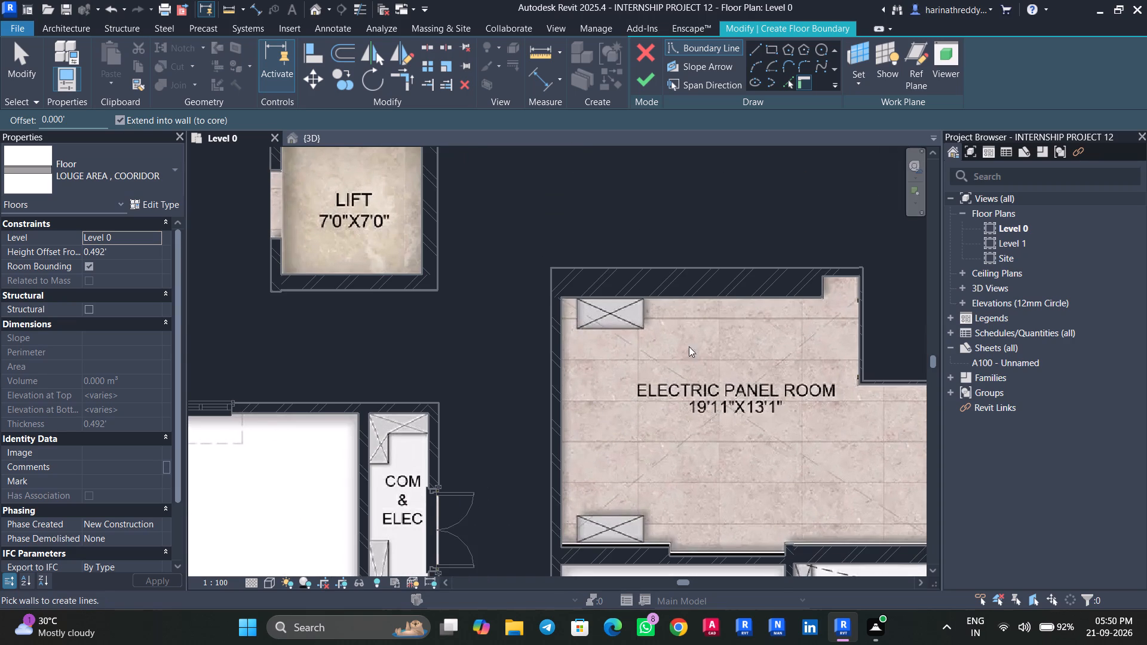
pyautogui.click(754, 49)
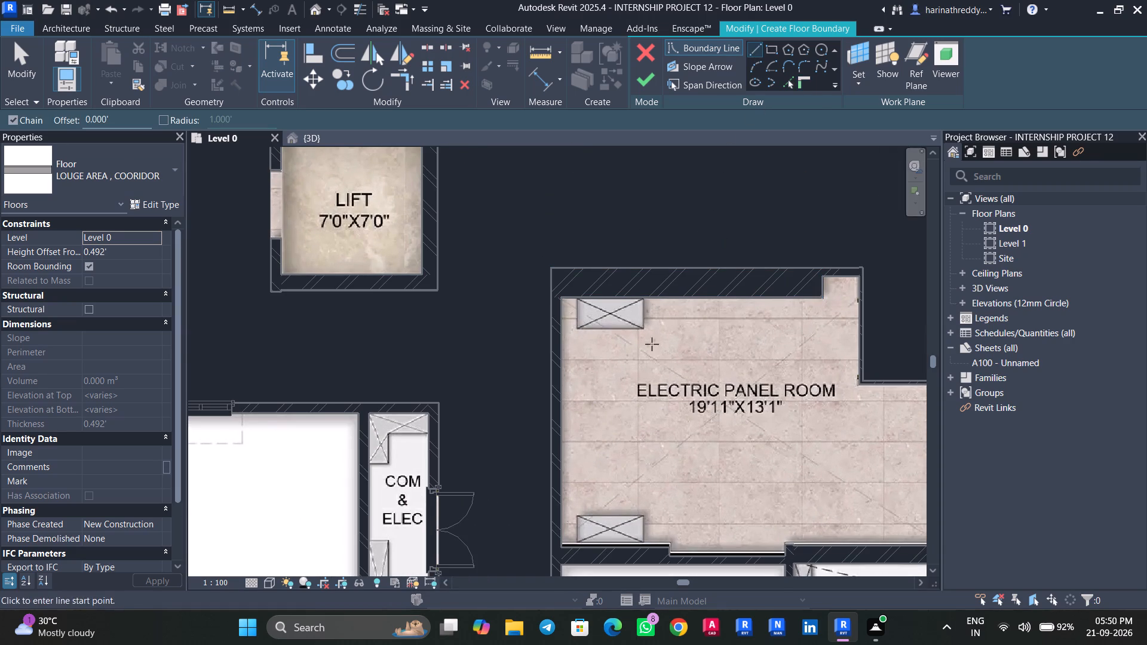
pyautogui.click(564, 299)
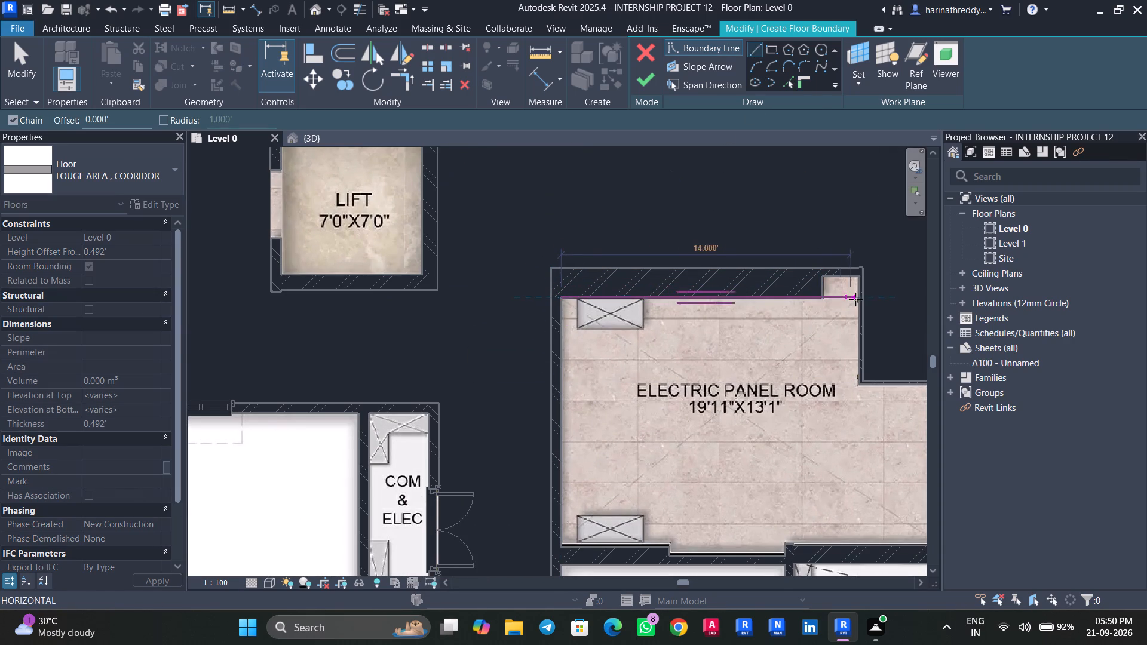
pyautogui.click(821, 297)
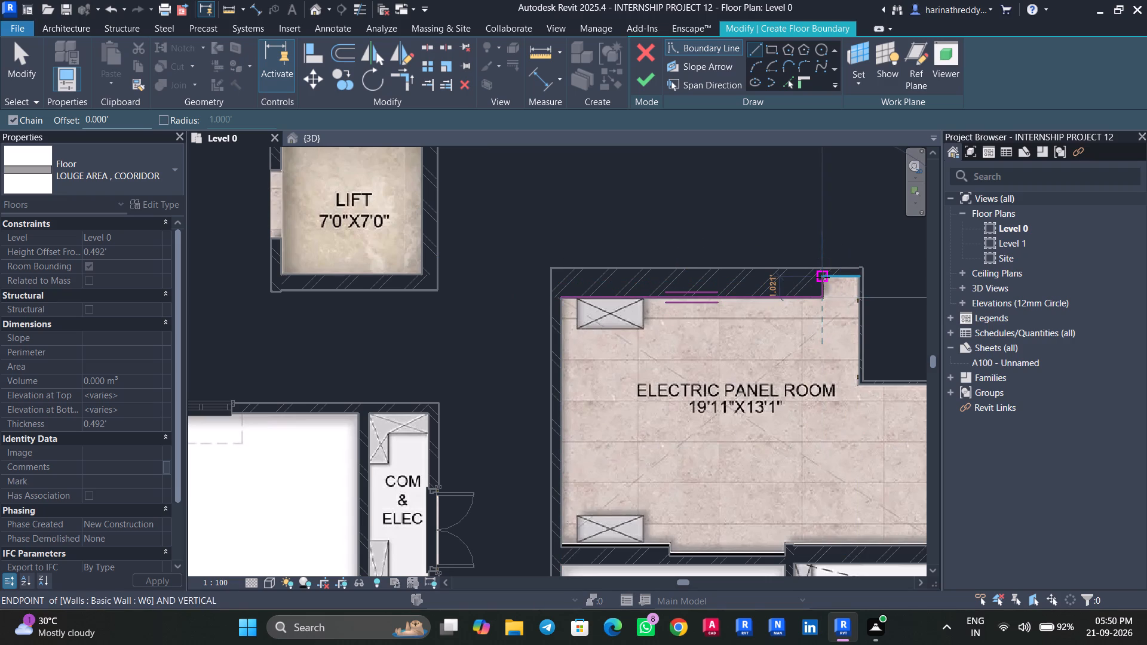
pyautogui.click(823, 277)
pyautogui.click(858, 277)
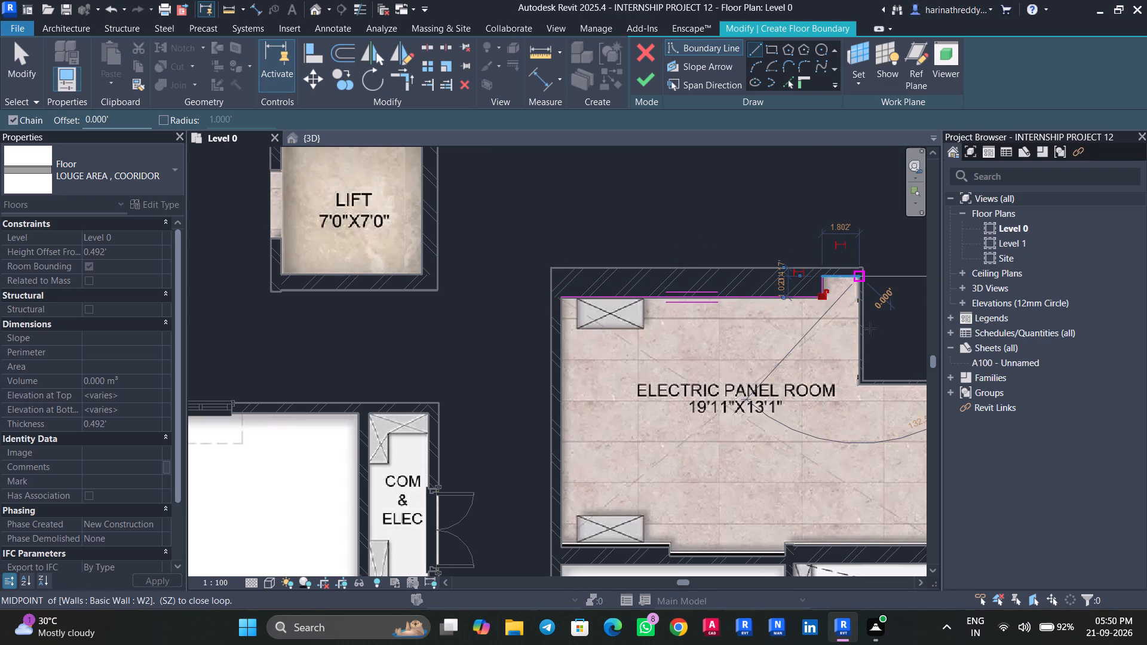
# Draw the boundary along the electric panel room's recess side wall and about 4.53 ft along the recess base to the fire control room partition.
pyautogui.scroll(10, 855, 391)
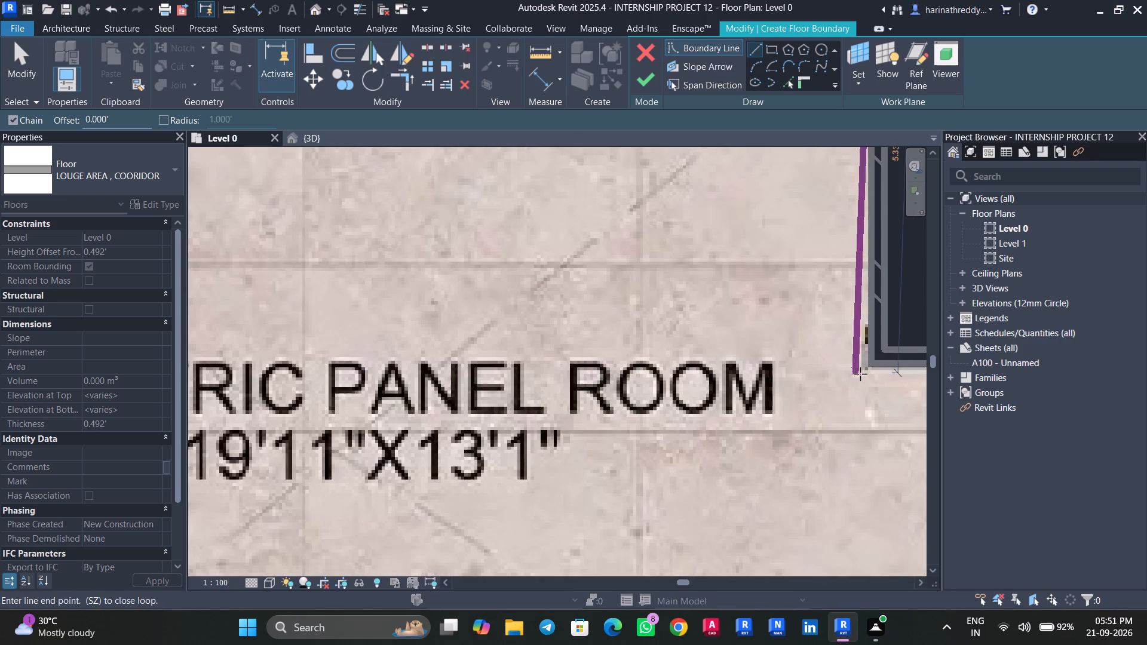
pyautogui.click(869, 365)
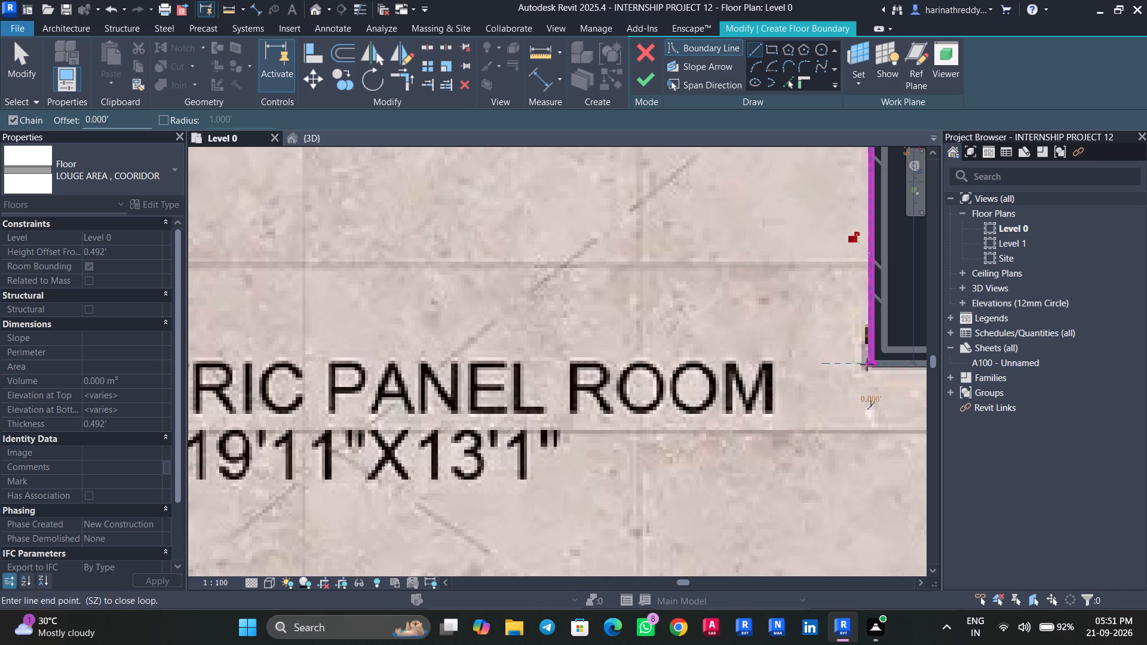
pyautogui.scroll(-3, 867, 364)
pyautogui.moveTo(867, 364); pyautogui.dragTo(448, 358, button='middle')
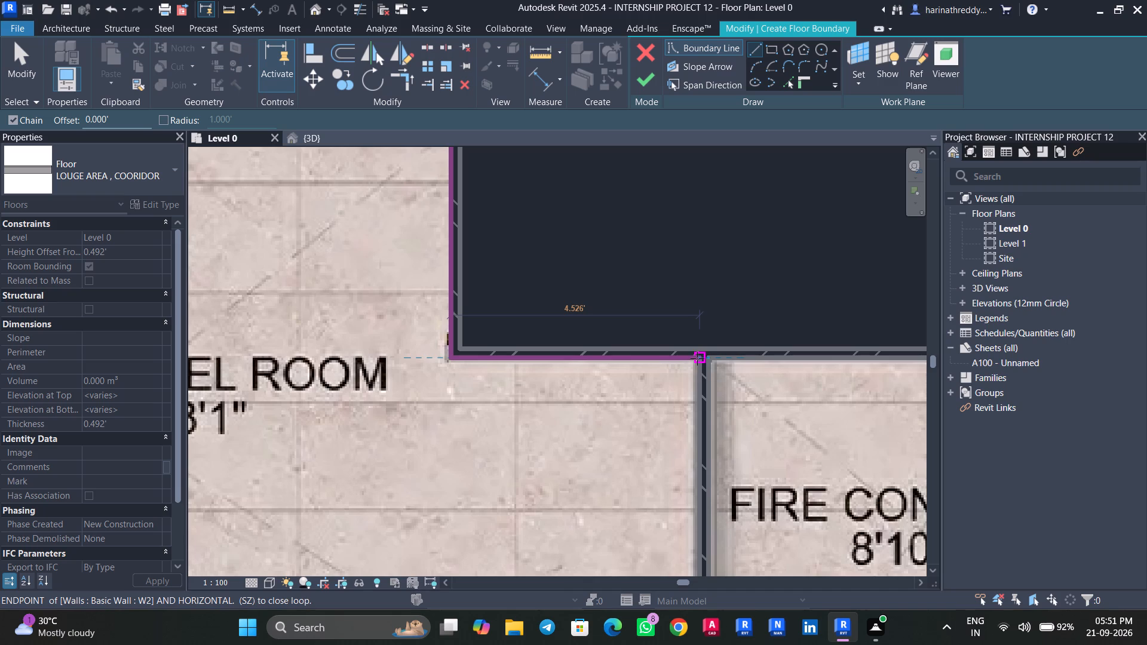
pyautogui.scroll(-5, 697, 358)
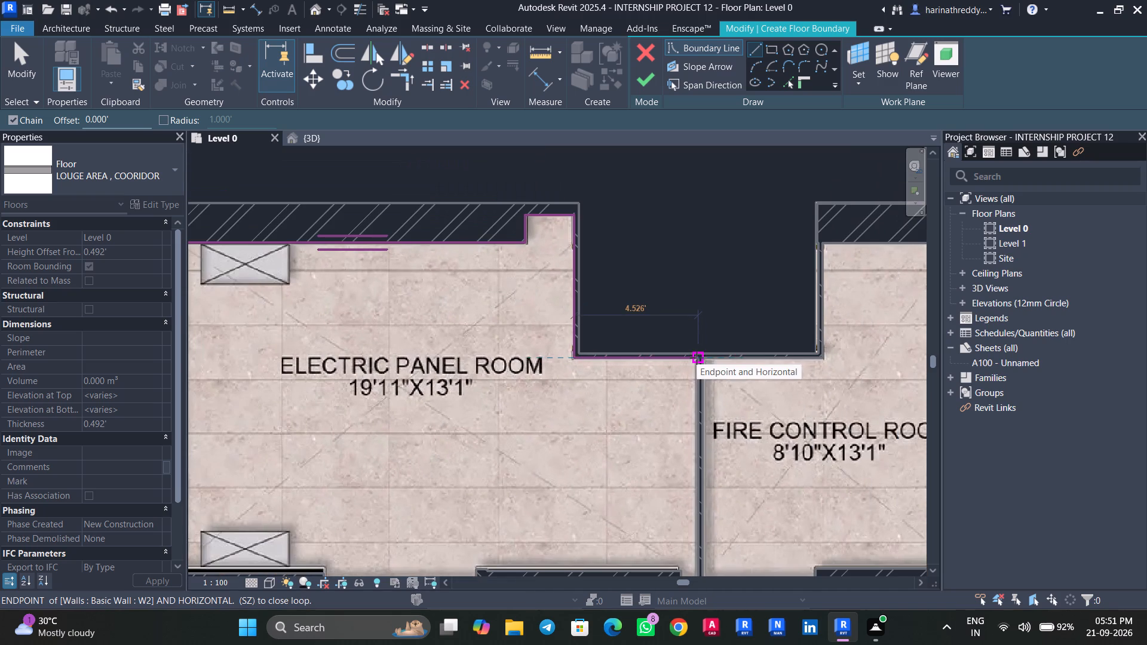
pyautogui.click(697, 358)
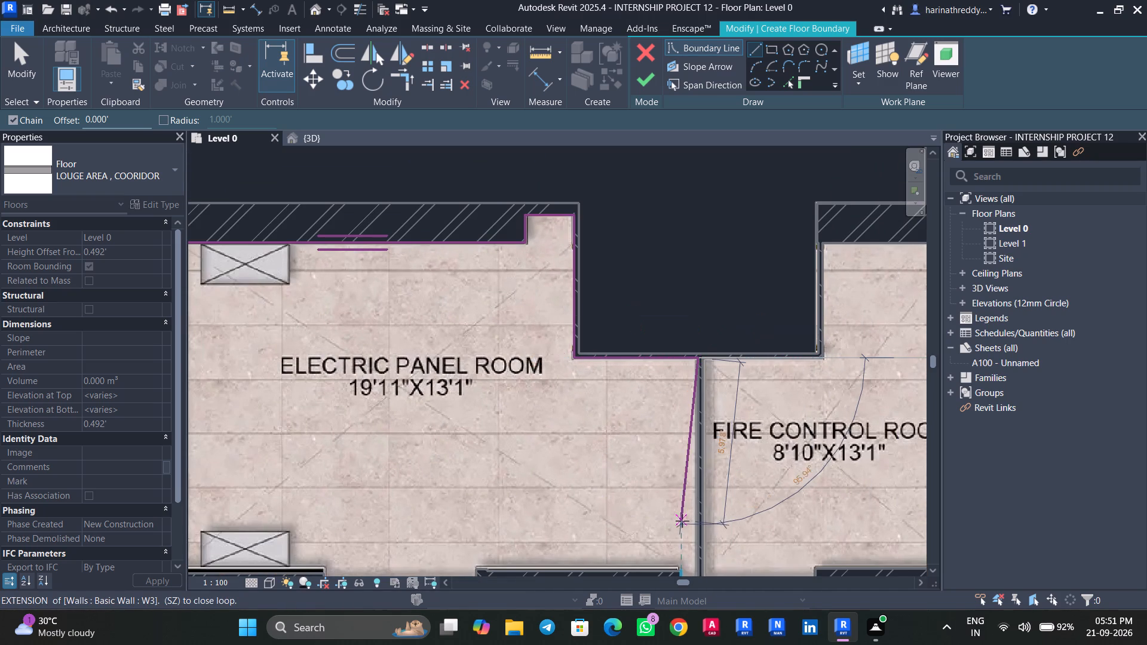
# Continue the boundary along the partition to the outer wall and around the small corner notch, about 0.62 by 0.43 ft.
pyautogui.moveTo(683, 550); pyautogui.dragTo(639, 398, button='middle')
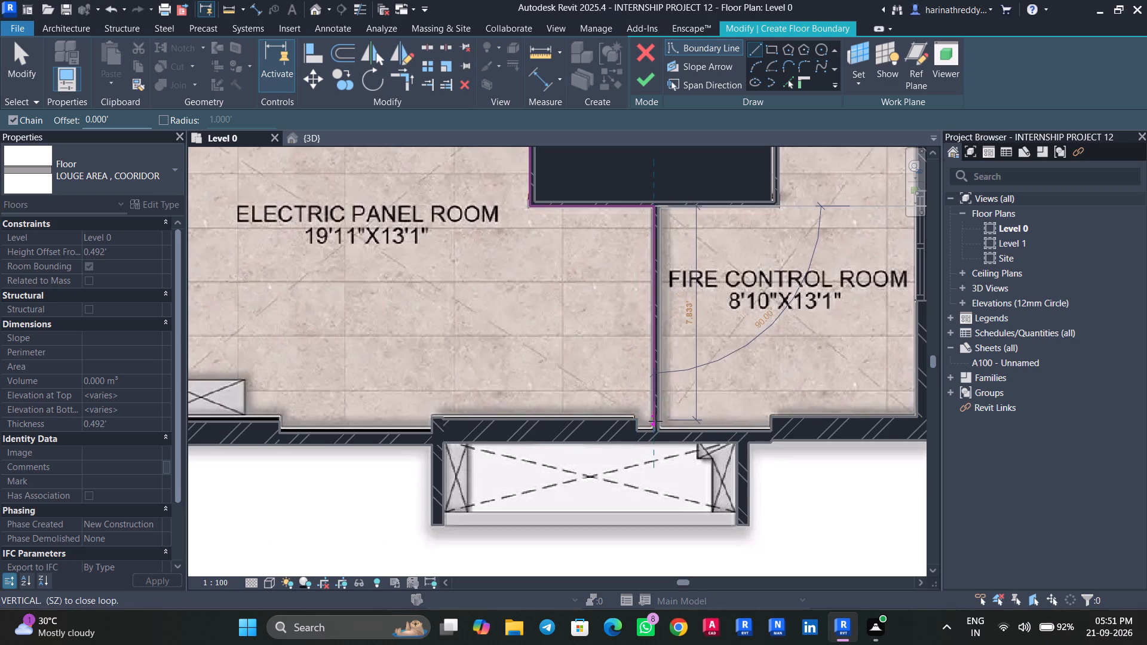
pyautogui.scroll(13, 655, 421)
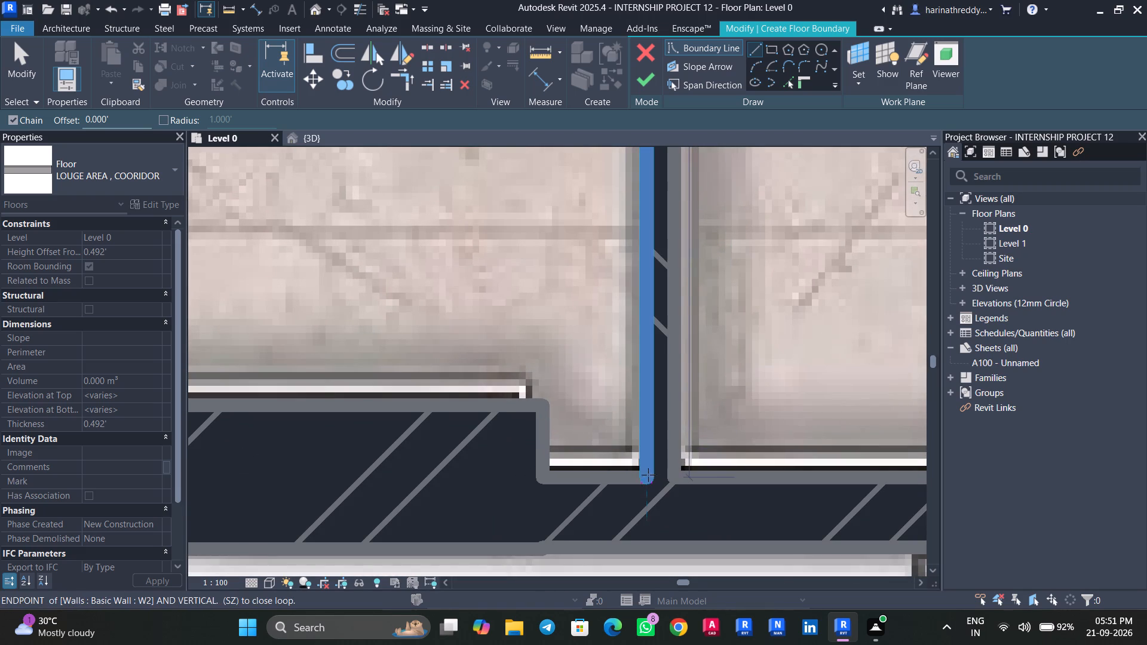
pyautogui.click(648, 477)
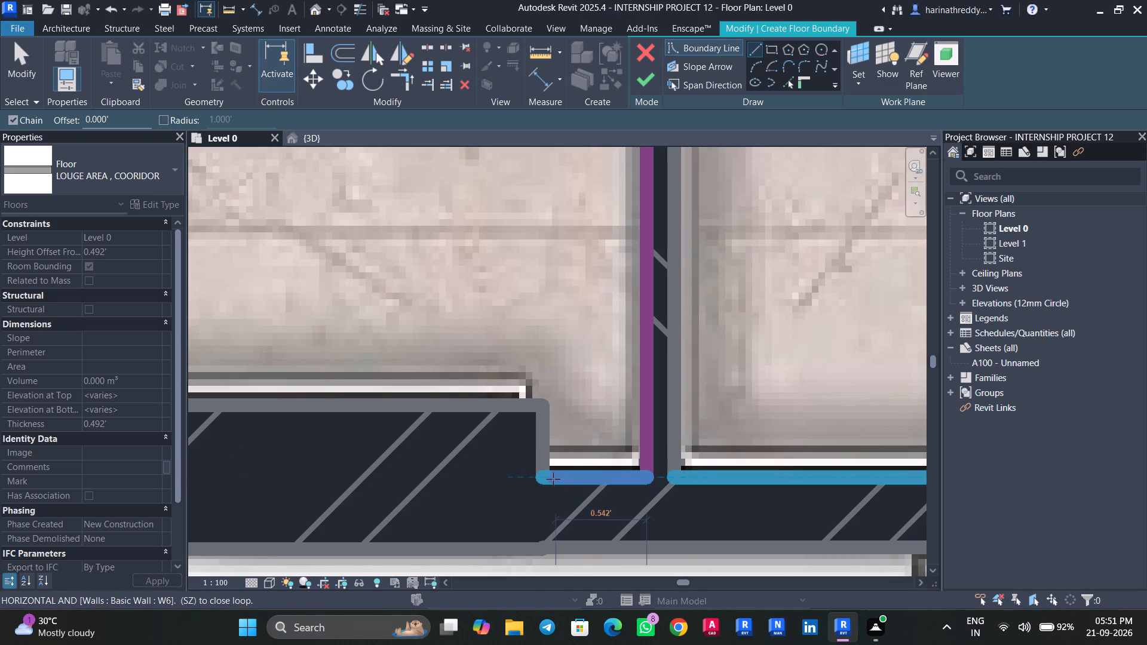
pyautogui.click(544, 481)
pyautogui.click(541, 408)
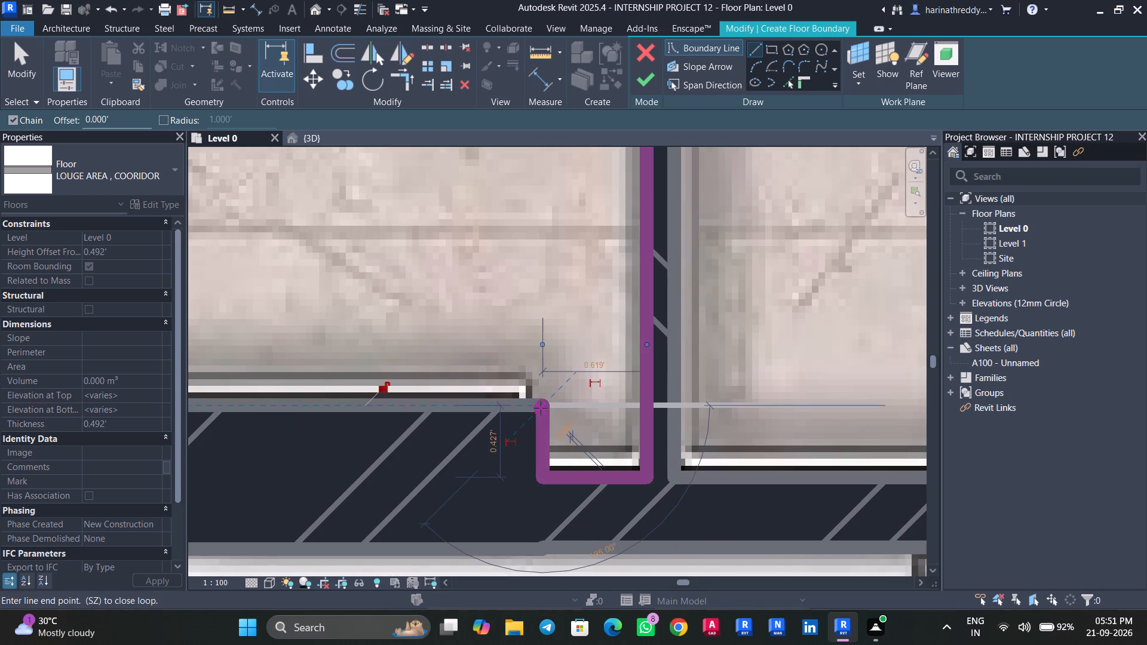
# Draw the boundary about 7.08 ft along the outer wall's inner face beside the shaft, up to the small wall jog.
pyautogui.scroll(-3, 388, 407)
pyautogui.moveTo(388, 407); pyautogui.dragTo(666, 400, button='middle')
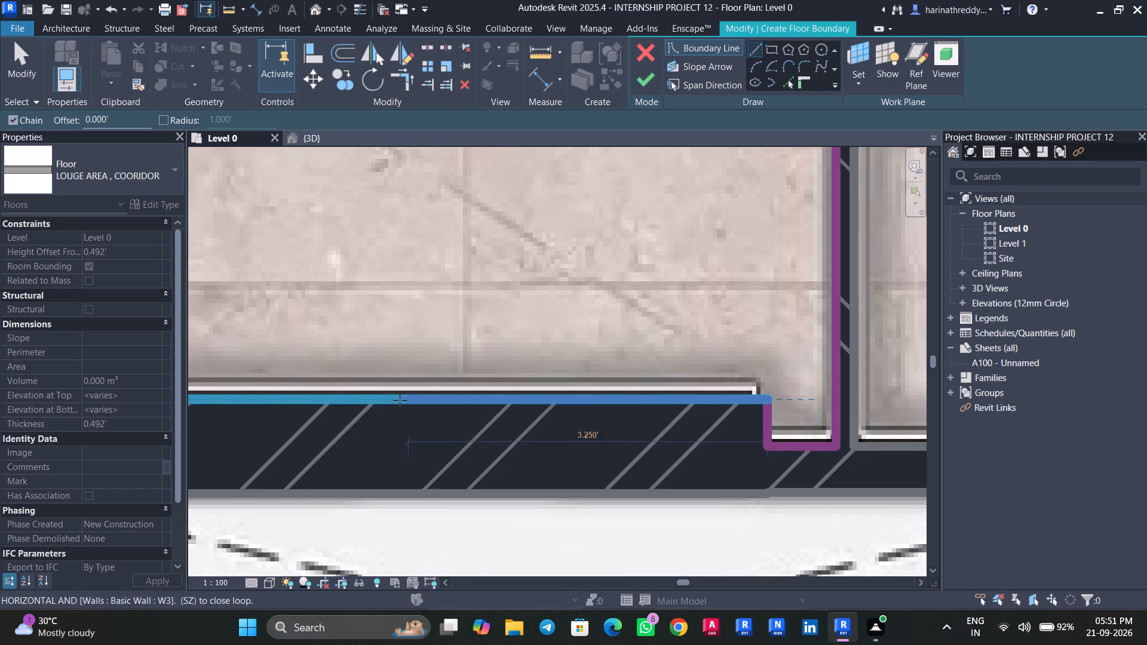
pyautogui.scroll(-4, 400, 400)
pyautogui.moveTo(400, 400); pyautogui.dragTo(719, 394, button='middle')
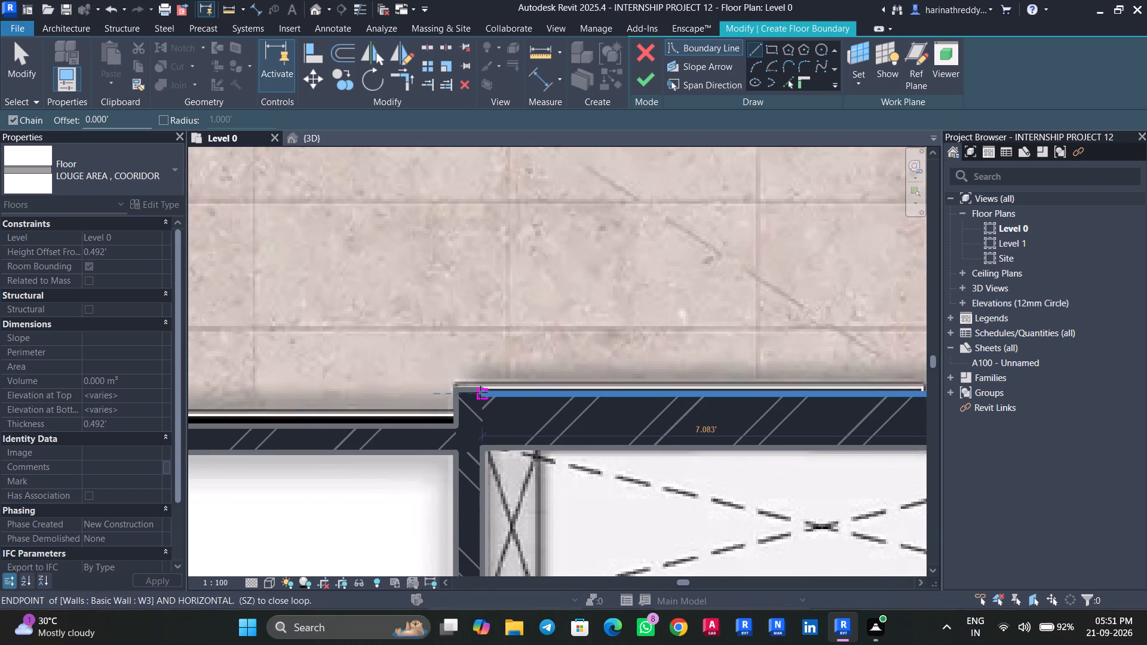
pyautogui.scroll(9, 480, 392)
pyautogui.click(484, 394)
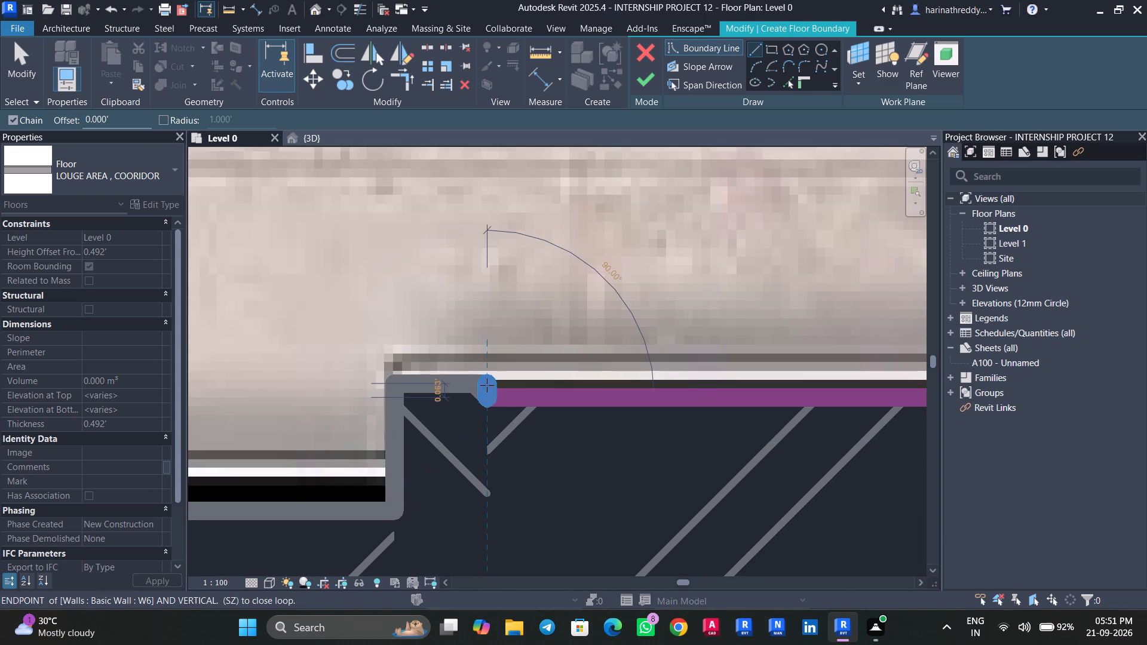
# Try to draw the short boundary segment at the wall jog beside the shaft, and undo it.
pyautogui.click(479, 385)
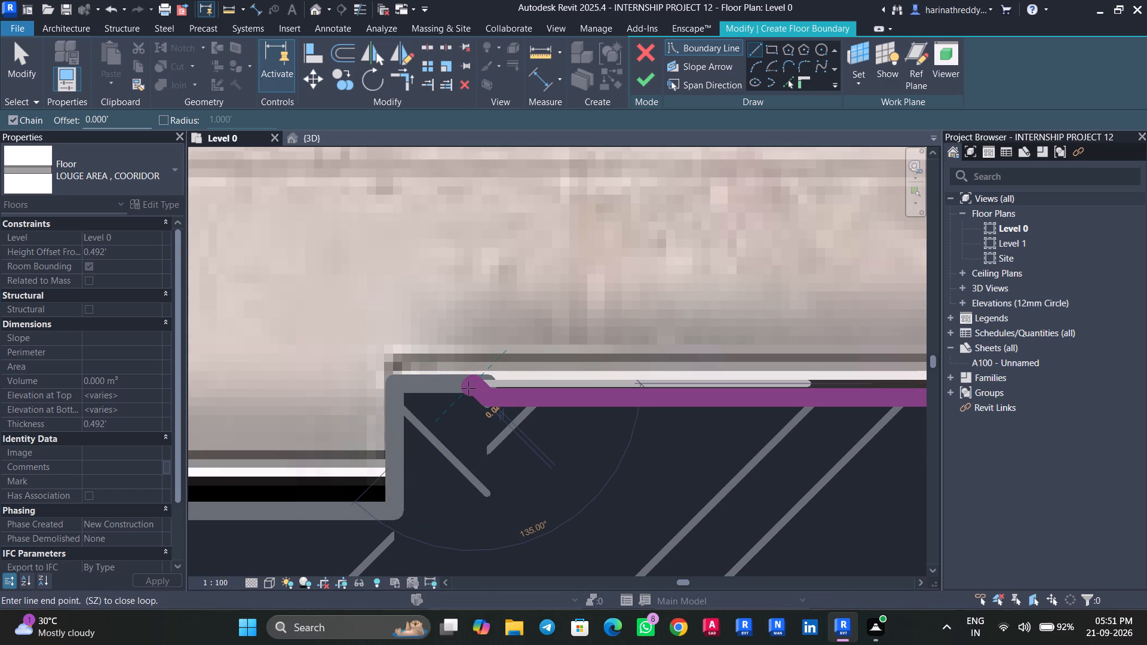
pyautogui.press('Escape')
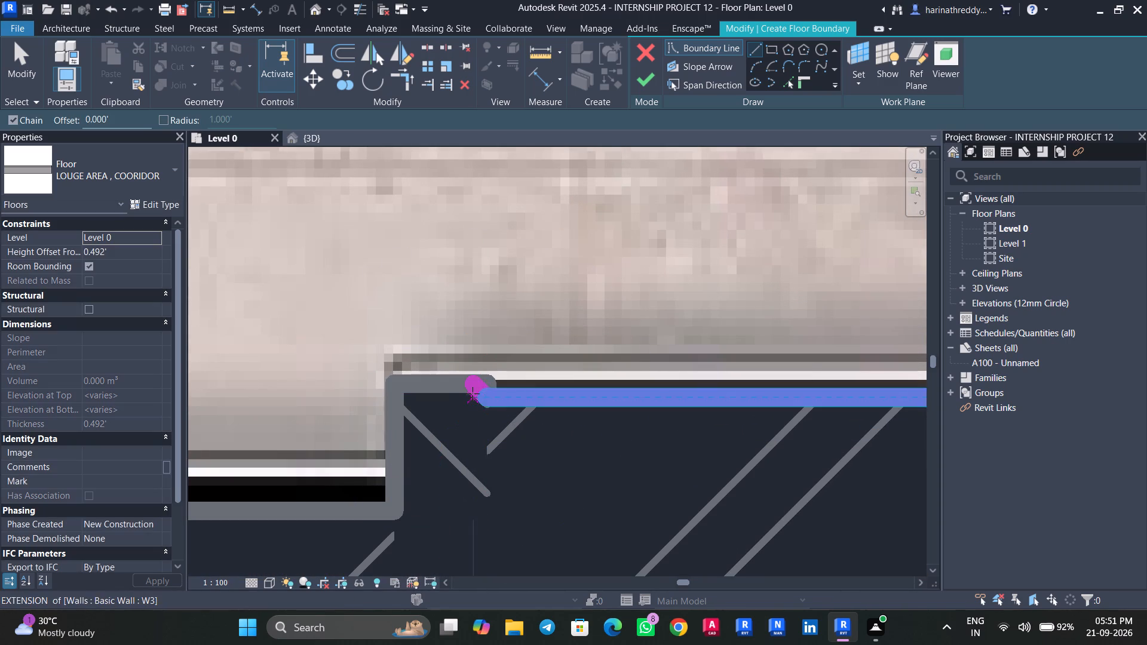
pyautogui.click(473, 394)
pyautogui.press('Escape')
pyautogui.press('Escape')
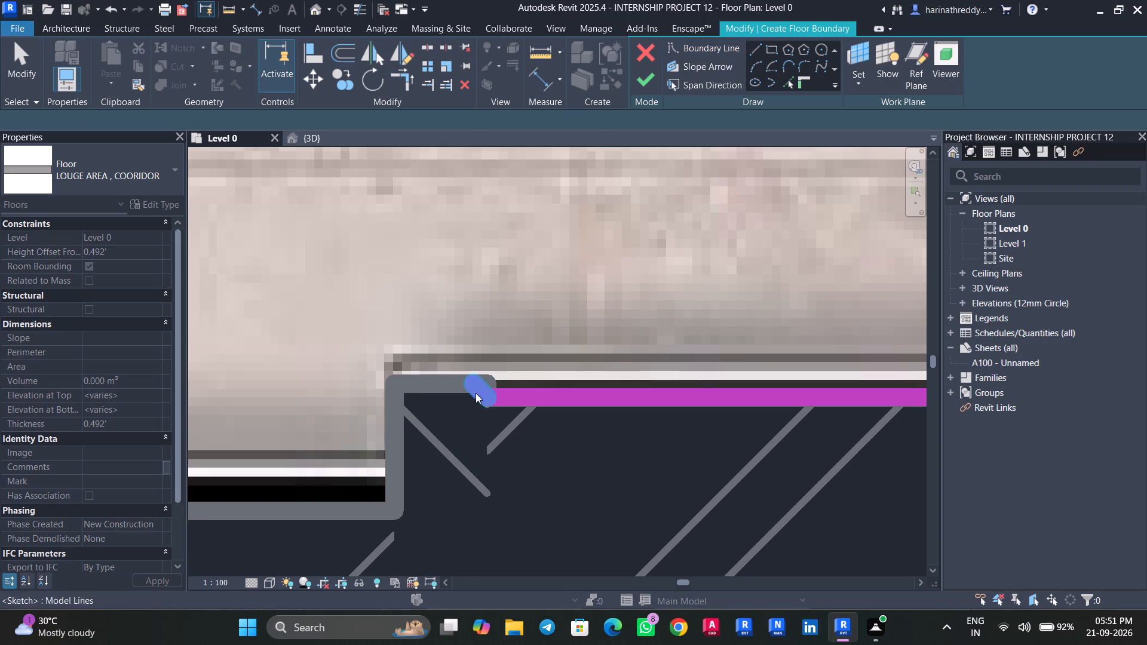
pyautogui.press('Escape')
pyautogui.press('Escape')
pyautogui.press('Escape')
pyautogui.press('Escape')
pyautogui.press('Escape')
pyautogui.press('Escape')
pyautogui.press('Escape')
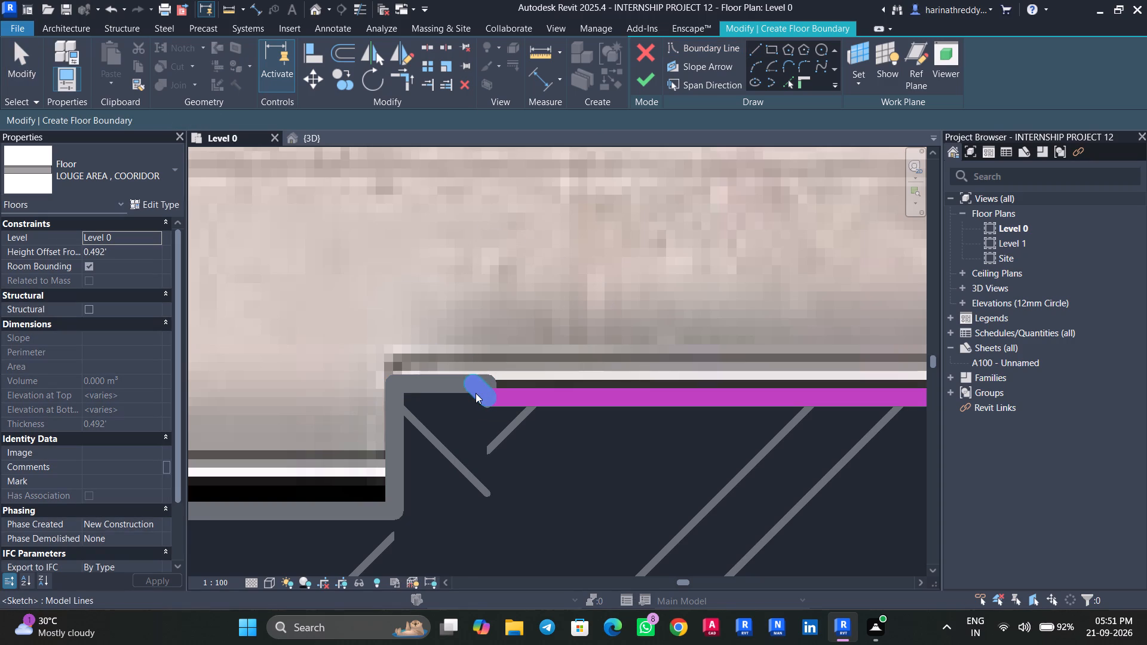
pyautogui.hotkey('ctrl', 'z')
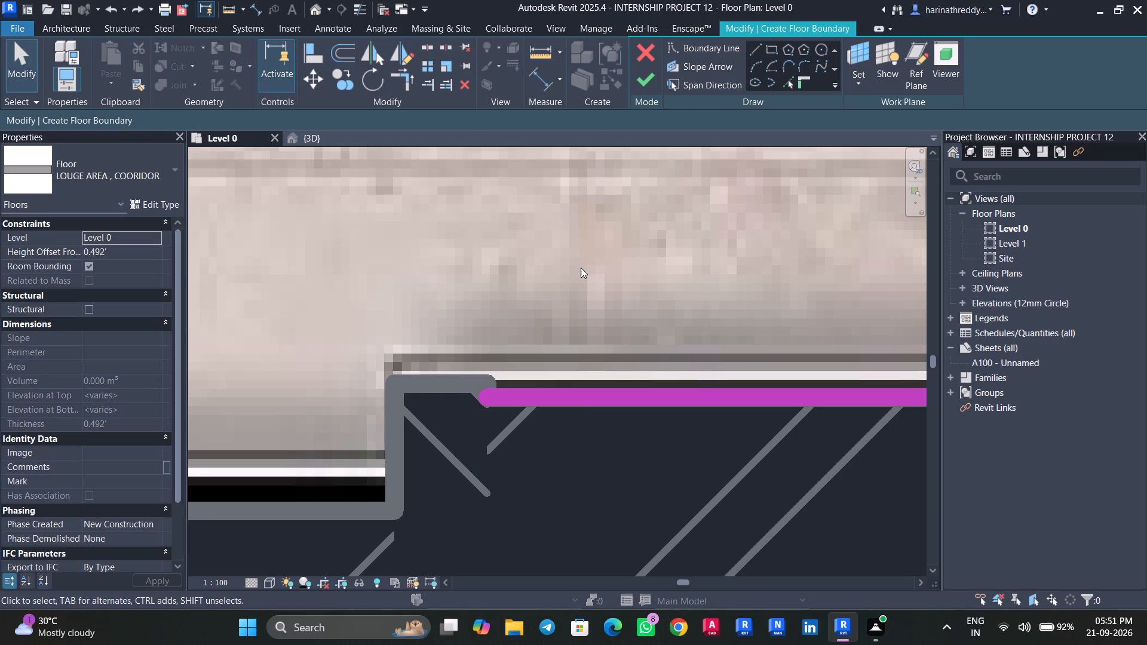
# Draw the boundary around the wall jog, about 0.42 ft along it and 0.57 ft into the wall recess.
pyautogui.click(752, 45)
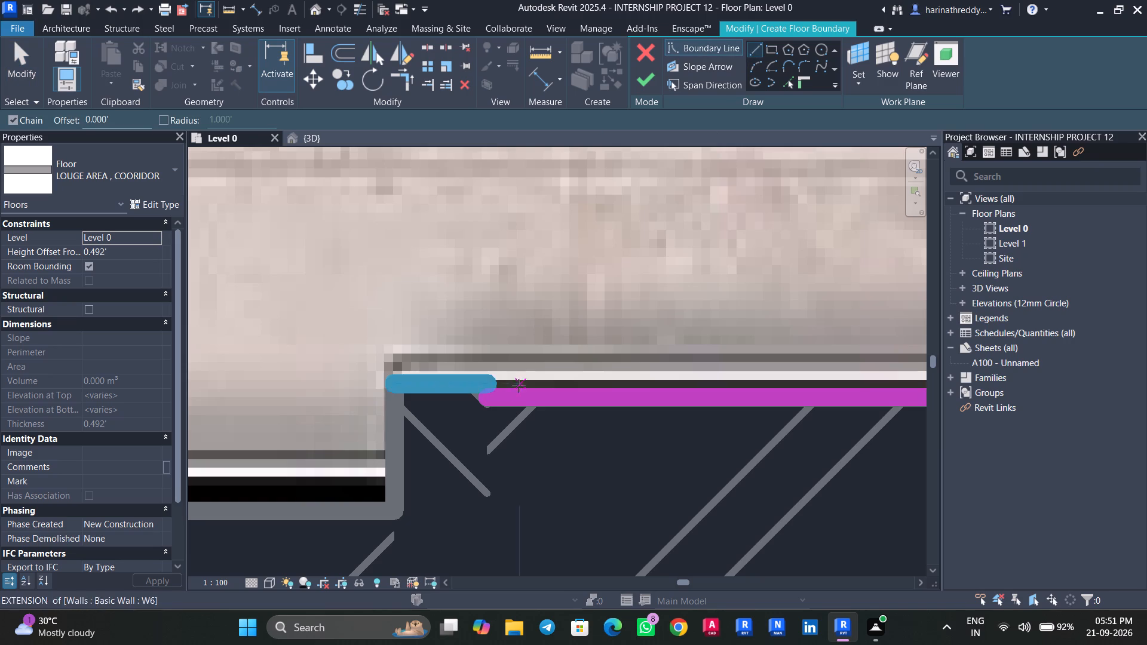
pyautogui.click(486, 399)
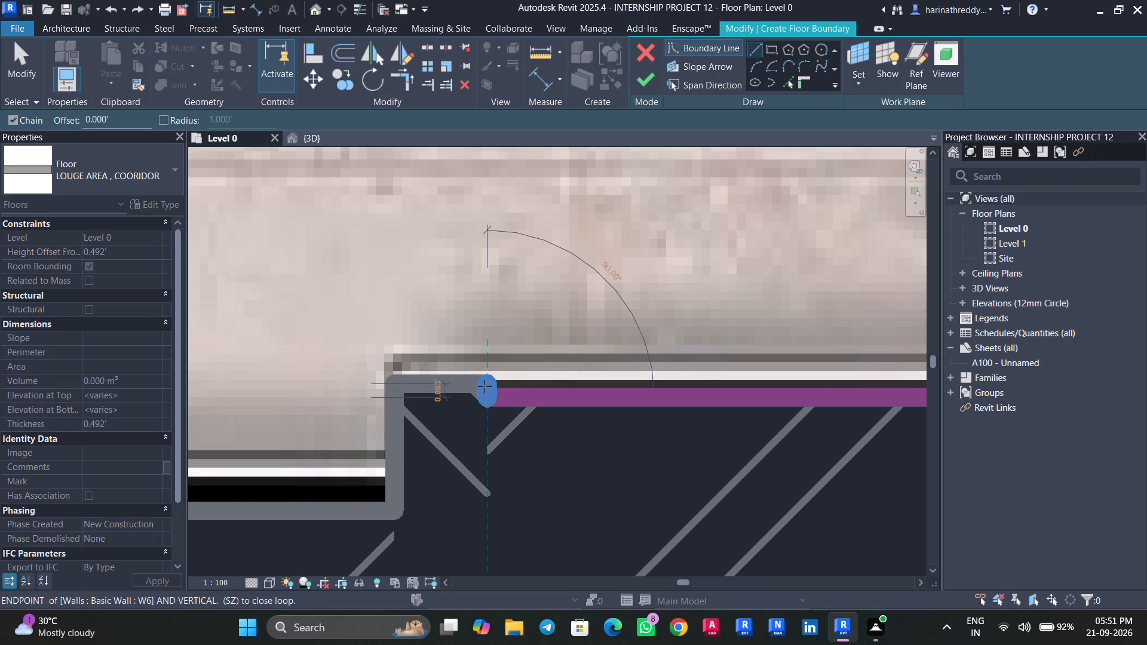
pyautogui.click(484, 386)
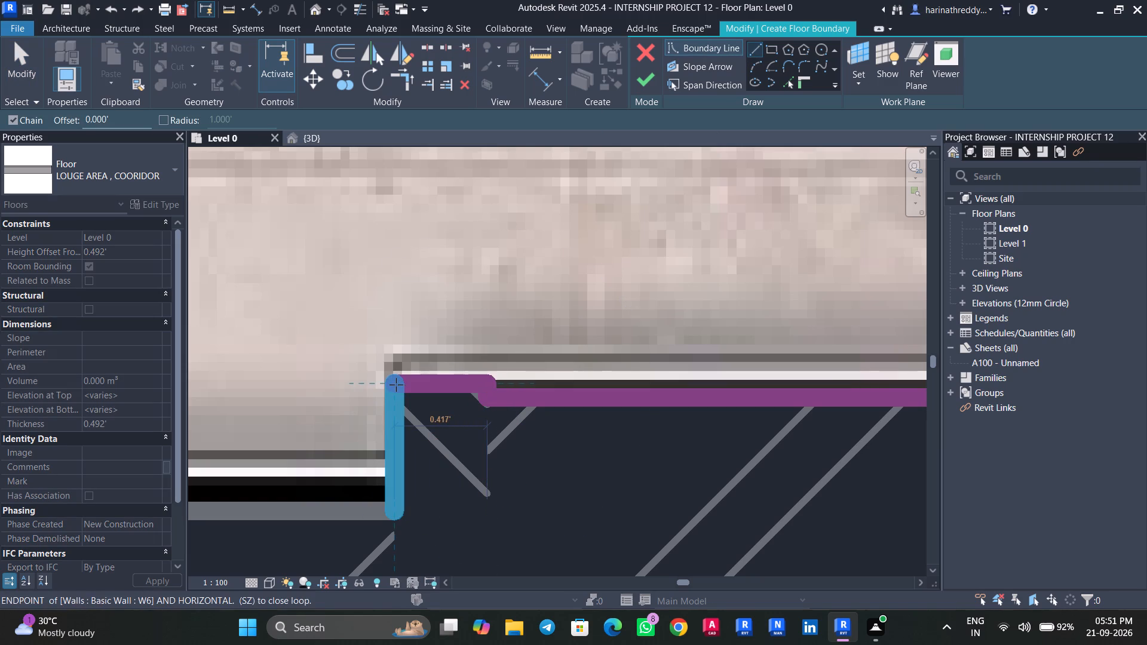
pyautogui.click(396, 385)
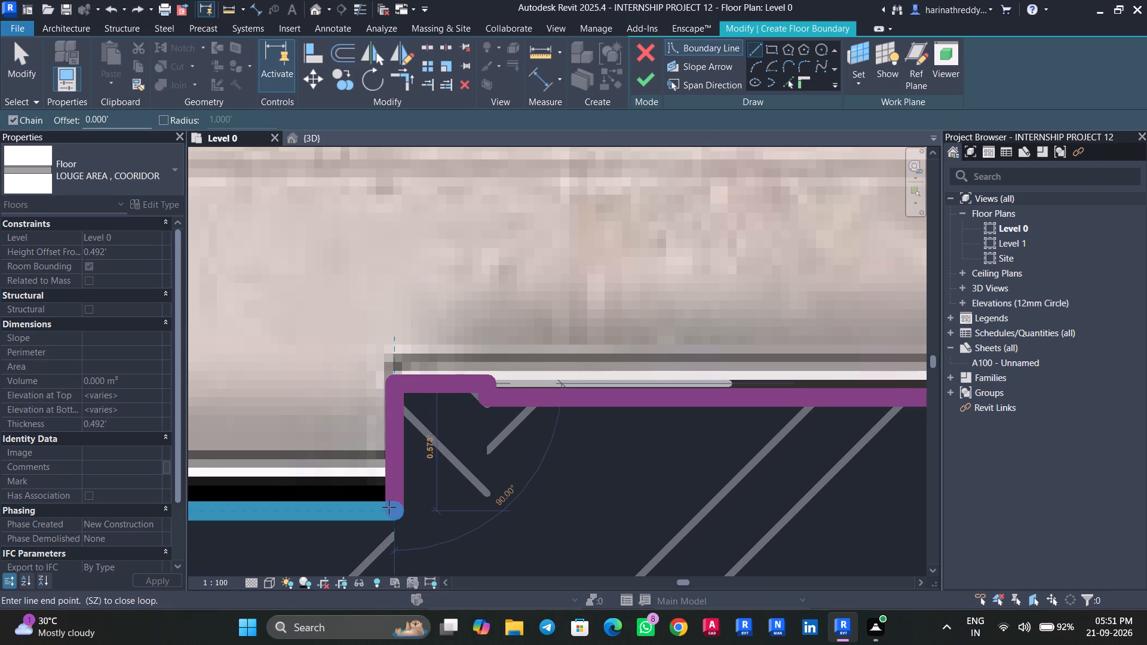
pyautogui.click(394, 511)
# Draw the boundary about 5.58 ft along the recessed outer wall face and step back out to the thicker wall's inner face.
pyautogui.scroll(-9, 395, 509)
pyautogui.moveTo(395, 503); pyautogui.dragTo(722, 464, button='middle')
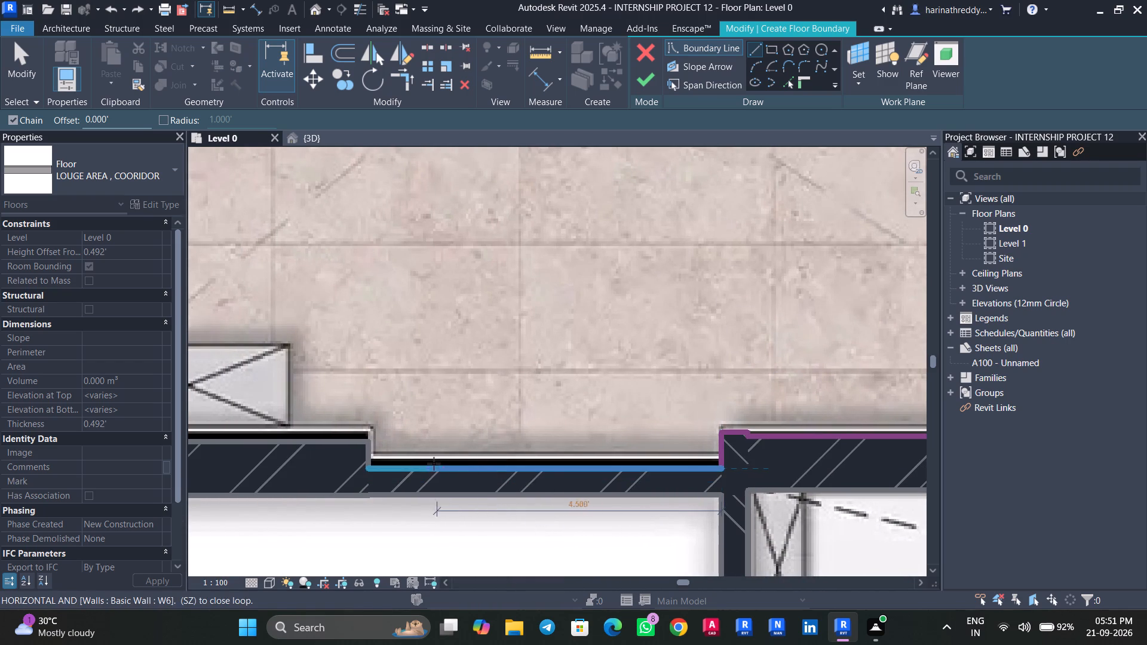
pyautogui.scroll(-3, 433, 463)
pyautogui.moveTo(433, 463); pyautogui.dragTo(694, 456, button='middle')
pyautogui.scroll(-1, 694, 456)
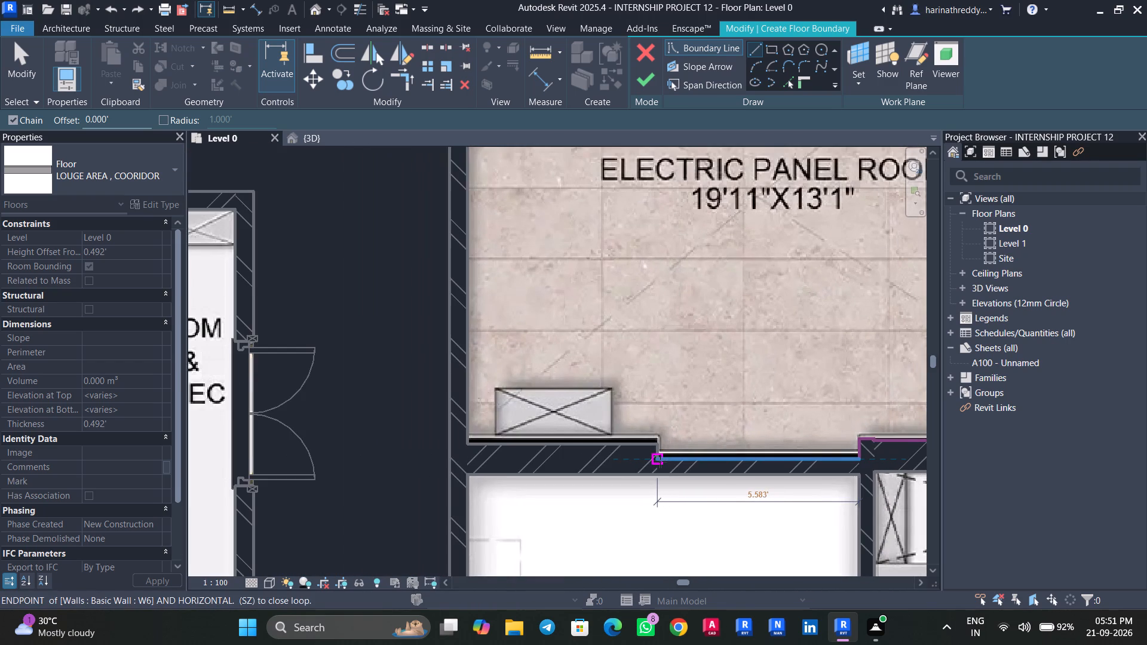
pyautogui.click(660, 461)
pyautogui.click(657, 443)
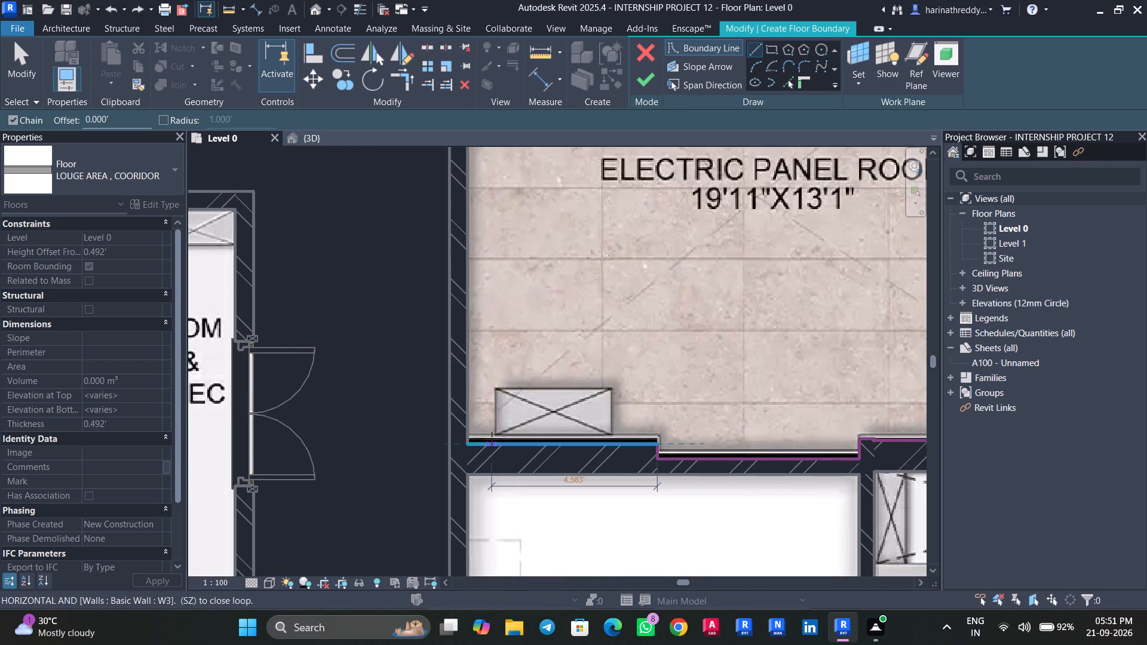
# Close the electric panel room boundary with about 5.25 ft along the outer wall and 12.1 ft along the side wall facing the lifts.
pyautogui.moveTo(491, 438); pyautogui.dragTo(593, 441, button='middle')
pyautogui.scroll(-1, 493, 438)
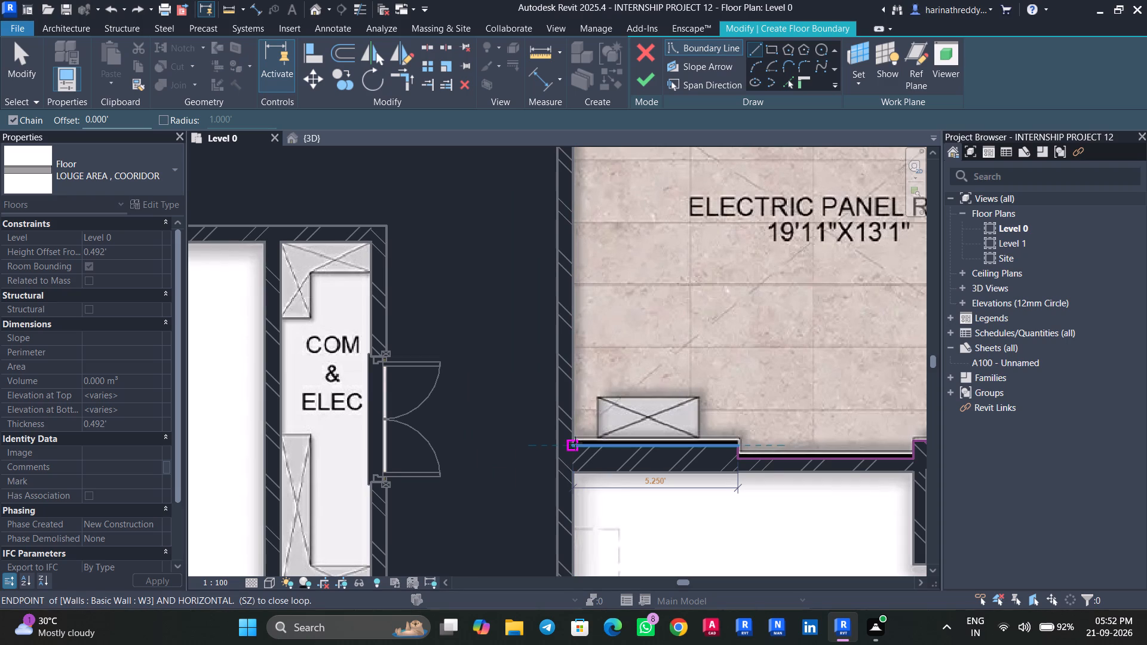
pyautogui.click(575, 443)
pyautogui.scroll(-1, 590, 257)
pyautogui.moveTo(593, 262); pyautogui.dragTo(667, 560, button='middle')
pyautogui.middleClick(670, 565)
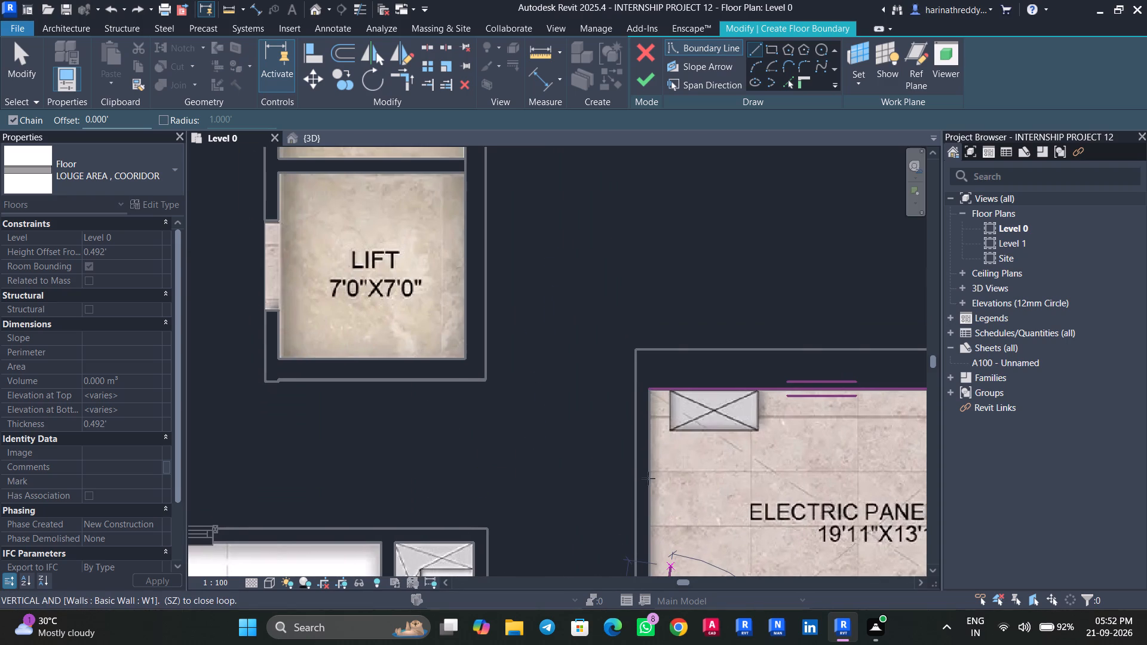
pyautogui.click(651, 391)
# Start the fire control room boundary at the partition, about 4.4 ft along the recess base, and follow the recess wall and lobby-side wall to the far corner.
pyautogui.scroll(-7, 716, 433)
pyautogui.scroll(-1, 828, 463)
pyautogui.moveTo(828, 463); pyautogui.dragTo(680, 465, button='middle')
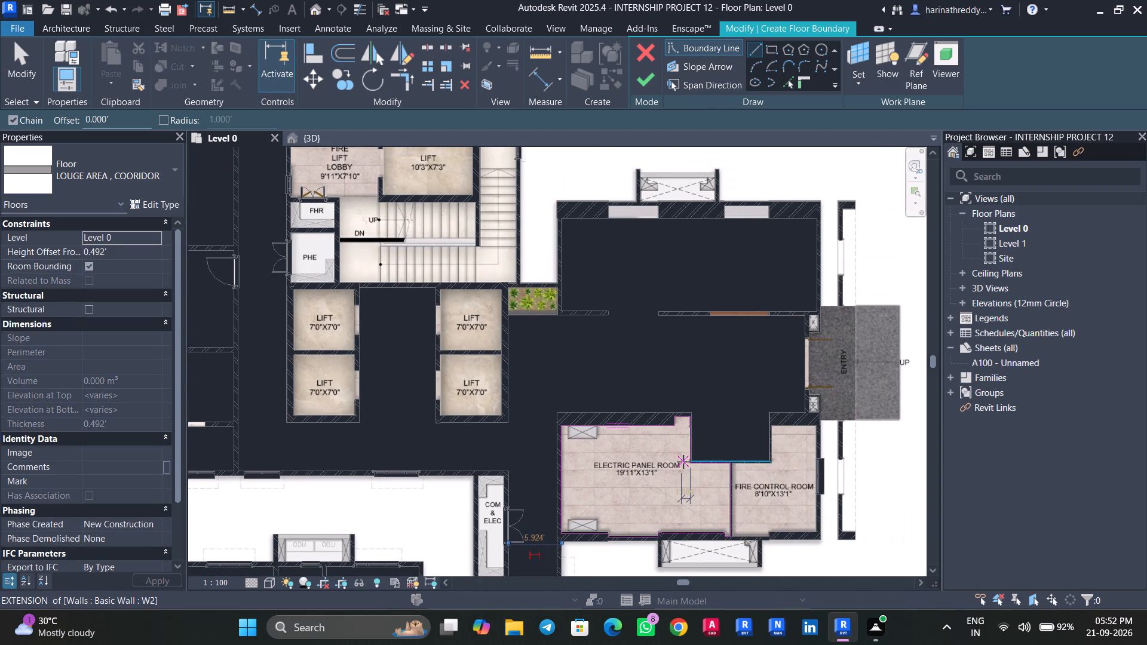
pyautogui.scroll(10, 775, 499)
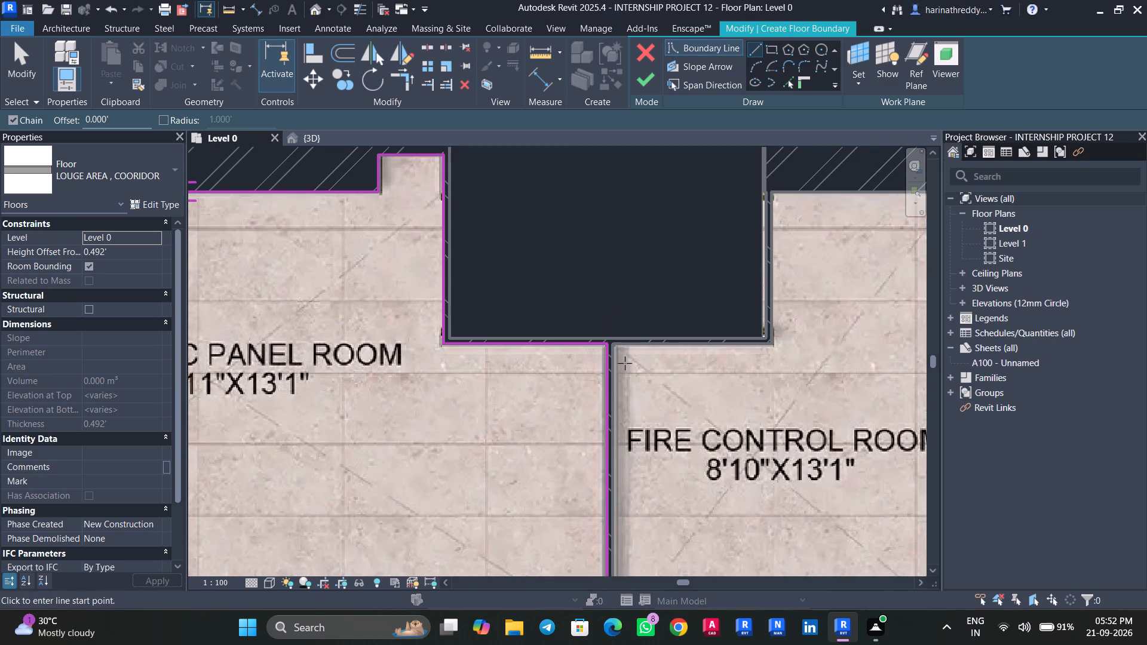
pyautogui.scroll(7, 613, 346)
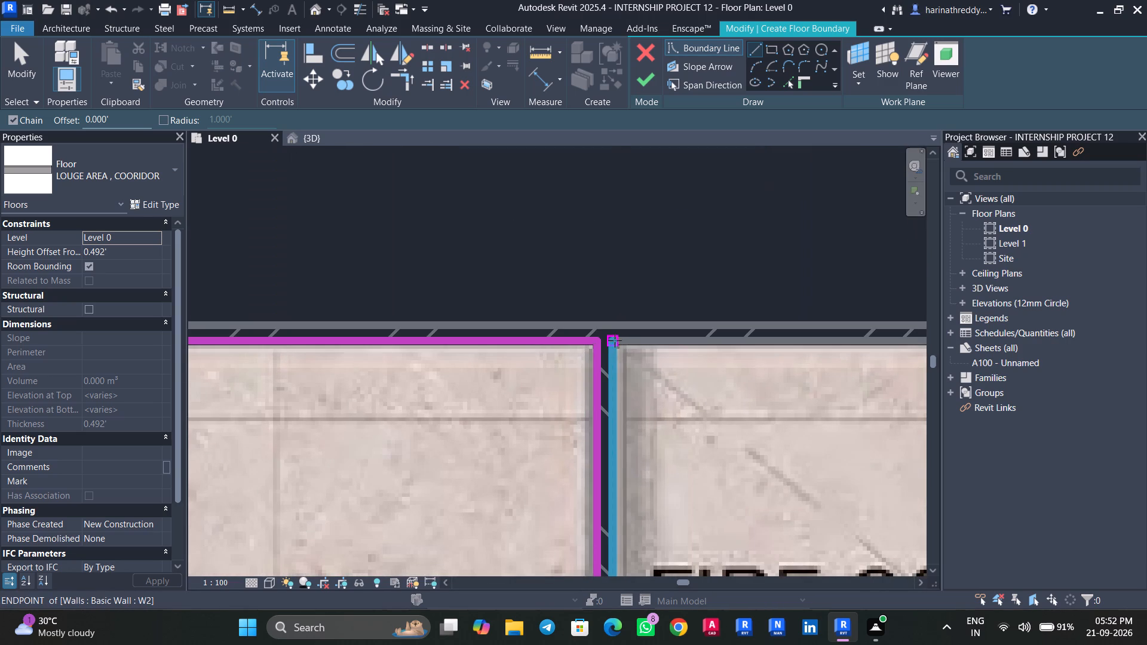
pyautogui.click(615, 340)
pyautogui.scroll(-5, 709, 340)
pyautogui.moveTo(709, 340); pyautogui.dragTo(492, 374, button='middle')
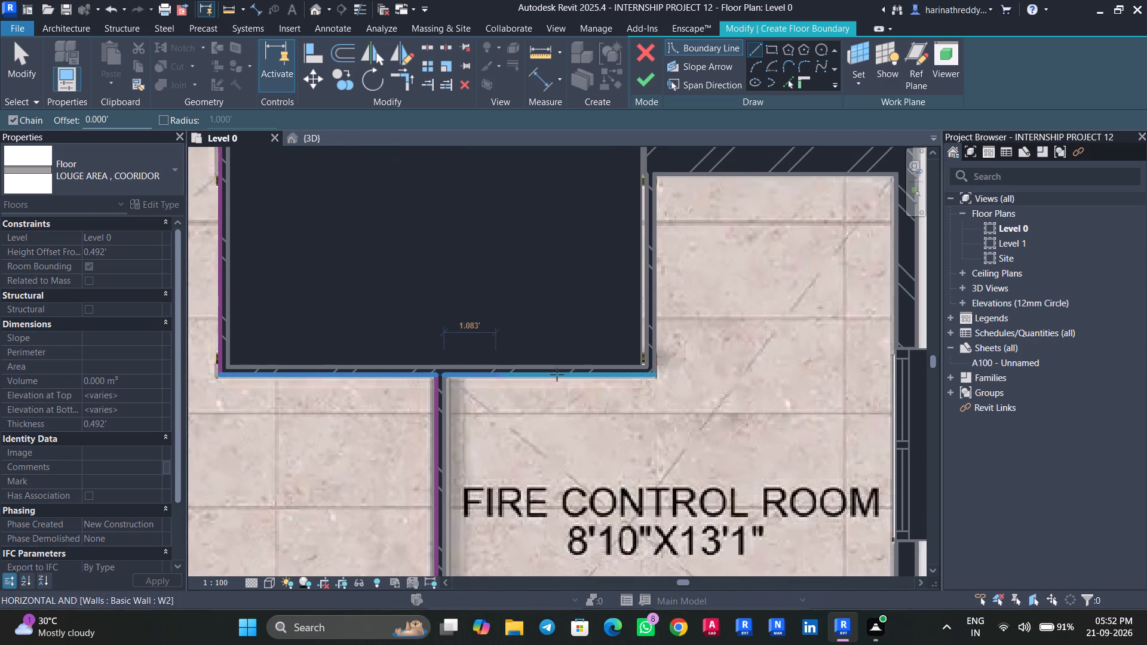
pyautogui.click(655, 376)
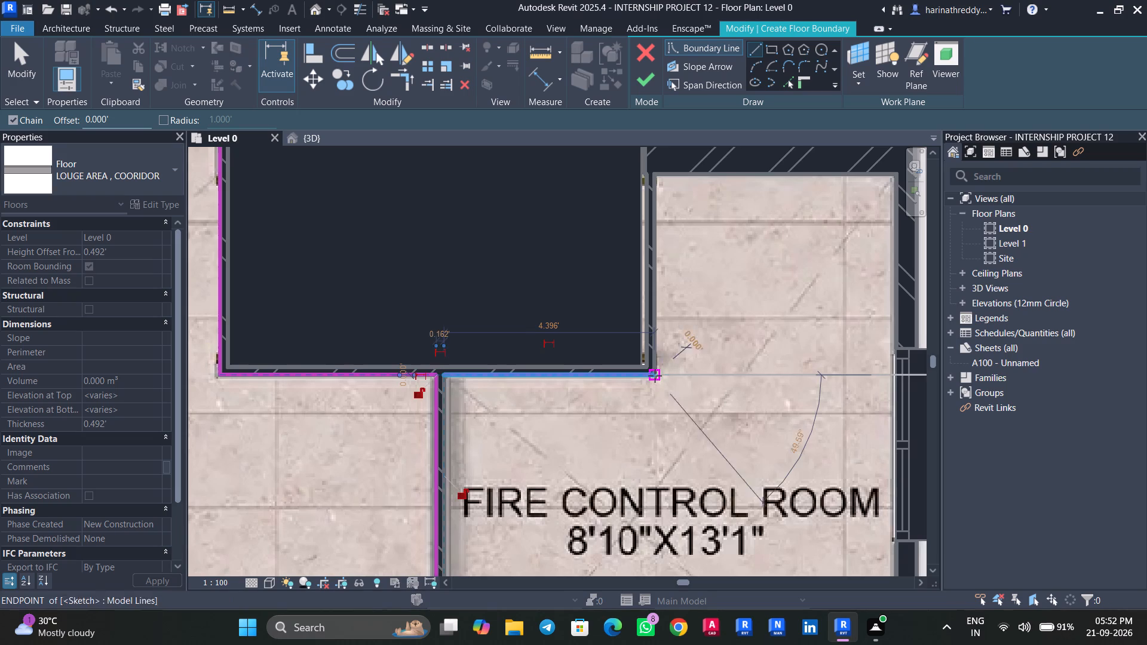
pyautogui.click(657, 176)
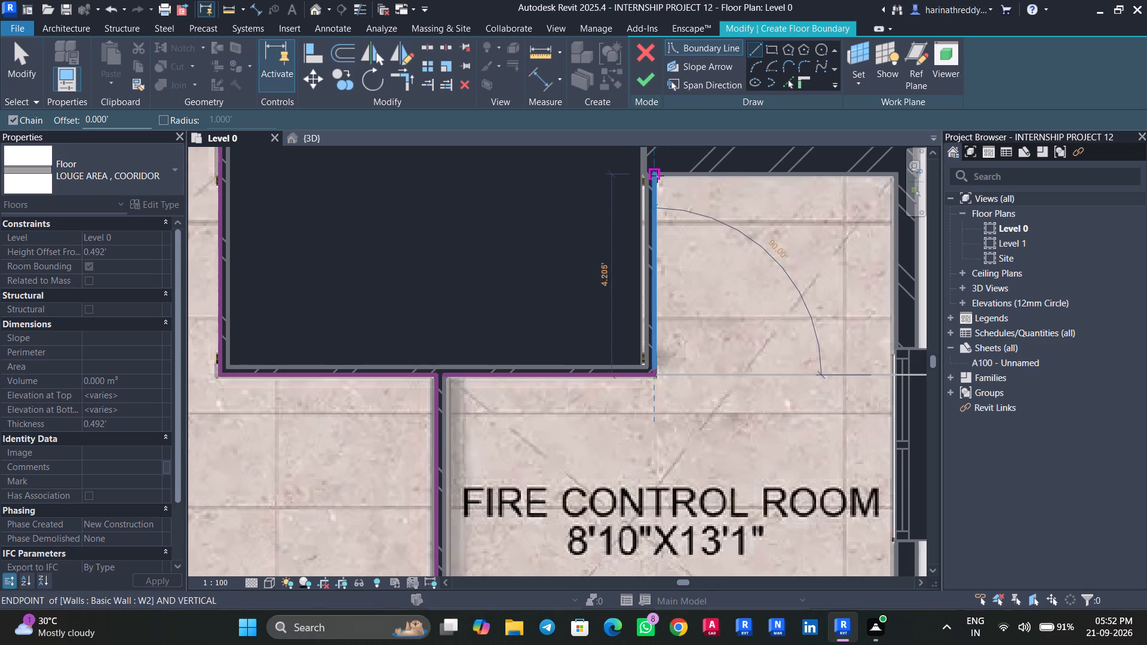
pyautogui.click(895, 174)
# Continue the fire control room boundary down the entry-side wall to the outer corner, and along the outer wall to its jog.
pyautogui.scroll(-4, 901, 328)
pyautogui.middleClick(903, 336)
pyautogui.moveTo(903, 336); pyautogui.dragTo(842, 241, button='middle')
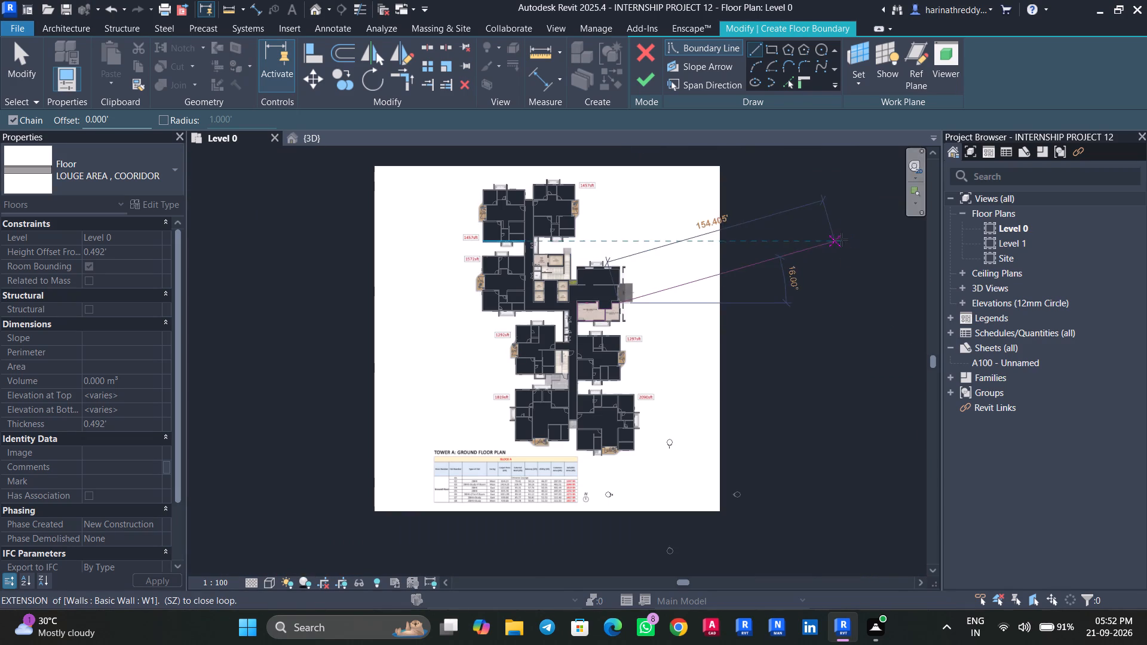
pyautogui.scroll(14, 631, 343)
pyautogui.scroll(2, 603, 286)
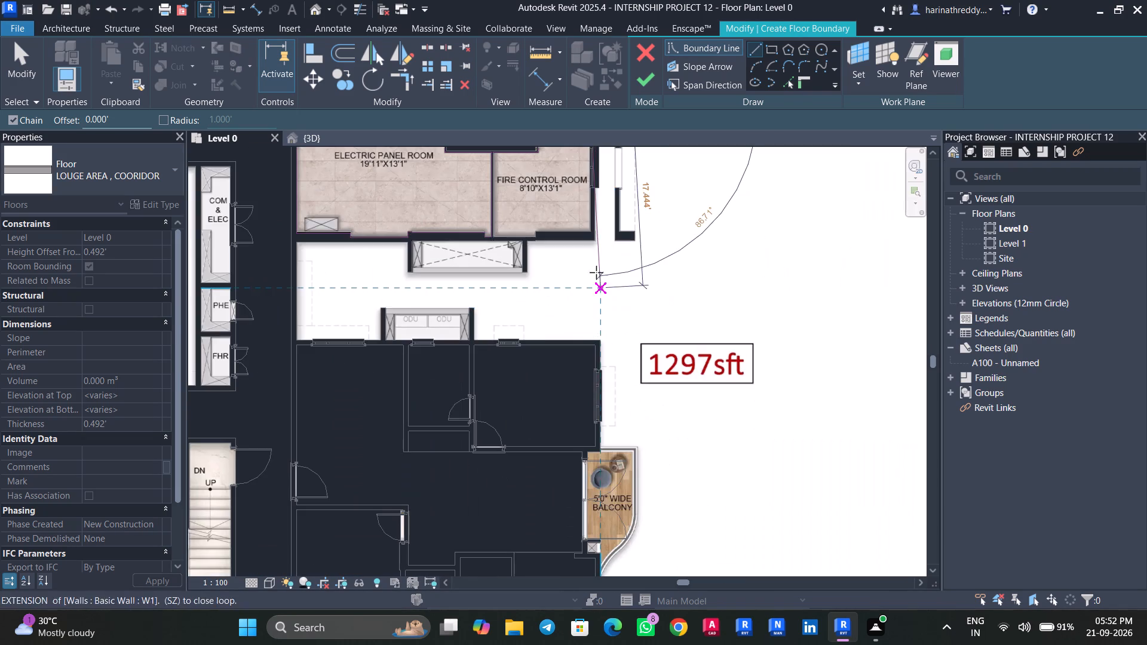
pyautogui.scroll(3, 596, 272)
pyautogui.moveTo(594, 266); pyautogui.dragTo(641, 484, button='middle')
pyautogui.scroll(5, 622, 406)
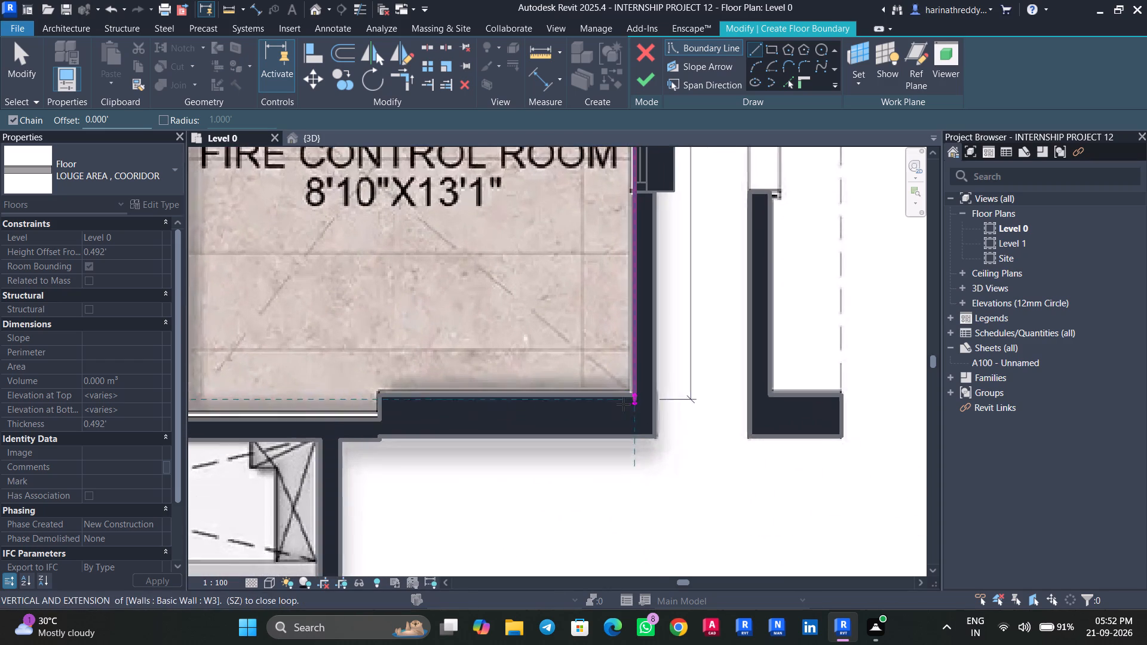
pyautogui.scroll(2, 623, 404)
pyautogui.click(634, 392)
pyautogui.scroll(-2, 486, 389)
pyautogui.moveTo(486, 389); pyautogui.dragTo(770, 396, button='middle')
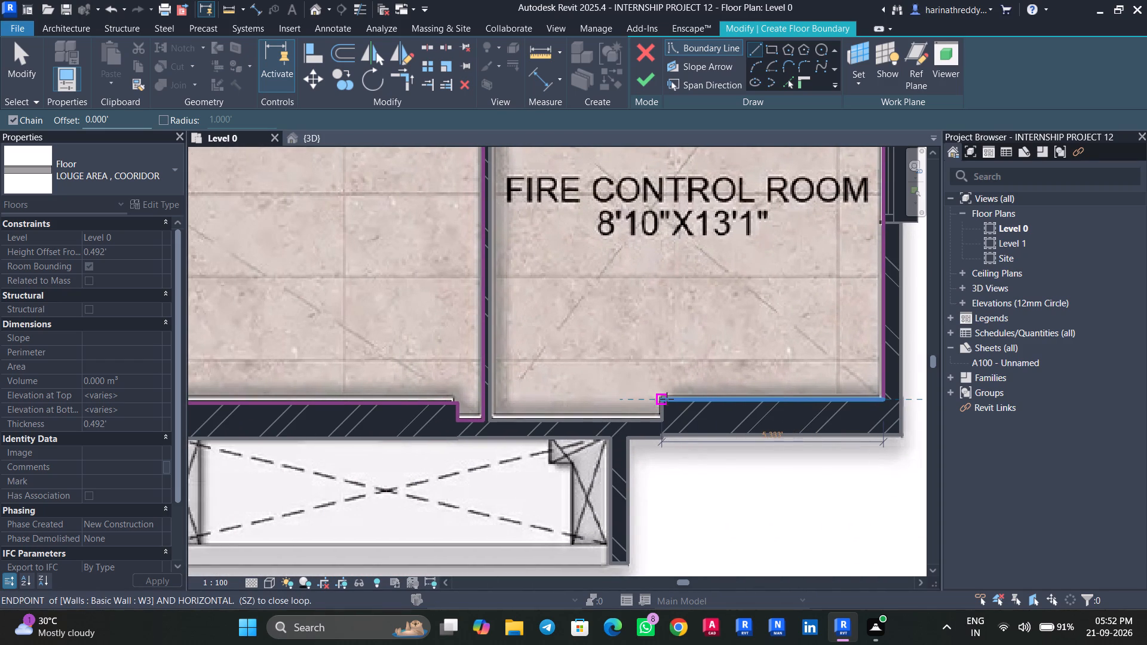
pyautogui.click(664, 399)
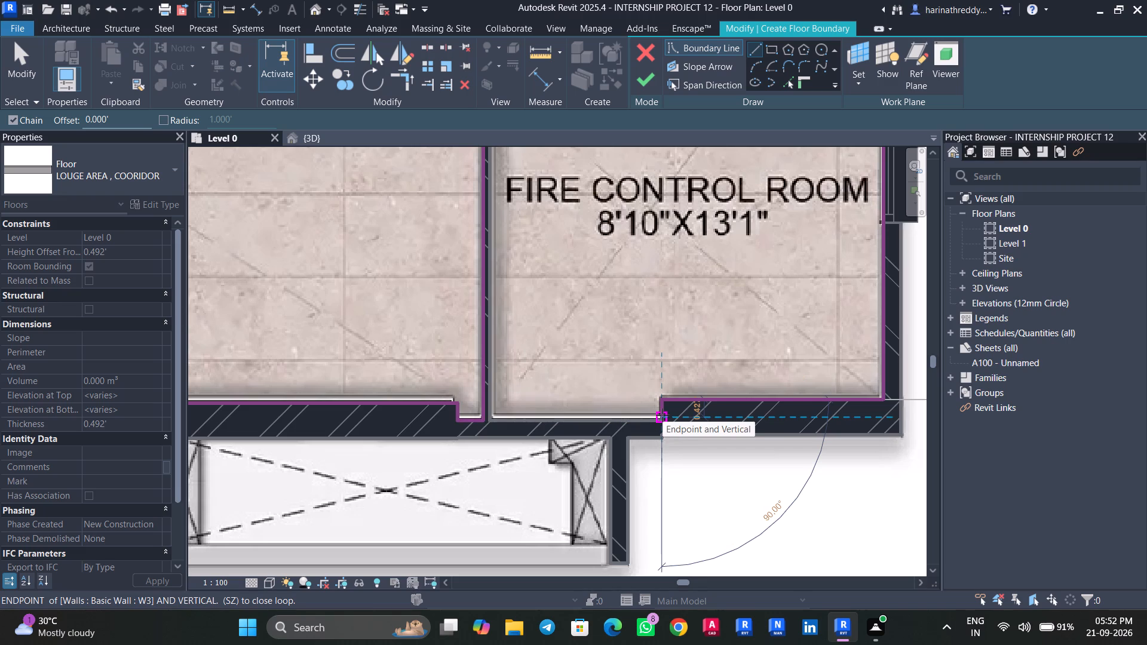
# Step the boundary about 0.43 ft into the wall recess, follow it to the partition, and close the fire control room along the partition.
pyautogui.scroll(6, 663, 415)
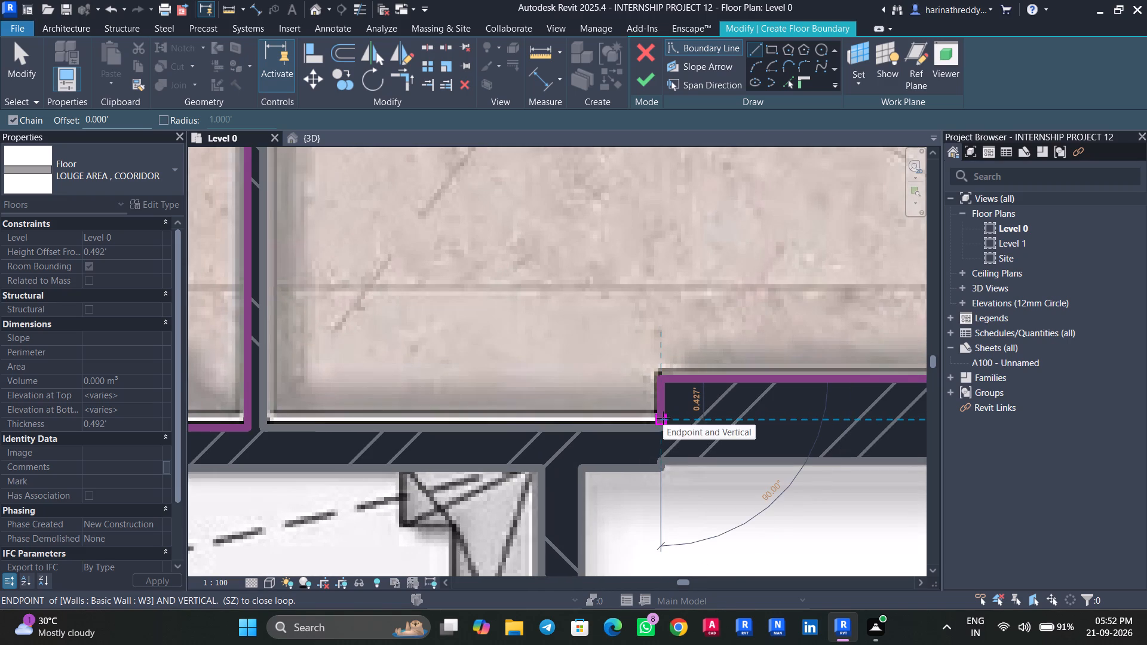
pyautogui.click(664, 428)
pyautogui.scroll(-1, 535, 452)
pyautogui.moveTo(533, 452); pyautogui.dragTo(814, 431, button='middle')
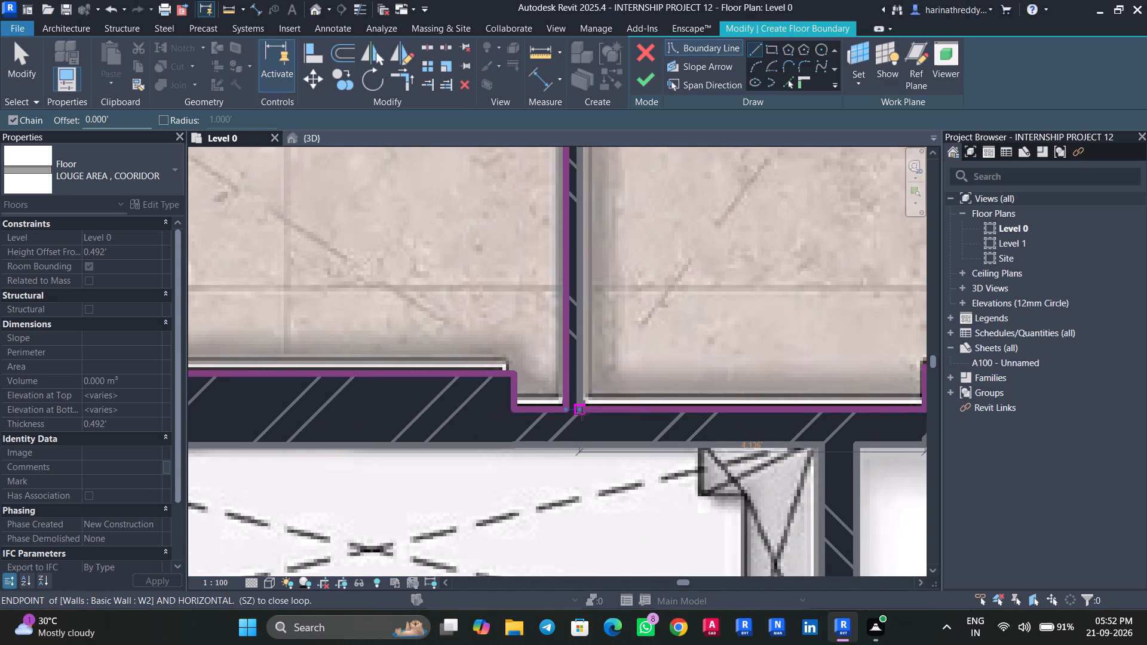
pyautogui.click(580, 412)
pyautogui.scroll(-1, 590, 309)
pyautogui.moveTo(590, 309); pyautogui.dragTo(605, 385, button='middle')
pyautogui.moveTo(610, 404); pyautogui.dragTo(637, 535, button='middle')
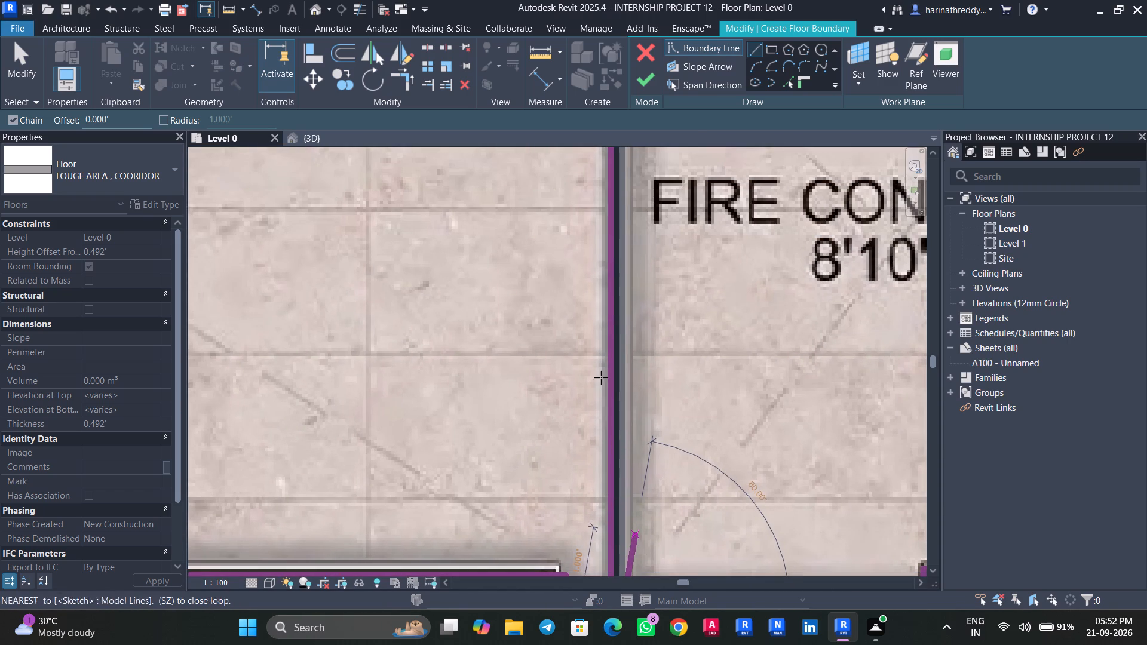
pyautogui.scroll(-1, 612, 308)
pyautogui.moveTo(612, 308); pyautogui.dragTo(712, 644, button='middle')
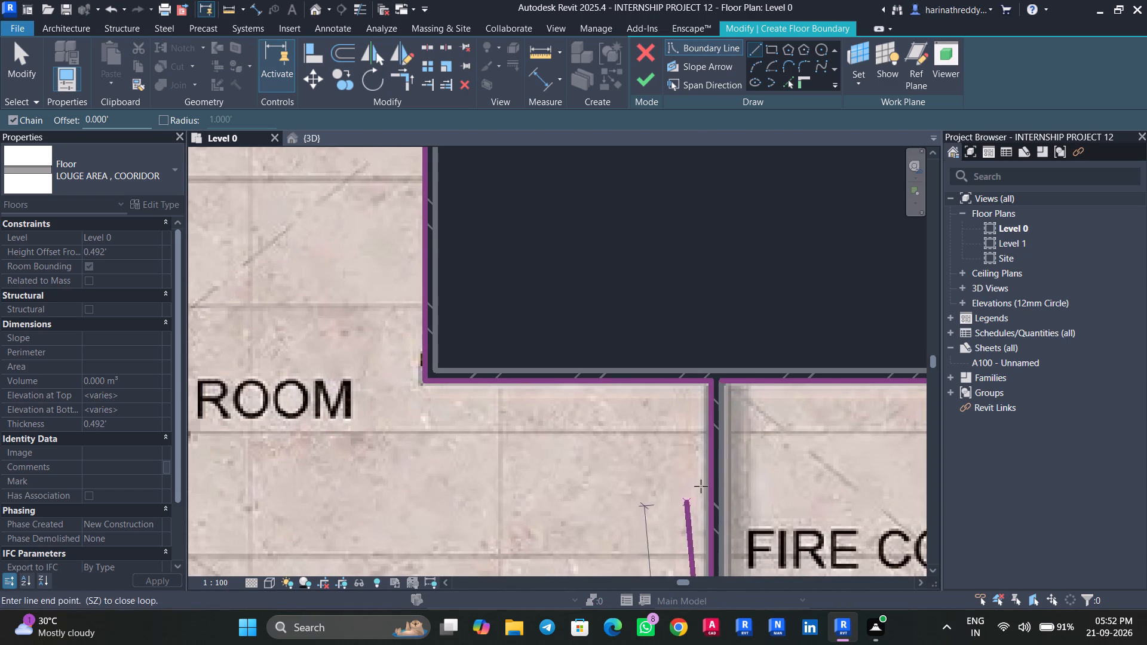
pyautogui.click(723, 380)
# Draw a closed rectangular boundary, about 6.83 ft wide, along the inner wall faces of the lift beside the PHE shaft.
pyautogui.scroll(-11, 745, 397)
pyautogui.moveTo(745, 411); pyautogui.dragTo(739, 385, button='middle')
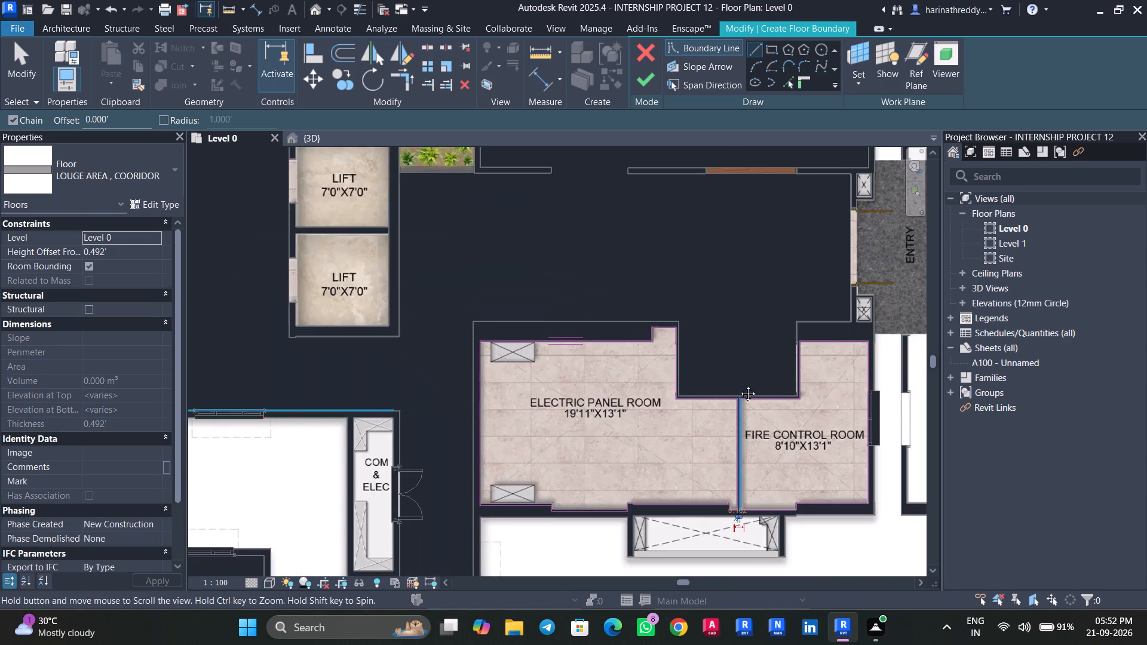
pyautogui.moveTo(739, 385); pyautogui.dragTo(693, 306, button='middle')
pyautogui.moveTo(765, 374); pyautogui.dragTo(734, 518, button='middle')
pyautogui.moveTo(710, 361); pyautogui.dragTo(734, 383, button='middle')
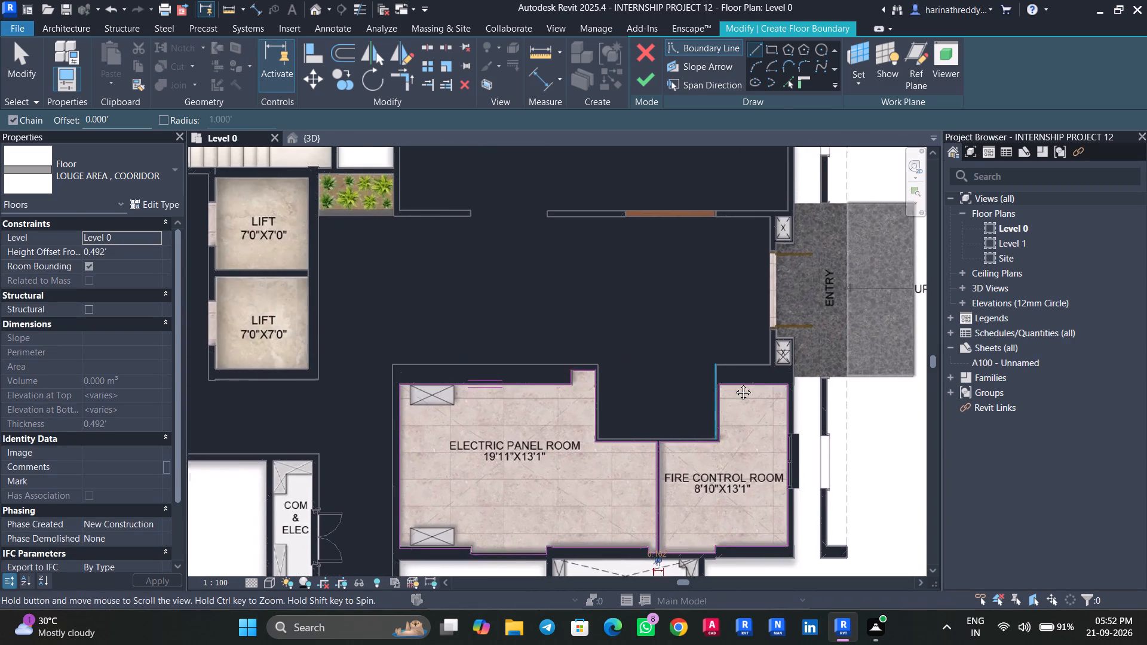
pyautogui.moveTo(734, 383); pyautogui.dragTo(1017, 464, button='middle')
pyautogui.moveTo(597, 343); pyautogui.dragTo(777, 324, button='middle')
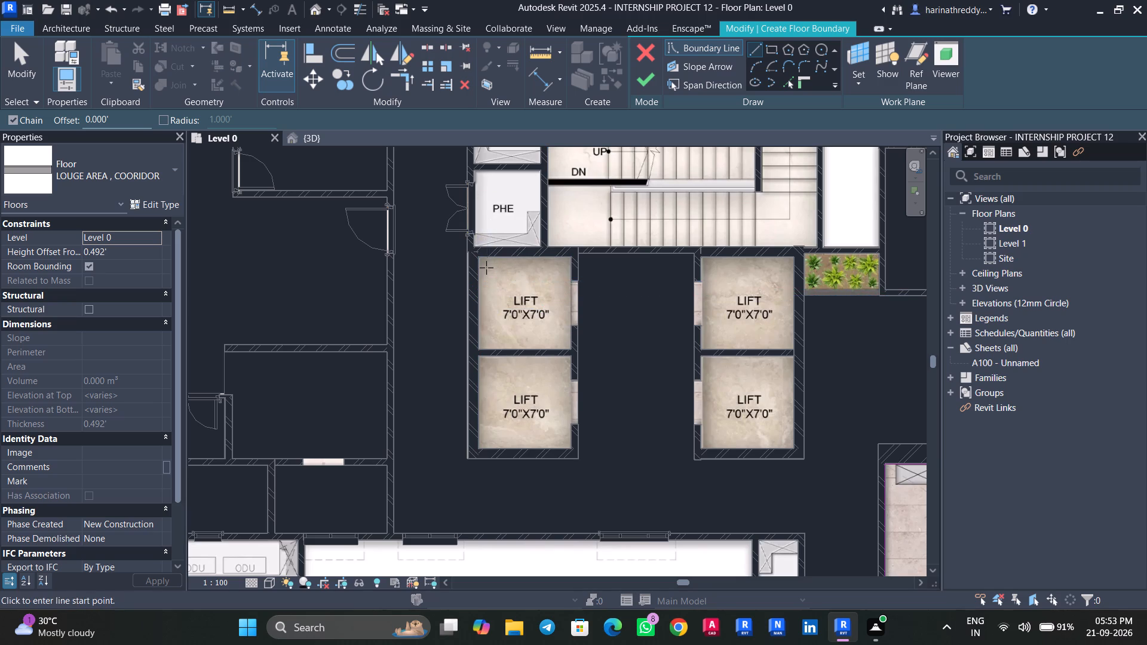
pyautogui.scroll(4, 486, 266)
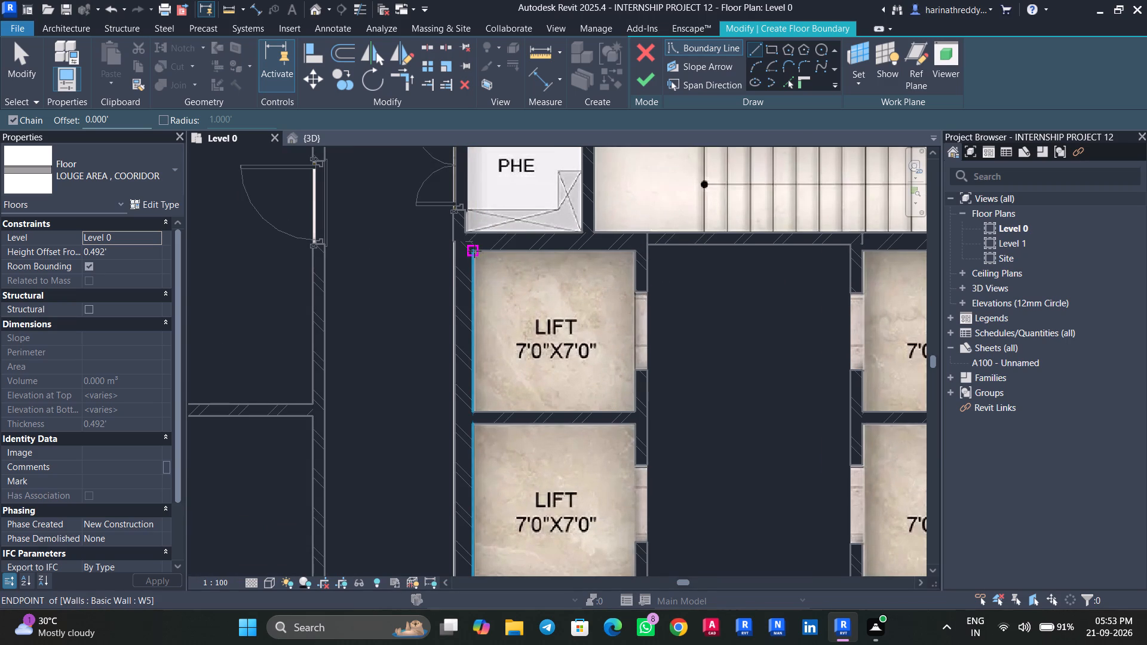
pyautogui.click(474, 251)
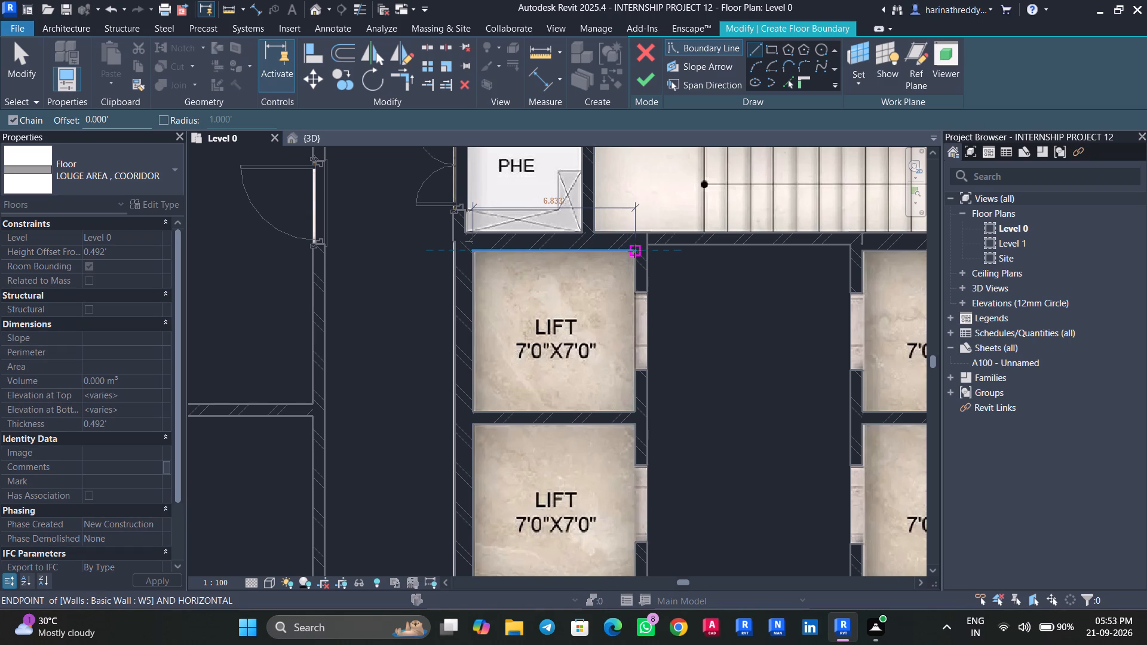
pyautogui.click(634, 251)
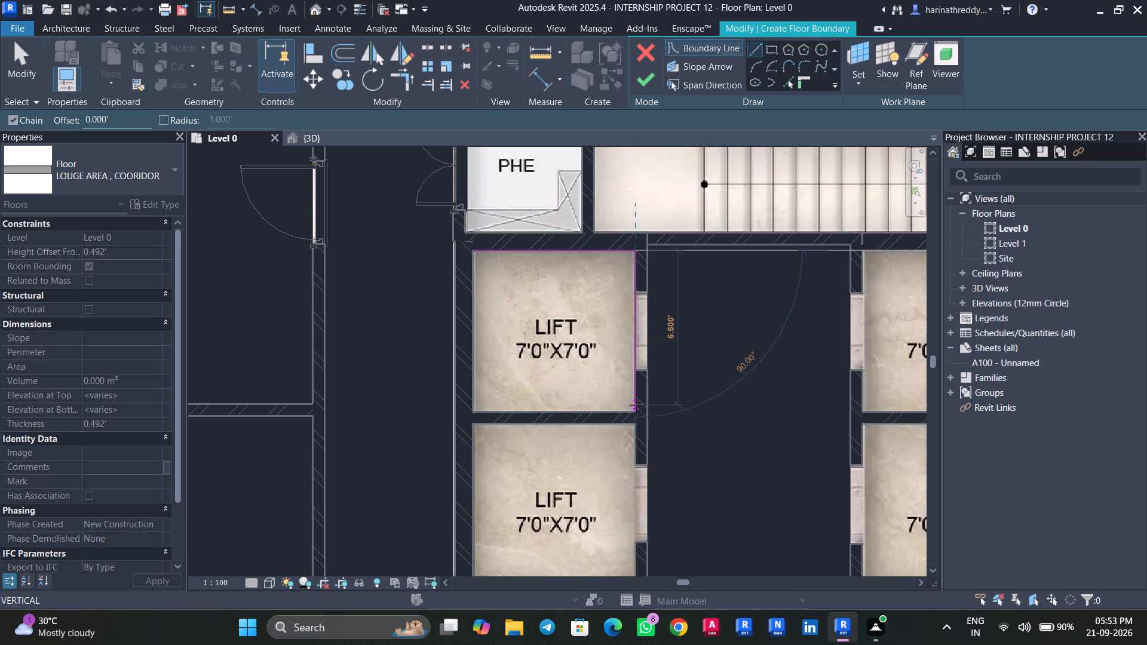
pyautogui.scroll(7, 636, 410)
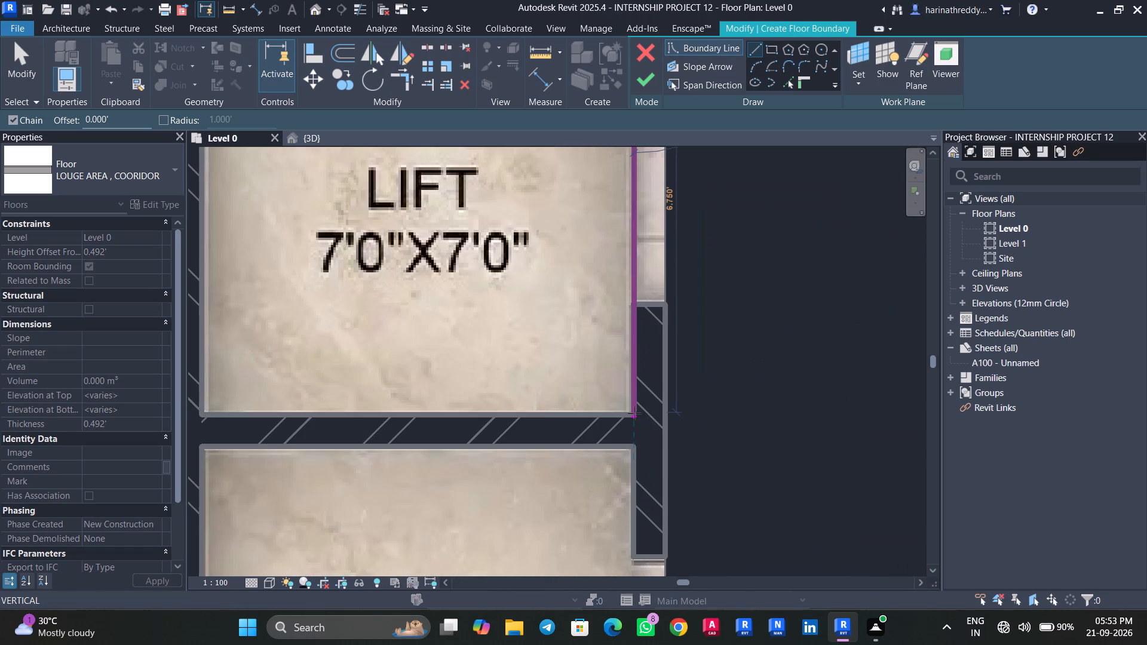
pyautogui.click(634, 414)
pyautogui.scroll(-3, 468, 411)
pyautogui.moveTo(468, 411); pyautogui.dragTo(640, 401, button='middle')
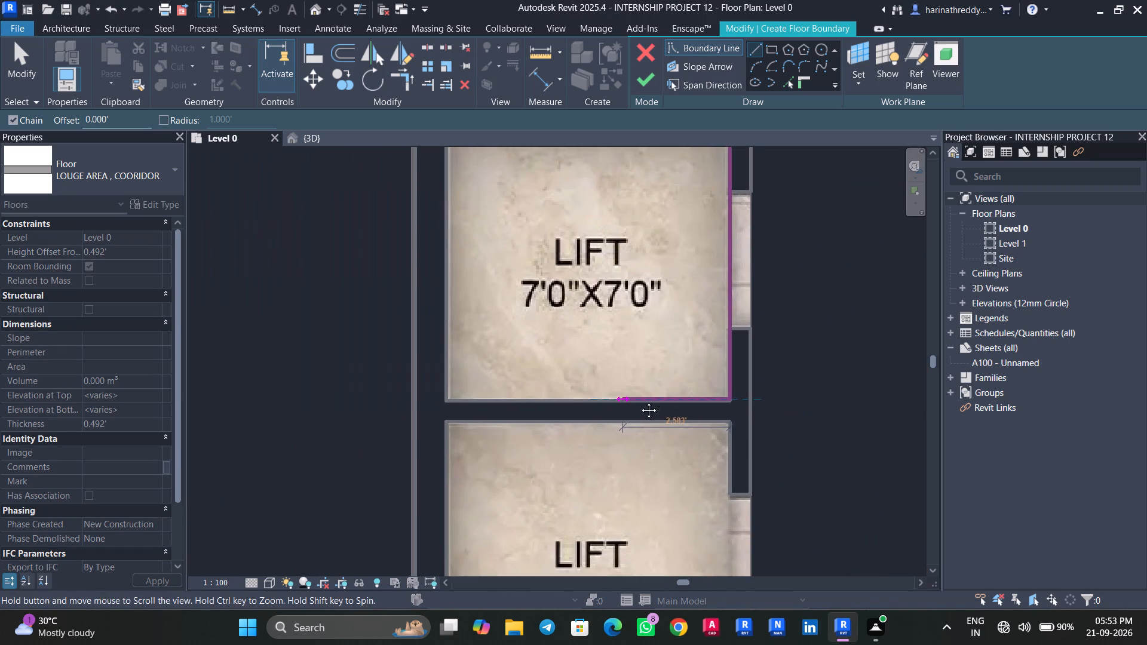
pyautogui.moveTo(640, 401); pyautogui.dragTo(647, 402, button='middle')
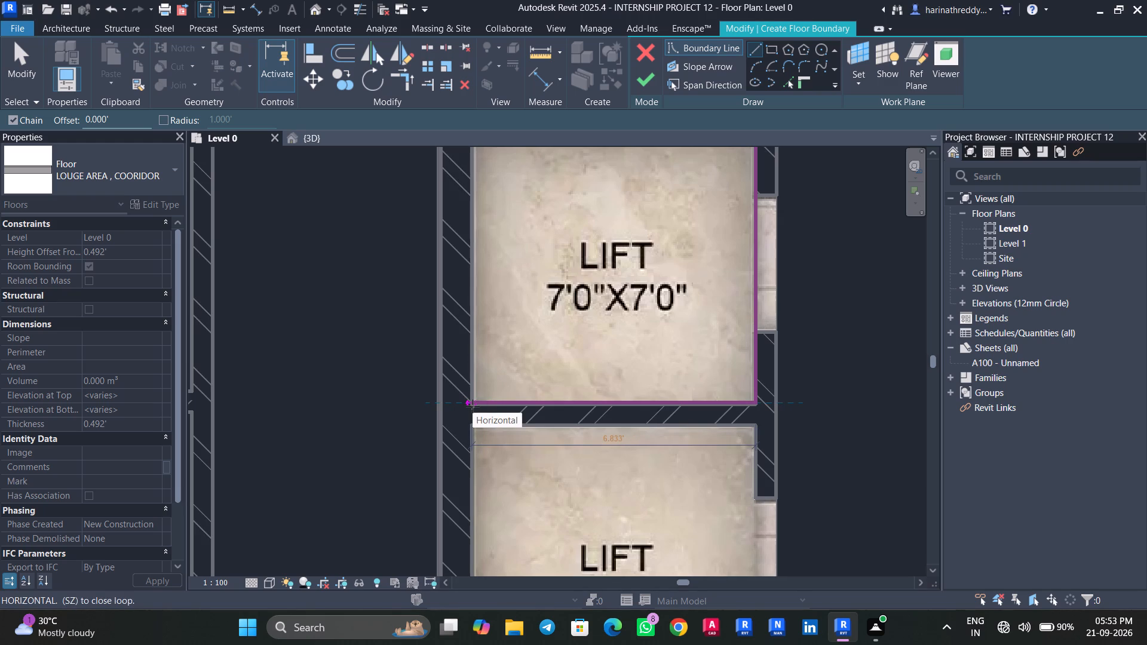
pyautogui.scroll(4, 473, 406)
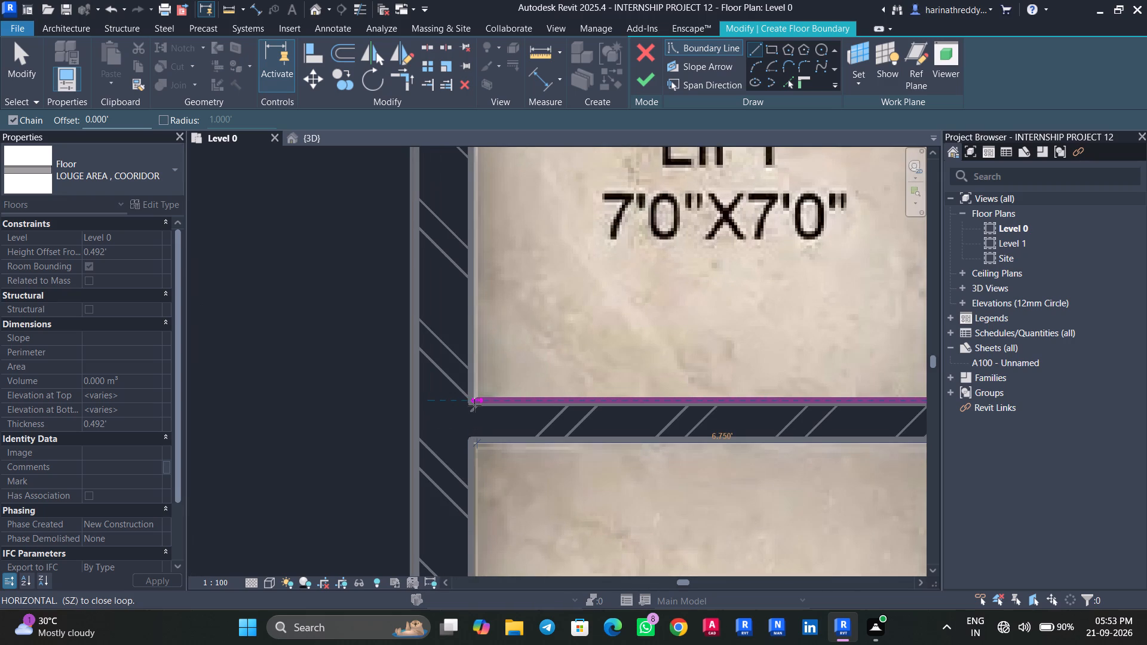
pyautogui.click(473, 406)
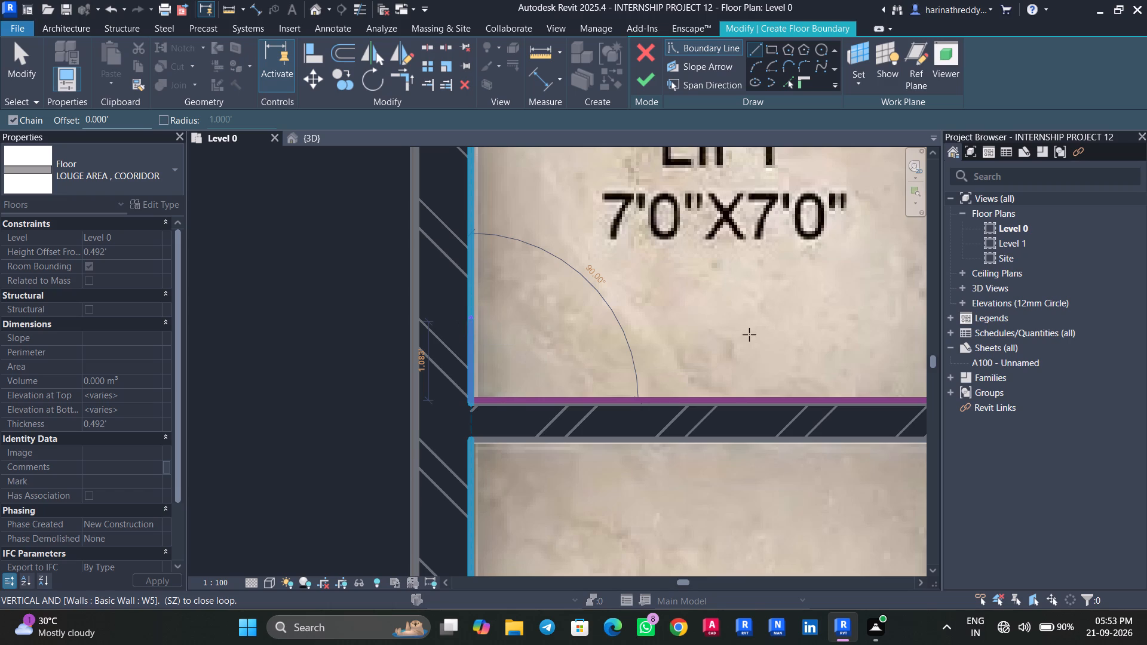
pyautogui.scroll(-3, 504, 216)
pyautogui.moveTo(502, 215); pyautogui.dragTo(494, 534, button='middle')
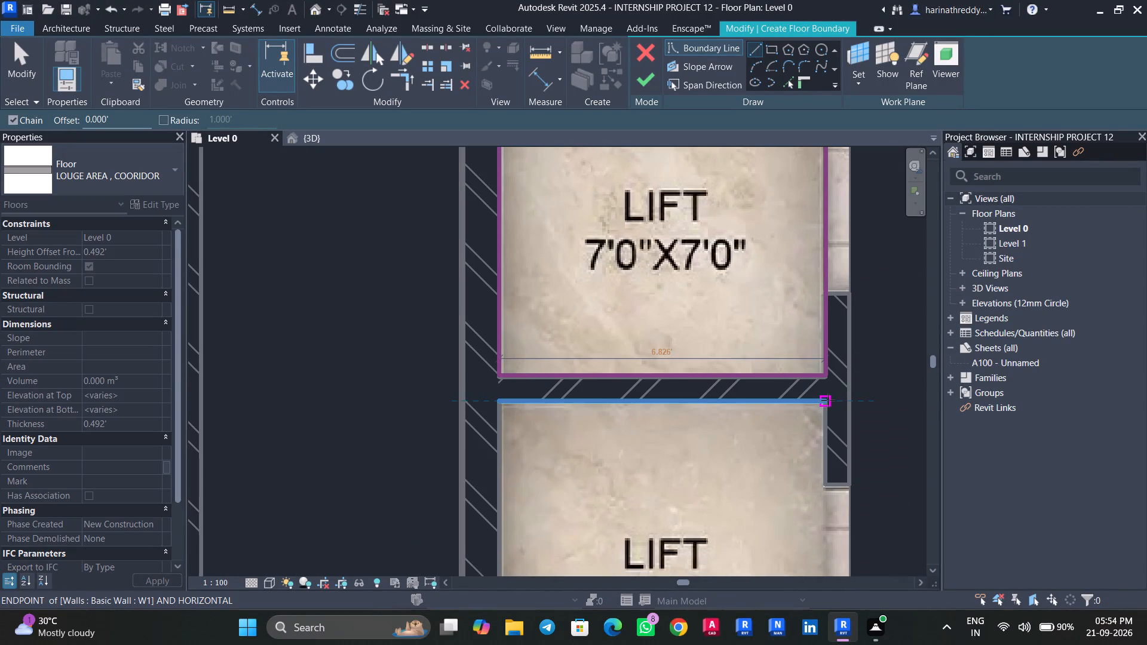
# Sketch the adjacent lift's boundary along the dividing wall, about 1.75 ft down the door wall, and out around the 3.25 ft door opening.
pyautogui.click(828, 400)
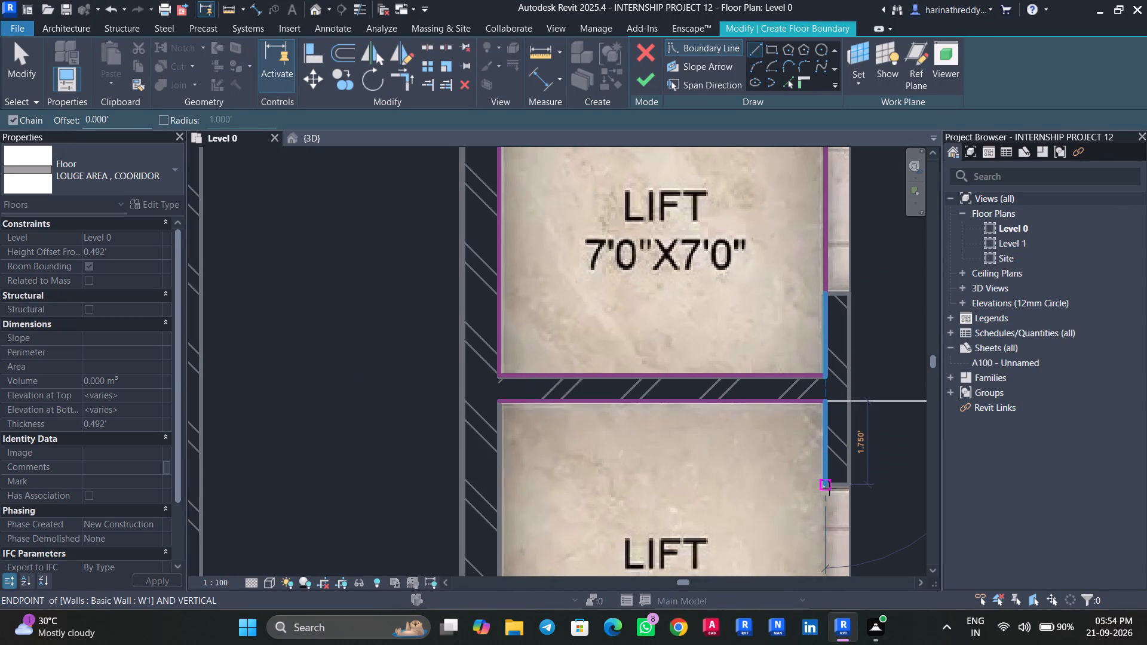
pyautogui.click(829, 489)
pyautogui.click(849, 488)
pyautogui.scroll(-2, 847, 531)
pyautogui.moveTo(847, 532); pyautogui.dragTo(845, 531, button='middle')
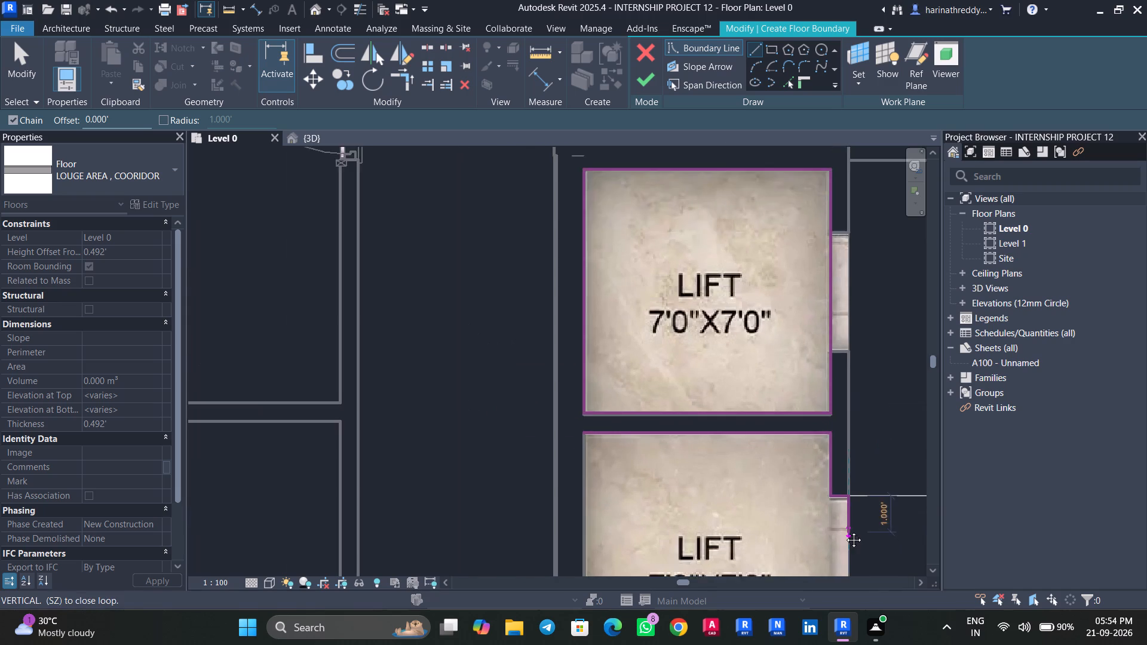
pyautogui.moveTo(845, 531); pyautogui.dragTo(807, 383, button='middle')
pyautogui.scroll(3, 810, 466)
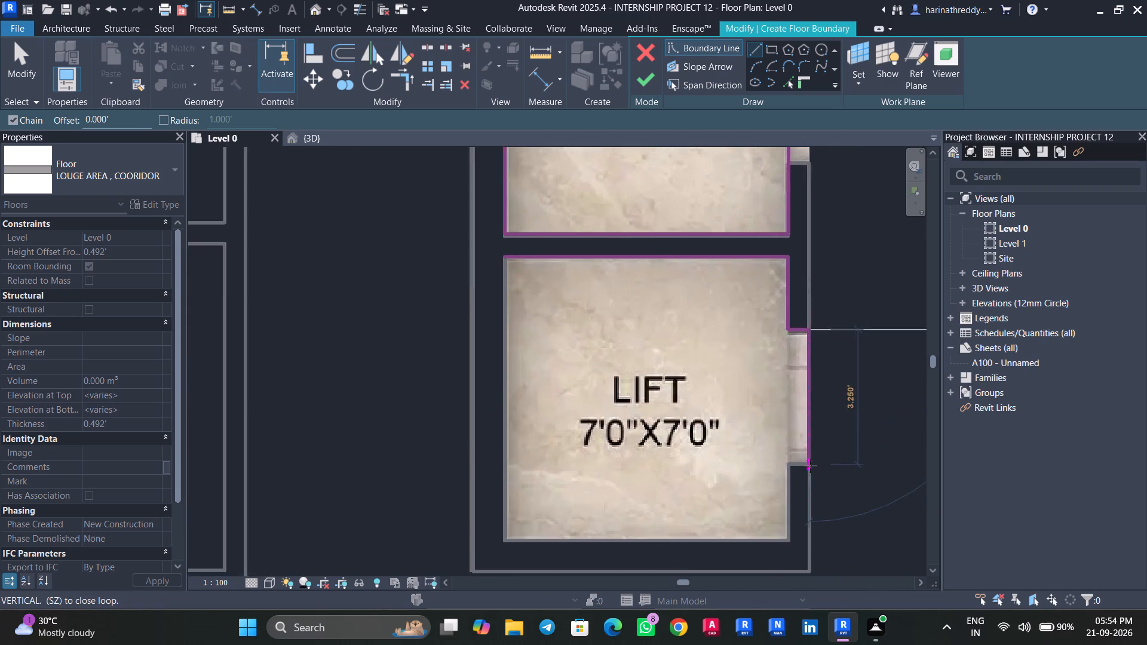
pyautogui.scroll(6, 810, 466)
pyautogui.click(810, 462)
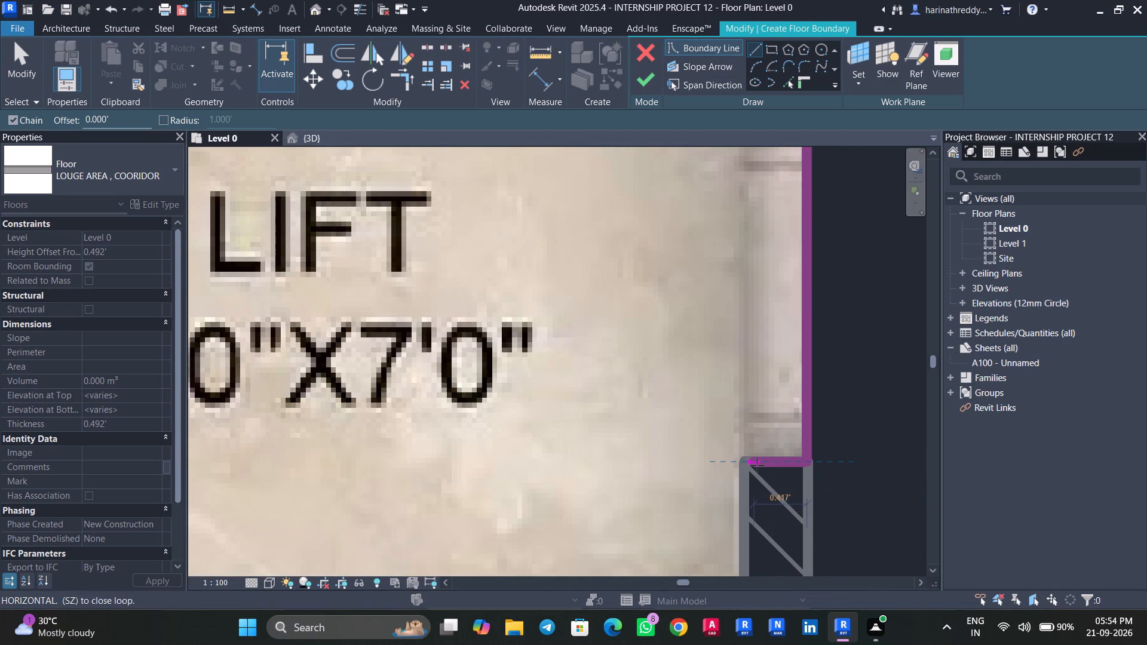
pyautogui.click(747, 465)
# Close that lift's boundary with about 1.83 ft along the door wall, the full end wall, and the rear wall.
pyautogui.scroll(-5, 747, 465)
pyautogui.moveTo(746, 466); pyautogui.dragTo(736, 372, button='middle')
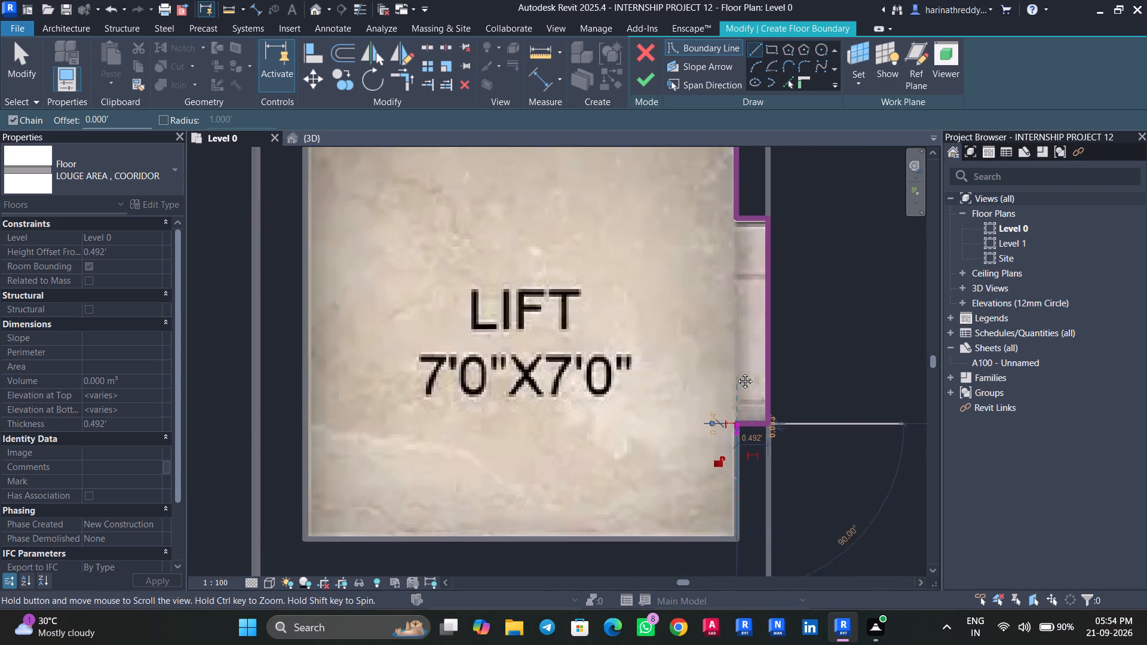
pyautogui.moveTo(736, 372); pyautogui.dragTo(729, 217, button='middle')
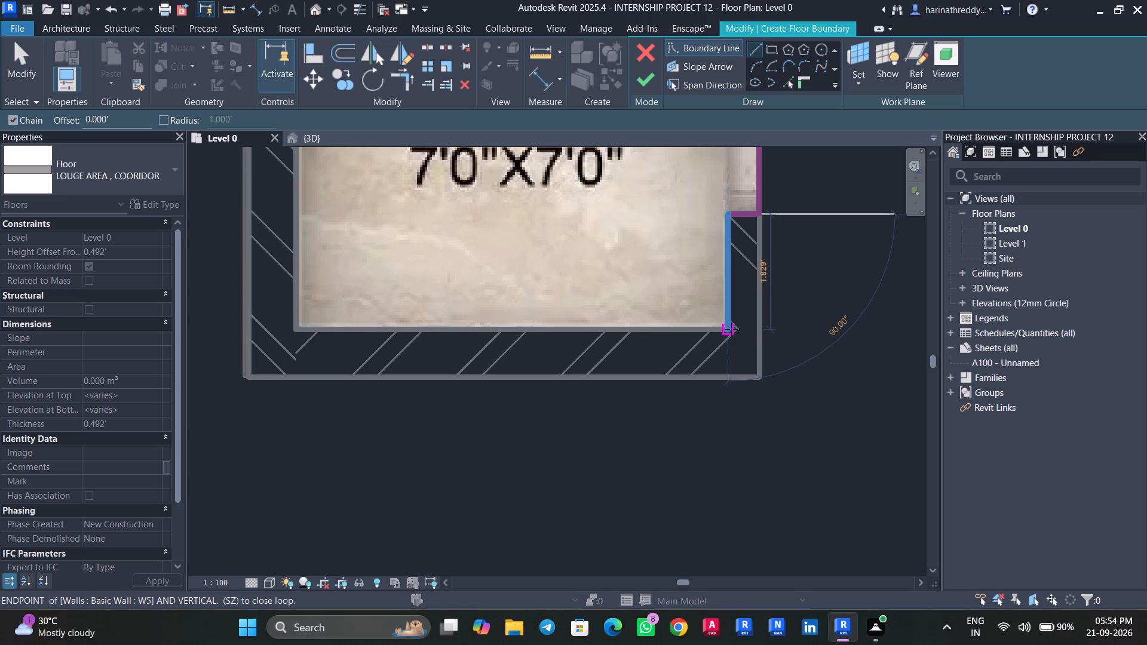
pyautogui.click(729, 329)
pyautogui.scroll(-2, 590, 327)
pyautogui.moveTo(590, 327); pyautogui.dragTo(866, 343, button='middle')
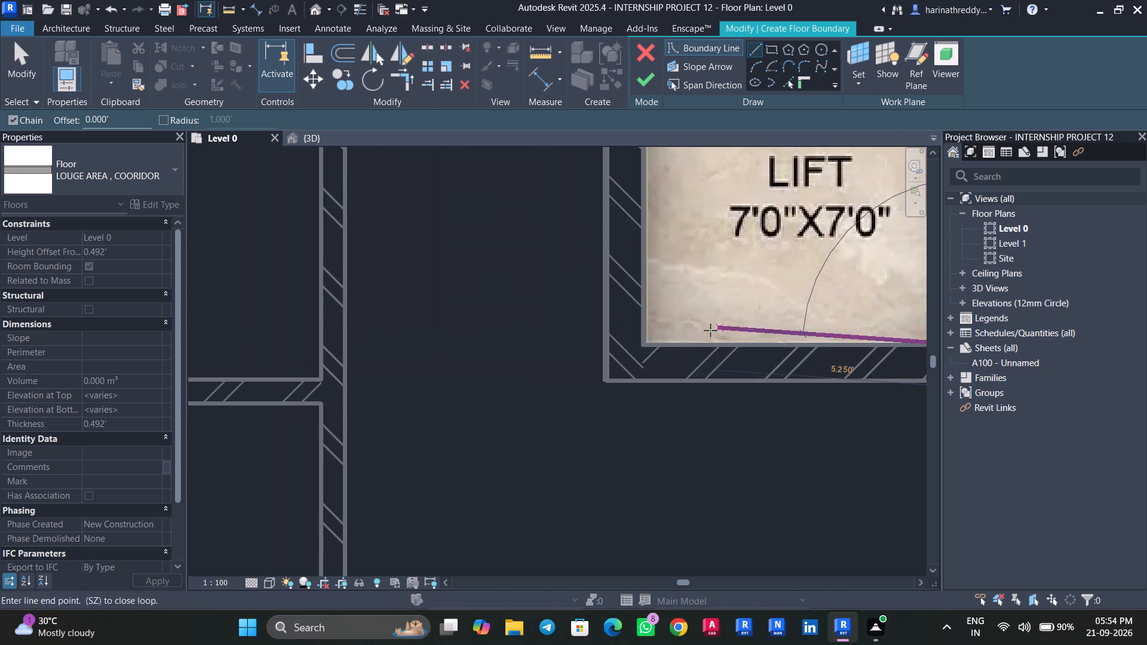
pyautogui.click(643, 345)
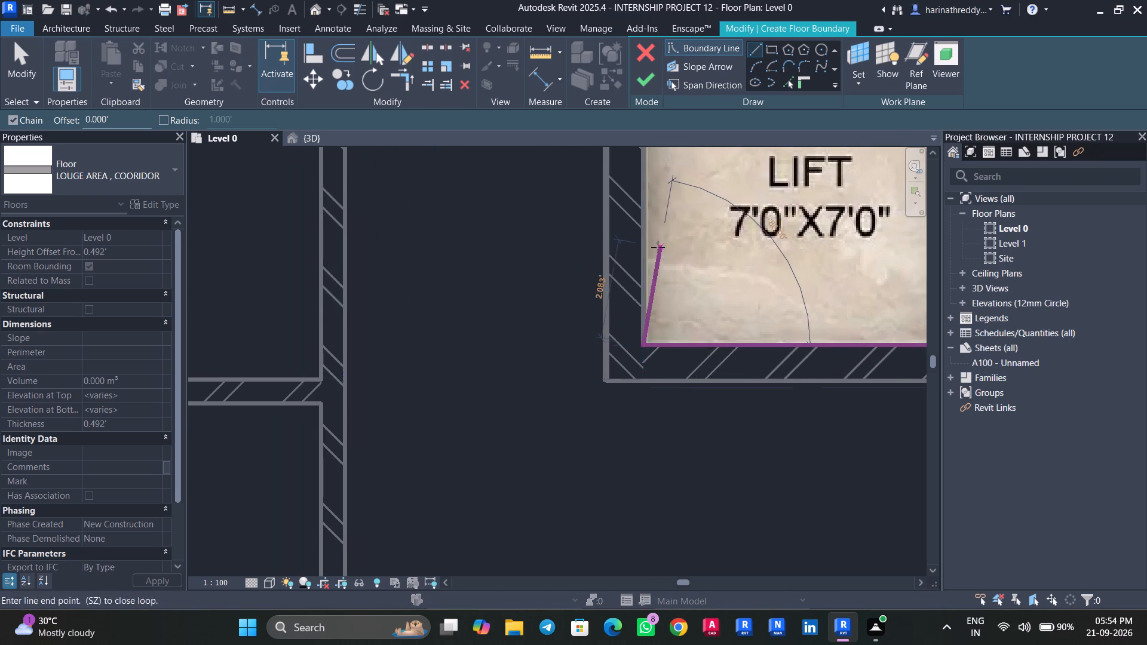
pyautogui.moveTo(658, 247); pyautogui.dragTo(686, 575, button='middle')
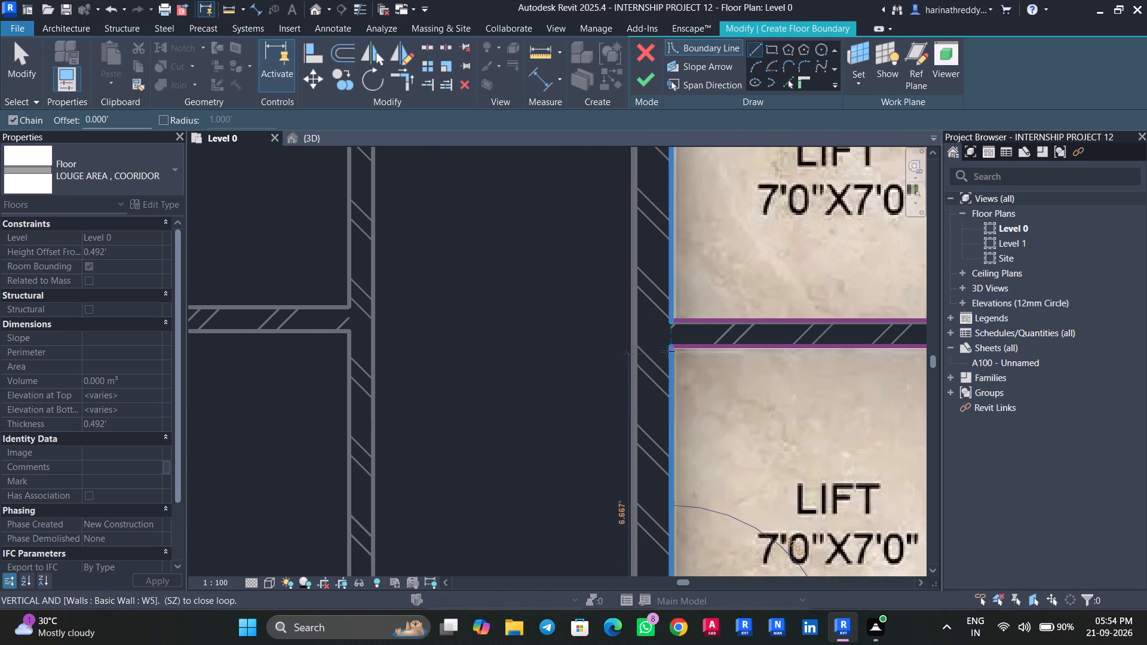
pyautogui.click(673, 346)
# Draw a closed rectangular boundary, about 6.83 ft wide, along the inner wall faces of the 7'0"X7'0" lift beside the planter.
pyautogui.scroll(-11, 717, 372)
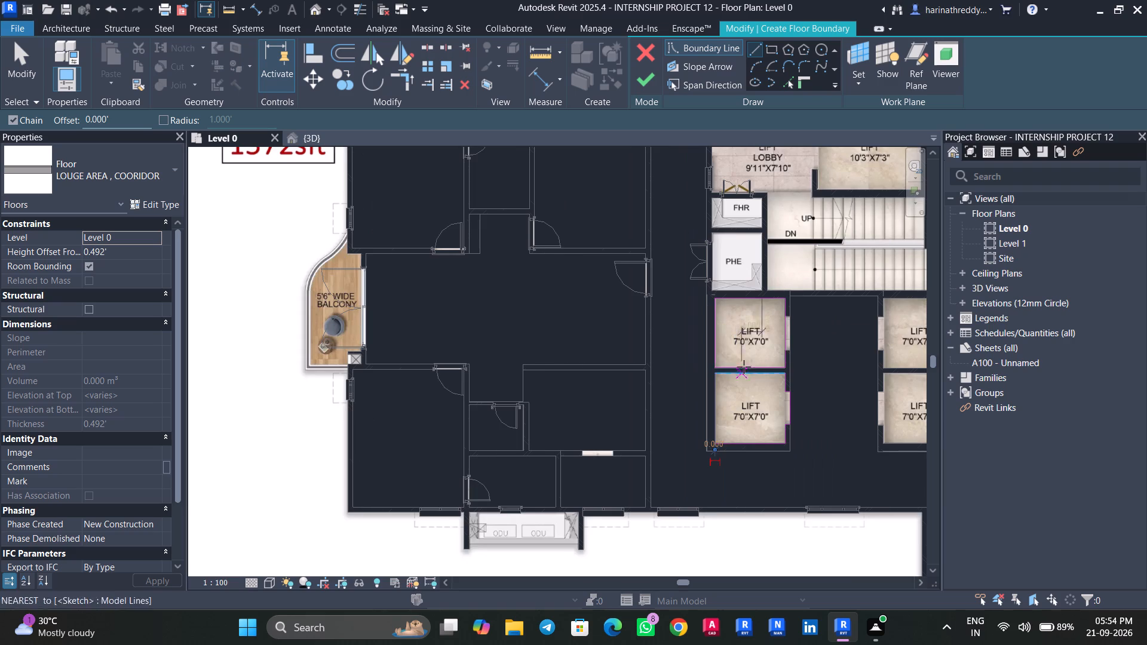
pyautogui.moveTo(744, 367); pyautogui.dragTo(570, 431, button='middle')
pyautogui.scroll(5, 796, 383)
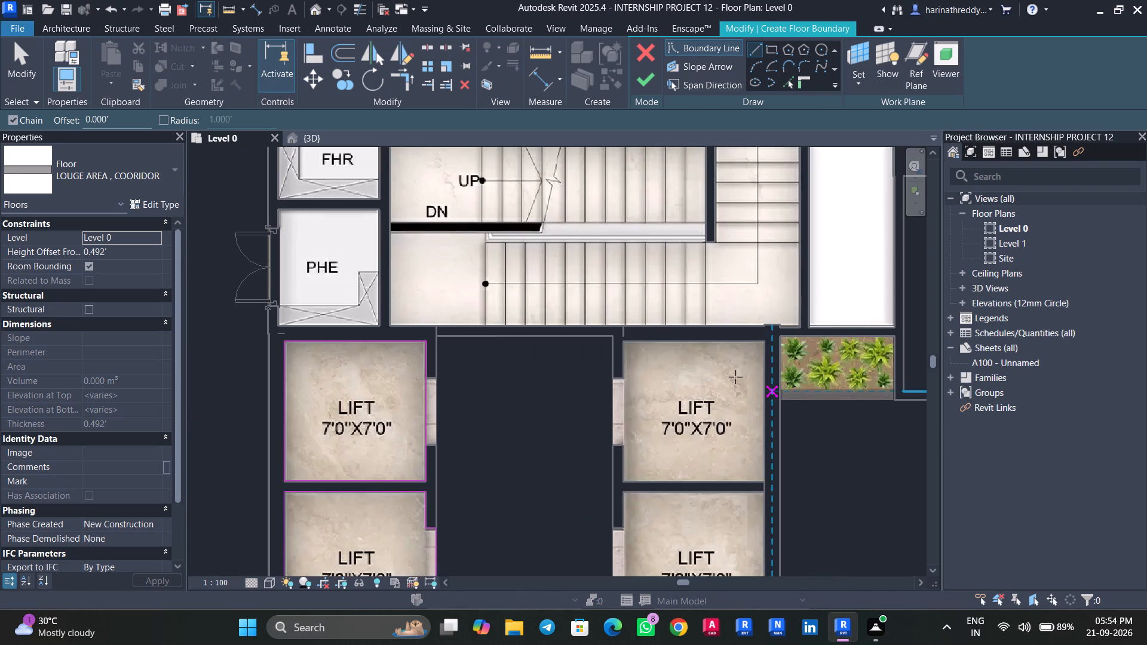
pyautogui.scroll(5, 667, 354)
pyautogui.moveTo(663, 354); pyautogui.dragTo(710, 298, button='middle')
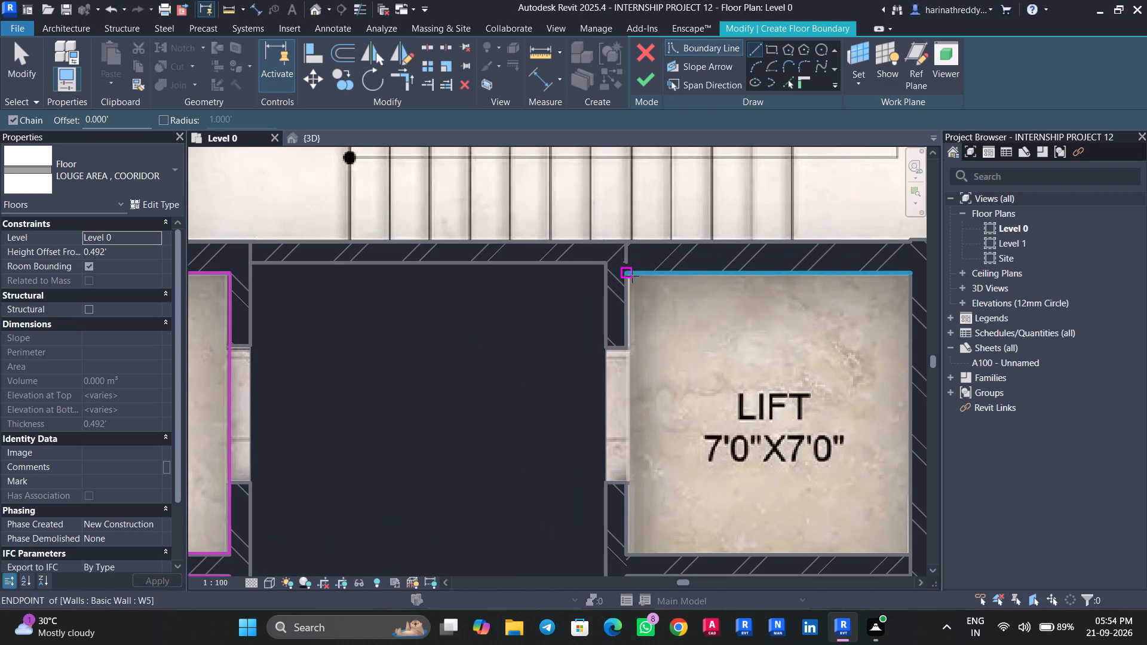
pyautogui.click(627, 276)
pyautogui.moveTo(743, 278); pyautogui.dragTo(550, 263, button='middle')
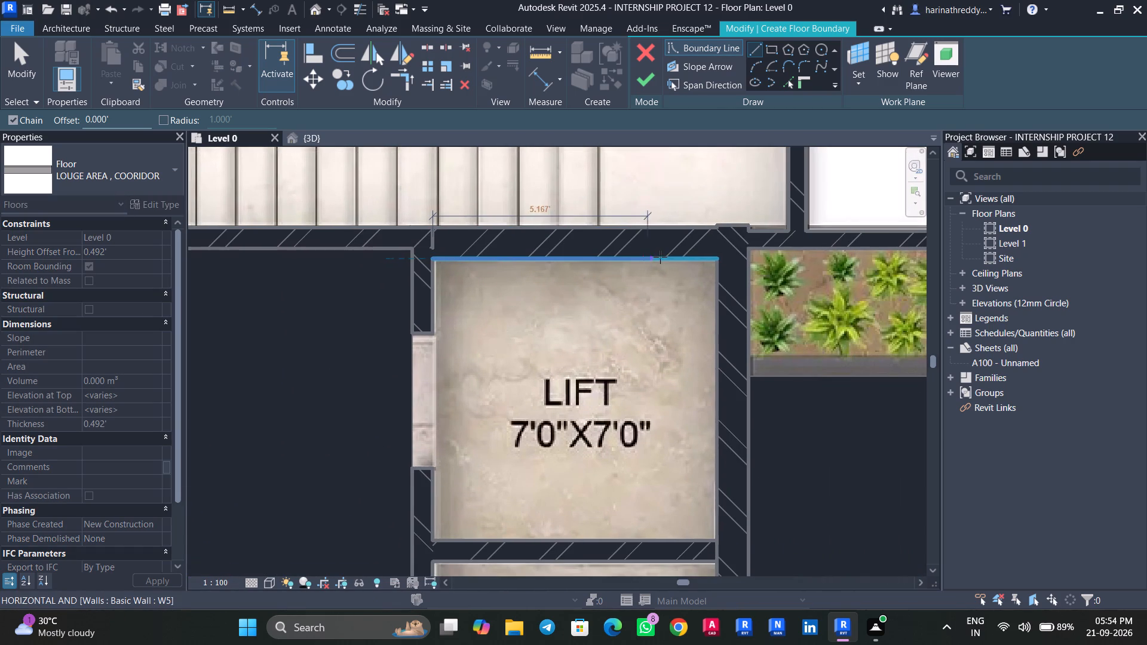
pyautogui.click(716, 259)
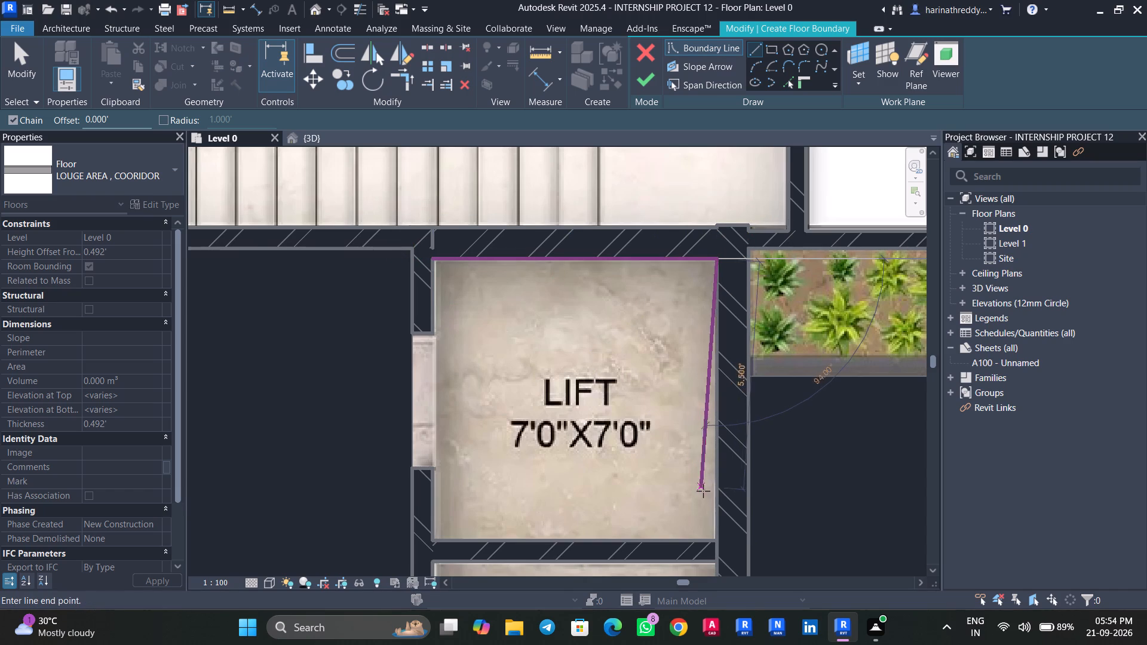
pyautogui.click(717, 540)
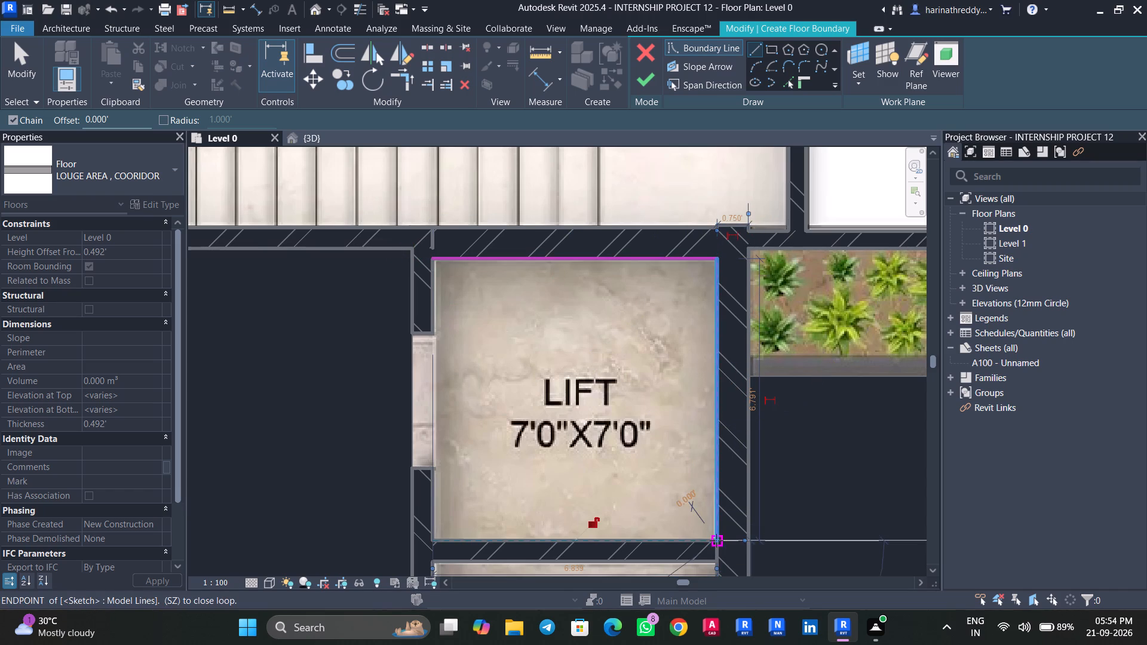
pyautogui.click(433, 538)
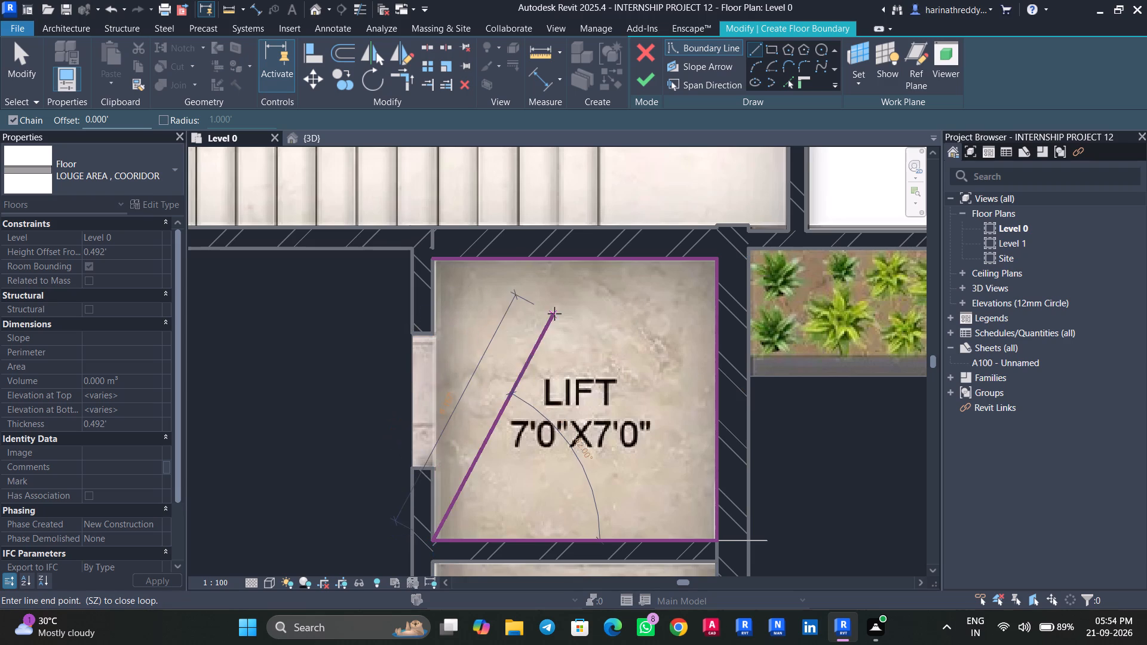
pyautogui.click(431, 259)
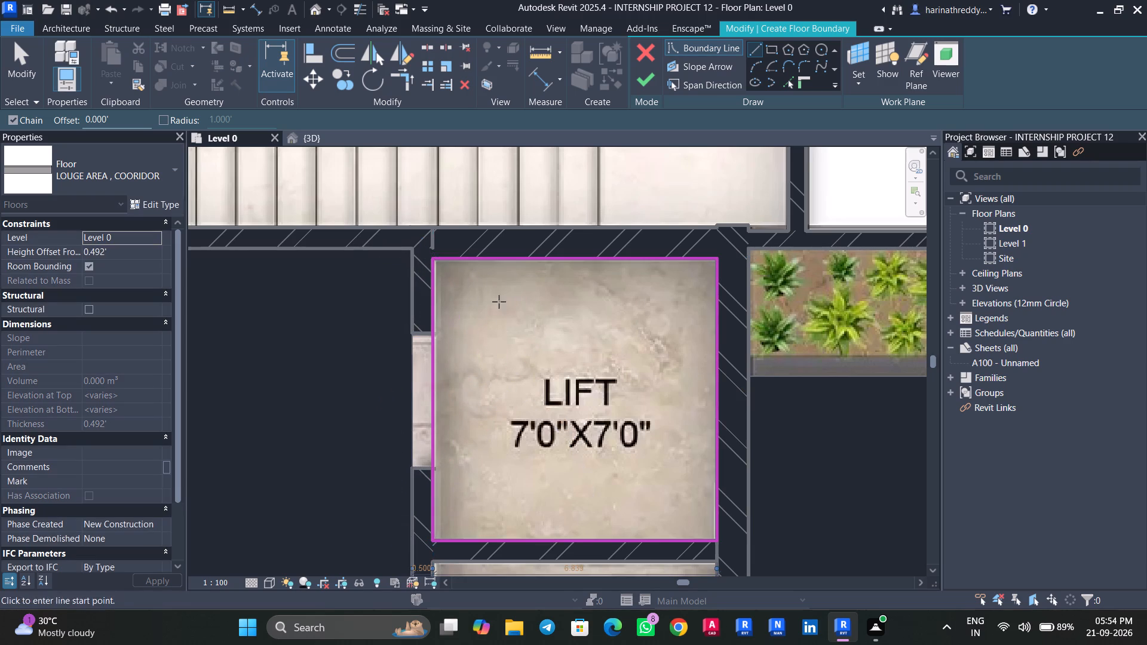
# Sketch the boundary of the adjacent lift below it along the dividing wall and down the full rear wall opposite the door opening.
pyautogui.scroll(-7, 528, 337)
pyautogui.moveTo(529, 356); pyautogui.dragTo(517, 234, button='middle')
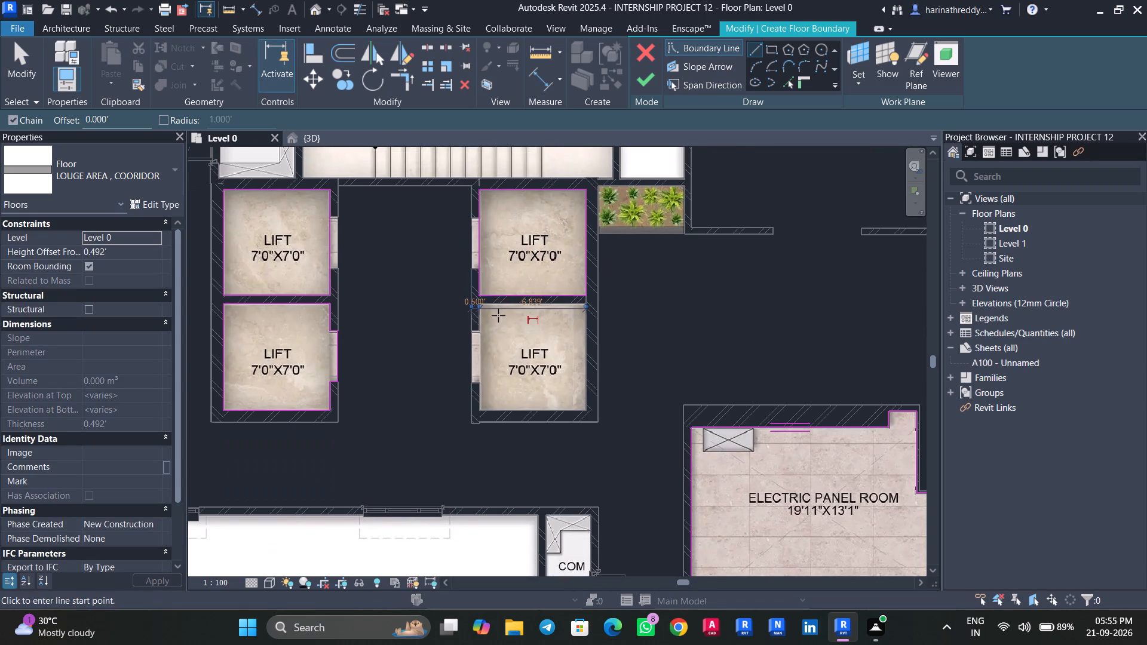
pyautogui.scroll(11, 498, 315)
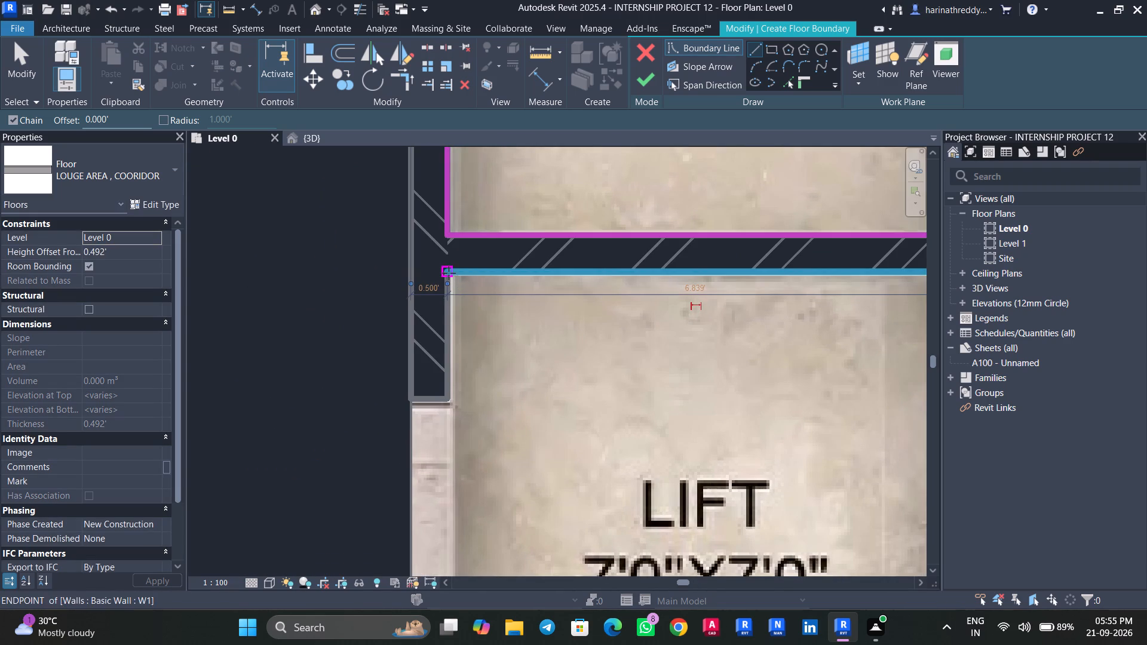
pyautogui.click(449, 273)
pyautogui.scroll(-1, 621, 274)
pyautogui.moveTo(621, 274); pyautogui.dragTo(377, 269, button='middle')
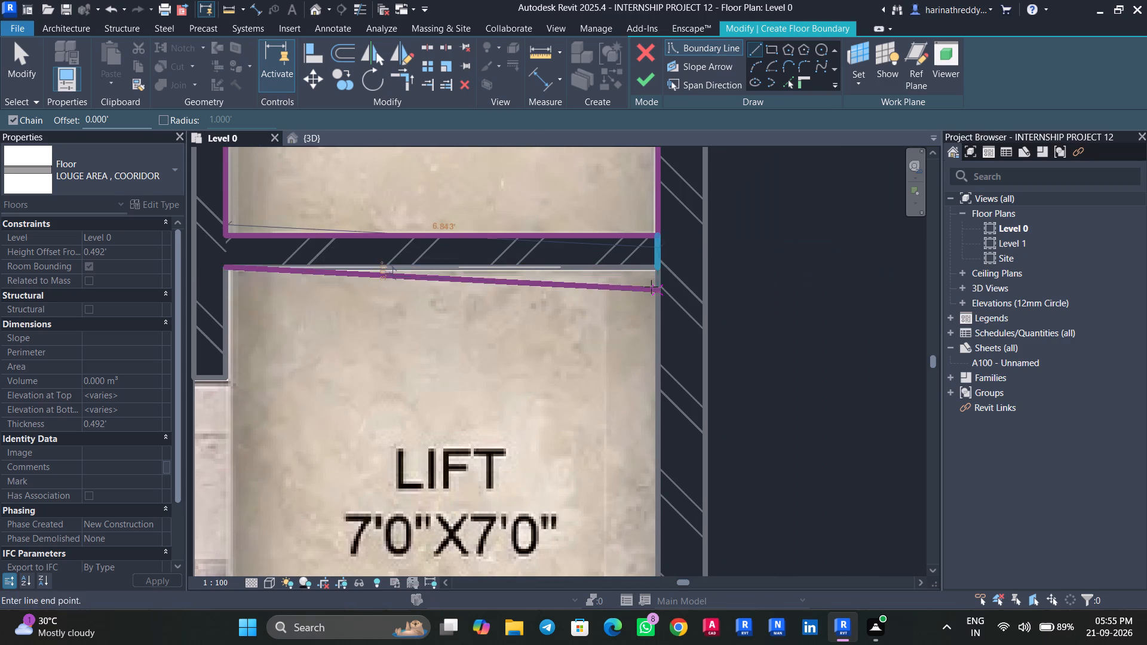
pyautogui.click(655, 270)
pyautogui.scroll(-4, 663, 314)
pyautogui.moveTo(660, 316); pyautogui.dragTo(697, 176, button='middle')
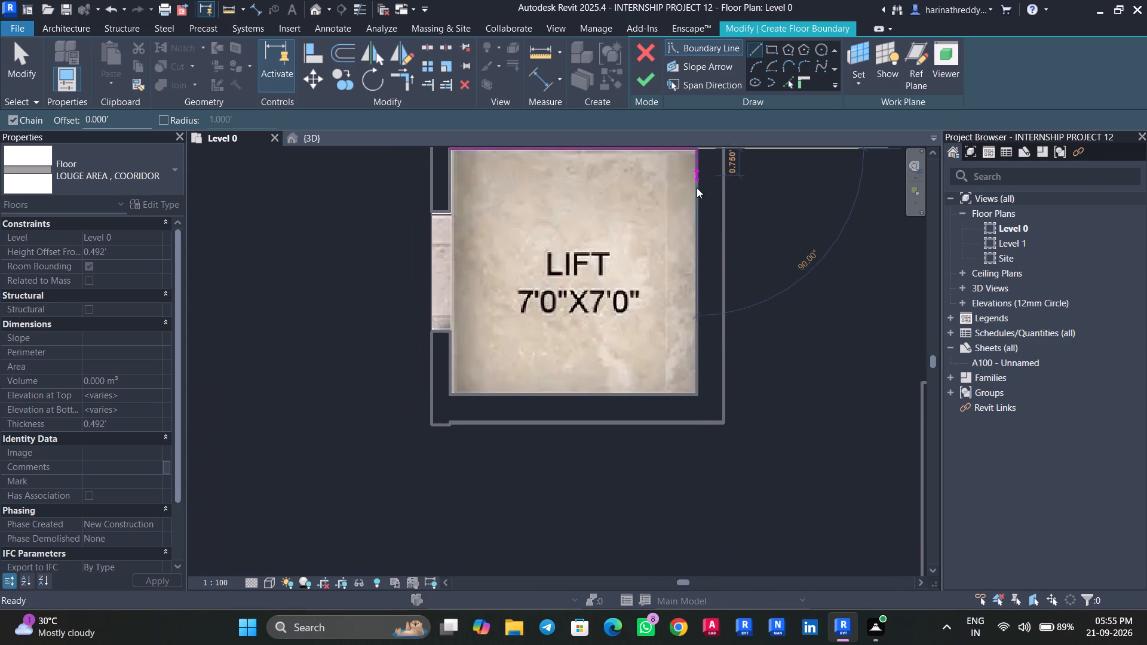
pyautogui.scroll(9, 697, 394)
pyautogui.click(700, 398)
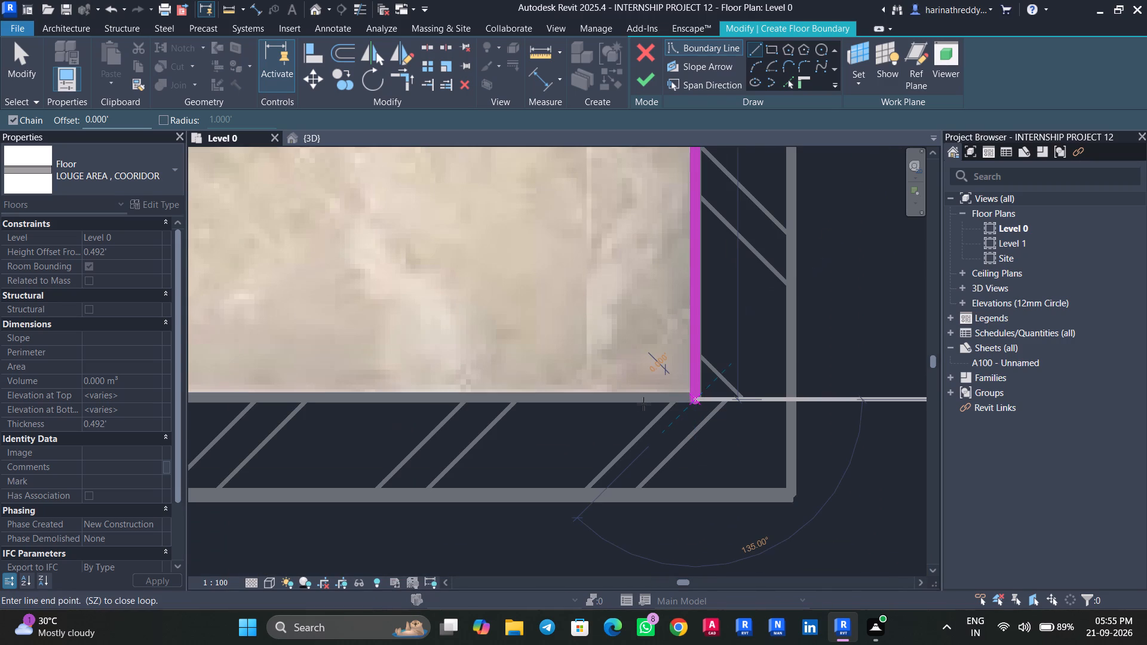
# Close that lift's boundary with about 6.83 ft along the end wall and one straight edge along the door wall across the opening.
pyautogui.scroll(-3, 532, 391)
pyautogui.moveTo(532, 391); pyautogui.dragTo(778, 388, button='middle')
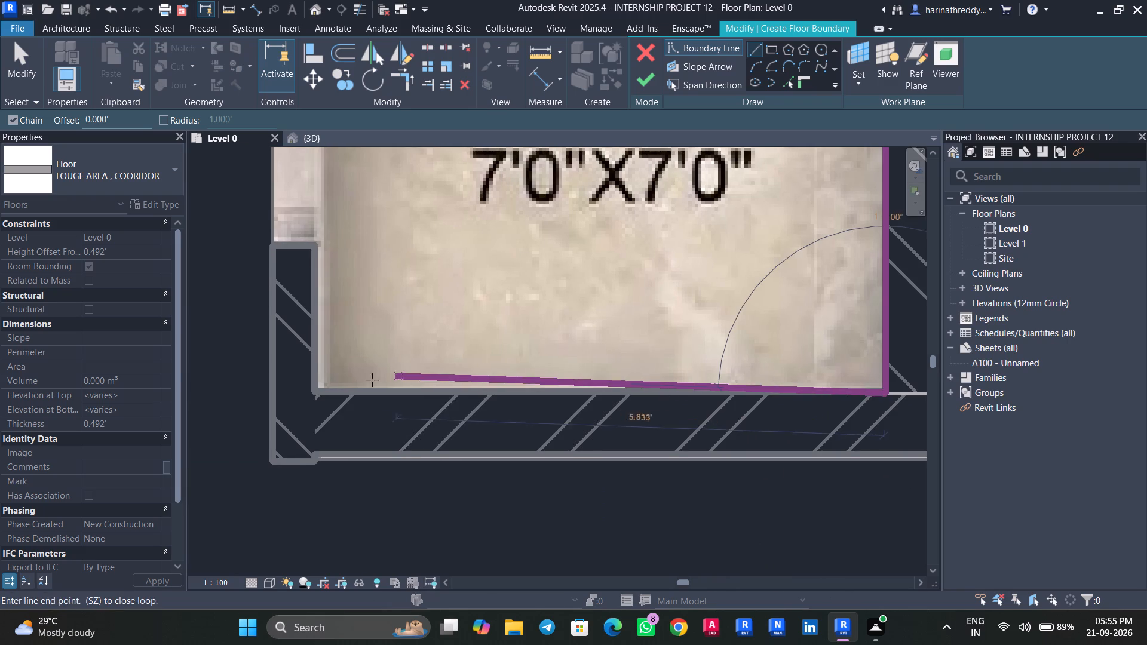
pyautogui.click(317, 389)
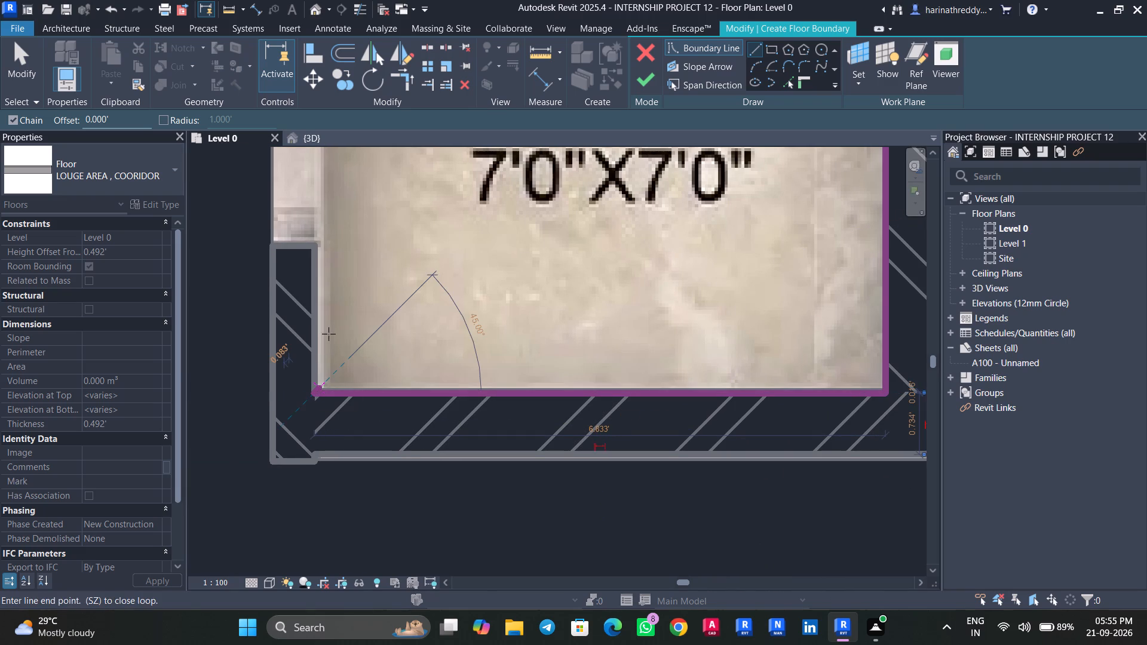
pyautogui.moveTo(338, 255); pyautogui.dragTo(507, 521, button='middle')
pyautogui.middleClick(566, 623)
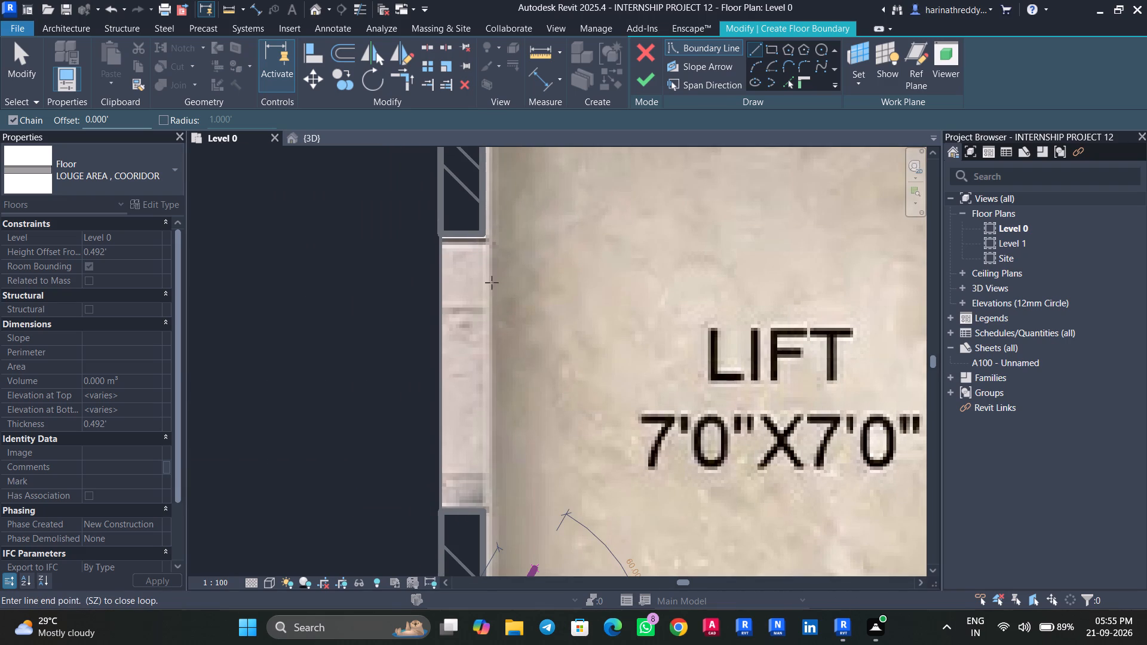
pyautogui.scroll(-2, 486, 224)
pyautogui.moveTo(484, 216); pyautogui.dragTo(520, 376, button='middle')
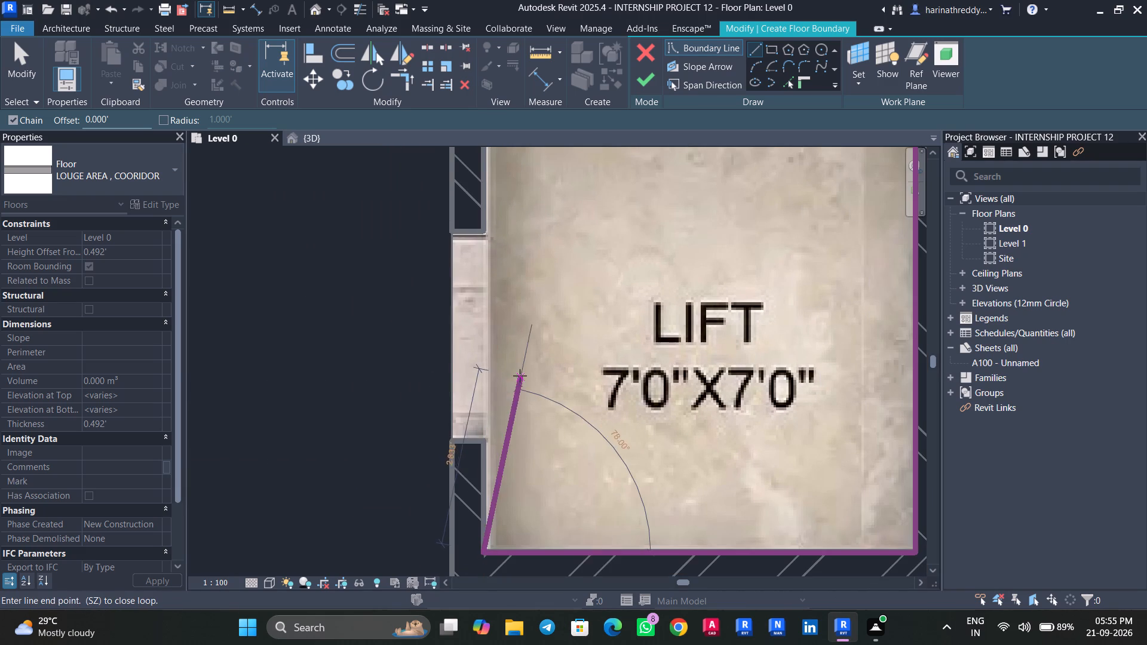
pyautogui.moveTo(520, 376); pyautogui.dragTo(507, 309, button='middle')
pyautogui.moveTo(508, 235); pyautogui.dragTo(499, 448, button='middle')
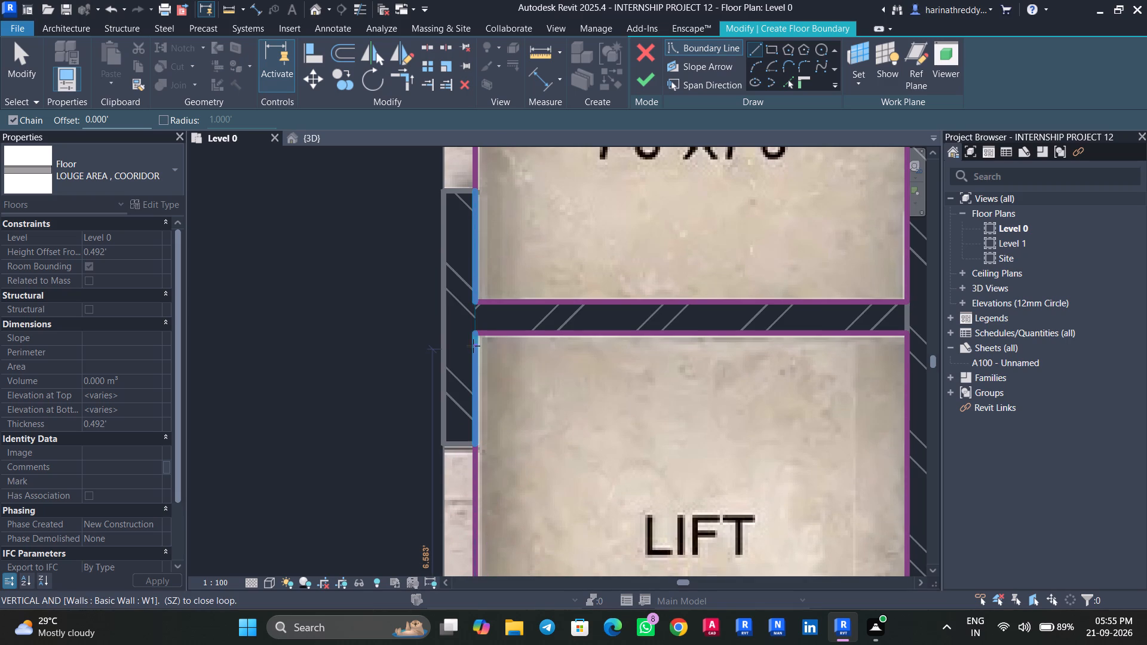
pyautogui.click(476, 336)
# Draw a closed rectangular boundary, about 10.10 by 7.15 ft, along the inner wall faces of the 10'3"X7'3" lift beside the fire lift lobby.
pyautogui.scroll(-7, 539, 354)
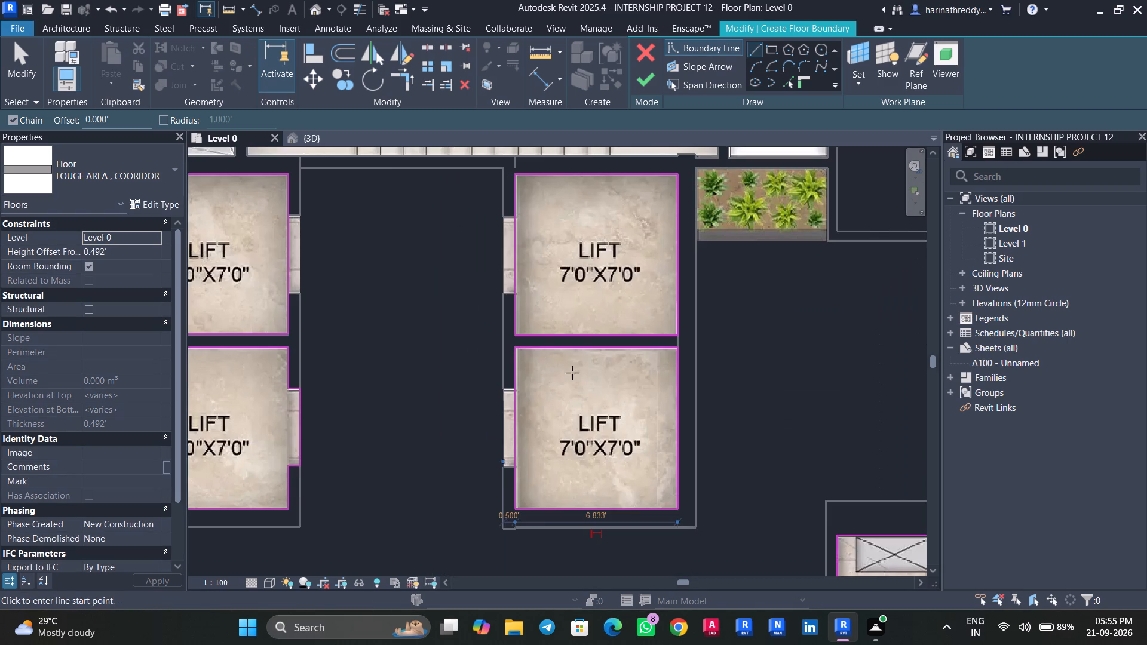
pyautogui.scroll(-4, 608, 383)
pyautogui.moveTo(608, 383); pyautogui.dragTo(543, 370, button='middle')
pyautogui.moveTo(744, 441); pyautogui.dragTo(743, 441, button='middle')
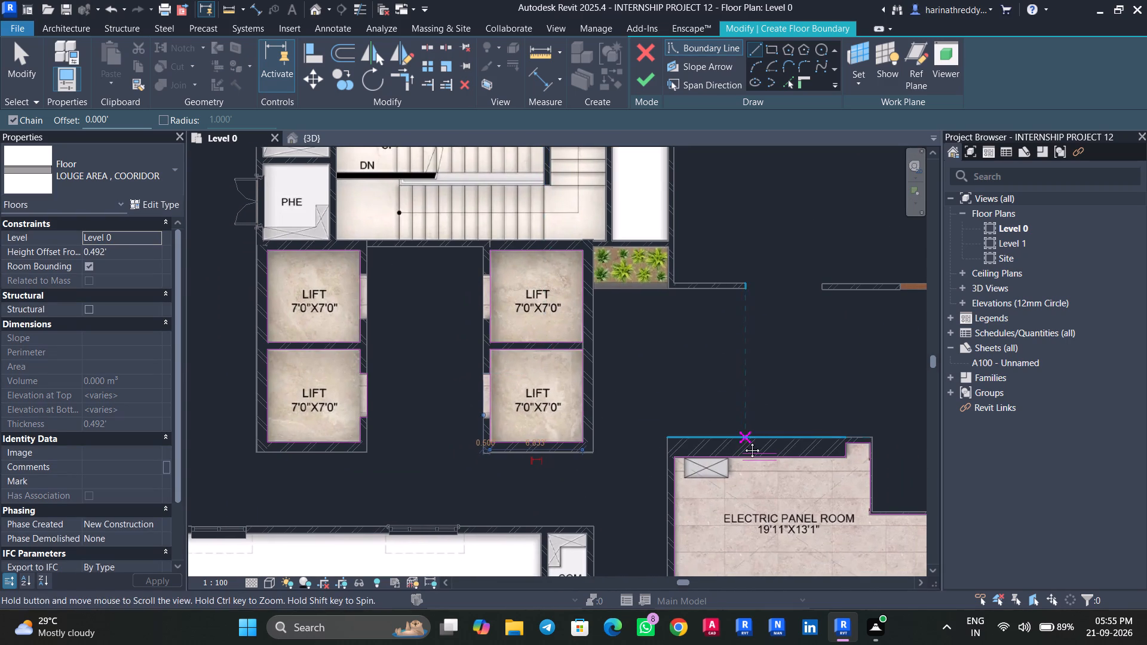
pyautogui.moveTo(743, 441); pyautogui.dragTo(578, 312, button='middle')
pyautogui.moveTo(688, 377); pyautogui.dragTo(514, 489, button='middle')
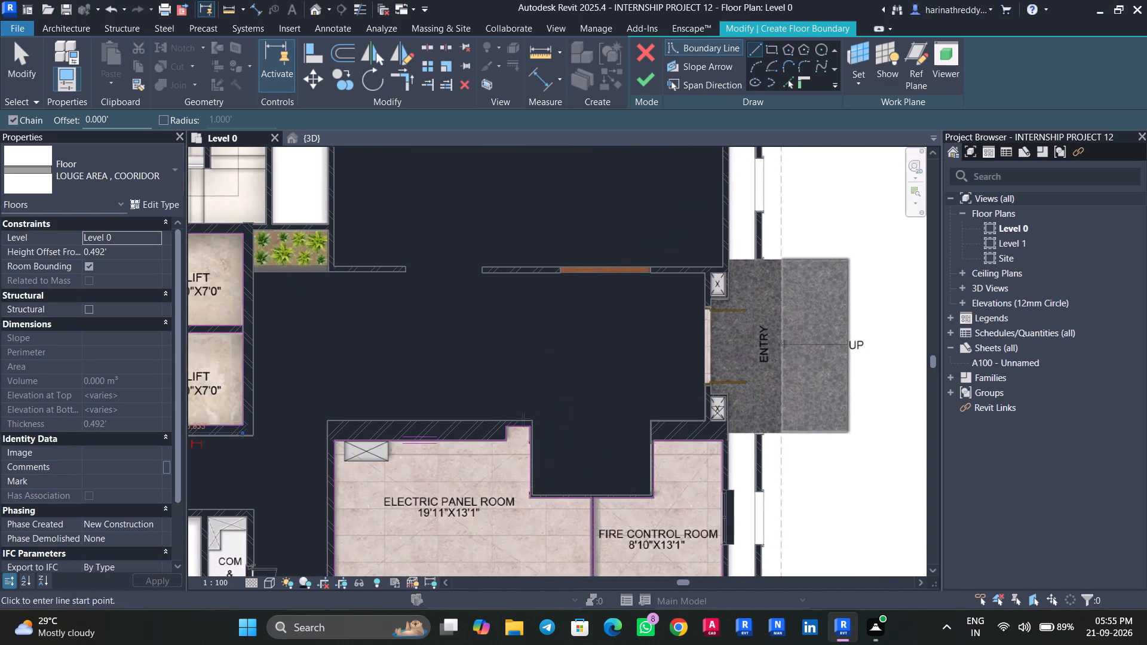
pyautogui.moveTo(539, 360); pyautogui.dragTo(637, 644, button='middle')
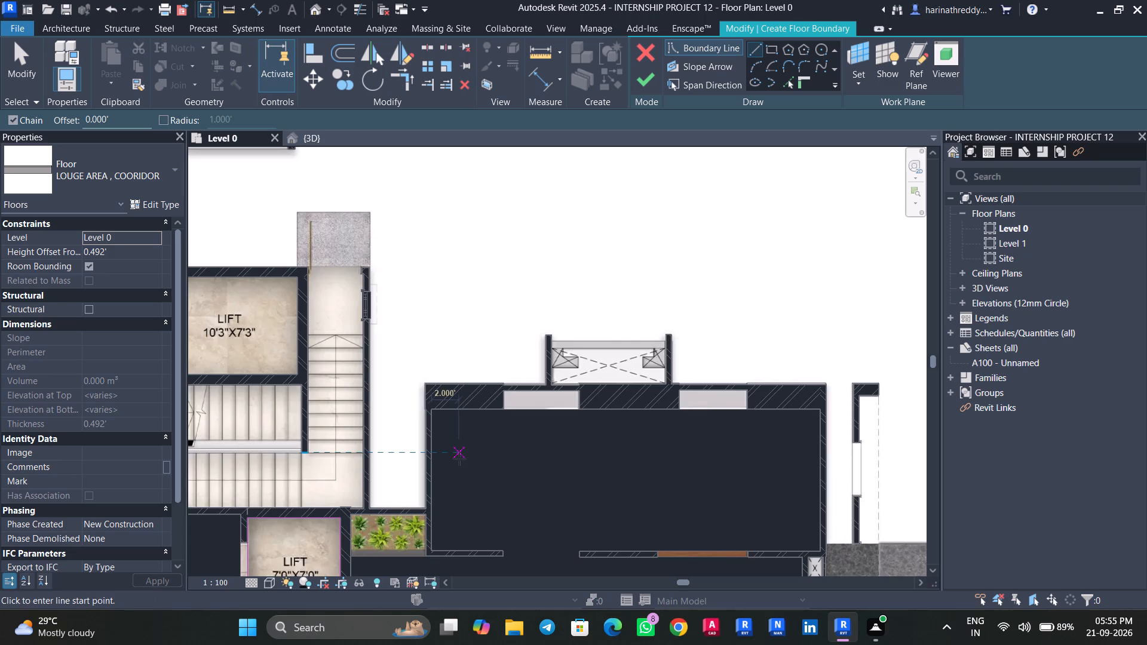
pyautogui.moveTo(459, 459); pyautogui.dragTo(752, 415, button='middle')
pyautogui.moveTo(473, 363); pyautogui.dragTo(515, 517, button='middle')
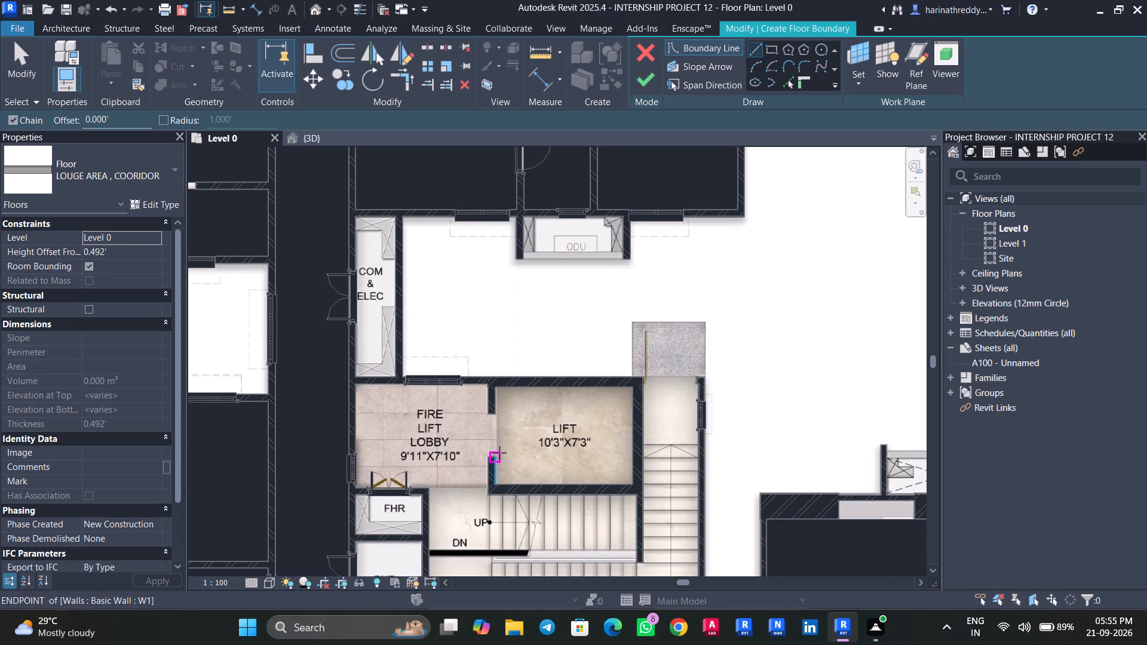
pyautogui.scroll(5, 509, 428)
pyautogui.click(482, 350)
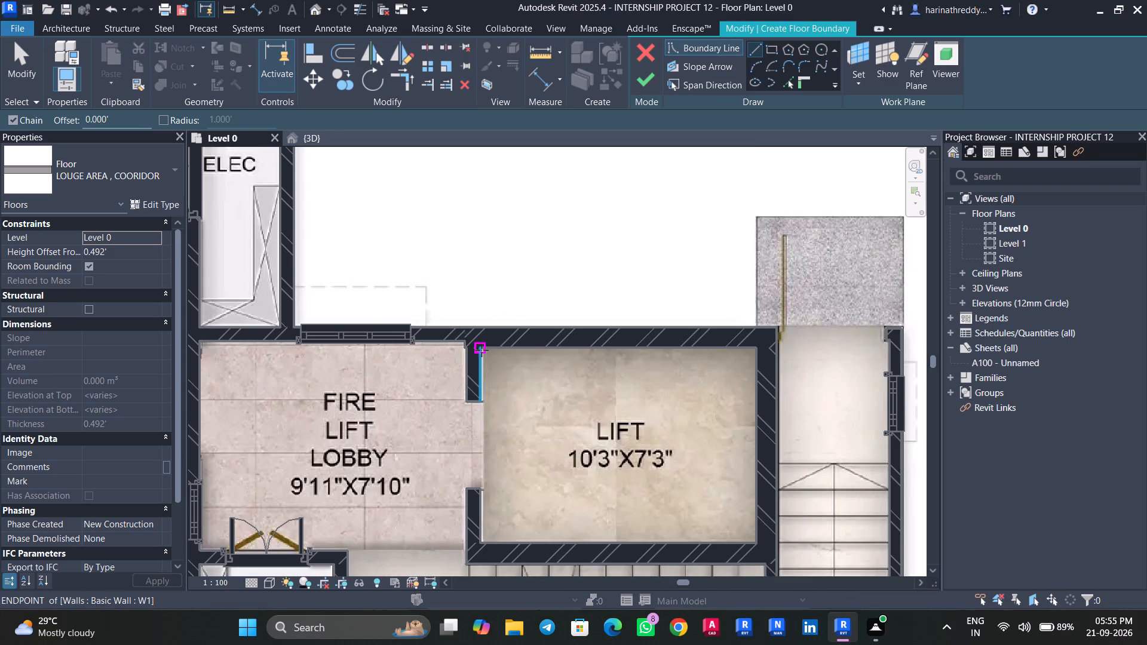
pyautogui.click(756, 348)
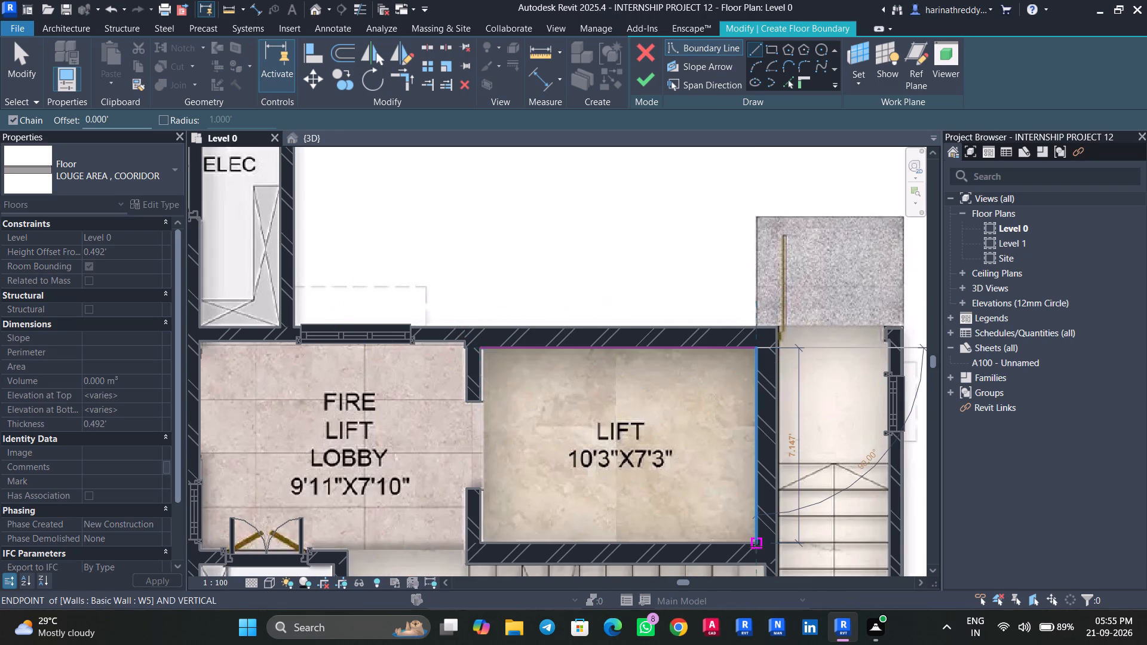
pyautogui.click(758, 543)
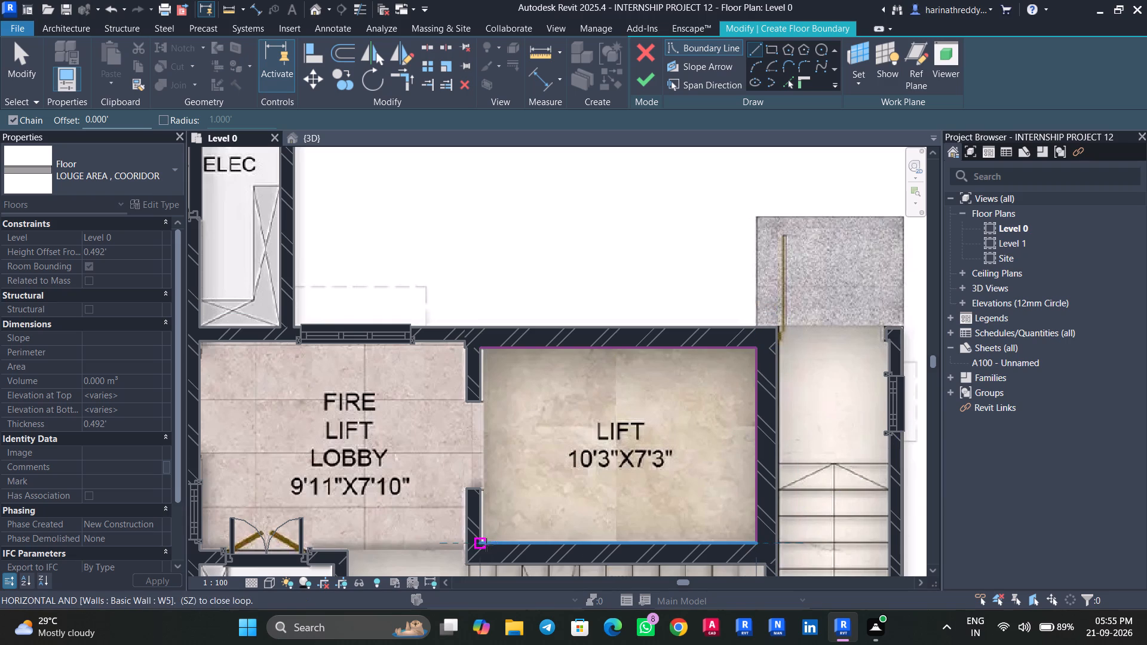
pyautogui.click(482, 545)
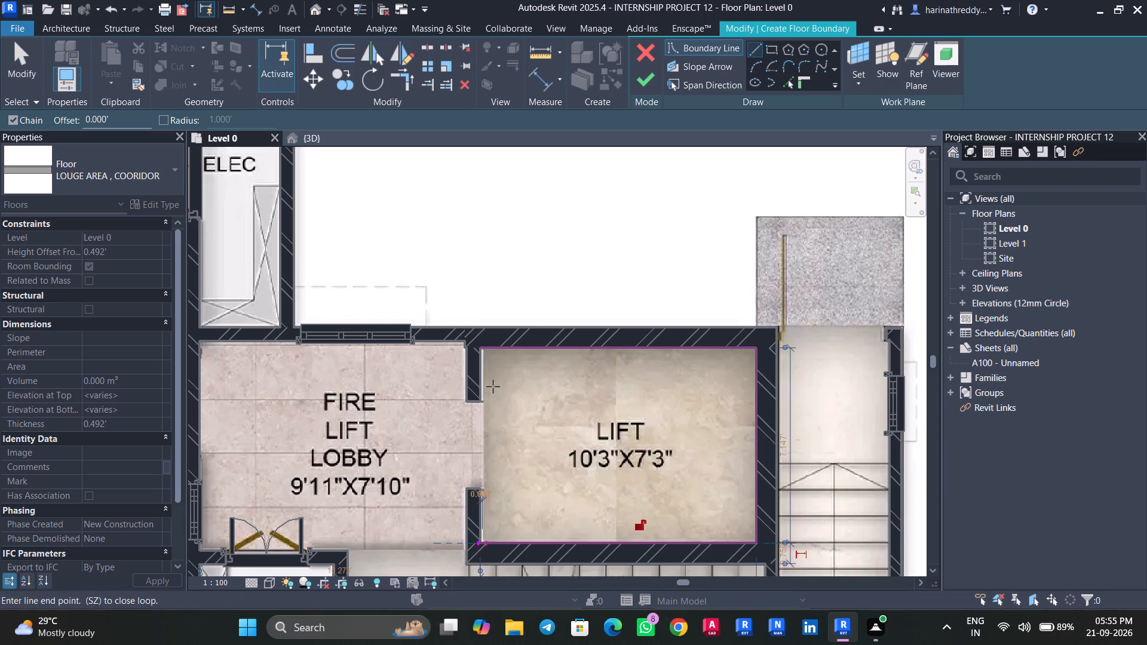
pyautogui.click(481, 350)
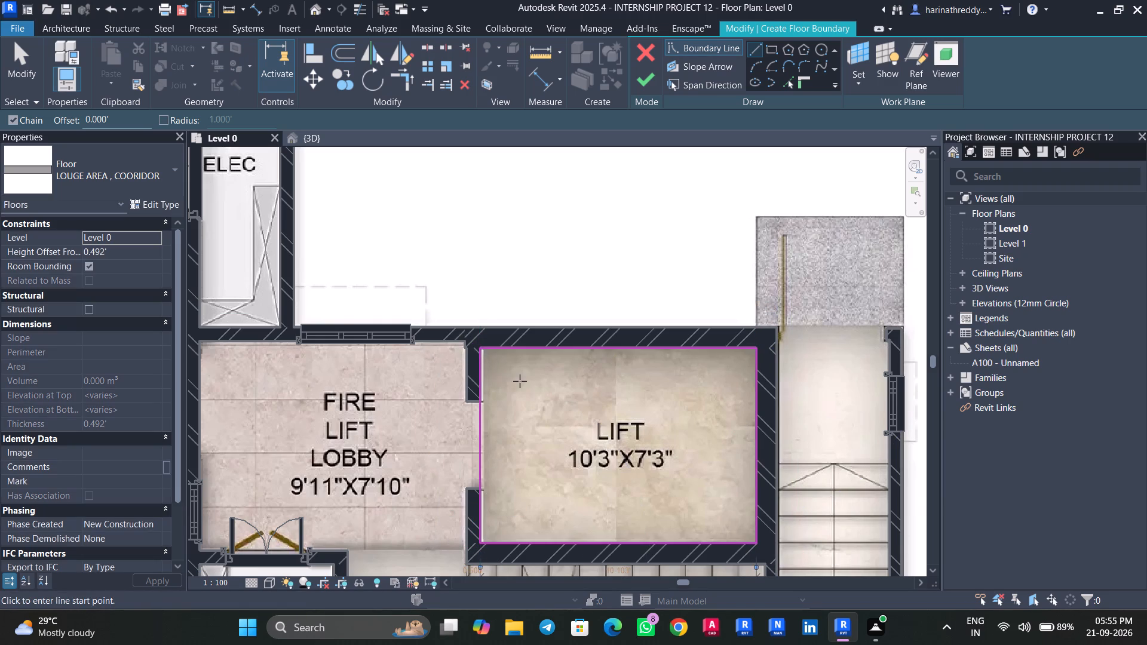
# Draw a closed boundary around the fire lift lobby along its inner wall faces, about 9.7 ft along the window wall and straight across the lift opening.
pyautogui.moveTo(520, 383); pyautogui.dragTo(892, 388, button='middle')
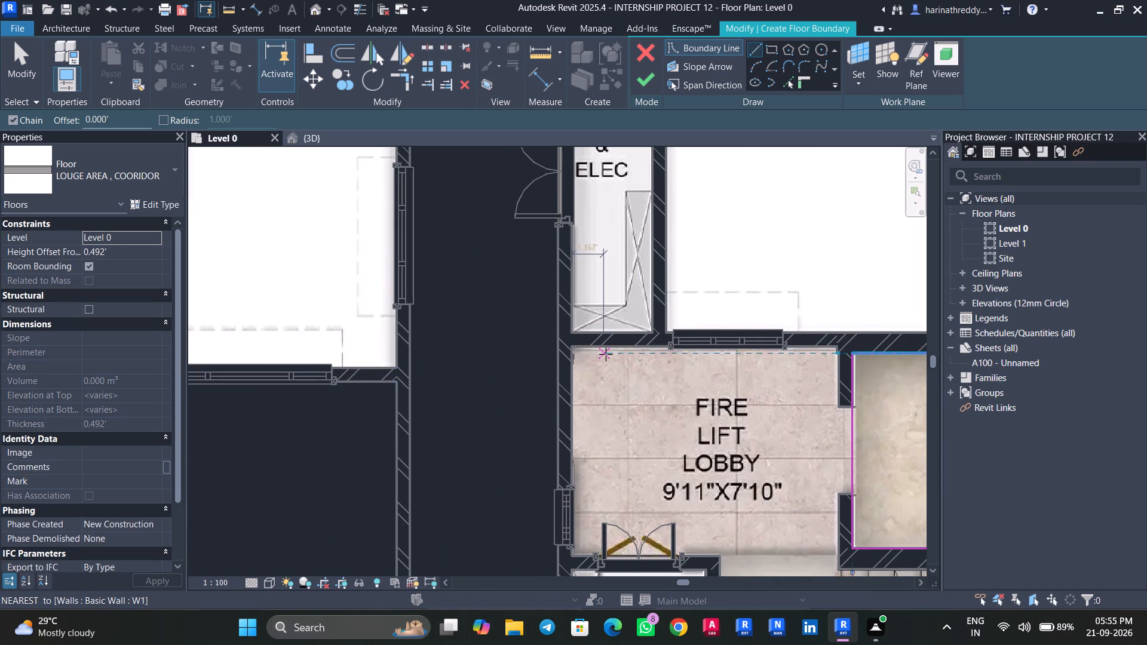
pyautogui.click(573, 346)
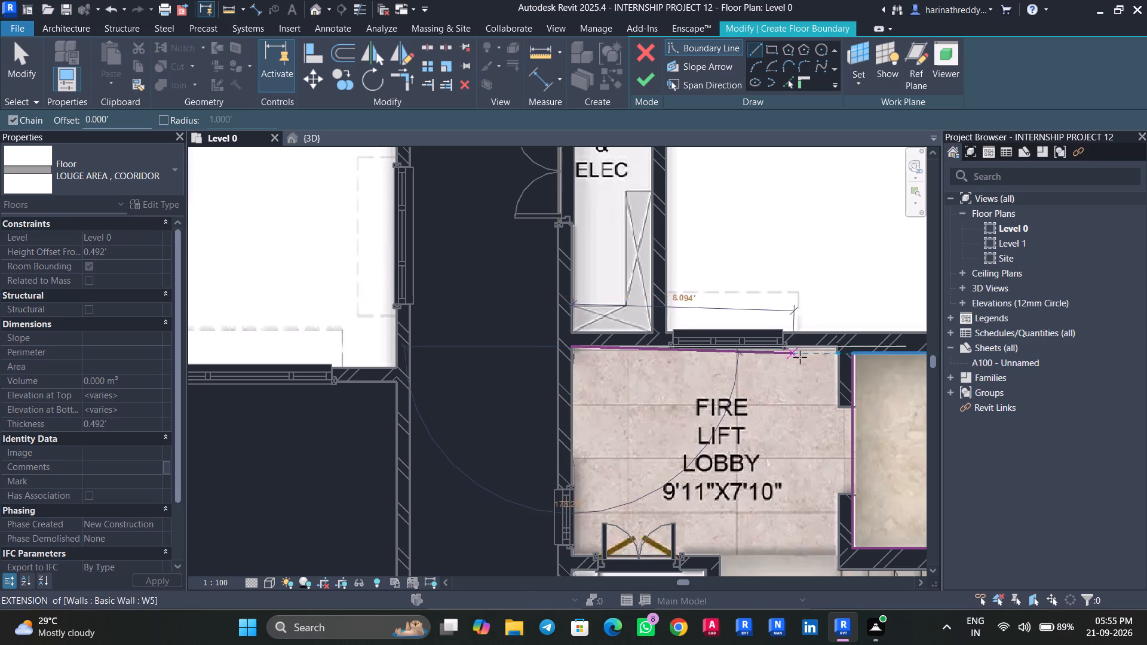
pyautogui.click(836, 348)
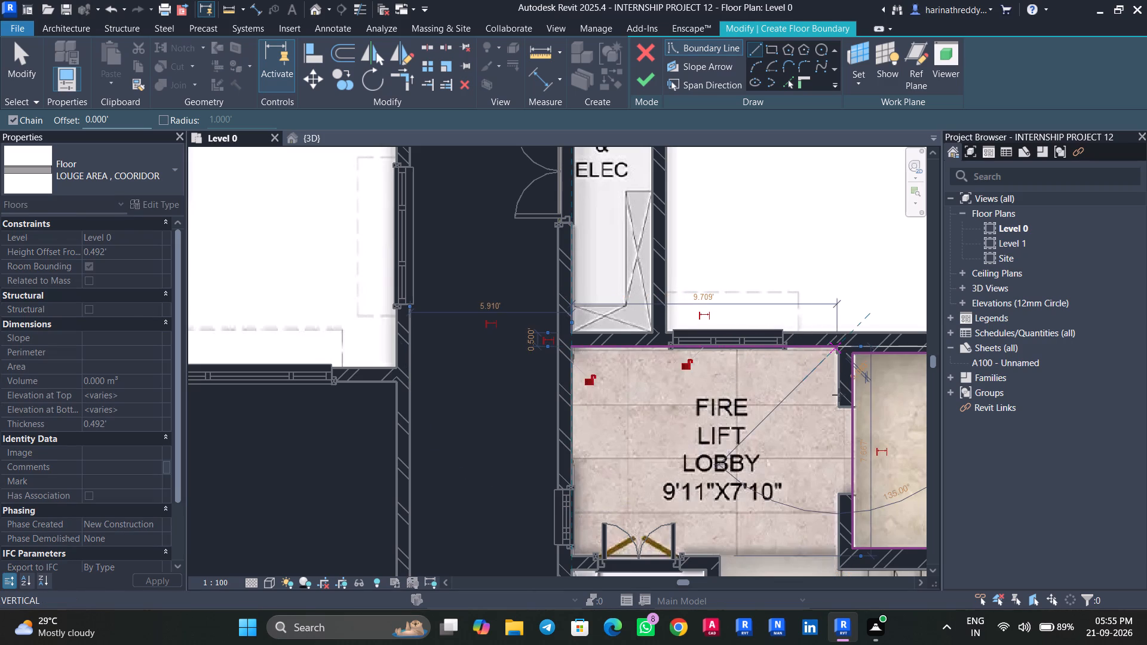
pyautogui.scroll(7, 841, 407)
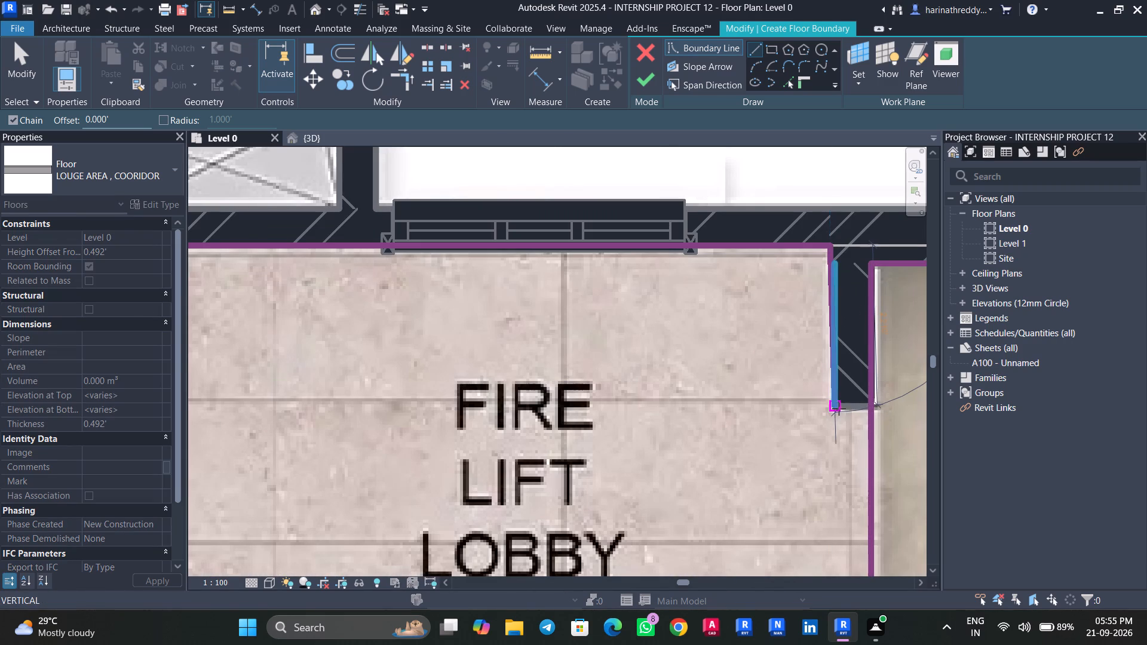
pyautogui.click(839, 410)
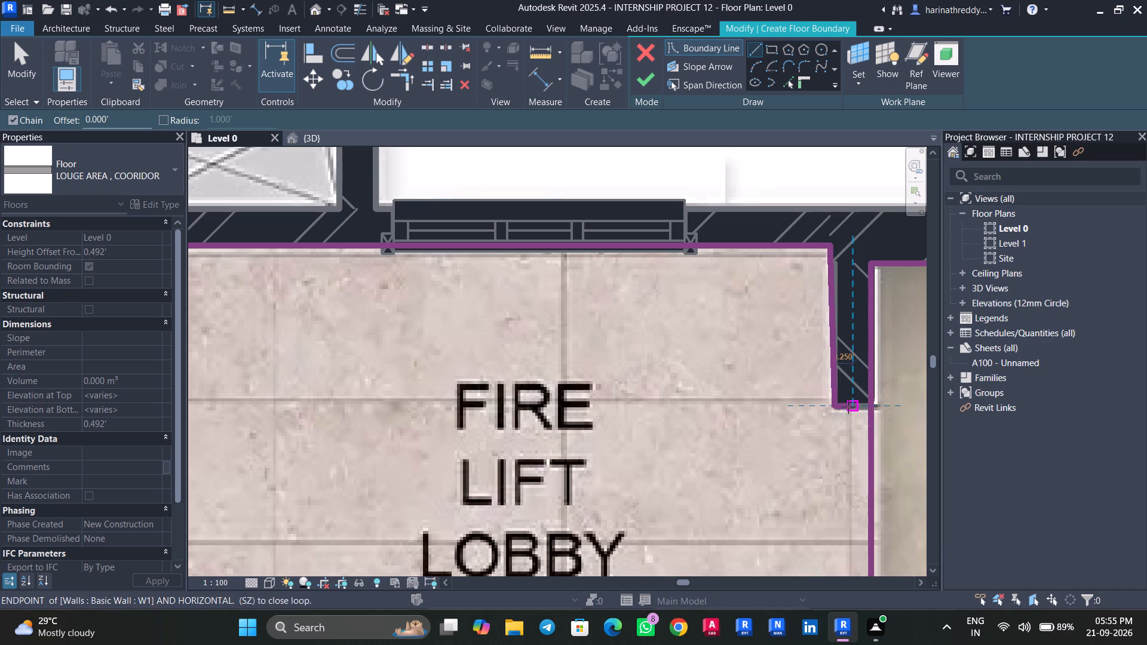
pyautogui.scroll(-3, 838, 417)
pyautogui.moveTo(839, 437); pyautogui.dragTo(816, 300, button='middle')
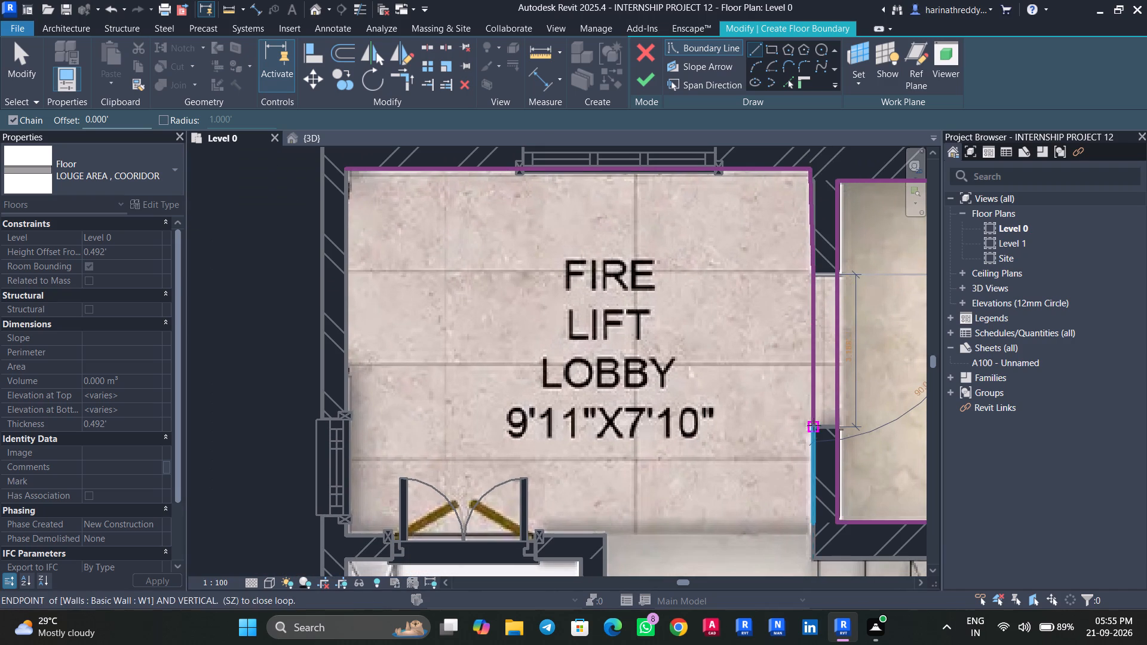
pyautogui.click(815, 428)
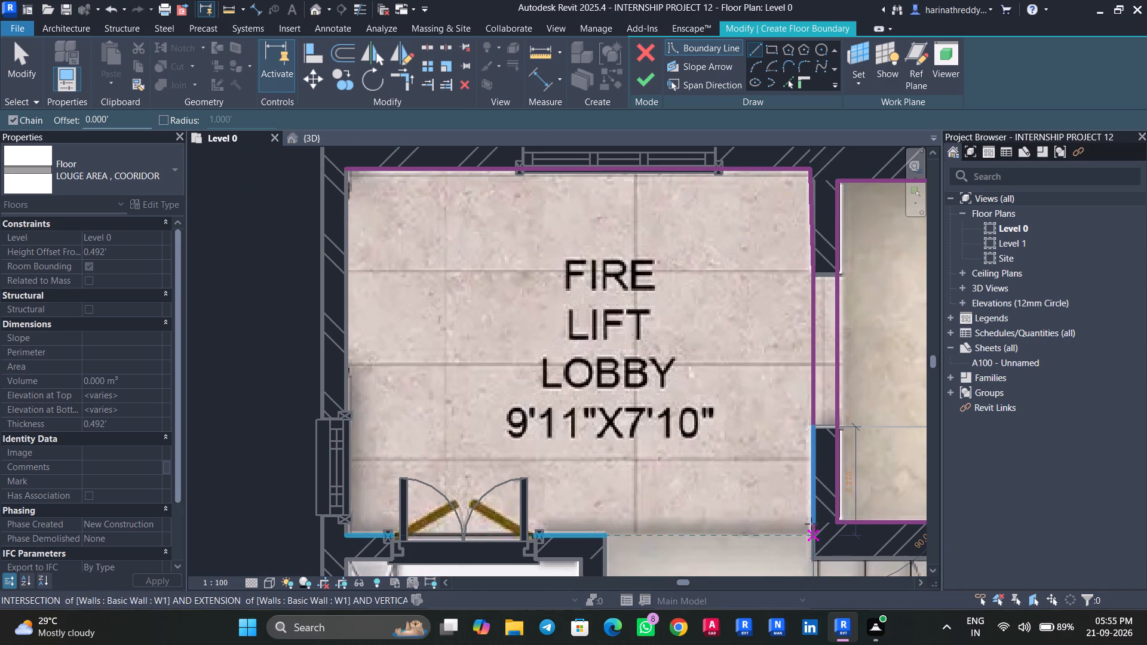
pyautogui.click(812, 531)
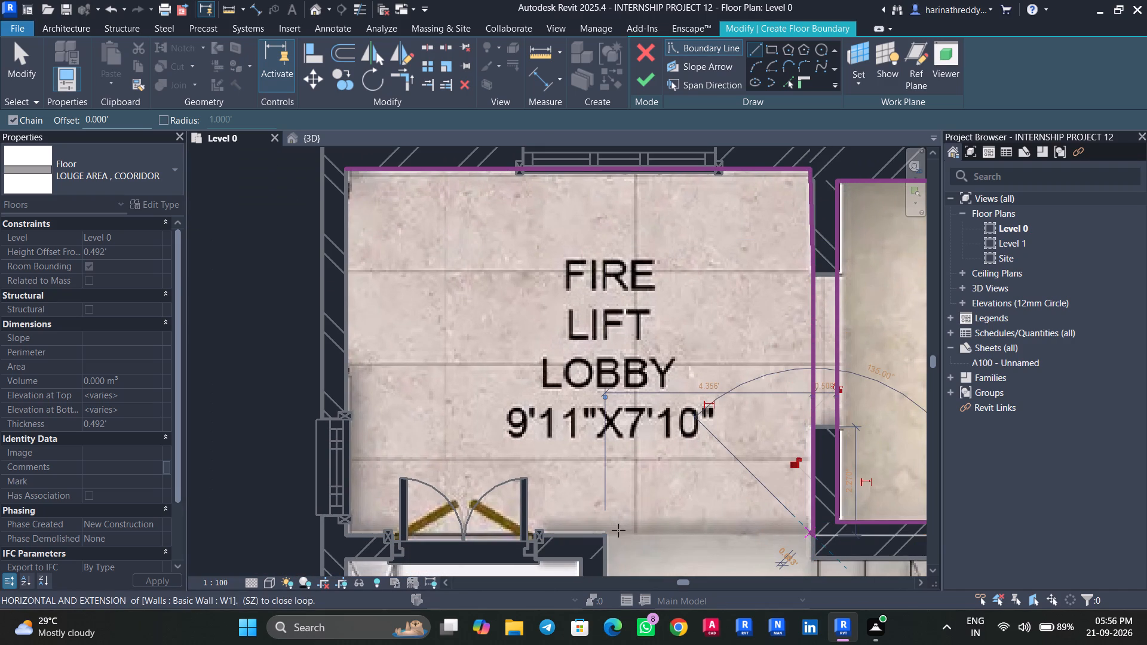
pyautogui.scroll(-1, 525, 532)
pyautogui.moveTo(525, 532); pyautogui.dragTo(732, 530, button='middle')
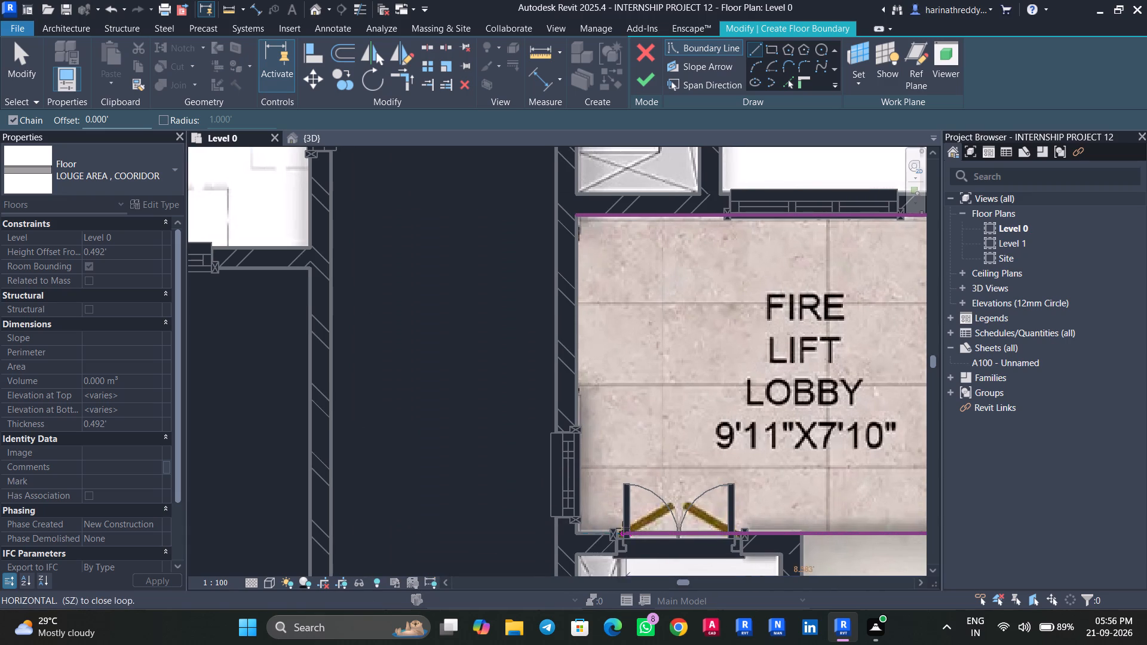
pyautogui.click(576, 531)
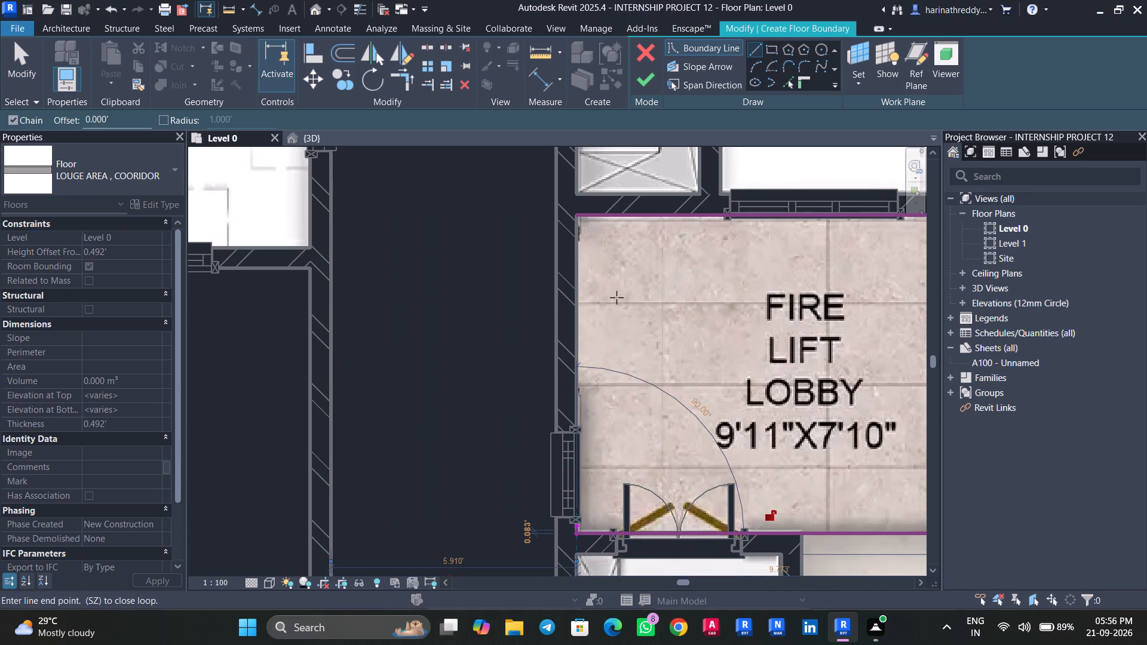
pyautogui.click(576, 218)
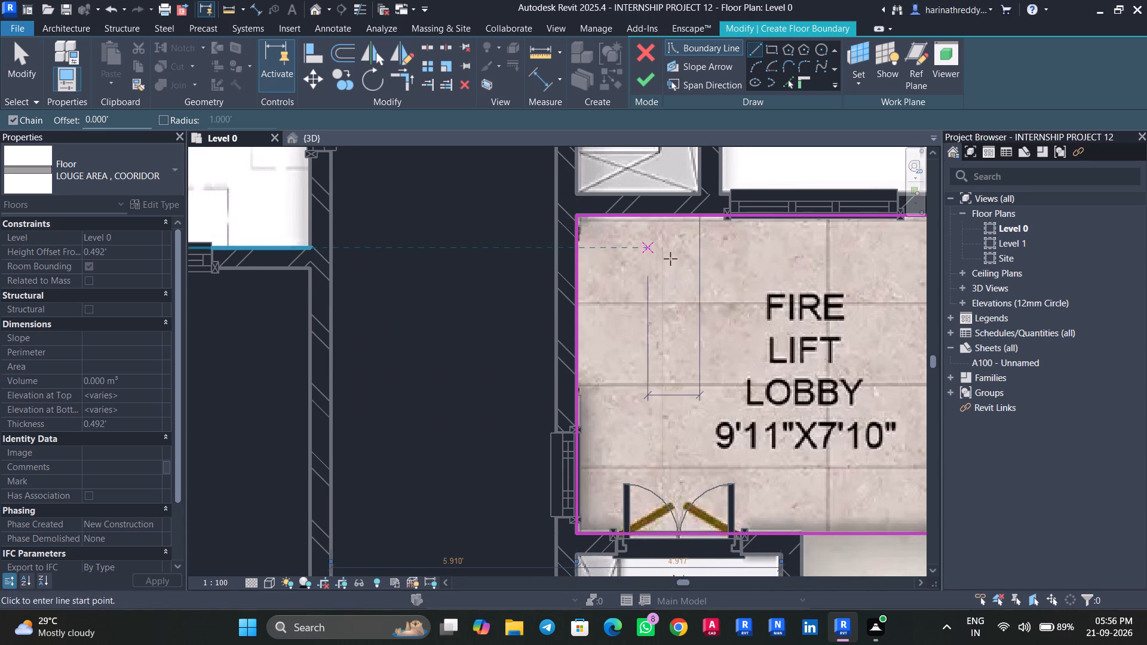
# Review the sketched boundaries of the lobby, lifts, electric panel room and fire control room against the surrounding Level 0 plan.
pyautogui.scroll(-6, 717, 293)
pyautogui.moveTo(728, 296); pyautogui.dragTo(630, 349, button='middle')
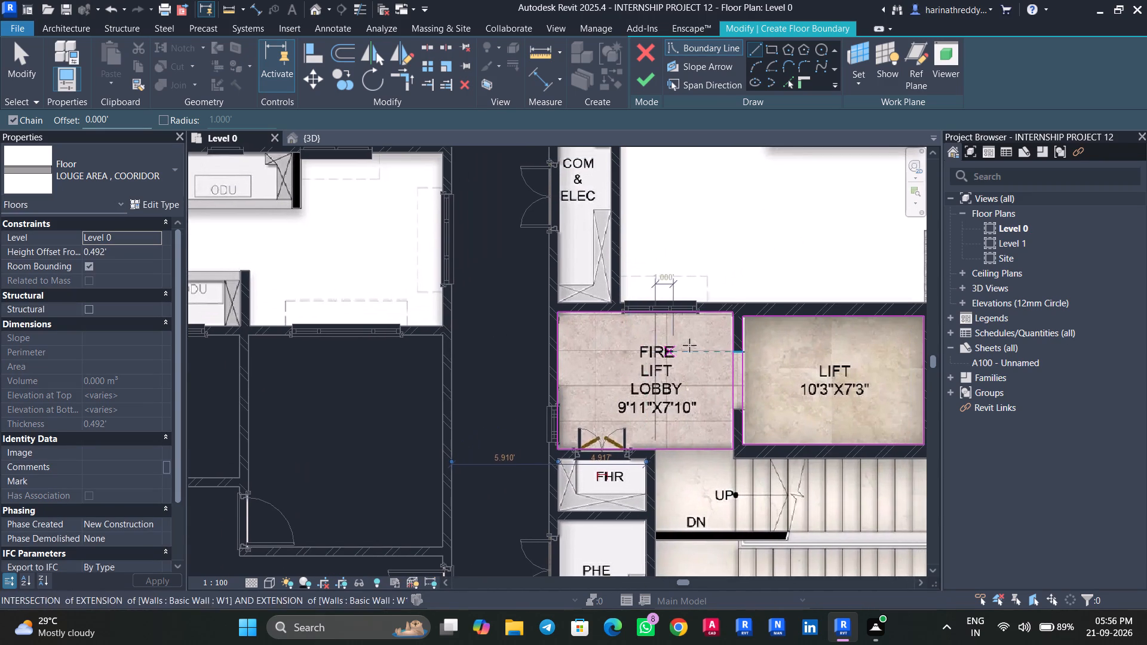
pyautogui.scroll(-1, 728, 303)
pyautogui.moveTo(728, 303); pyautogui.dragTo(611, 338, button='middle')
pyautogui.moveTo(621, 281); pyautogui.dragTo(662, 211, button='middle')
pyautogui.scroll(-2, 661, 359)
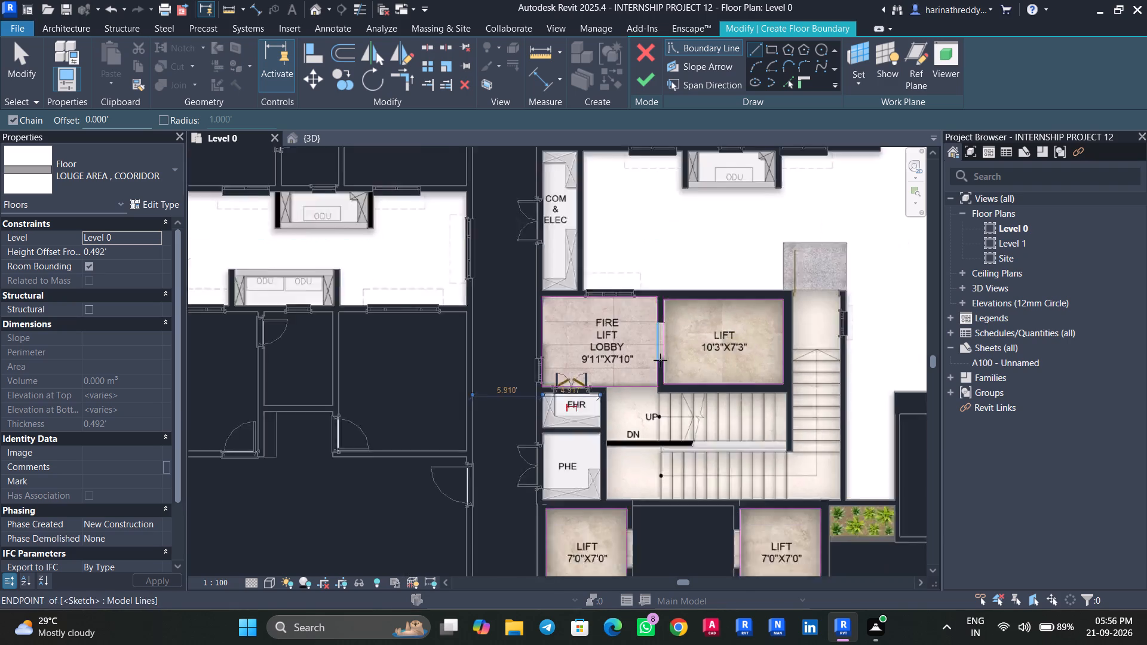
pyautogui.scroll(-2, 660, 360)
pyautogui.moveTo(660, 360); pyautogui.dragTo(630, 234, button='middle')
pyautogui.moveTo(749, 381); pyautogui.dragTo(597, 279, button='middle')
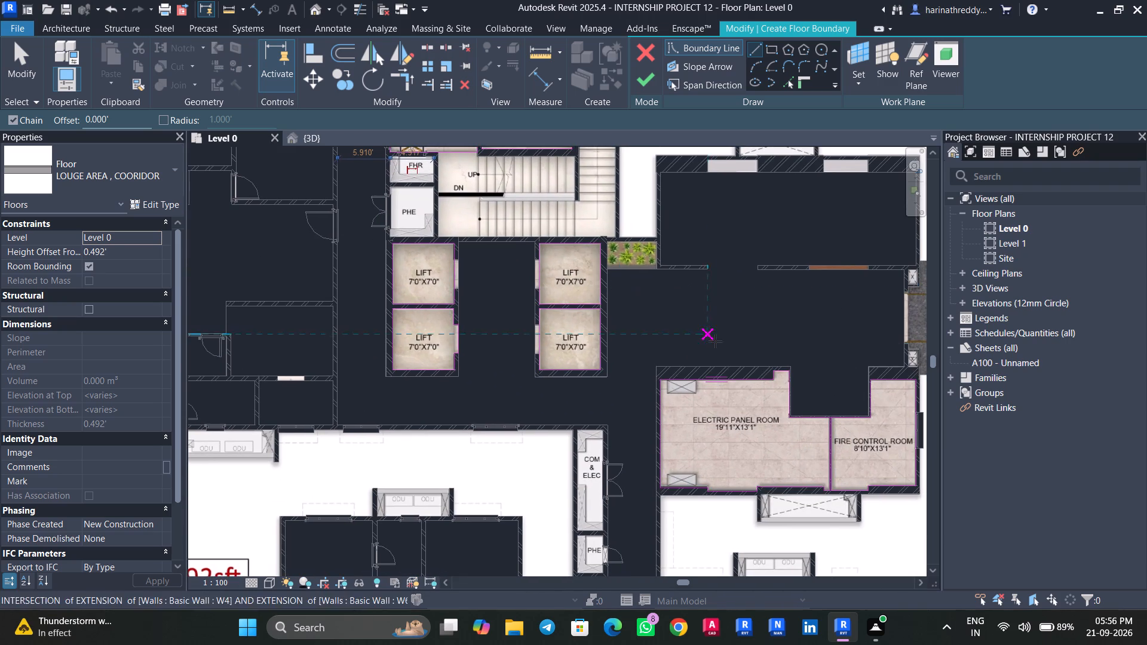
pyautogui.moveTo(715, 346); pyautogui.dragTo(660, 331, button='middle')
pyautogui.moveTo(702, 394); pyautogui.dragTo(679, 362, button='middle')
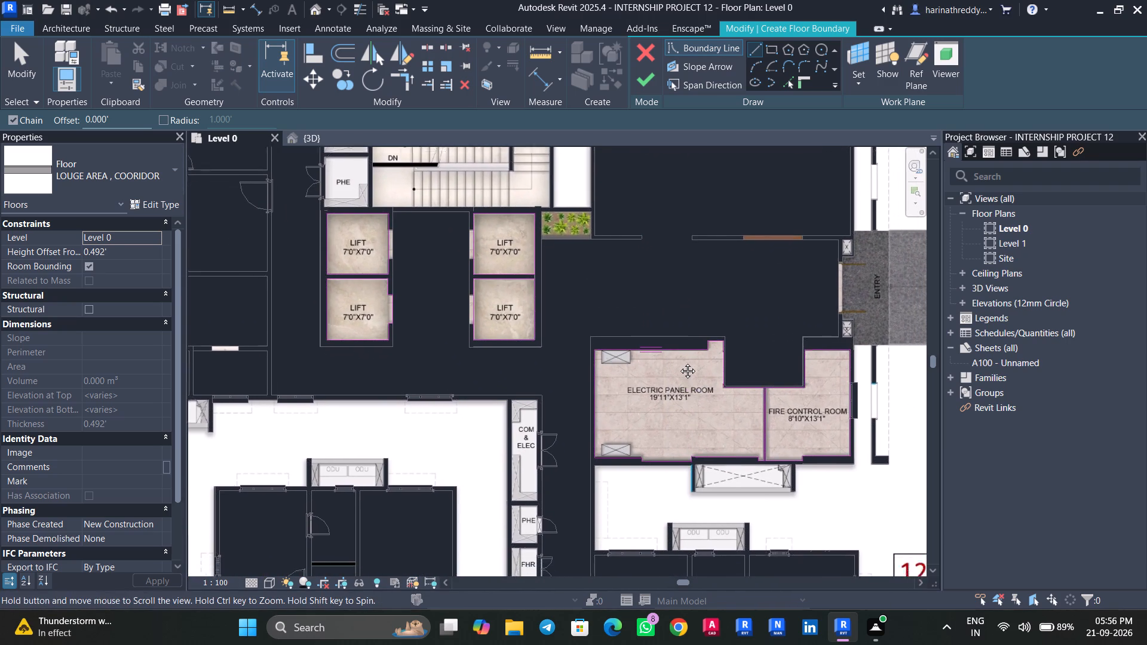
pyautogui.moveTo(679, 362); pyautogui.dragTo(673, 352, button='middle')
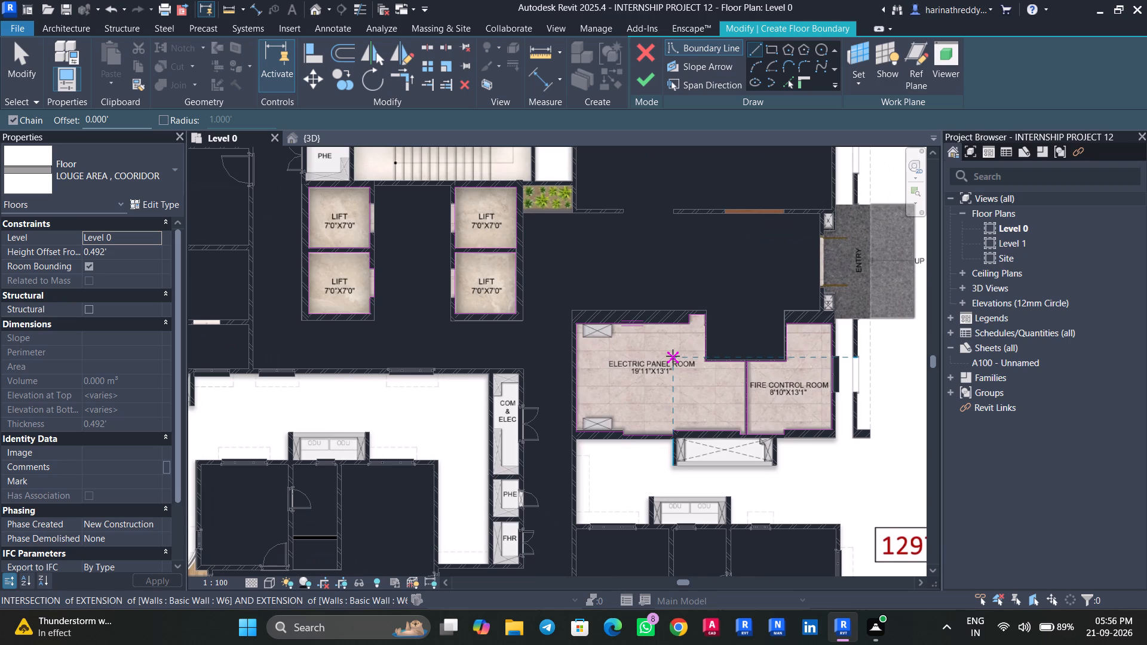
pyautogui.moveTo(624, 327); pyautogui.dragTo(732, 296, button='middle')
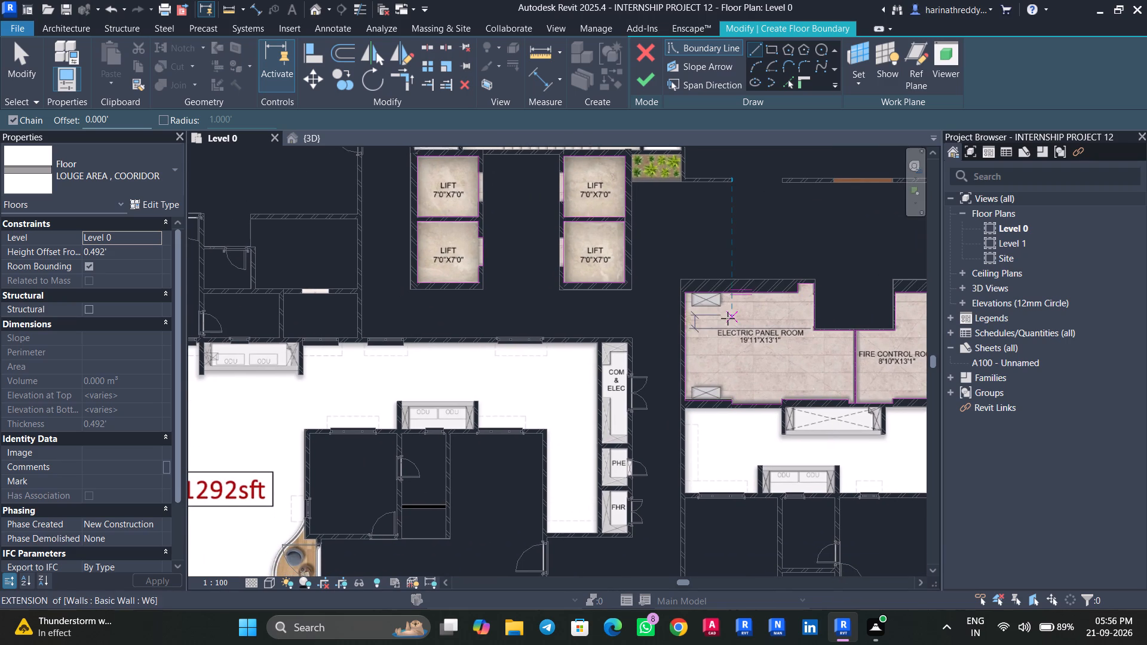
pyautogui.moveTo(680, 300); pyautogui.dragTo(547, 204, button='middle')
pyautogui.moveTo(718, 389); pyautogui.dragTo(717, 389, button='middle')
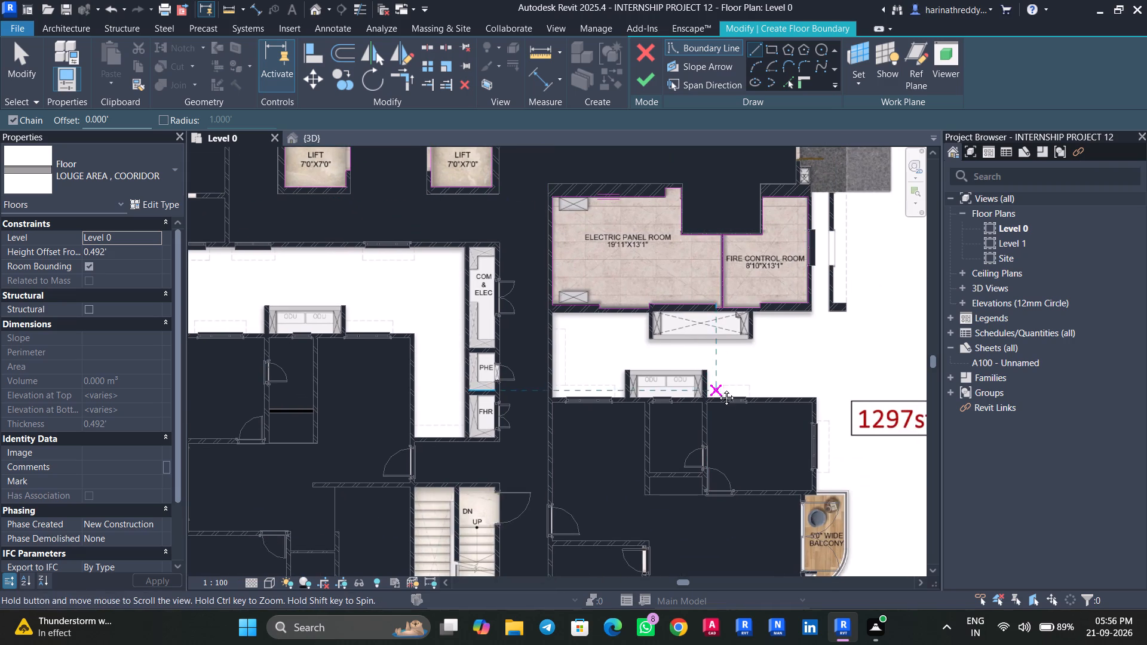
pyautogui.moveTo(717, 389); pyautogui.dragTo(611, 204, button='middle')
pyautogui.scroll(-1, 640, 252)
pyautogui.moveTo(639, 251); pyautogui.dragTo(771, 457, button='middle')
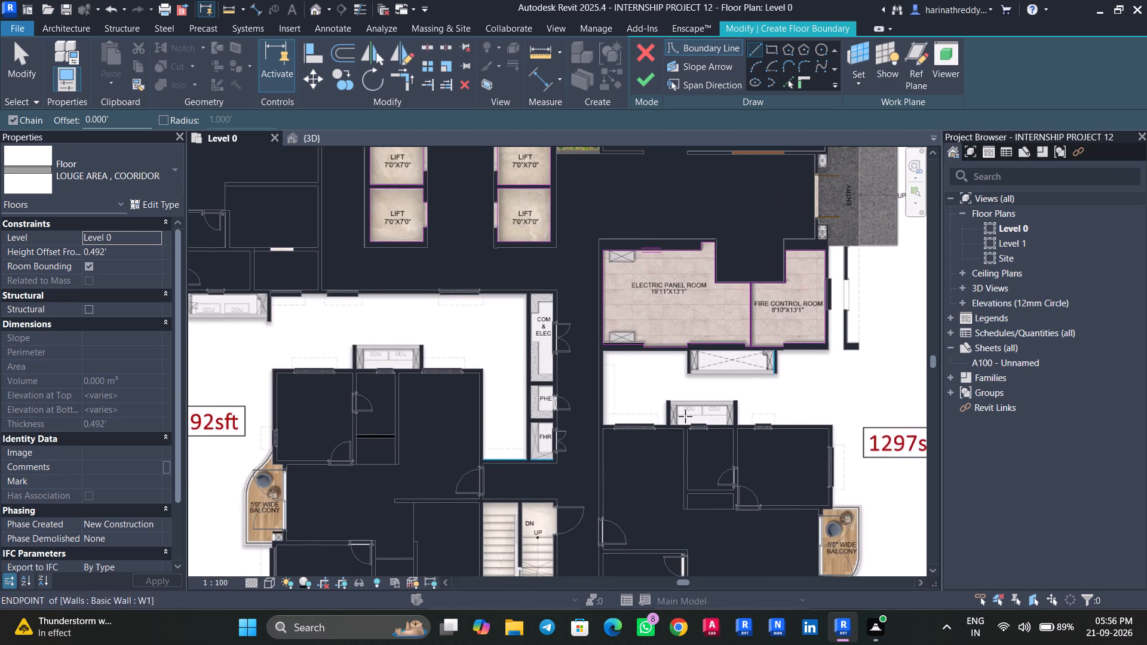
pyautogui.scroll(-1, 640, 343)
pyautogui.moveTo(640, 343); pyautogui.dragTo(726, 539, button='middle')
pyautogui.moveTo(683, 407); pyautogui.dragTo(750, 533, button='middle')
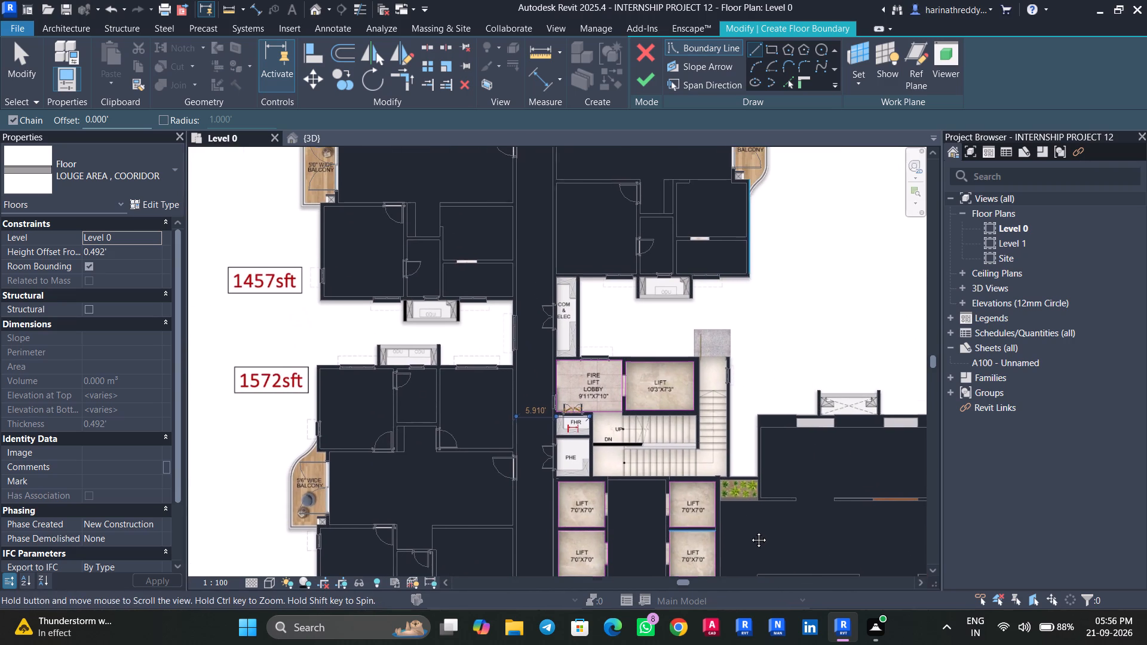
pyautogui.moveTo(714, 481); pyautogui.dragTo(759, 527, button='middle')
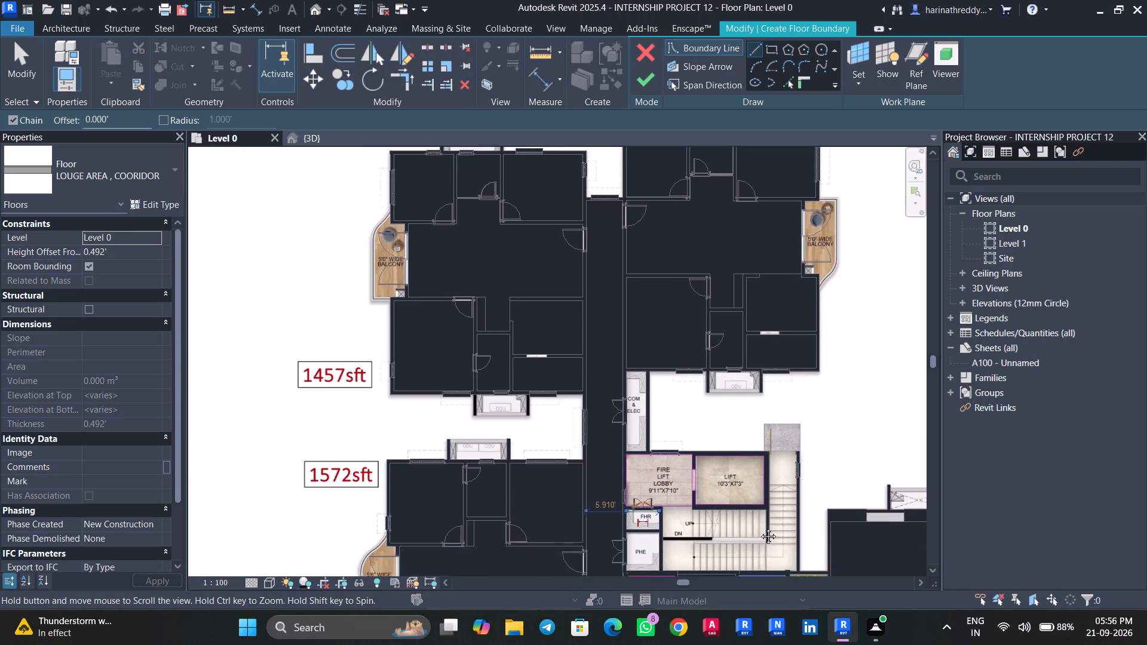
pyautogui.moveTo(759, 527); pyautogui.dragTo(721, 473, button='middle')
pyautogui.moveTo(929, 555); pyautogui.dragTo(821, 449, button='middle')
pyautogui.moveTo(856, 526); pyautogui.dragTo(782, 358, button='middle')
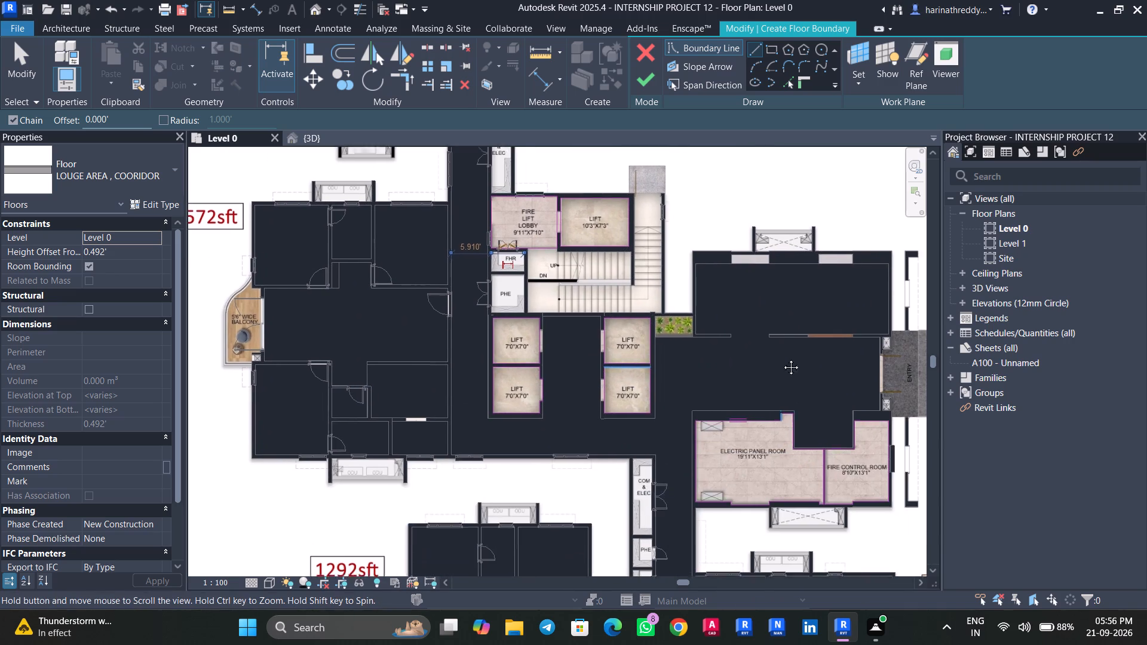
pyautogui.moveTo(782, 358); pyautogui.dragTo(783, 356, button='middle')
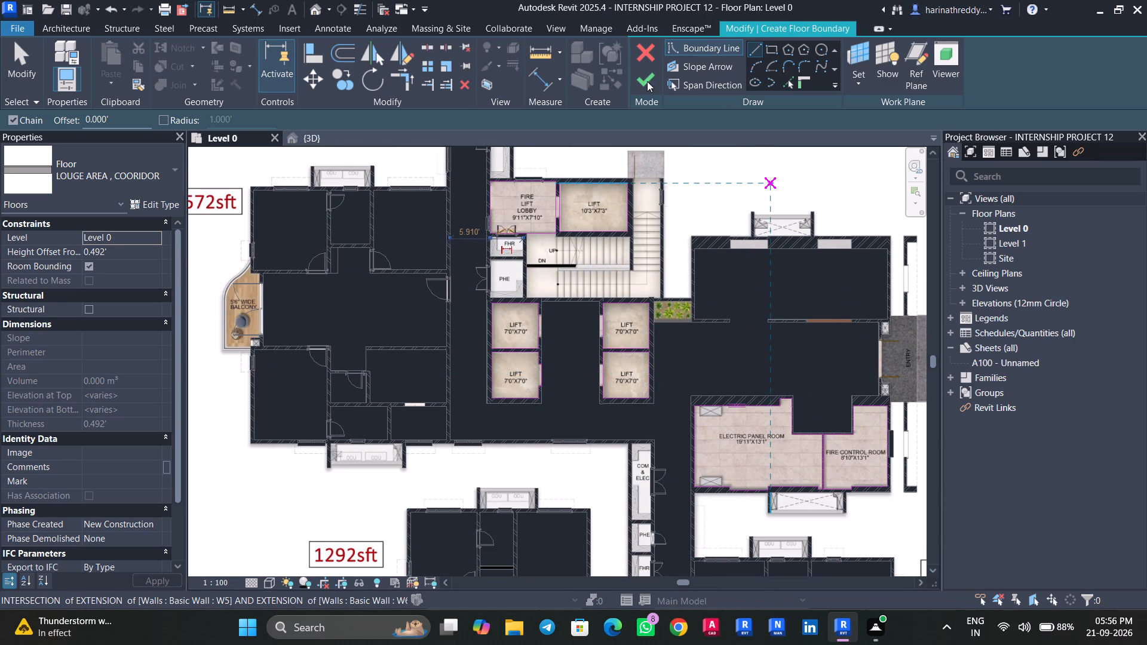
# Finish the floor boundary sketch to create the LOUGE AREA , COORIDOR floor in the lobby, lifts, electric panel and fire control rooms.
pyautogui.click(647, 82)
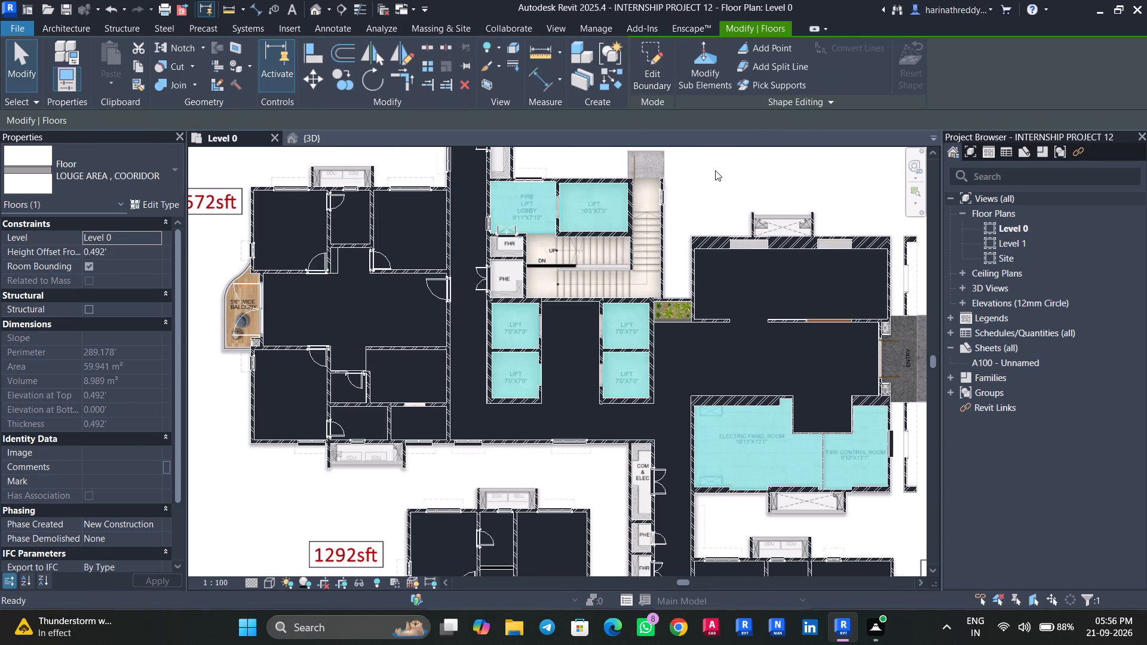
pyautogui.click(715, 171)
# Examine the Level 0 plan across the flats, corridor, staircases, lift core and entrance lounge to check the floor coverage.
pyautogui.scroll(-5, 715, 178)
pyautogui.moveTo(716, 189); pyautogui.dragTo(663, 158, button='middle')
pyautogui.moveTo(788, 290); pyautogui.dragTo(728, 267, button='middle')
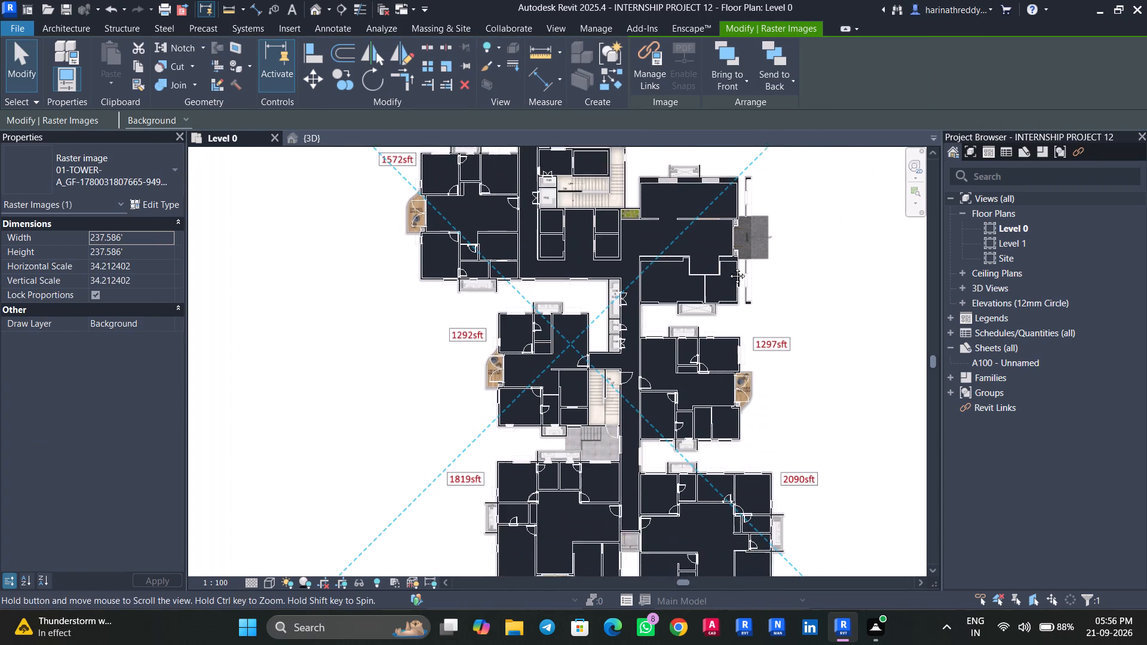
pyautogui.moveTo(728, 267); pyautogui.dragTo(695, 257, button='middle')
pyautogui.scroll(1, 695, 257)
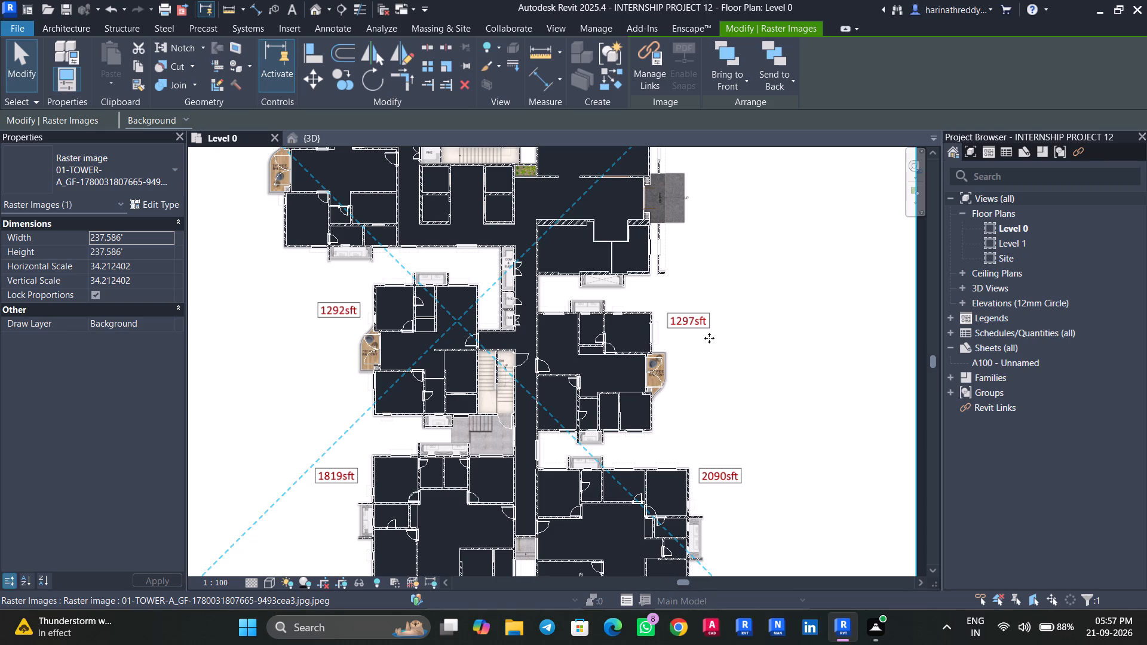
pyautogui.scroll(2, 751, 400)
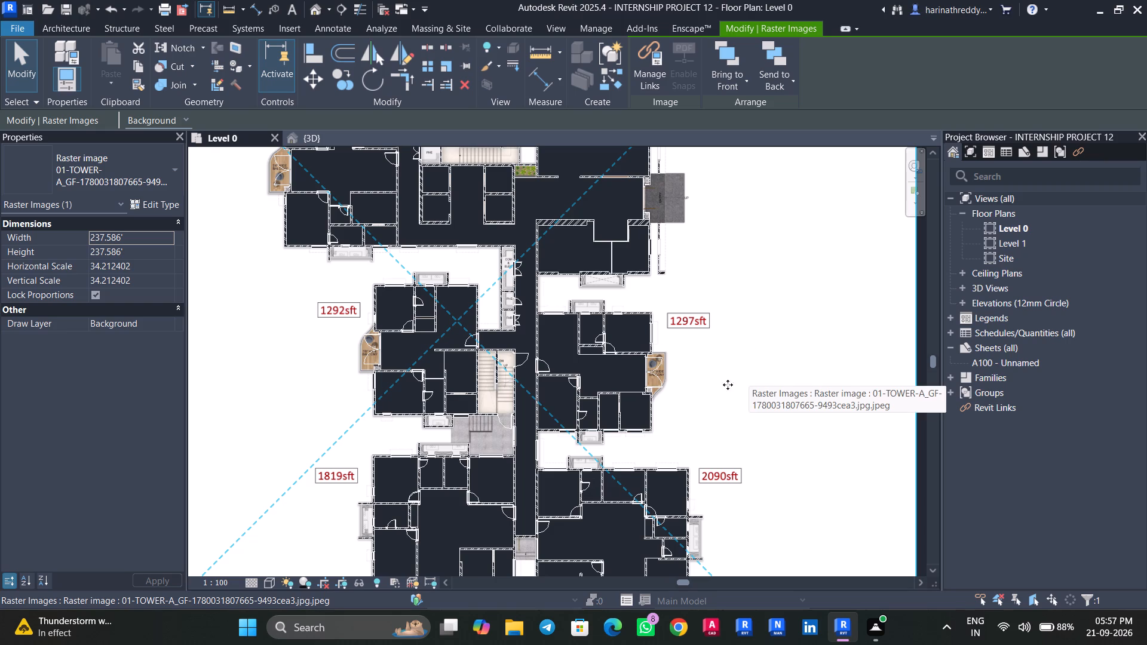
pyautogui.scroll(2, 728, 385)
pyautogui.scroll(7, 612, 347)
pyautogui.moveTo(636, 358); pyautogui.dragTo(679, 121, button='middle')
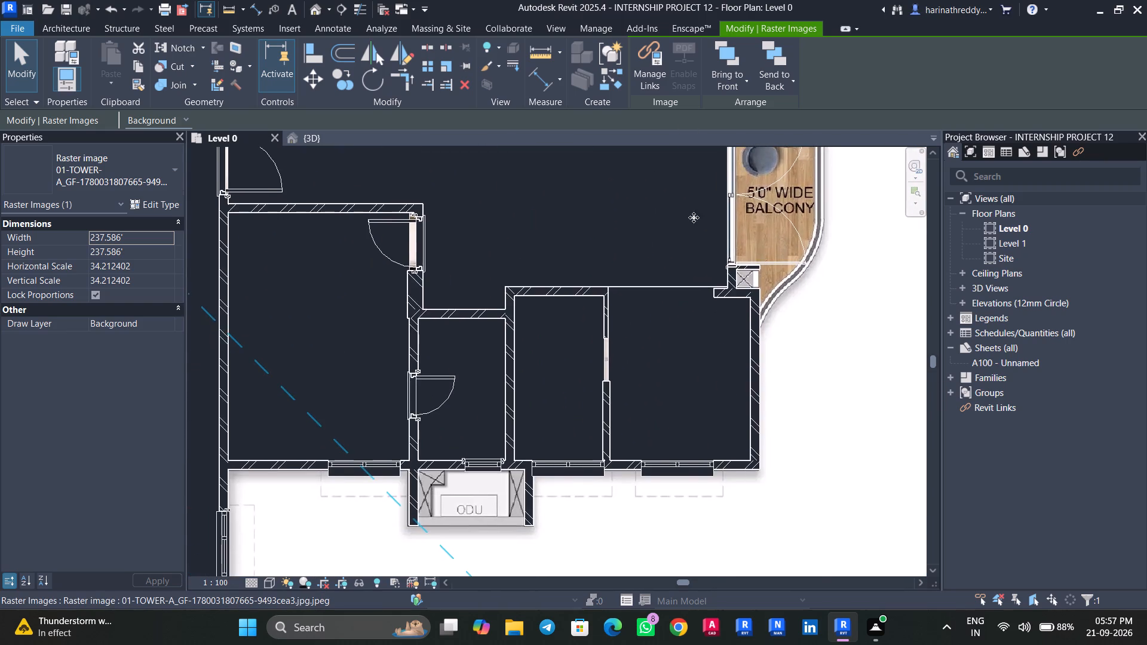
pyautogui.scroll(-5, 676, 330)
pyautogui.moveTo(722, 434); pyautogui.dragTo(646, 203, button='middle')
pyautogui.scroll(-5, 706, 375)
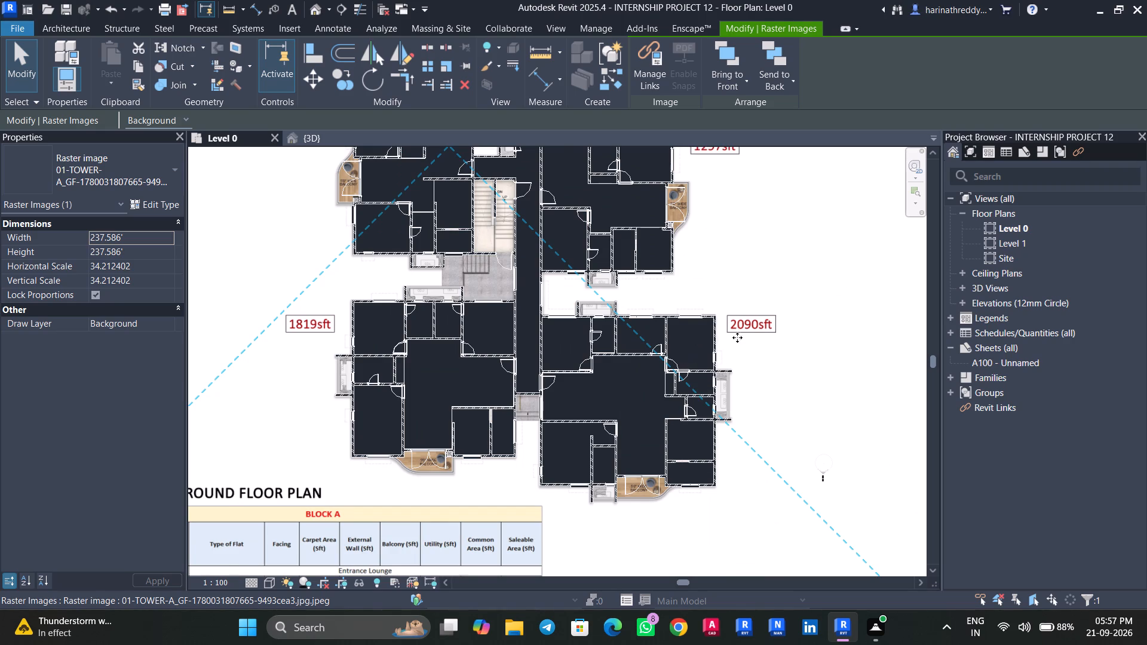
pyautogui.moveTo(756, 308); pyautogui.dragTo(821, 483, button='middle')
pyautogui.scroll(4, 708, 365)
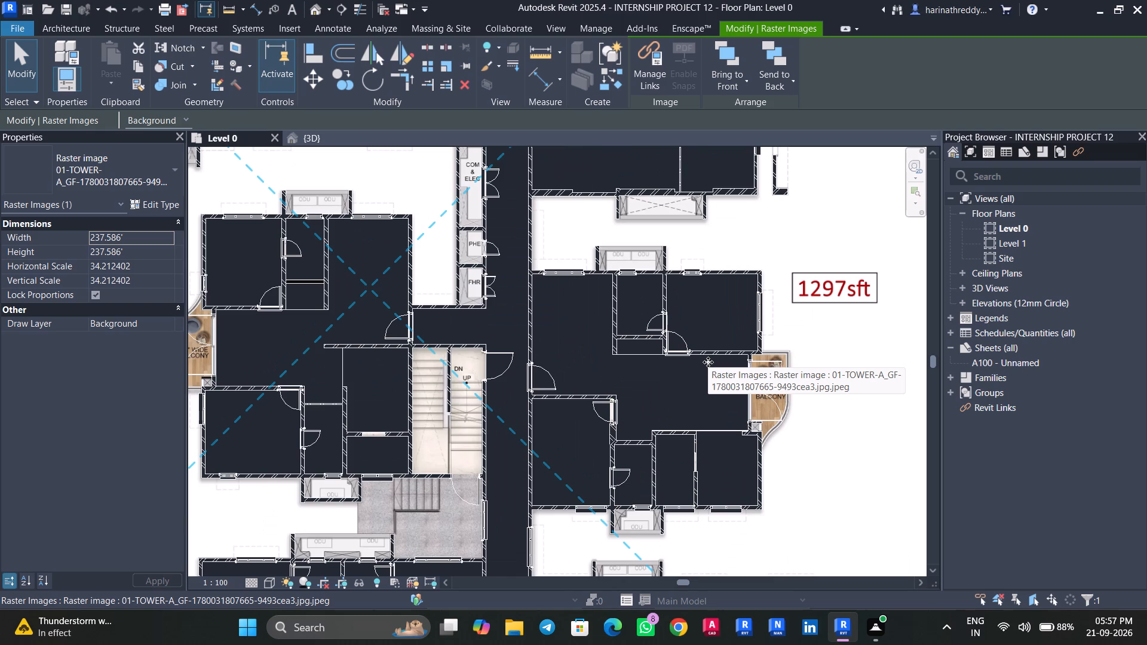
pyautogui.scroll(1, 722, 348)
pyautogui.moveTo(710, 326); pyautogui.dragTo(749, 463, button='middle')
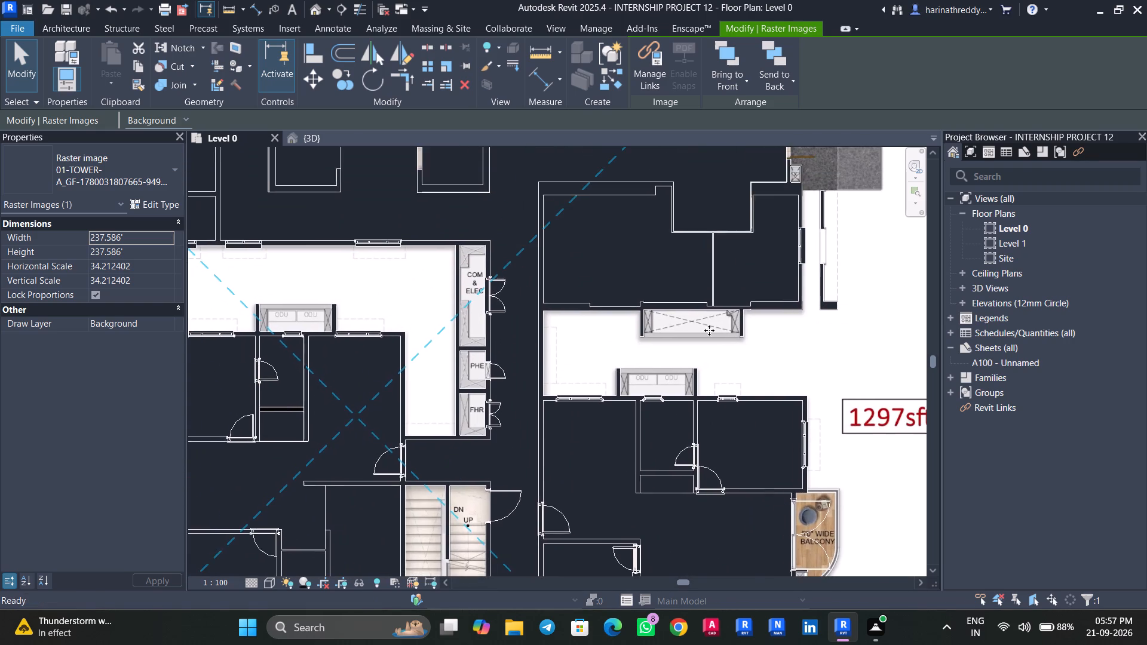
pyautogui.scroll(-4, 701, 305)
pyautogui.moveTo(701, 305); pyautogui.dragTo(695, 383, button='middle')
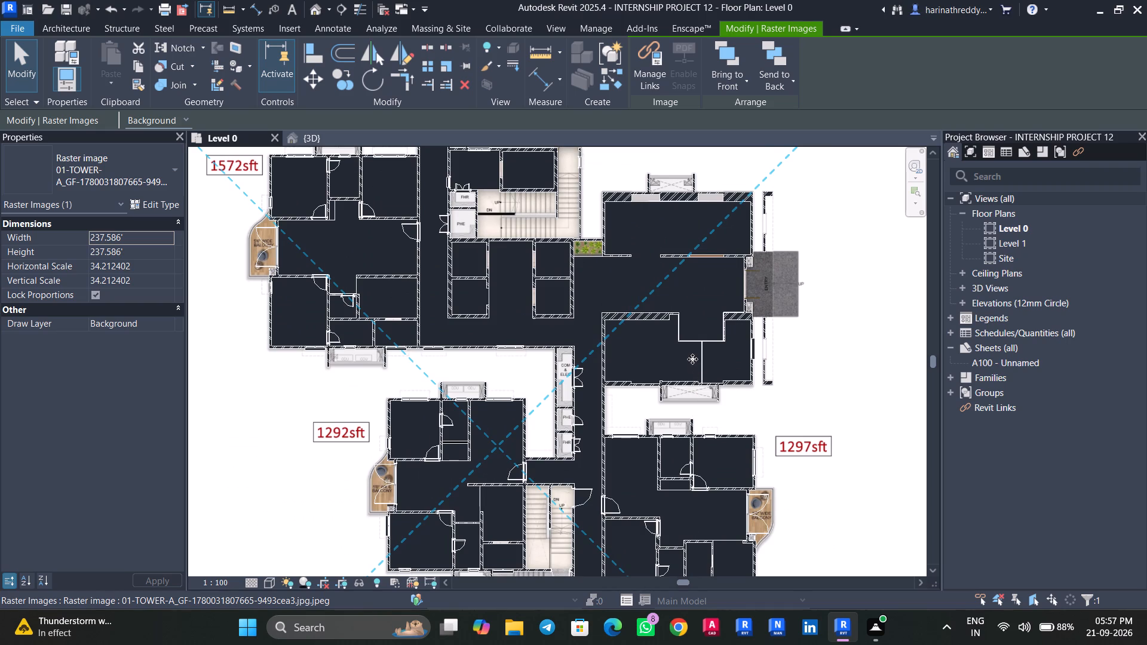
pyautogui.moveTo(692, 359); pyautogui.dragTo(718, 409, button='middle')
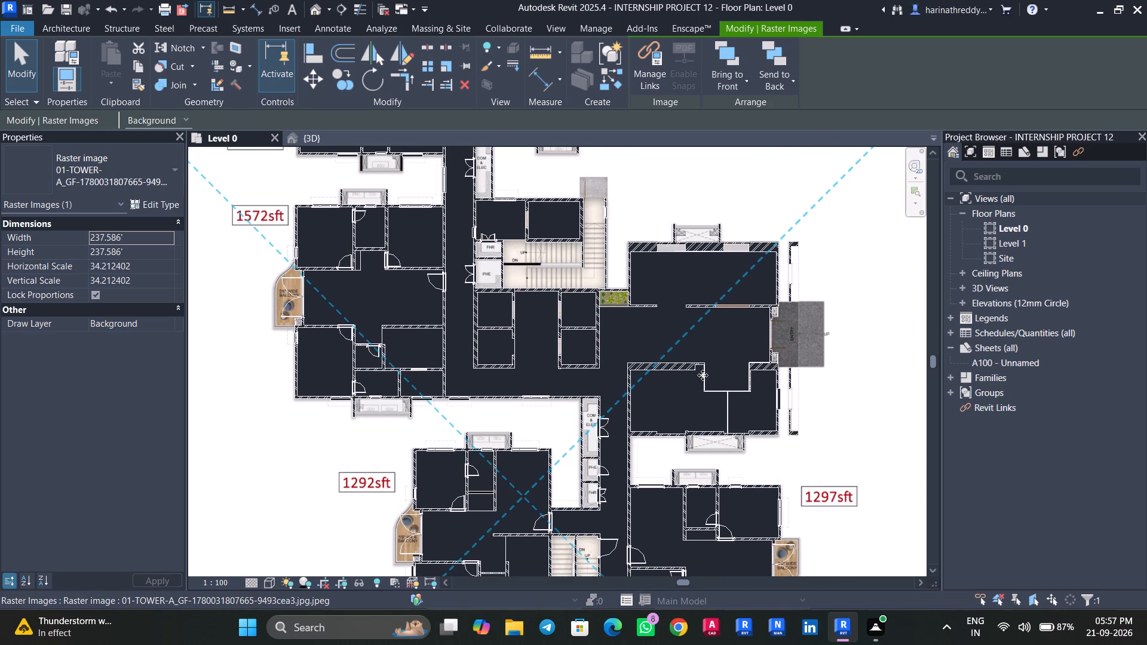
pyautogui.scroll(-3, 701, 372)
pyautogui.moveTo(703, 334); pyautogui.dragTo(764, 334, button='middle')
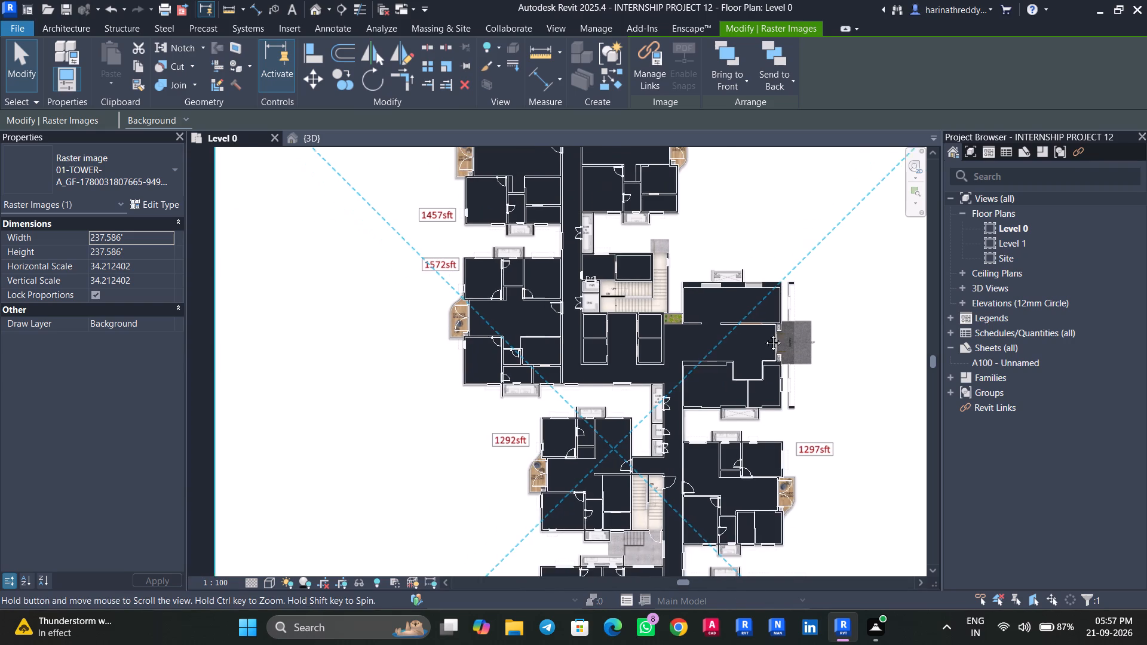
pyautogui.moveTo(764, 334); pyautogui.dragTo(770, 334, button='middle')
pyautogui.scroll(1, 770, 334)
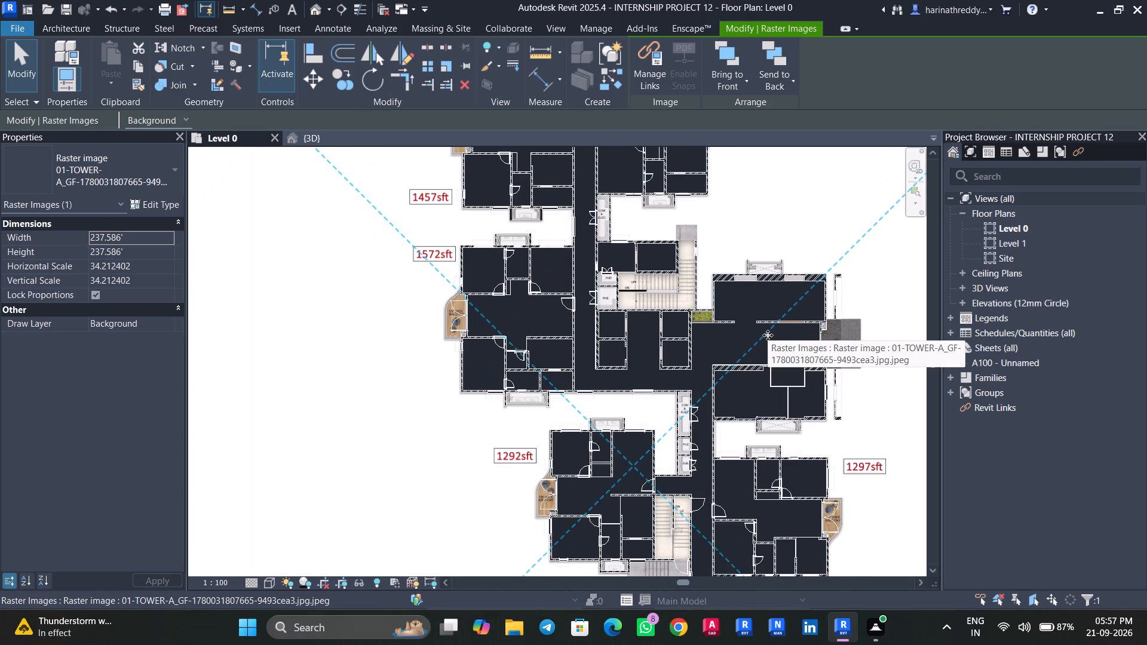
# Examine the Level 0 plan around the entrance lounge, lift core and surrounding flats for areas still without a floor.
pyautogui.scroll(-3, 734, 331)
pyautogui.scroll(6, 731, 351)
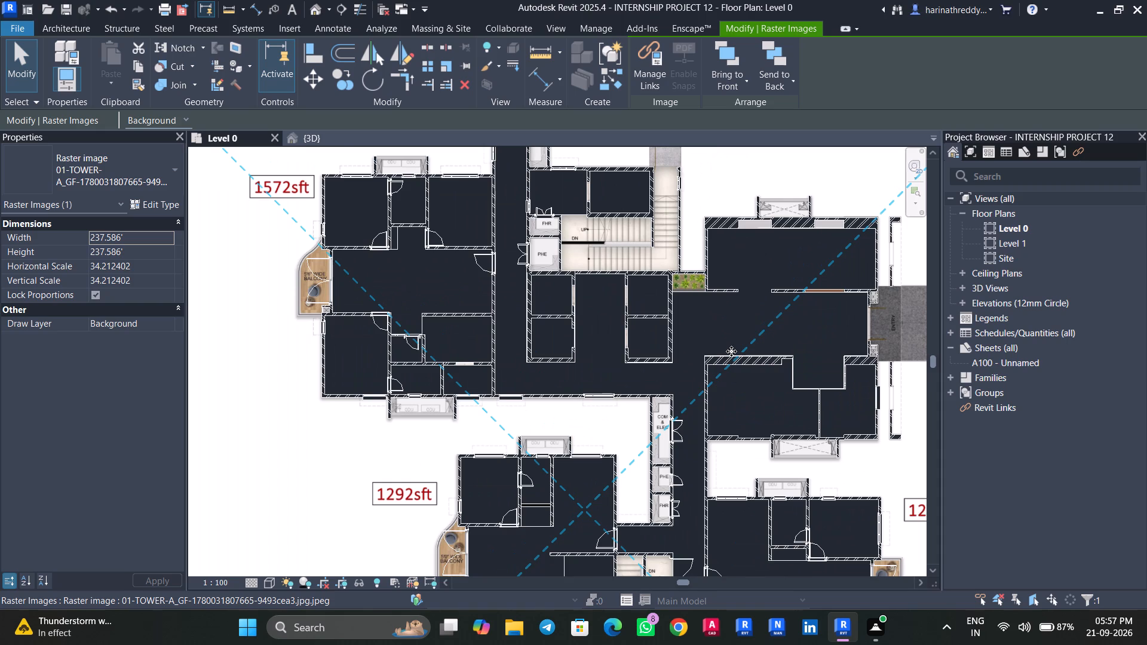
pyautogui.scroll(1, 778, 322)
pyautogui.scroll(-4, 768, 316)
pyautogui.scroll(2, 764, 314)
pyautogui.moveTo(763, 314); pyautogui.dragTo(728, 336, button='middle')
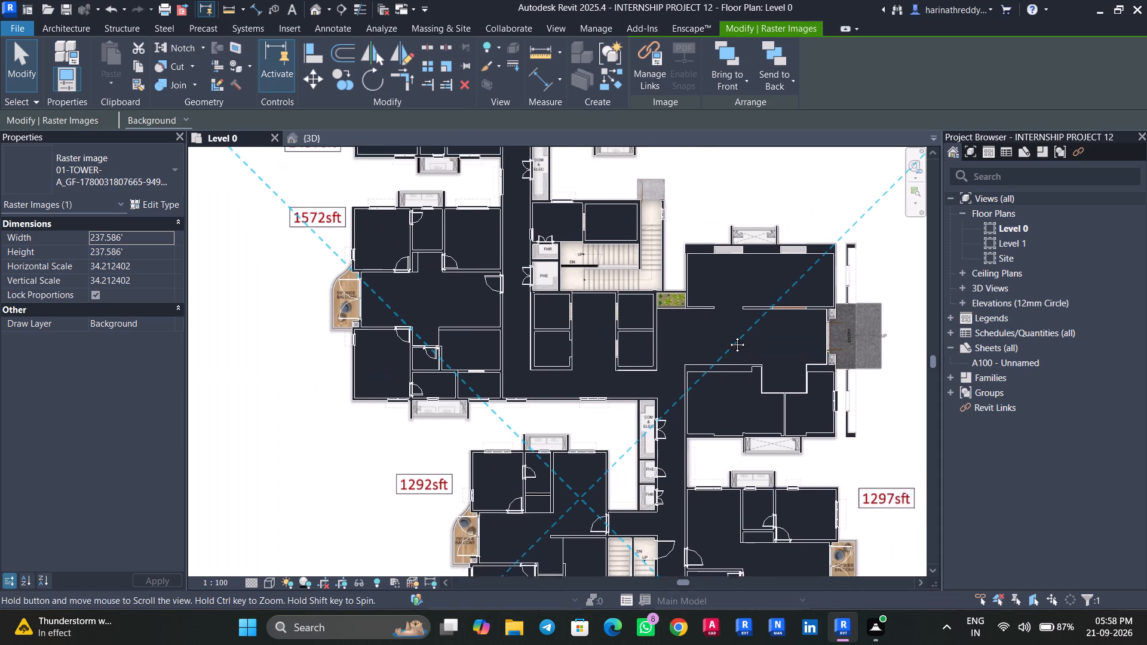
pyautogui.moveTo(728, 336); pyautogui.dragTo(714, 348, button='middle')
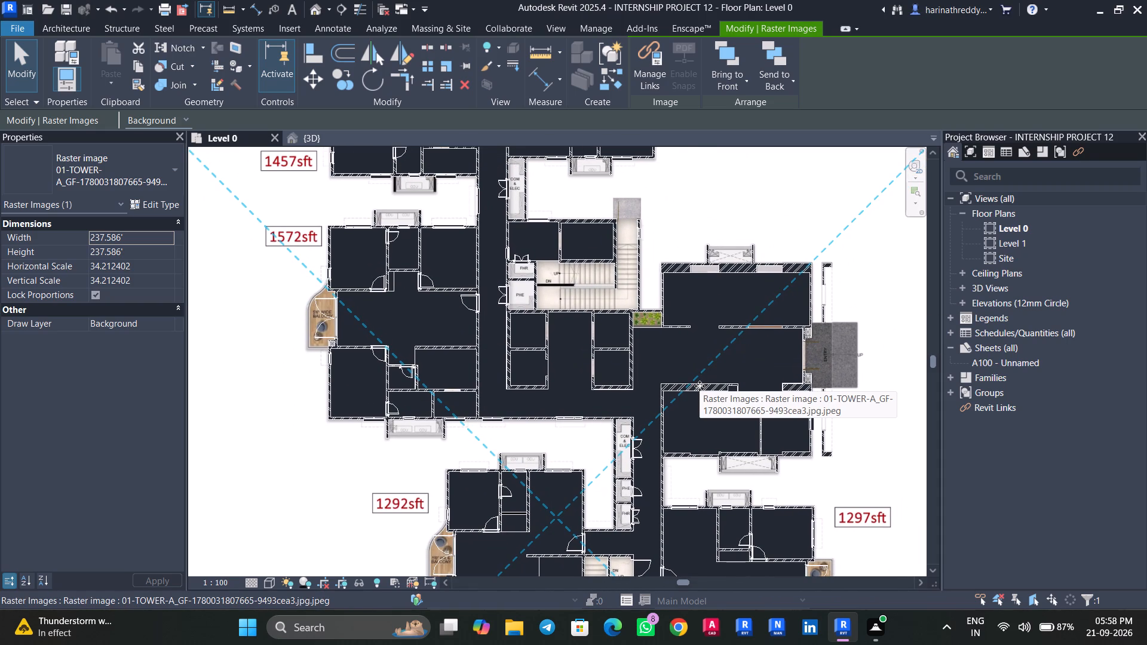
pyautogui.scroll(4, 696, 354)
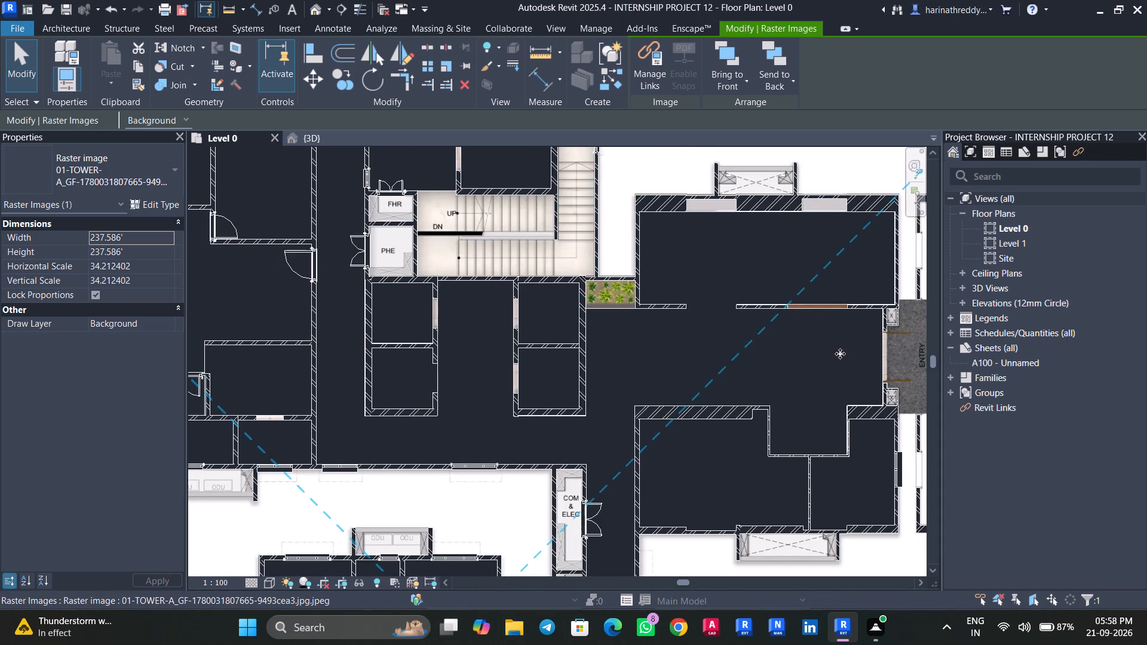
pyautogui.scroll(6, 839, 347)
pyautogui.scroll(-8, 819, 324)
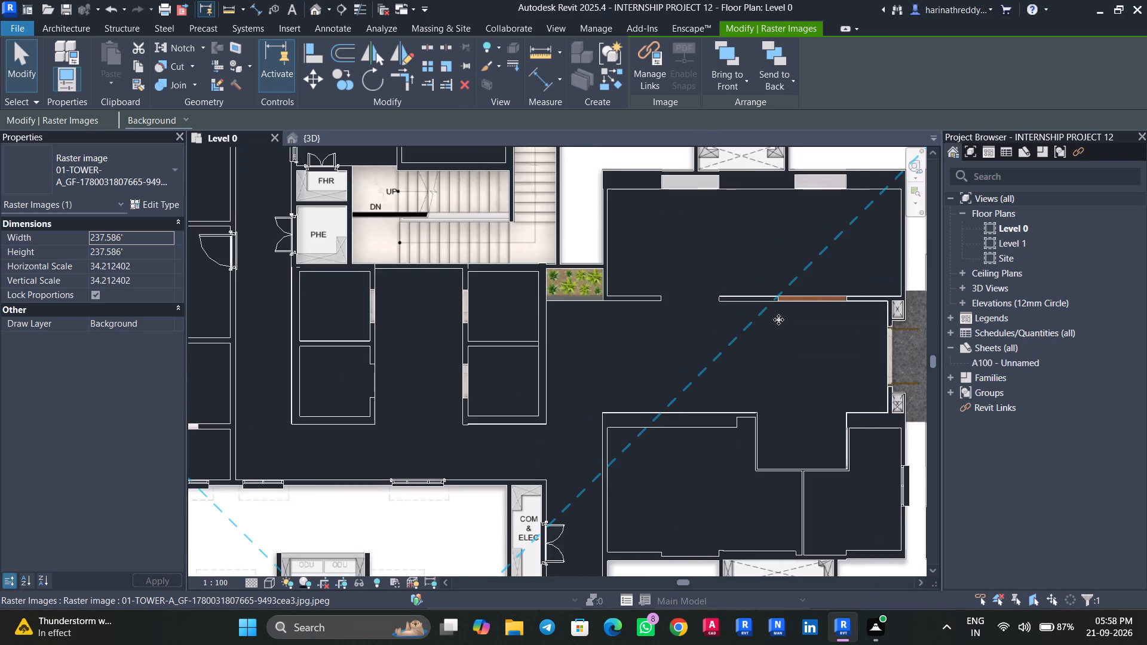
pyautogui.scroll(-6, 778, 320)
pyautogui.scroll(-1, 792, 377)
pyautogui.moveTo(789, 379); pyautogui.dragTo(808, 269, button='middle')
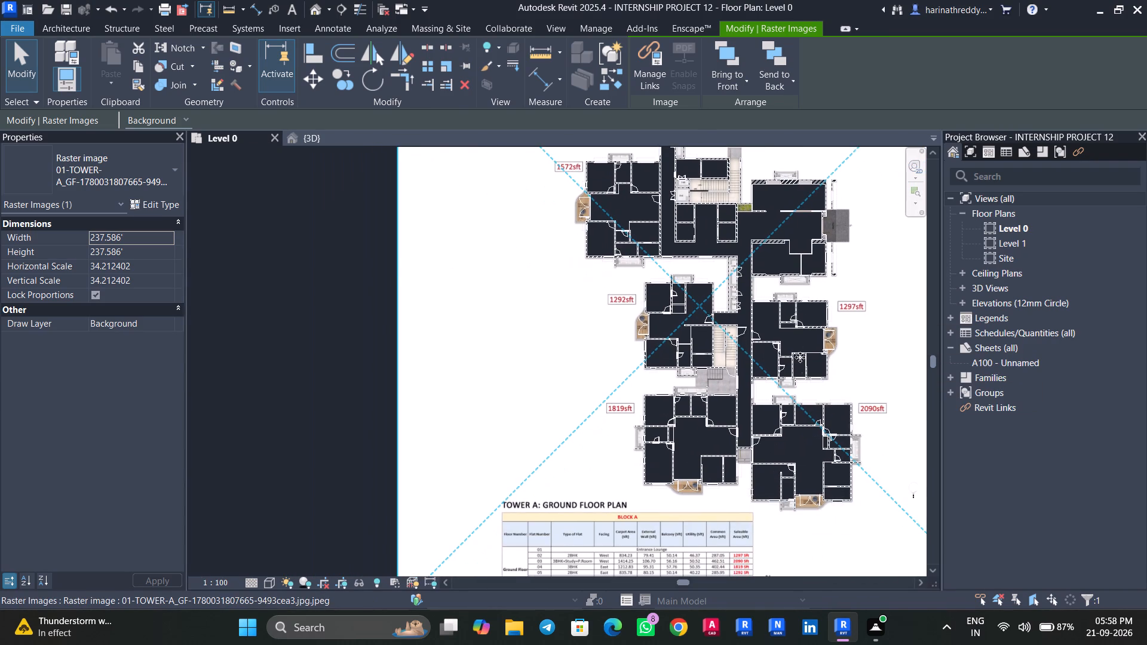
pyautogui.moveTo(805, 437); pyautogui.dragTo(803, 348, button='middle')
# Inspect the ODU ledge beside the toilets of the 2090sft flat against the underlying plan image.
pyautogui.scroll(9, 803, 348)
pyautogui.moveTo(838, 358); pyautogui.dragTo(769, 381, button='middle')
pyautogui.moveTo(918, 440); pyautogui.dragTo(832, 434, button='middle')
pyautogui.scroll(7, 866, 429)
pyautogui.moveTo(854, 398); pyautogui.dragTo(903, 453, button='middle')
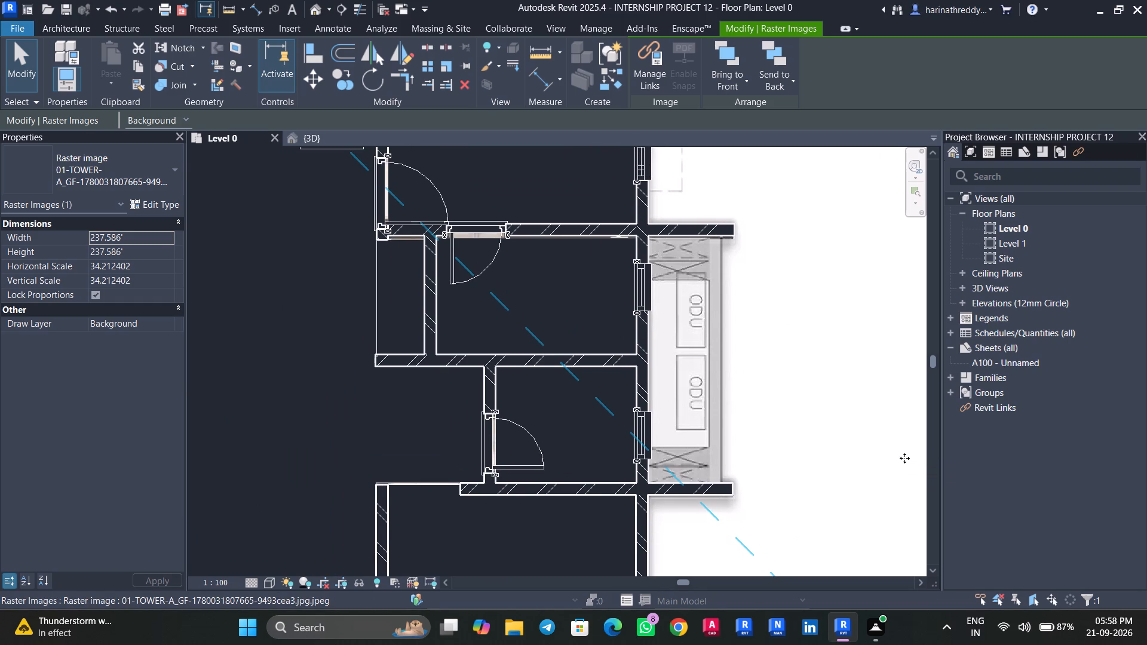
pyautogui.scroll(6, 720, 383)
pyautogui.moveTo(695, 364); pyautogui.dragTo(720, 437, button='middle')
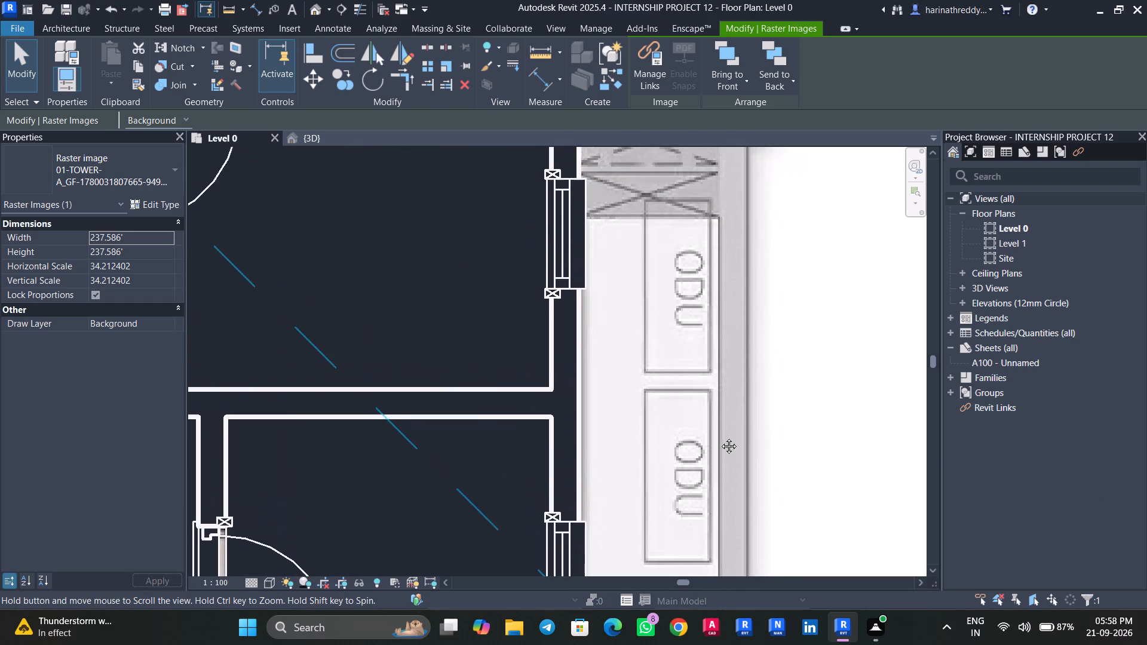
pyautogui.moveTo(720, 437); pyautogui.dragTo(720, 436, button='middle')
pyautogui.scroll(-4, 704, 408)
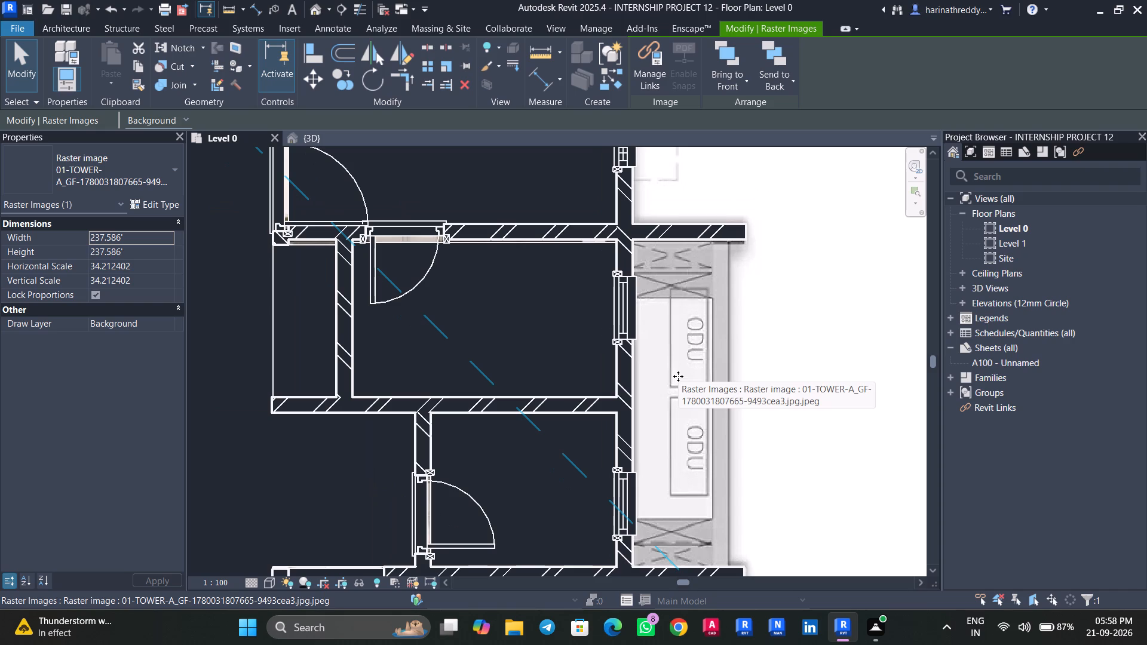
# Start a new Level 0 floor boundary sketch and check the type properties of the LOUGE AREA , COORIDOR floor type.
pyautogui.press('Escape')
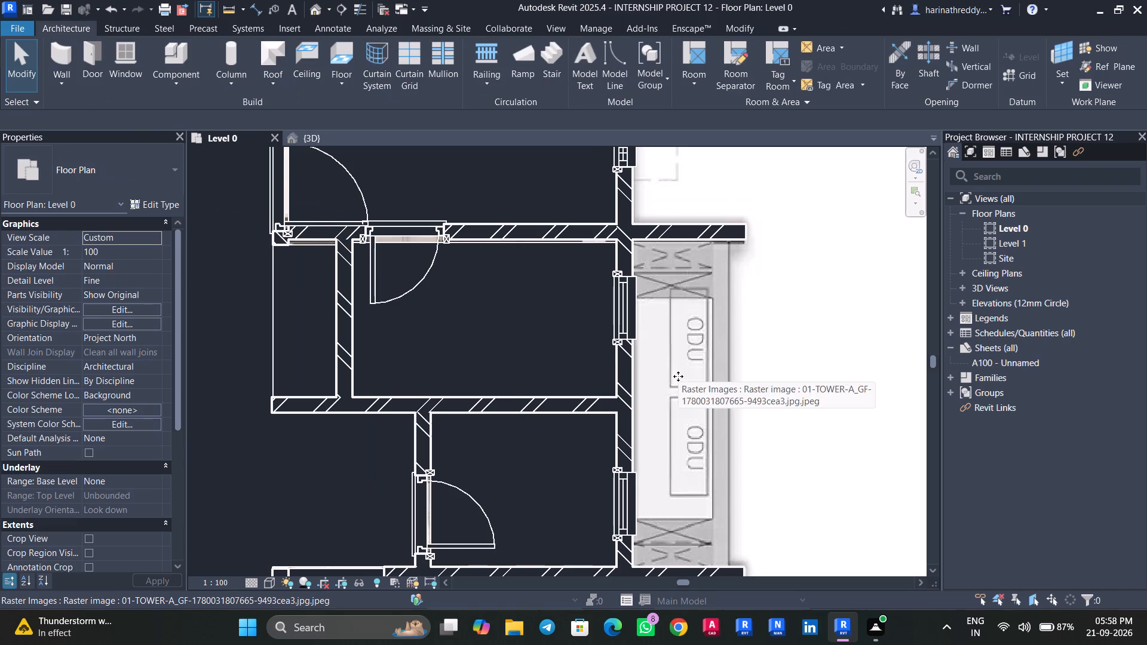
pyautogui.click(326, 86)
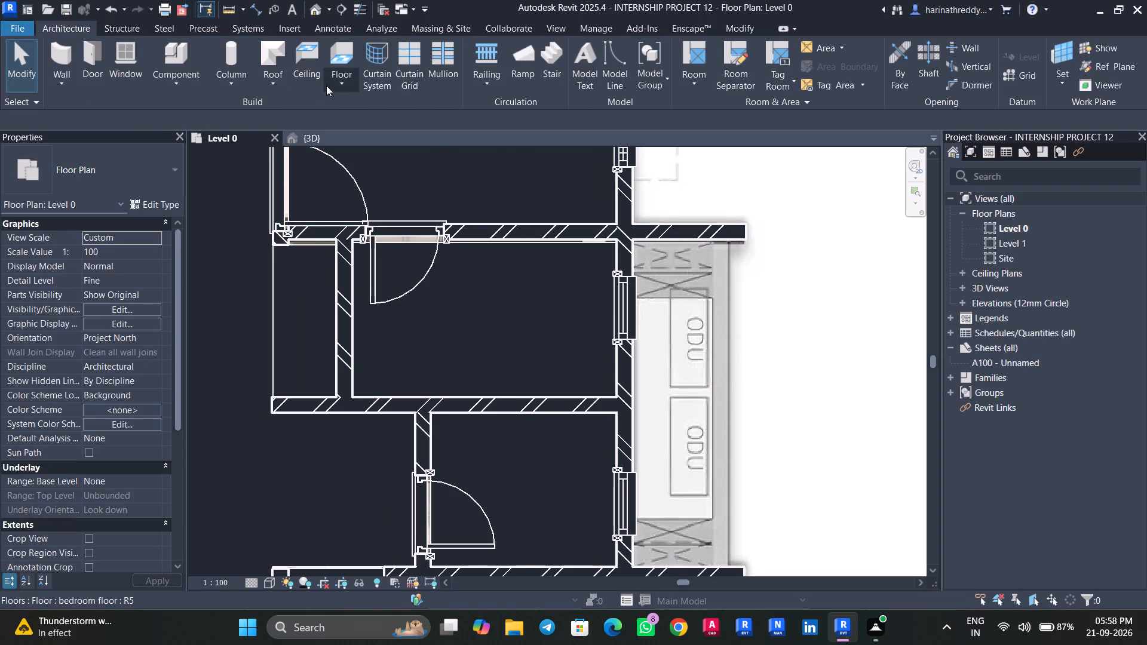
pyautogui.click(367, 100)
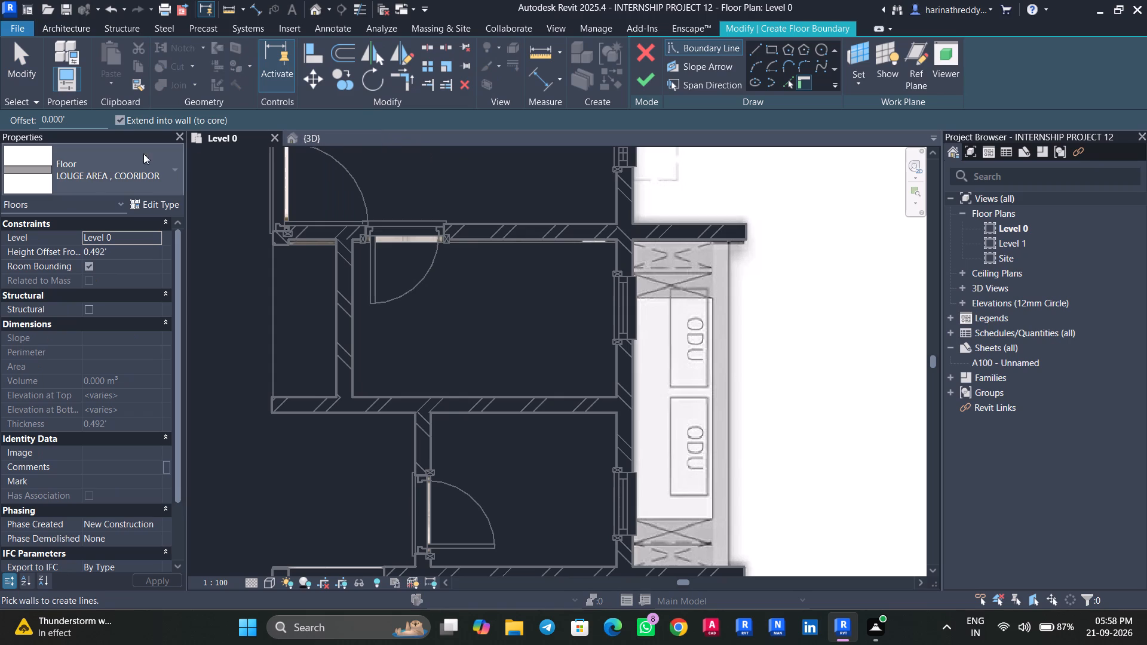
pyautogui.click(158, 198)
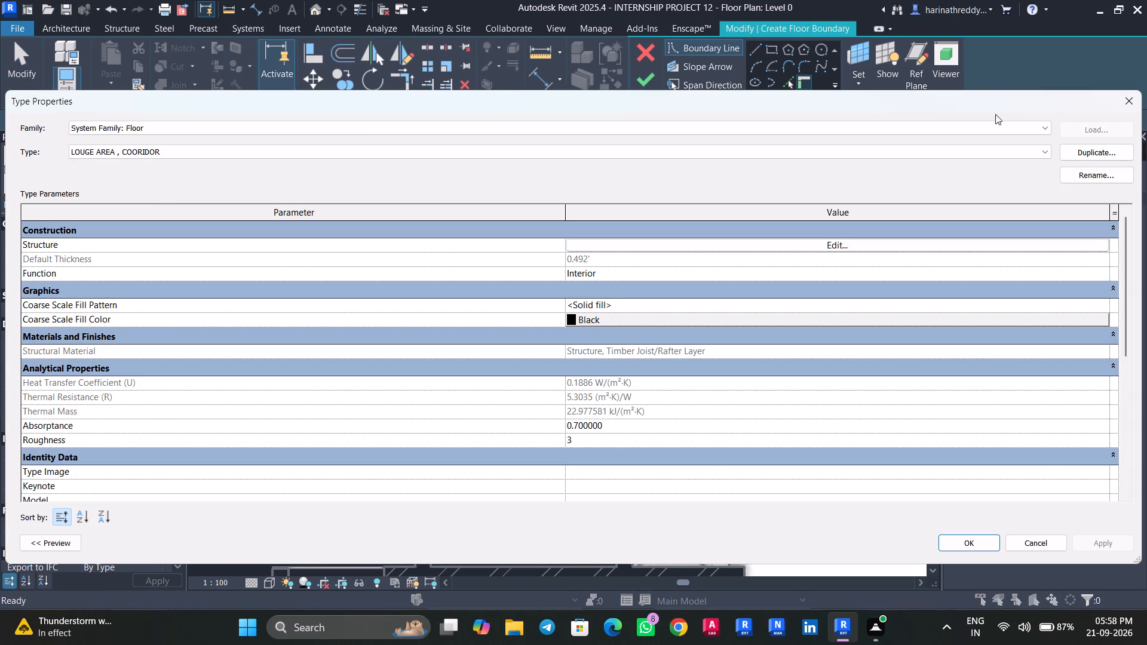
pyautogui.click(1118, 102)
# Examine the plan from the 2090sft flat along the corridor and staircases to the COM & ELEC, PHE and FHR shafts.
pyautogui.scroll(-7, 710, 290)
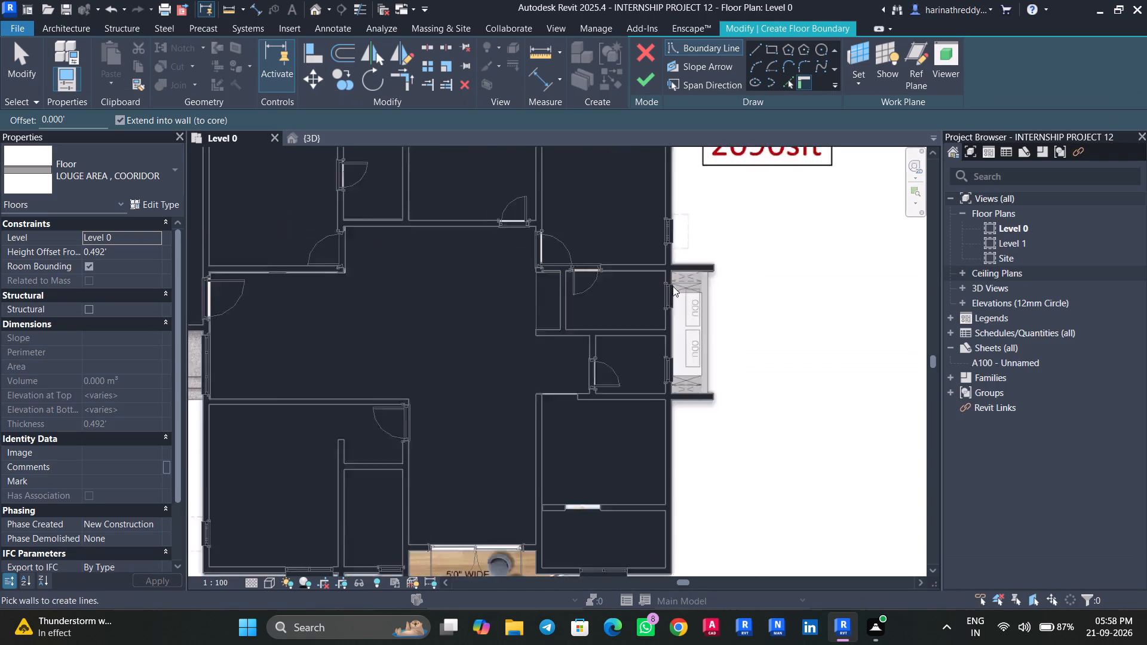
pyautogui.scroll(-1, 673, 286)
pyautogui.scroll(-4, 523, 249)
pyautogui.moveTo(522, 250); pyautogui.dragTo(719, 306, button='middle')
pyautogui.scroll(9, 487, 325)
pyautogui.moveTo(502, 237); pyautogui.dragTo(530, 354, button='middle')
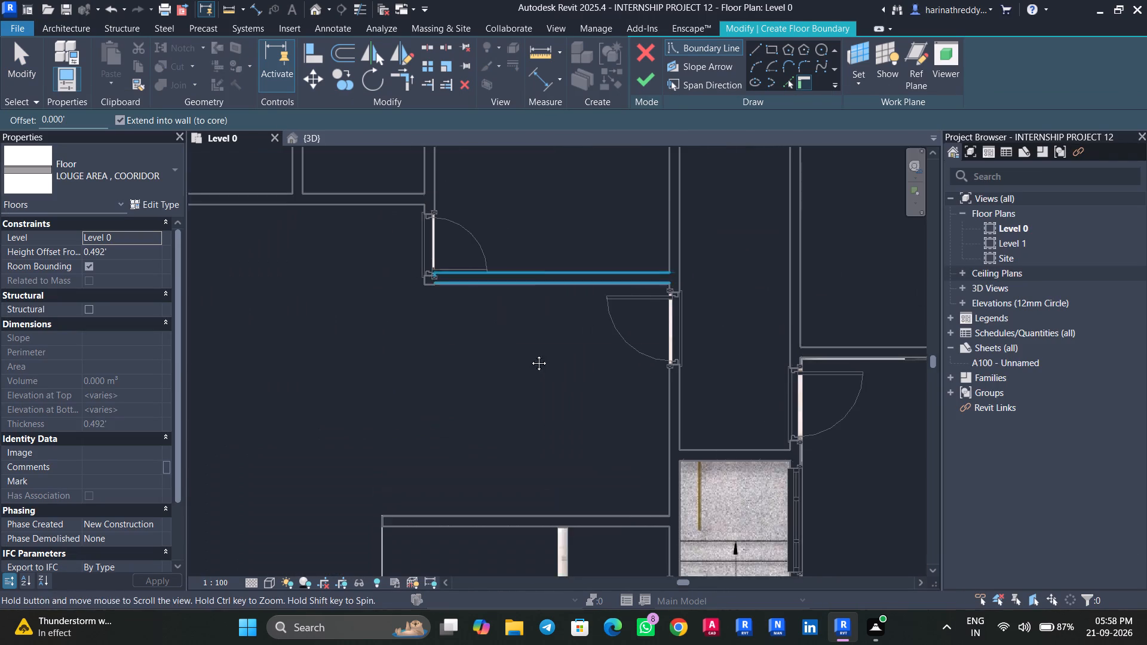
pyautogui.moveTo(530, 354); pyautogui.dragTo(550, 471, button='middle')
pyautogui.moveTo(545, 249); pyautogui.dragTo(589, 413, button='middle')
pyautogui.scroll(-7, 465, 254)
pyautogui.moveTo(437, 229); pyautogui.dragTo(421, 372, button='middle')
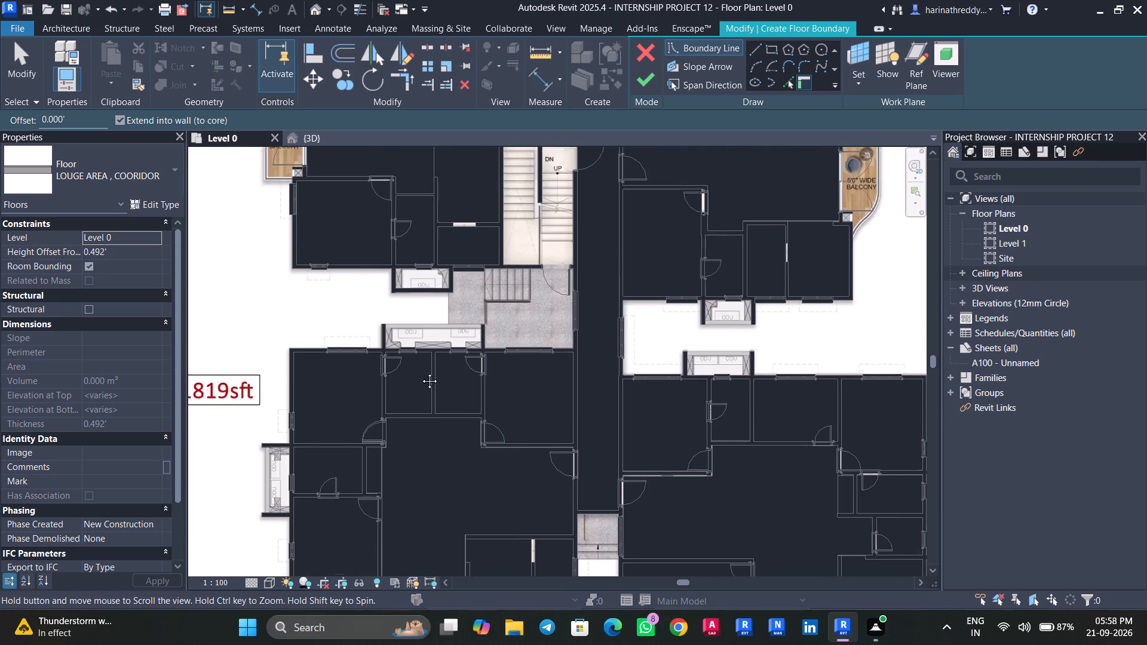
pyautogui.moveTo(421, 372); pyautogui.dragTo(396, 477, button='middle')
pyautogui.scroll(6, 523, 284)
pyautogui.moveTo(498, 416); pyautogui.dragTo(492, 435, button='middle')
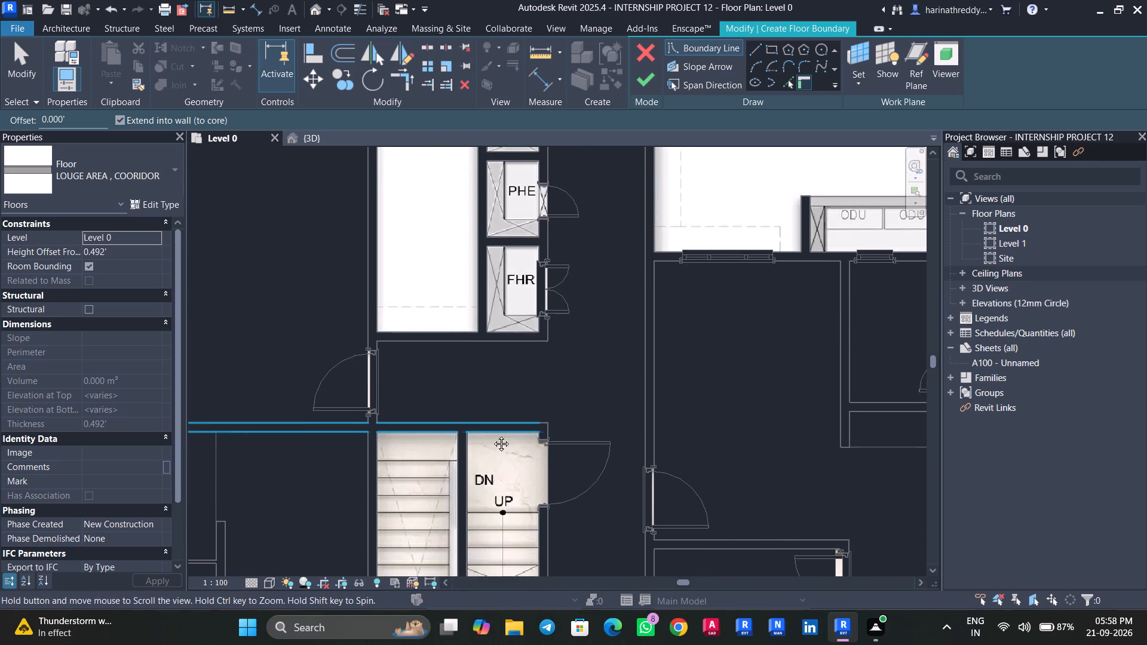
pyautogui.moveTo(492, 435); pyautogui.dragTo(489, 428, button='middle')
pyautogui.moveTo(539, 256); pyautogui.dragTo(512, 454, button='middle')
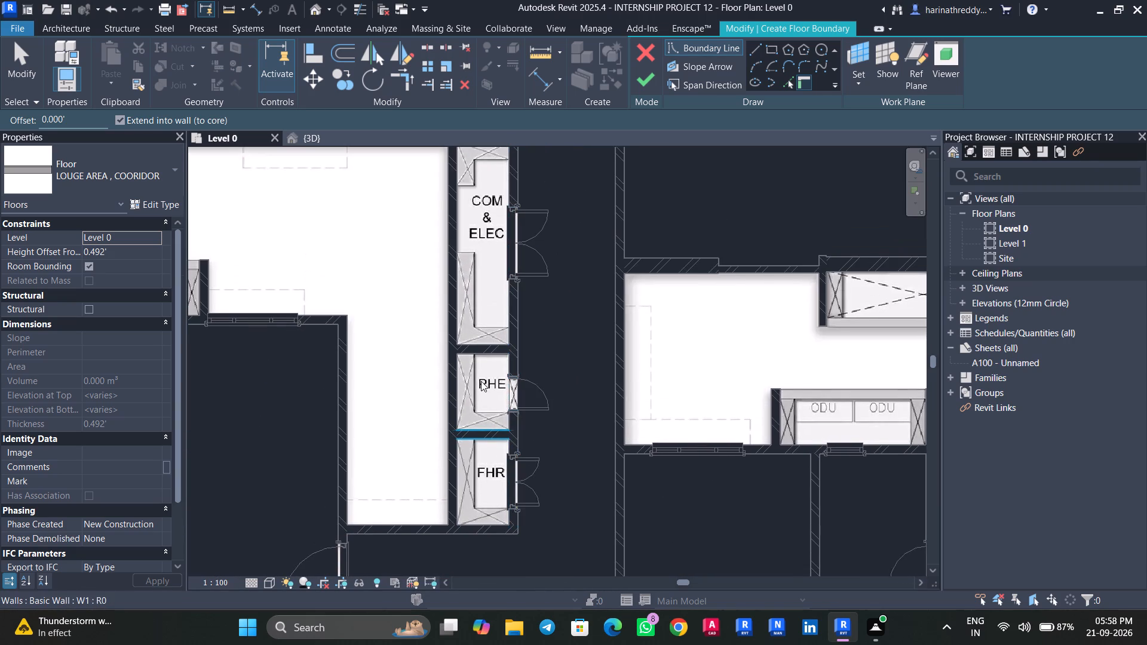
pyautogui.scroll(6, 481, 380)
pyautogui.middleClick(482, 369)
pyautogui.scroll(1, 482, 369)
pyautogui.scroll(-10, 482, 369)
pyautogui.moveTo(484, 331); pyautogui.dragTo(490, 357, button='middle')
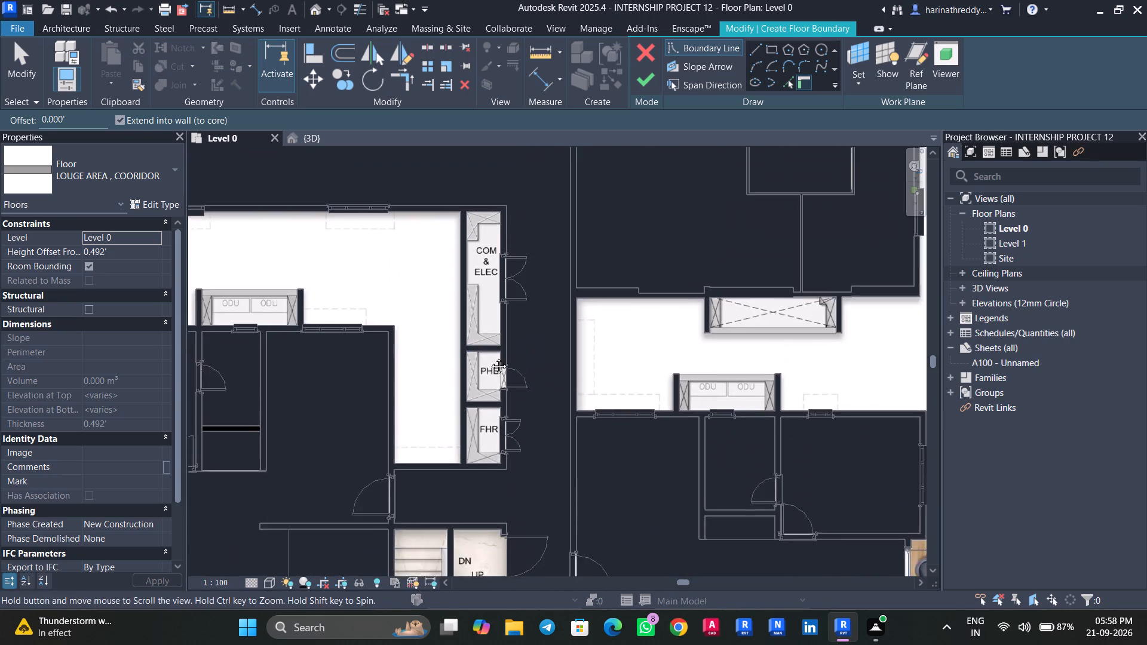
pyautogui.moveTo(490, 357); pyautogui.dragTo(493, 386, button='middle')
pyautogui.moveTo(493, 395); pyautogui.dragTo(496, 428, button='middle')
pyautogui.scroll(1, 496, 428)
pyautogui.moveTo(345, 386); pyautogui.dragTo(455, 377, button='middle')
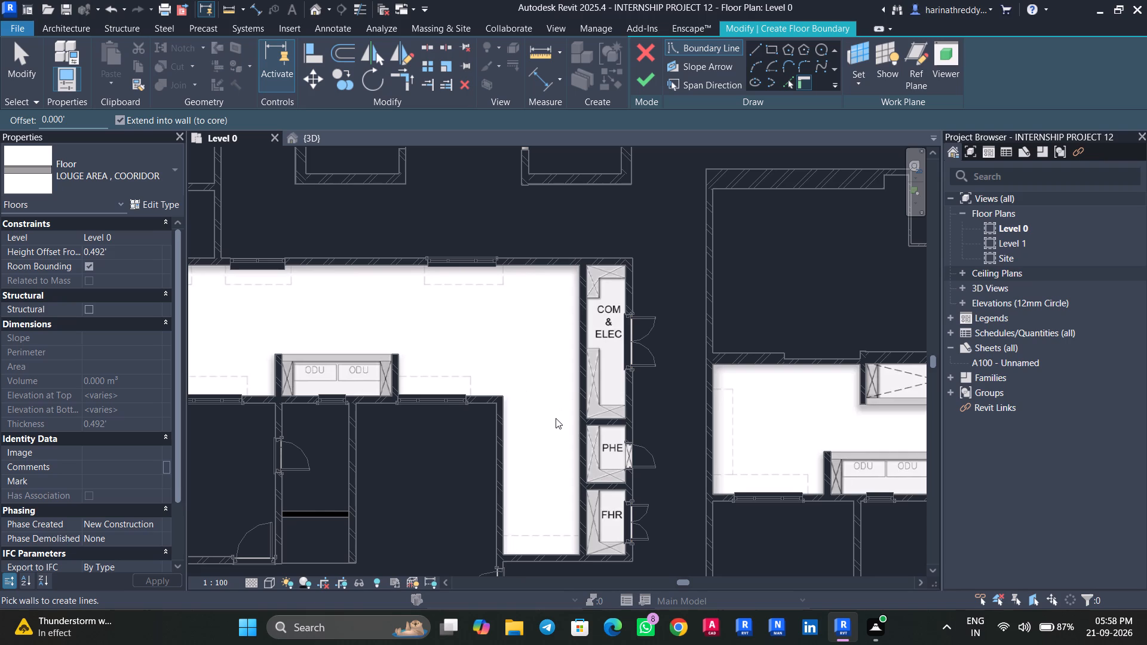
# Review the whole block's flats, service shafts, staircases and ODU ledges for spaces that still need a floor.
pyautogui.scroll(-6, 536, 398)
pyautogui.moveTo(517, 250); pyautogui.dragTo(522, 259, button='middle')
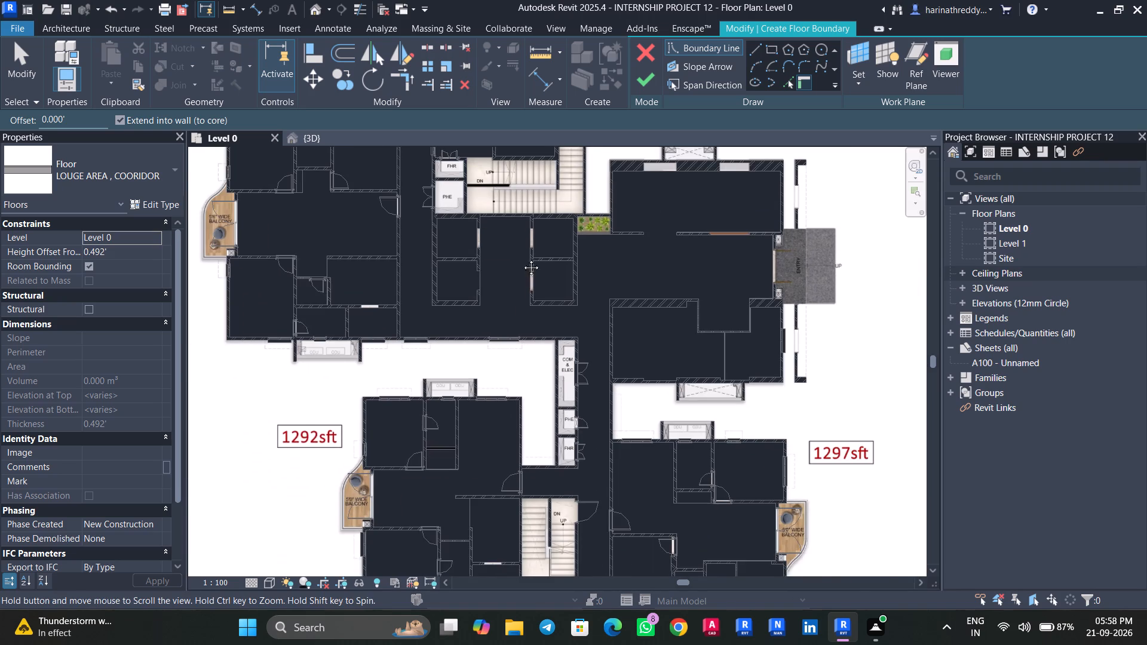
pyautogui.moveTo(522, 259); pyautogui.dragTo(612, 613, button='middle')
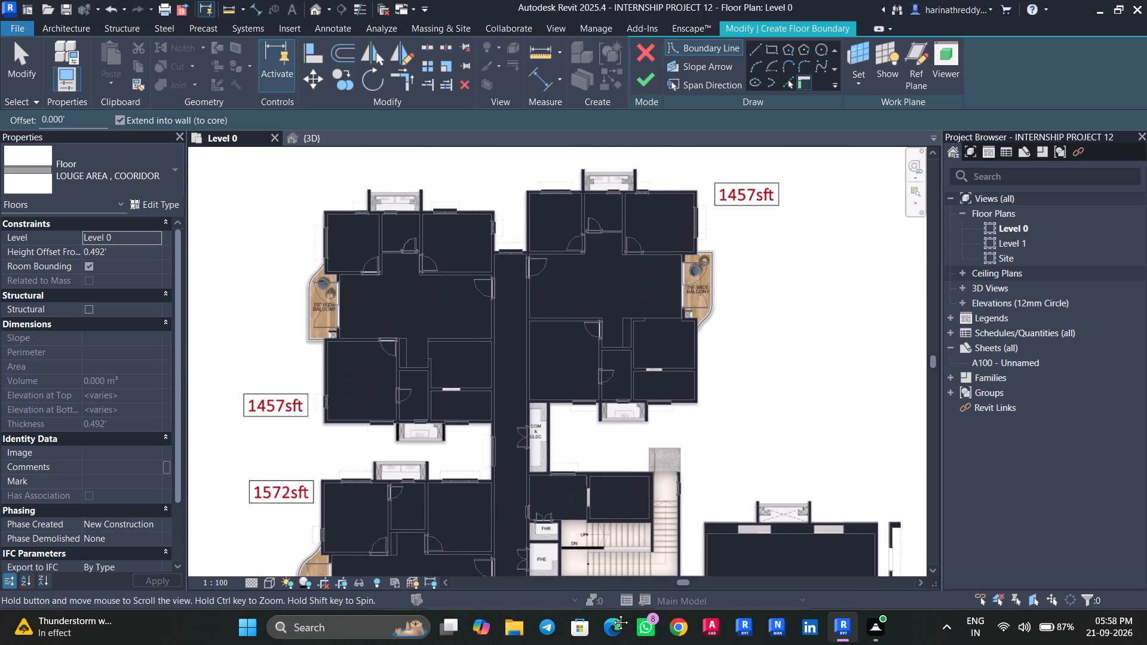
pyautogui.moveTo(612, 613); pyautogui.dragTo(557, 419, button='middle')
pyautogui.moveTo(582, 443); pyautogui.dragTo(599, 192, button='middle')
pyautogui.scroll(1, 599, 192)
pyautogui.scroll(7, 633, 377)
pyautogui.scroll(-3, 633, 377)
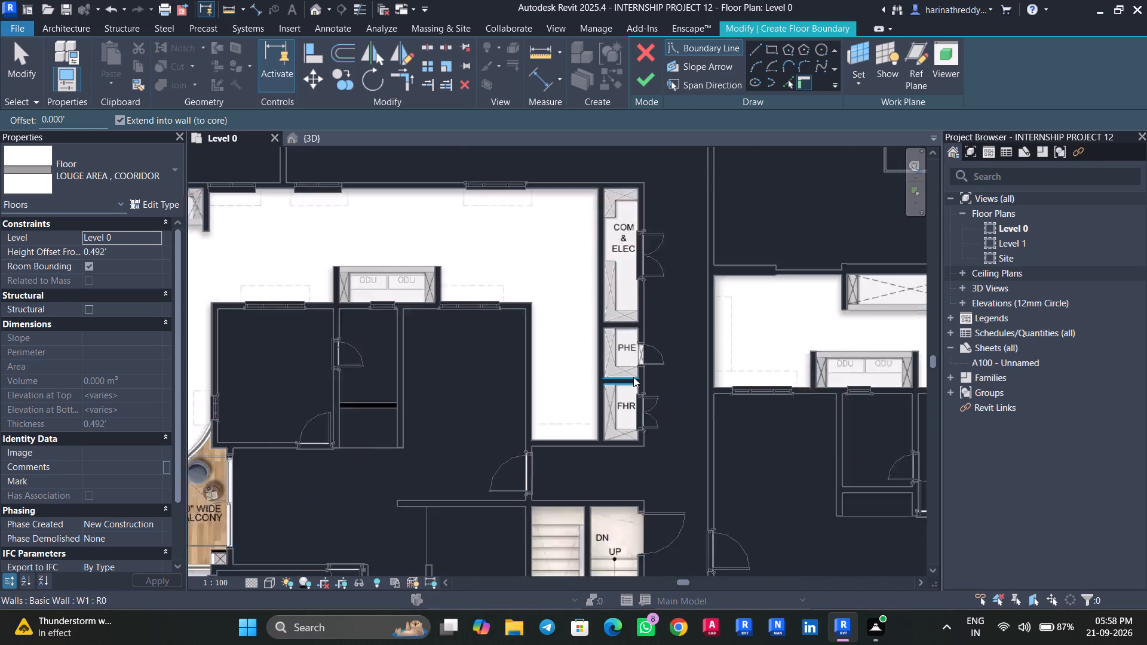
pyautogui.scroll(-2, 633, 377)
pyautogui.moveTo(633, 376); pyautogui.dragTo(526, 177, button='middle')
pyautogui.scroll(-1, 526, 177)
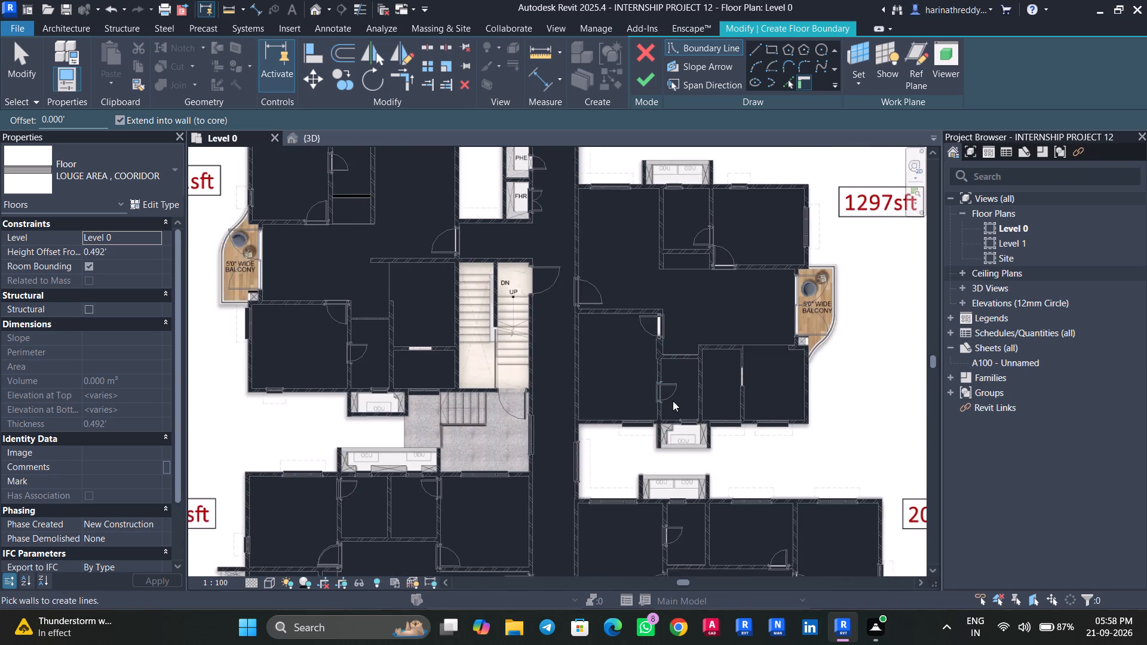
pyautogui.scroll(-1, 672, 401)
pyautogui.moveTo(669, 402); pyautogui.dragTo(633, 327, button='middle')
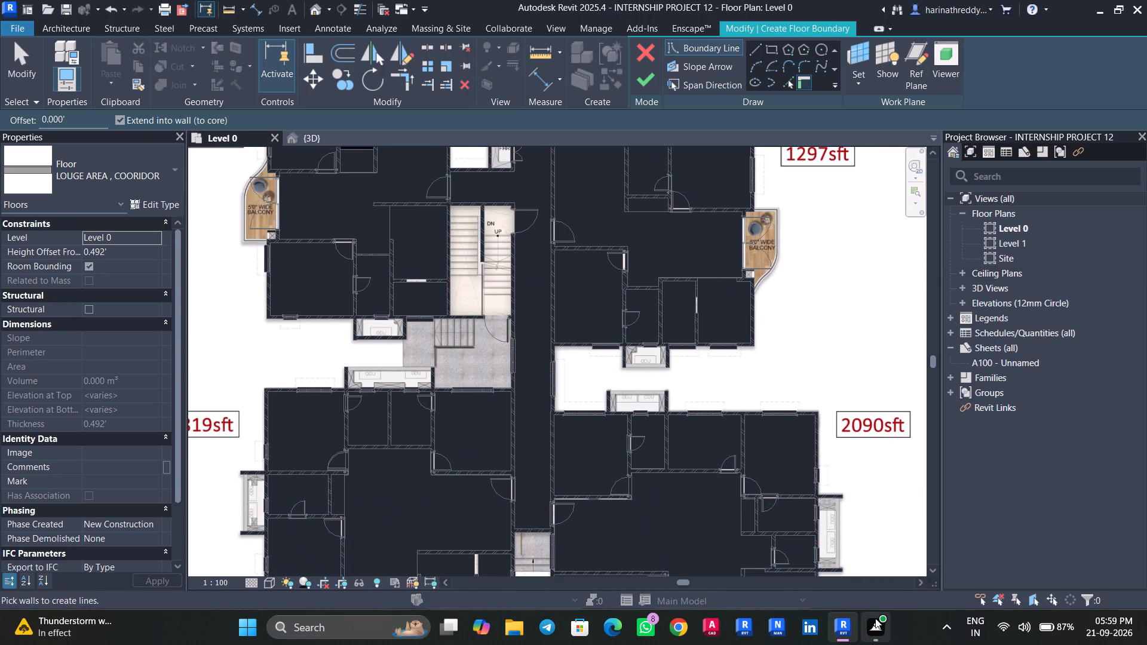
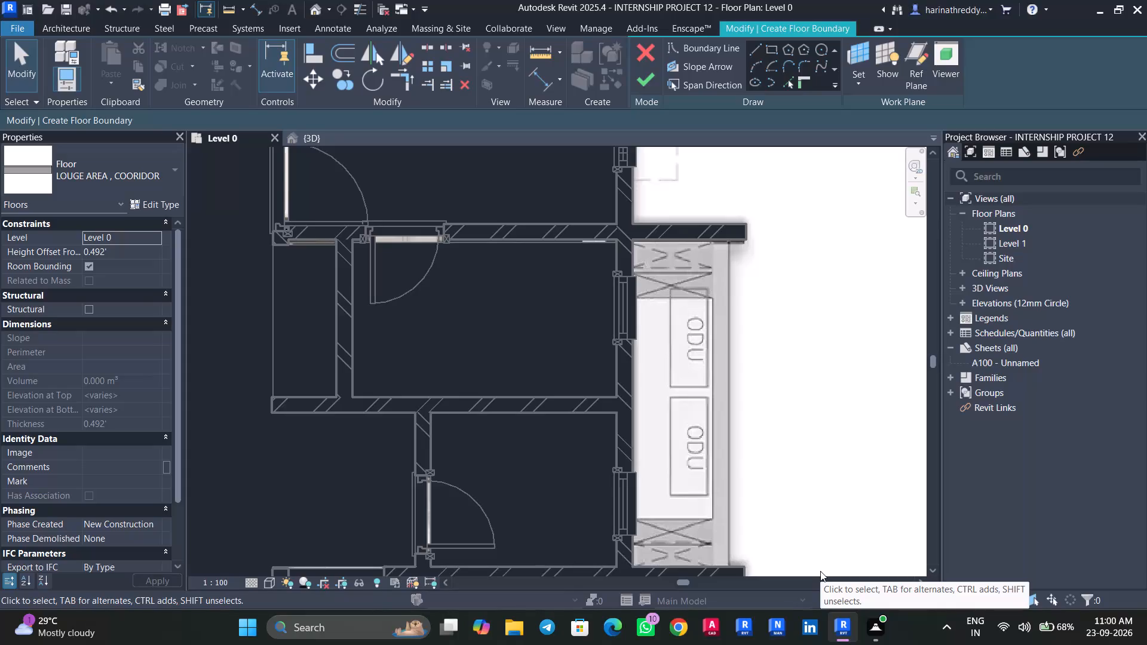
# Review the block's flats, ODU ledges, staircases and paved entrance areas on Level 0 for spaces still lacking a floor.
pyautogui.press('space')
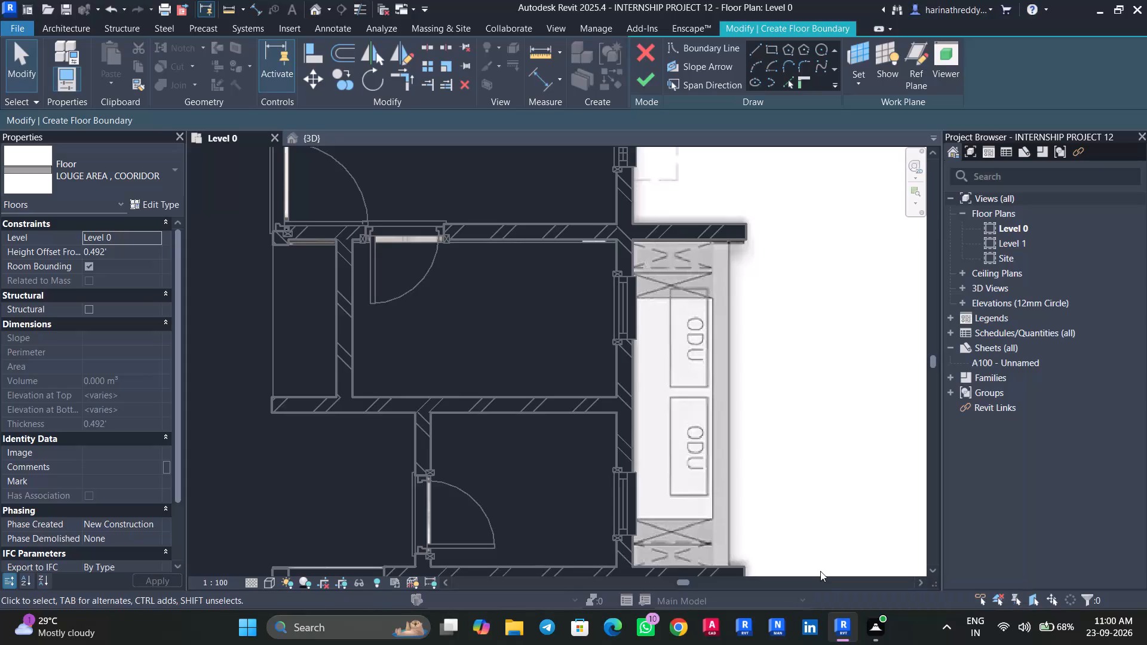
pyautogui.click(786, 567)
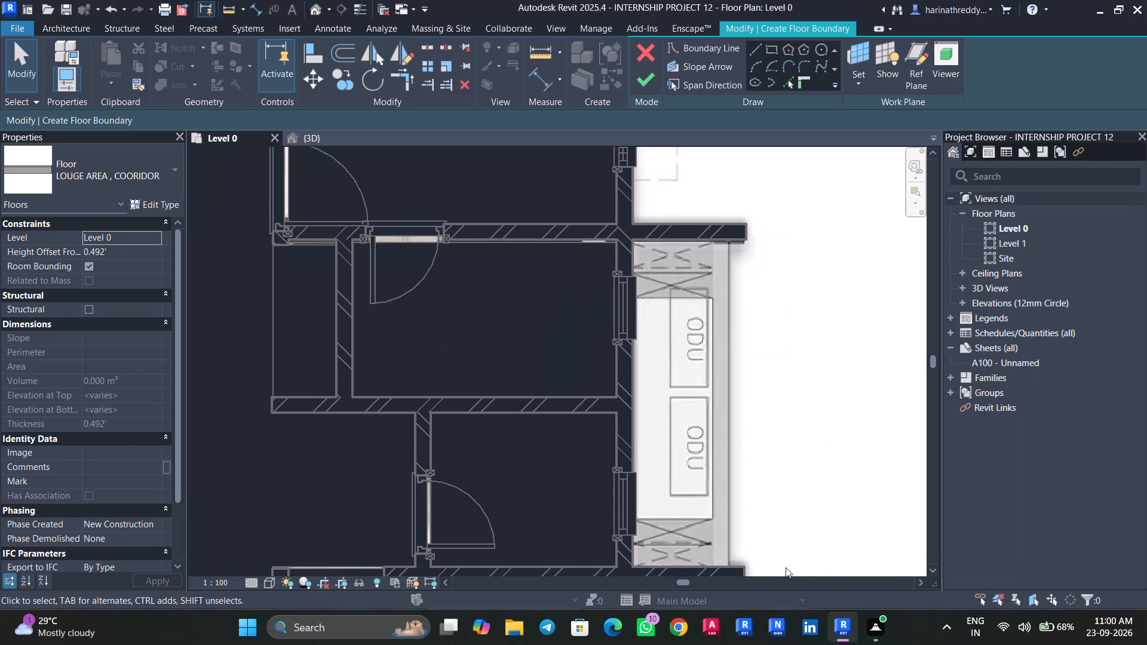
pyautogui.scroll(-3, 669, 471)
pyautogui.scroll(1, 668, 471)
pyautogui.scroll(-4, 641, 462)
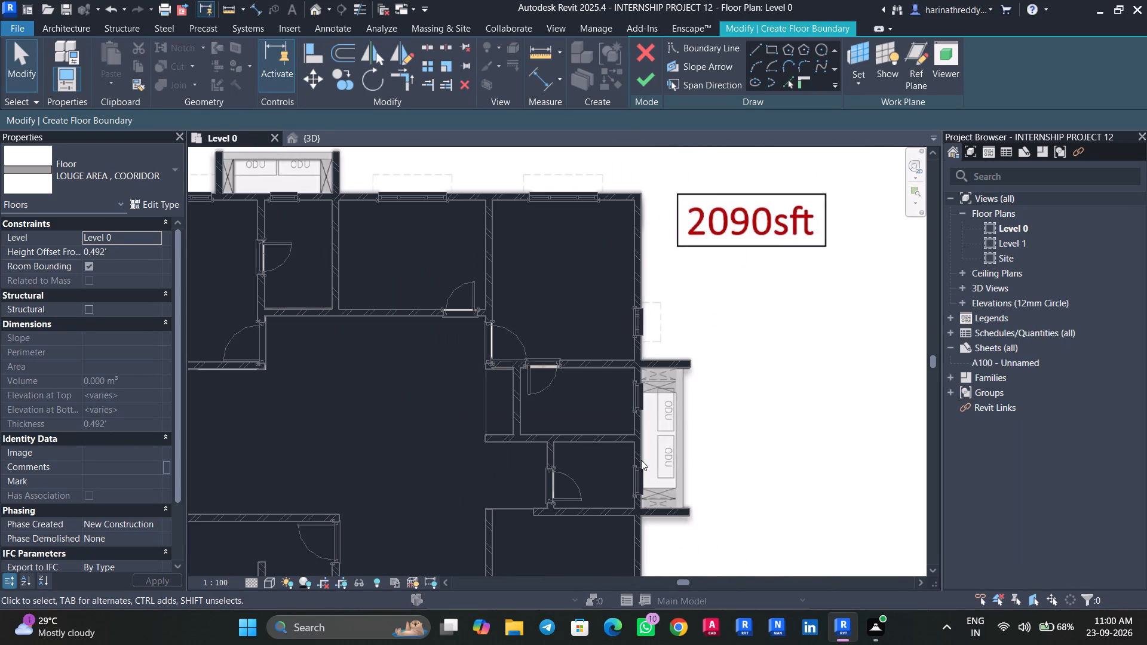
pyautogui.scroll(-2, 641, 460)
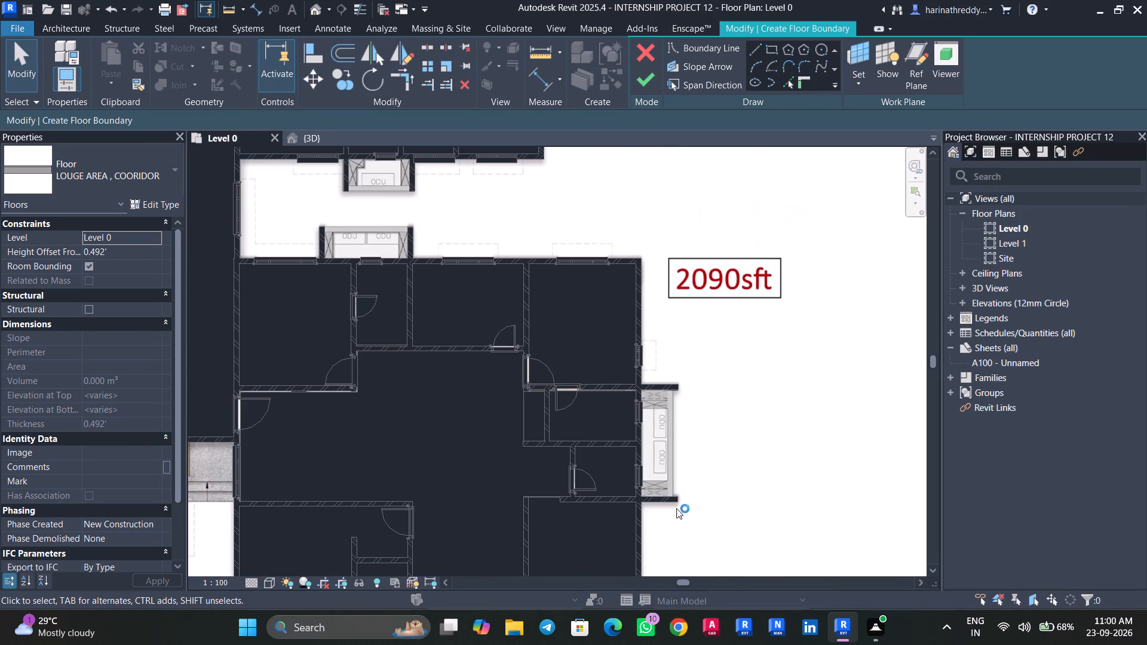
pyautogui.scroll(-2, 660, 341)
pyautogui.scroll(1, 660, 341)
pyautogui.scroll(-6, 660, 341)
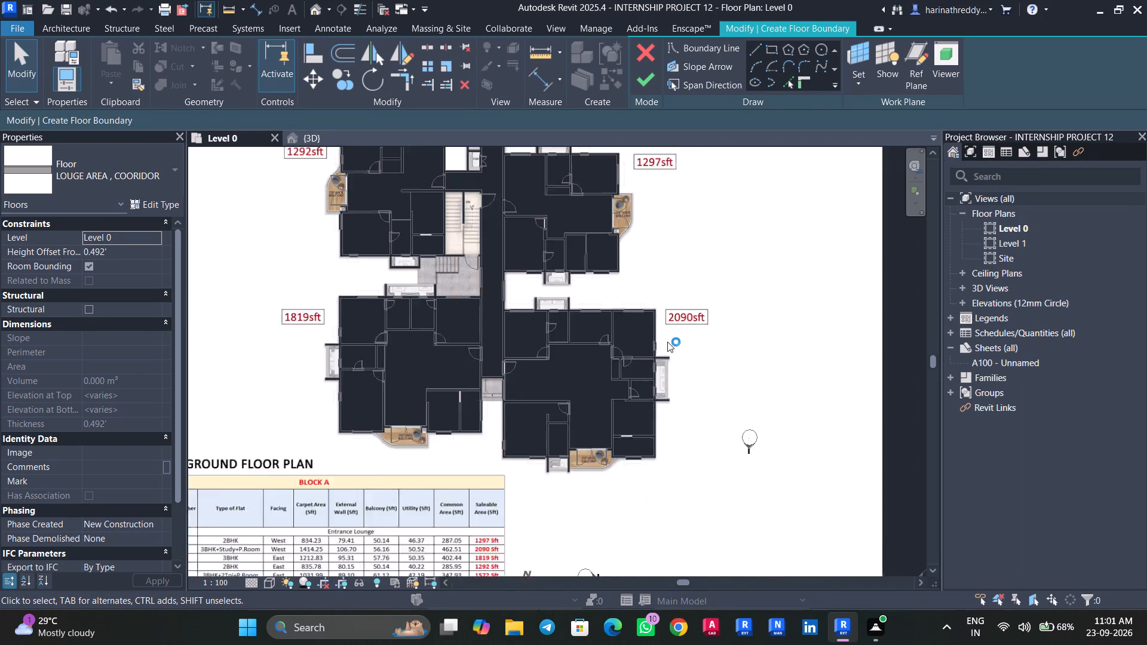
pyautogui.scroll(-1, 667, 342)
pyautogui.scroll(1, 651, 272)
pyautogui.moveTo(661, 306); pyautogui.dragTo(683, 416, button='middle')
pyautogui.scroll(1, 706, 335)
pyautogui.moveTo(708, 346); pyautogui.dragTo(735, 465, button='middle')
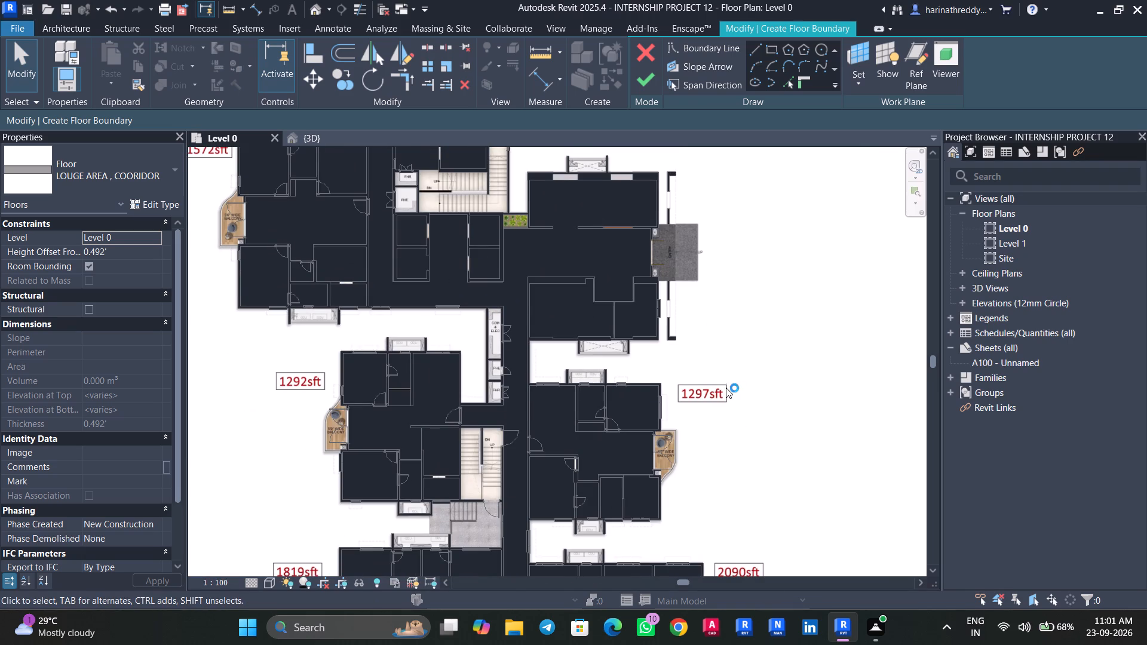
pyautogui.moveTo(729, 309); pyautogui.dragTo(789, 497, button='middle')
pyautogui.moveTo(792, 504); pyautogui.dragTo(803, 527, button='middle')
pyautogui.moveTo(729, 346); pyautogui.dragTo(769, 497, button='middle')
pyautogui.scroll(1, 760, 462)
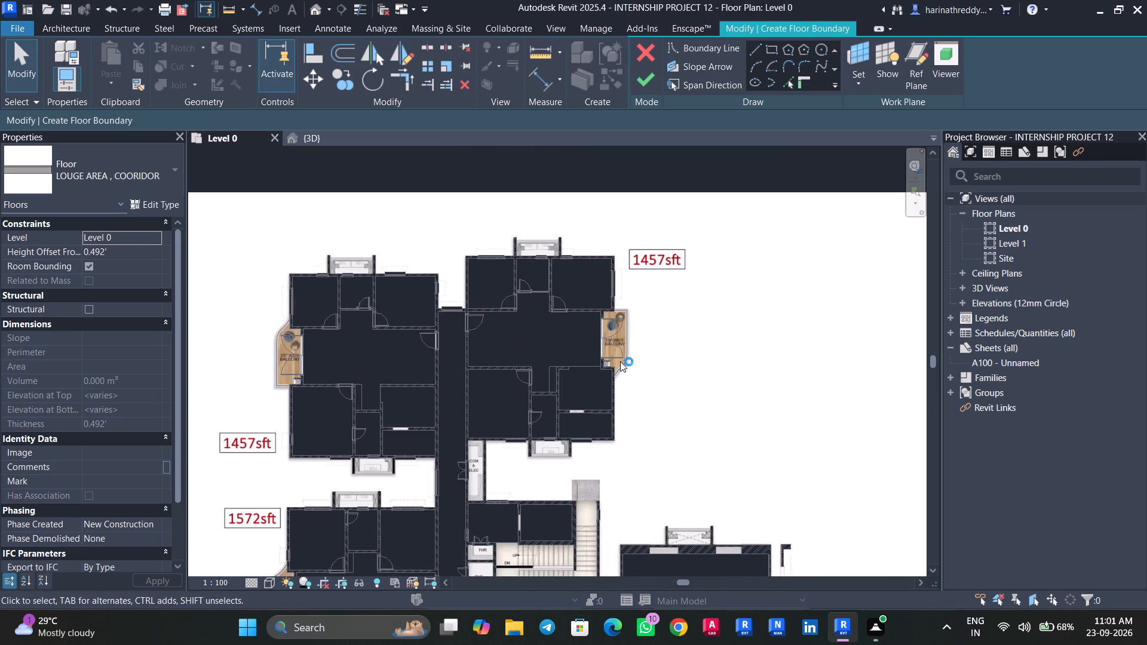
pyautogui.scroll(5, 612, 357)
pyautogui.scroll(-7, 615, 374)
pyautogui.scroll(1, 615, 375)
pyautogui.scroll(-2, 615, 375)
pyautogui.scroll(1, 615, 375)
pyautogui.scroll(-5, 615, 375)
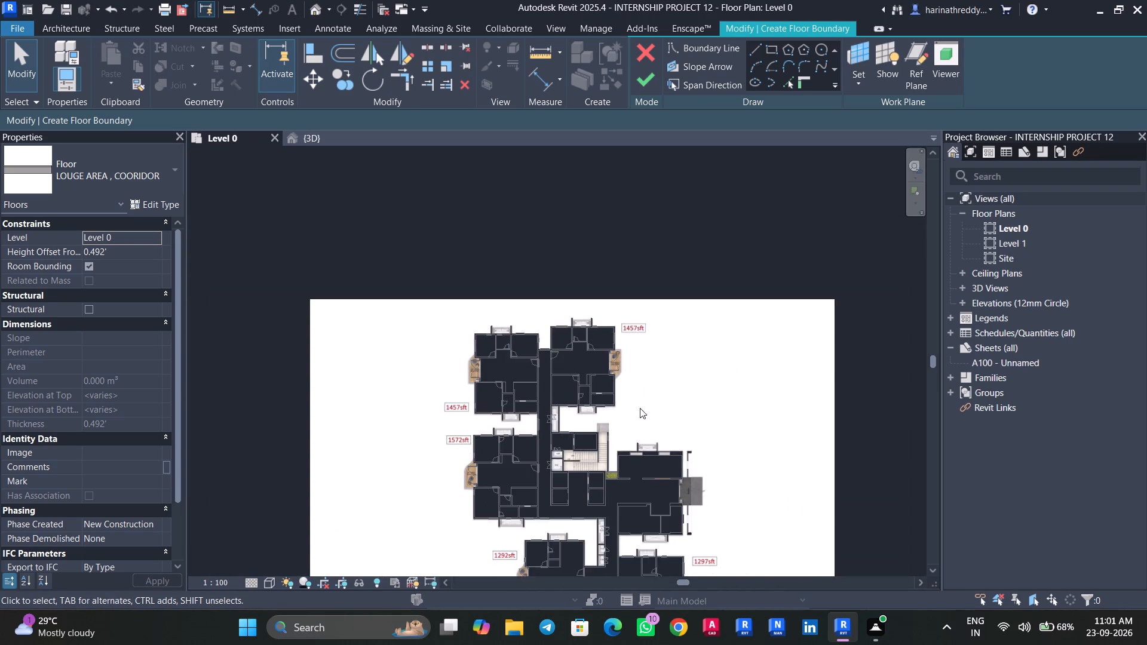
pyautogui.moveTo(648, 420); pyautogui.dragTo(649, 213, button='middle')
pyautogui.scroll(4, 724, 403)
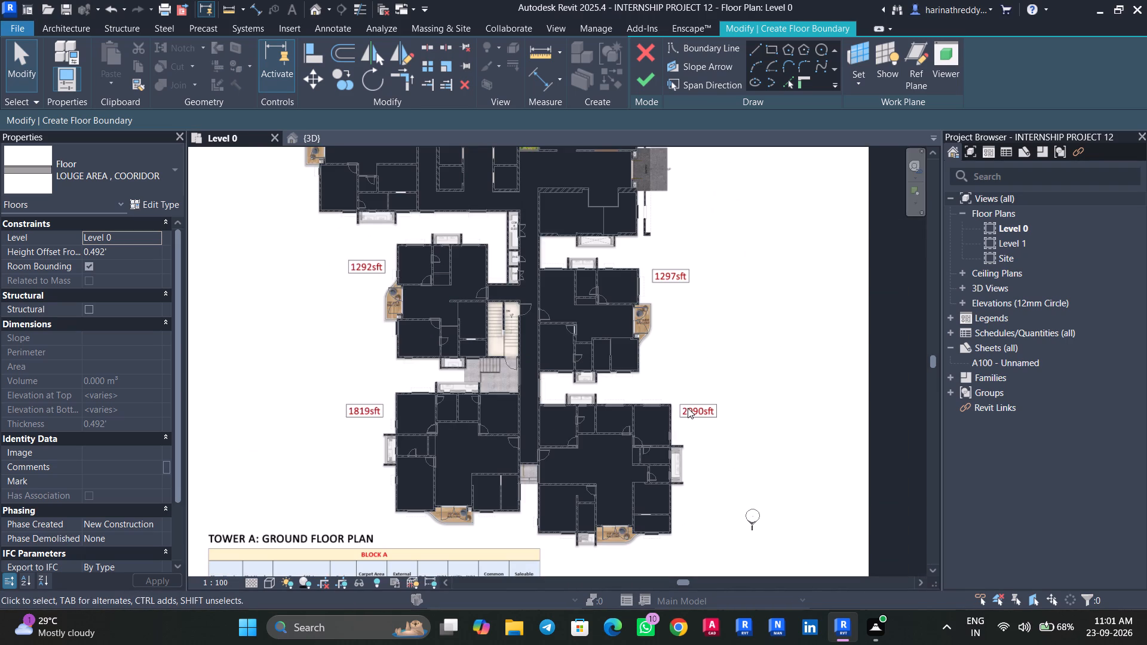
pyautogui.scroll(8, 487, 398)
pyautogui.scroll(-2, 704, 375)
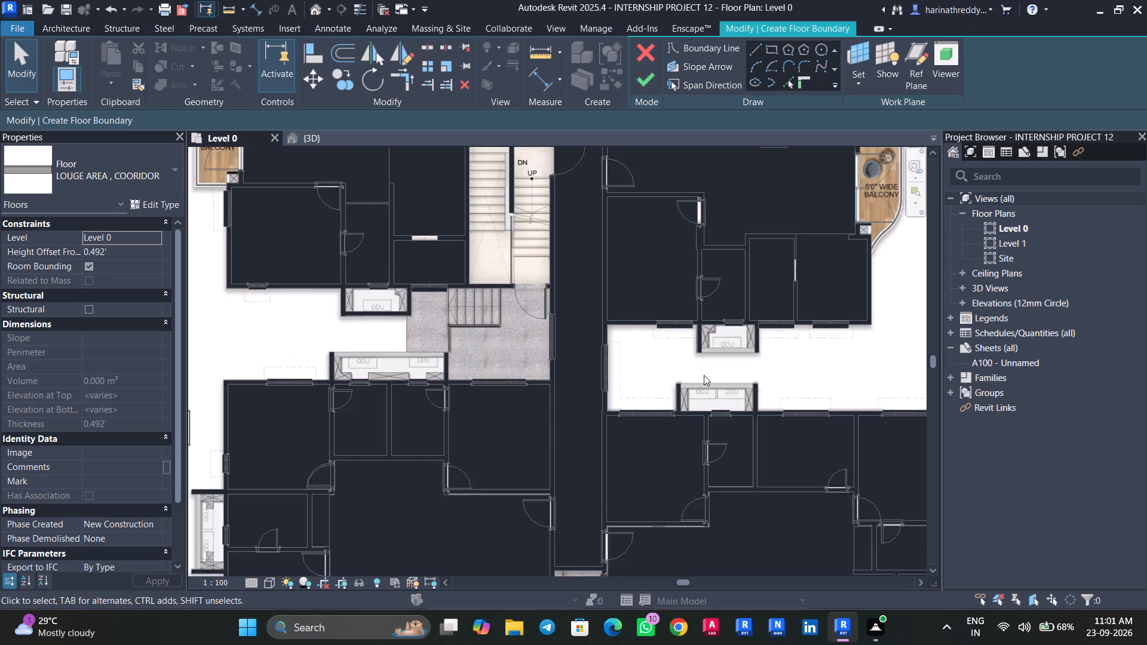
pyautogui.scroll(-4, 704, 375)
pyautogui.scroll(9, 660, 509)
pyautogui.scroll(-1, 638, 497)
pyautogui.scroll(1, 638, 497)
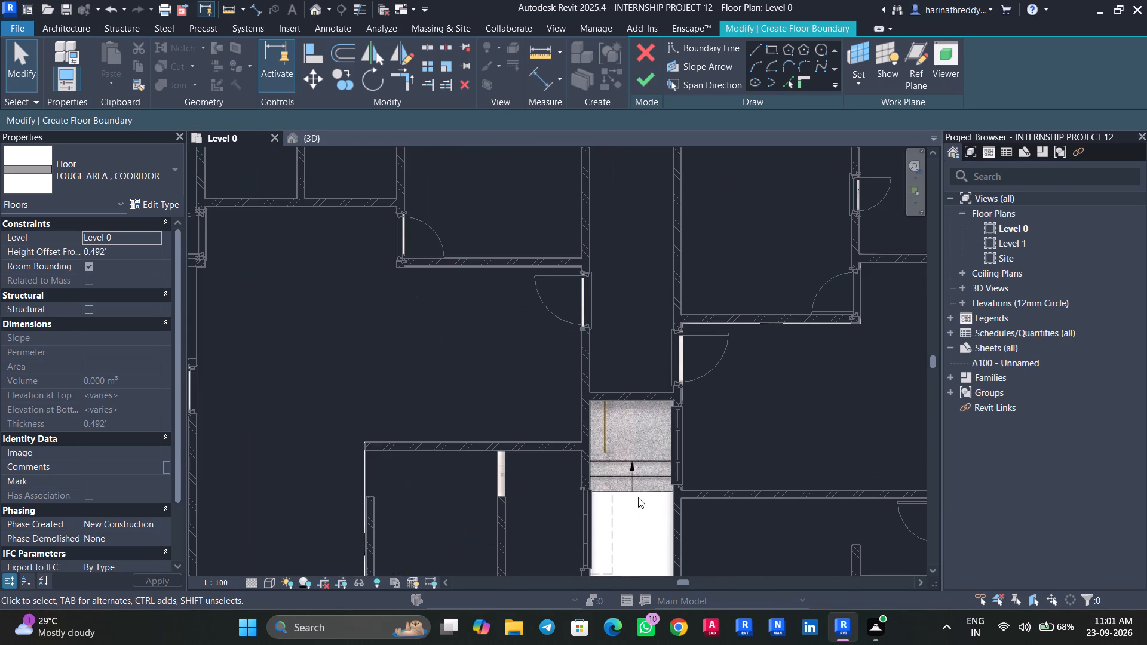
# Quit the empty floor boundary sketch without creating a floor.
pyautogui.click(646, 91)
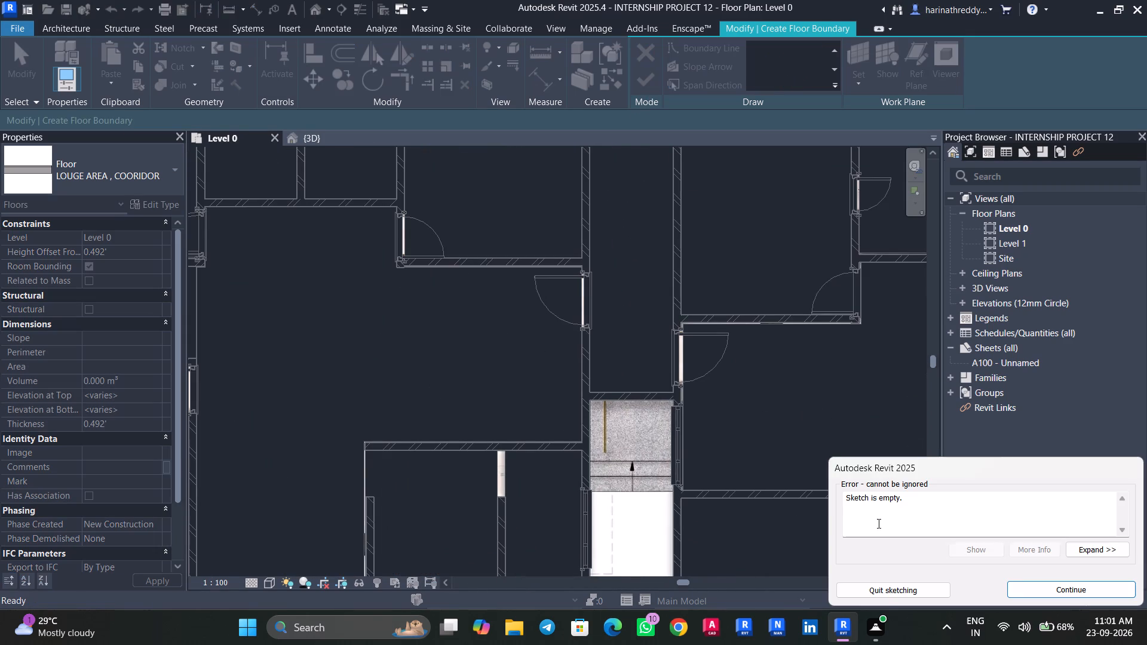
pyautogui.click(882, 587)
# Examine the paved landing and outdoor steps between the 1292sft and 1819sft flats, next to the staircase.
pyautogui.scroll(-15, 634, 419)
pyautogui.scroll(2, 634, 417)
pyautogui.moveTo(672, 434); pyautogui.dragTo(703, 393, button='middle')
pyautogui.scroll(3, 395, 272)
pyautogui.moveTo(425, 229); pyautogui.dragTo(587, 385, button='middle')
pyautogui.scroll(5, 587, 385)
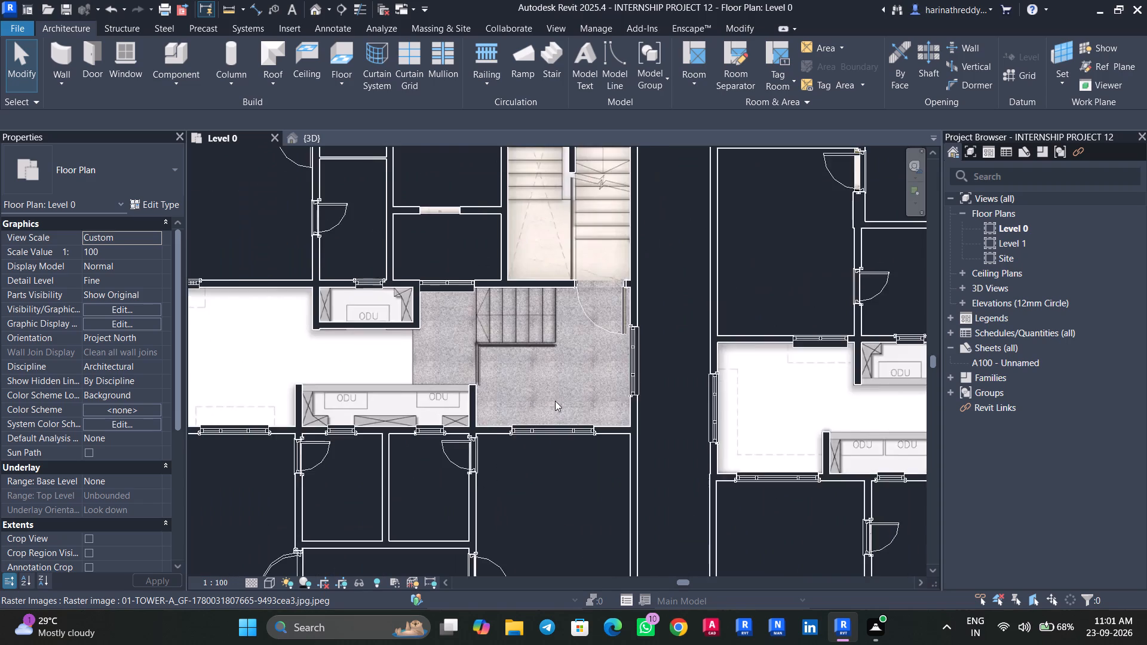
pyautogui.scroll(-1, 555, 398)
pyautogui.scroll(2, 555, 398)
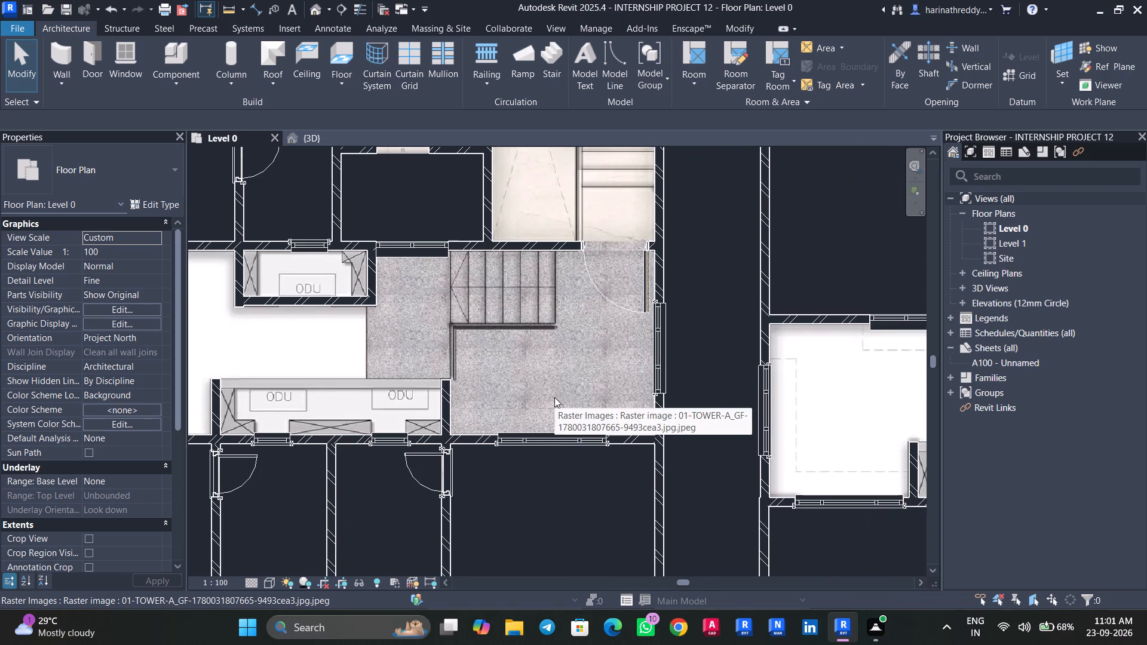
pyautogui.scroll(-4, 554, 397)
pyautogui.scroll(1, 554, 397)
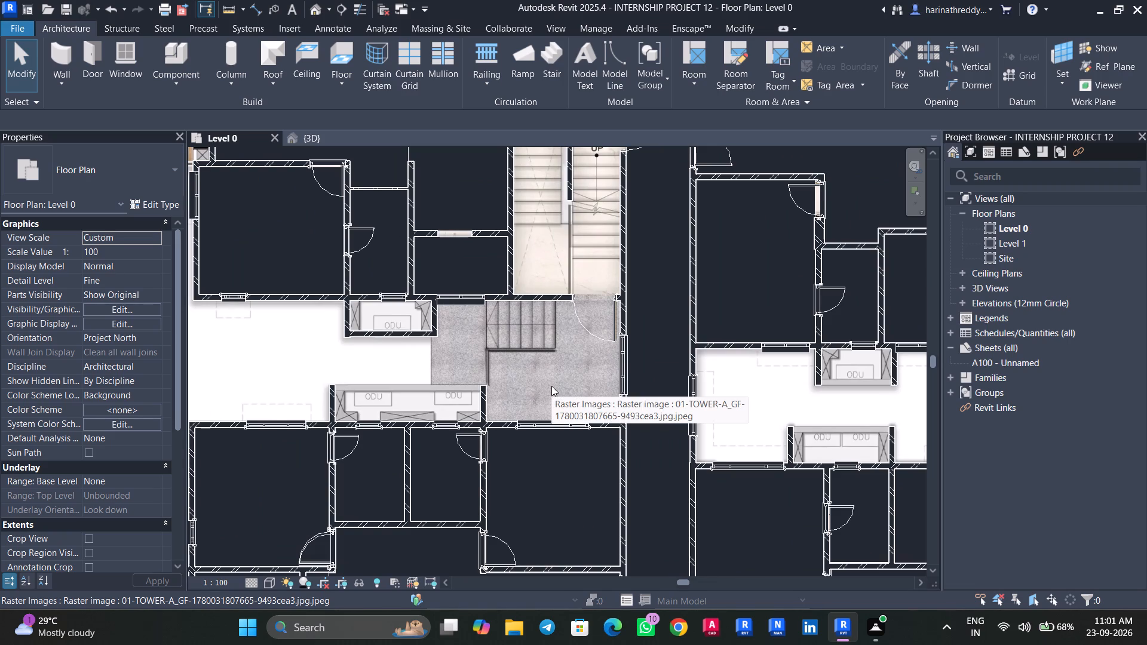
pyautogui.scroll(-4, 551, 386)
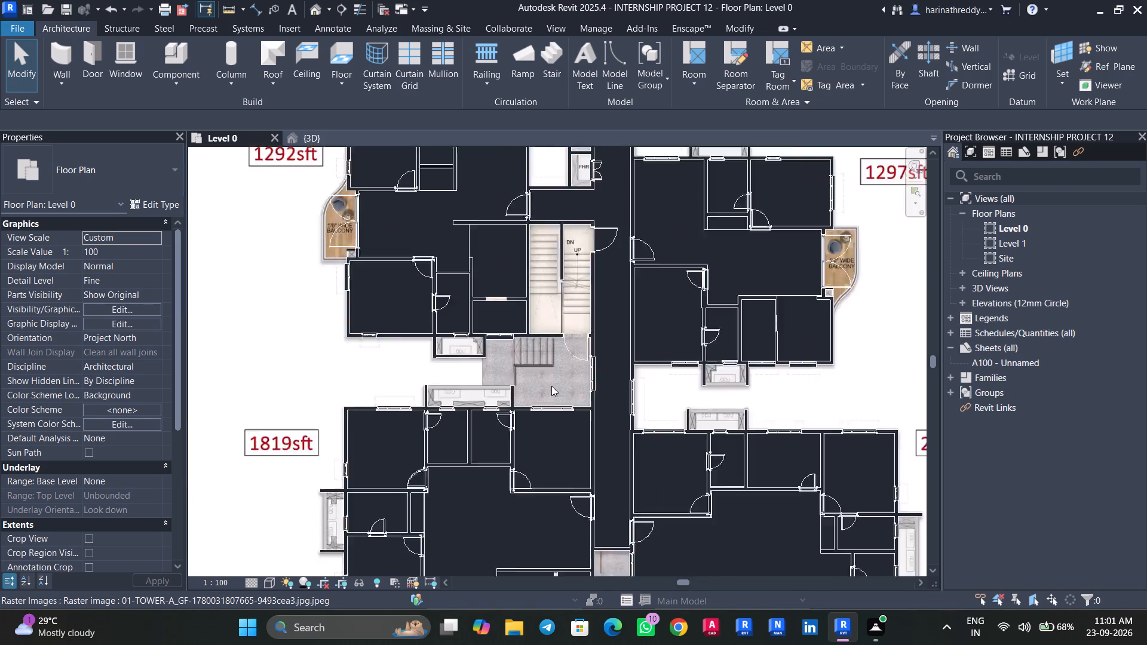
pyautogui.scroll(-2, 551, 386)
pyautogui.scroll(1, 551, 386)
pyautogui.scroll(-1, 551, 386)
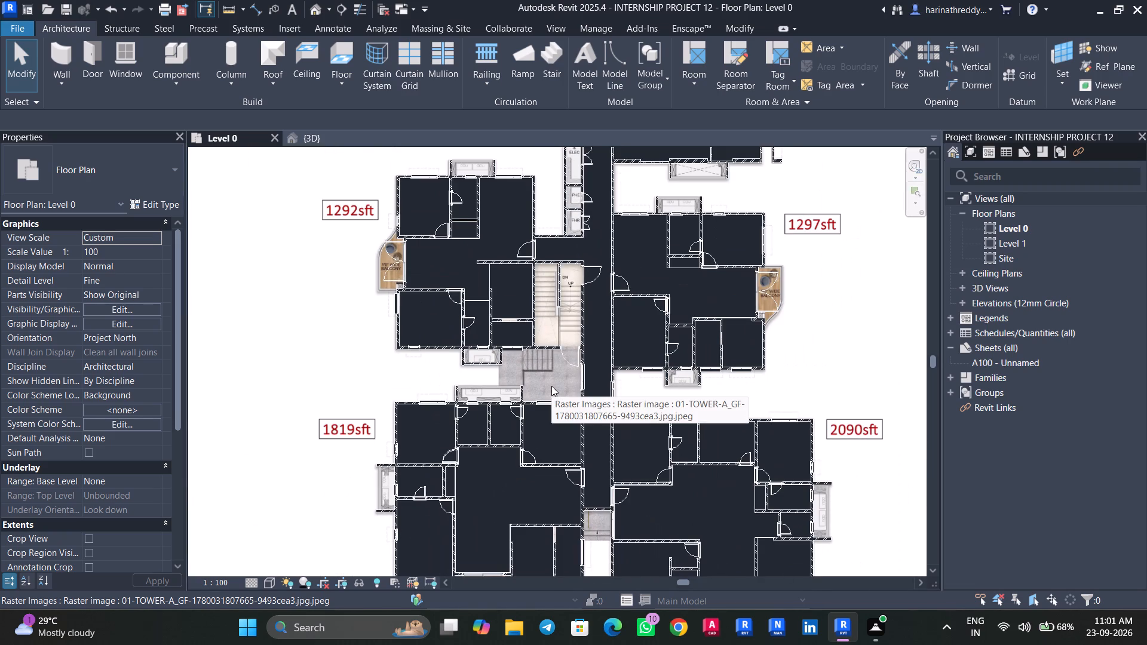
pyautogui.scroll(5, 551, 386)
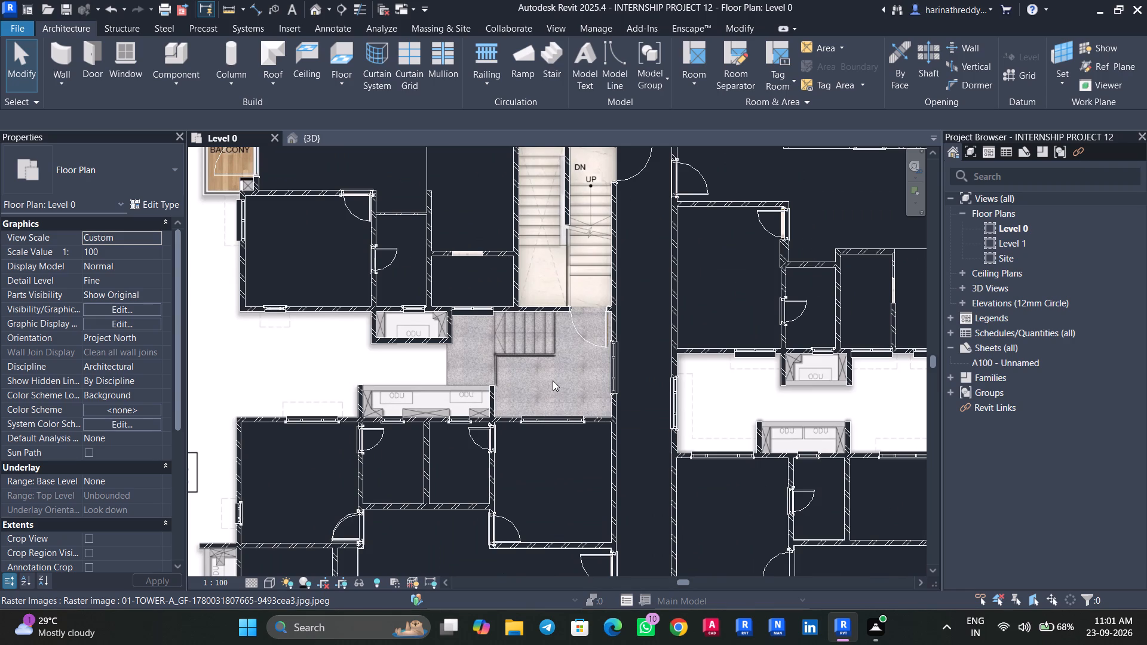
# Start a Level 0 architectural floor and duplicate the LOUGE AREA , COORIDOR type as a new type named OUTDOOR.
pyautogui.click(351, 84)
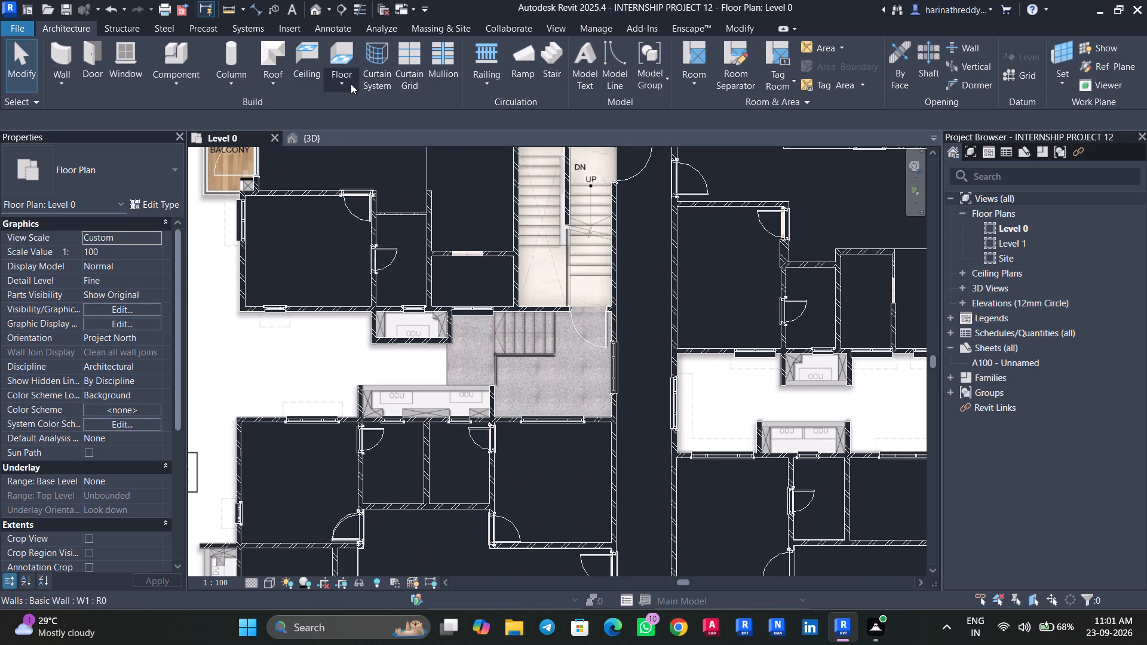
pyautogui.click(360, 113)
pyautogui.click(161, 211)
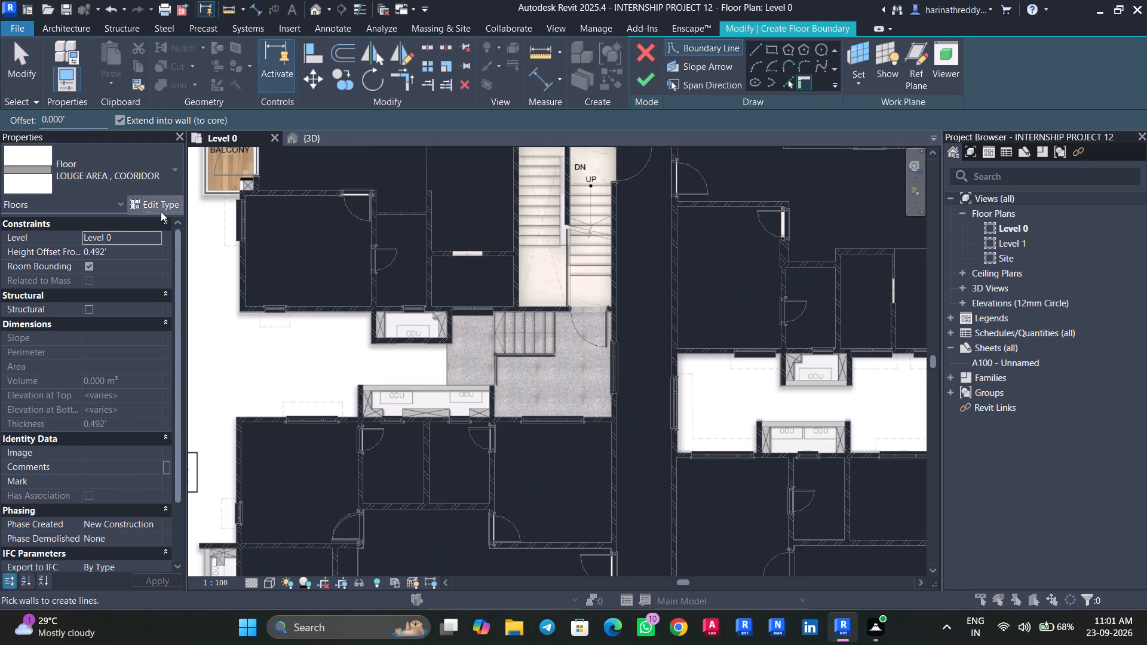
pyautogui.click(1097, 159)
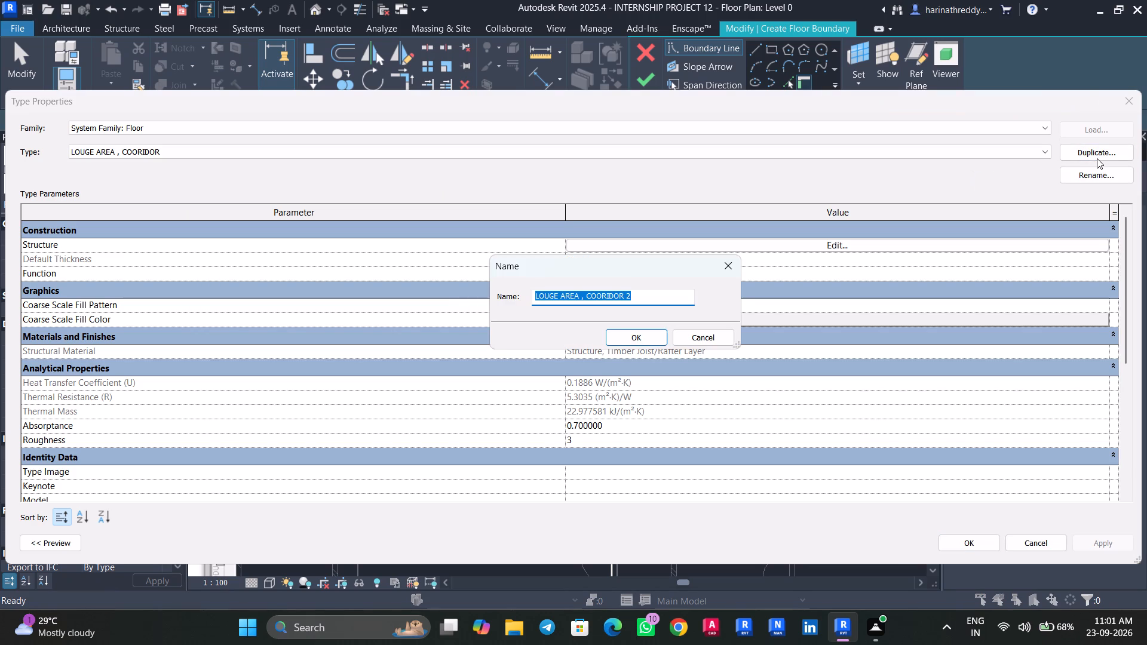
pyautogui.press('o')
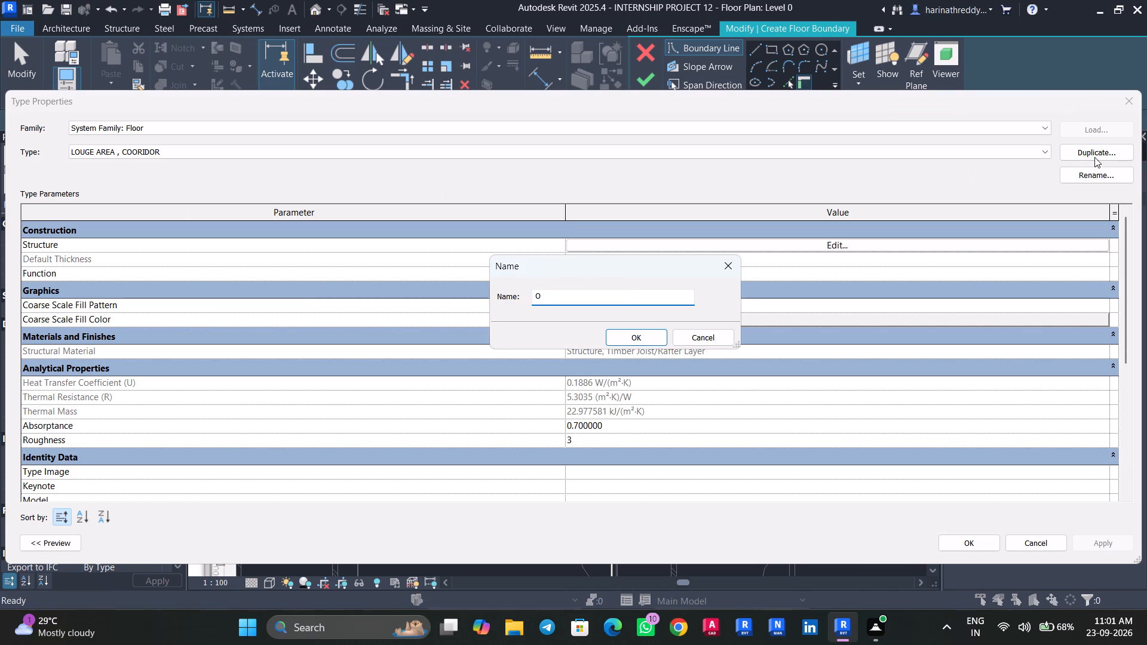
pyautogui.write('UTF')
pyautogui.press('BackSpace')
pyautogui.write('DOOR')
pyautogui.press('Return')
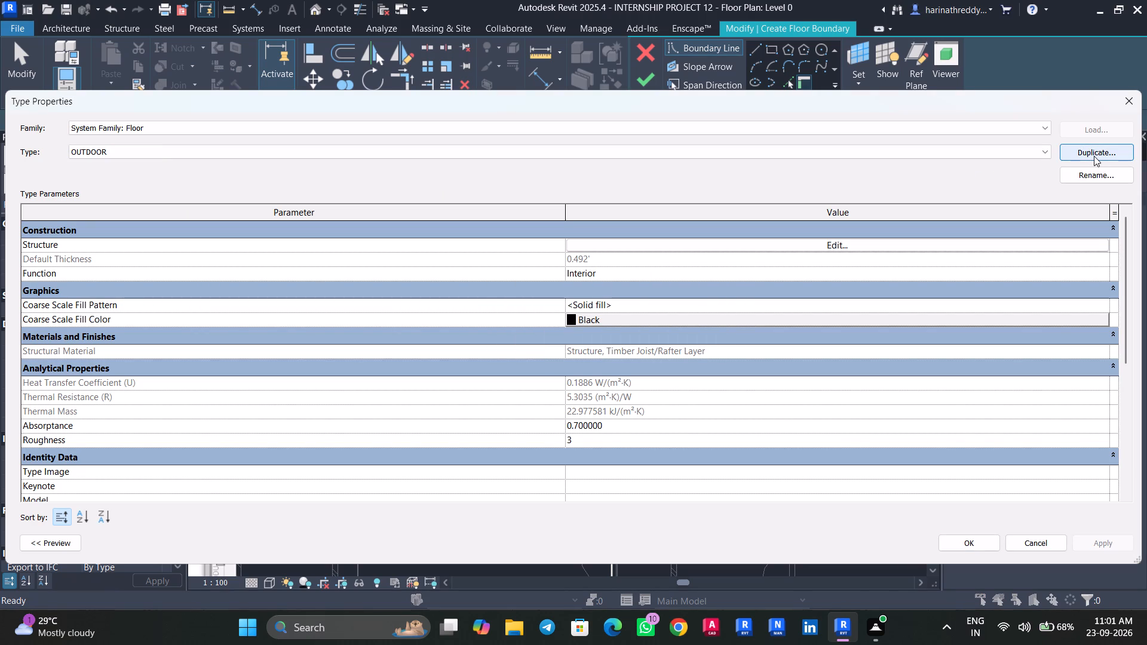
pyautogui.click(977, 539)
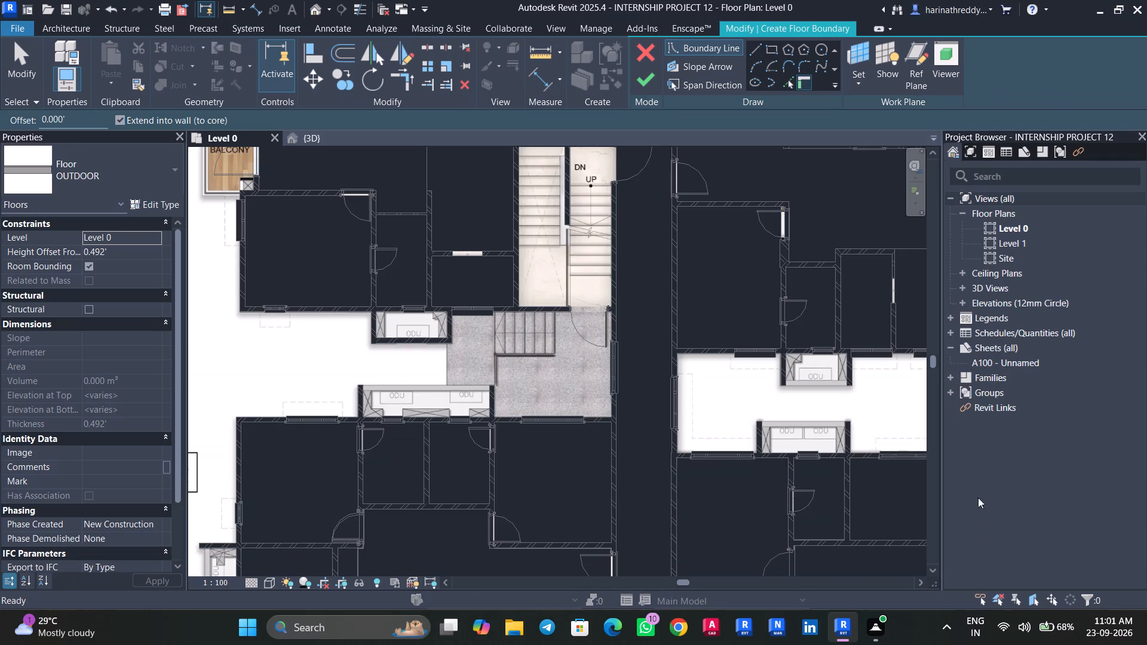
# Sketch a closed six-line OUTDOOR floor boundary around the paved landing beside the corridor, following the walls and leaving out the steps.
pyautogui.click(752, 49)
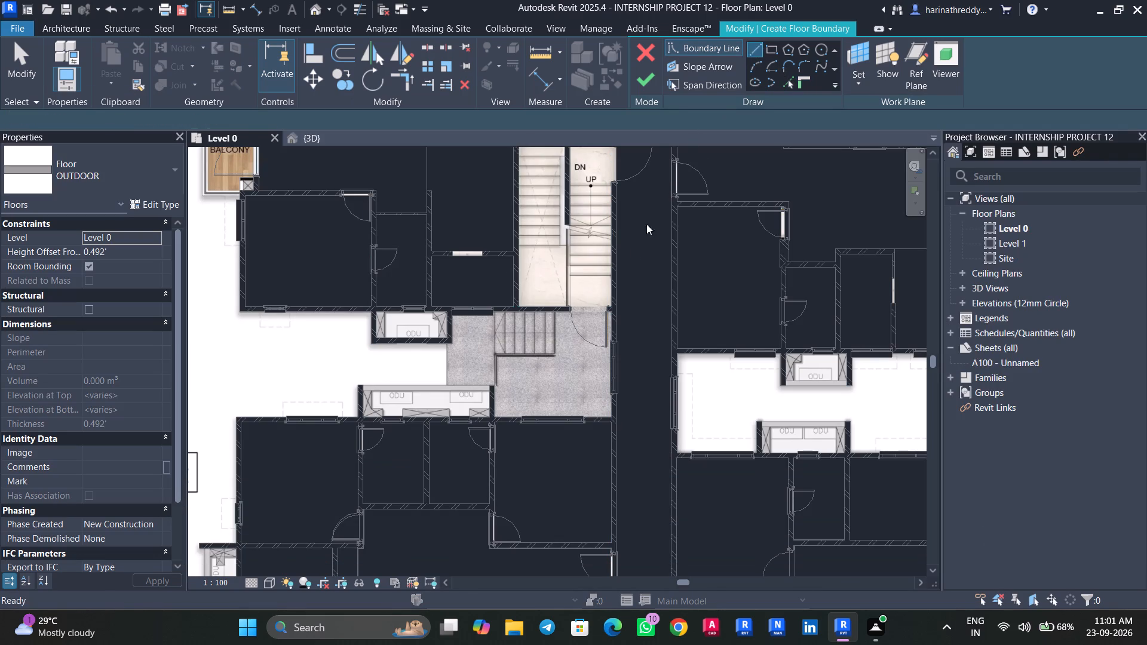
pyautogui.scroll(8, 579, 377)
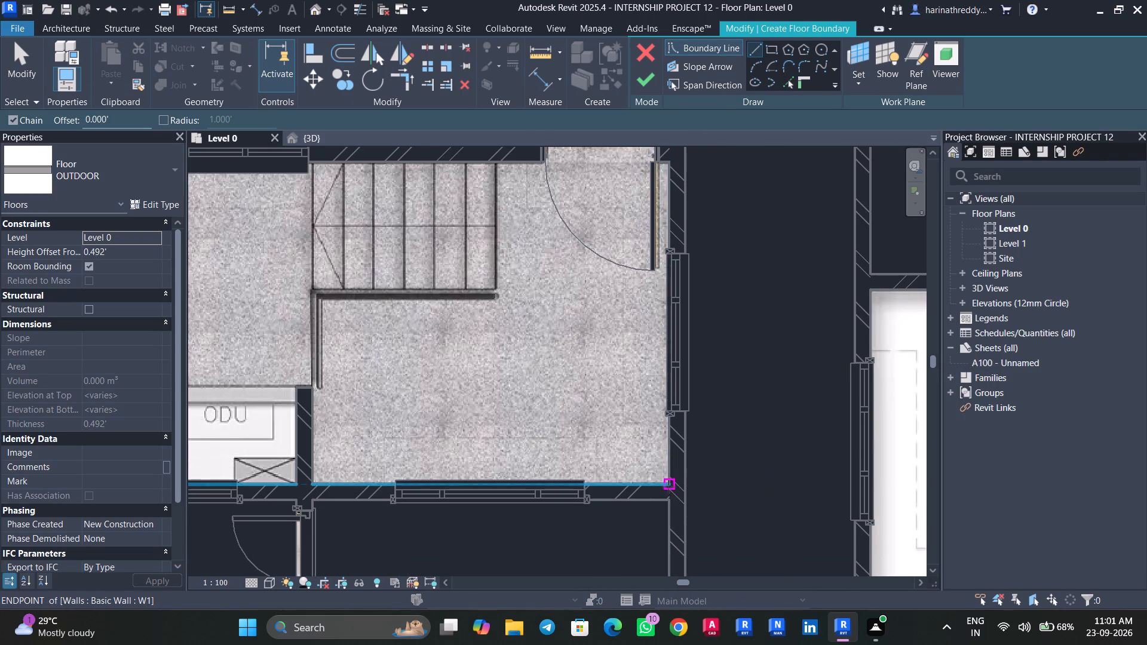
pyautogui.click(668, 487)
pyautogui.click(668, 164)
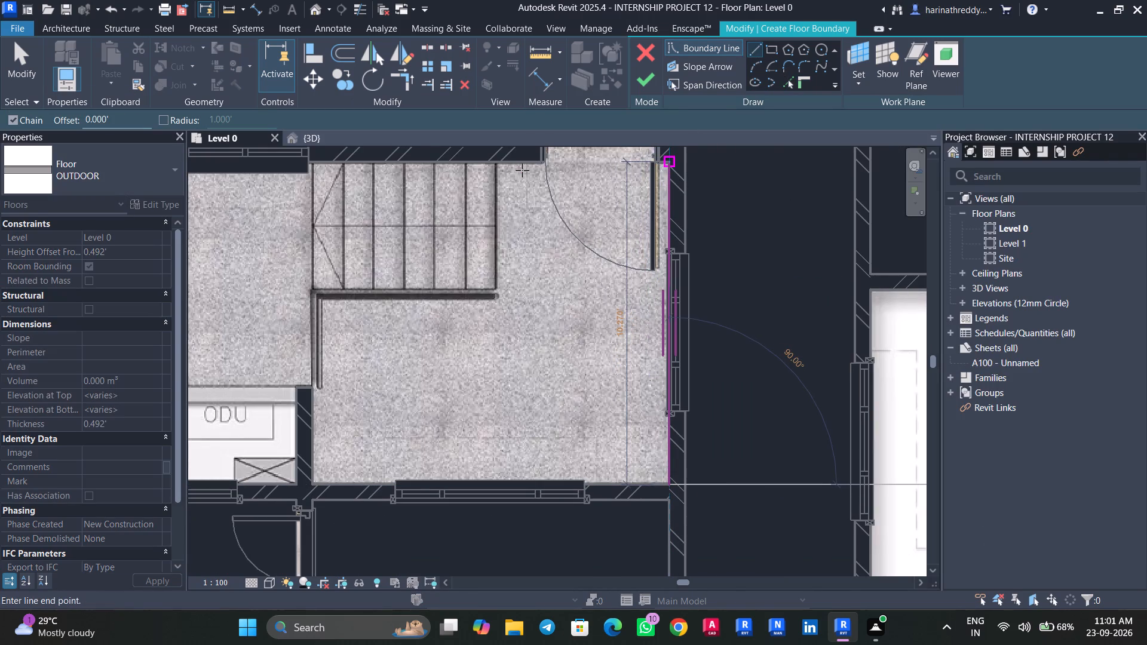
pyautogui.click(495, 163)
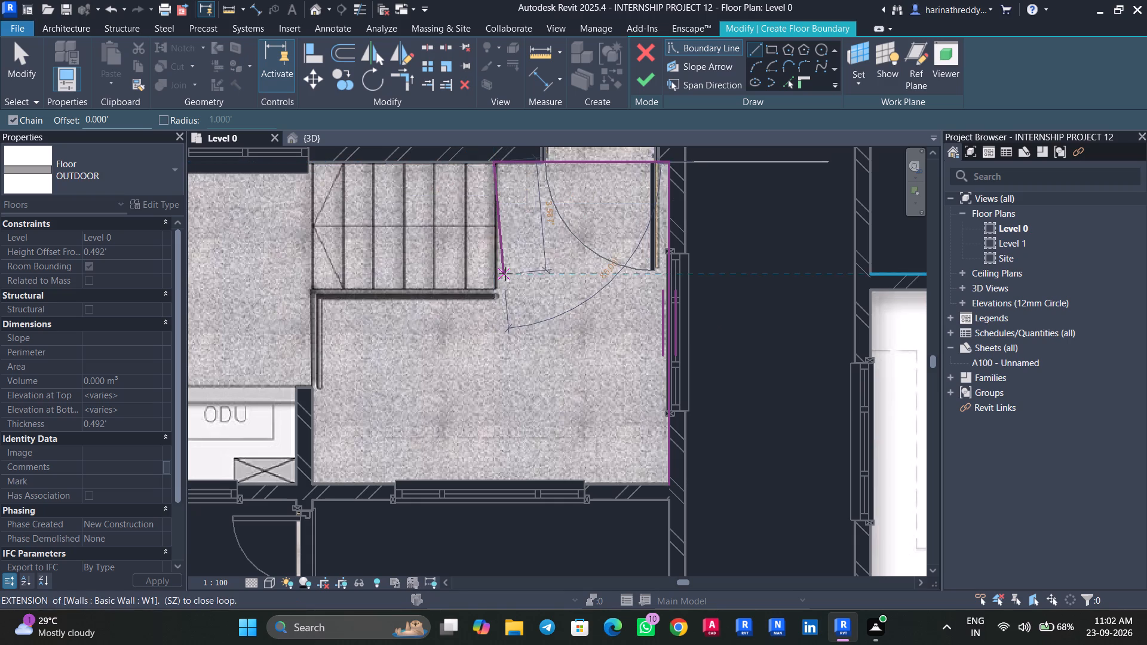
pyautogui.click(496, 299)
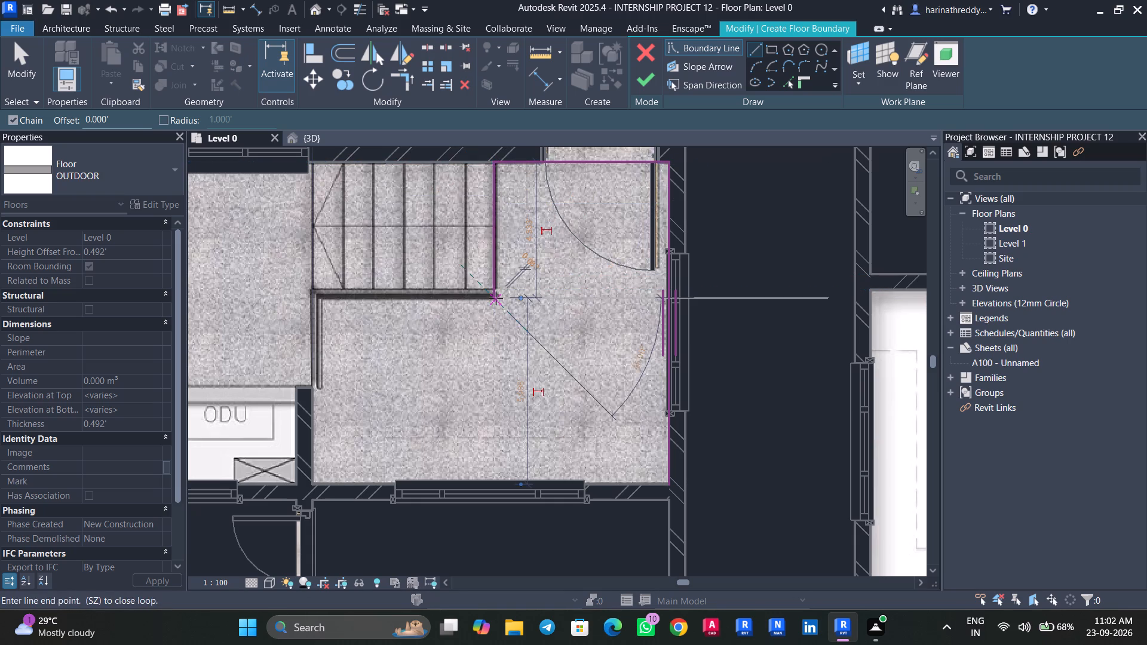
pyautogui.click(312, 297)
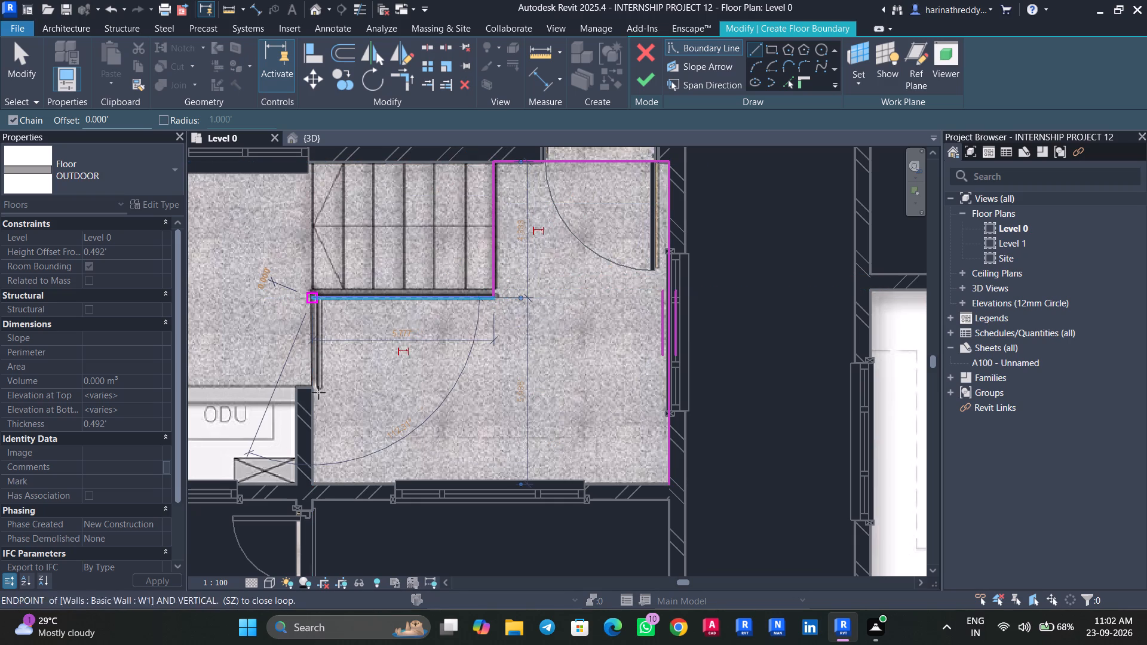
pyautogui.click(314, 481)
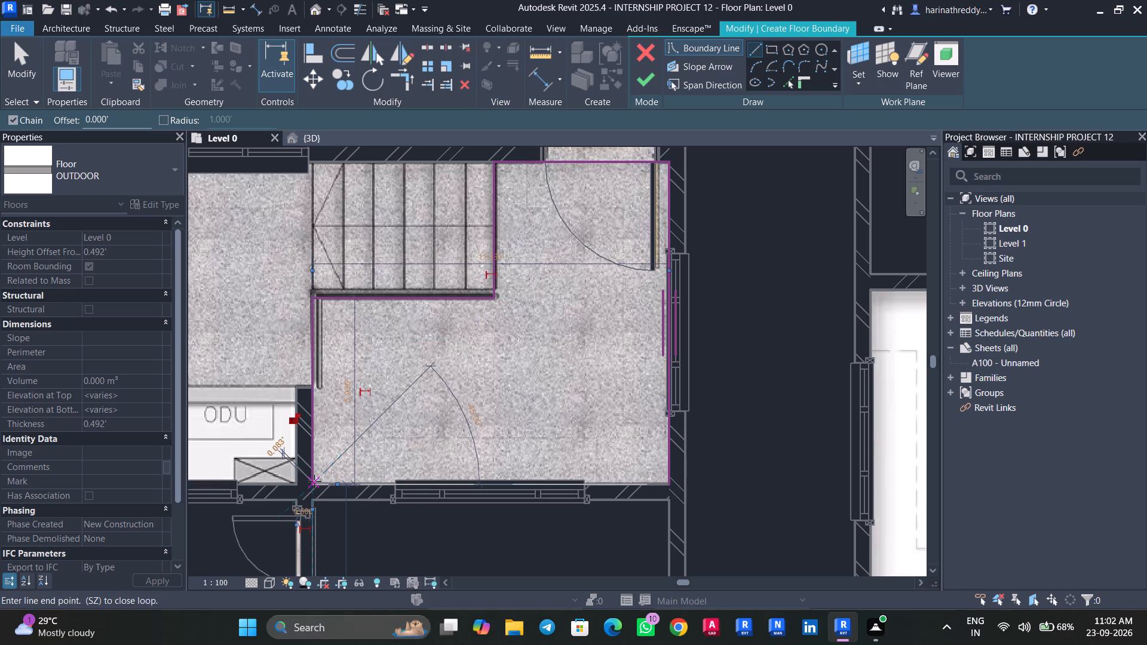
pyautogui.click(667, 484)
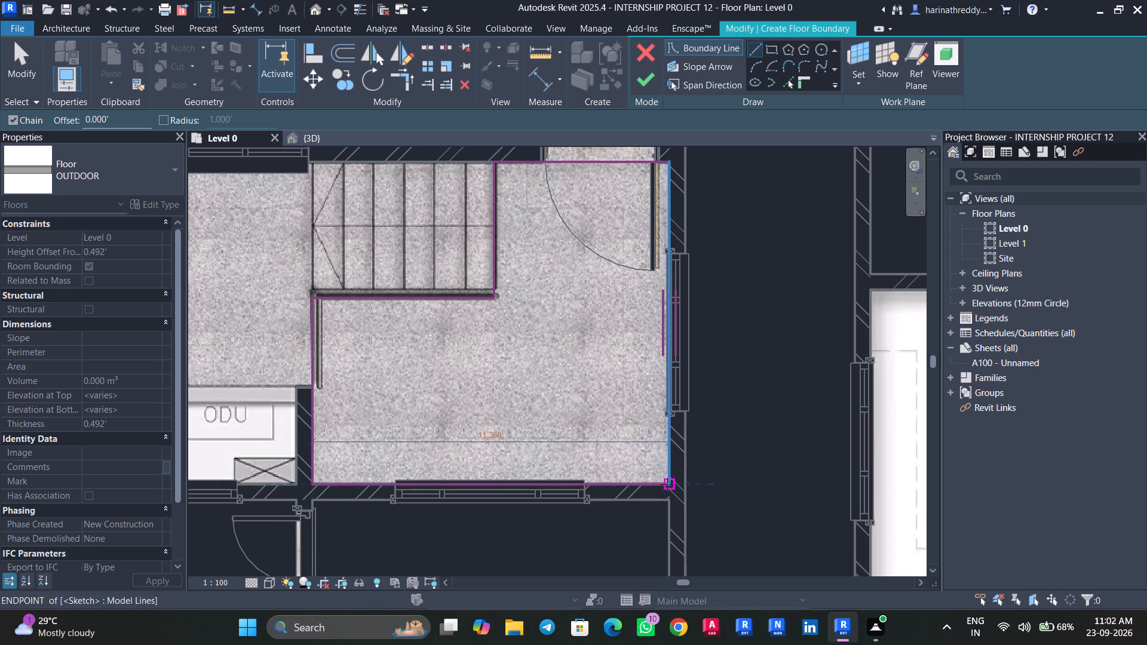
pyautogui.press('Escape')
pyautogui.press('Escape')
pyautogui.scroll(-5, 513, 431)
pyautogui.moveTo(513, 431); pyautogui.dragTo(557, 419, button='middle')
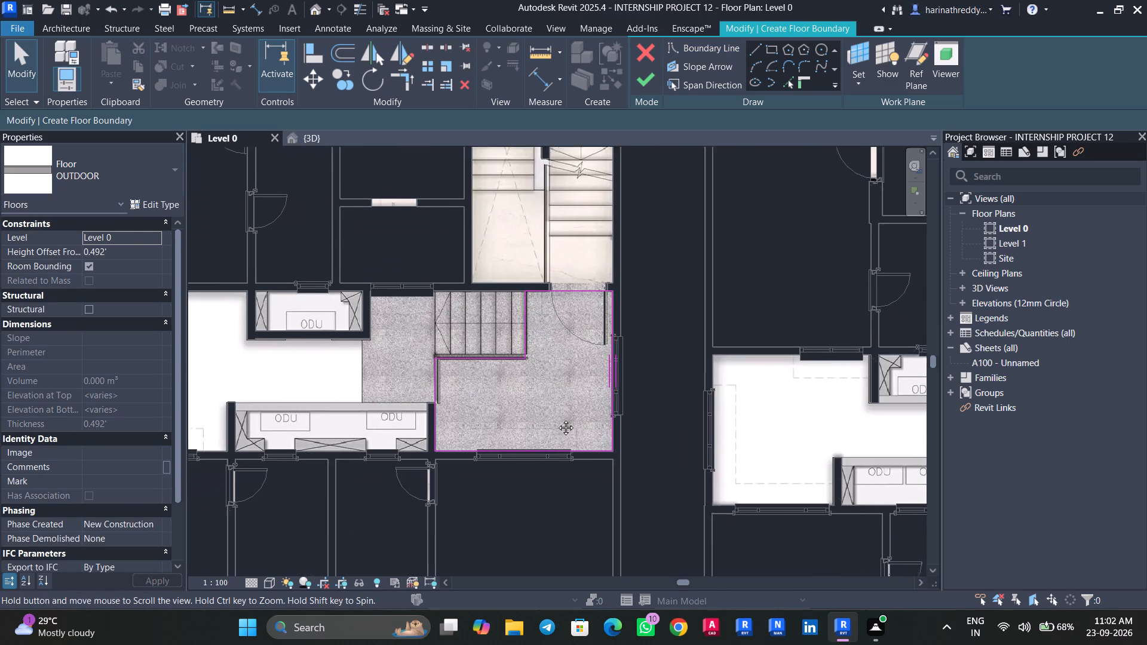
pyautogui.moveTo(557, 419); pyautogui.dragTo(602, 410, button='middle')
pyautogui.scroll(3, 602, 410)
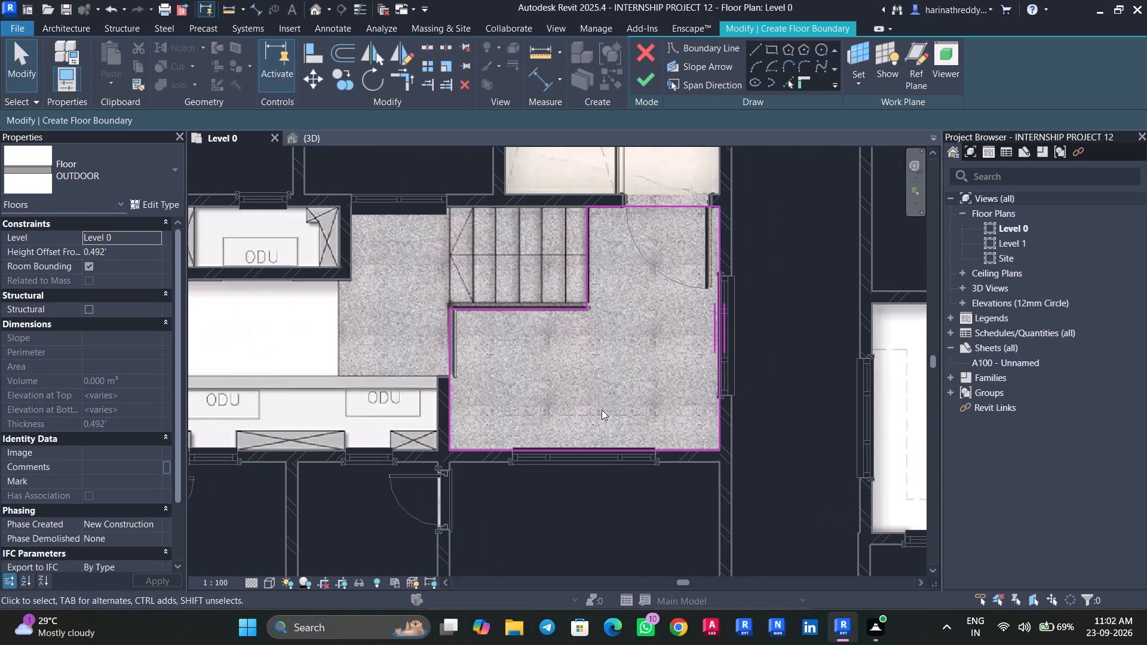
# Finish the six-line boundary sketch to create the OUTDOOR floor on the paved landing beside the corridor.
pyautogui.click(773, 50)
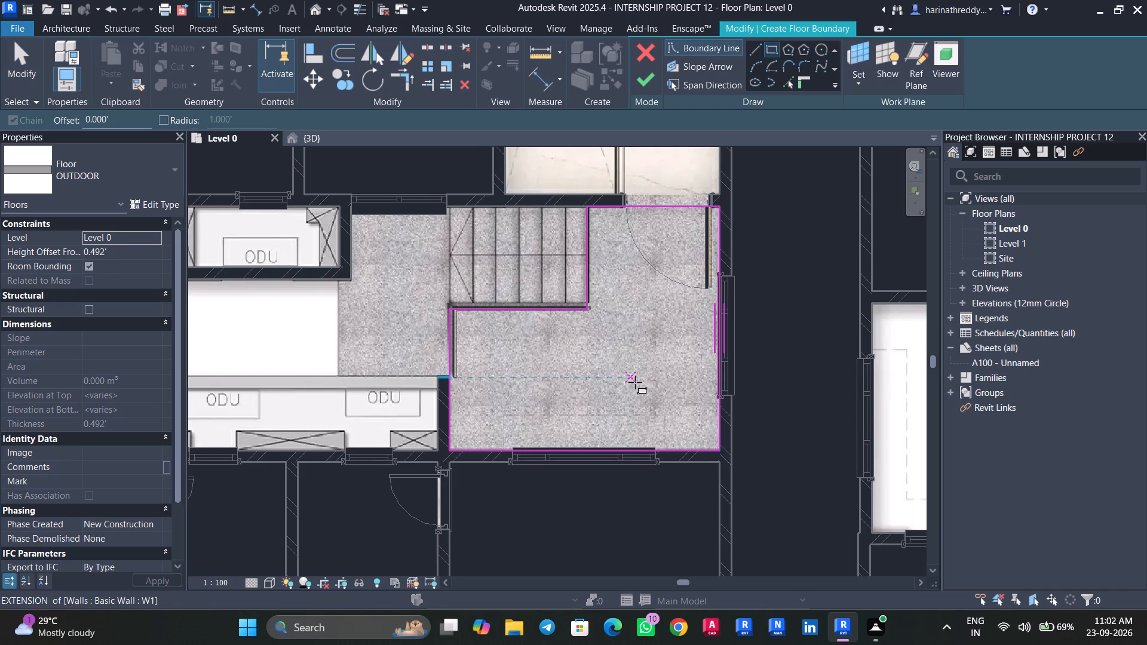
pyautogui.moveTo(639, 382); pyautogui.dragTo(721, 337, button='middle')
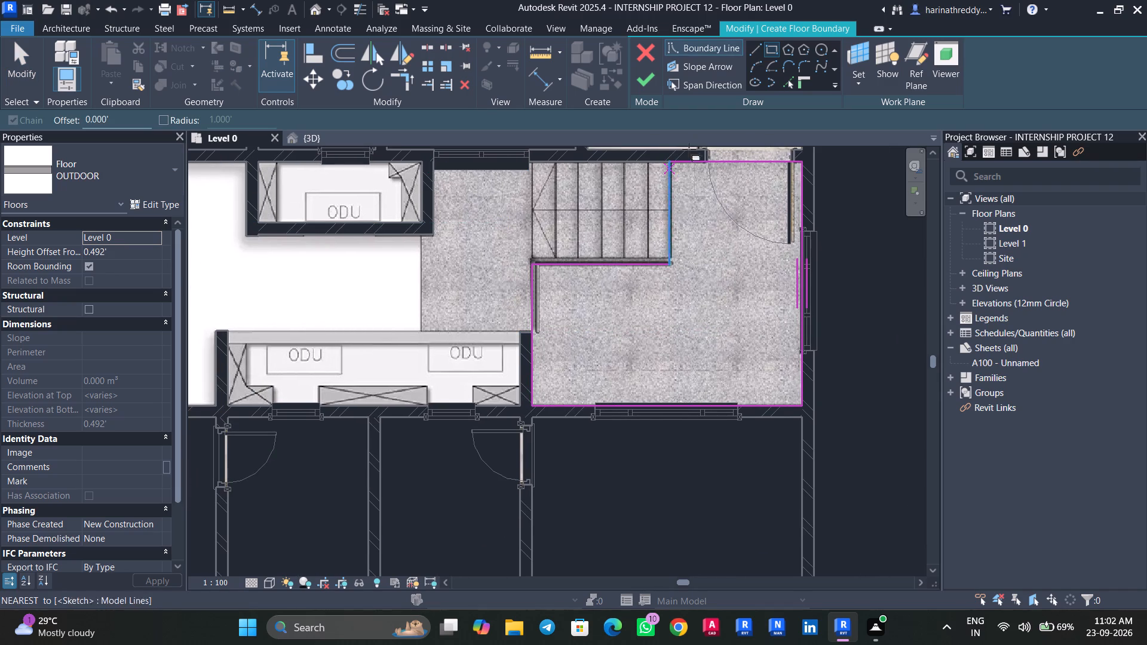
pyautogui.click(649, 87)
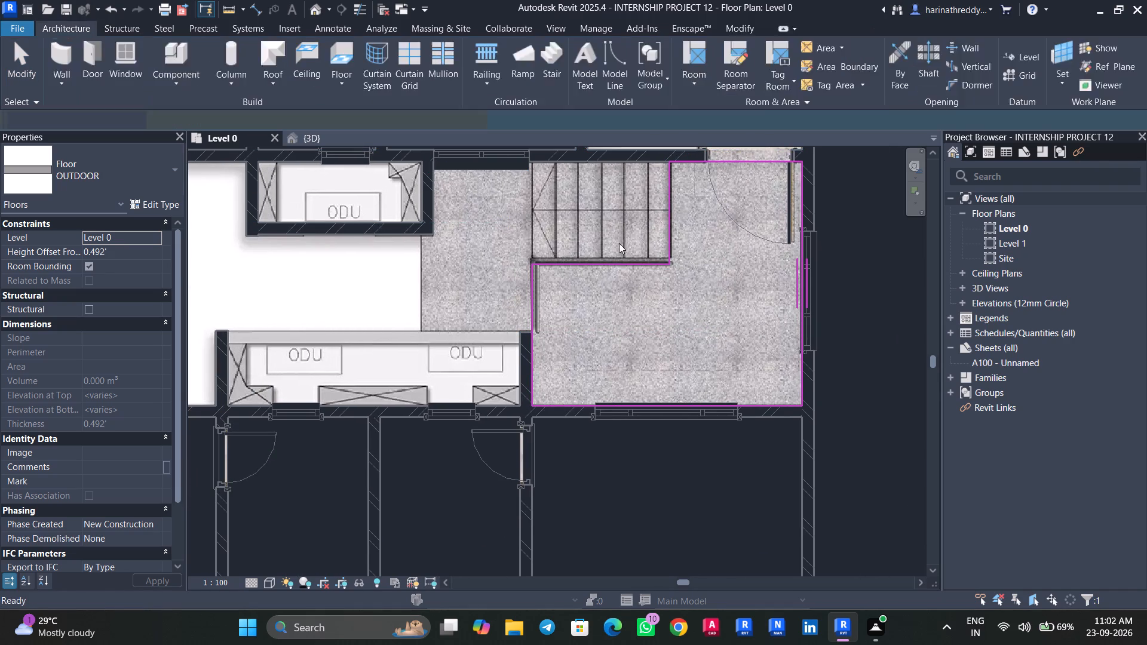
pyautogui.press('Escape')
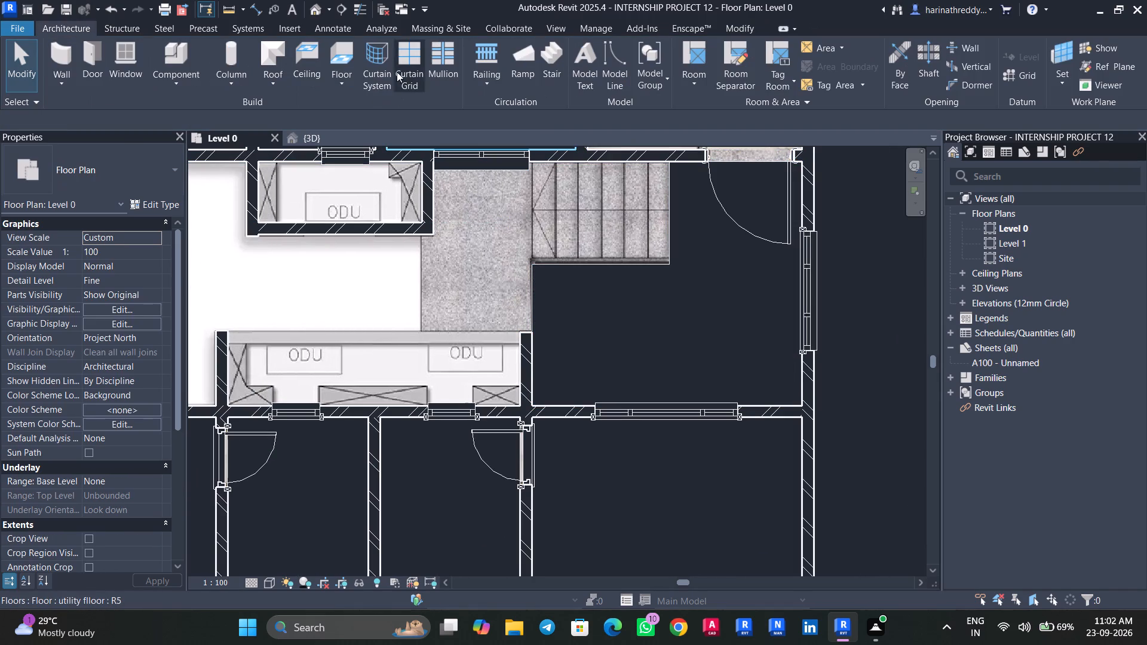
pyautogui.click(336, 87)
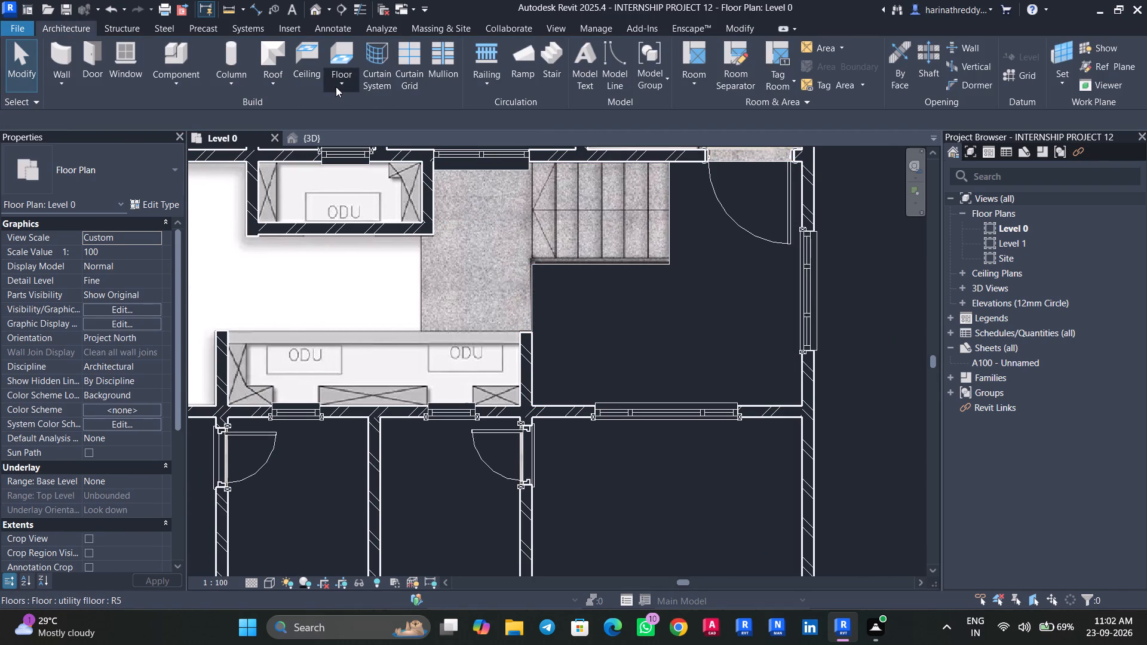
pyautogui.click(354, 105)
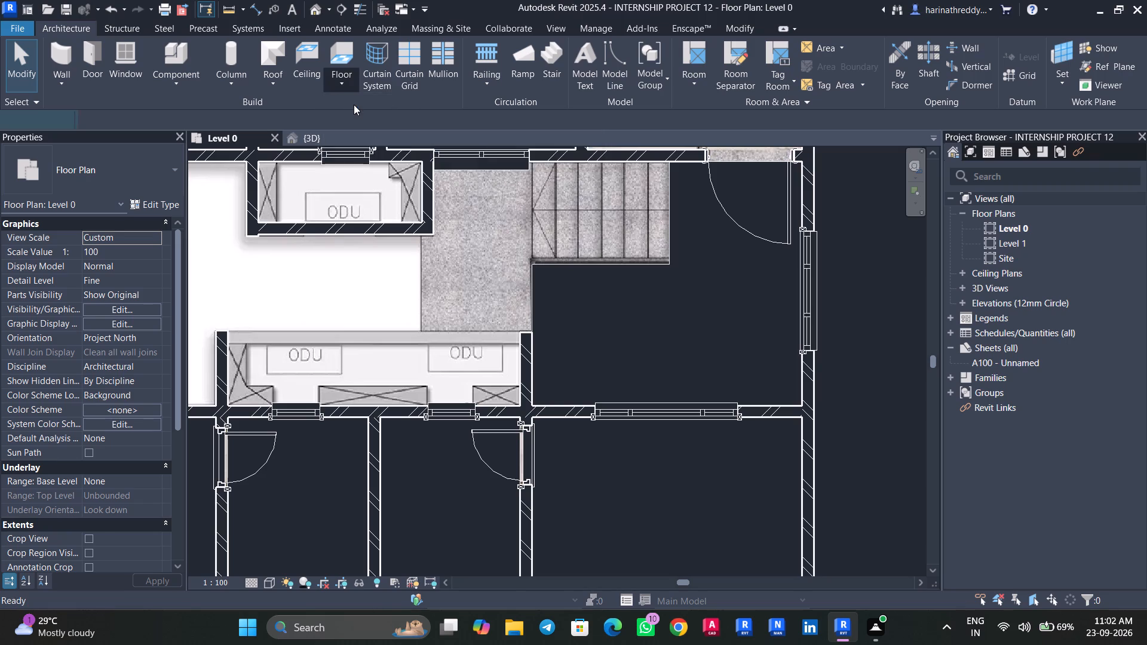
pyautogui.click(636, 61)
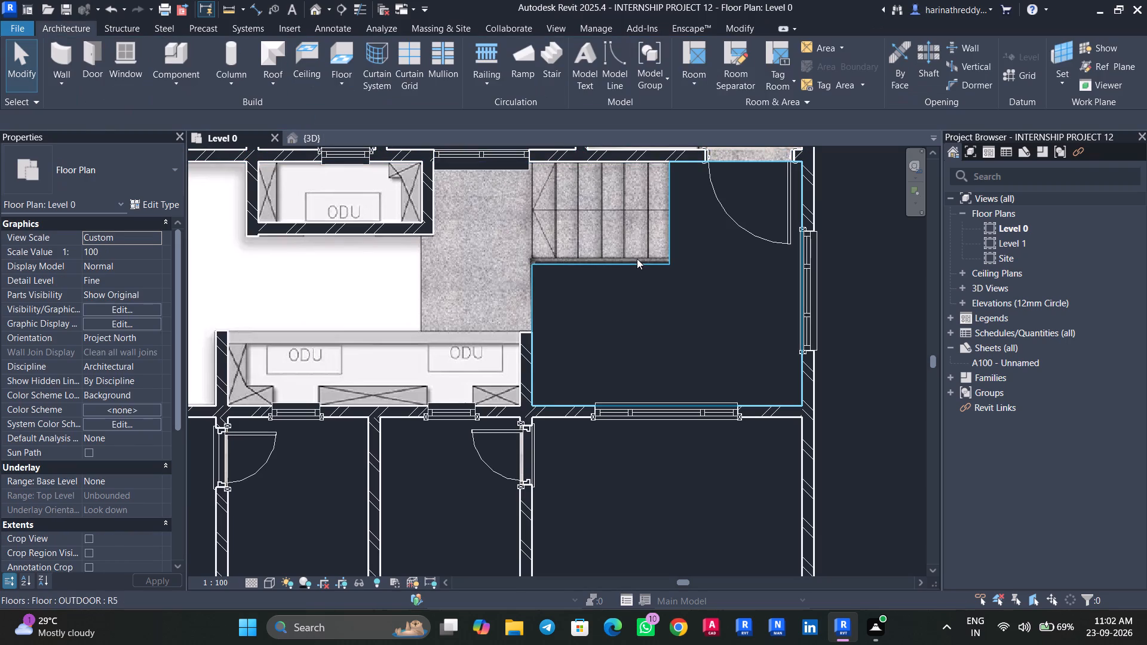
pyautogui.click(637, 259)
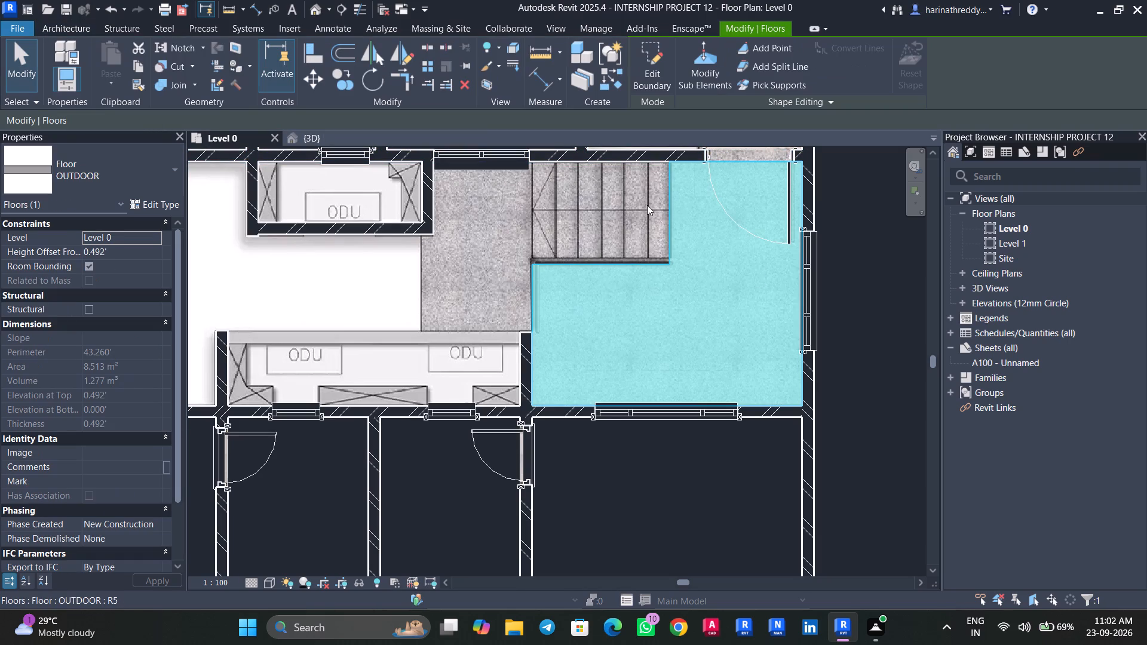
pyautogui.press('Escape')
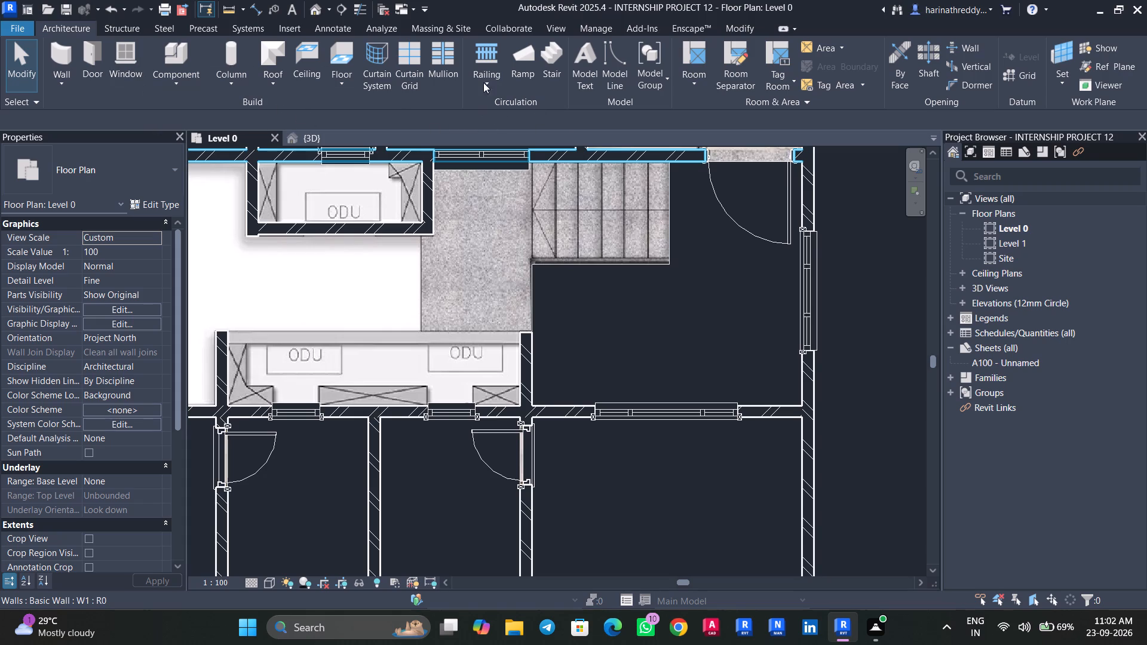
# Create a second OUTDOOR floor with a rectangular boundary over the paved strip between the ODU ledges and the outdoor steps.
pyautogui.click(342, 84)
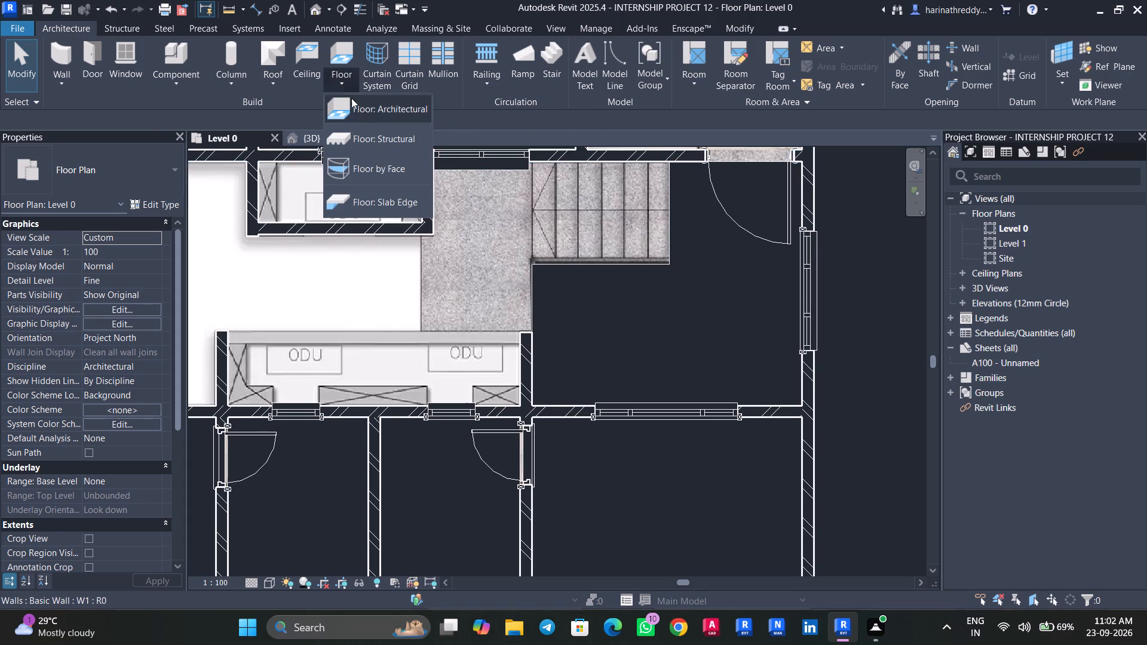
pyautogui.click(378, 104)
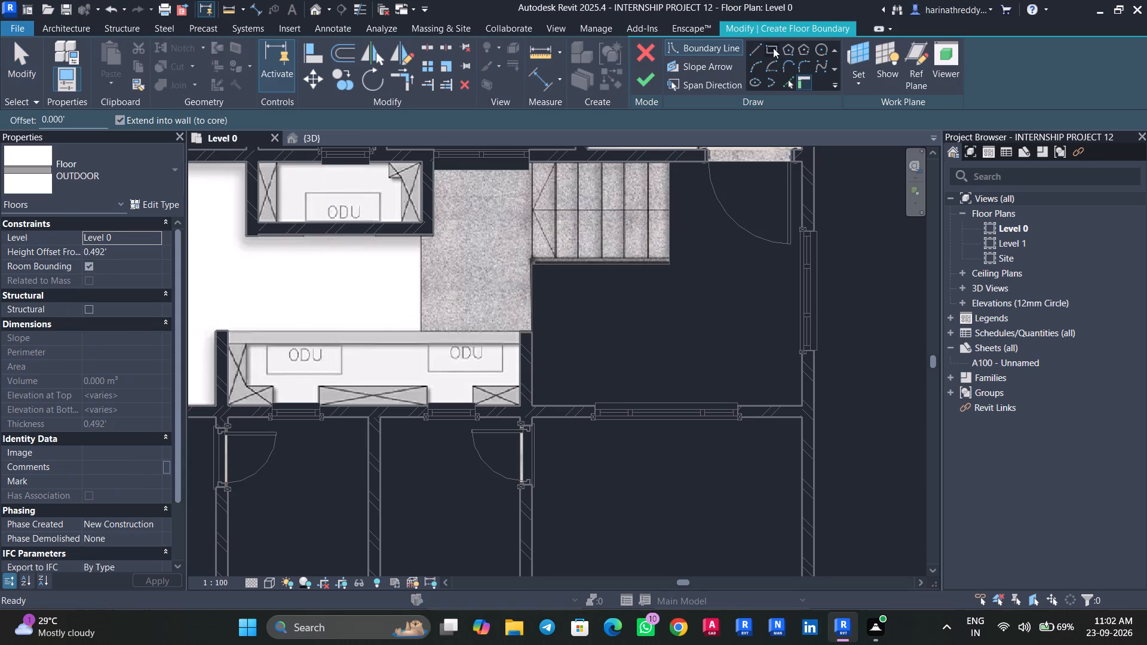
pyautogui.click(773, 48)
pyautogui.click(534, 330)
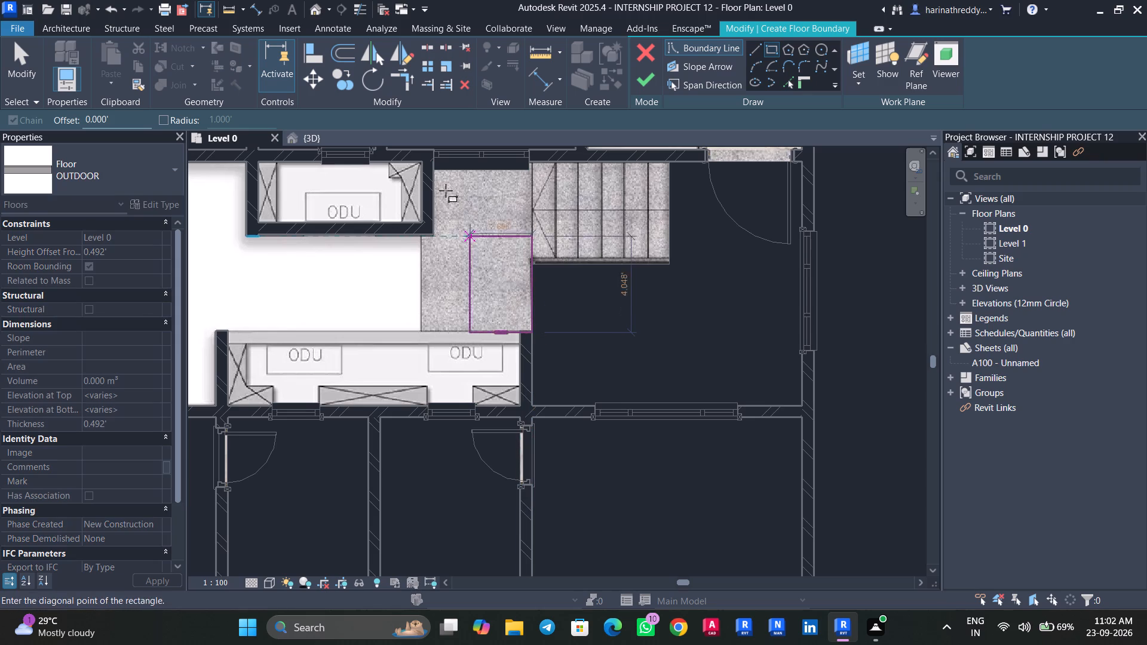
pyautogui.click(419, 158)
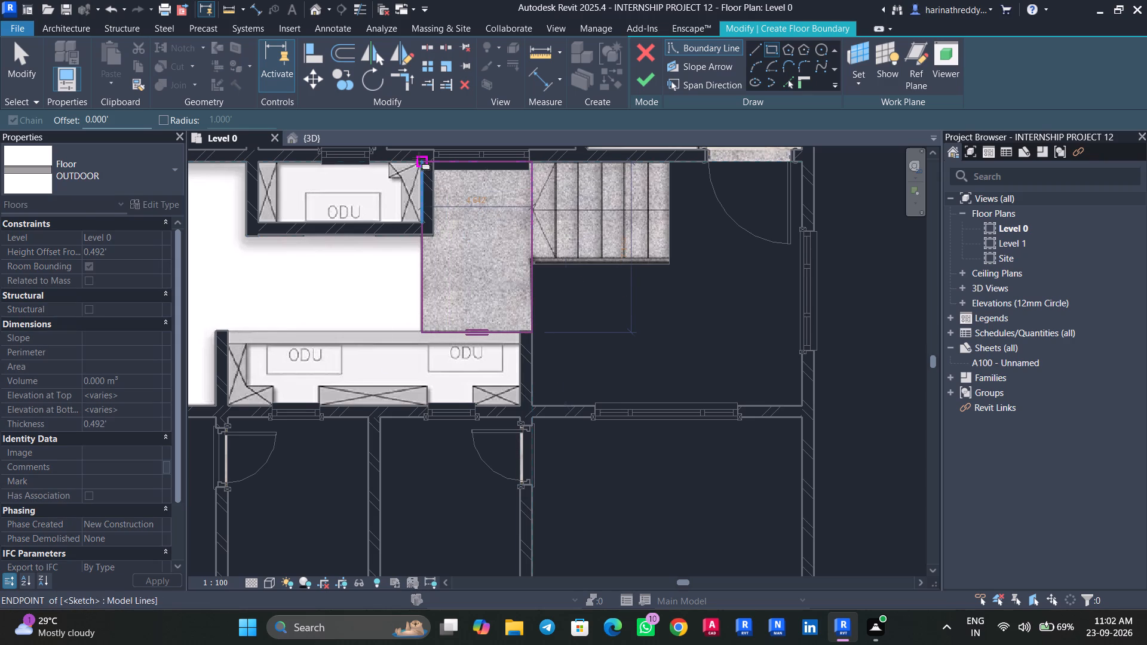
pyautogui.press('Escape')
pyautogui.press('Escape')
pyautogui.scroll(-3, 605, 226)
pyautogui.click(643, 84)
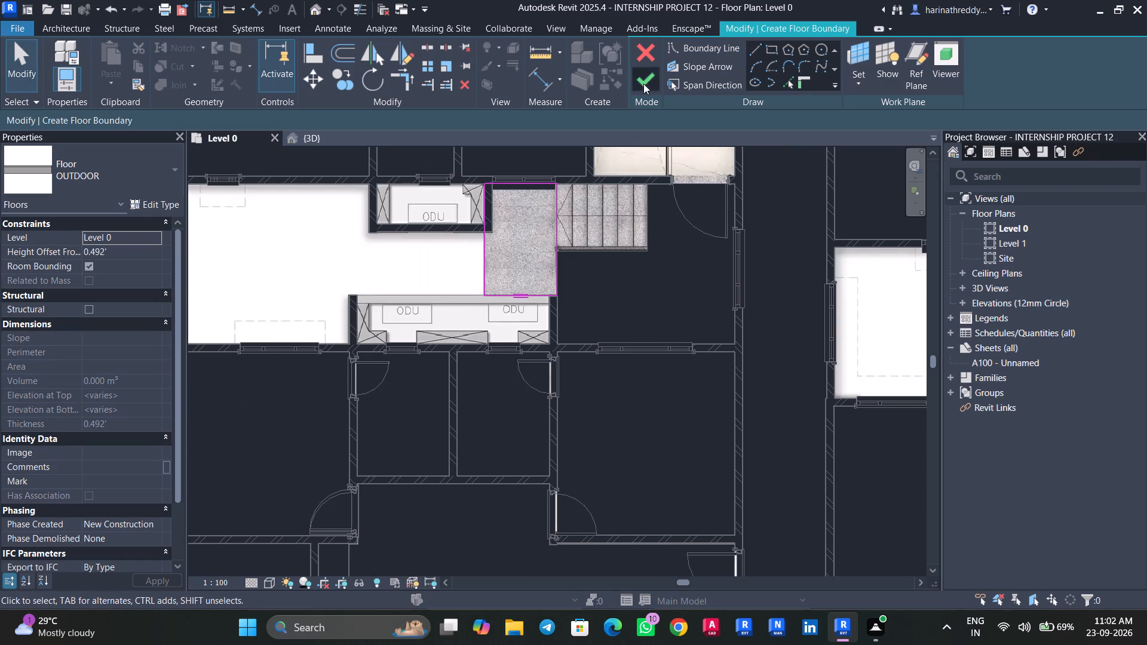
pyautogui.scroll(7, 605, 218)
pyautogui.press('Escape')
pyautogui.scroll(-7, 502, 248)
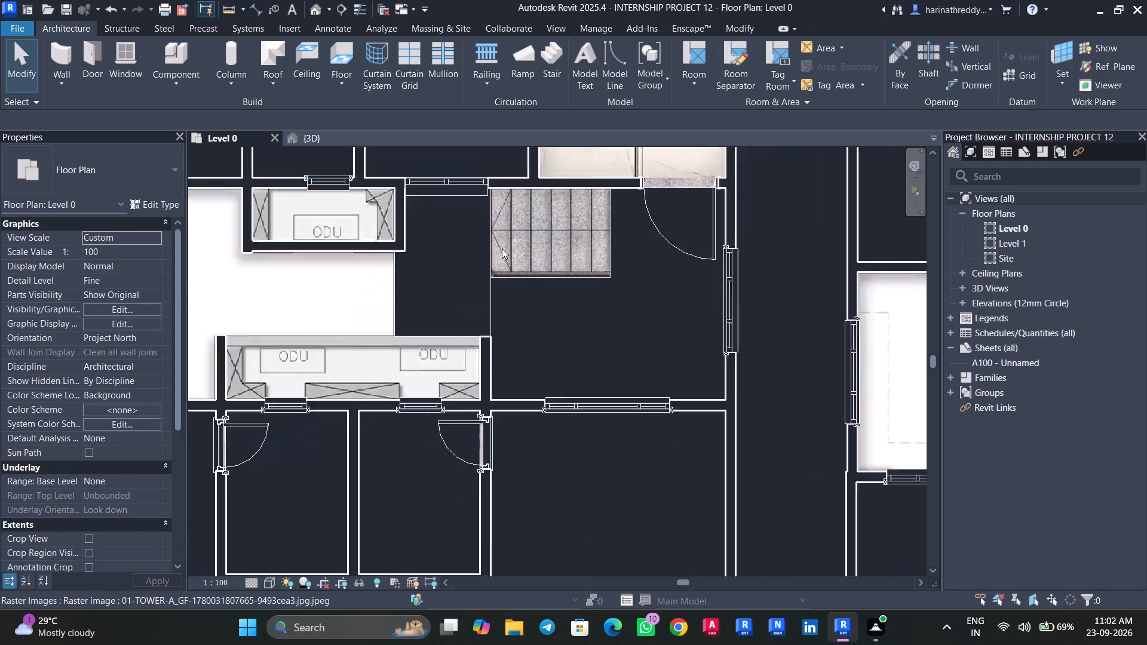
# Examine the floors around the outdoor steps and the neighbouring staircase between the 1292sft and 1819sft flats.
pyautogui.scroll(-2, 502, 248)
pyautogui.click(470, 254)
pyautogui.press('Escape')
pyautogui.scroll(4, 533, 251)
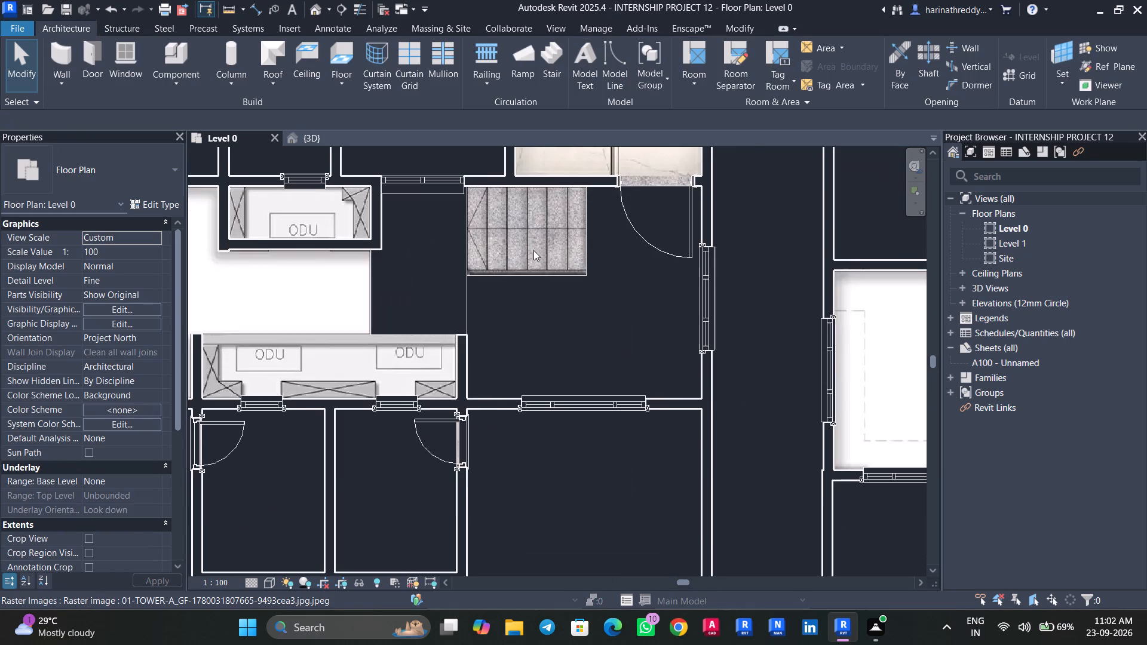
pyautogui.click(537, 297)
pyautogui.press('Escape')
pyautogui.scroll(4, 526, 257)
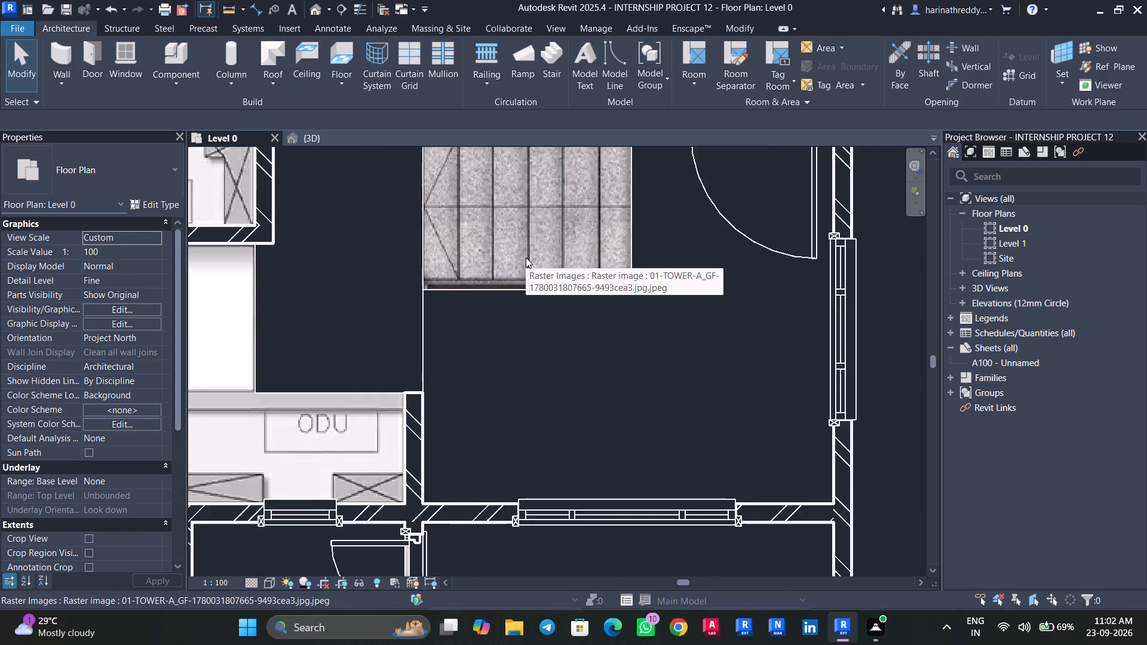
pyautogui.scroll(-12, 526, 257)
pyautogui.moveTo(569, 210); pyautogui.dragTo(563, 284, button='middle')
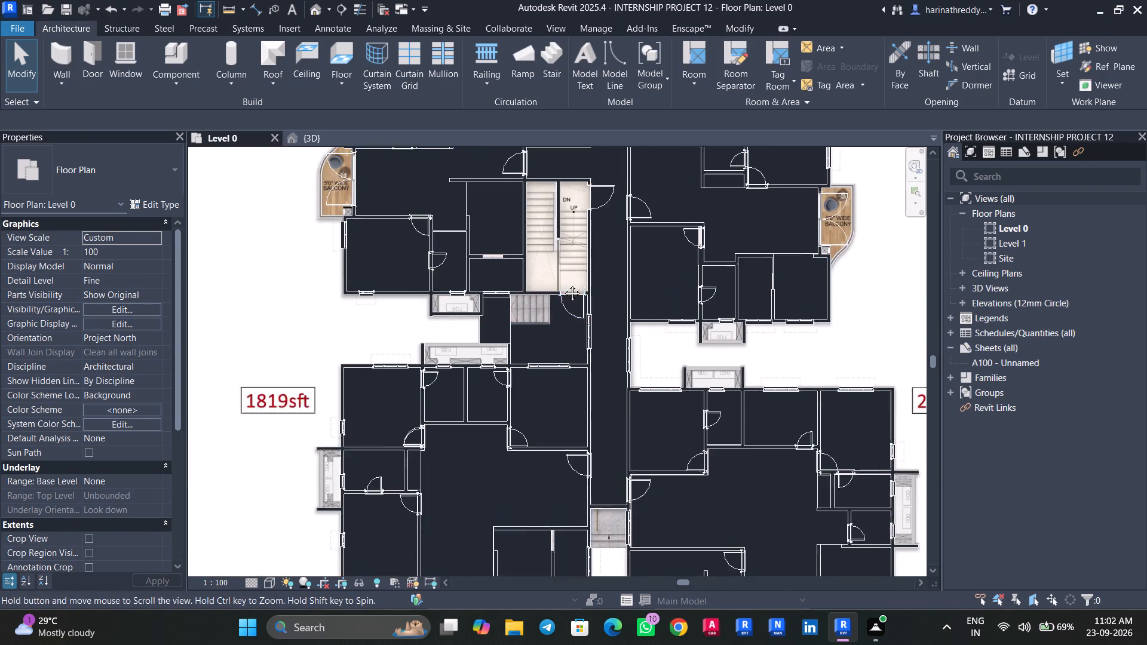
pyautogui.moveTo(563, 284); pyautogui.dragTo(558, 309, button='middle')
pyautogui.scroll(3, 556, 309)
pyautogui.scroll(-4, 556, 309)
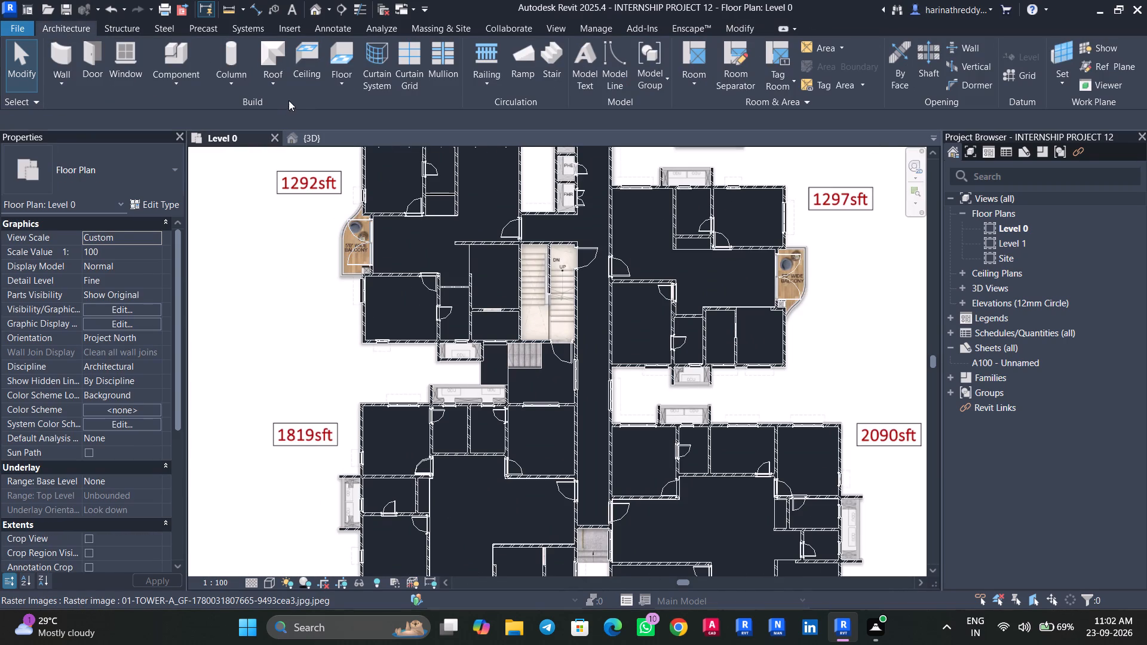
# Start an architectural floor and duplicate the OUTDOOR type as a new type named STAIRCASE FLOORING.
pyautogui.click(333, 90)
pyautogui.click(344, 121)
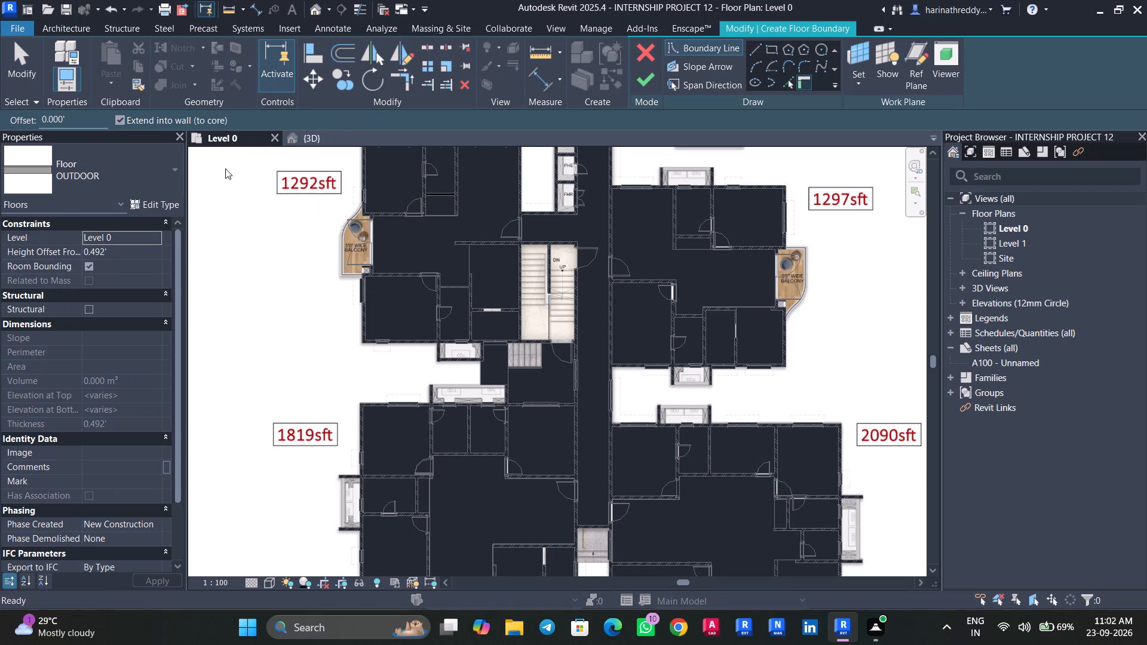
pyautogui.click(170, 202)
pyautogui.click(1056, 152)
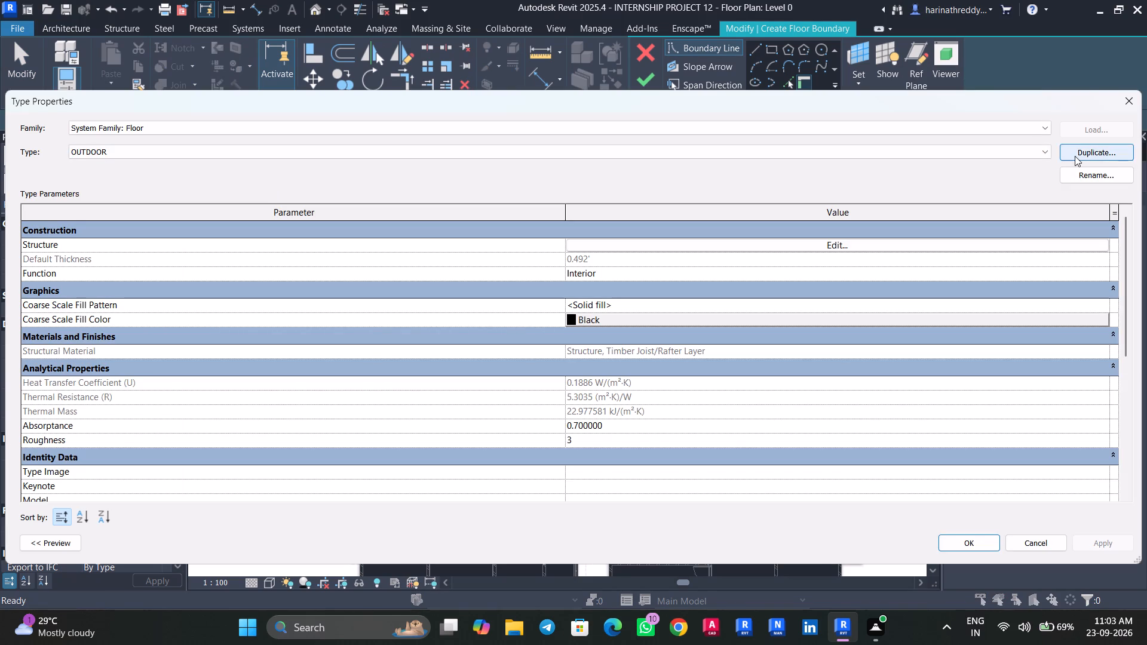
pyautogui.click(1075, 156)
pyautogui.write('STAIRCASE FLOORING')
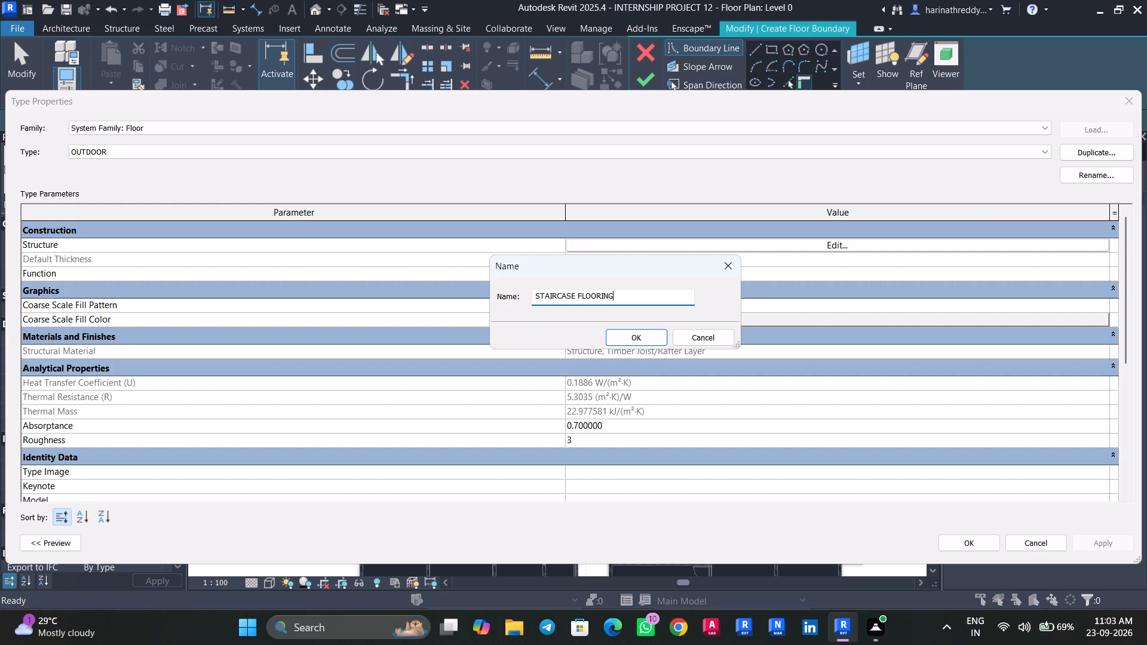
pyautogui.click(637, 337)
pyautogui.click(958, 547)
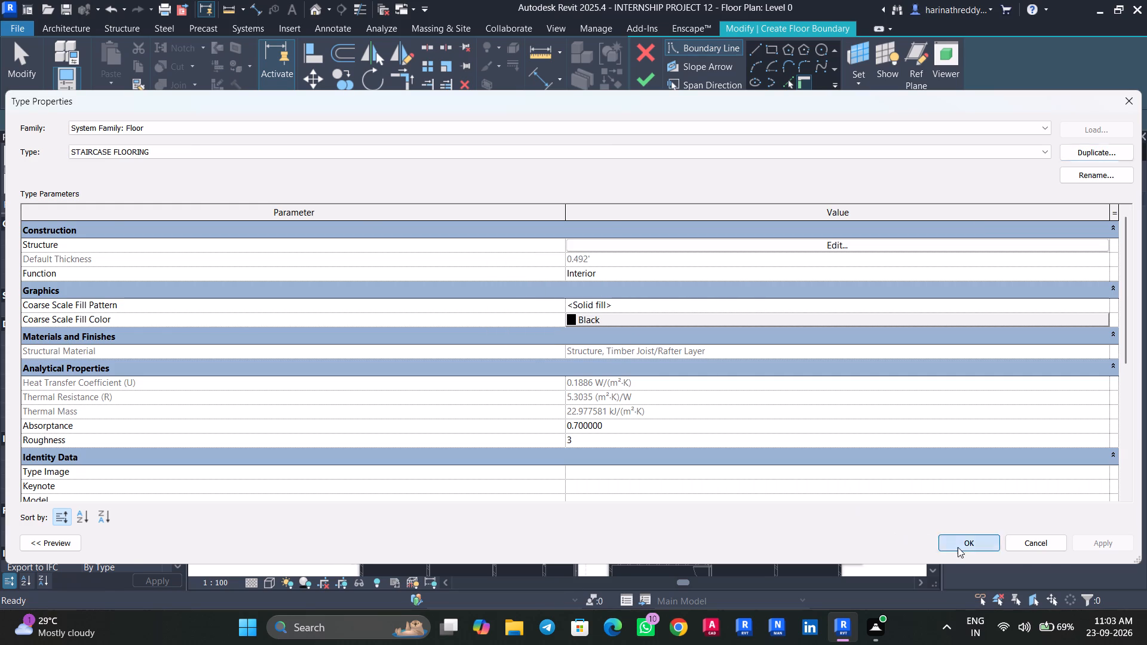
# Create the STAIRCASE FLOORING floor with a rectangular boundary along the inner wall faces of the staircase beside the 1292sft flat.
pyautogui.click(772, 43)
pyautogui.scroll(3, 556, 247)
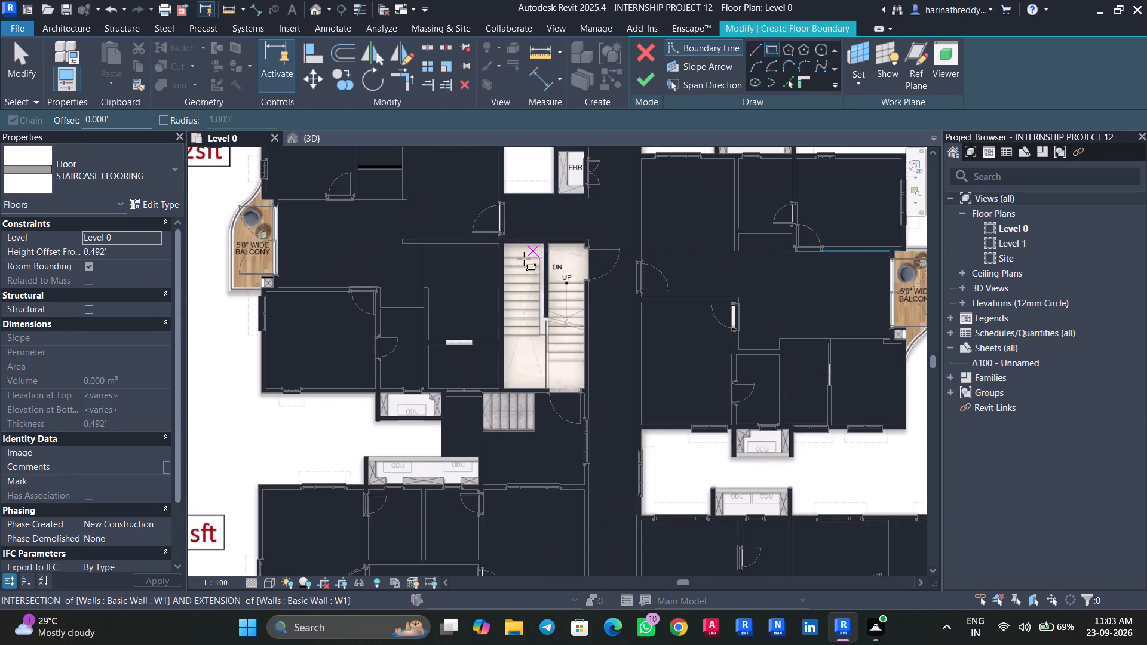
pyautogui.scroll(1, 524, 259)
pyautogui.scroll(-1, 524, 259)
pyautogui.scroll(6, 524, 259)
pyautogui.click(482, 224)
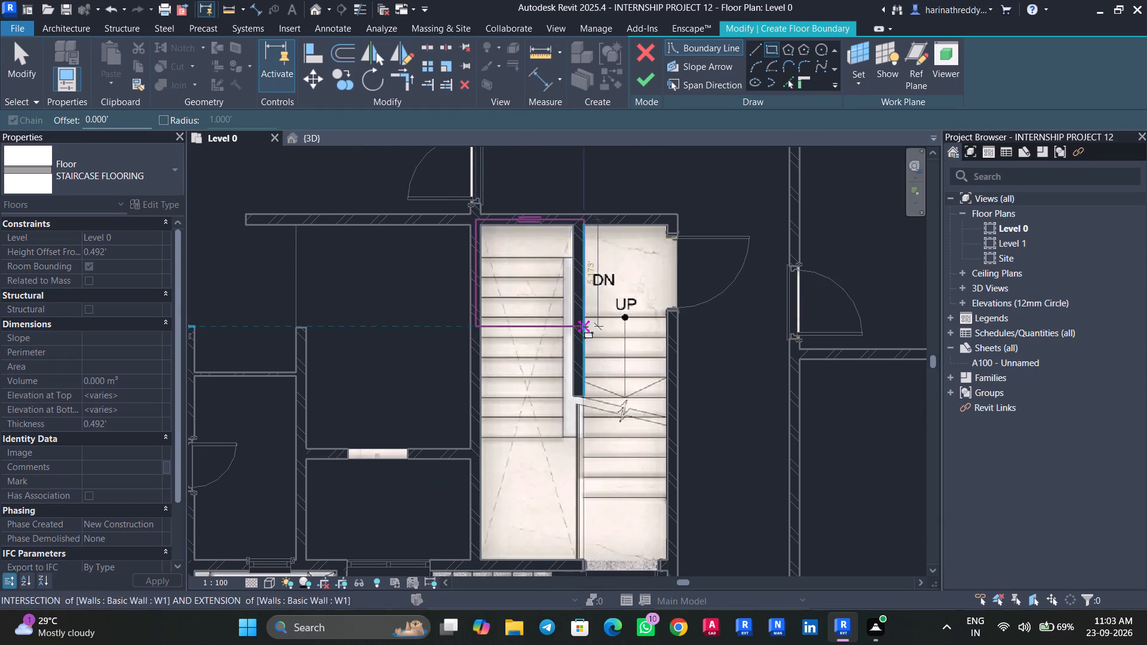
pyautogui.press('Escape')
pyautogui.scroll(10, 489, 234)
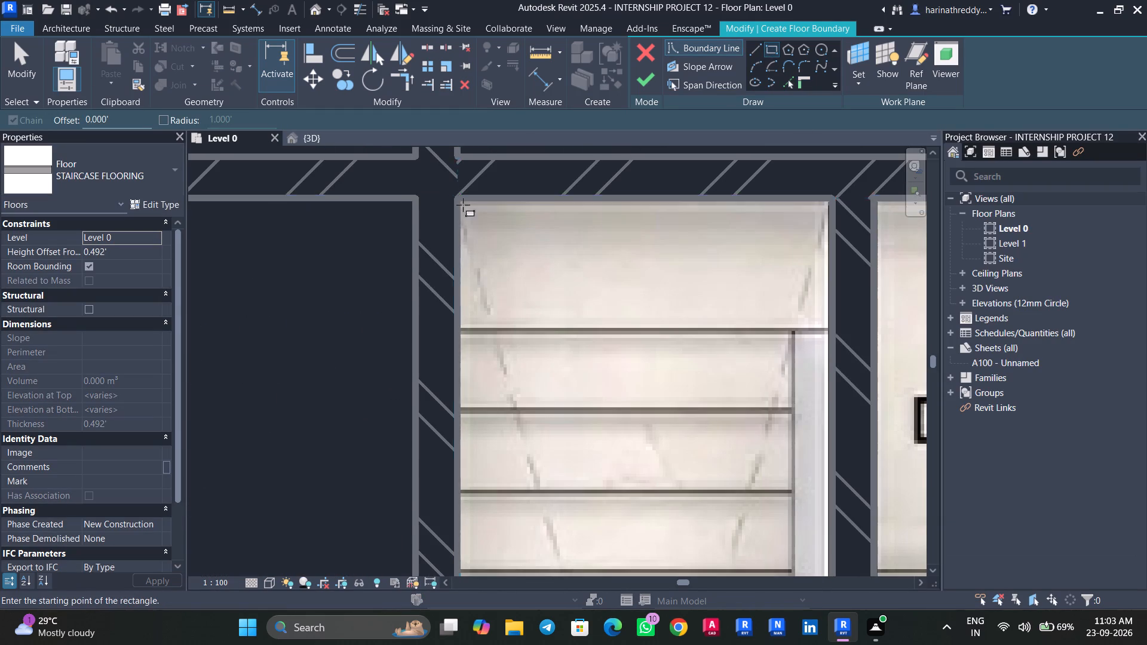
pyautogui.click(456, 199)
pyautogui.scroll(-15, 545, 330)
pyautogui.moveTo(558, 349); pyautogui.dragTo(544, 281, button='middle')
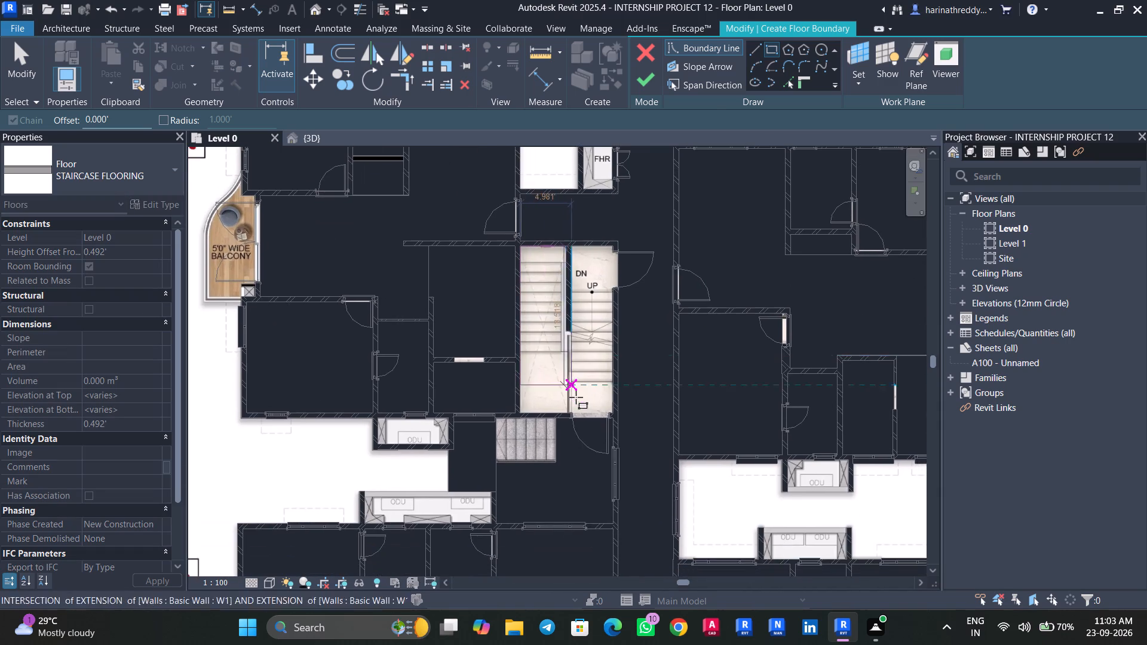
pyautogui.scroll(5, 587, 405)
pyautogui.moveTo(607, 419); pyautogui.dragTo(594, 364, button='middle')
pyautogui.scroll(5, 594, 364)
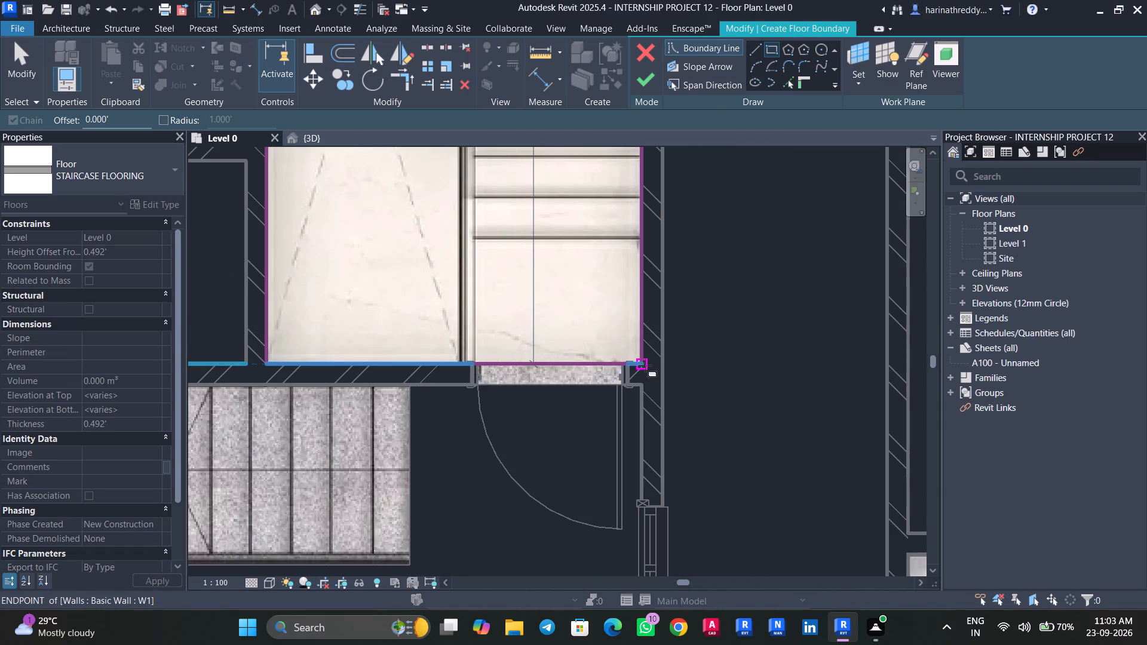
pyautogui.click(646, 365)
pyautogui.press('Escape')
pyautogui.scroll(-10, 579, 411)
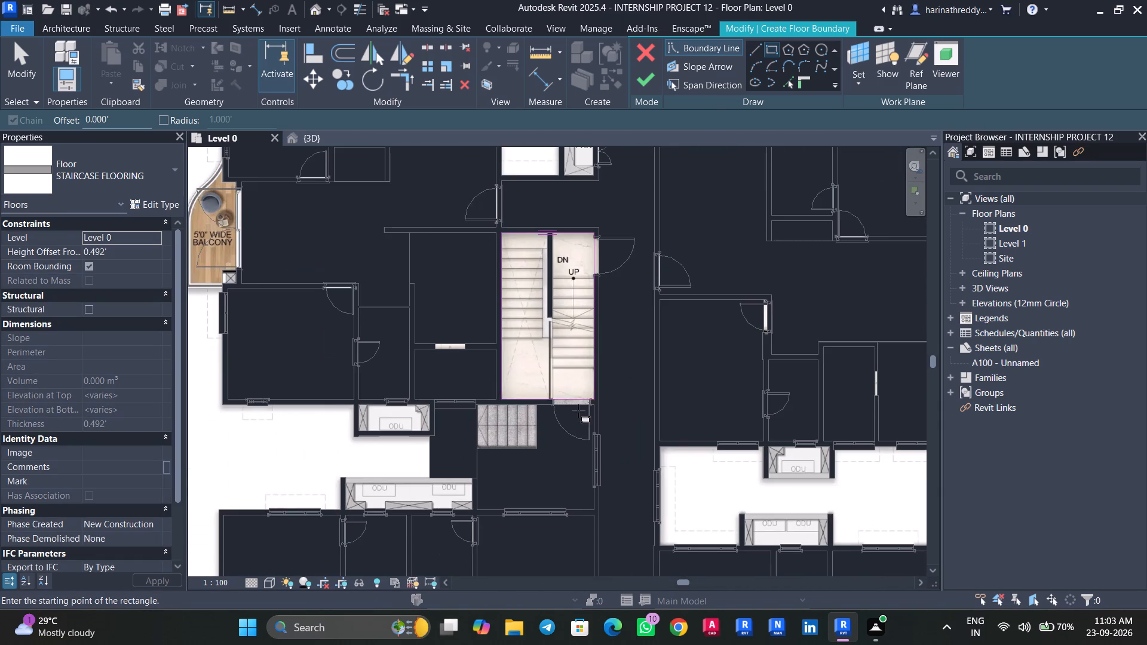
pyautogui.press('Escape')
pyautogui.click(160, 184)
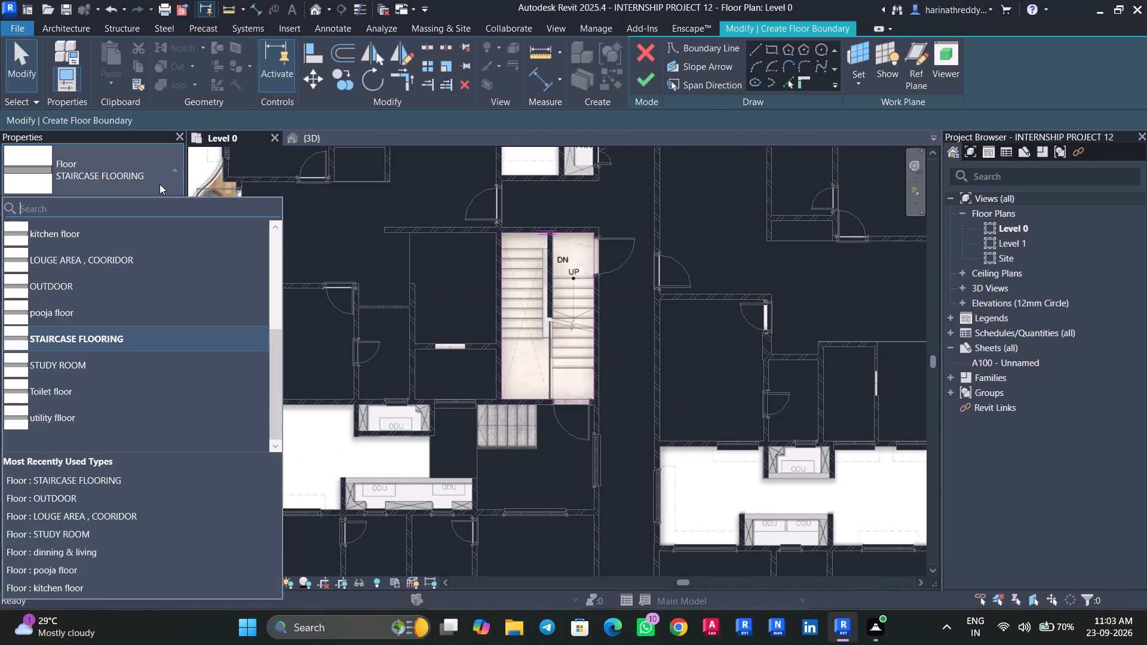
pyautogui.press('Escape')
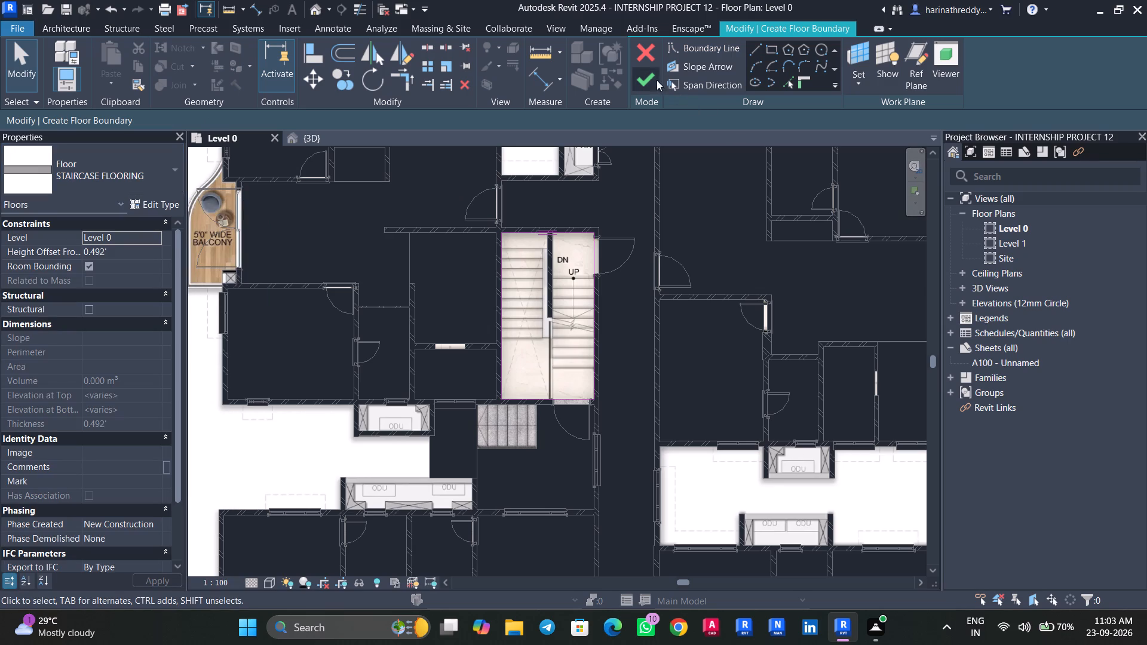
pyautogui.click(655, 79)
pyautogui.press('Escape')
# Examine the other staircase beside the FHR and PHE shafts, including its side flight, paved landing and adjoining planter.
pyautogui.scroll(-4, 627, 320)
pyautogui.scroll(-1, 775, 410)
pyautogui.scroll(1, 775, 410)
pyautogui.scroll(-1, 775, 410)
pyautogui.moveTo(778, 213); pyautogui.dragTo(802, 441, button='middle')
pyautogui.moveTo(680, 245); pyautogui.dragTo(679, 373, button='middle')
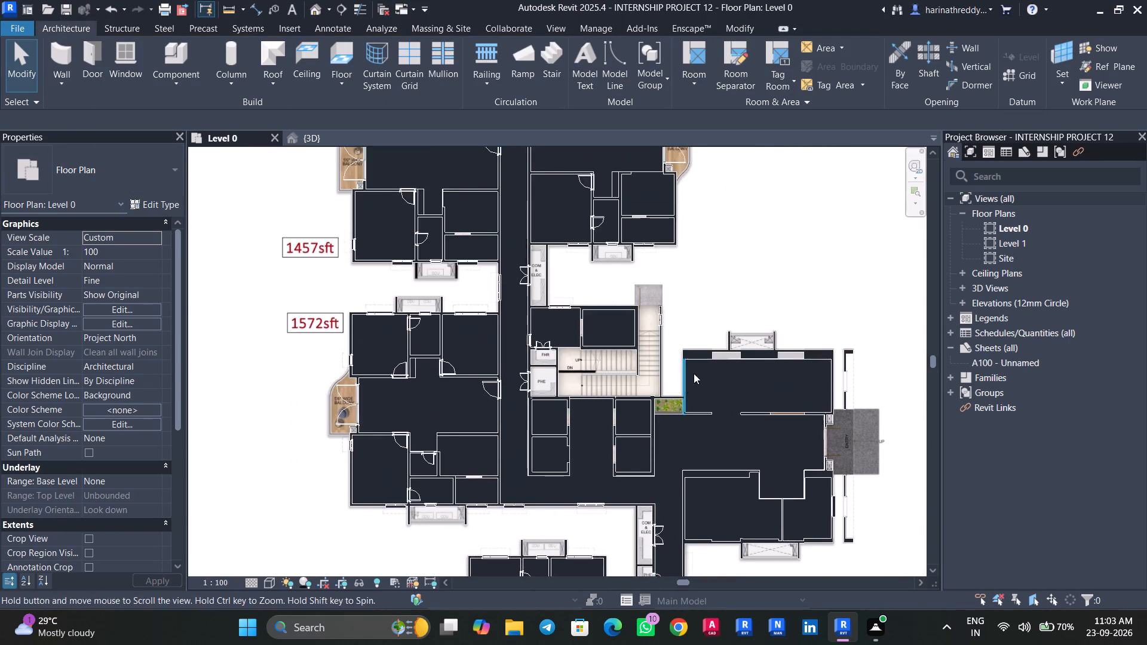
pyautogui.scroll(8, 762, 355)
pyautogui.scroll(-1, 740, 331)
pyautogui.scroll(1, 740, 331)
pyautogui.scroll(-2, 740, 331)
pyautogui.scroll(1, 740, 331)
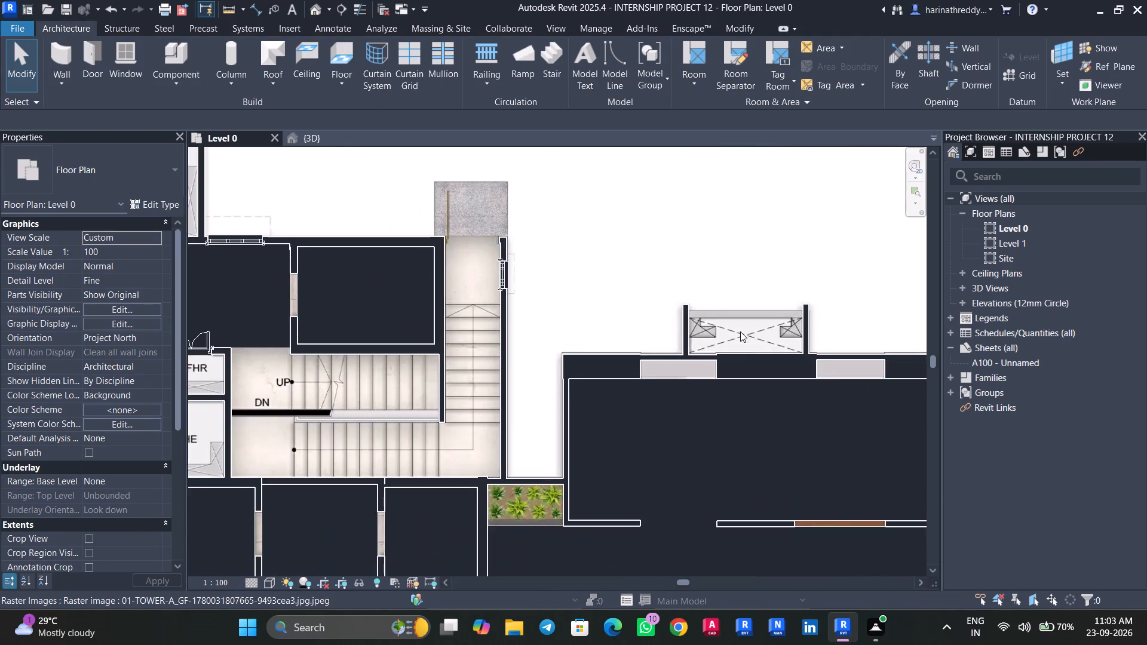
pyautogui.scroll(-3, 740, 331)
pyautogui.scroll(5, 600, 275)
pyautogui.scroll(-3, 594, 268)
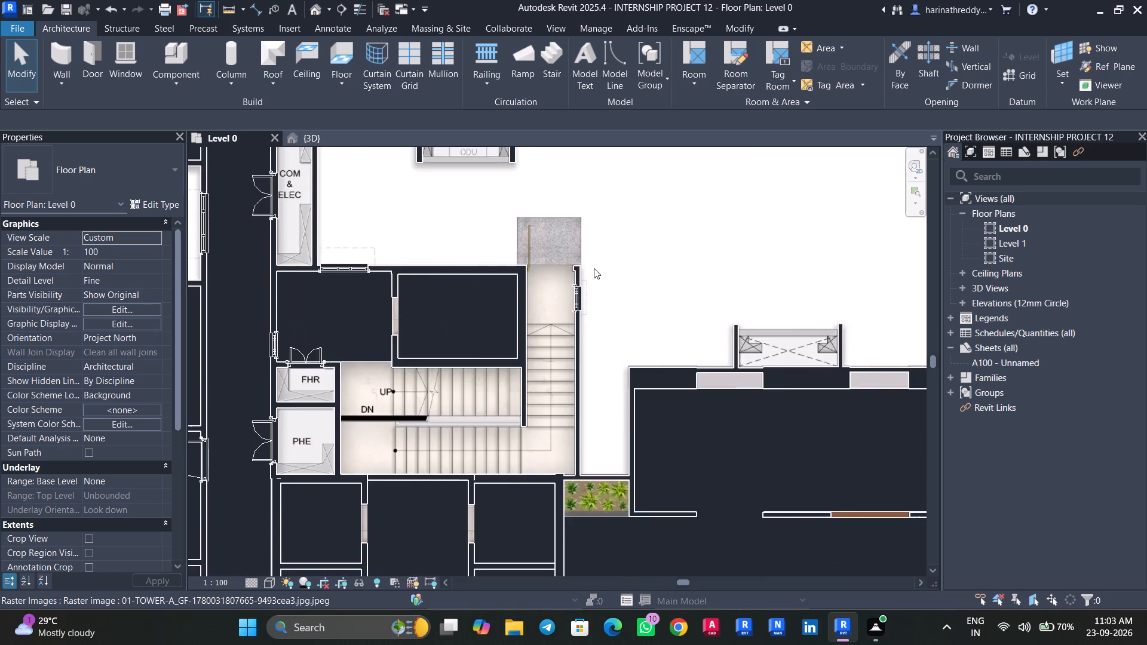
pyautogui.scroll(-1, 594, 268)
pyautogui.moveTo(596, 269); pyautogui.dragTo(632, 167, button='middle')
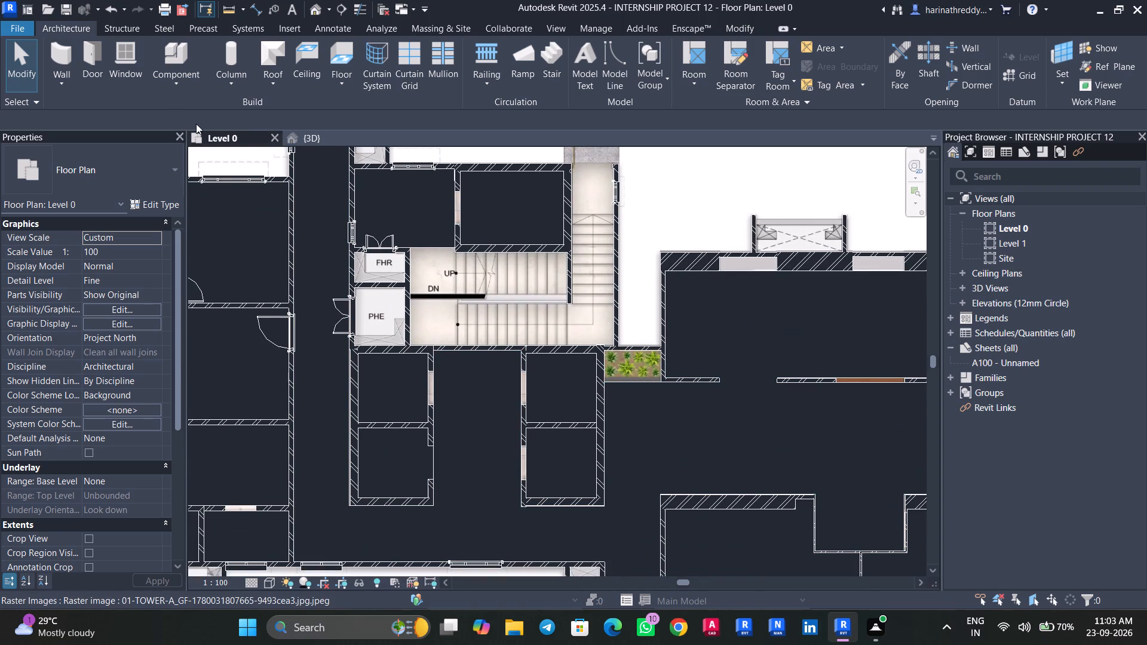
# Draw a W1 wall closing the open outer side of the ODU ledge beside the COM & ELEC shaft, under the 1457sft flat.
pyautogui.scroll(4, 501, 320)
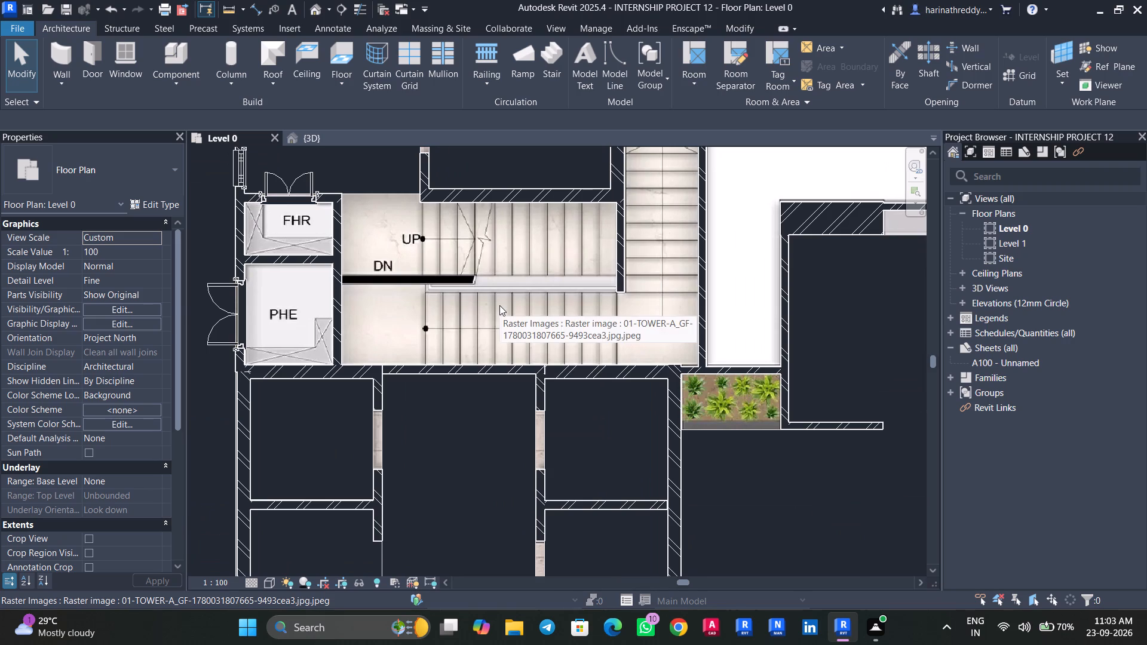
pyautogui.scroll(-10, 499, 305)
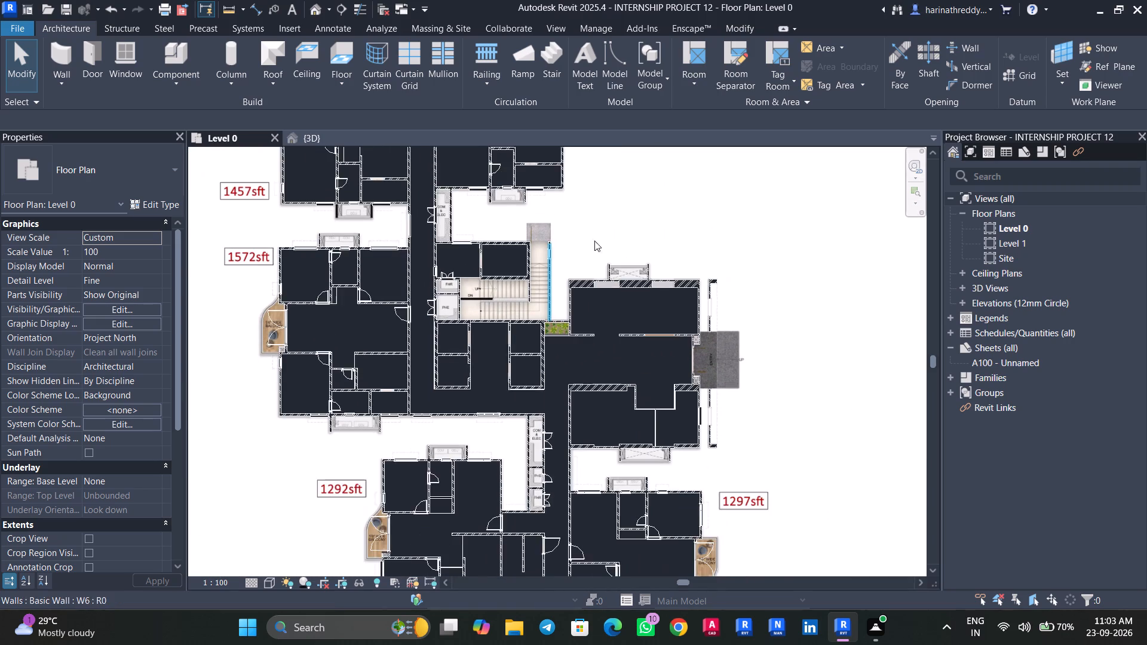
pyautogui.moveTo(614, 234); pyautogui.dragTo(637, 356, button='middle')
pyautogui.moveTo(628, 343); pyautogui.dragTo(649, 446, button='middle')
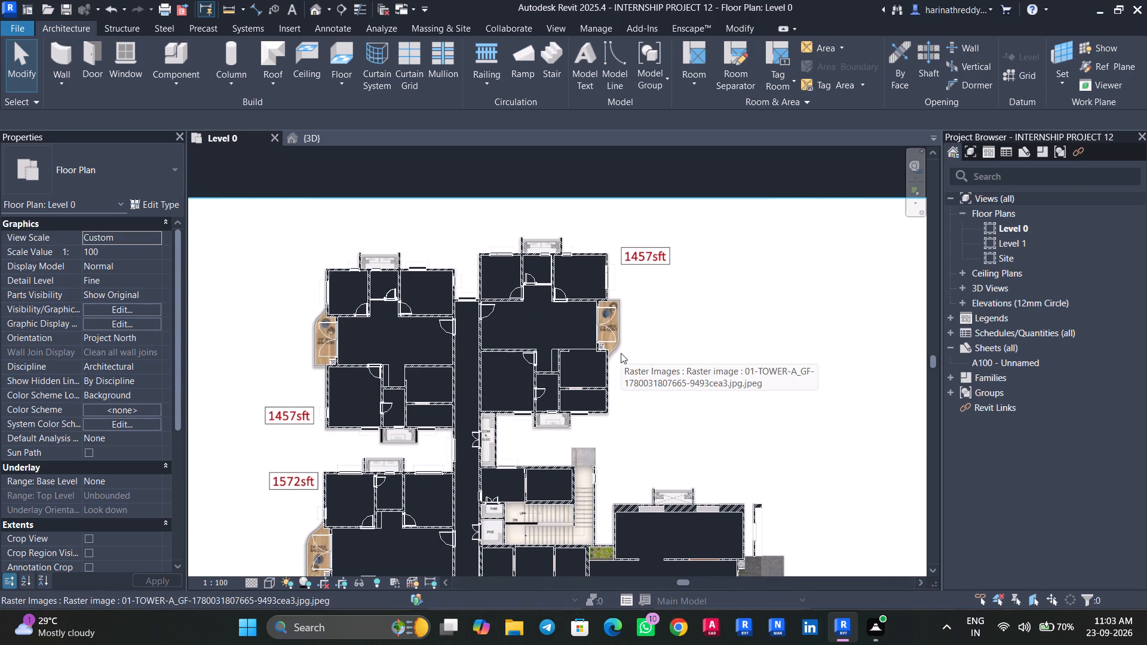
pyautogui.scroll(5, 546, 417)
pyautogui.scroll(-1, 547, 462)
pyautogui.scroll(5, 547, 463)
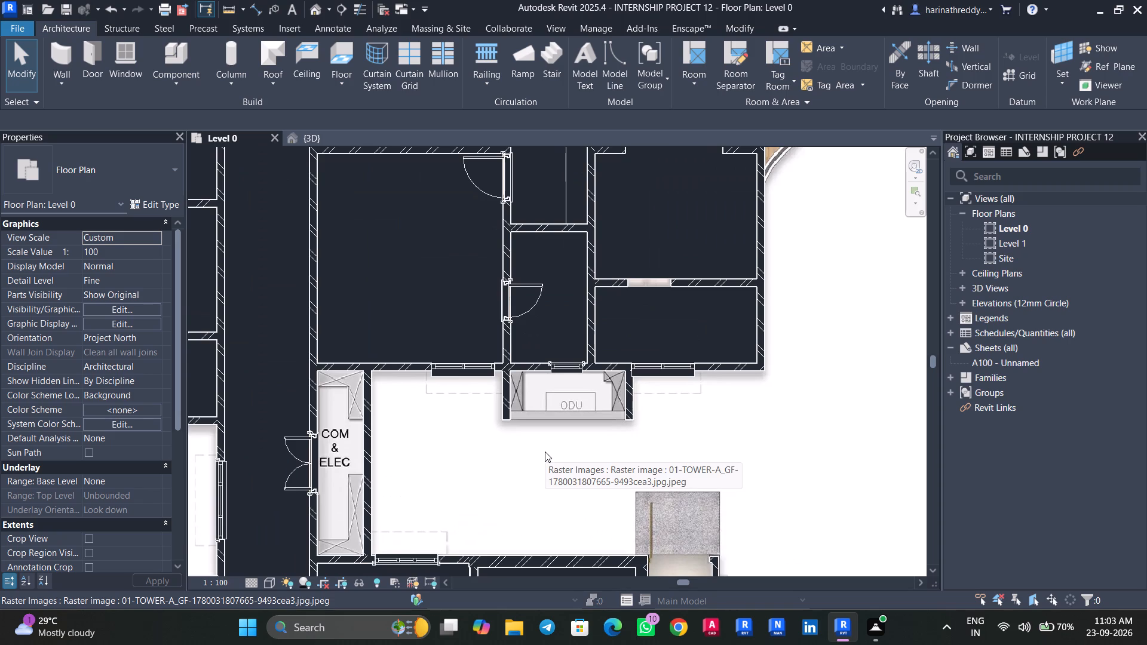
pyautogui.moveTo(545, 451); pyautogui.dragTo(541, 389, button='middle')
pyautogui.scroll(5, 539, 390)
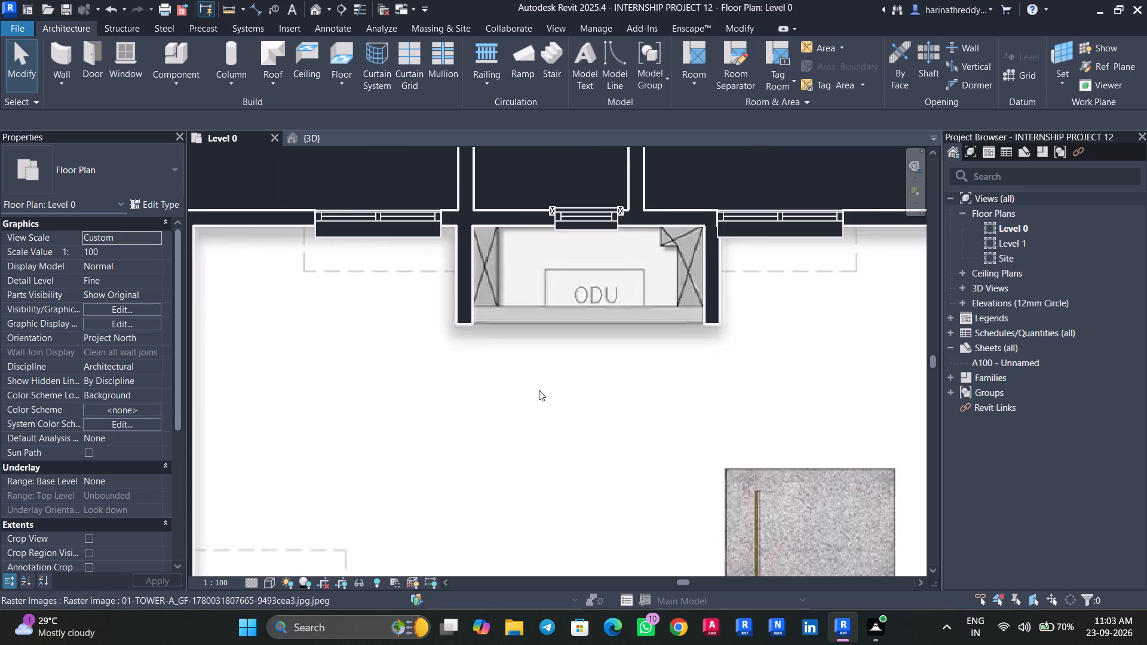
pyautogui.scroll(-4, 539, 390)
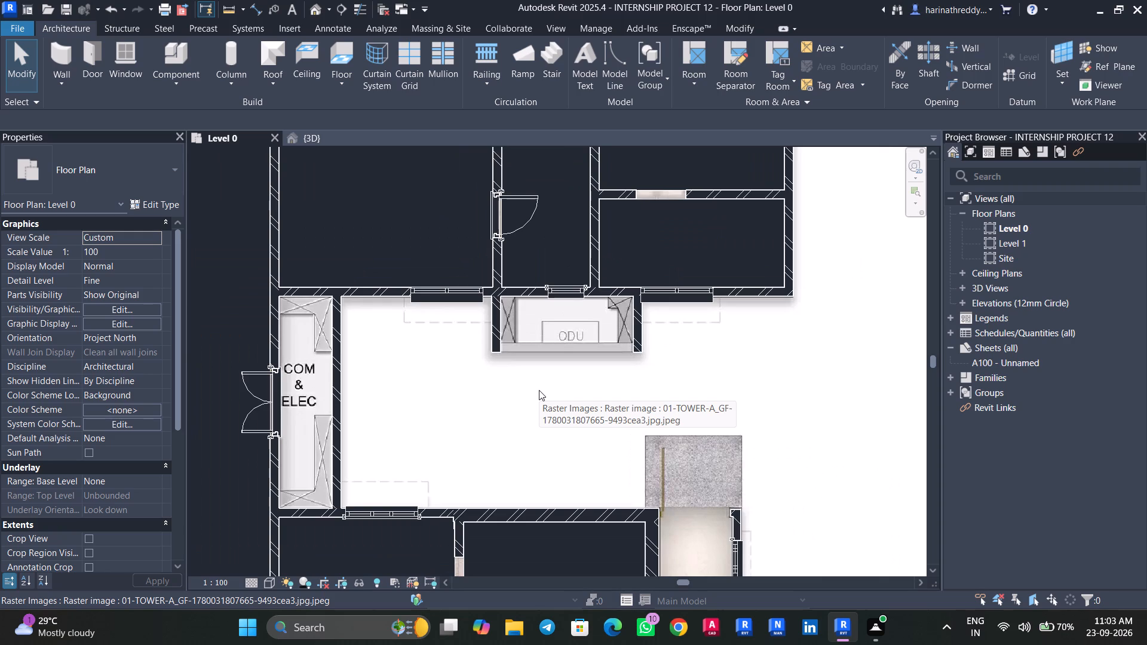
pyautogui.write('WA')
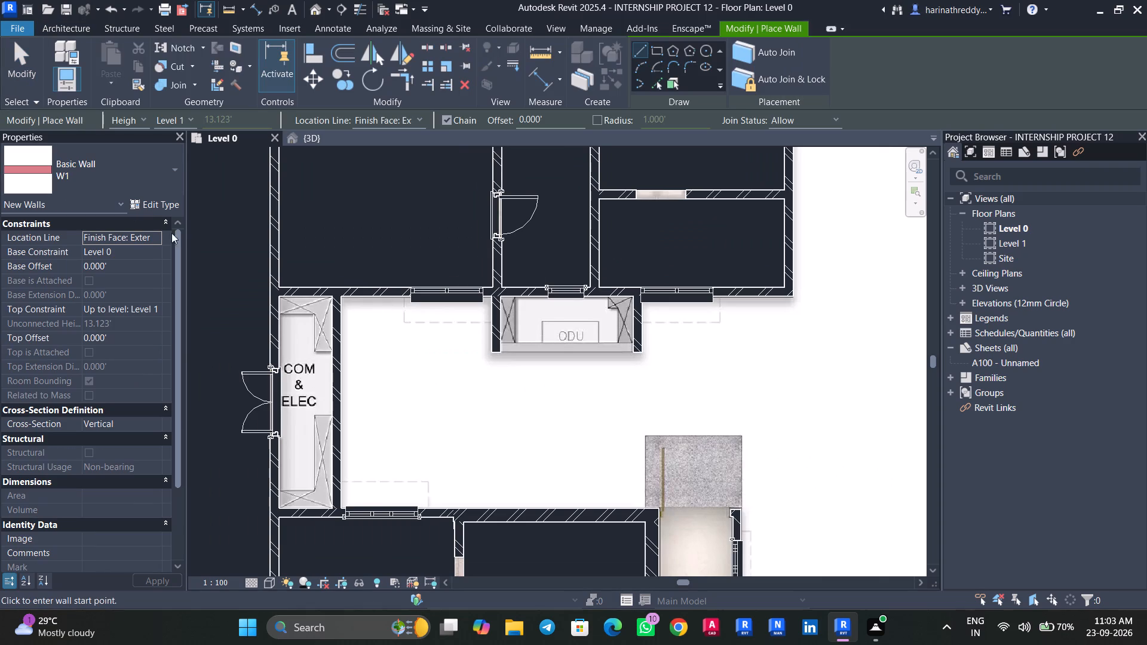
pyautogui.scroll(3, 634, 356)
pyautogui.click(636, 351)
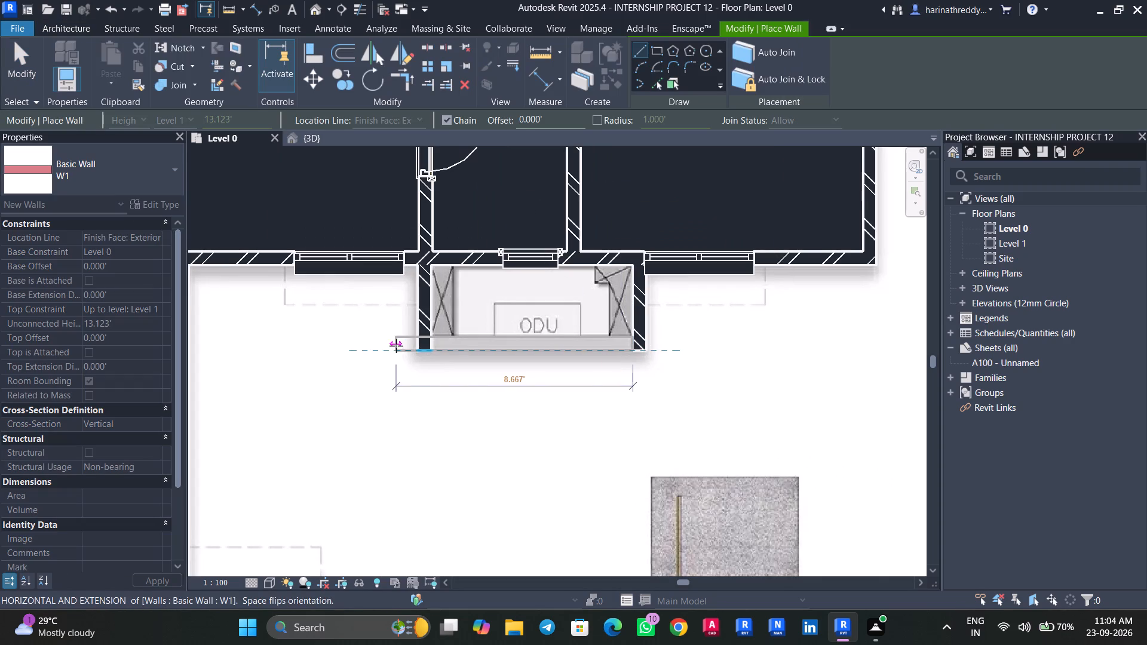
pyautogui.click(418, 351)
pyautogui.press('Escape')
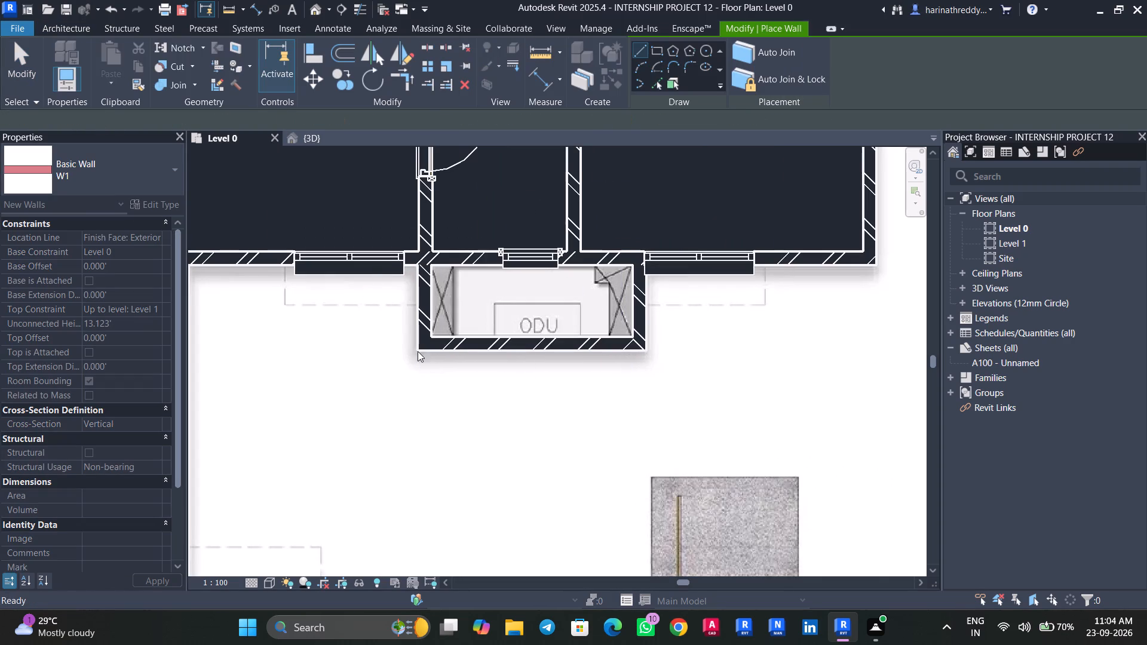
pyautogui.press('Escape')
pyautogui.press('Escape')
# Set the top offset of the new ODU ledge front wall to -6'.
pyautogui.click(472, 347)
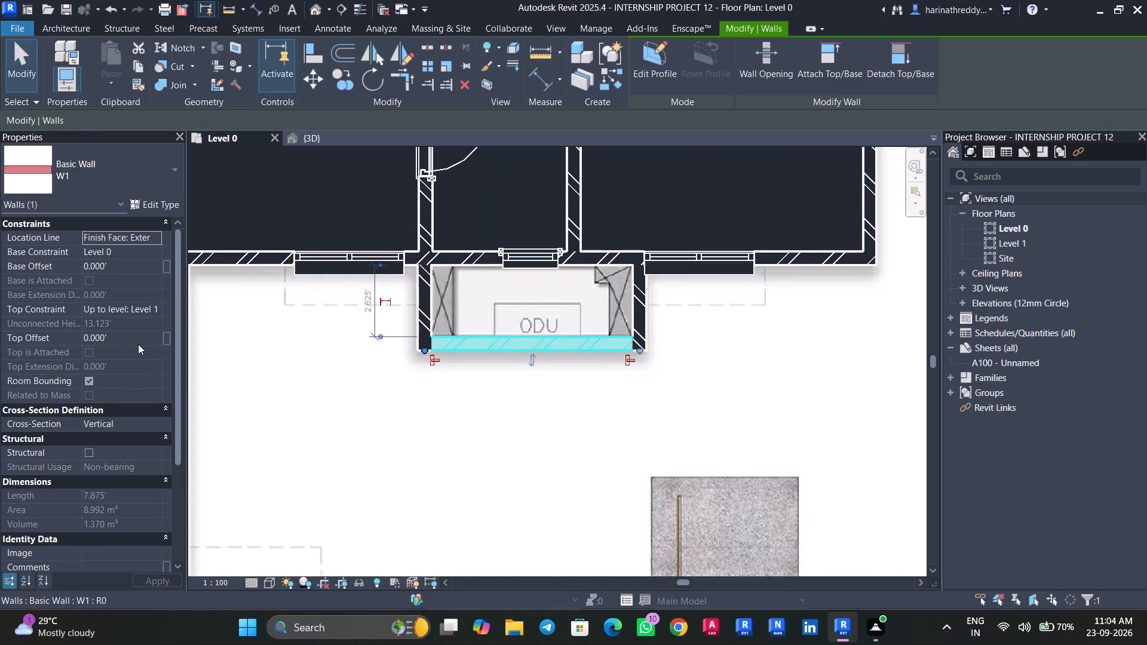
pyautogui.click(138, 340)
pyautogui.write("-6'")
pyautogui.press('Return')
pyautogui.press('Escape')
pyautogui.scroll(-4, 538, 407)
pyautogui.click(537, 371)
pyautogui.press('Escape')
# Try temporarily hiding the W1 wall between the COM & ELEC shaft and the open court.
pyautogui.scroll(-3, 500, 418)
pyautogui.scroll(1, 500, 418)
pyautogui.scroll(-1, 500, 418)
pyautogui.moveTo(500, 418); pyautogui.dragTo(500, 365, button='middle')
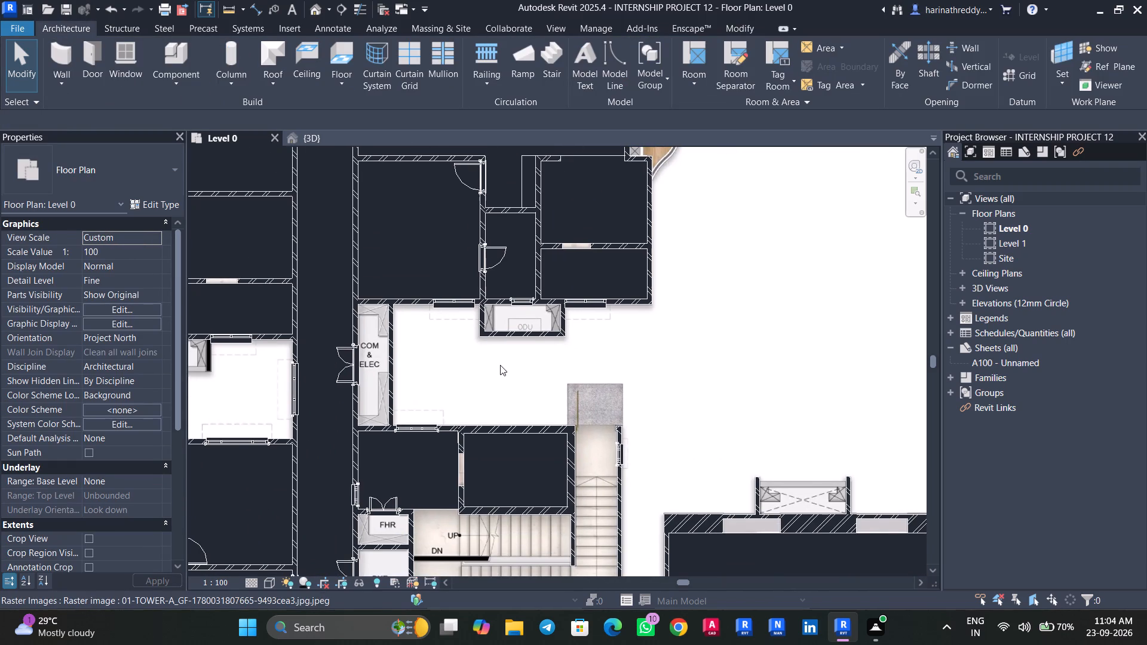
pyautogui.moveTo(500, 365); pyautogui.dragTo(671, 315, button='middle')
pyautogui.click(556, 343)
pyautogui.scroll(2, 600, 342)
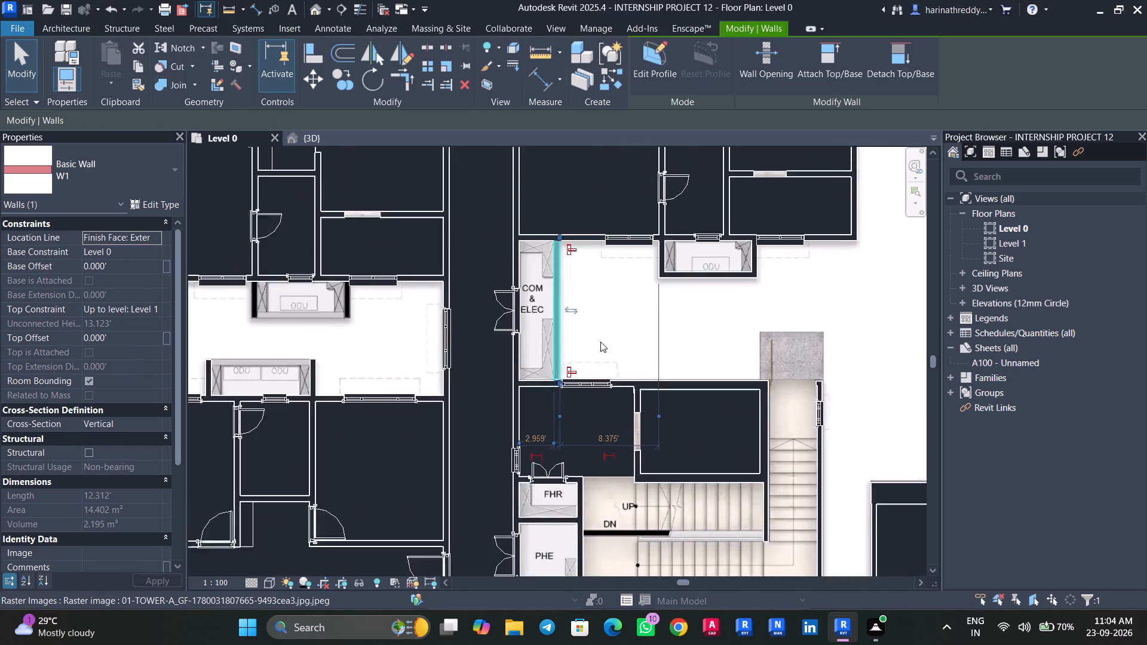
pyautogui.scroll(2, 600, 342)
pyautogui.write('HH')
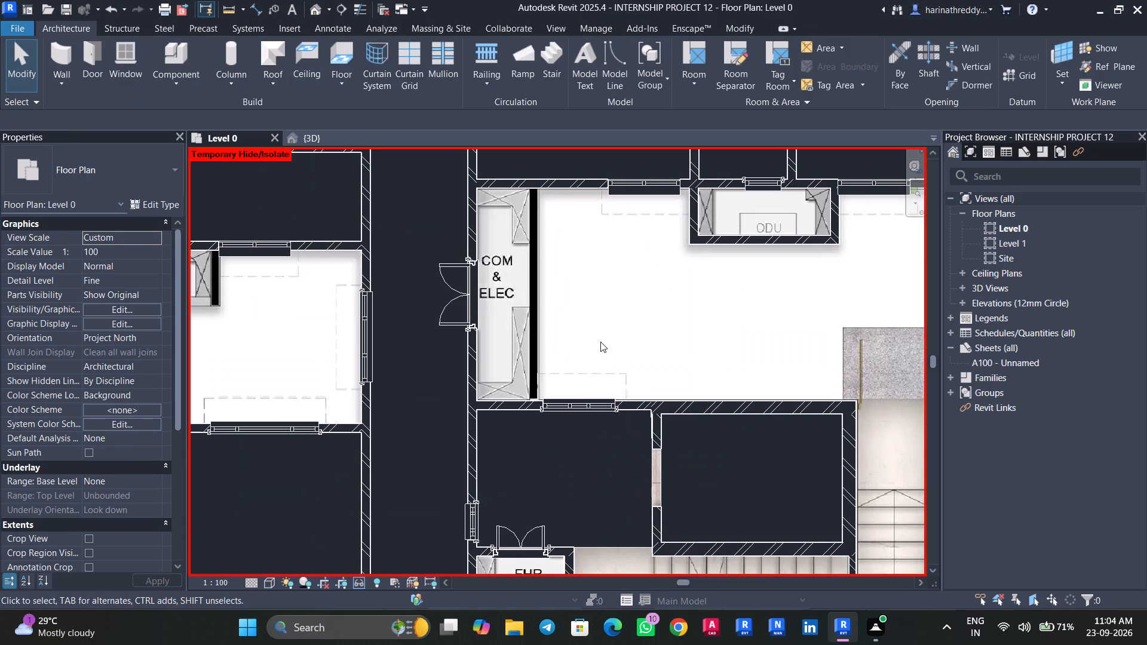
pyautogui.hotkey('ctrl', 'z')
# Draw a W1 wall about 3.33' long along the left side of the single-ODU ledge facing the 1572sft flat, and nudge it left.
pyautogui.scroll(-6, 592, 336)
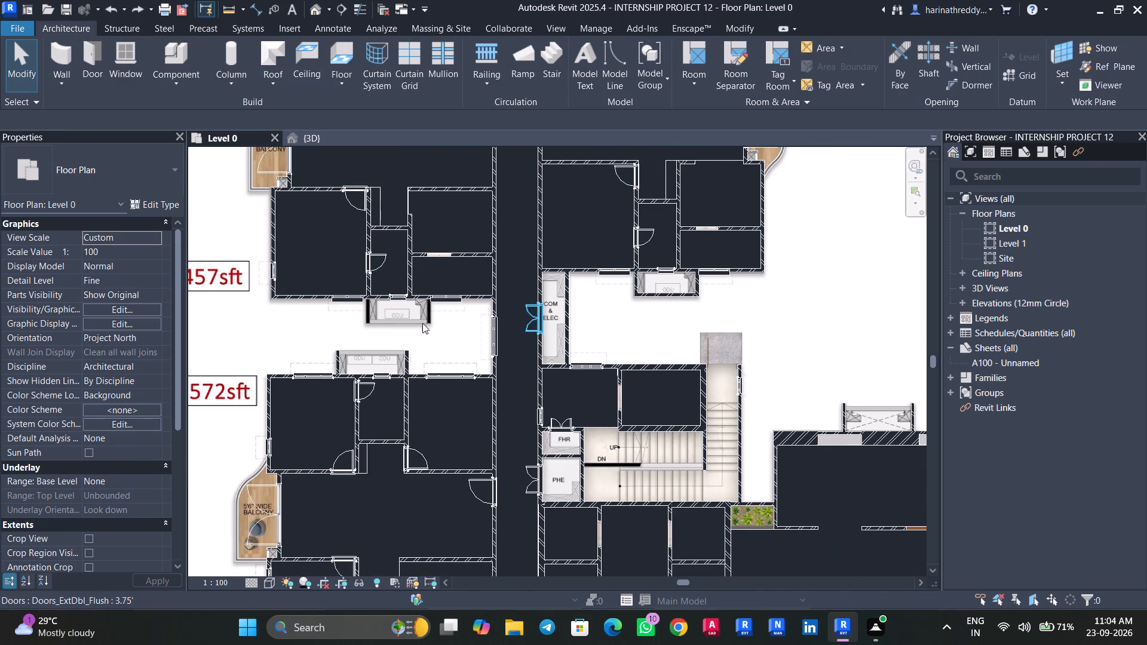
pyautogui.scroll(9, 386, 323)
pyautogui.write('WA')
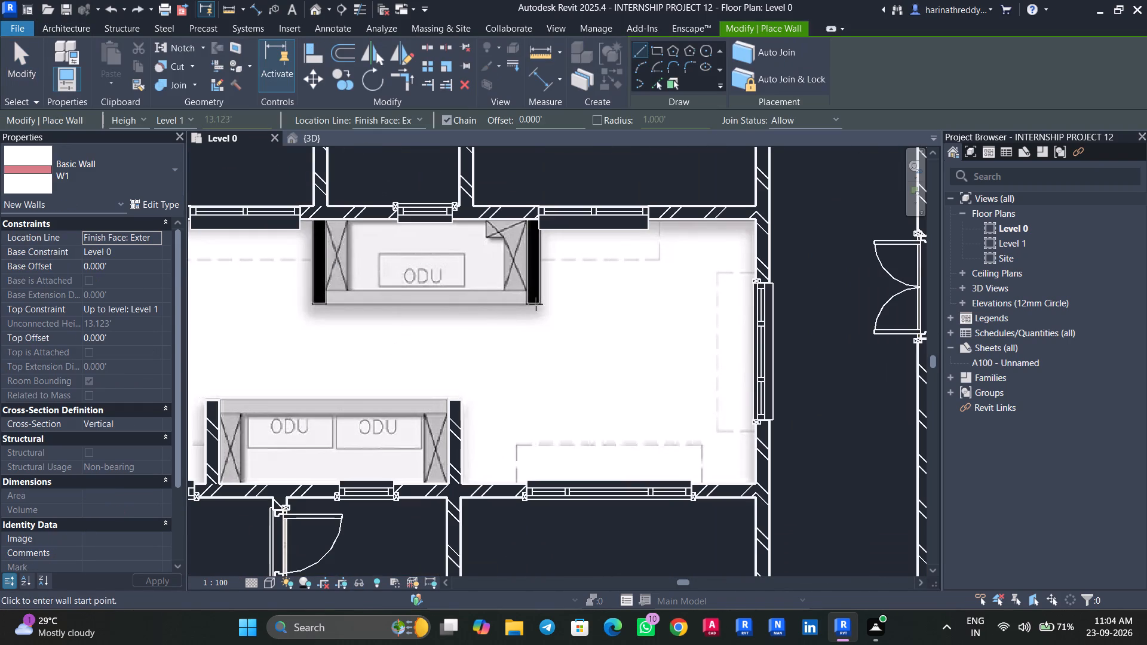
pyautogui.scroll(11, 312, 218)
pyautogui.click(315, 226)
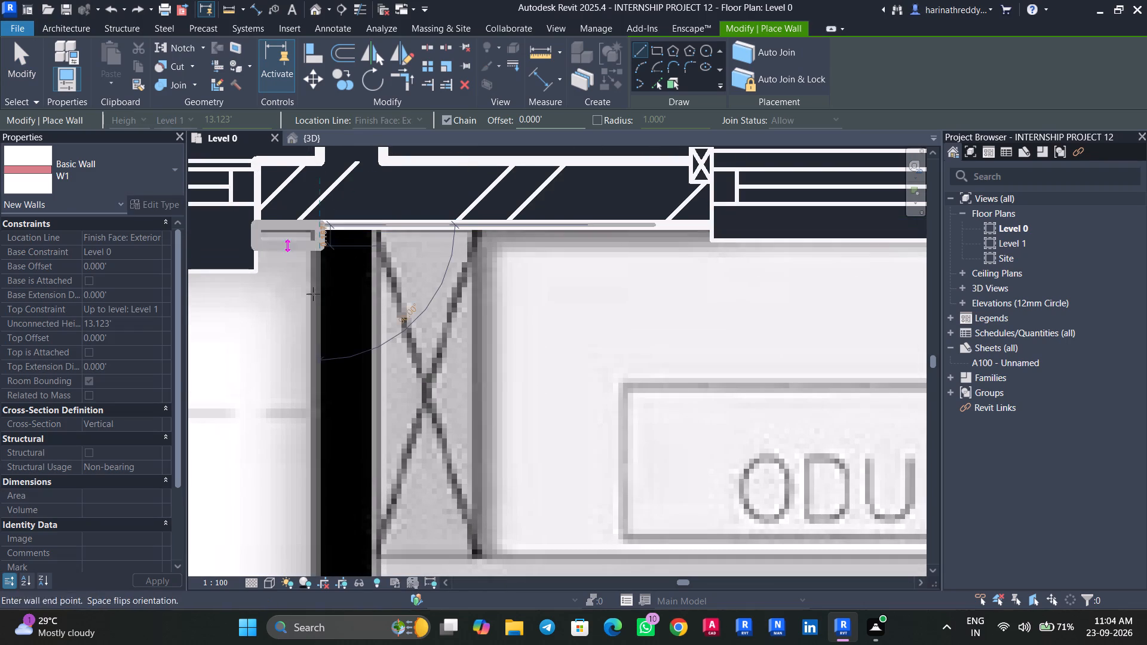
pyautogui.press('space')
pyautogui.scroll(-2, 313, 353)
pyautogui.scroll(1, 313, 353)
pyautogui.scroll(-1, 313, 353)
pyautogui.moveTo(313, 353); pyautogui.dragTo(340, 191, button='middle')
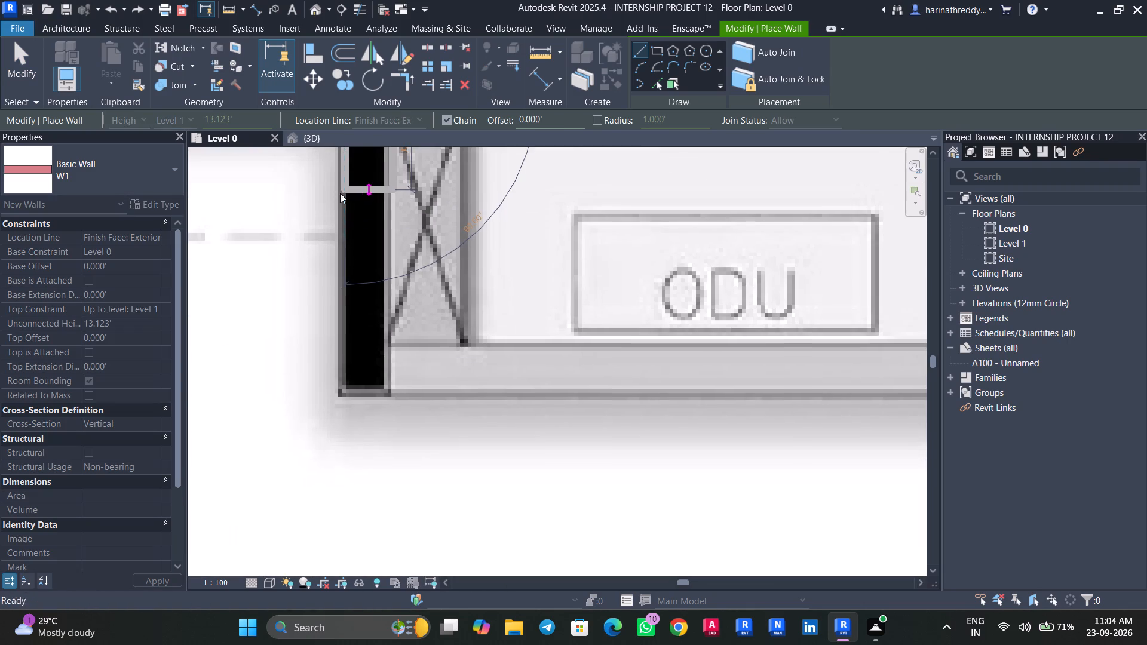
pyautogui.click(338, 390)
pyautogui.press('Escape')
pyautogui.press('Escape')
pyautogui.press('Escape')
pyautogui.click(347, 361)
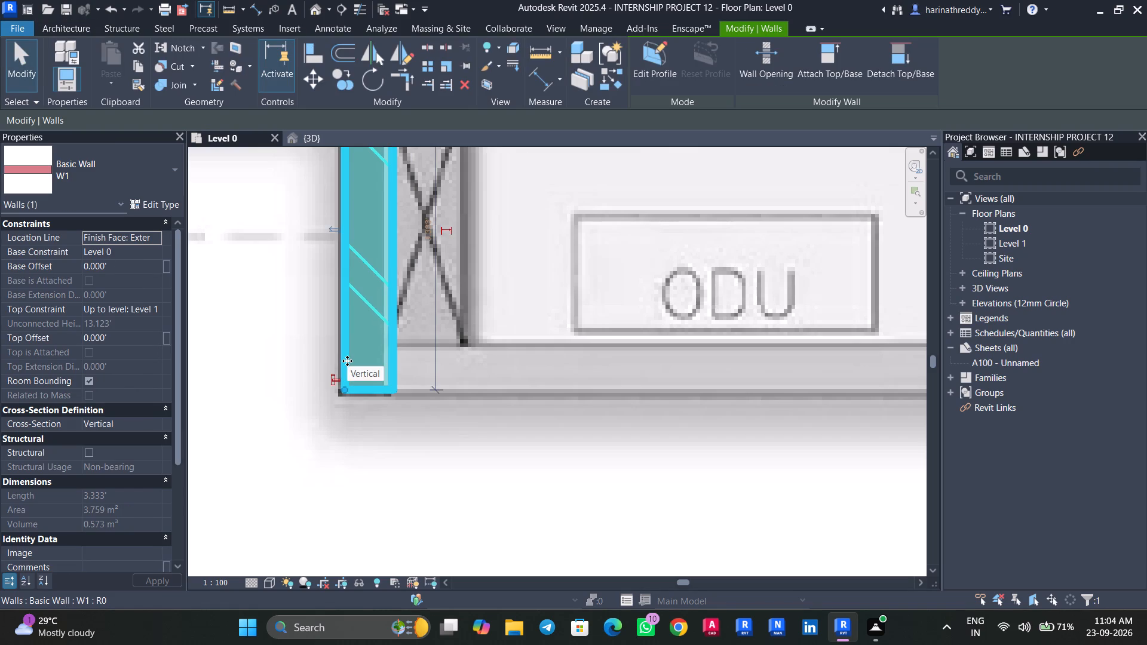
pyautogui.press('Left')
# Create a similar W1 wall along the right side of the same ODU ledge, from the flat's outer wall to the ledge edge.
pyautogui.scroll(-5, 347, 361)
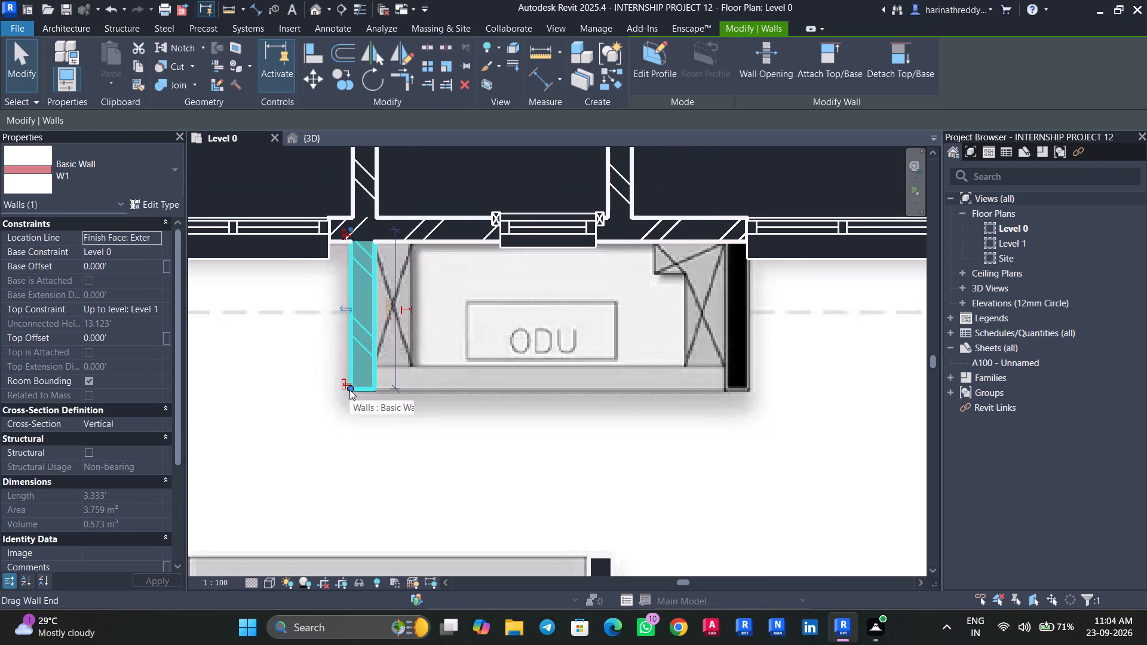
pyautogui.write('CS')
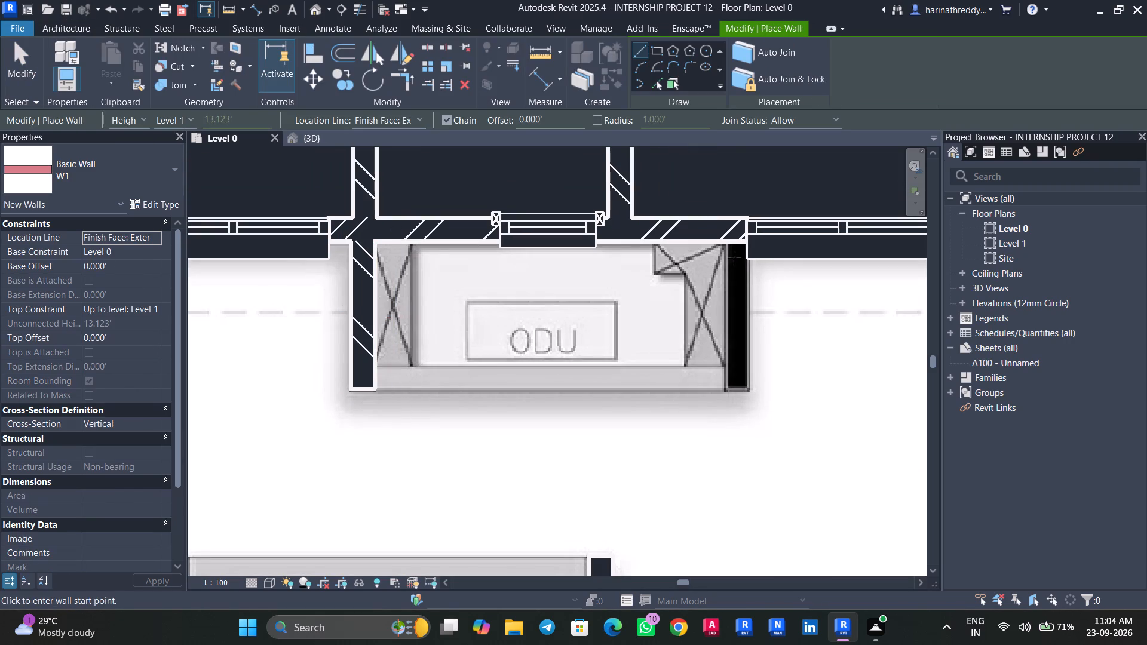
pyautogui.click(727, 244)
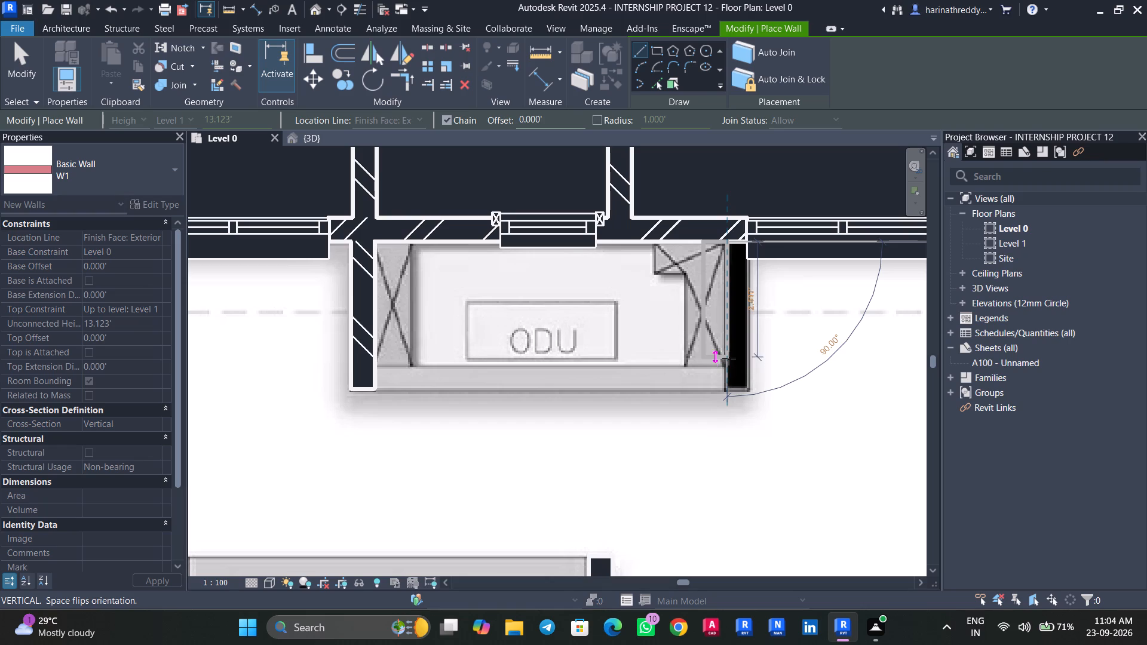
pyautogui.press('space')
pyautogui.click(731, 389)
pyautogui.press('Escape')
pyautogui.press('Escape')
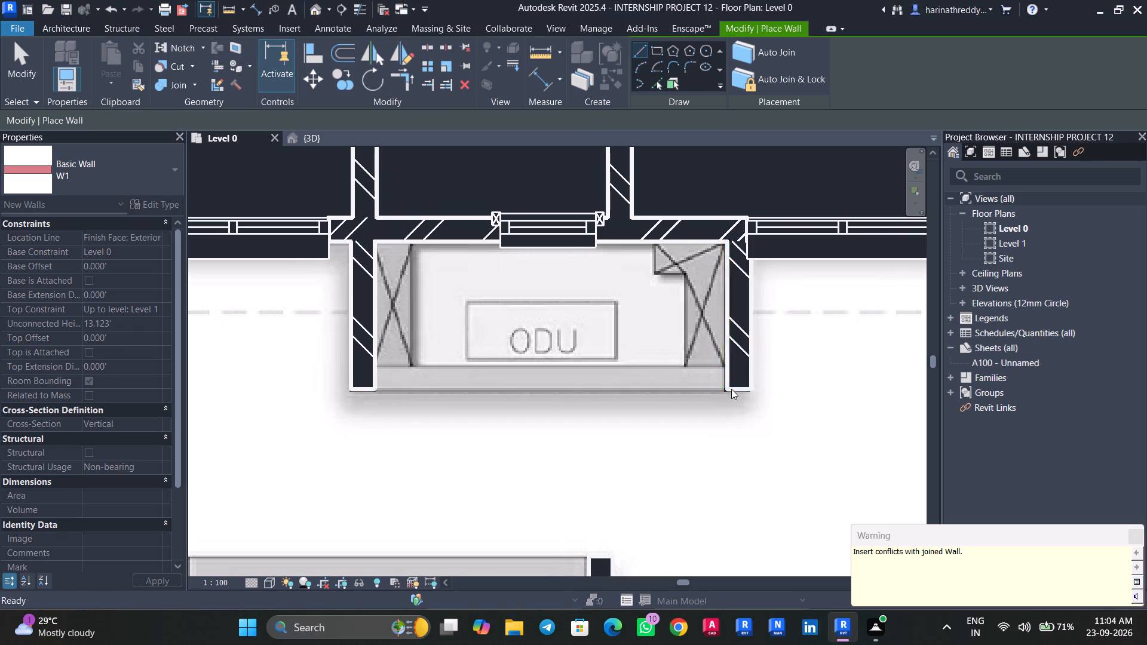
pyautogui.press('Escape')
pyautogui.click(735, 376)
pyautogui.press('Escape')
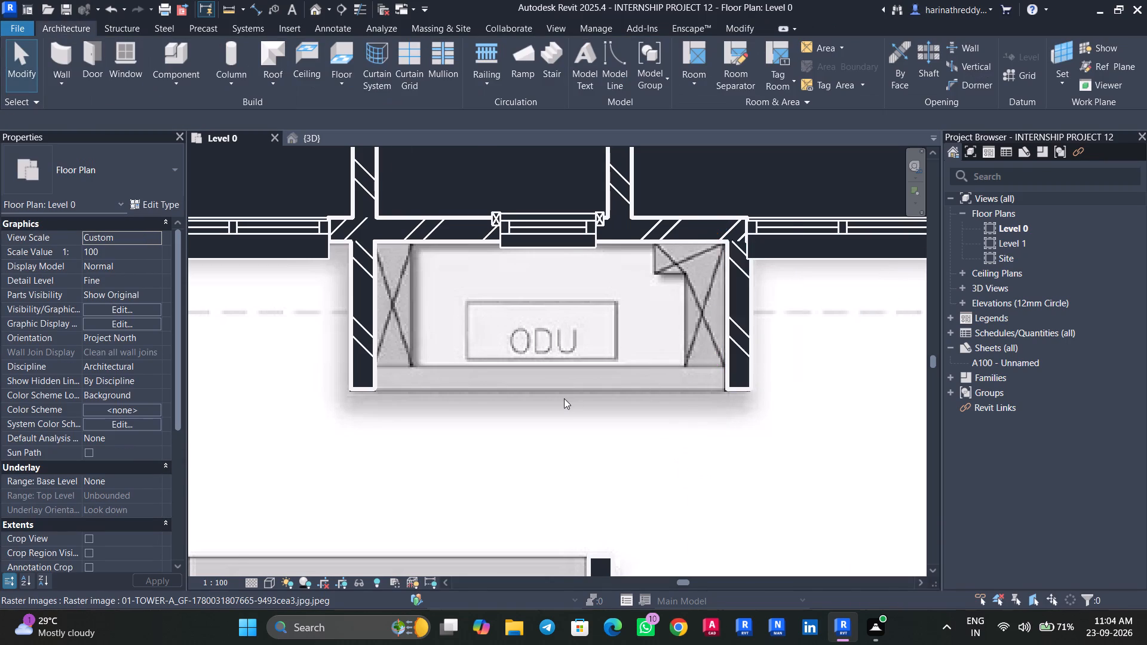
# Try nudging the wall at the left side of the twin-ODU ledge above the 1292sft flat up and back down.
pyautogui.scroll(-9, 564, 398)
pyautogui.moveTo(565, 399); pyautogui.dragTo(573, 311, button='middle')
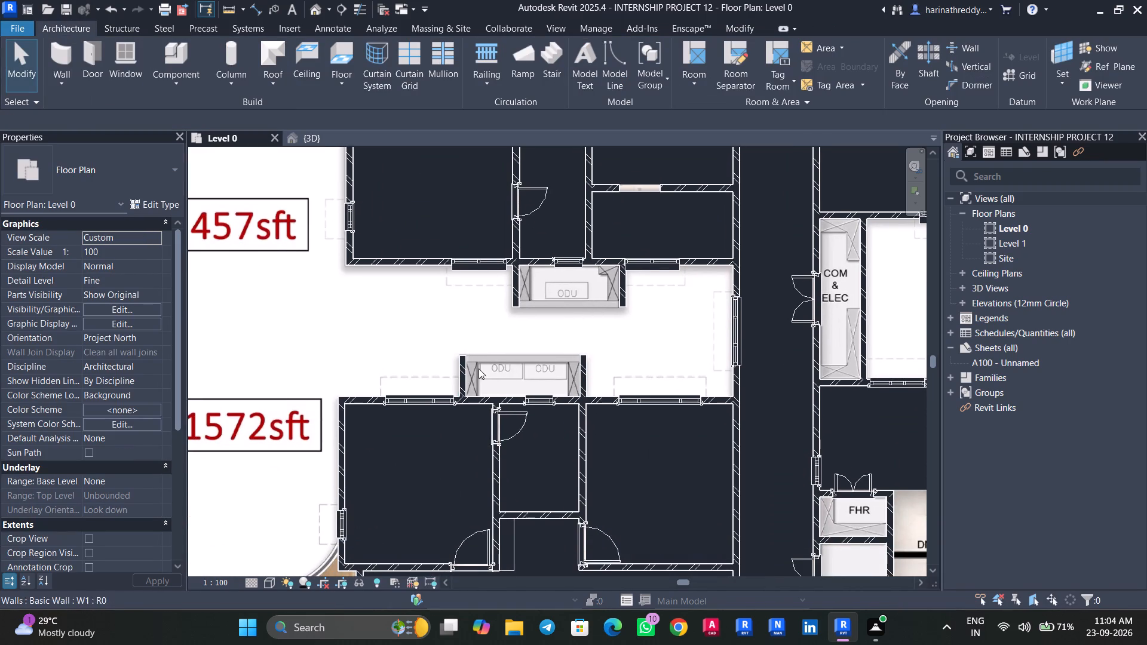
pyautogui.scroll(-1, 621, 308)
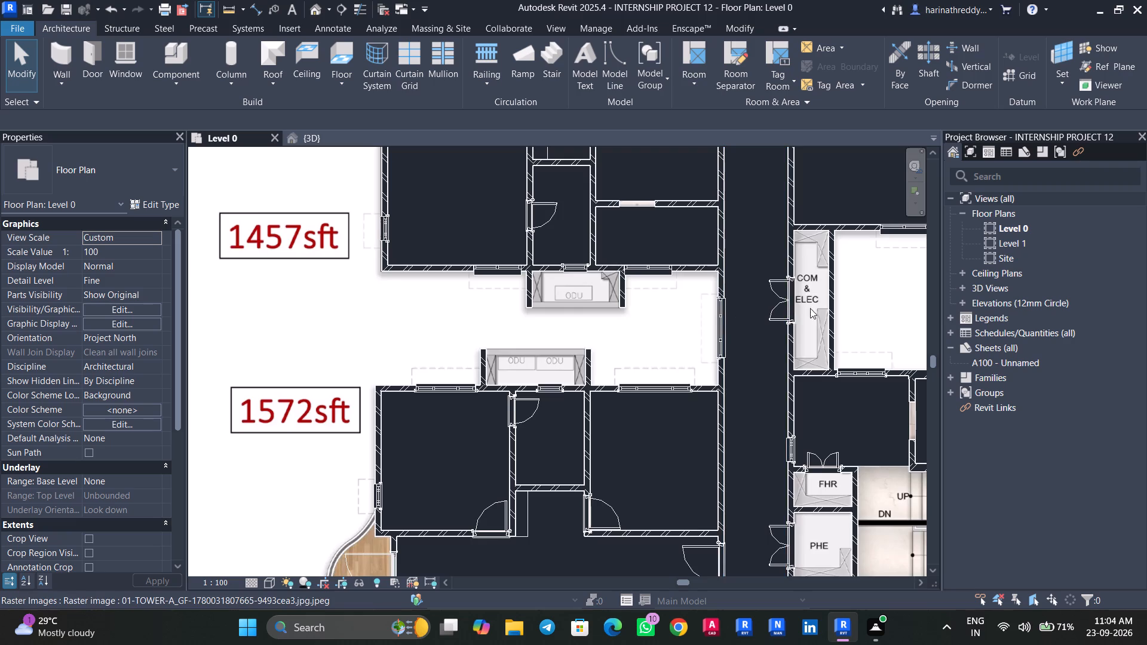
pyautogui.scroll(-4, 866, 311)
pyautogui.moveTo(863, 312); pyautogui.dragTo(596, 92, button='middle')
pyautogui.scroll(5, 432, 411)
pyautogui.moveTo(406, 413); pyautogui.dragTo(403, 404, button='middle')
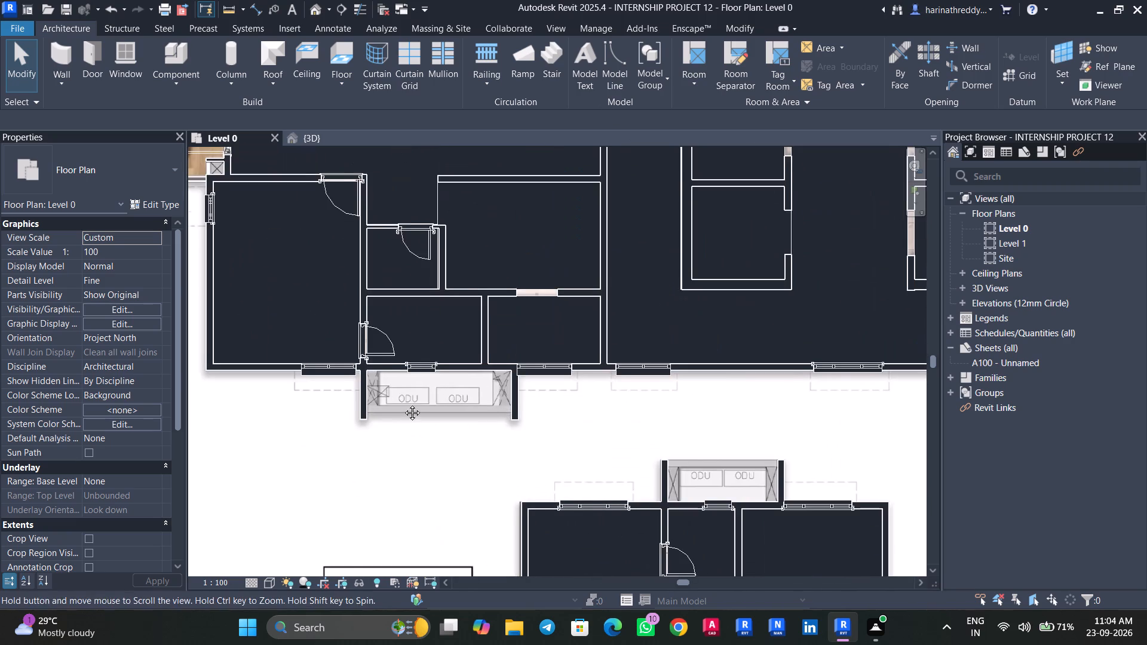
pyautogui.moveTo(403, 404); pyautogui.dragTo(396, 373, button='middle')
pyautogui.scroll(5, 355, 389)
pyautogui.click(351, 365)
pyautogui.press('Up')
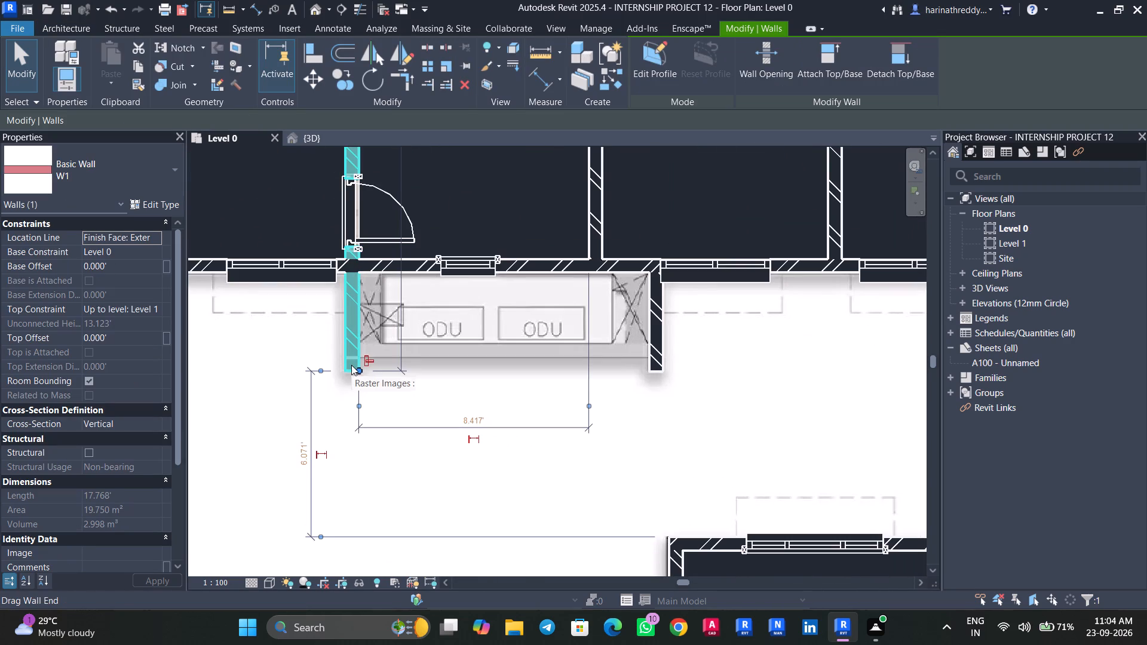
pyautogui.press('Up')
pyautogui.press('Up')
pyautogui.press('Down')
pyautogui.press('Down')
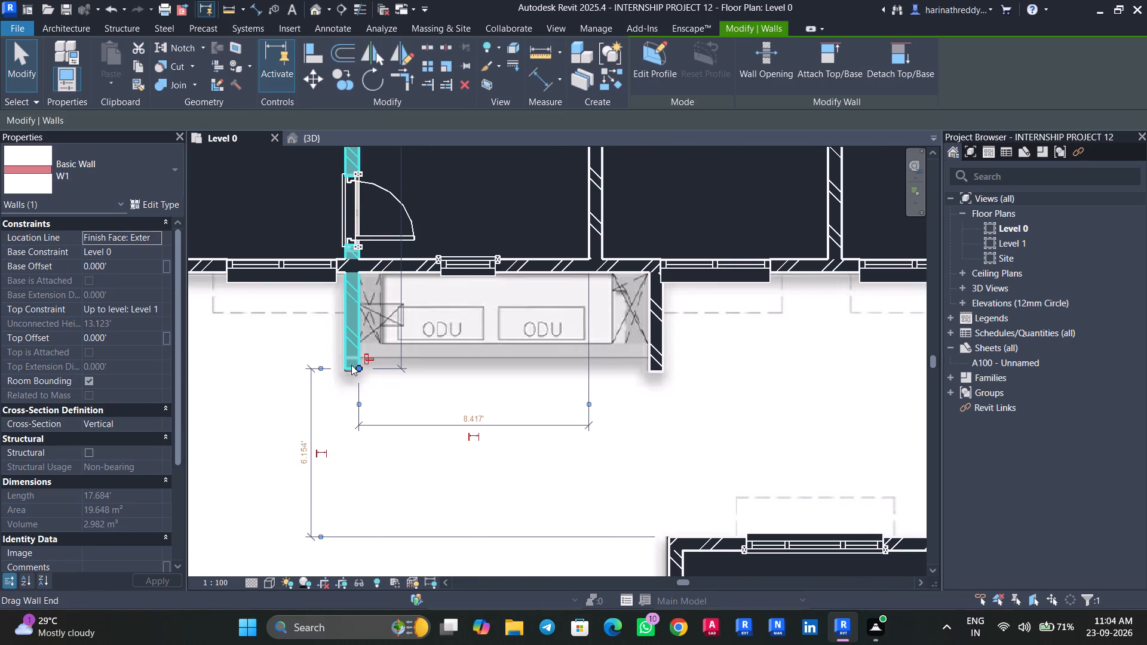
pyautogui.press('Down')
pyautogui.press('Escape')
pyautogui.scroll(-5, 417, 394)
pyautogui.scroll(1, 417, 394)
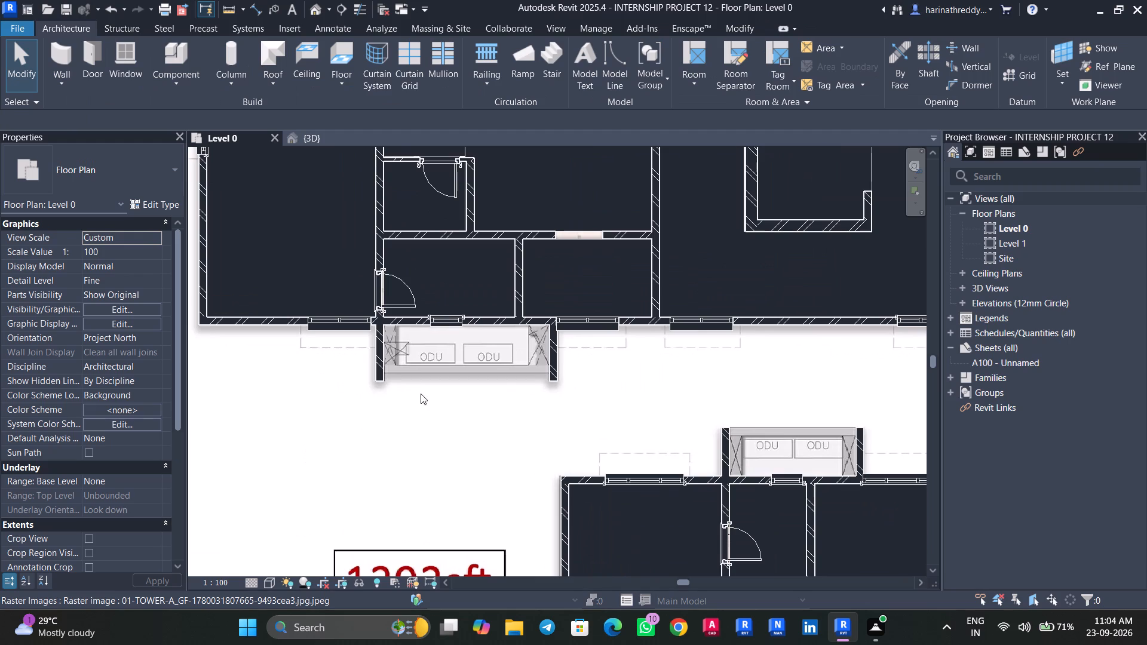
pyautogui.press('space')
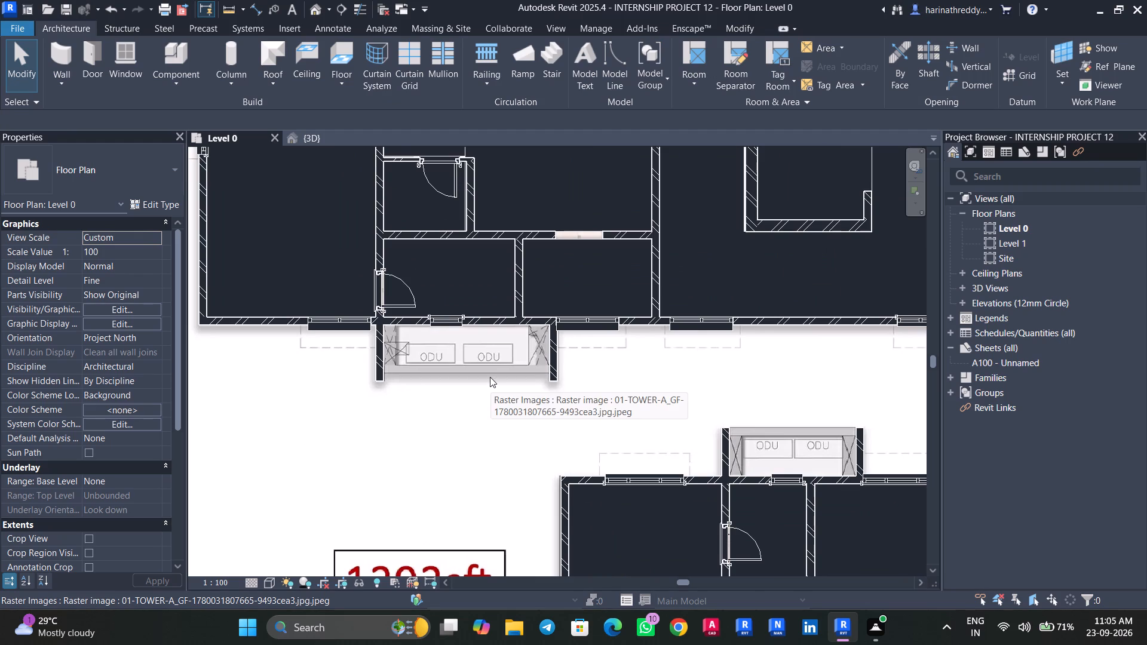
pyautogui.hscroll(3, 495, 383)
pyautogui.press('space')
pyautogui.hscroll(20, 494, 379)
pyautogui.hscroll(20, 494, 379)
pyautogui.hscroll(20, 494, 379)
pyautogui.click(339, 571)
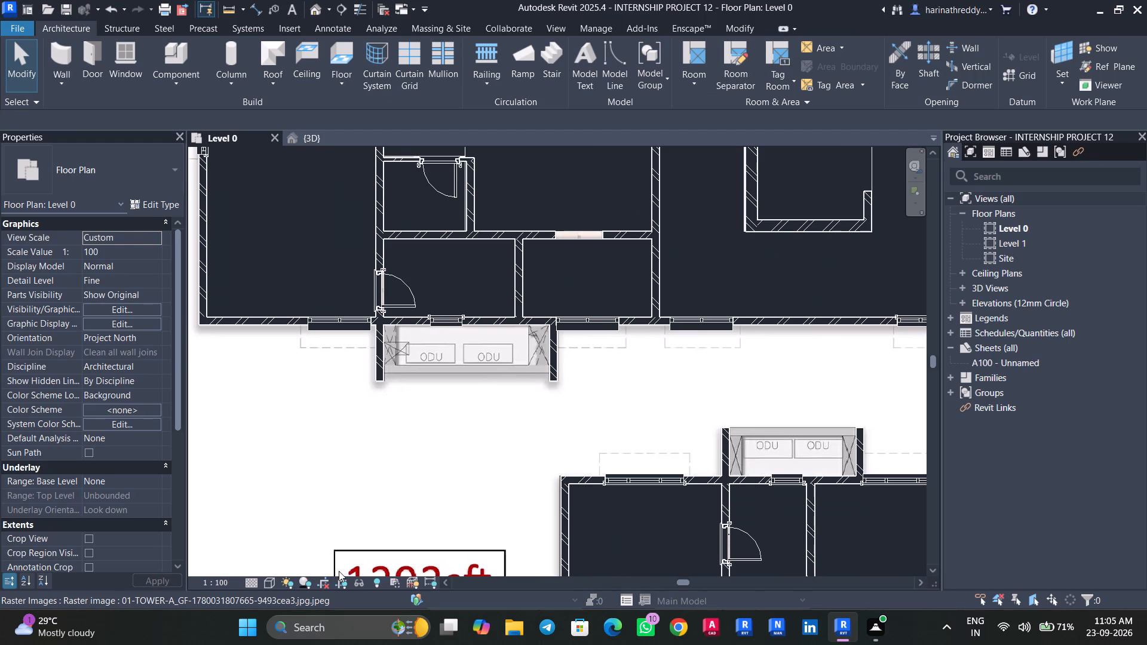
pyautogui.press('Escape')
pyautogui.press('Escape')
# Draw a W1 wall along the outer edge of the cross-marked ledge above the lounge, between its two side walls, flipped onto the grey strip.
pyautogui.scroll(-1, 330, 425)
pyautogui.scroll(1, 330, 425)
pyautogui.scroll(-1, 330, 425)
pyautogui.scroll(1, 330, 425)
pyautogui.scroll(-3, 330, 425)
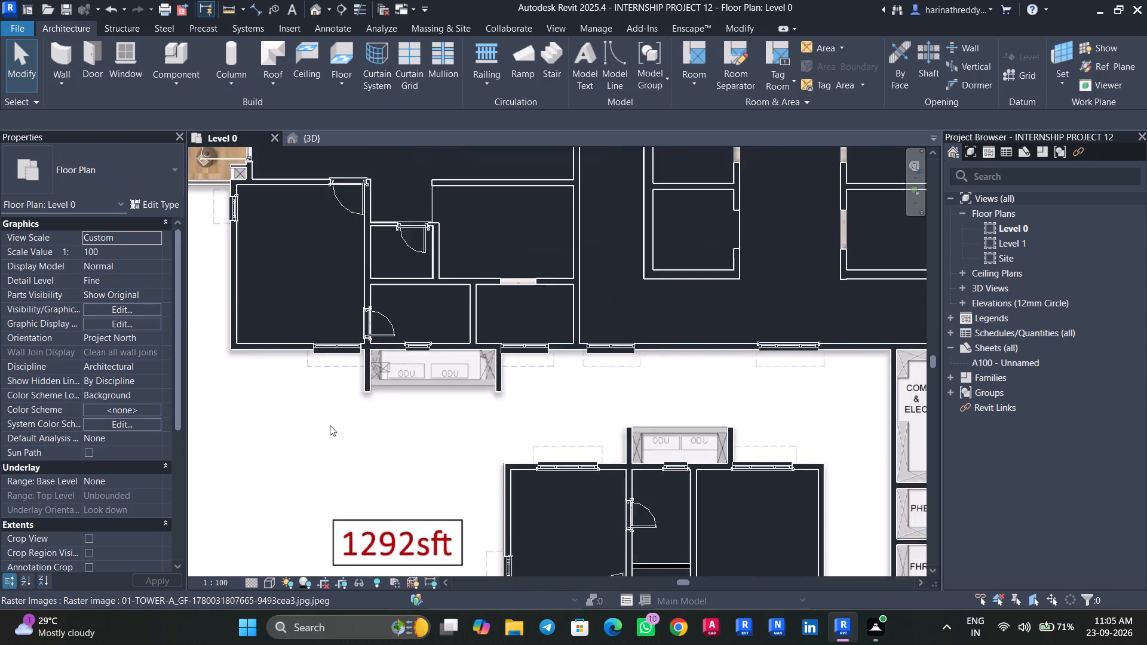
pyautogui.scroll(-7, 330, 425)
pyautogui.scroll(6, 582, 243)
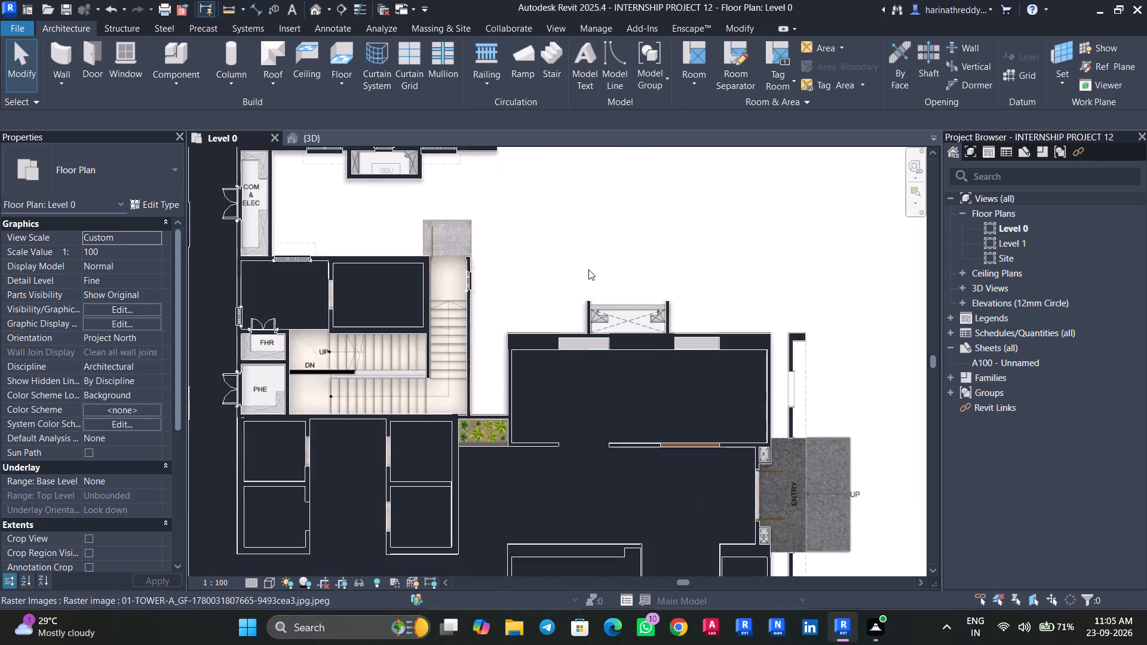
pyautogui.scroll(2, 588, 269)
pyautogui.scroll(-1, 589, 270)
pyautogui.scroll(1, 589, 270)
pyautogui.scroll(4, 628, 349)
pyautogui.press('w')
pyautogui.press('a')
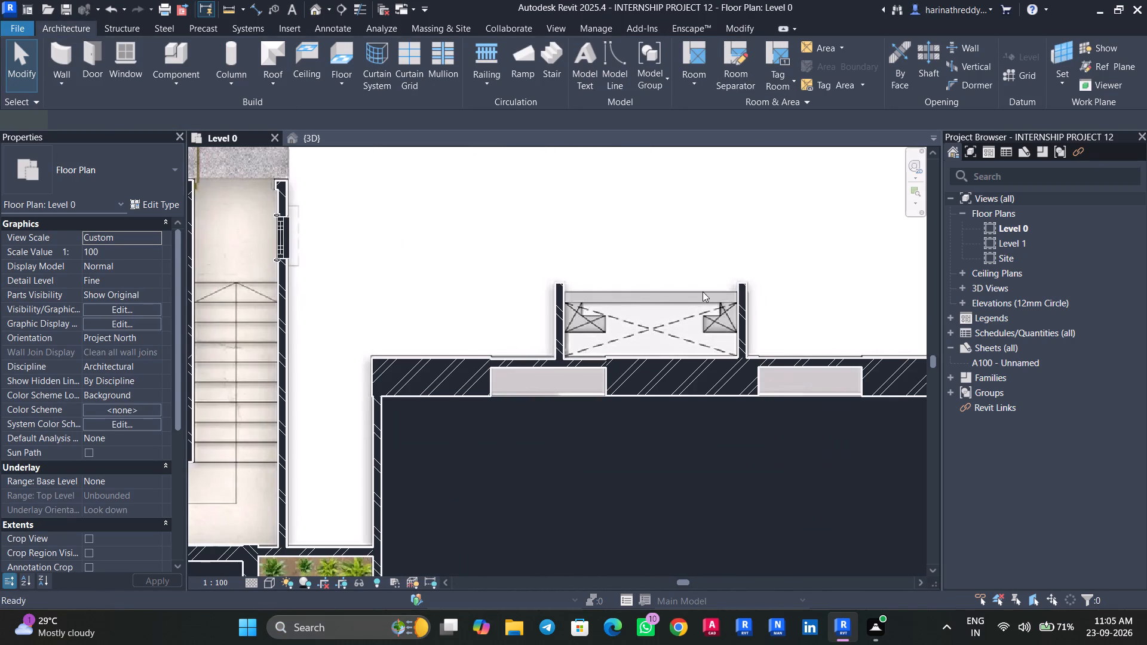
pyautogui.scroll(4, 732, 296)
pyautogui.scroll(-1, 732, 296)
pyautogui.scroll(1, 732, 296)
pyautogui.click(738, 289)
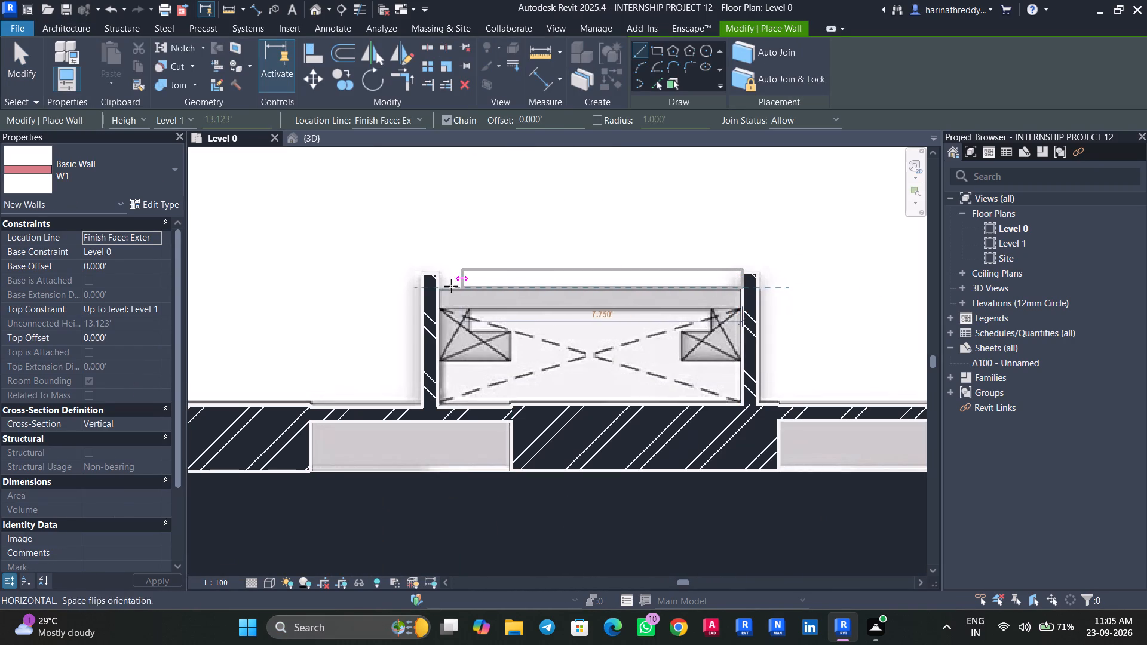
pyautogui.press('space')
pyautogui.scroll(5, 436, 282)
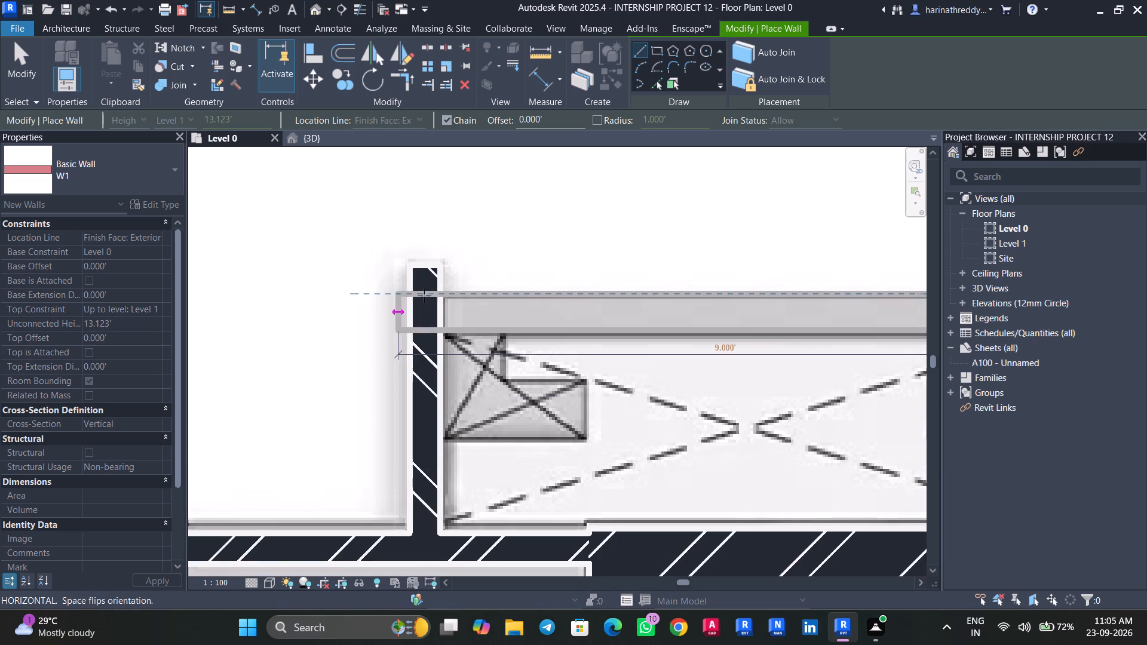
pyautogui.click(442, 296)
pyautogui.press('Escape')
pyautogui.press('Escape')
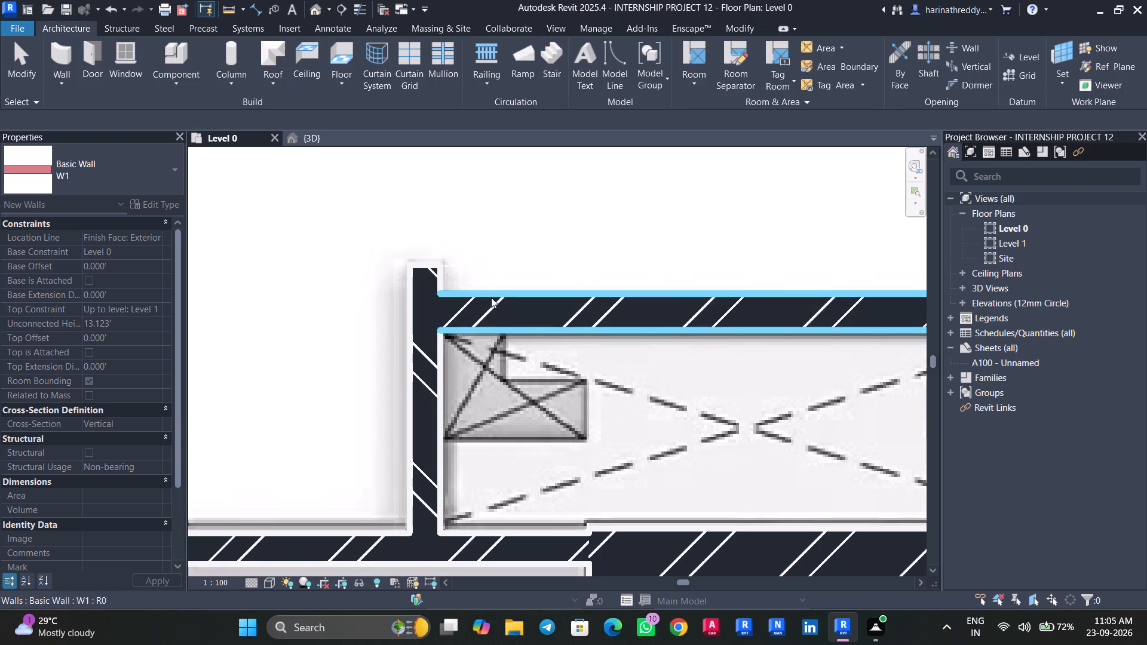
pyautogui.click(492, 297)
pyautogui.press('Escape')
# Start an OUTDOOR floor and sketch a rectangle about 5.3' by 3.9' over the grey stone landing outside the staircase.
pyautogui.scroll(-13, 459, 339)
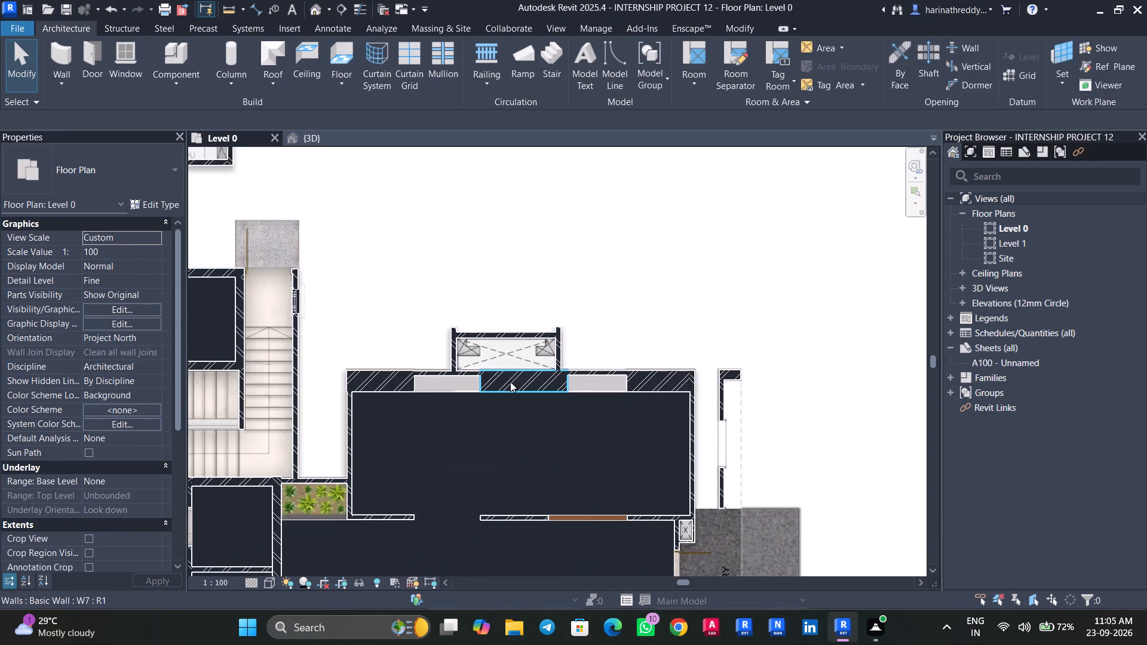
pyautogui.scroll(4, 458, 389)
pyautogui.scroll(-6, 457, 389)
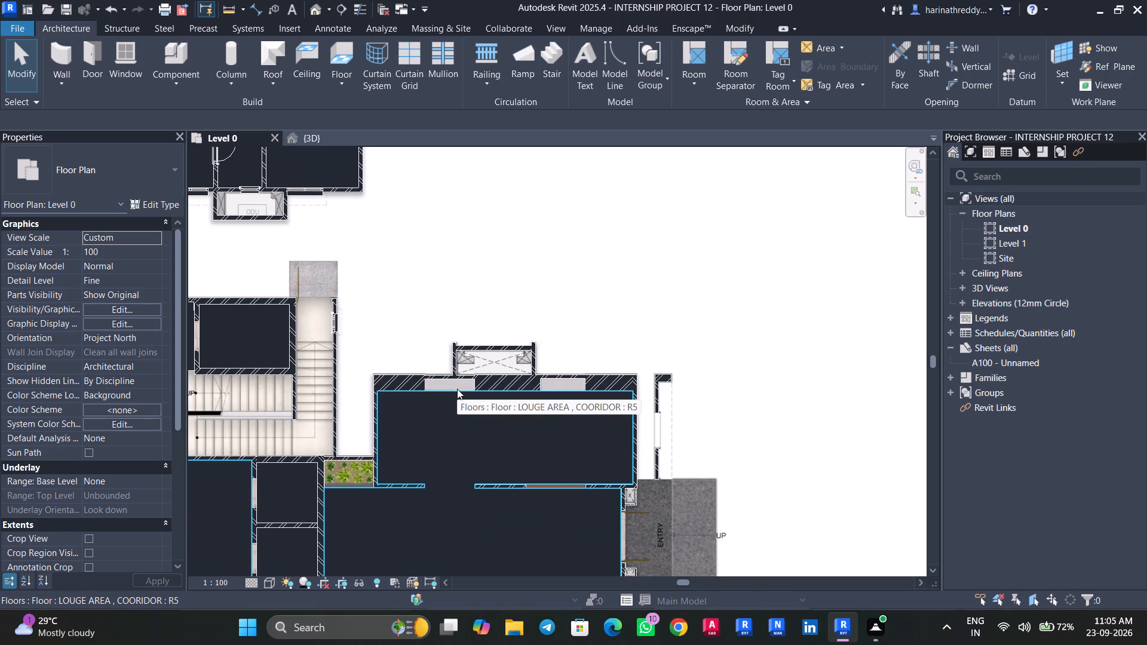
pyautogui.scroll(-4, 470, 420)
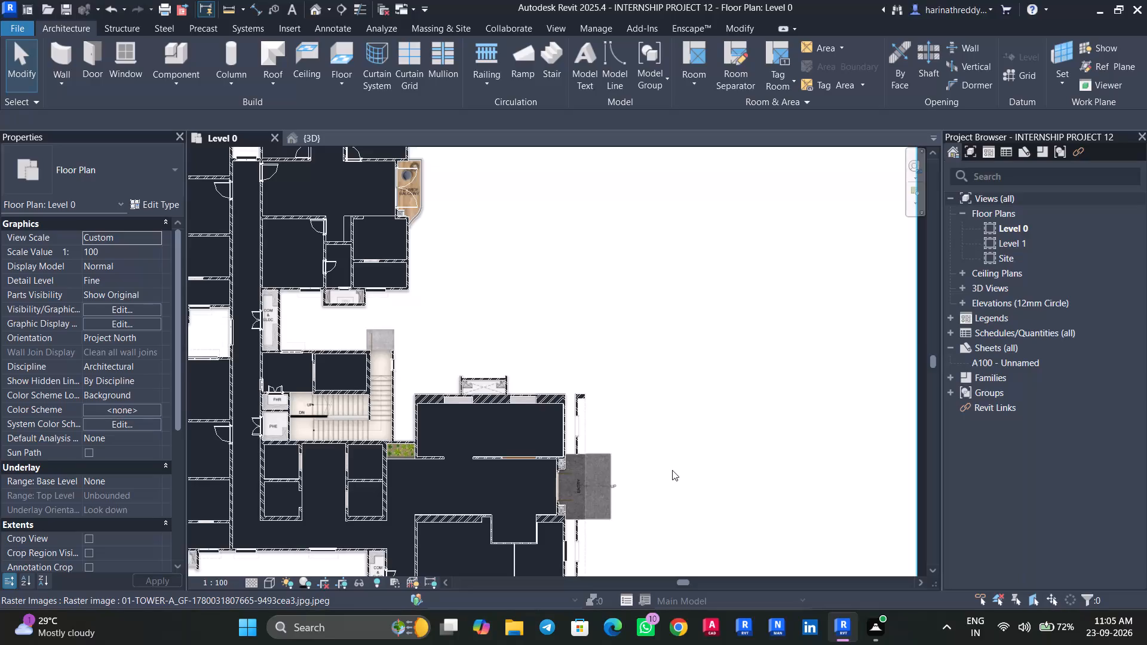
pyautogui.scroll(-2, 421, 371)
pyautogui.moveTo(441, 364); pyautogui.dragTo(511, 357, button='middle')
pyautogui.scroll(4, 482, 336)
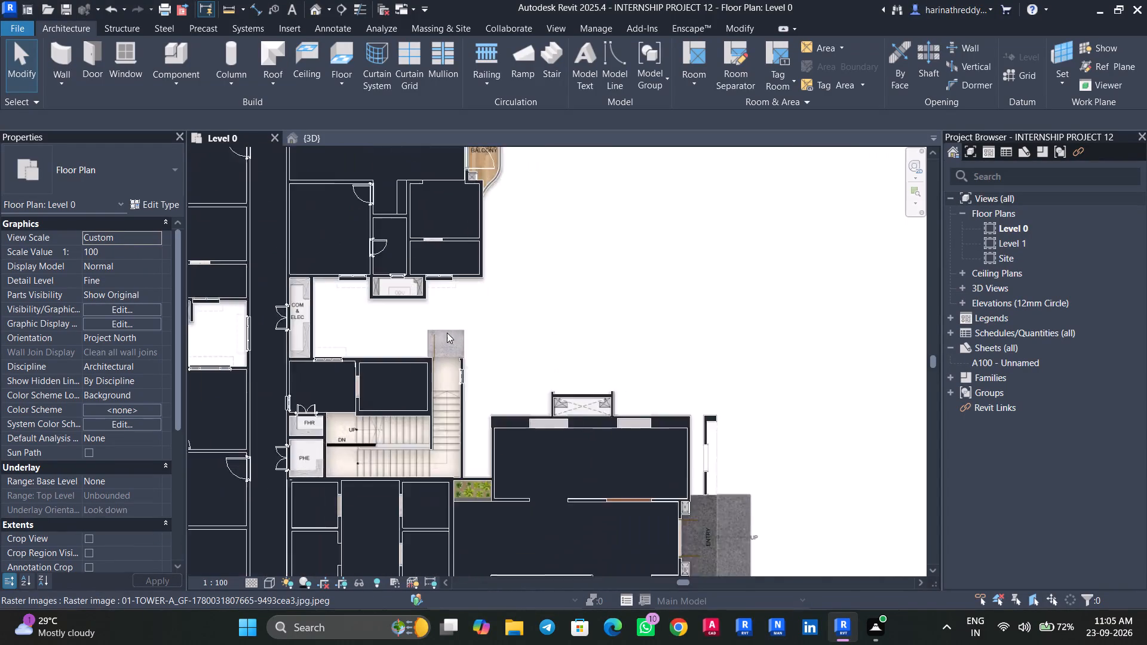
pyautogui.scroll(2, 447, 333)
pyautogui.scroll(-1, 462, 331)
pyautogui.scroll(1, 462, 331)
pyautogui.moveTo(507, 341); pyautogui.dragTo(599, 288, button='middle')
pyautogui.scroll(3, 572, 291)
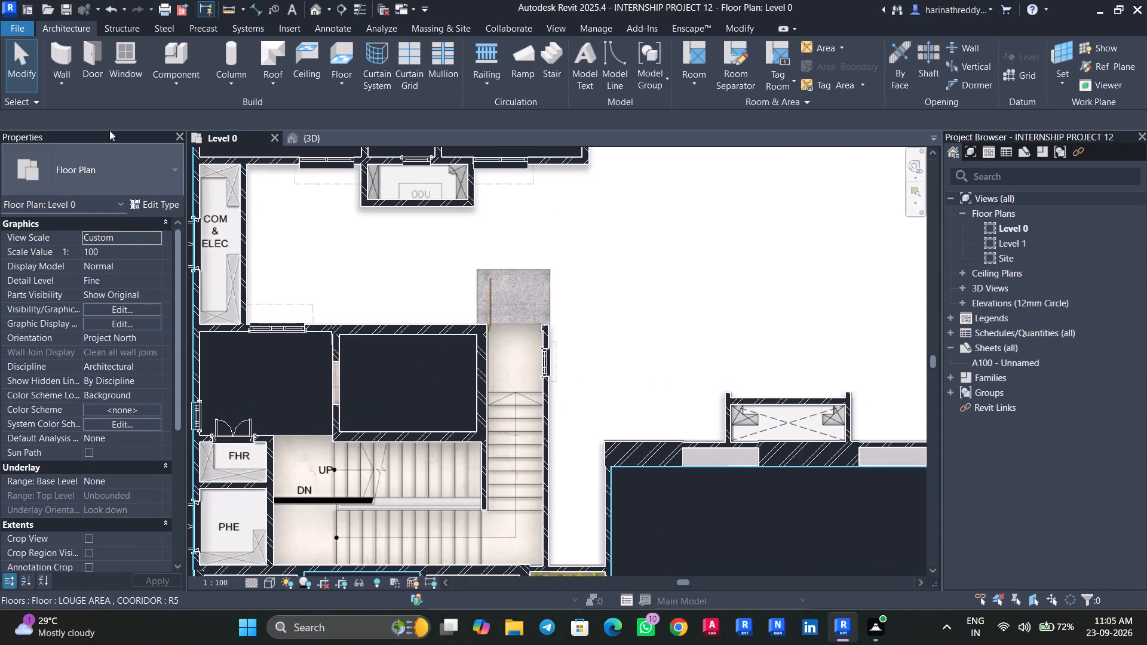
pyautogui.click(342, 85)
pyautogui.click(351, 103)
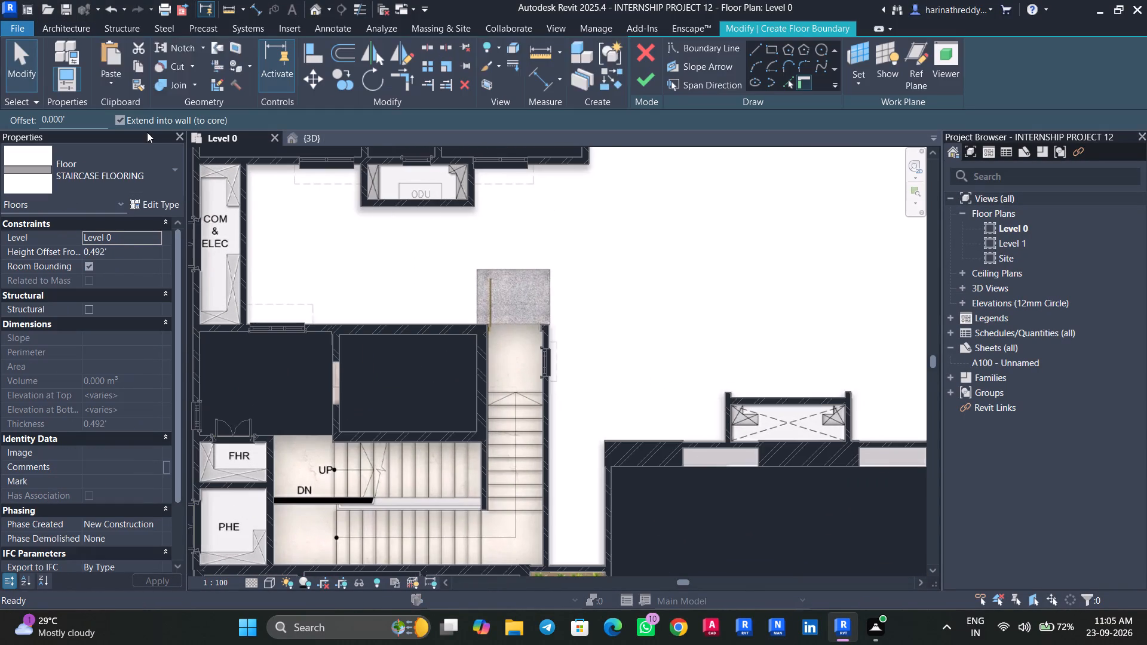
pyautogui.click(153, 167)
pyautogui.click(104, 289)
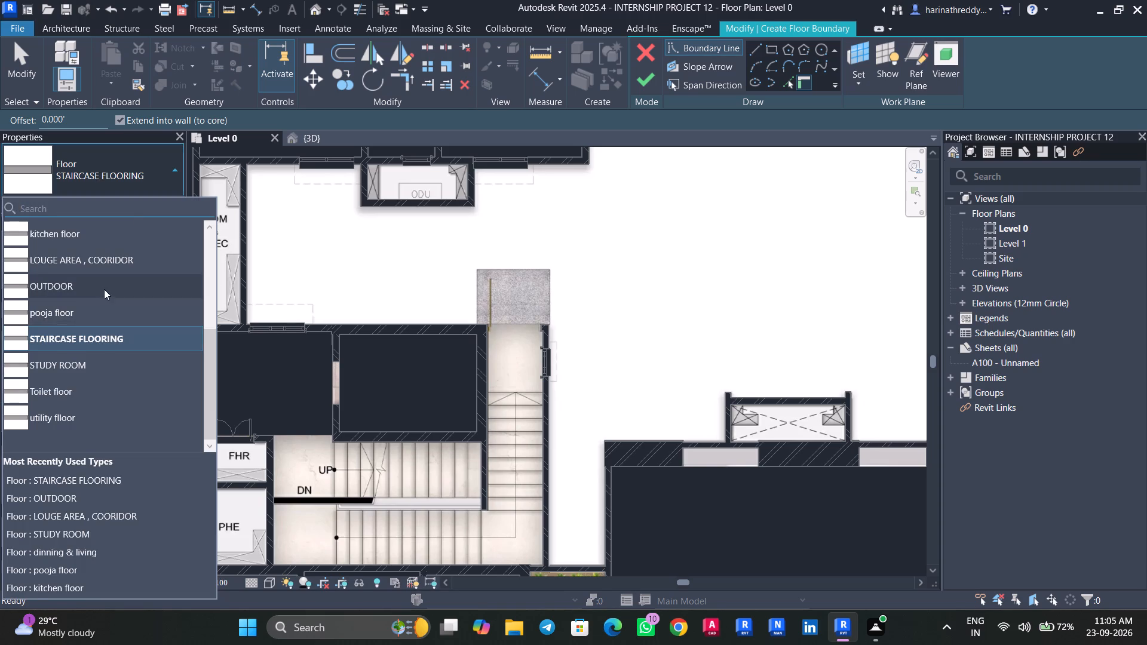
pyautogui.click(774, 50)
pyautogui.scroll(8, 524, 265)
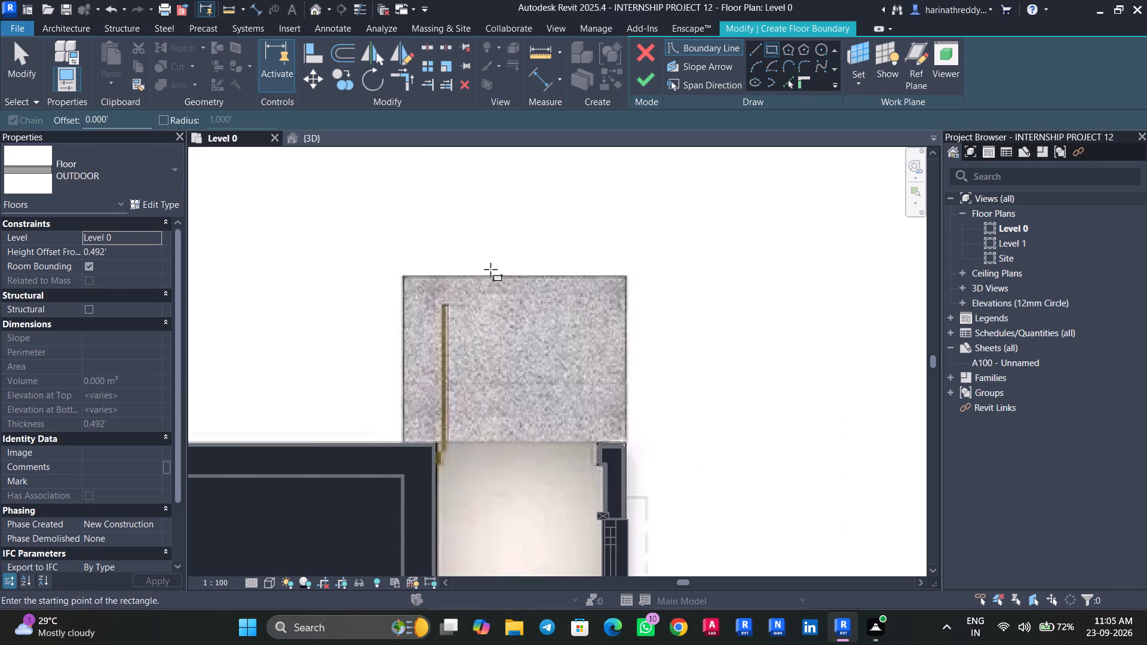
pyautogui.click(403, 275)
pyautogui.moveTo(570, 415); pyautogui.dragTo(562, 386, button='middle')
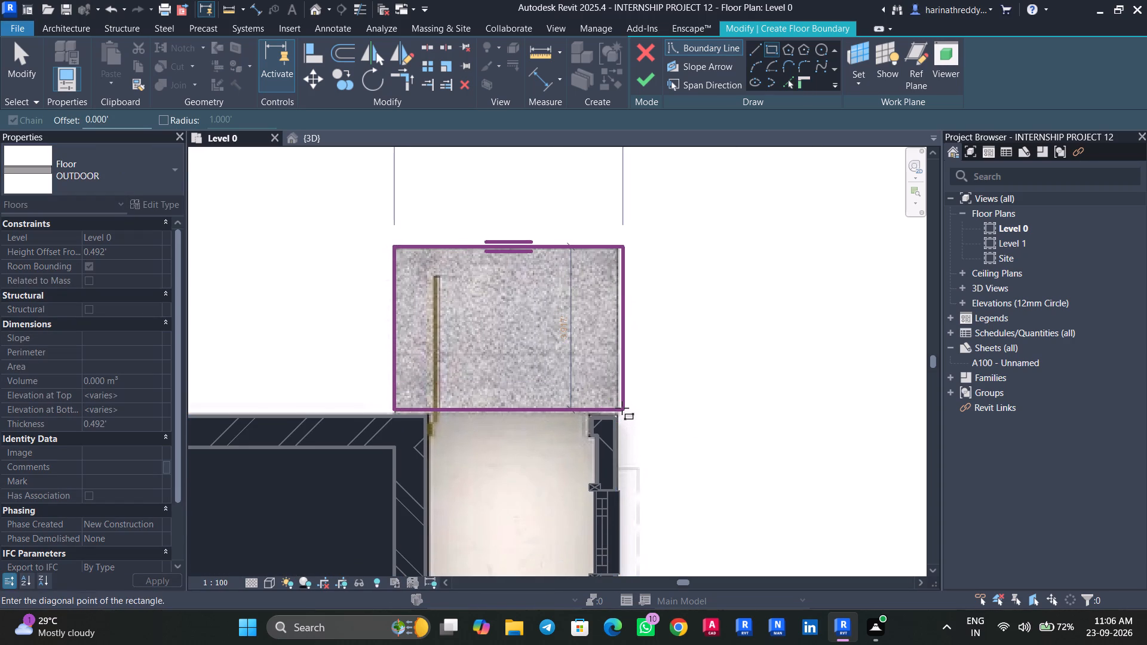
pyautogui.click(618, 408)
pyautogui.press('Escape')
pyautogui.press('Escape')
# Move the landing sketch's stair-side edge to the wall line, nudge its right edge outward, and finish the OUTDOOR floor.
pyautogui.click(573, 406)
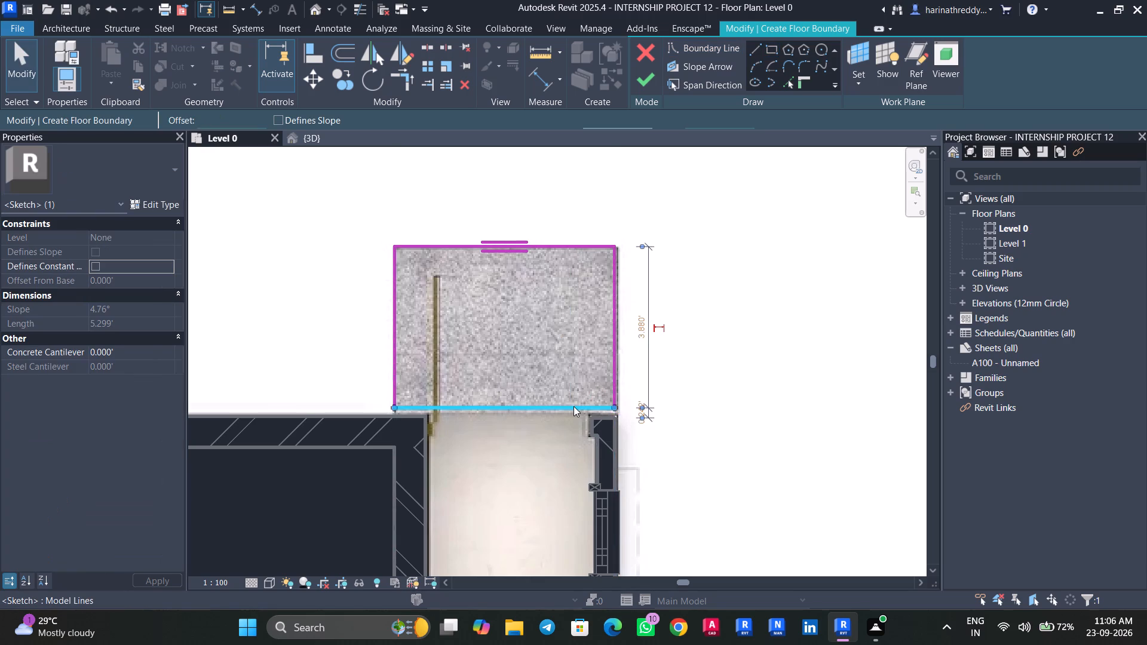
pyautogui.scroll(6, 573, 406)
pyautogui.moveTo(573, 406); pyautogui.dragTo(578, 425)
pyautogui.click(668, 371)
pyautogui.press('Right')
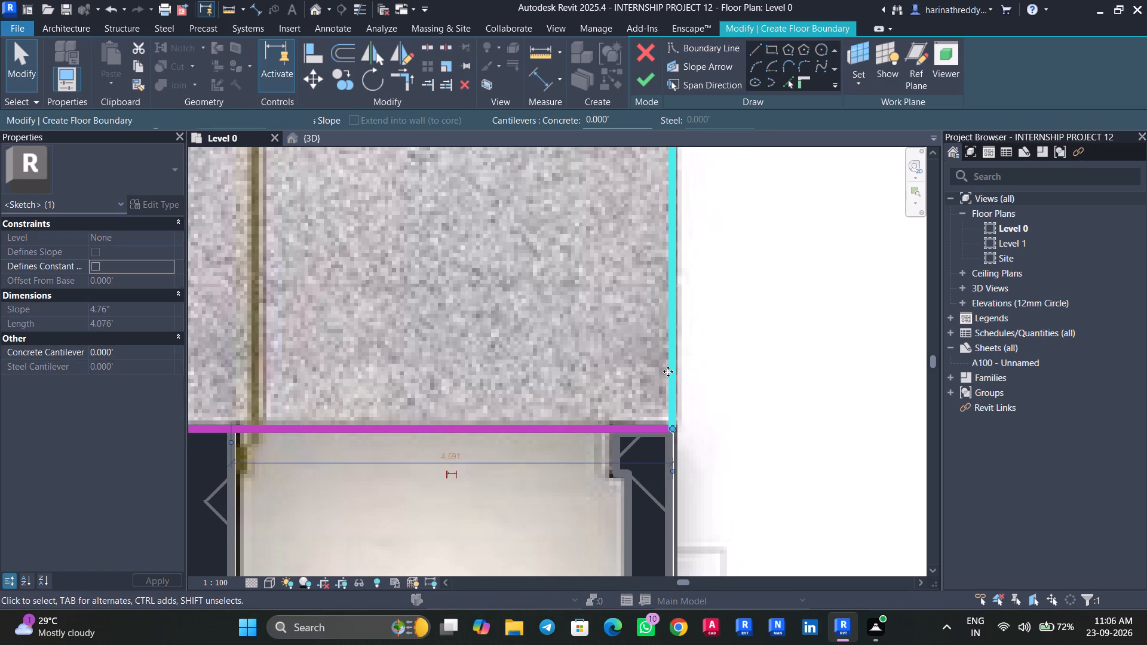
pyautogui.press('Right')
pyautogui.press('Escape')
pyautogui.scroll(-12, 924, 318)
pyautogui.moveTo(863, 322); pyautogui.dragTo(749, 156, button='middle')
pyautogui.scroll(-3, 762, 219)
pyautogui.moveTo(762, 219); pyautogui.dragTo(765, 139, button='middle')
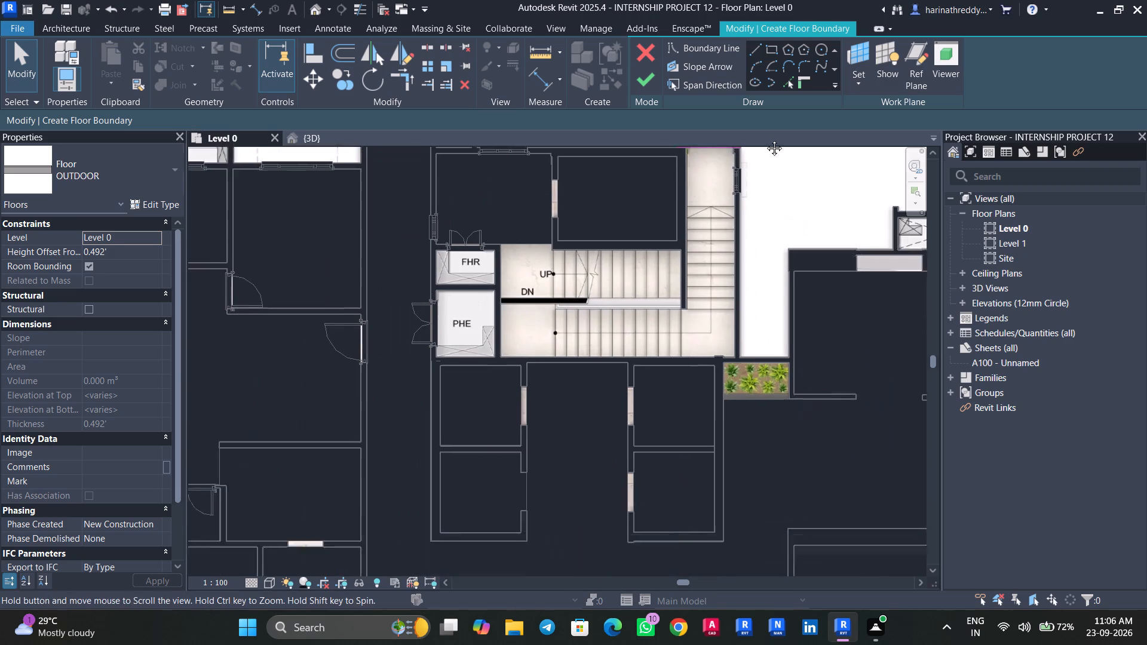
pyautogui.moveTo(765, 139); pyautogui.dragTo(765, 134, button='middle')
pyautogui.click(643, 76)
# Change the raster plan image's draw layer to bring it in front of the model floors and walls.
pyautogui.scroll(-1, 585, 293)
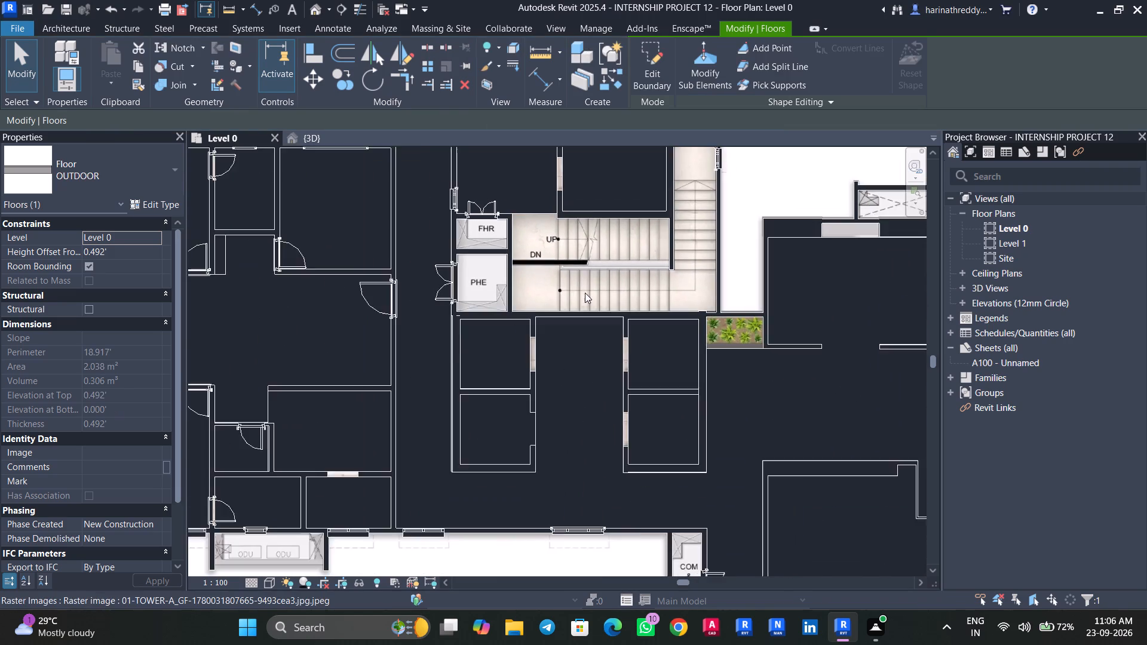
pyautogui.scroll(-3, 585, 293)
pyautogui.scroll(-2, 350, 509)
pyautogui.moveTo(354, 509); pyautogui.dragTo(413, 360, button='middle')
pyautogui.scroll(1, 413, 360)
pyautogui.click(379, 371)
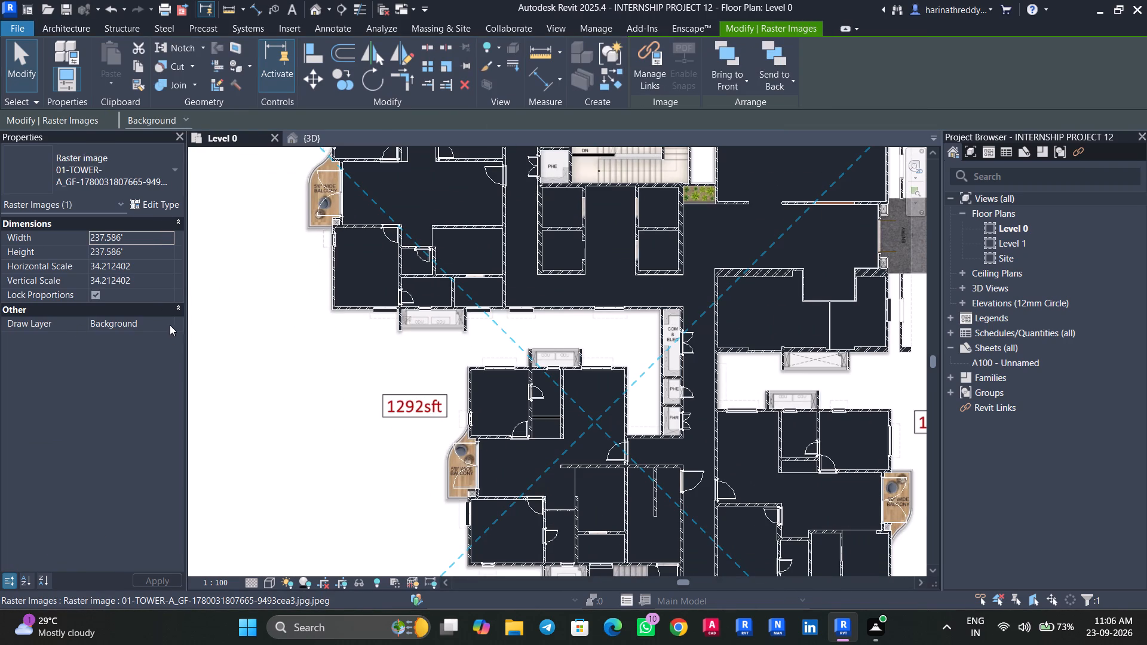
pyautogui.click(170, 325)
pyautogui.click(134, 345)
# Draw model lines along the two sides and front of the clear ODU area on the twin-ODU ledge below the 1572sft flat's M.Toilet.
pyautogui.scroll(1, 406, 324)
pyautogui.scroll(-1, 406, 324)
pyautogui.scroll(1, 406, 324)
pyautogui.scroll(-1, 406, 324)
pyautogui.scroll(10, 407, 325)
pyautogui.moveTo(417, 341); pyautogui.dragTo(429, 393, button='middle')
pyautogui.press('Escape')
pyautogui.press('l')
pyautogui.press('i')
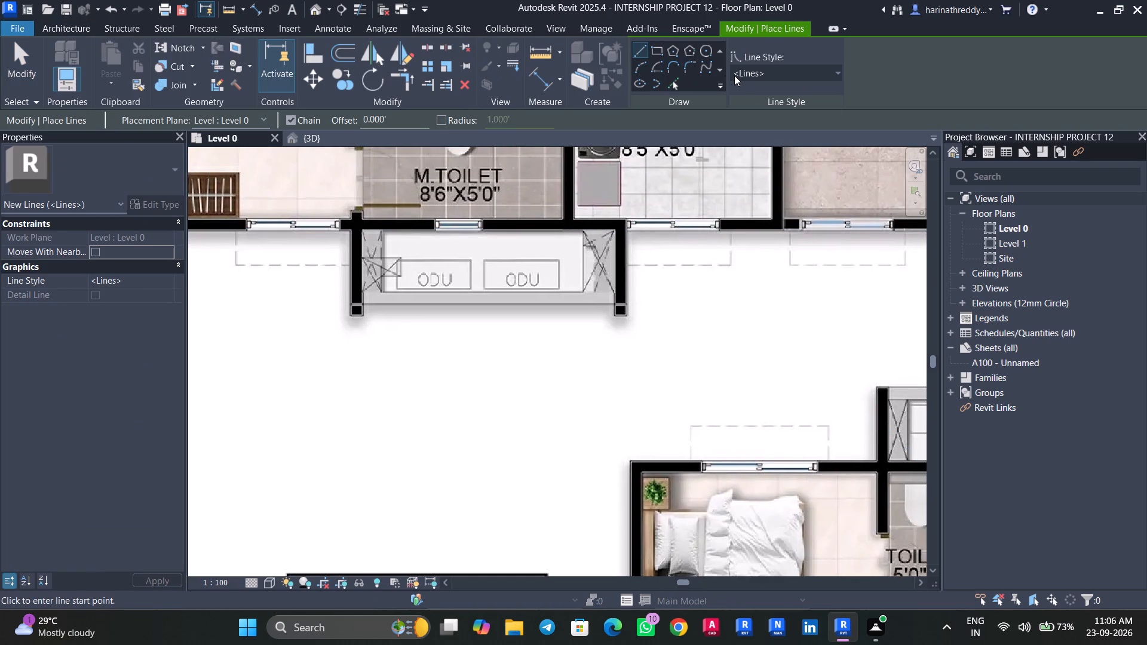
pyautogui.click(735, 75)
pyautogui.click(735, 75)
pyautogui.scroll(6, 331, 297)
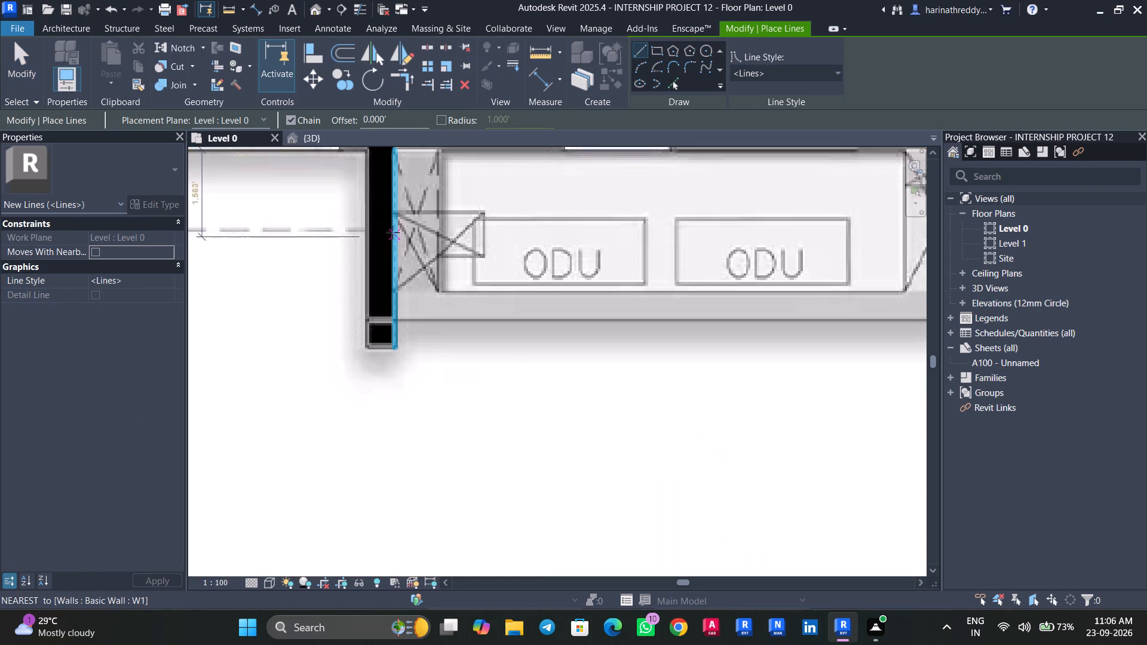
pyautogui.moveTo(427, 226); pyautogui.dragTo(418, 293, button='middle')
pyautogui.click(428, 216)
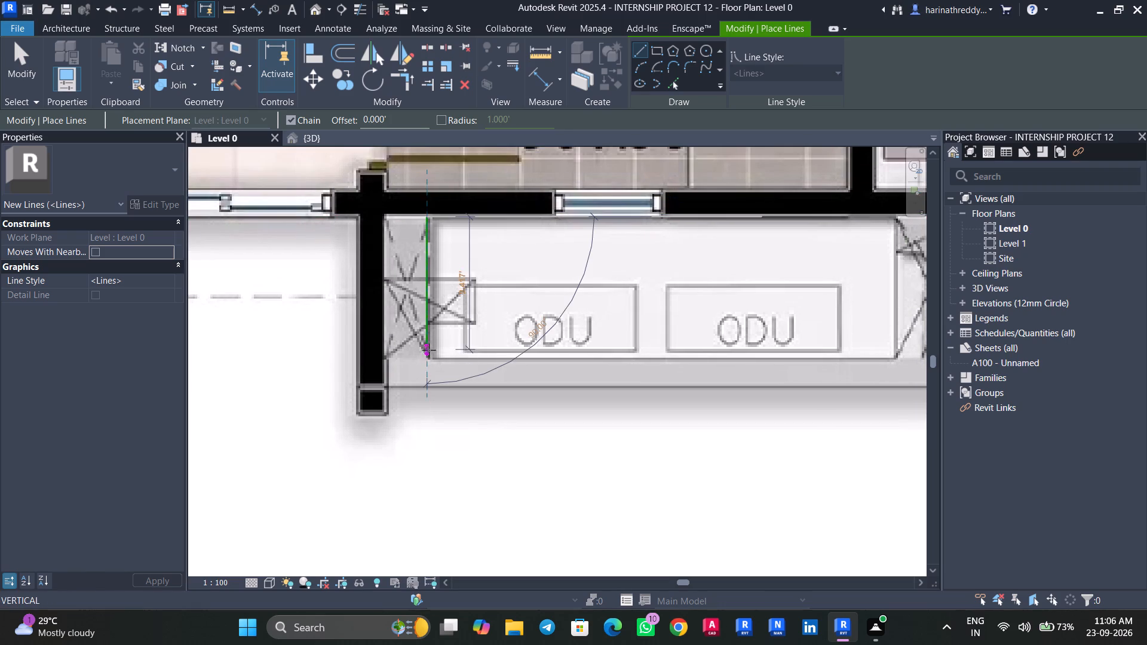
pyautogui.click(431, 360)
pyautogui.moveTo(556, 365); pyautogui.dragTo(317, 308, button='middle')
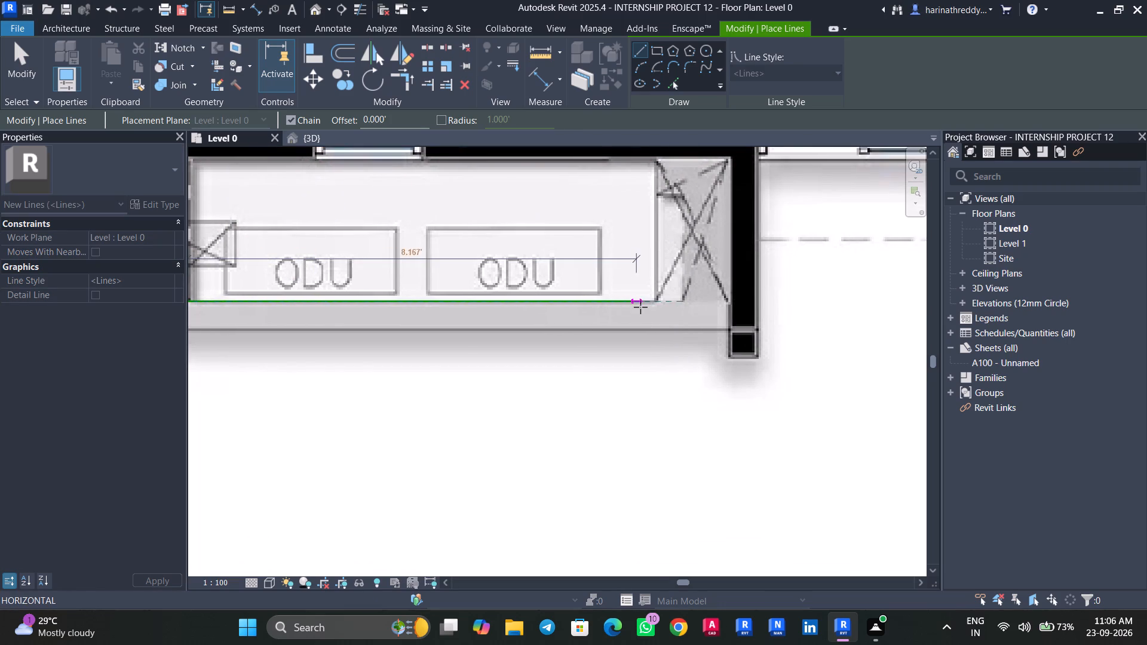
pyautogui.click(657, 302)
pyautogui.click(653, 159)
pyautogui.press('Escape')
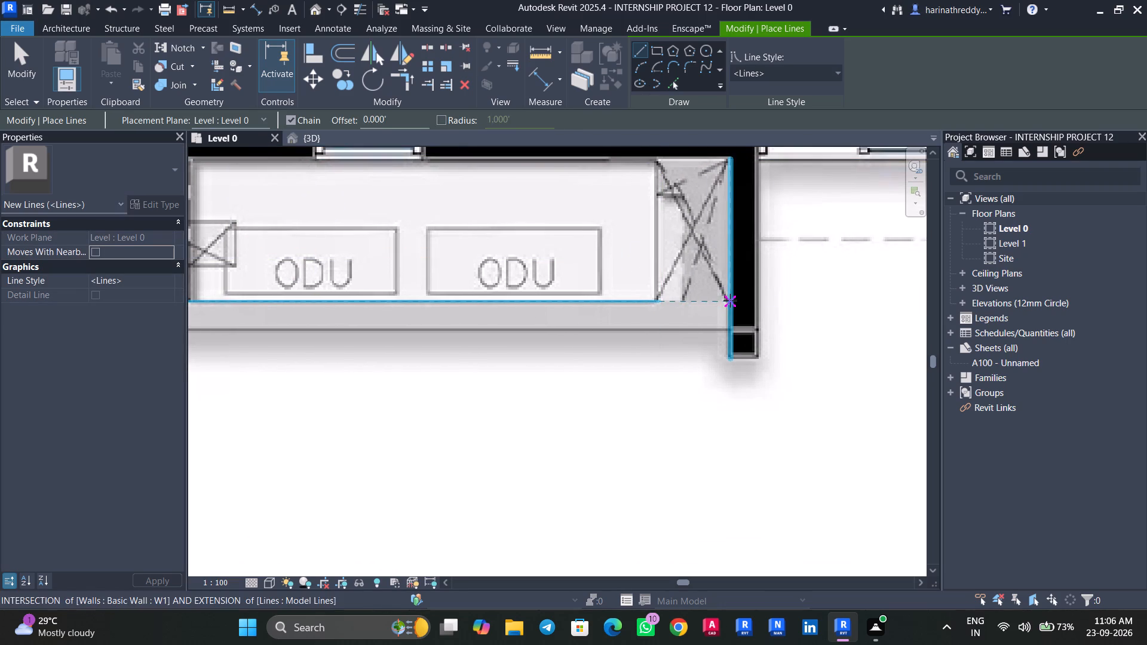
# Draw two crossing diagonal model lines in the grey strip at the right end of this twin-ODU ledge.
pyautogui.moveTo(731, 300); pyautogui.dragTo(723, 290)
pyautogui.click(655, 160)
pyautogui.press('Escape')
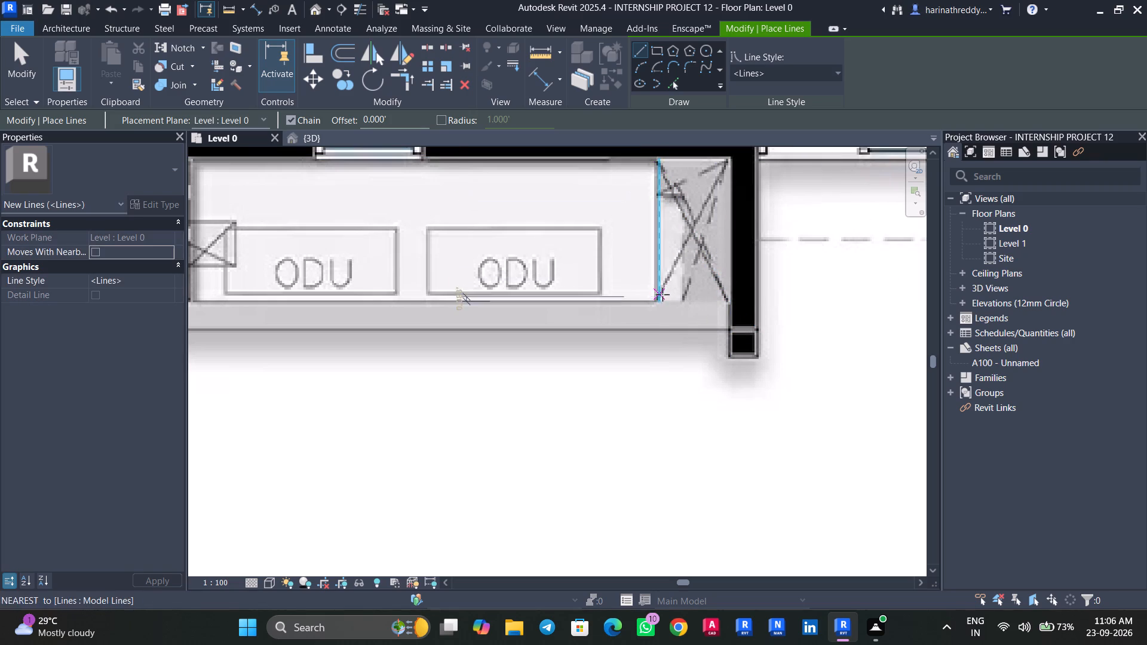
pyautogui.click(654, 300)
pyautogui.click(727, 160)
pyautogui.press('Escape')
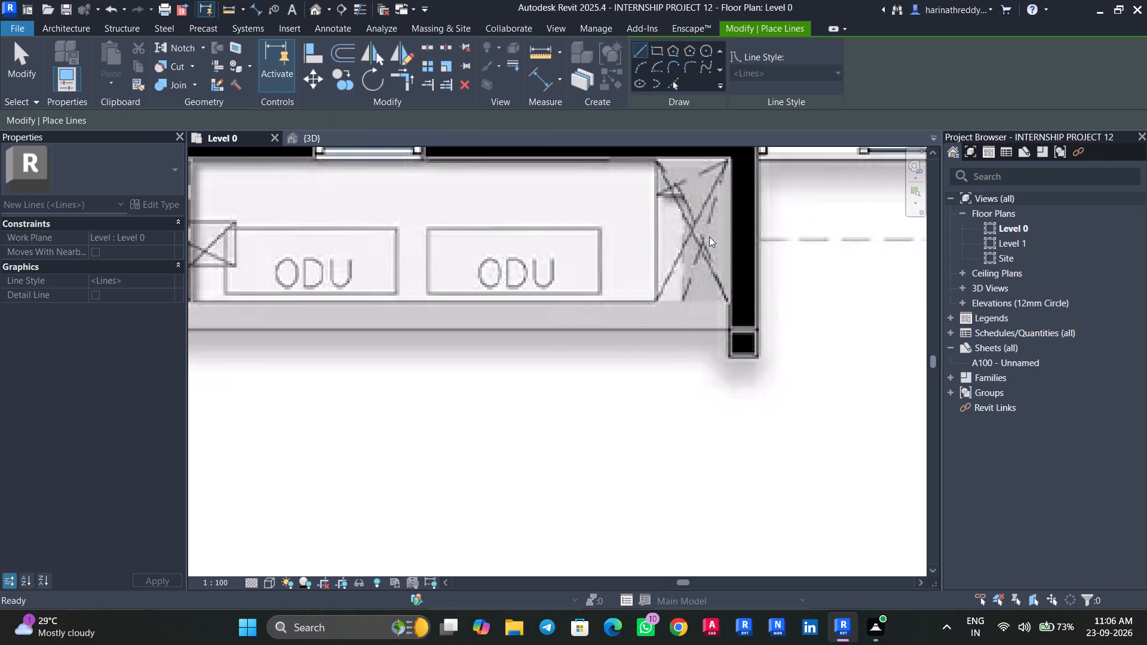
# Draw two crossing diagonal model lines in the grey strip at the left end of the same twin-ODU ledge.
pyautogui.scroll(-5, 717, 289)
pyautogui.scroll(6, 439, 227)
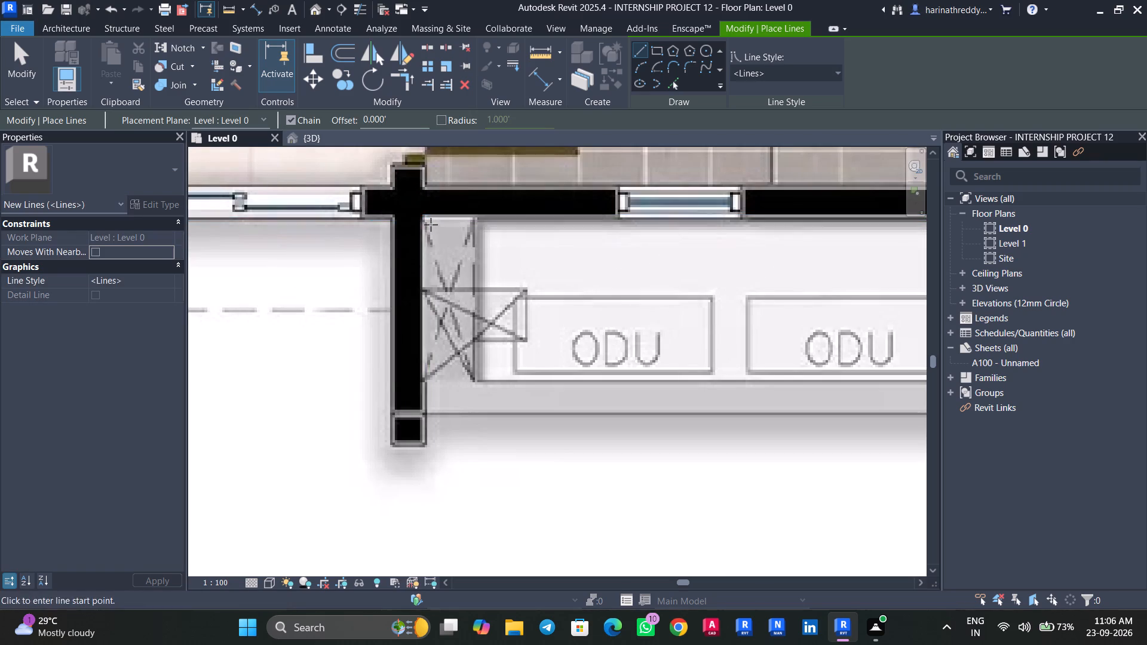
pyautogui.click(423, 218)
pyautogui.click(471, 379)
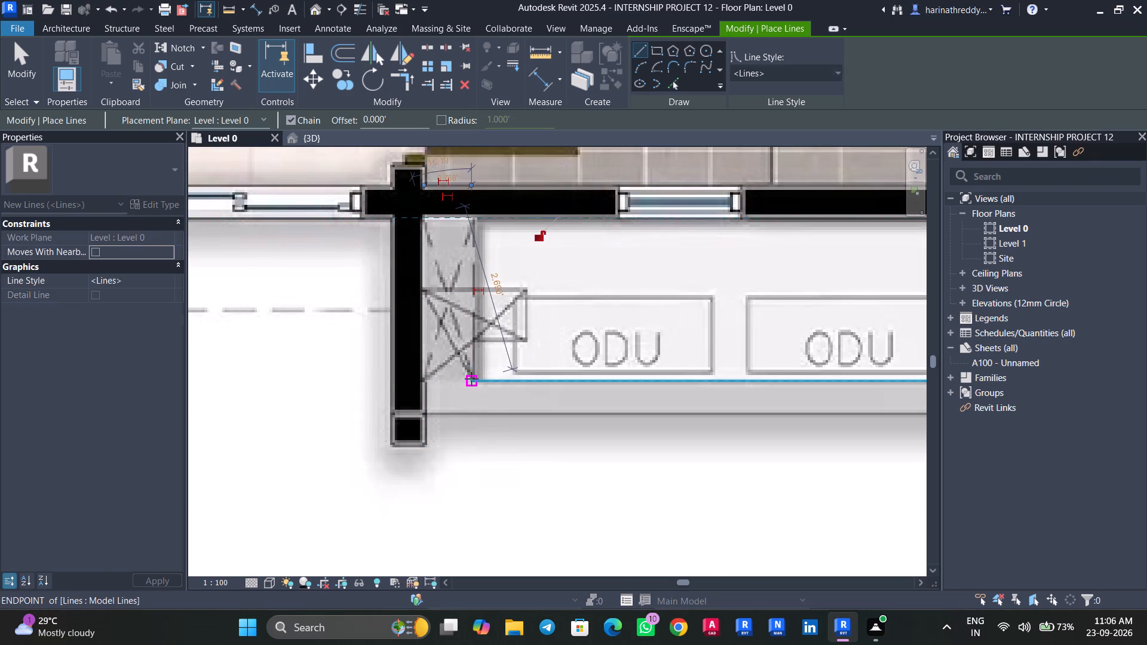
pyautogui.press('Escape')
pyautogui.click(475, 219)
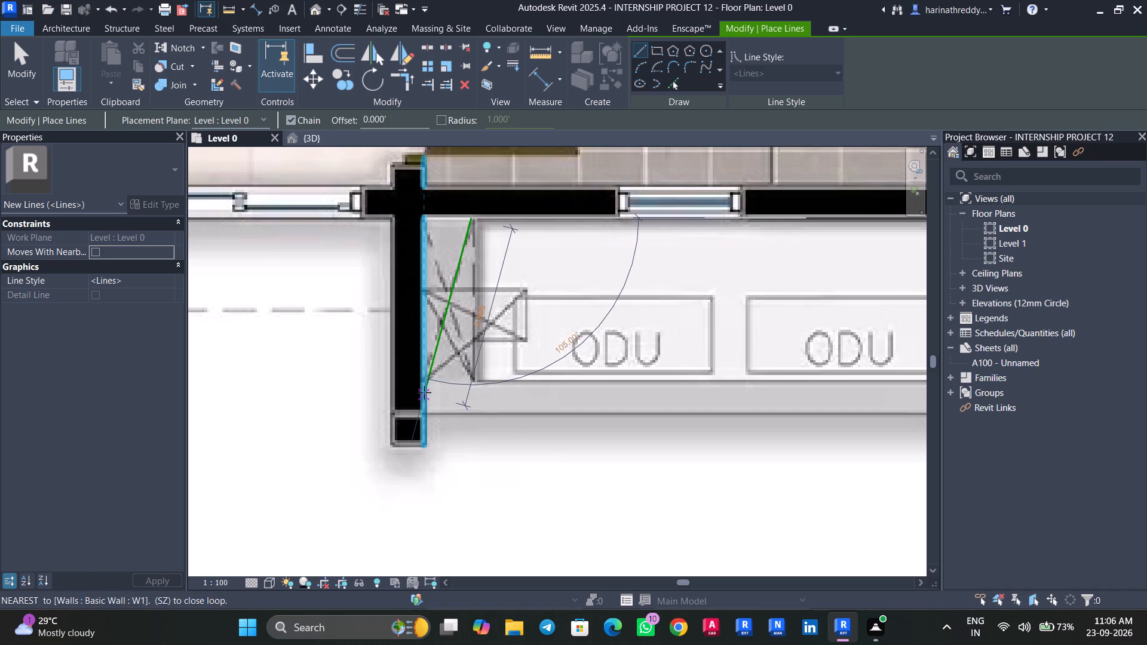
pyautogui.click(428, 386)
pyautogui.press('Escape')
# Draw model lines about 2.5 ft long along the two sides of the clear ODU area on the ledge above the 1292sft flat's Toilet 01.
pyautogui.scroll(-2, 458, 389)
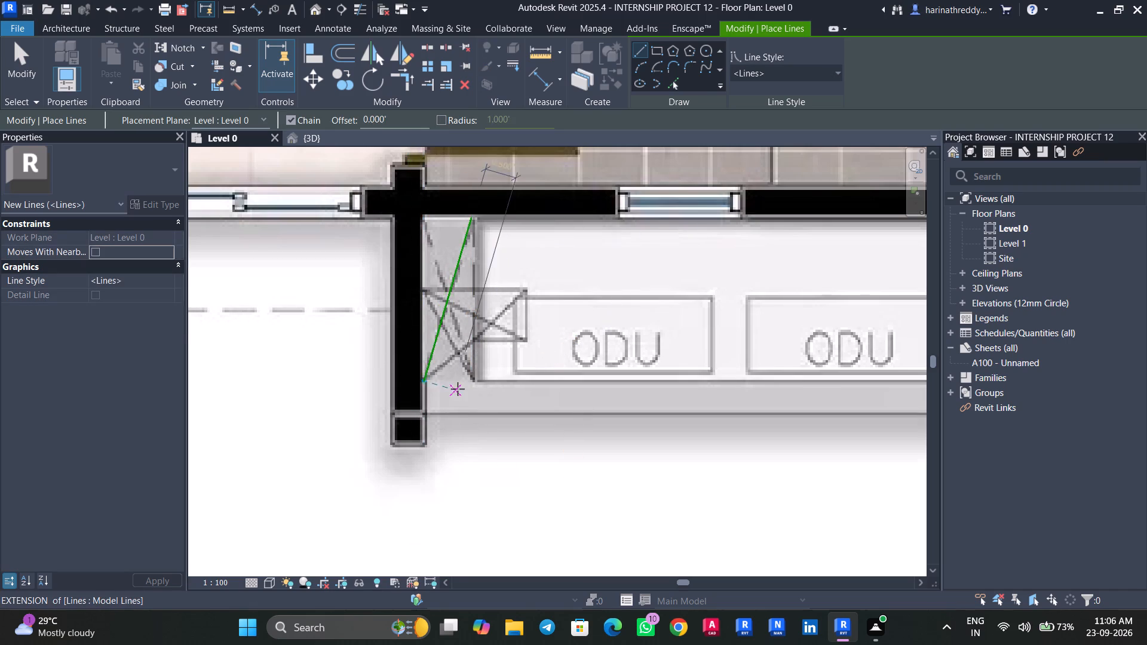
pyautogui.scroll(-1, 458, 389)
pyautogui.scroll(1, 458, 389)
pyautogui.scroll(-5, 458, 389)
pyautogui.scroll(-5, 529, 454)
pyautogui.moveTo(529, 451); pyautogui.dragTo(465, 201, button='middle')
pyautogui.scroll(6, 619, 263)
pyautogui.moveTo(610, 287); pyautogui.dragTo(591, 364, button='middle')
pyautogui.scroll(-1, 589, 358)
pyautogui.scroll(2, 589, 358)
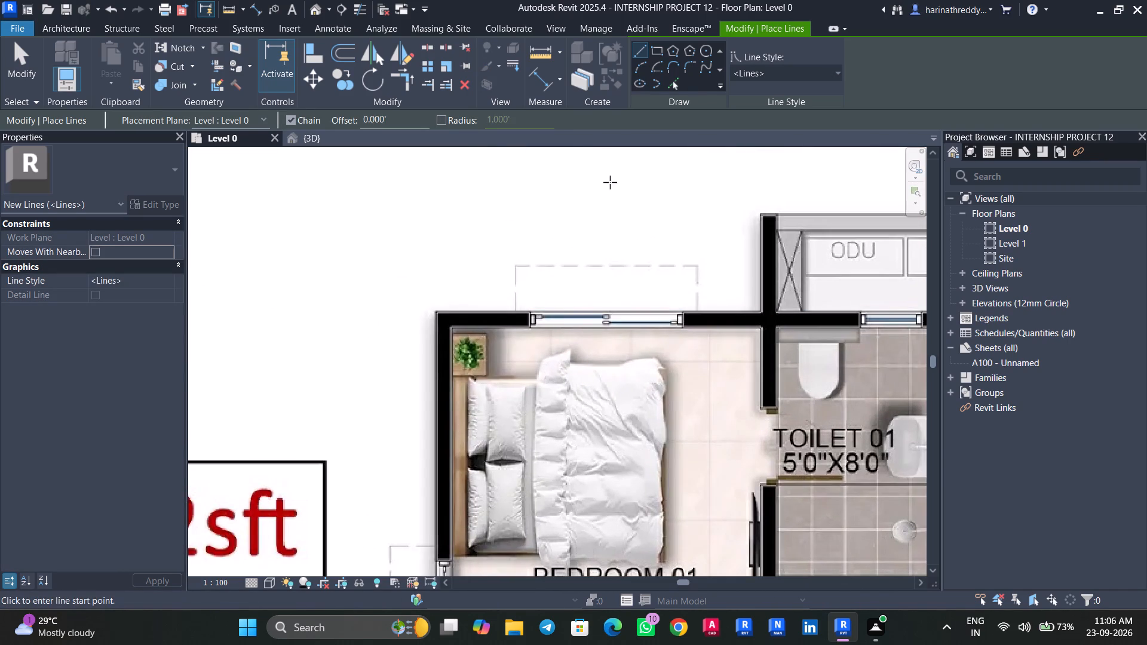
pyautogui.scroll(-4, 606, 245)
pyautogui.scroll(1, 607, 245)
pyautogui.scroll(-13, 606, 245)
pyautogui.moveTo(605, 244); pyautogui.dragTo(521, 320, button='middle')
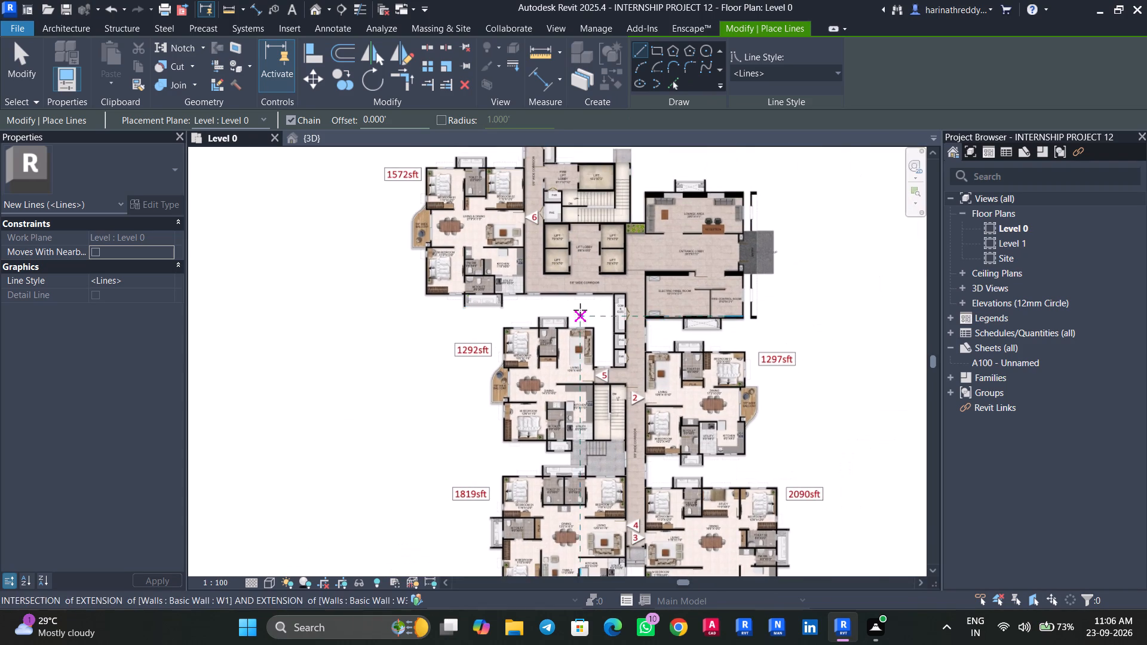
pyautogui.scroll(7, 565, 309)
pyautogui.scroll(-1, 542, 312)
pyautogui.scroll(12, 542, 312)
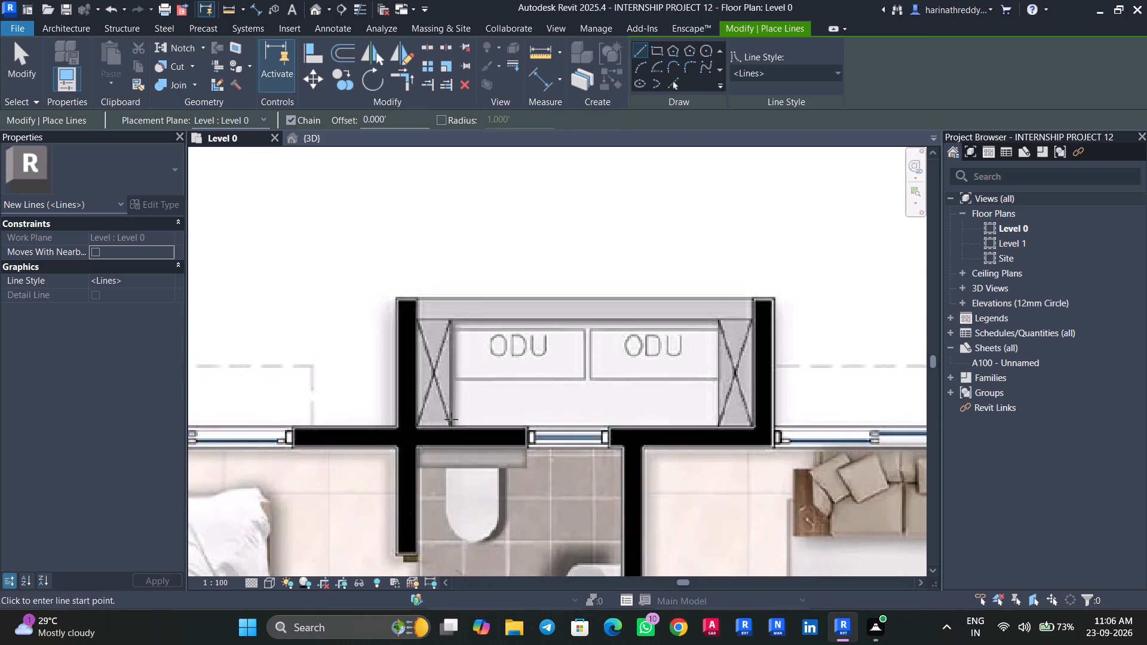
pyautogui.click(452, 426)
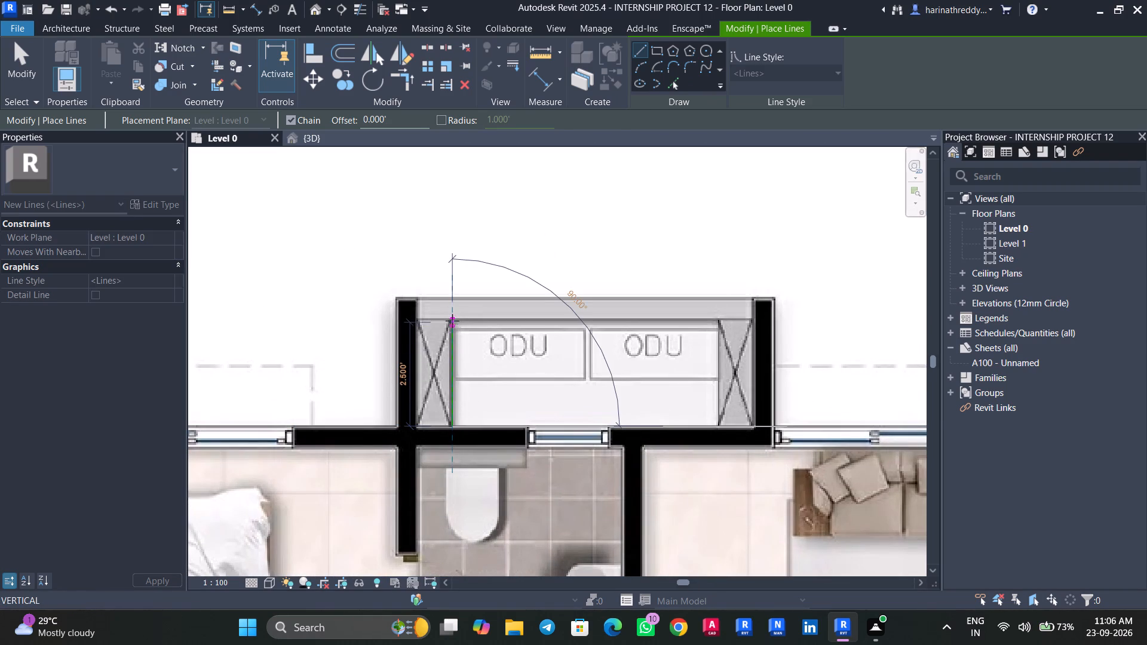
pyautogui.click(452, 319)
pyautogui.press('Escape')
pyautogui.click(719, 423)
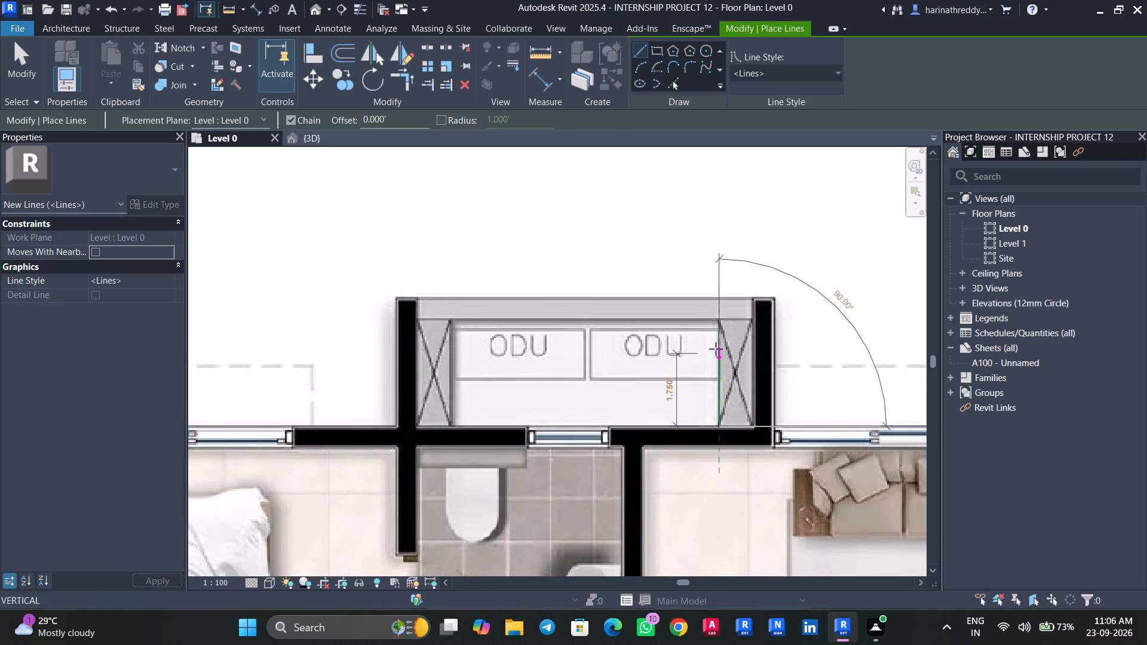
pyautogui.click(716, 324)
pyautogui.press('Escape')
# Draw two crossing diagonal model lines in the grey strip at the right end of this twin-ODU ledge.
pyautogui.click(749, 425)
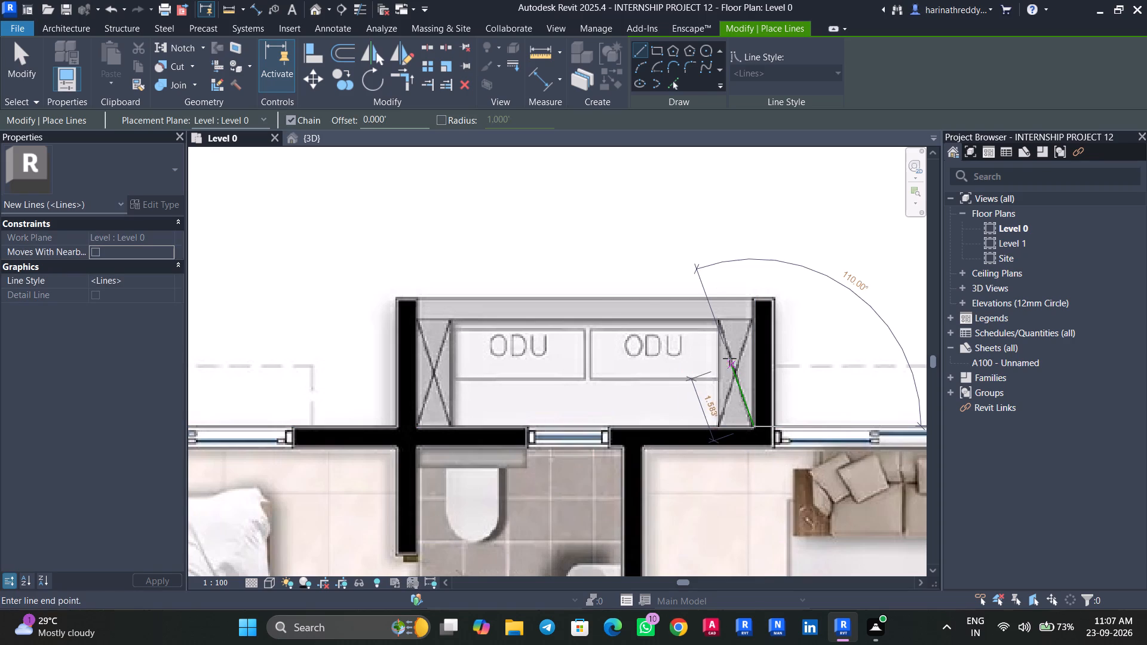
pyautogui.click(717, 315)
pyautogui.press('Escape')
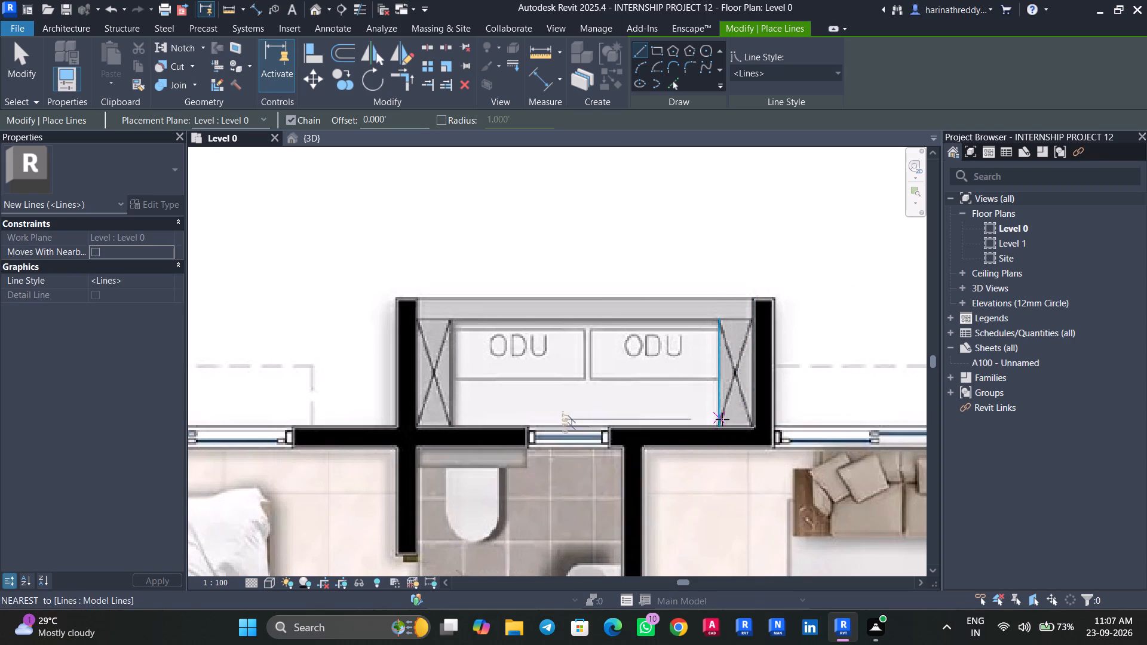
pyautogui.click(720, 422)
pyautogui.click(748, 321)
pyautogui.press('Escape')
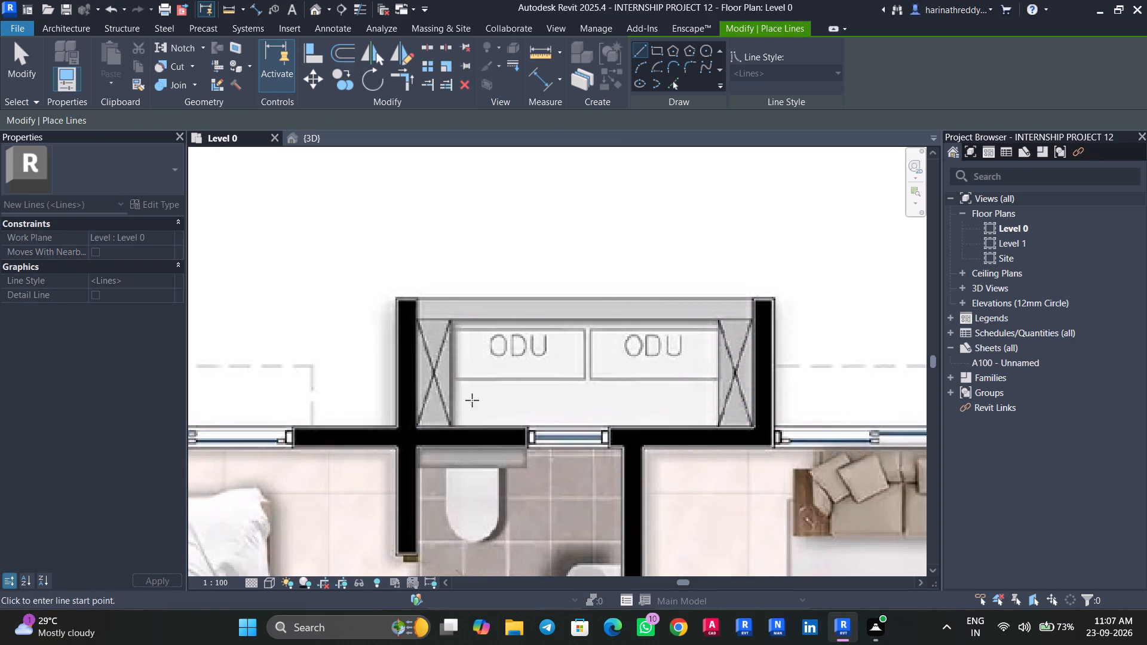
# Draw two crossing diagonal model lines in the grey strip at the left end of the same ledge and finish line drawing.
pyautogui.click(450, 425)
pyautogui.click(418, 323)
pyautogui.press('Escape')
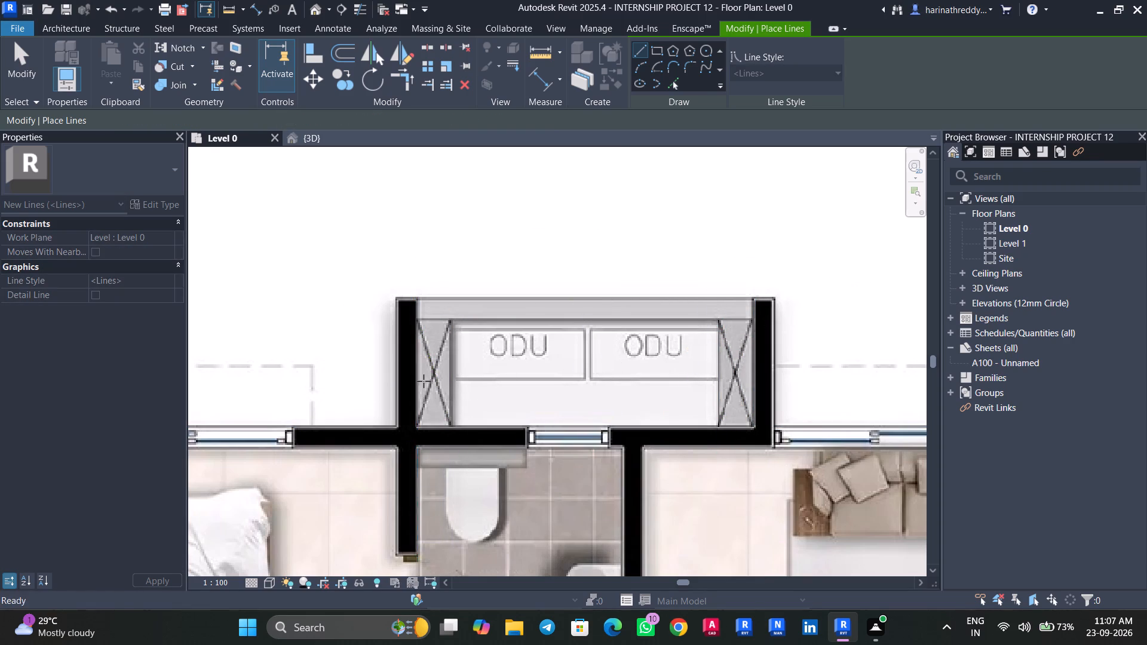
pyautogui.click(419, 423)
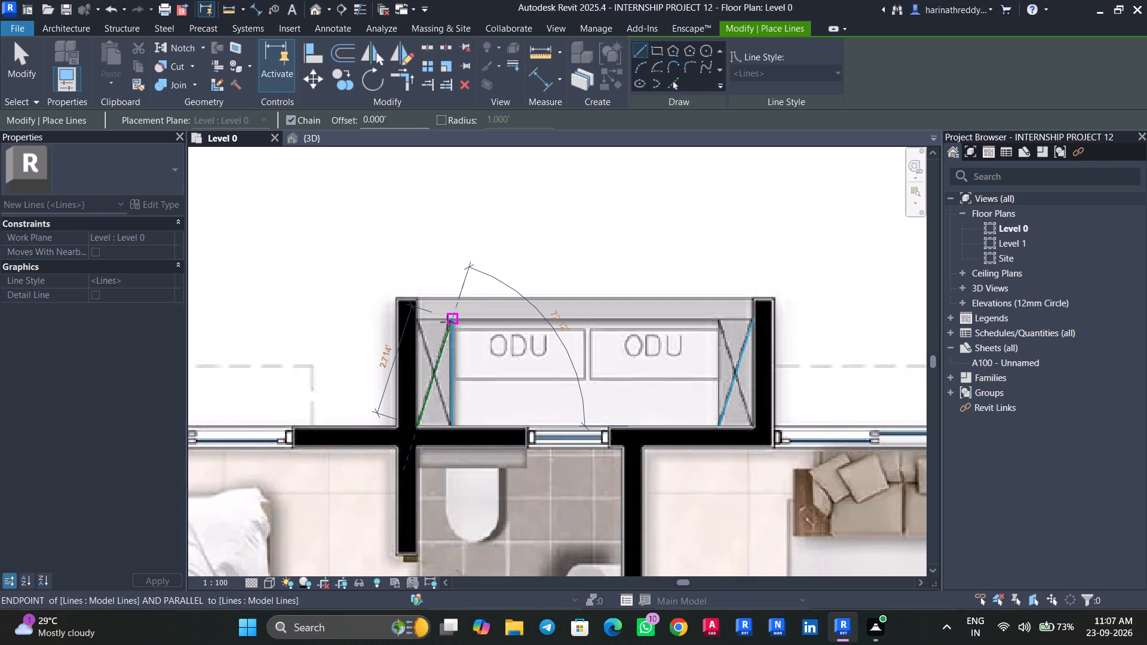
pyautogui.click(447, 322)
pyautogui.press('Escape')
pyautogui.scroll(-9, 495, 365)
pyautogui.moveTo(495, 365); pyautogui.dragTo(538, 162, button='middle')
pyautogui.press('Escape')
pyautogui.press('Escape')
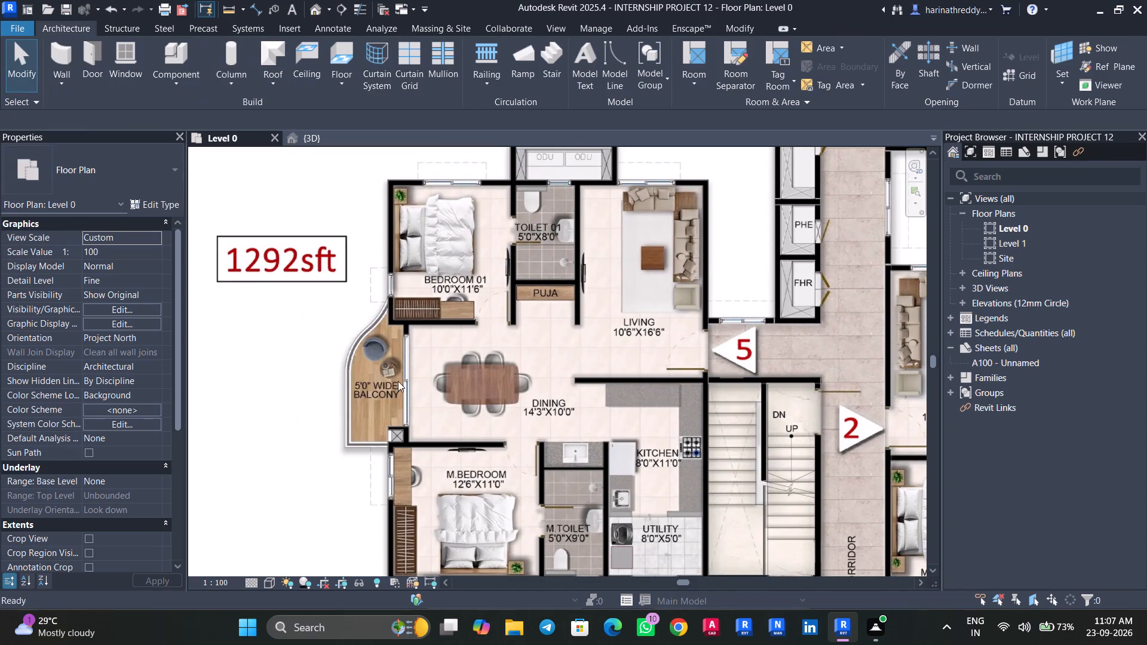
pyautogui.press('Escape')
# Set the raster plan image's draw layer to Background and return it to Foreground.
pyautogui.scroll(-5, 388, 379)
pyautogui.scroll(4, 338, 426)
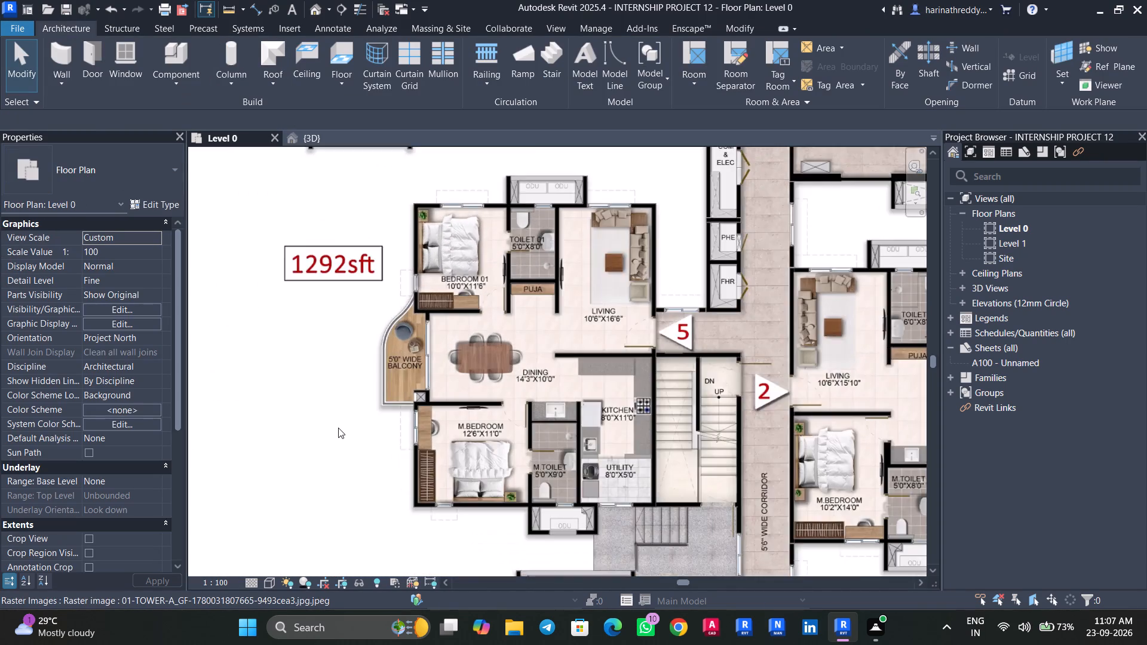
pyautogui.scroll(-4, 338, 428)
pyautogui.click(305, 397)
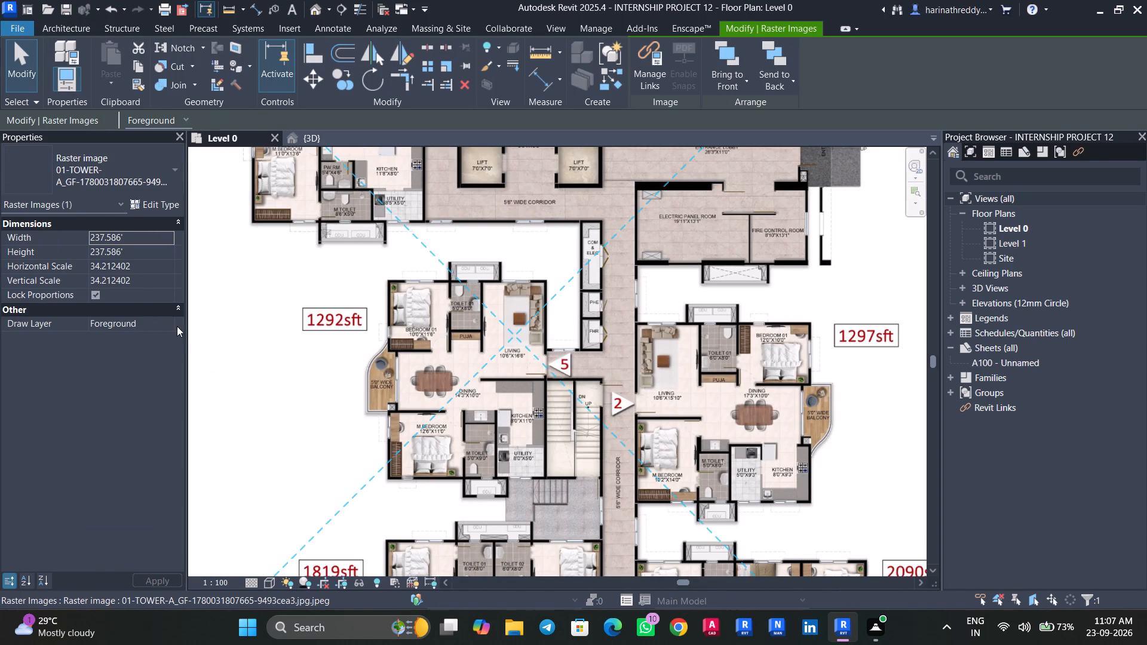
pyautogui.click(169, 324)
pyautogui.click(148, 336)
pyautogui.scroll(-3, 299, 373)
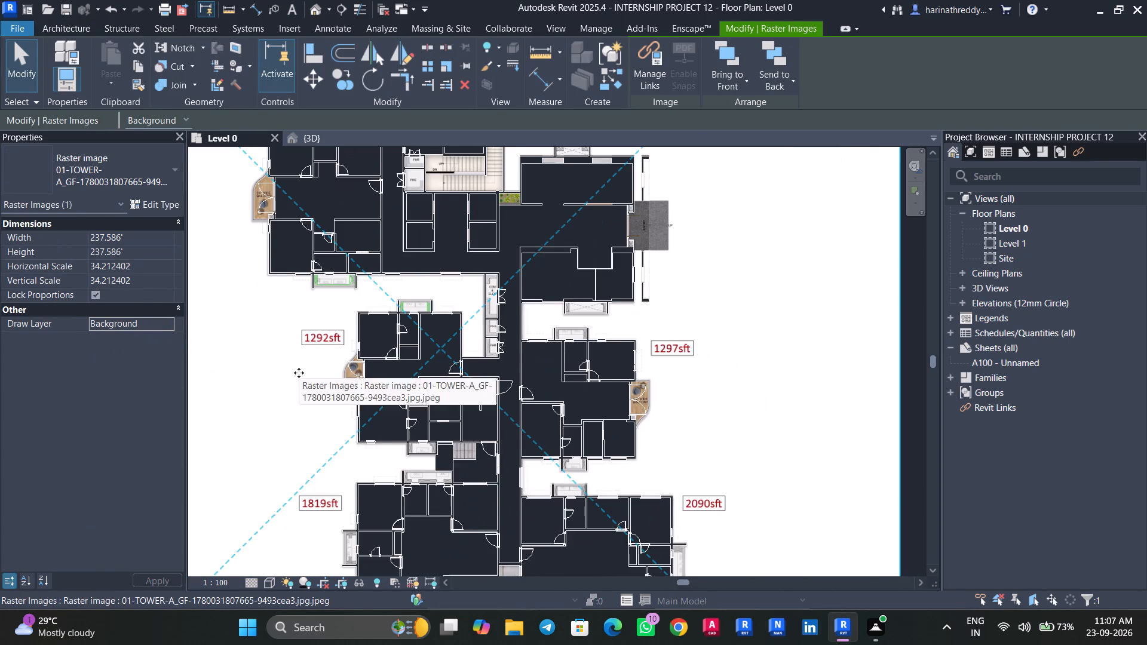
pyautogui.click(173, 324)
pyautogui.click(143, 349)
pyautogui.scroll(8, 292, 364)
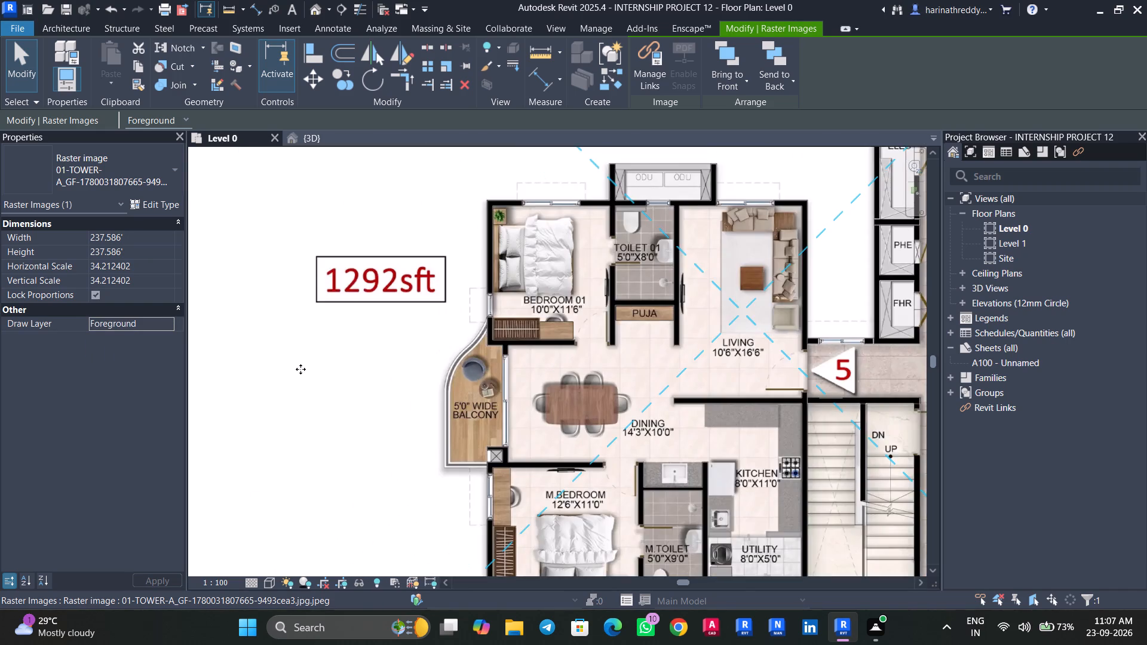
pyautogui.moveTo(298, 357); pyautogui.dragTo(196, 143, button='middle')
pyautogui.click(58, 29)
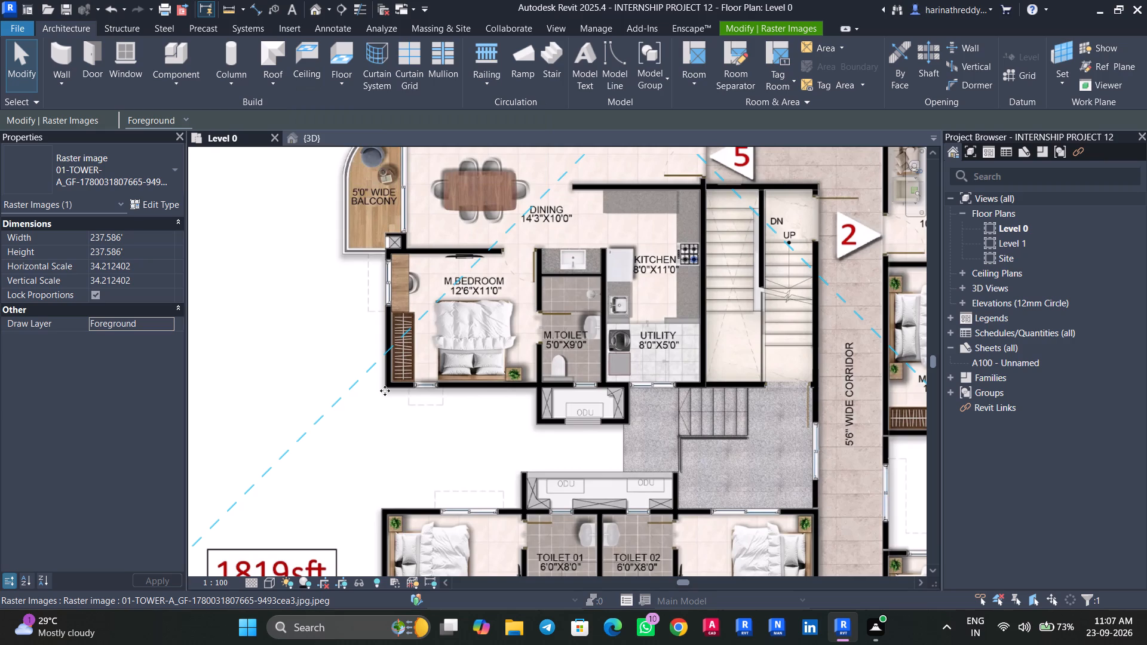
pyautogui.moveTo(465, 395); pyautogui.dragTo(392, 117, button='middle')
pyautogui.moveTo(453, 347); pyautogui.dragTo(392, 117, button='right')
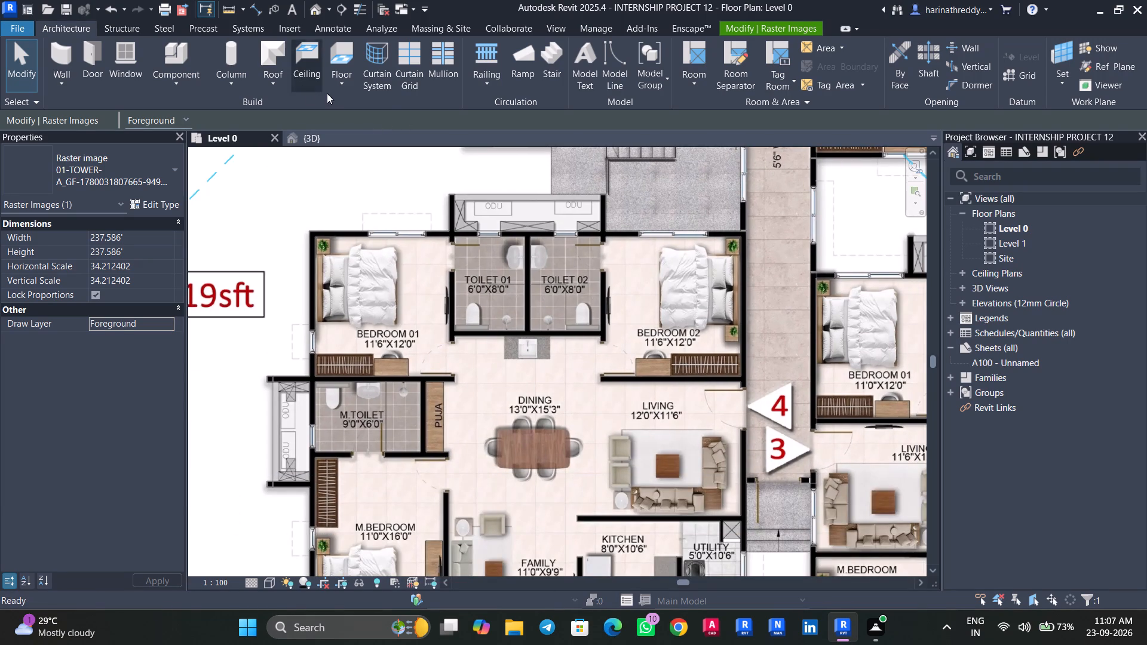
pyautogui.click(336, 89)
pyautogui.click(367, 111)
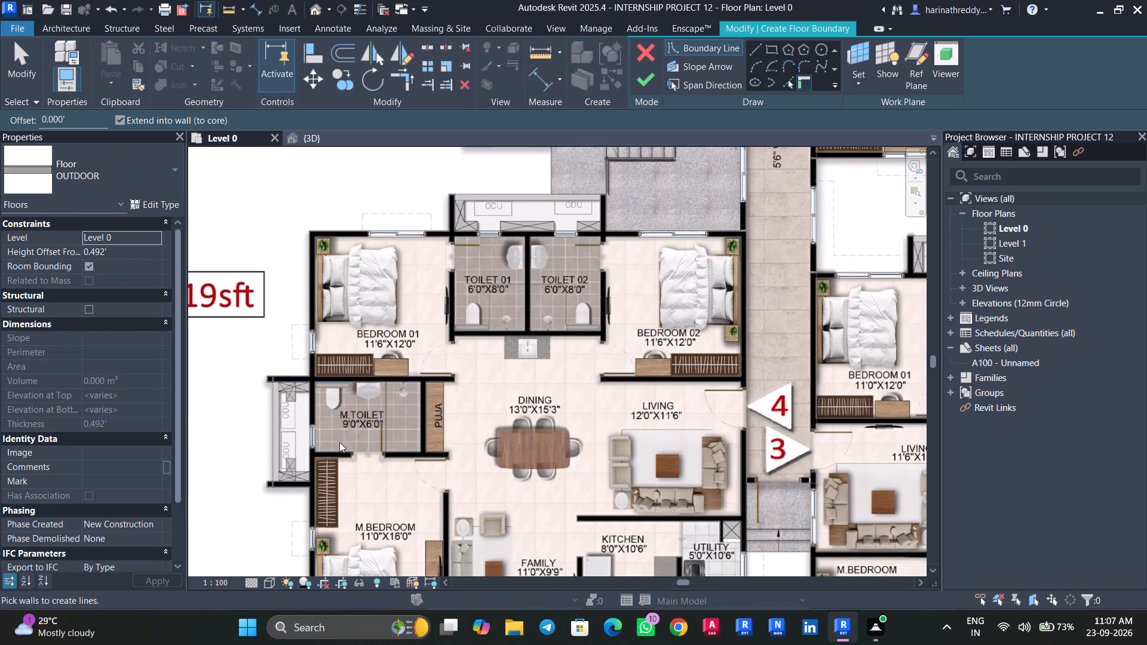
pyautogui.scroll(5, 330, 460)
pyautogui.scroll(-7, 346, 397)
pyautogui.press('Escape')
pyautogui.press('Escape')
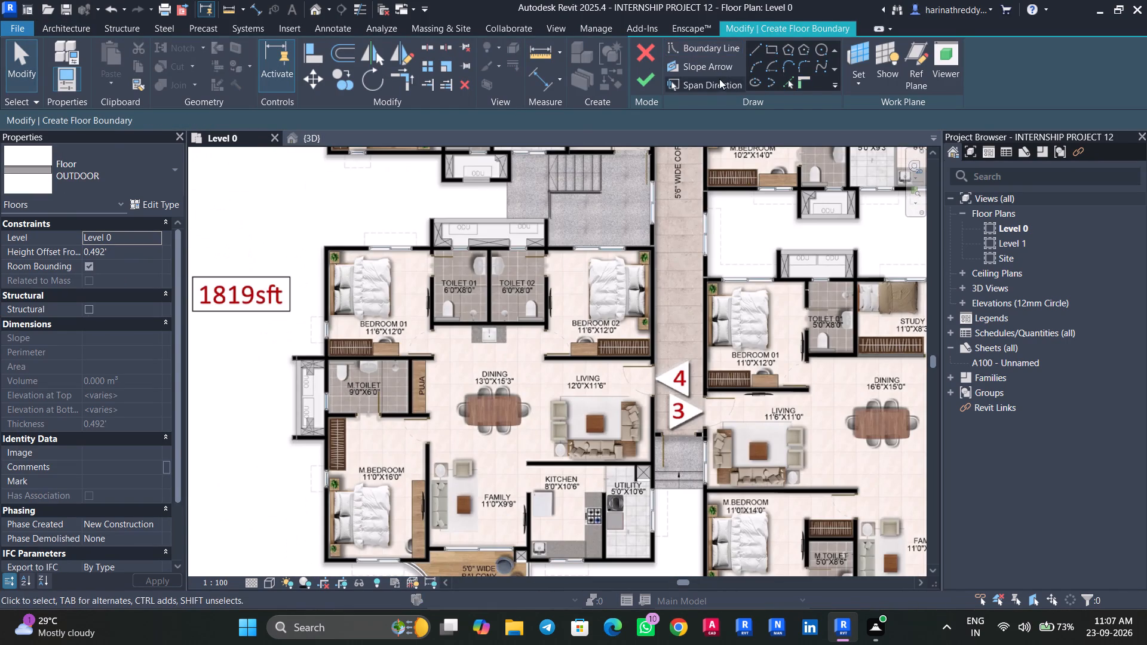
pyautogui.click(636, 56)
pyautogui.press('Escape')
# Set the raster plan image's draw layer to Background.
pyautogui.click(367, 193)
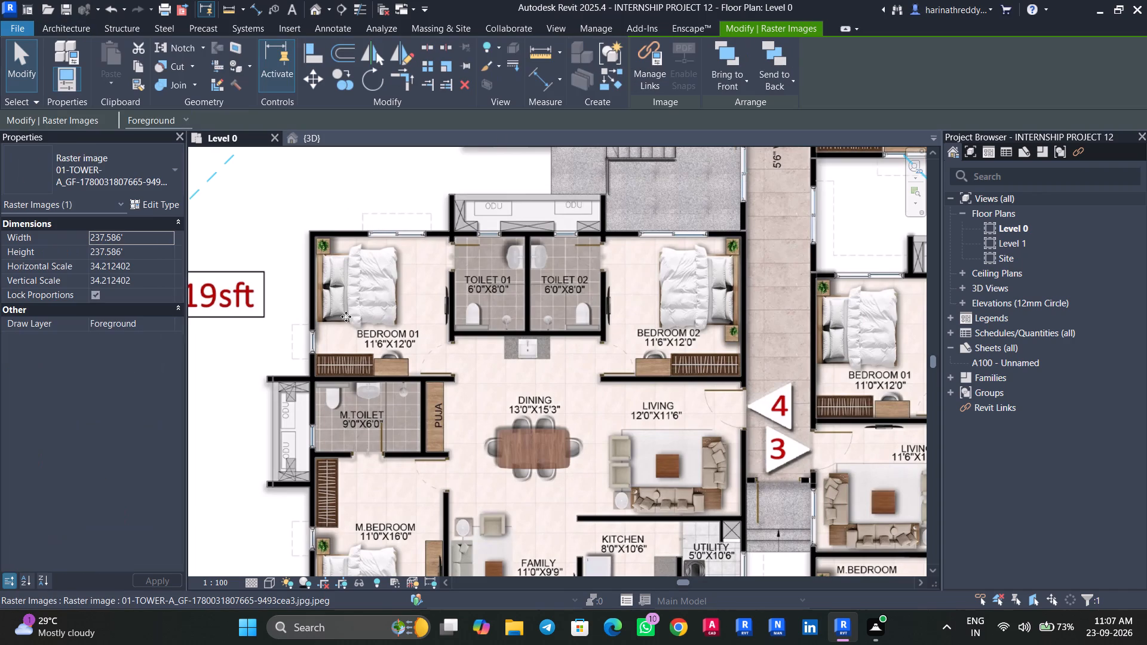
pyautogui.click(168, 324)
pyautogui.click(141, 337)
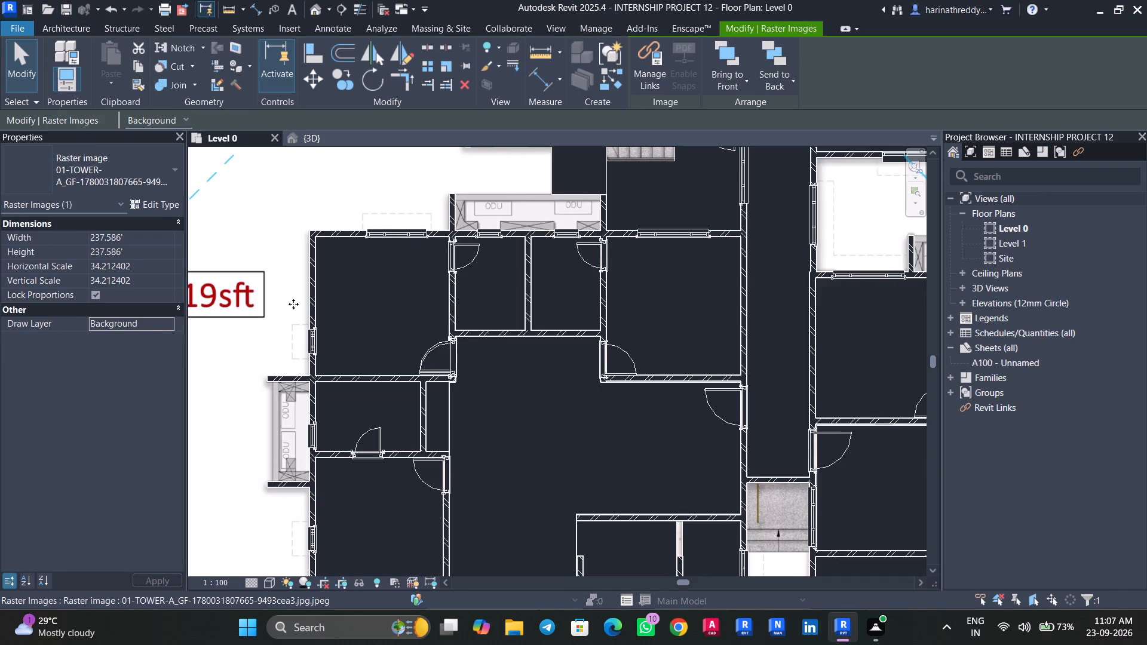
# Start a floor for the 1819sft flat's 5'0" wide balcony and duplicate the OUTDOOR floor type as BALCONY.
pyautogui.moveTo(263, 346); pyautogui.dragTo(262, 131, button='middle')
pyautogui.moveTo(225, 328); pyautogui.dragTo(225, 236, button='middle')
pyautogui.scroll(4, 492, 414)
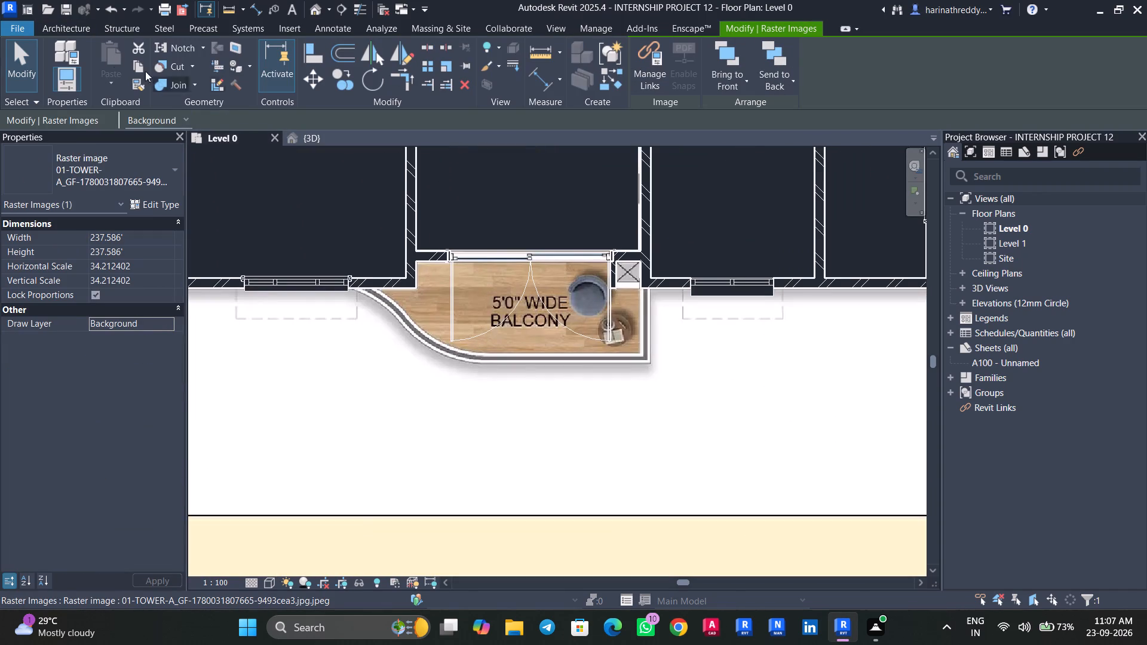
pyautogui.doubleClick(63, 36)
pyautogui.click(63, 32)
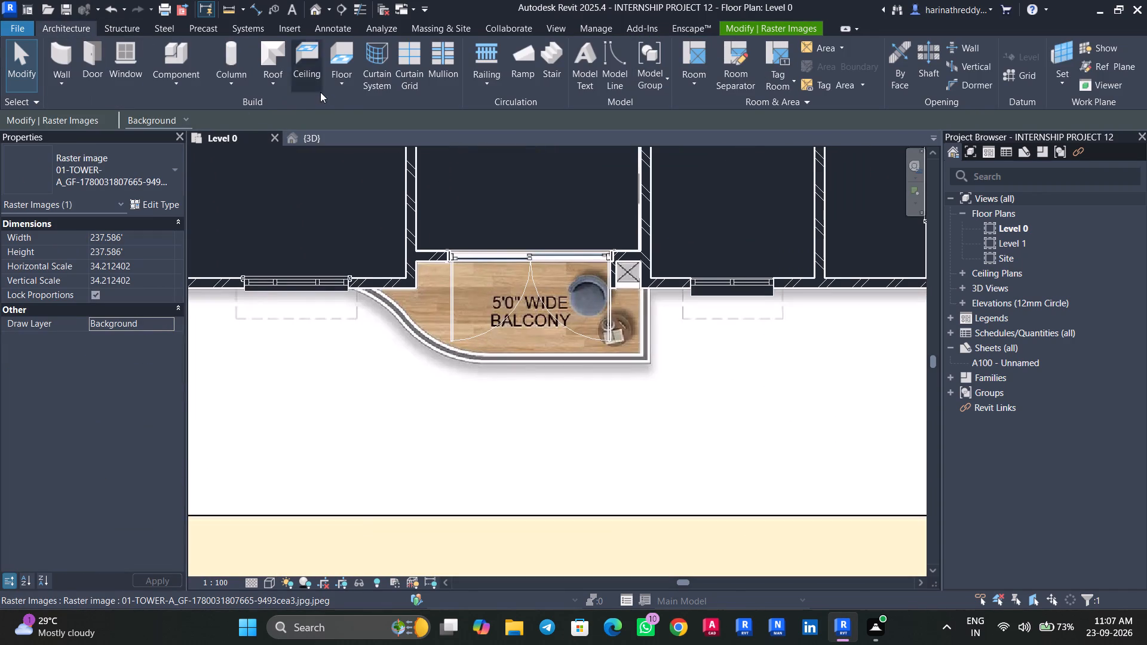
pyautogui.click(346, 90)
pyautogui.click(352, 104)
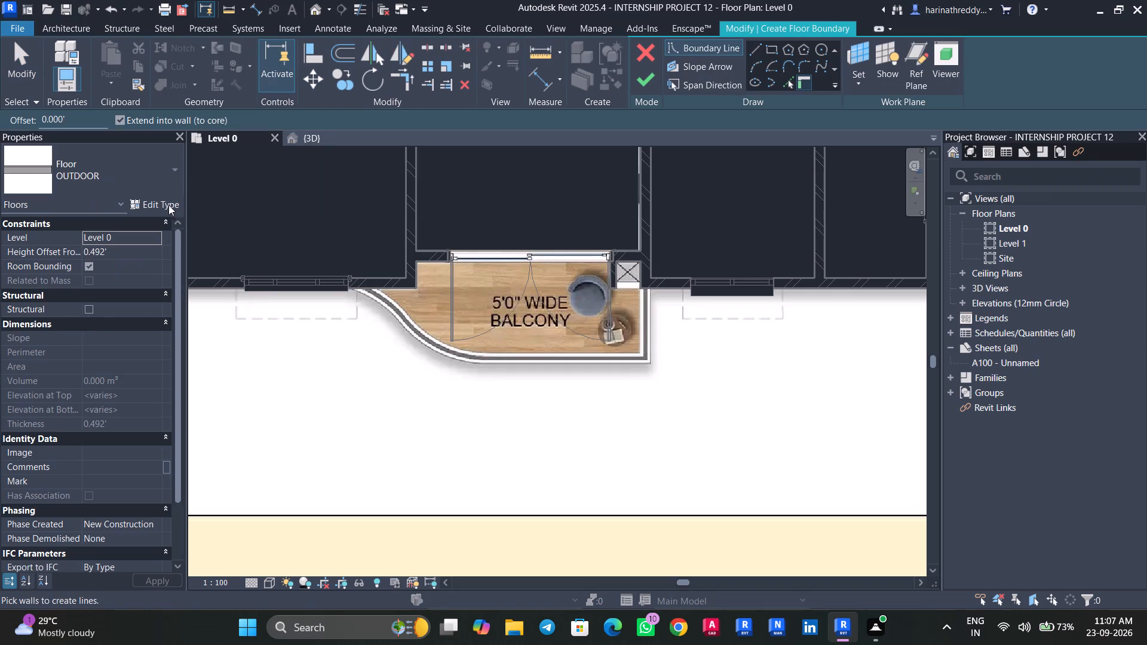
pyautogui.click(164, 204)
pyautogui.click(1091, 156)
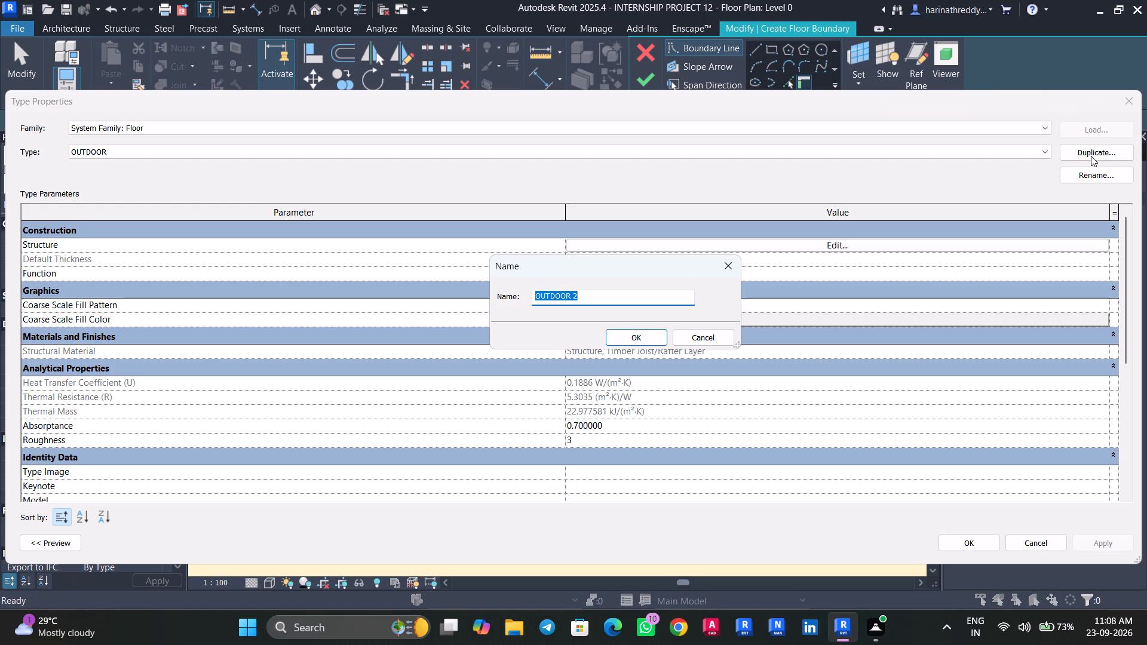
pyautogui.write('BALCONY')
pyautogui.press('Return')
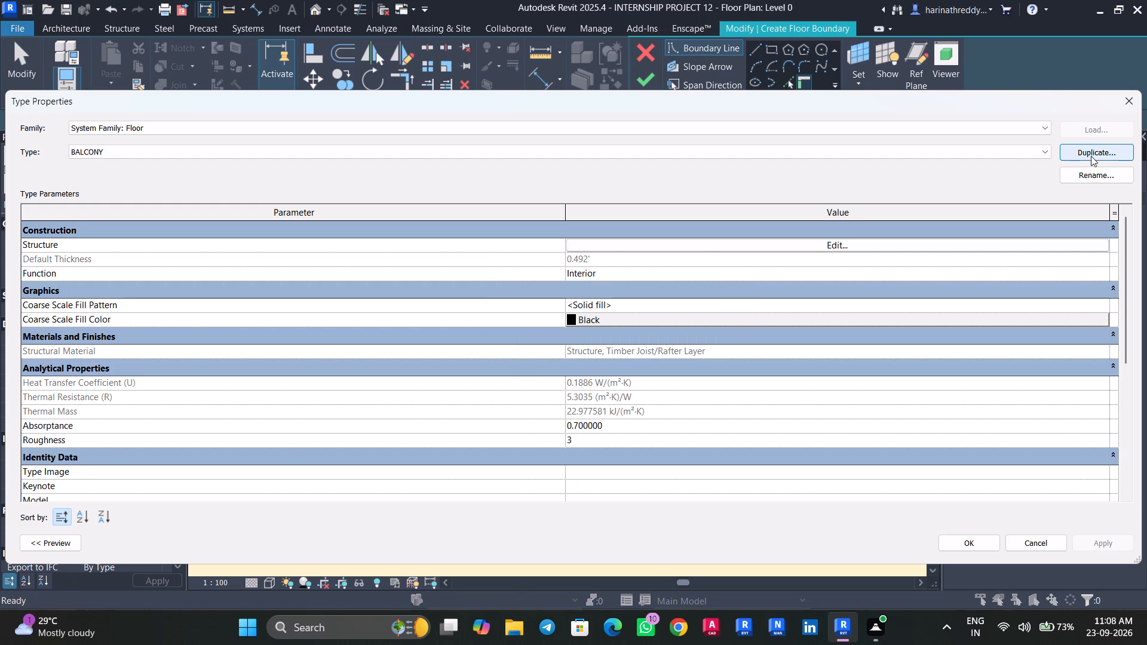
pyautogui.click(992, 549)
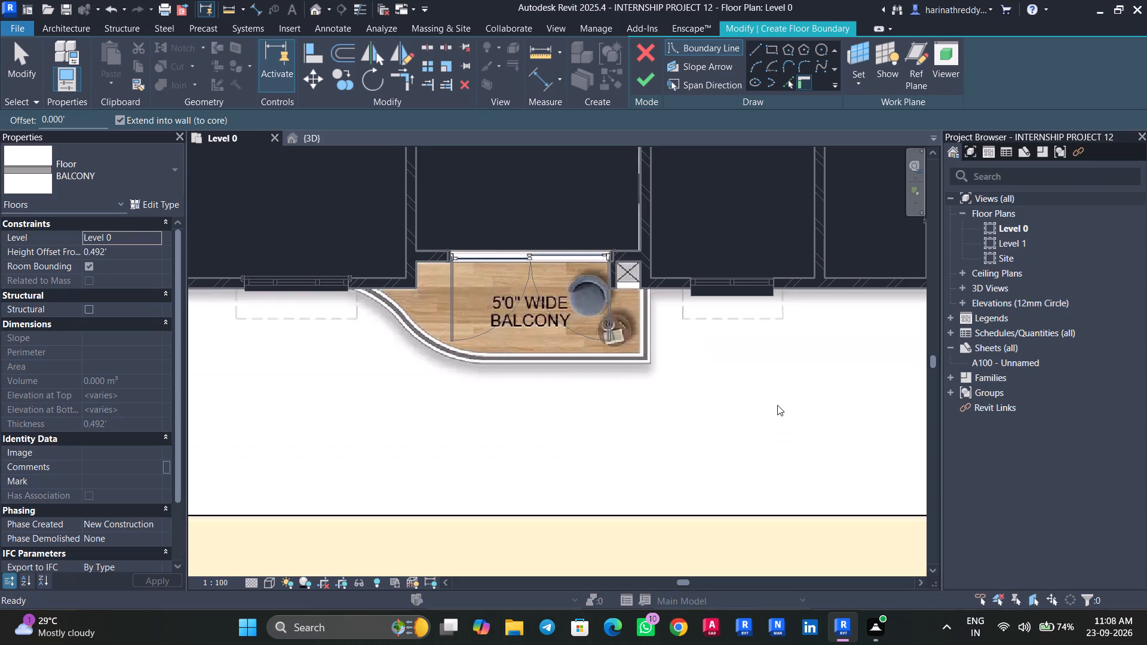
# Draw straight floor boundary lines along the balcony's outer right side, about 3.58 ft, and its outer front edge, about 8.42 ft.
pyautogui.moveTo(768, 389); pyautogui.dragTo(773, 371, button='middle')
pyautogui.click(759, 44)
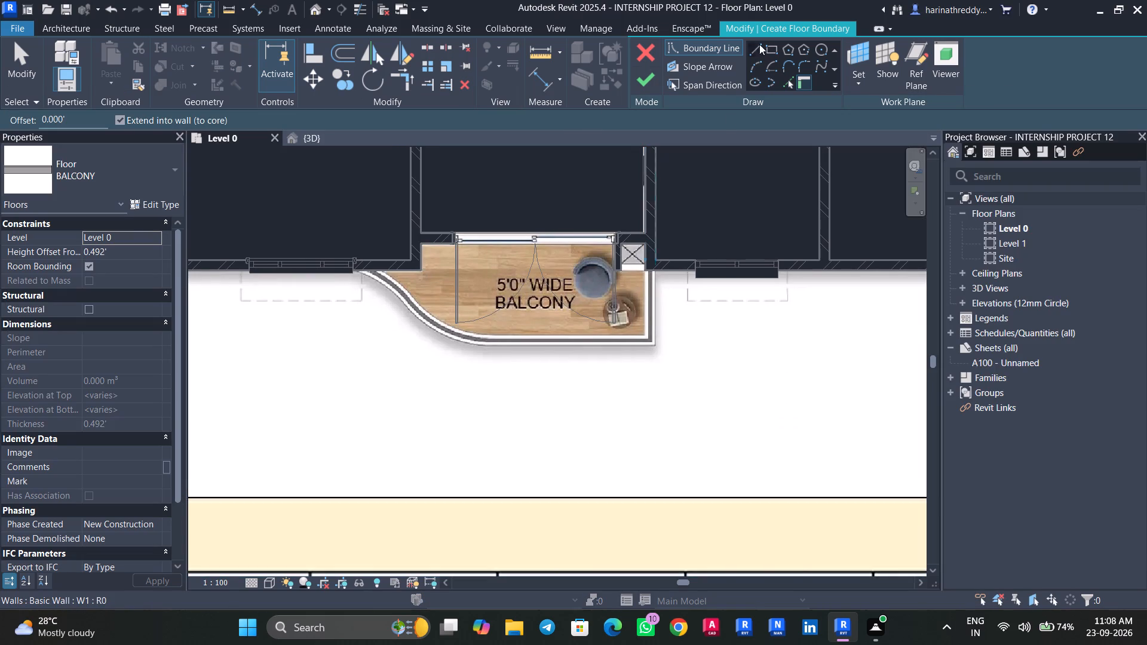
pyautogui.scroll(4, 628, 299)
pyautogui.scroll(-1, 638, 290)
pyautogui.scroll(4, 642, 287)
pyautogui.click(679, 241)
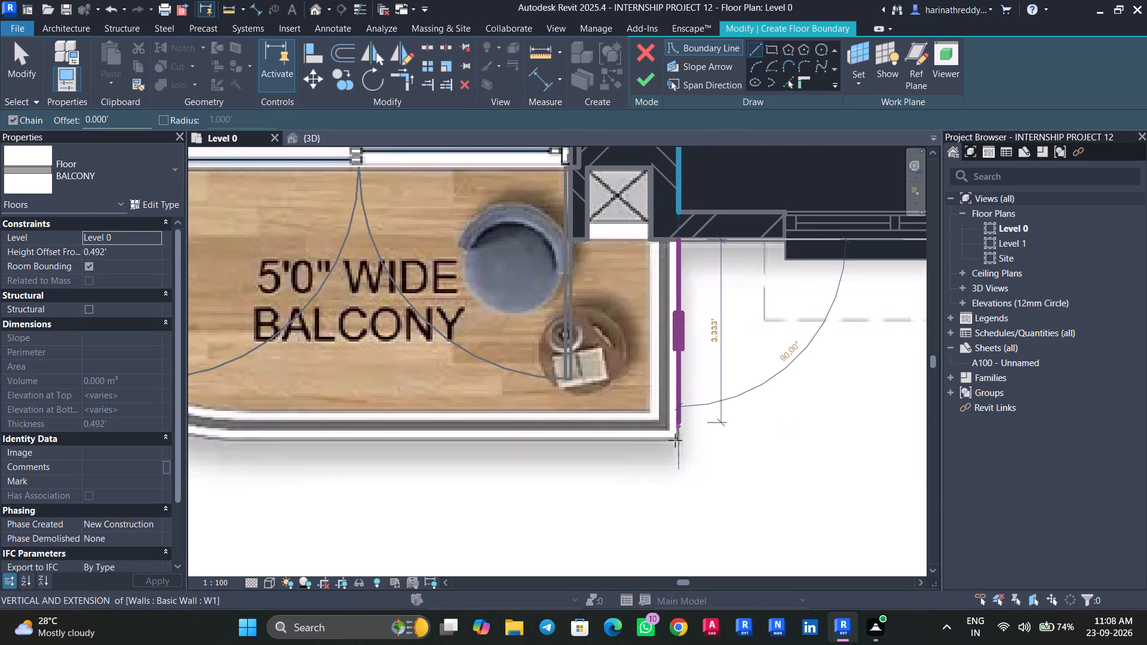
pyautogui.click(677, 438)
pyautogui.moveTo(677, 438); pyautogui.dragTo(680, 438, button='middle')
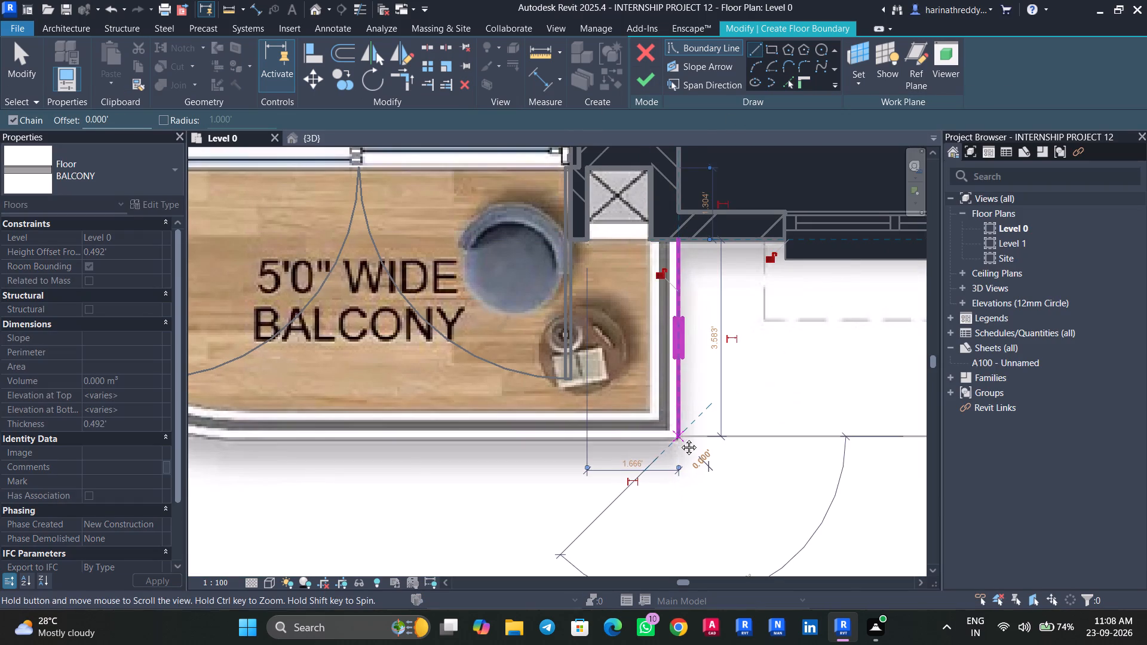
pyautogui.moveTo(680, 438); pyautogui.dragTo(884, 348, button='middle')
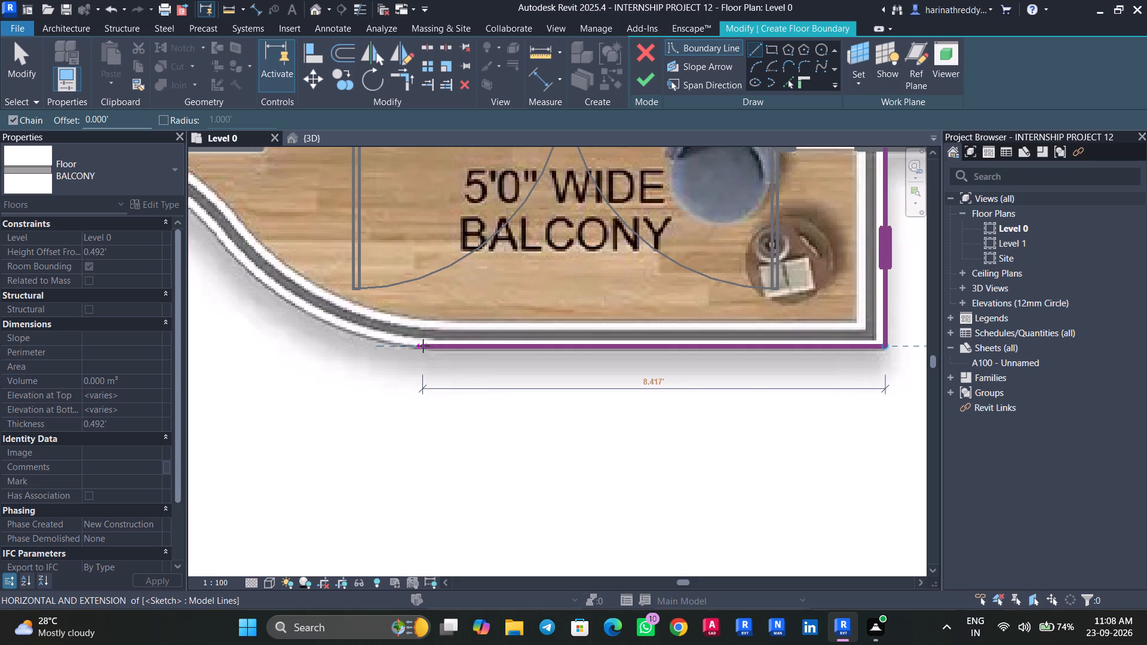
pyautogui.click(422, 346)
pyautogui.press('Escape')
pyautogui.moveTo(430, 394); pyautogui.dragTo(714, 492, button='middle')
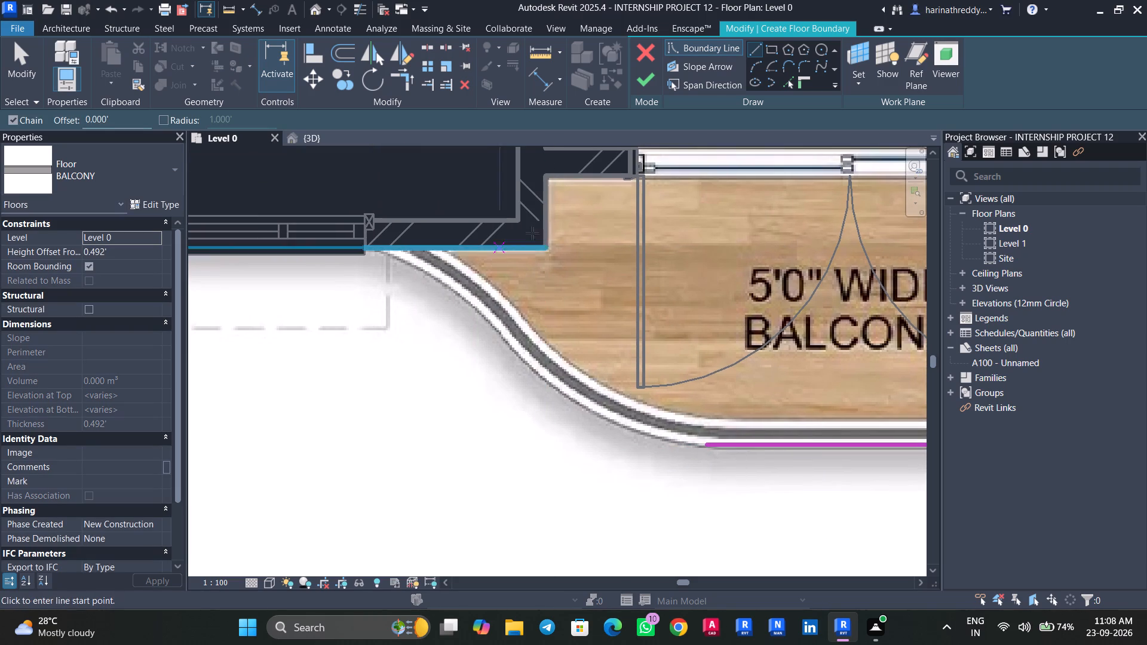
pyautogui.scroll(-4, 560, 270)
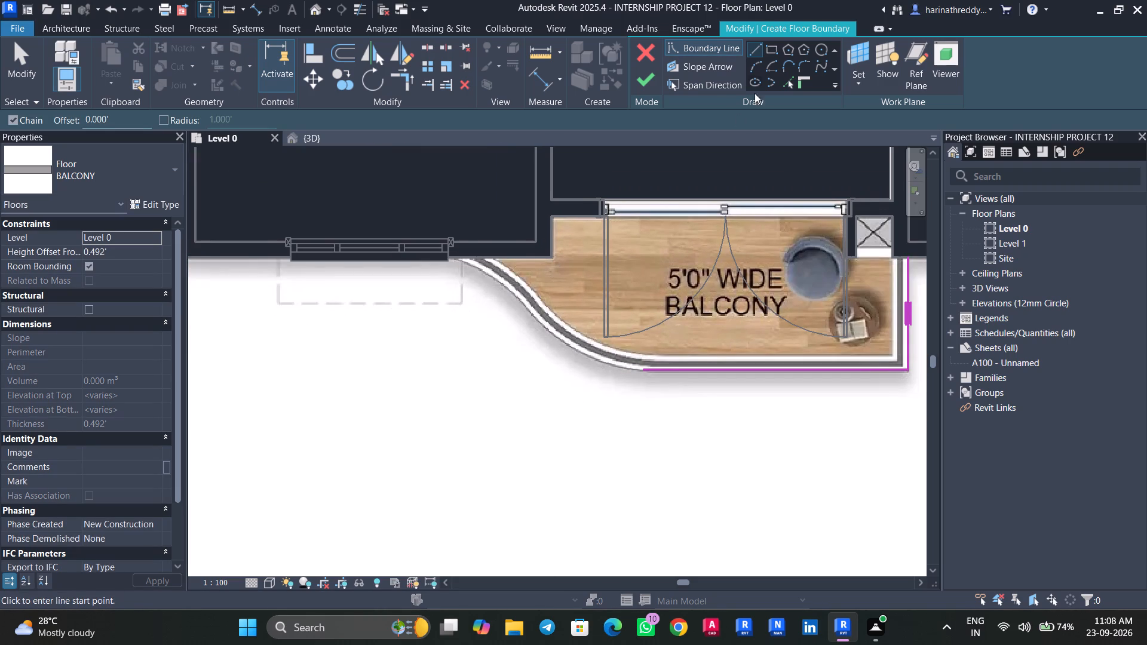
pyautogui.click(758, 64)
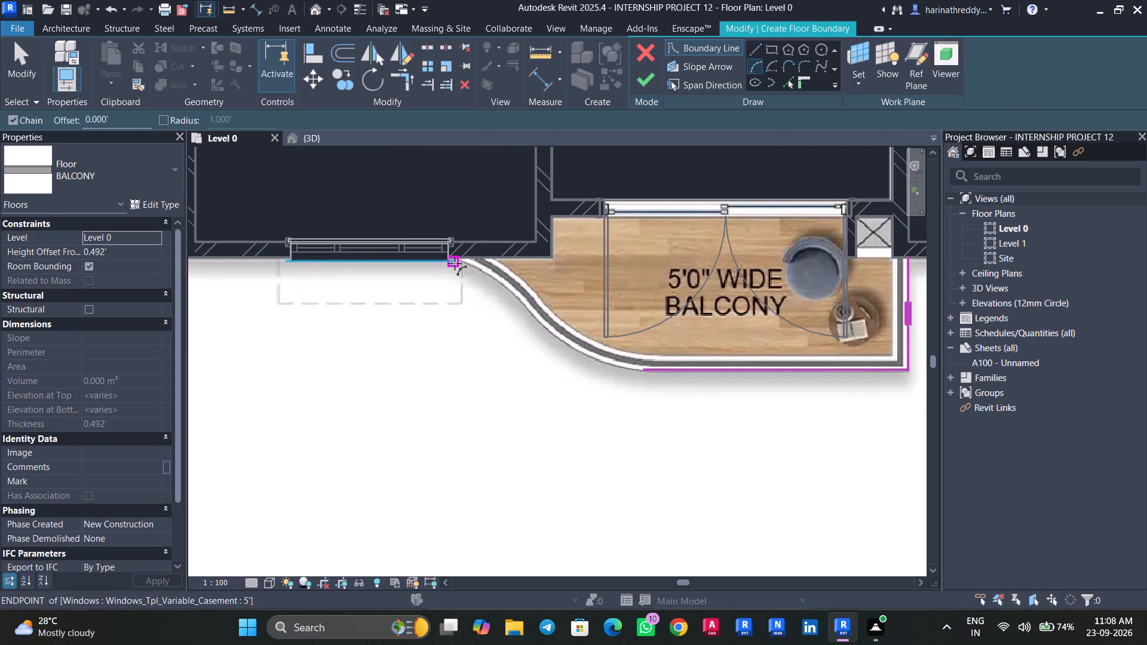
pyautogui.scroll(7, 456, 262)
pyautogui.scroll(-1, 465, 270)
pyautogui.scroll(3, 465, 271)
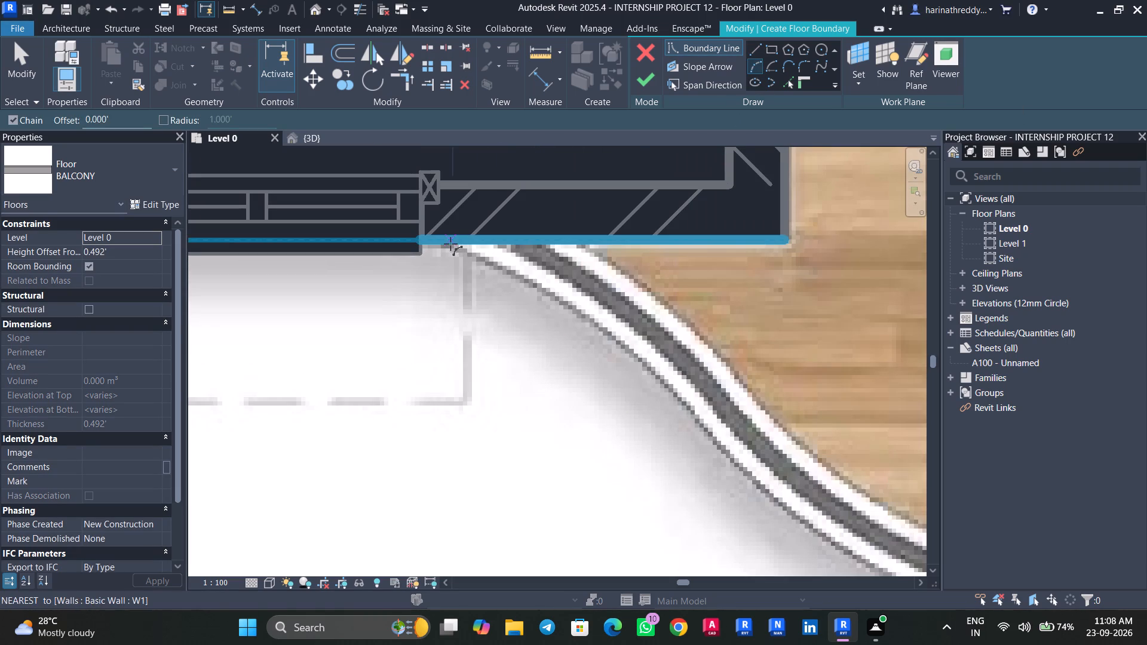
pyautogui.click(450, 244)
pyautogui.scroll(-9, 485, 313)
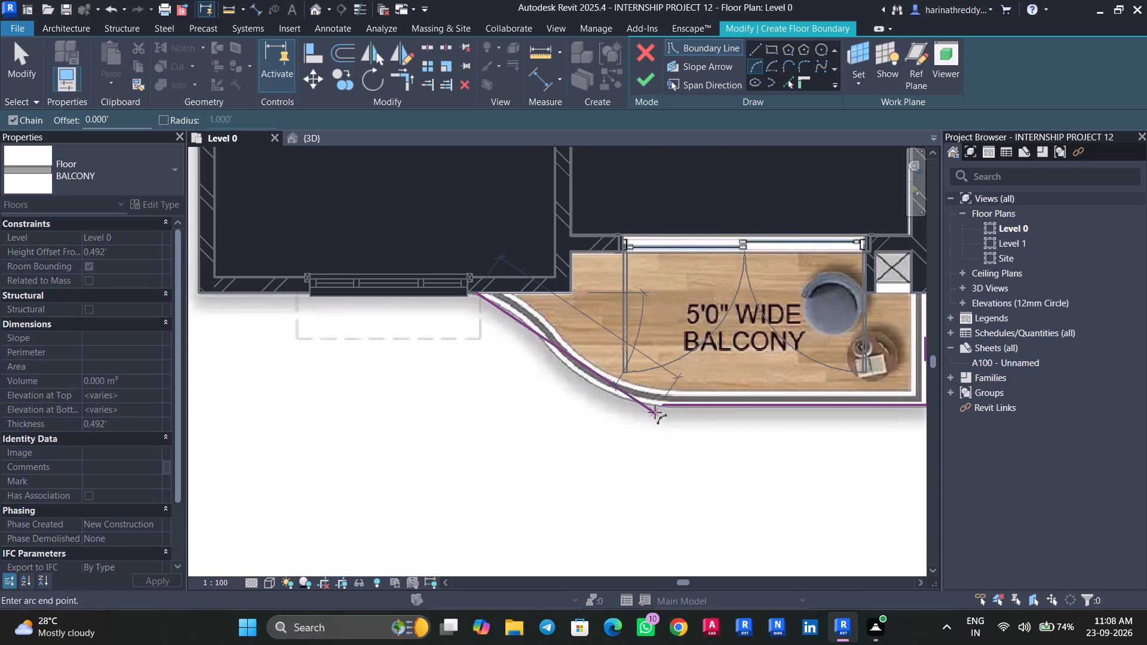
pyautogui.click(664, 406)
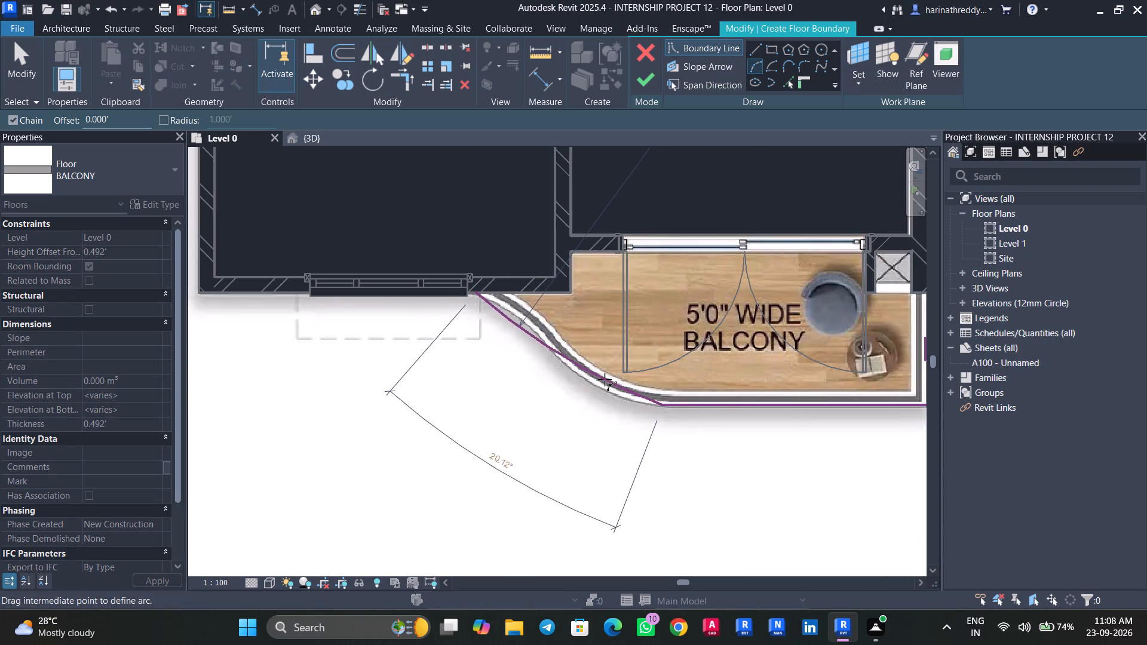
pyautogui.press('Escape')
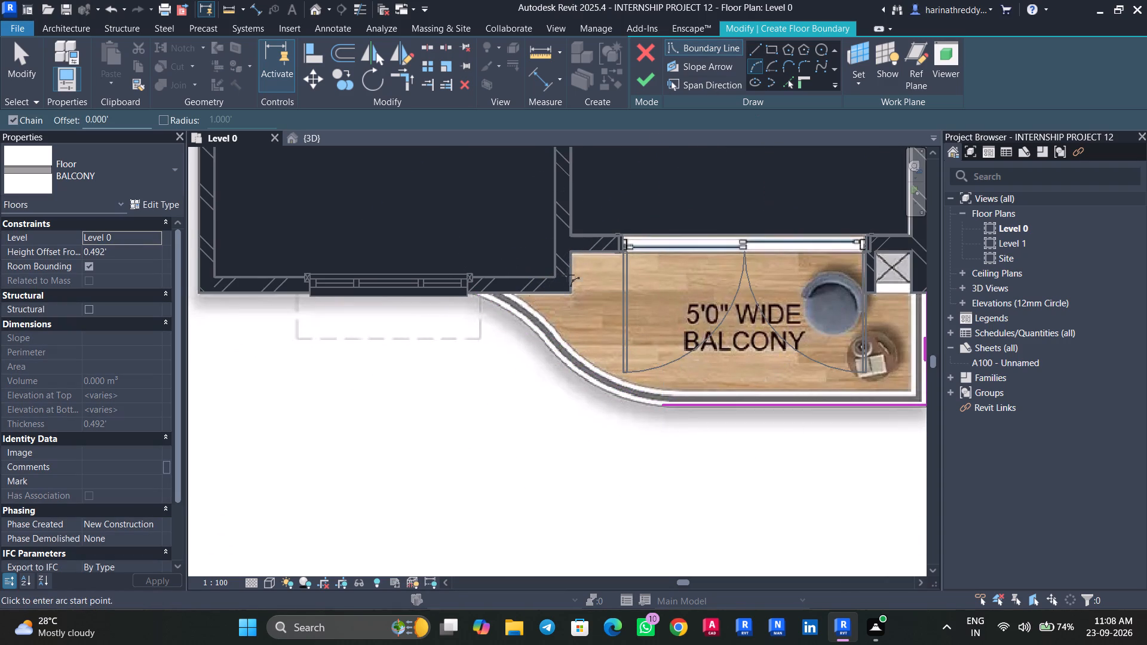
# Draw the lower boundary arc, about 54°, along the balcony's outer curve from mid-curve to the straight front edge line.
pyautogui.scroll(4, 601, 367)
pyautogui.click(505, 330)
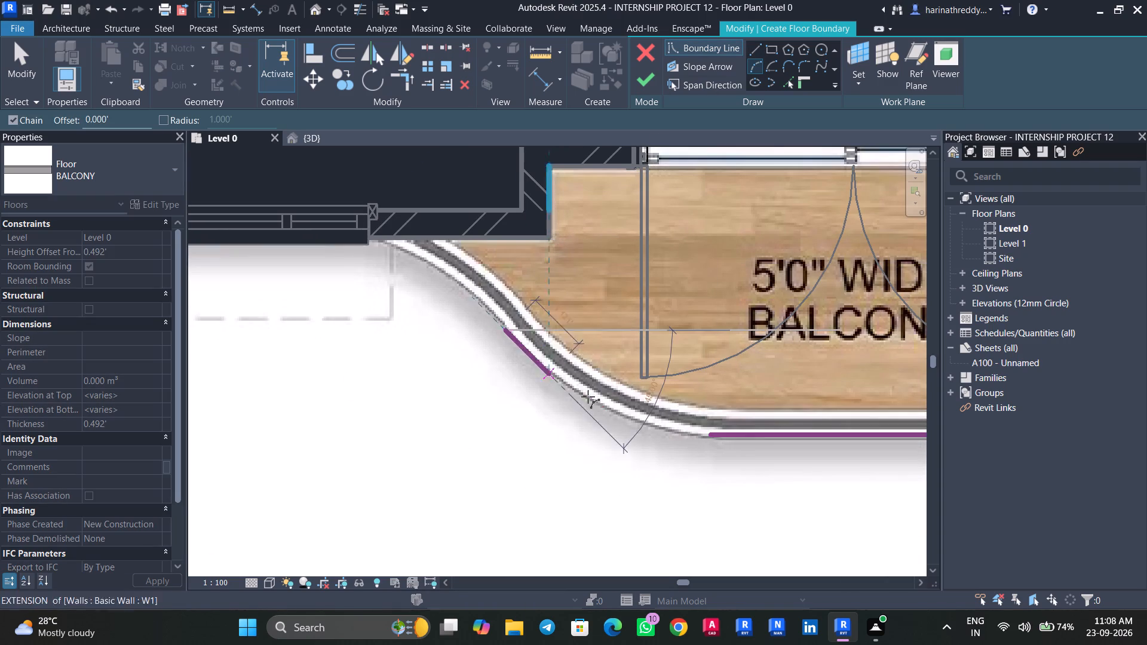
pyautogui.click(707, 434)
pyautogui.click(688, 438)
pyautogui.press('Escape')
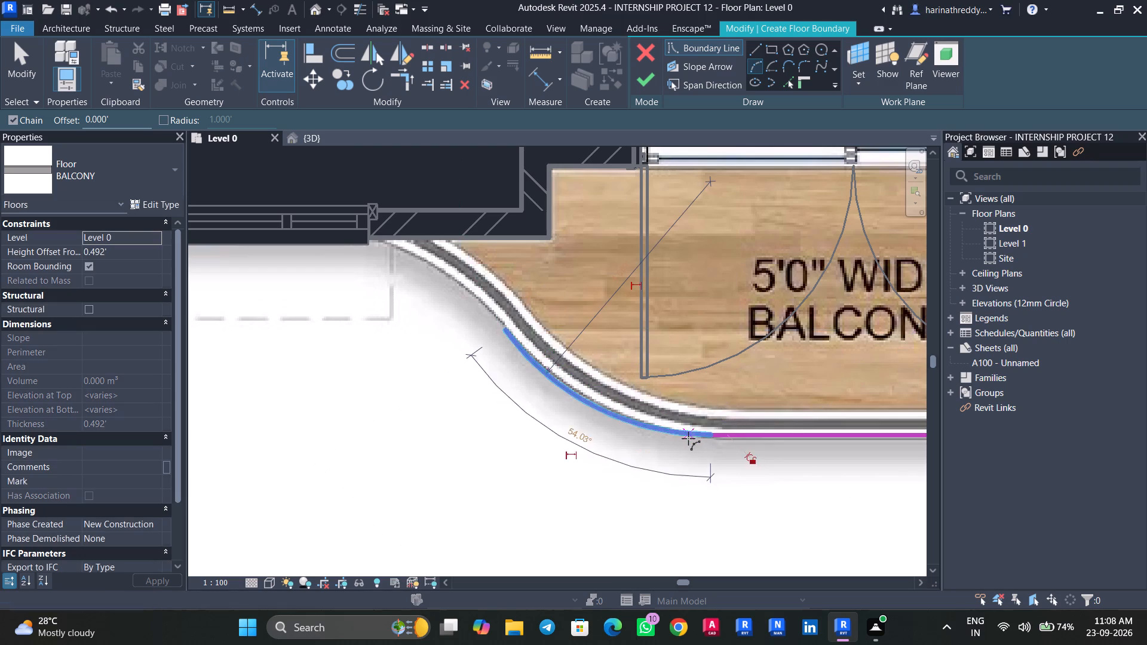
pyautogui.press('Escape')
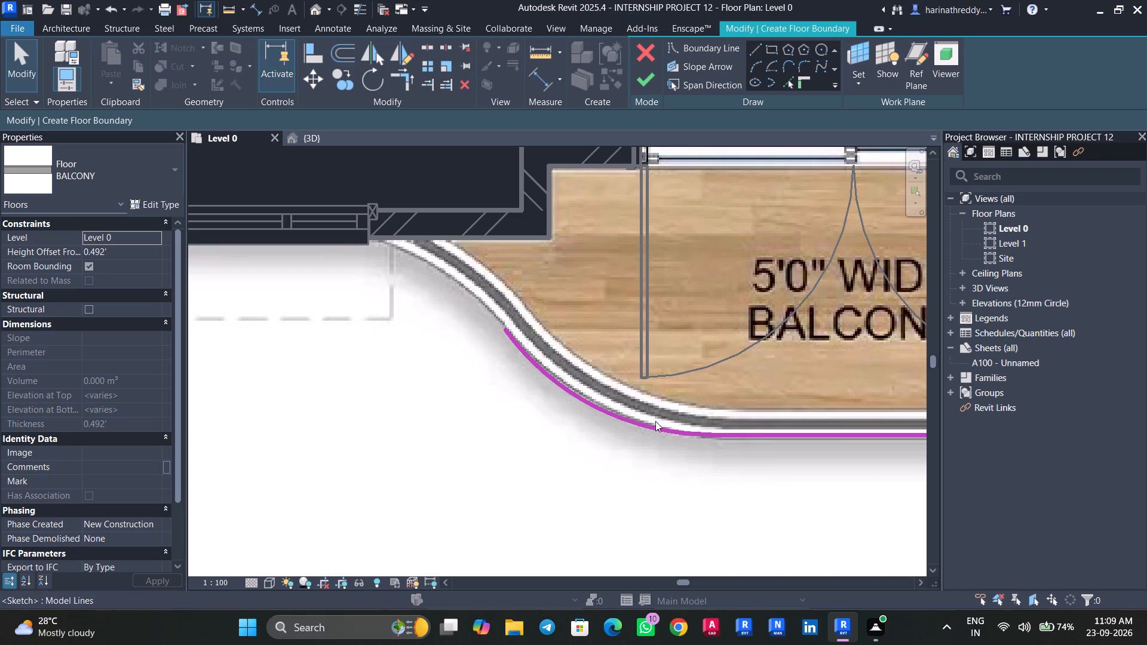
# Draw the reverse-curved upper boundary arc, radius about 4.66 ft, from the outer wall face tangent to the lower arc.
pyautogui.click(757, 63)
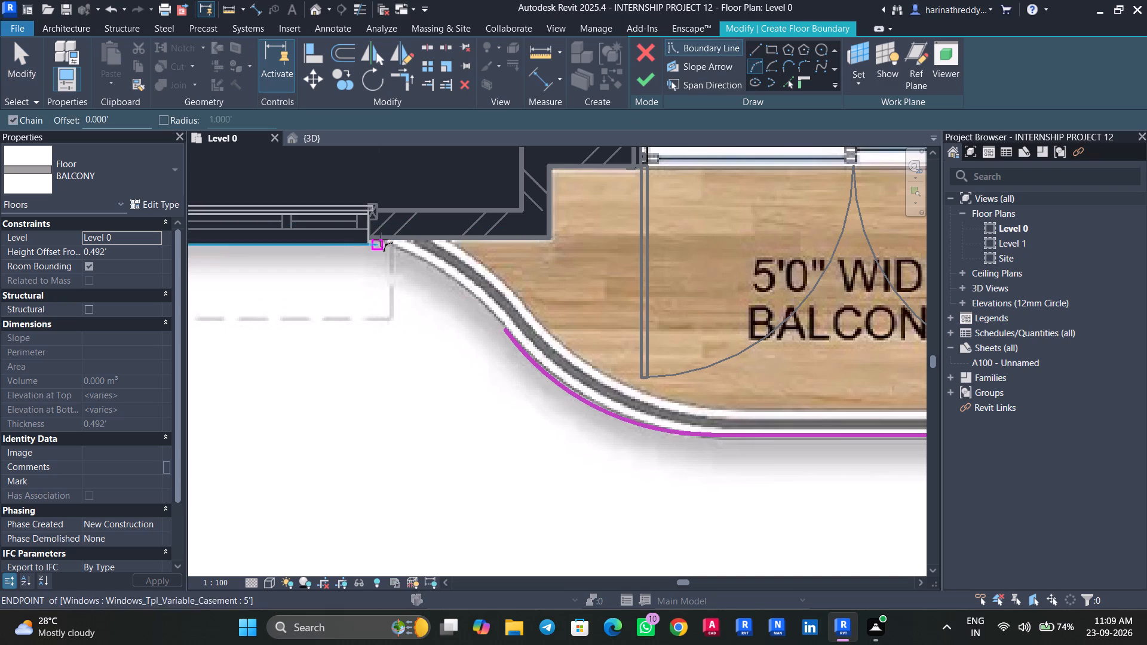
pyautogui.click(382, 238)
pyautogui.click(507, 327)
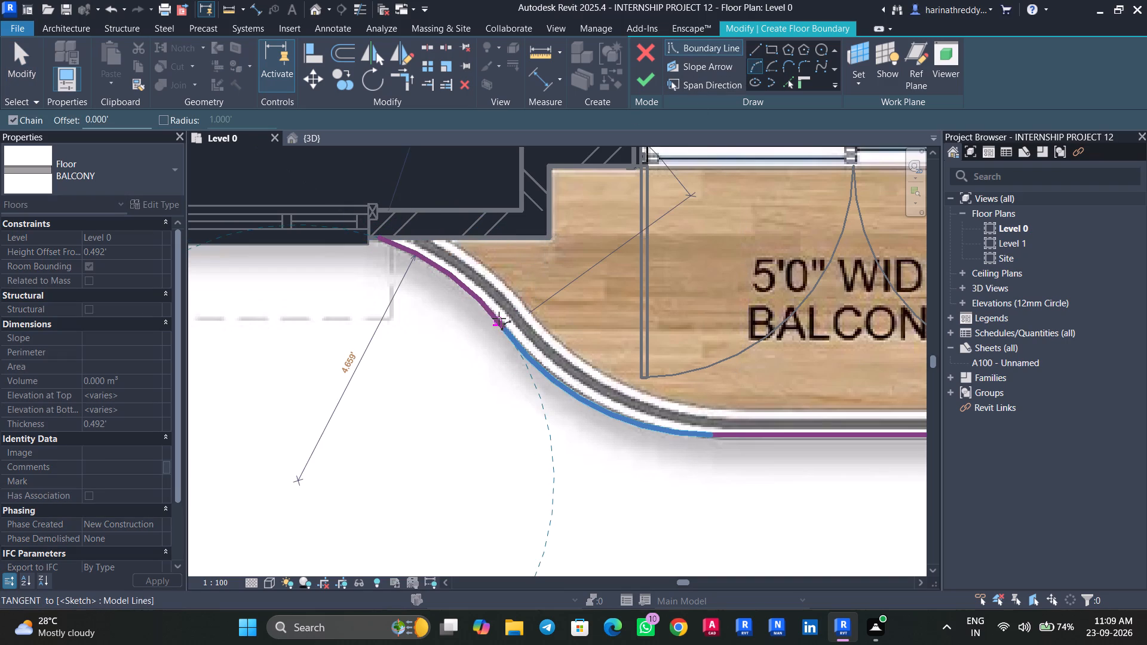
pyautogui.click(492, 317)
pyautogui.press('Escape')
pyautogui.scroll(-10, 458, 365)
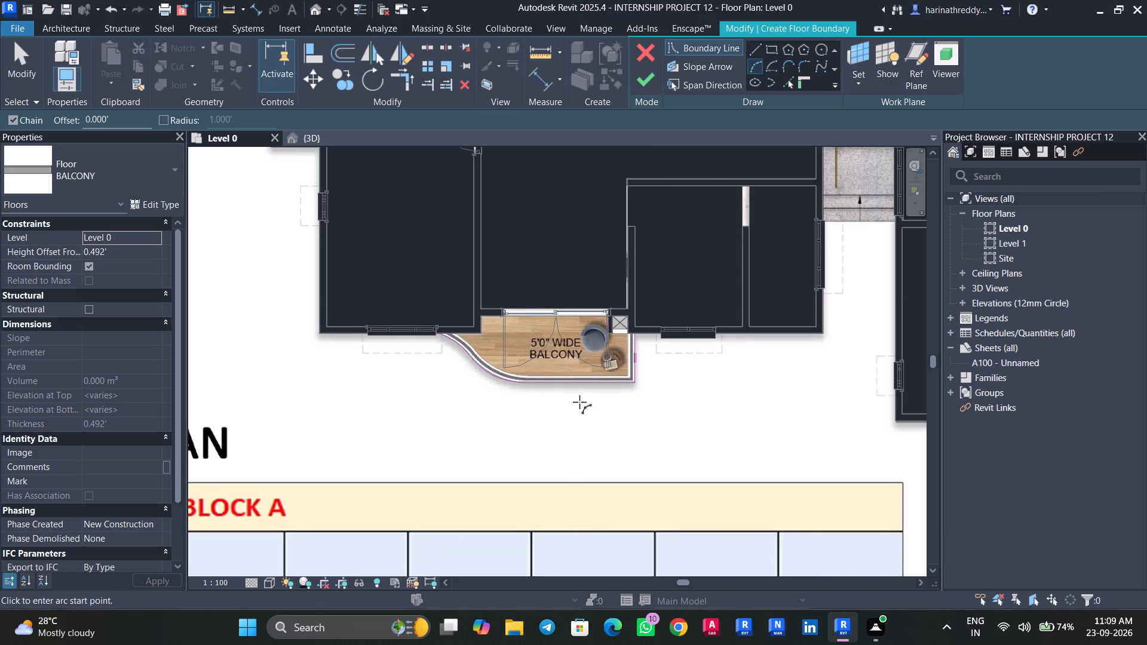
pyautogui.scroll(4, 621, 403)
pyautogui.press('Escape')
pyautogui.press('Escape')
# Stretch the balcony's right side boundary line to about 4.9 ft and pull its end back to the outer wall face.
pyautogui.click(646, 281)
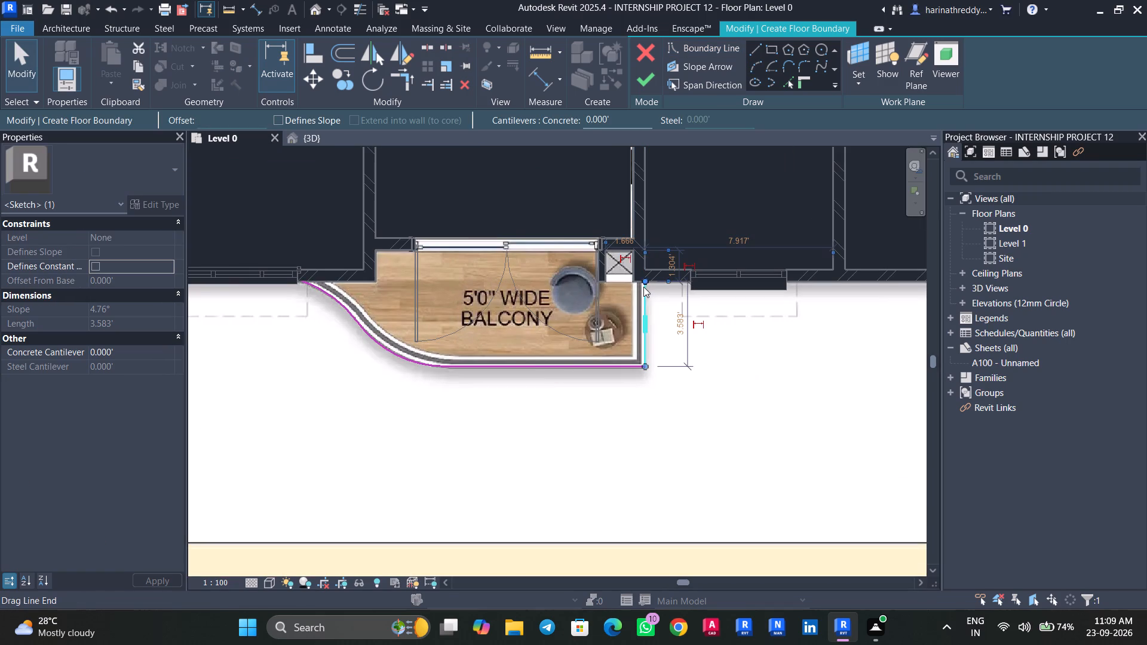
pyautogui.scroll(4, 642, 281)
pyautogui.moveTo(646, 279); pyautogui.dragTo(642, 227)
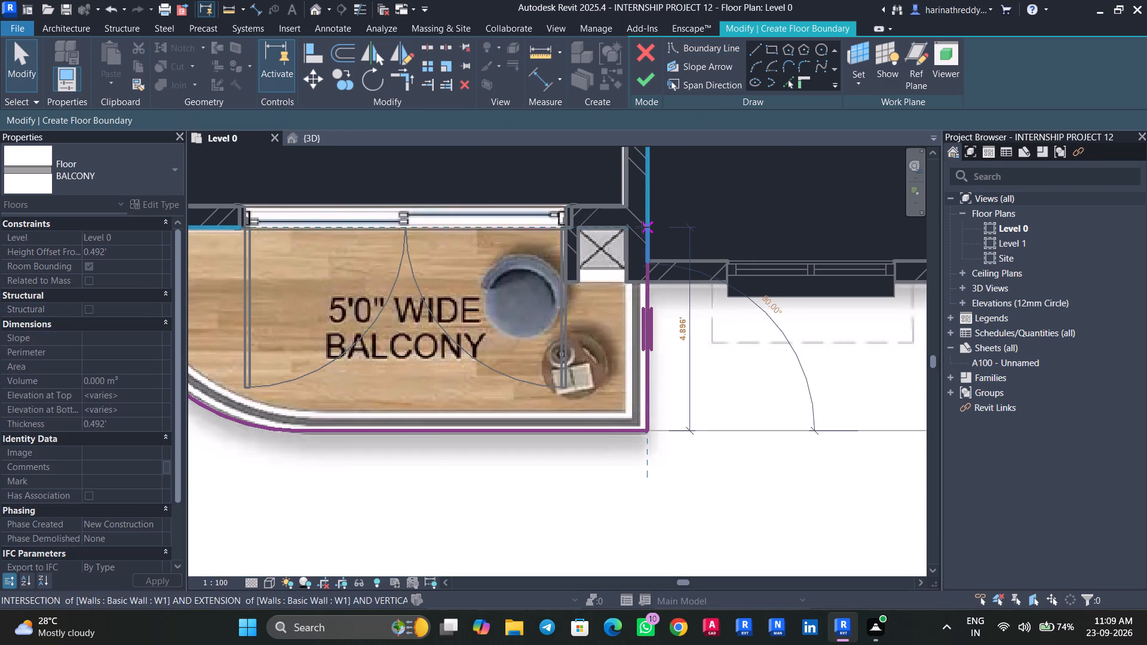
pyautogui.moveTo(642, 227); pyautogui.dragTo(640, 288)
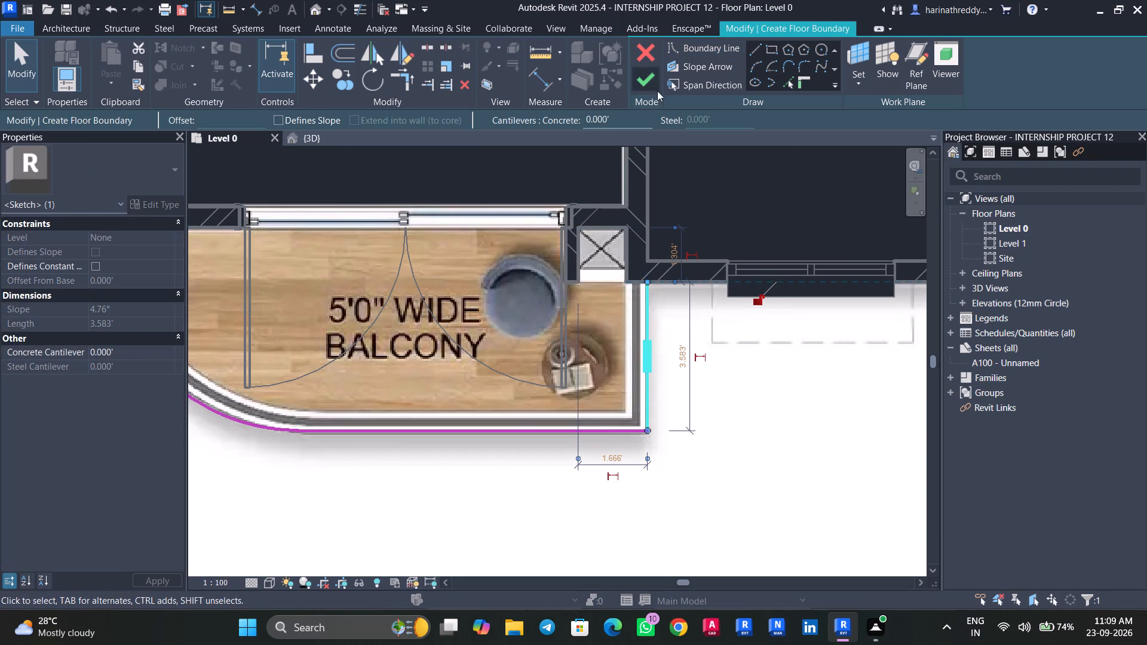
# Close the balcony boundary with straight lines along the wall faces, stepping around the shaft and along the balcony door opening to the upper arc.
pyautogui.click(755, 45)
pyautogui.click(646, 288)
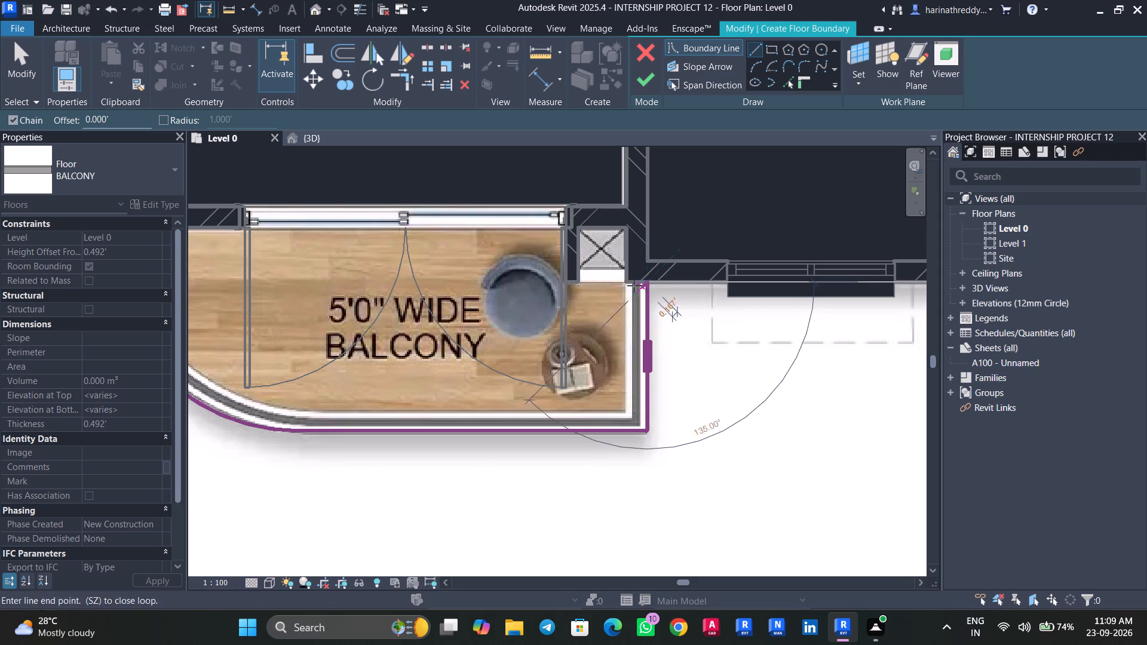
pyautogui.click(564, 287)
pyautogui.click(562, 227)
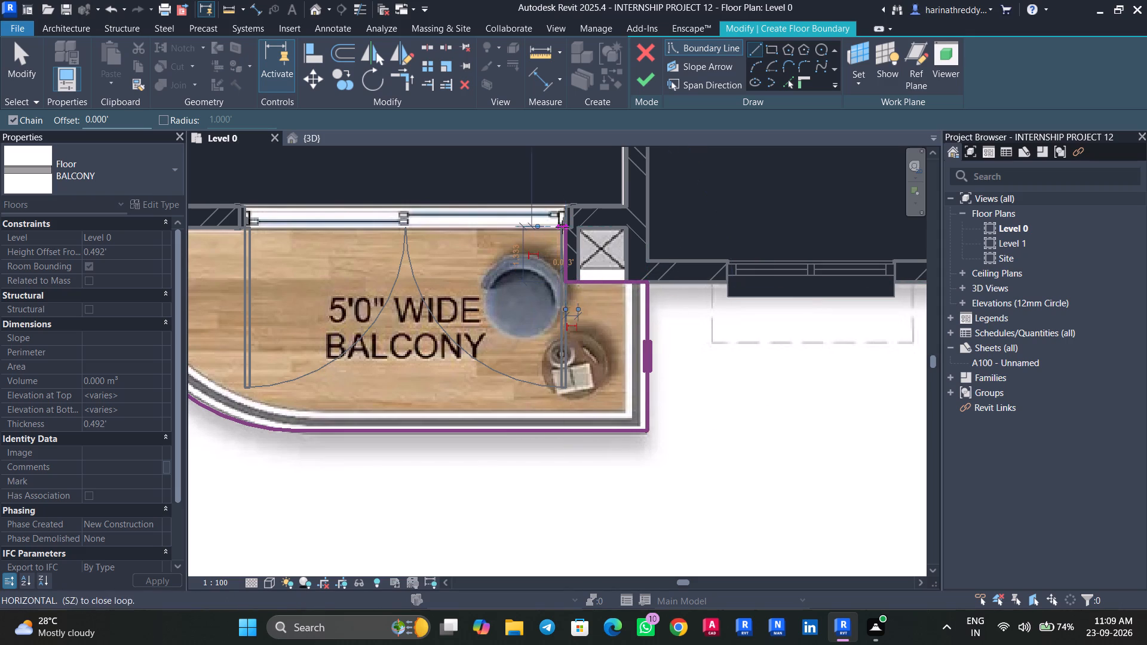
pyautogui.moveTo(562, 227); pyautogui.dragTo(820, 236, button='middle')
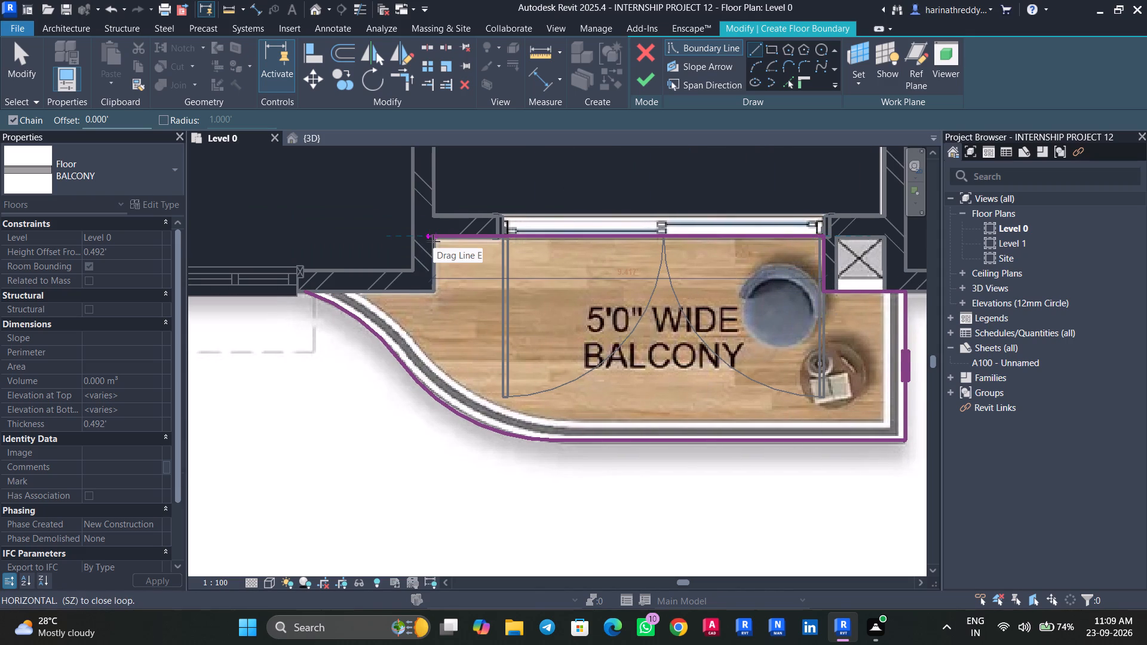
pyautogui.click(437, 239)
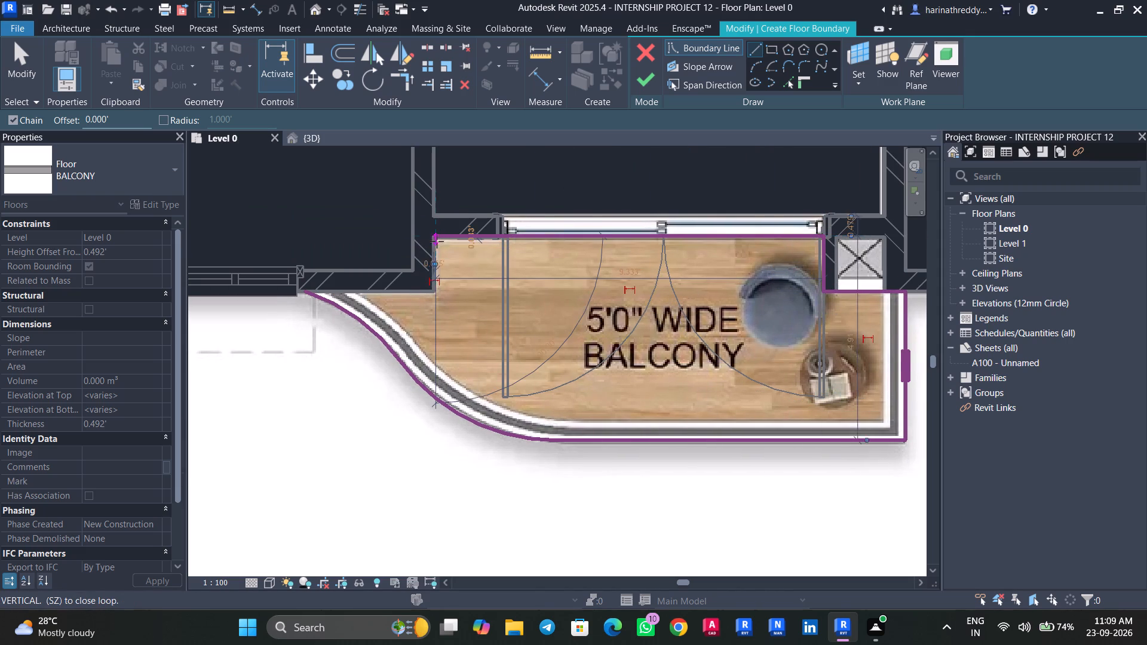
pyautogui.click(437, 293)
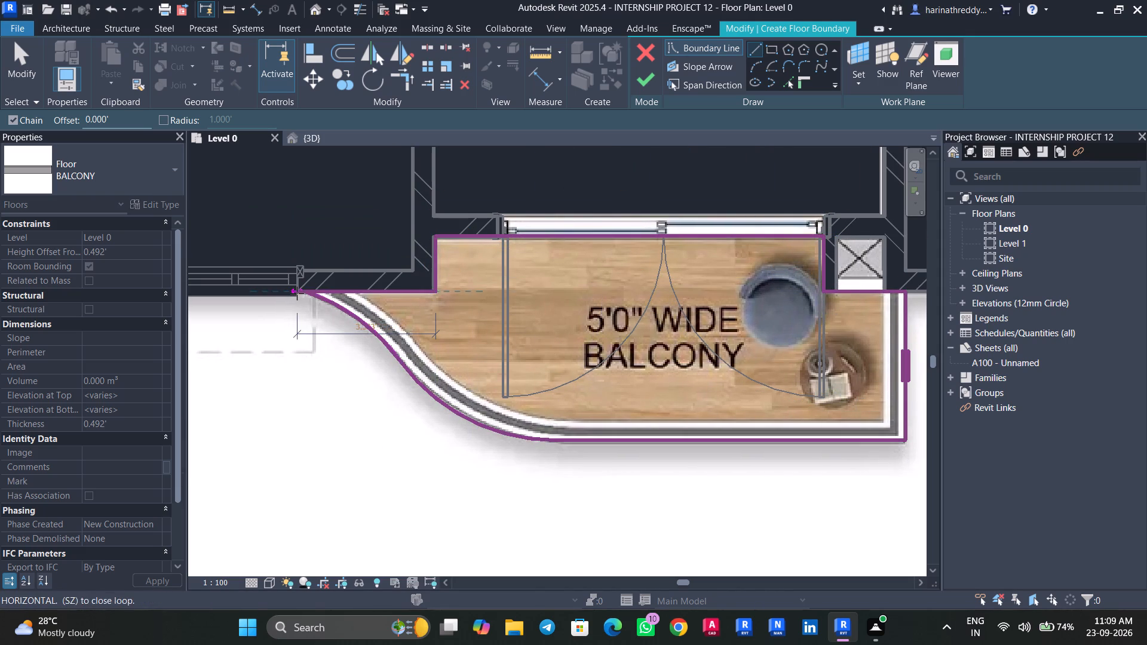
pyautogui.click(303, 290)
pyautogui.press('Escape')
pyautogui.press('Escape')
# Copy the whole balcony boundary loop into the clear space below the 2090sft flat's balcony, about 47.87 ft across and 14.63 ft down.
pyautogui.scroll(-15, 313, 363)
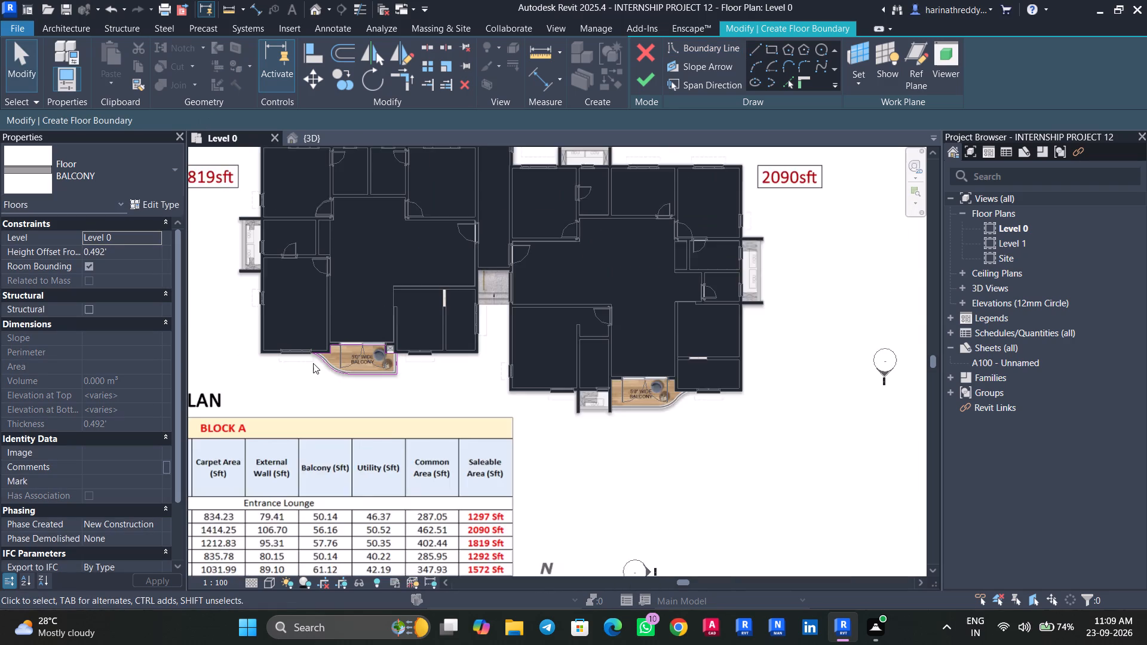
pyautogui.scroll(5, 612, 428)
pyautogui.scroll(2, 535, 420)
pyautogui.scroll(-5, 535, 420)
pyautogui.moveTo(535, 420); pyautogui.dragTo(557, 420, button='middle')
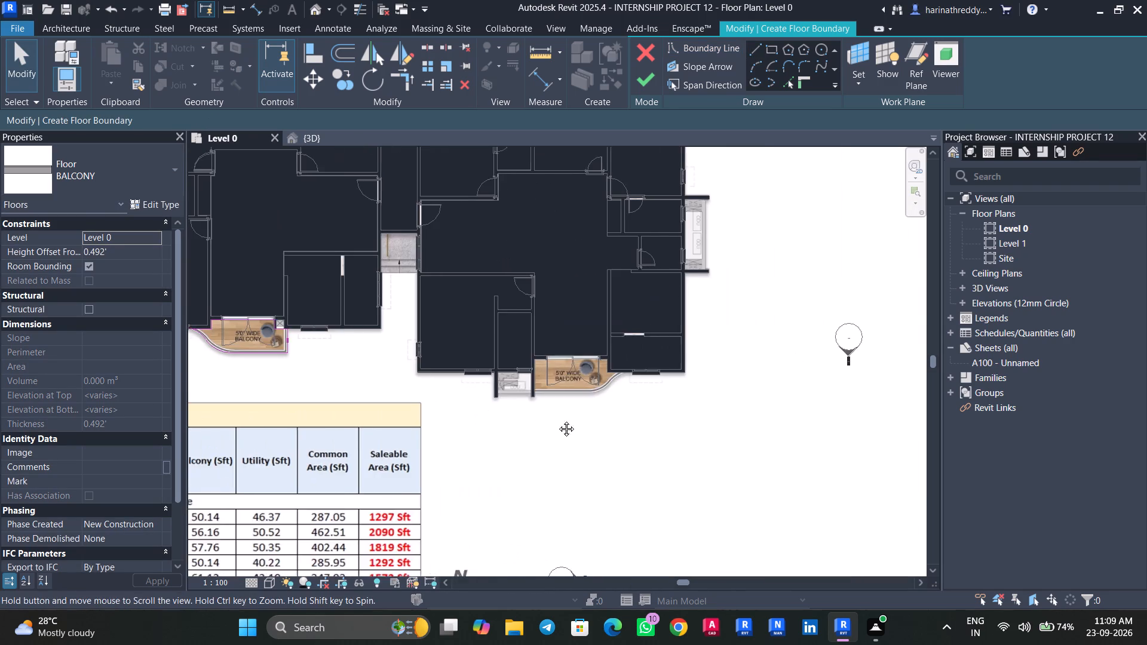
pyautogui.moveTo(557, 420); pyautogui.dragTo(649, 408, button='middle')
pyautogui.scroll(3, 409, 396)
pyautogui.moveTo(393, 369); pyautogui.dragTo(478, 443, button='middle')
pyautogui.scroll(1, 479, 443)
pyautogui.moveTo(501, 429); pyautogui.dragTo(328, 315)
pyautogui.click(346, 78)
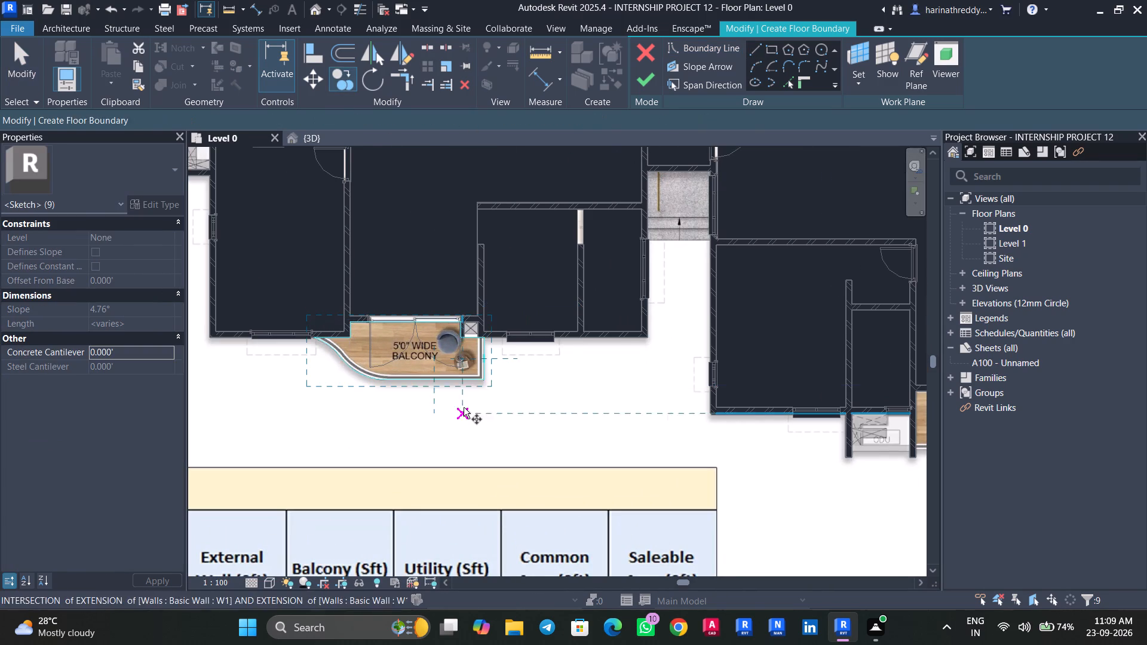
pyautogui.click(482, 374)
pyautogui.moveTo(603, 439); pyautogui.dragTo(367, 279, button='middle')
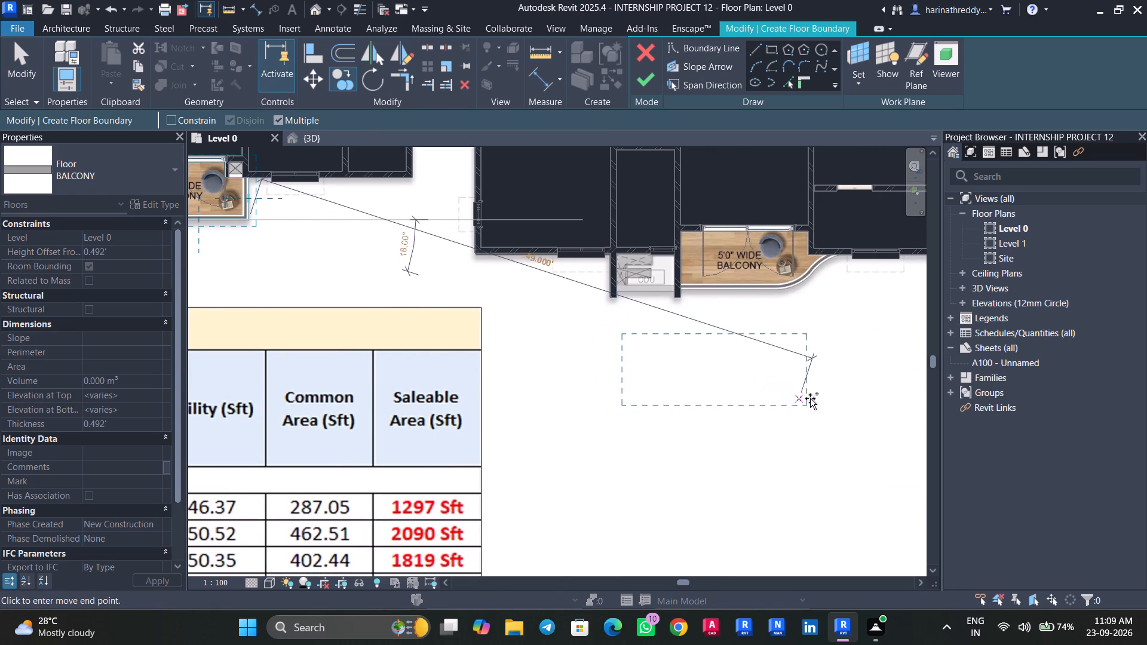
pyautogui.click(820, 389)
pyautogui.press('Escape')
pyautogui.press('Escape')
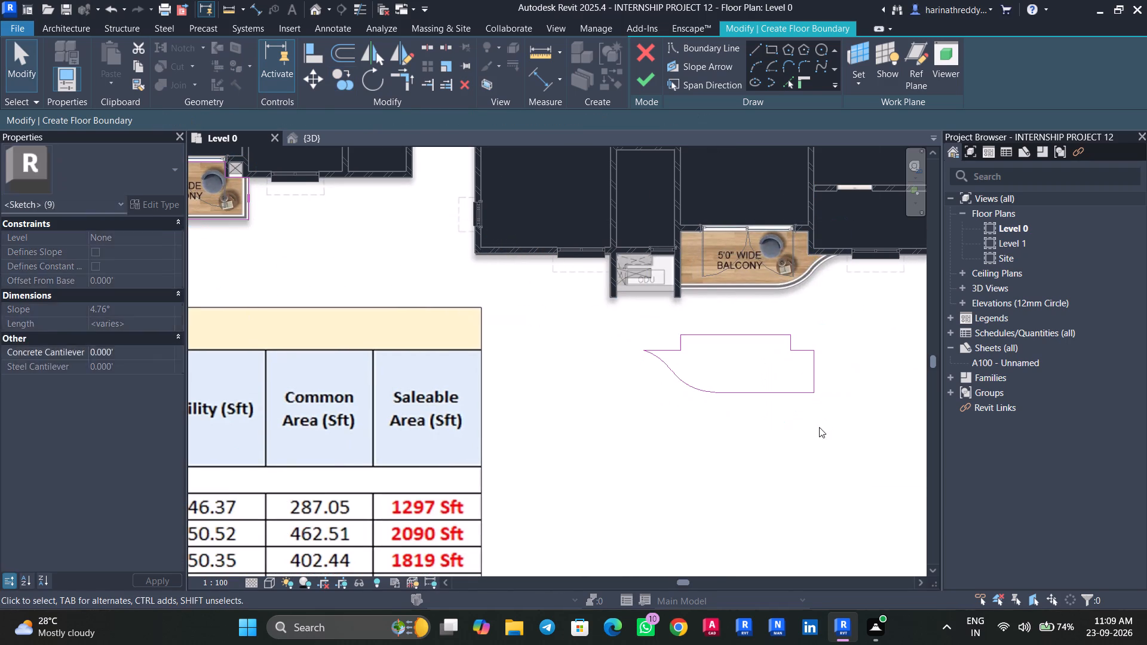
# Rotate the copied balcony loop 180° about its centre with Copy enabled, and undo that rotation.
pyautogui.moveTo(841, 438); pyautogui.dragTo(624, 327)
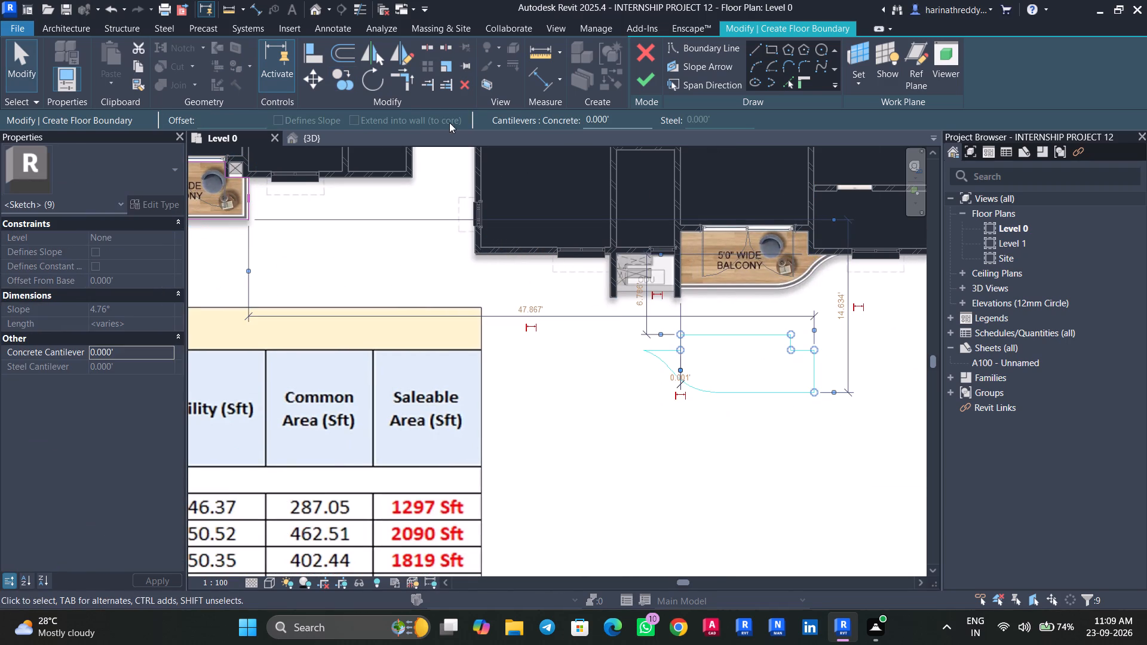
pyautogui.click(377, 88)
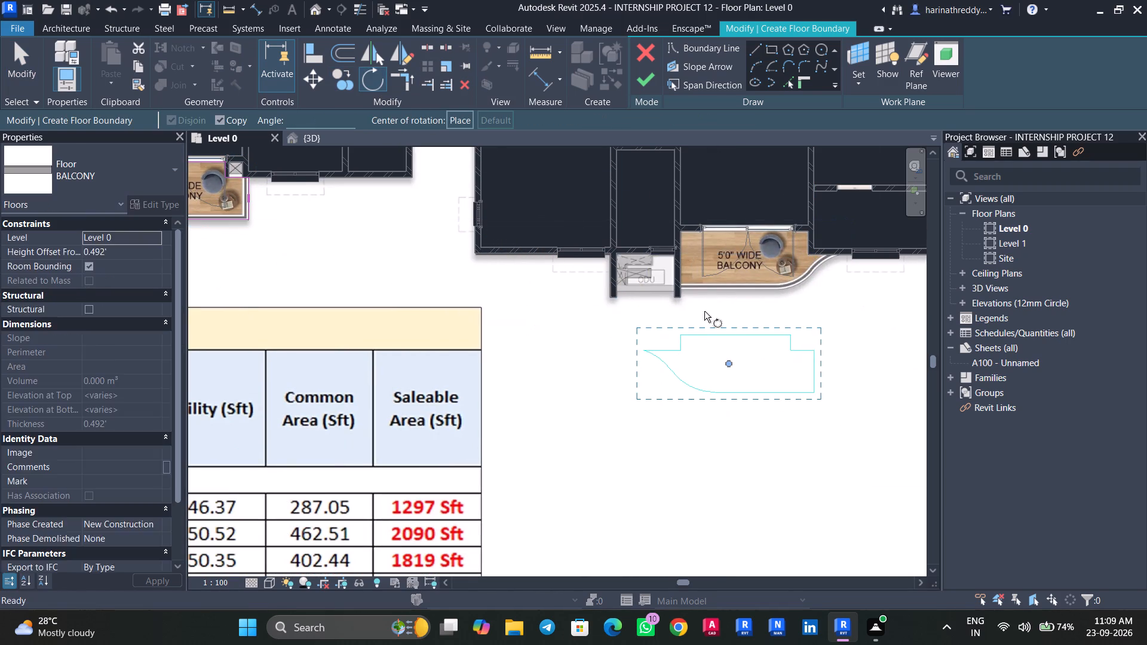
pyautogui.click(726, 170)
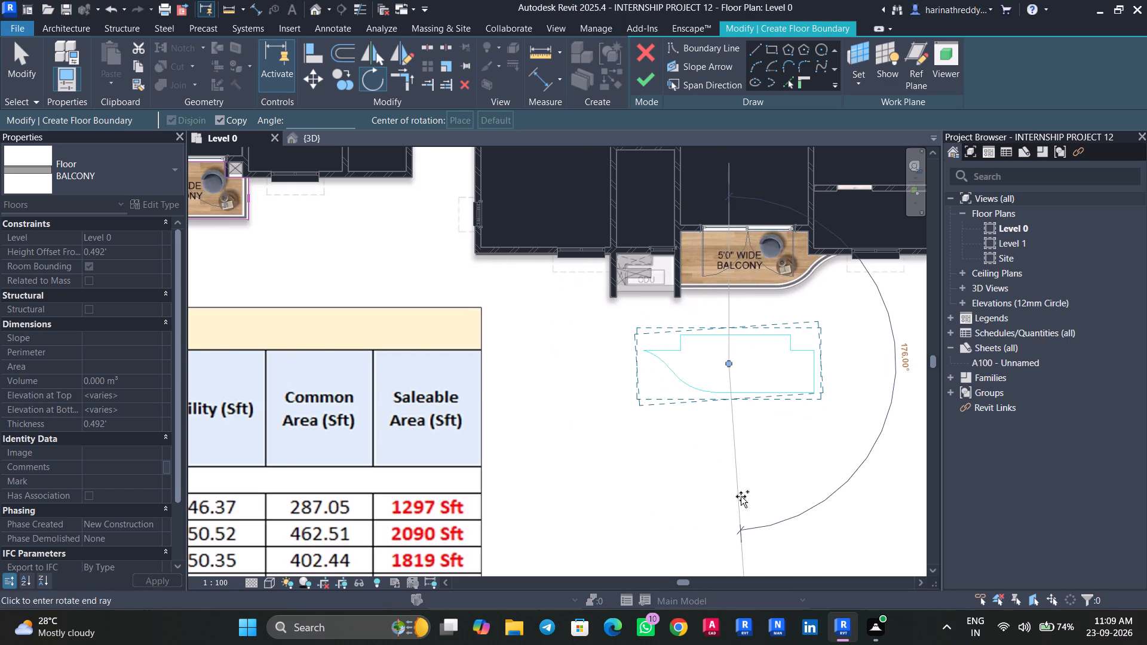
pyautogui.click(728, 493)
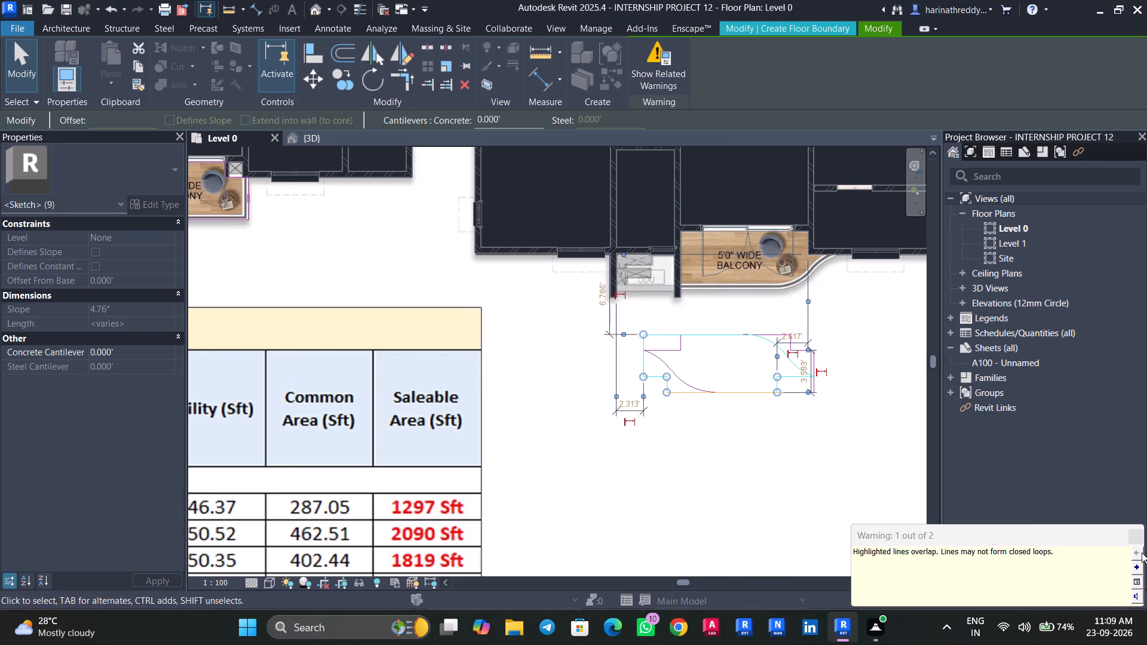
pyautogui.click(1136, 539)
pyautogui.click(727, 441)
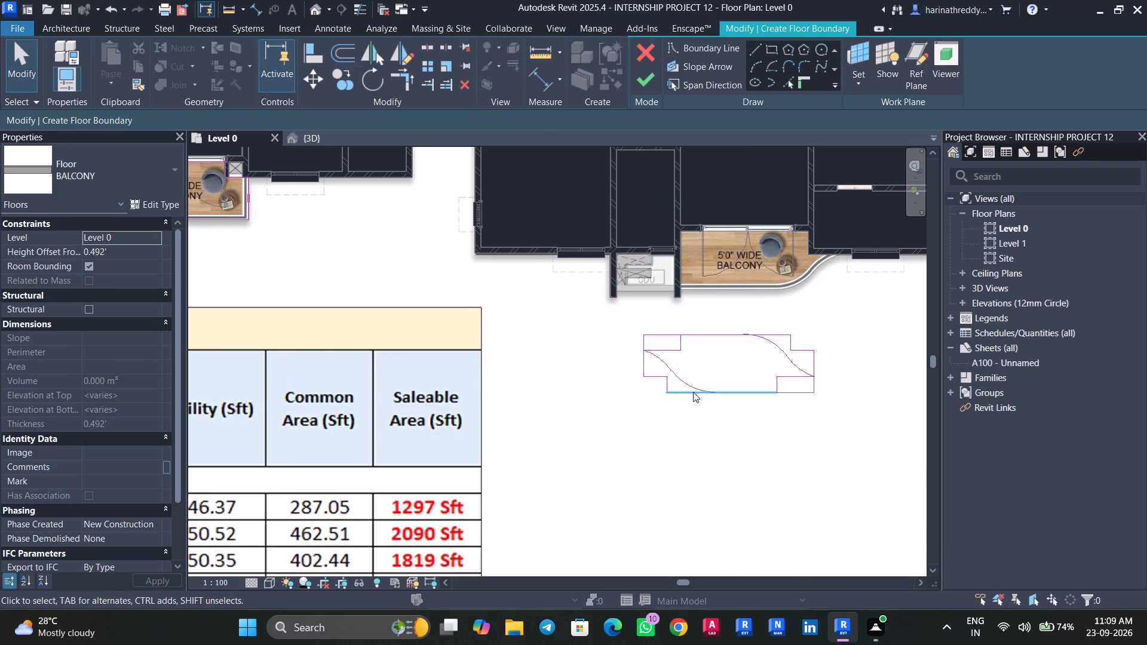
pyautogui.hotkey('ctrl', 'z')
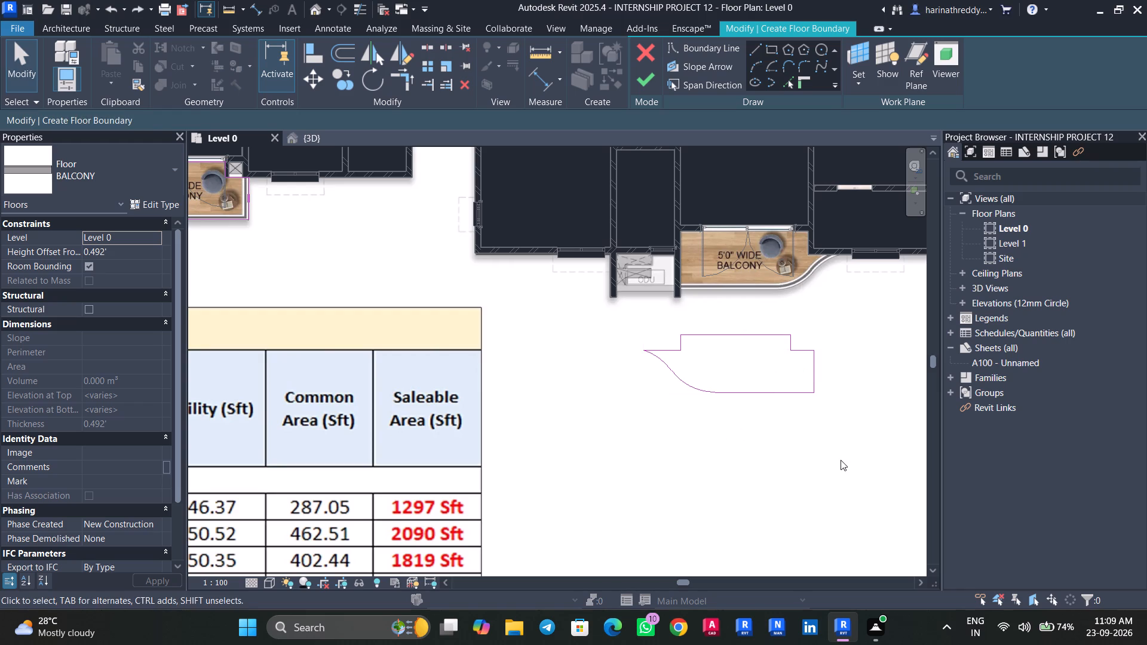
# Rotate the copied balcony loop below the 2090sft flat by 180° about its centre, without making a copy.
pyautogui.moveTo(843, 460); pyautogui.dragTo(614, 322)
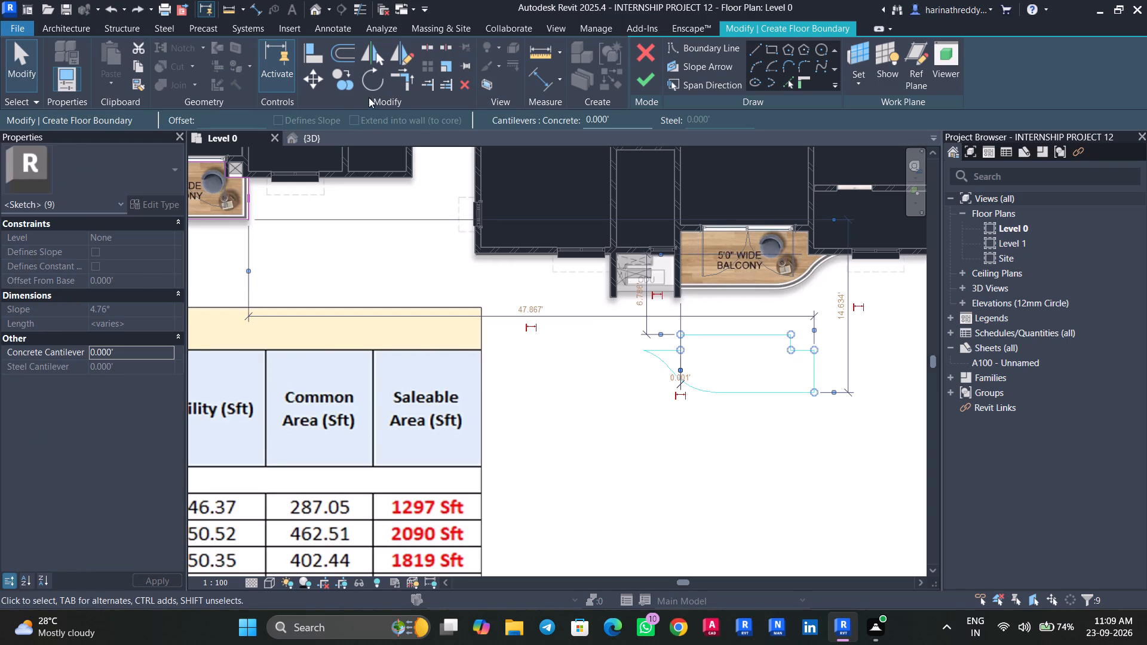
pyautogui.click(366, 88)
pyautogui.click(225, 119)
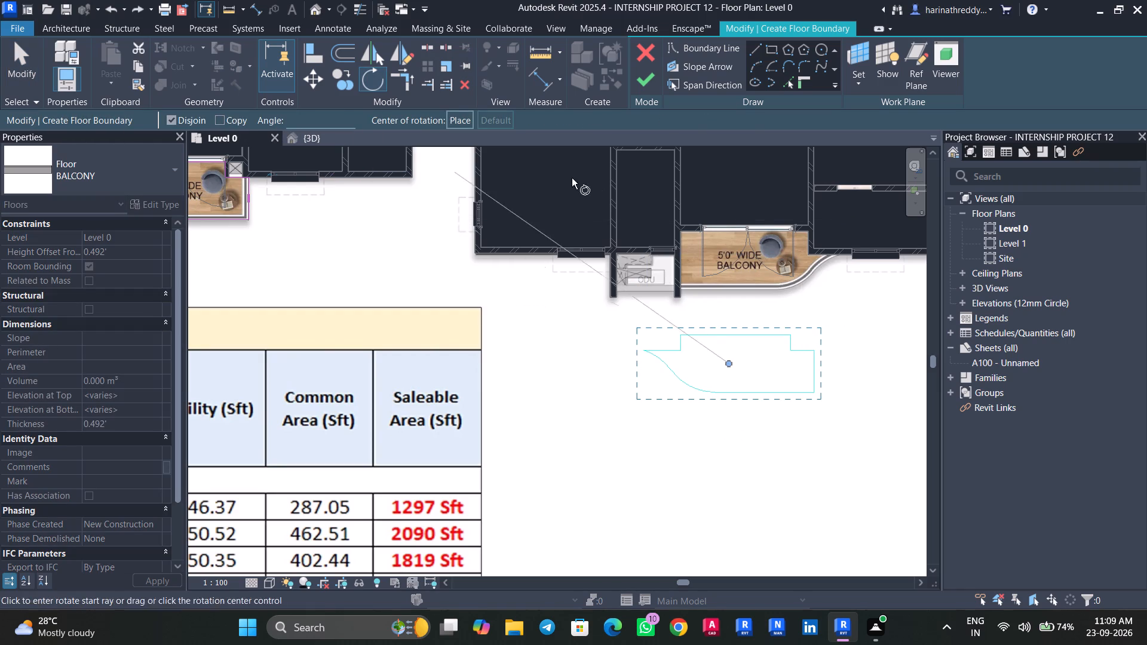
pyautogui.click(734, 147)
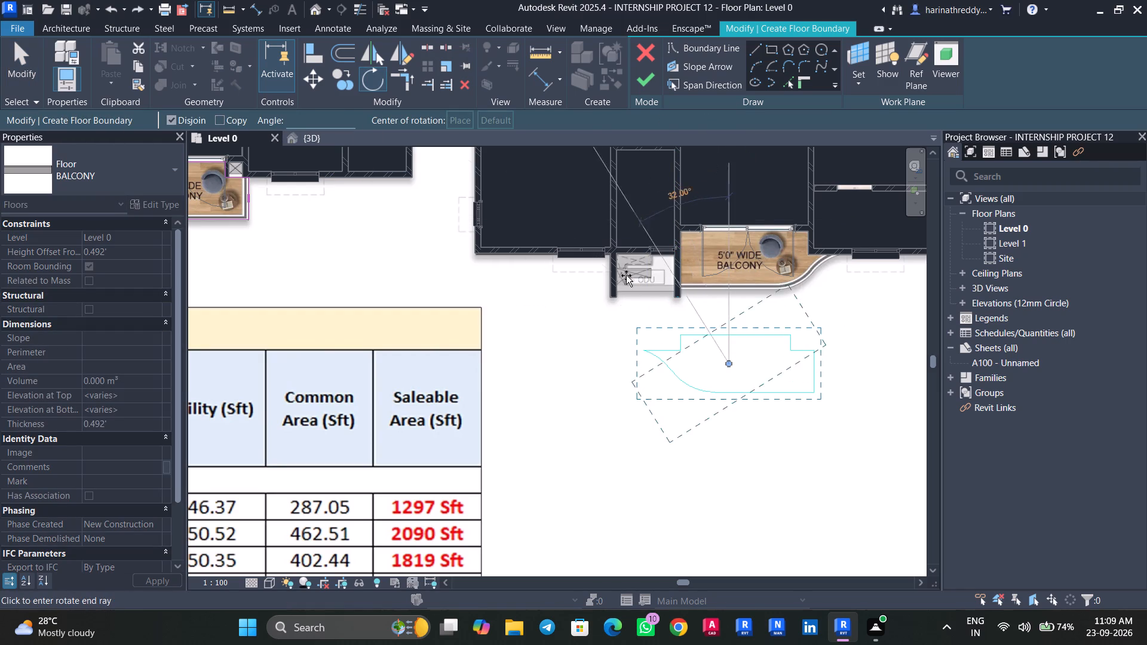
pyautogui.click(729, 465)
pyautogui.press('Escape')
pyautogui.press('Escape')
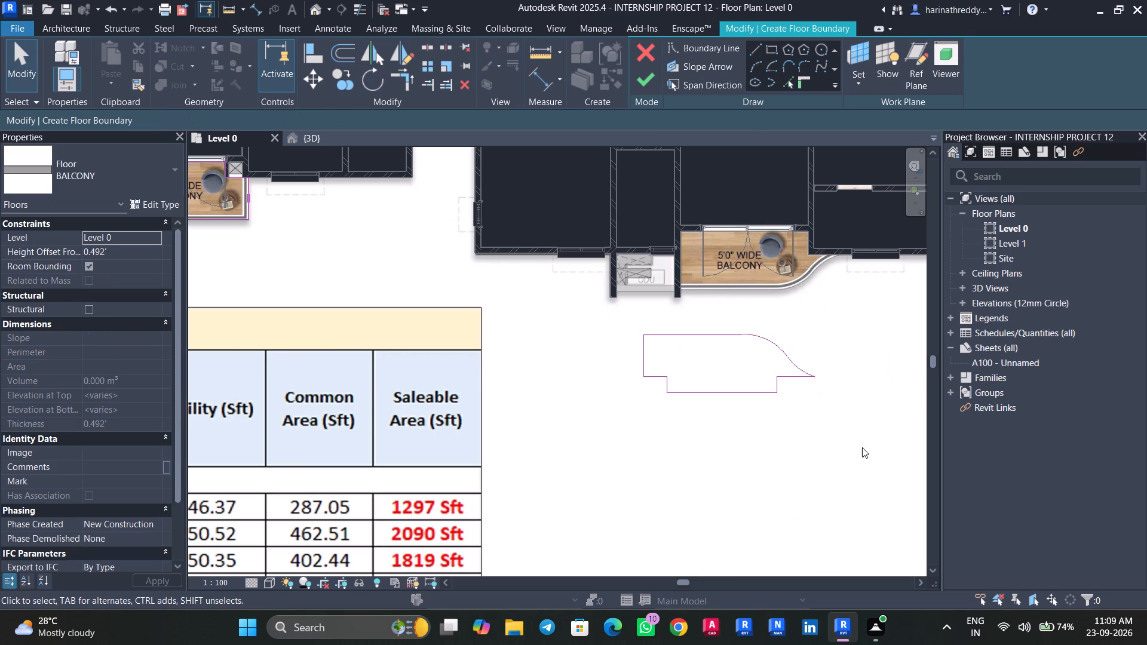
# Delete the whole rotated boundary loop from the clear space below the 2090sft flat's balcony.
pyautogui.moveTo(863, 437); pyautogui.dragTo(612, 285)
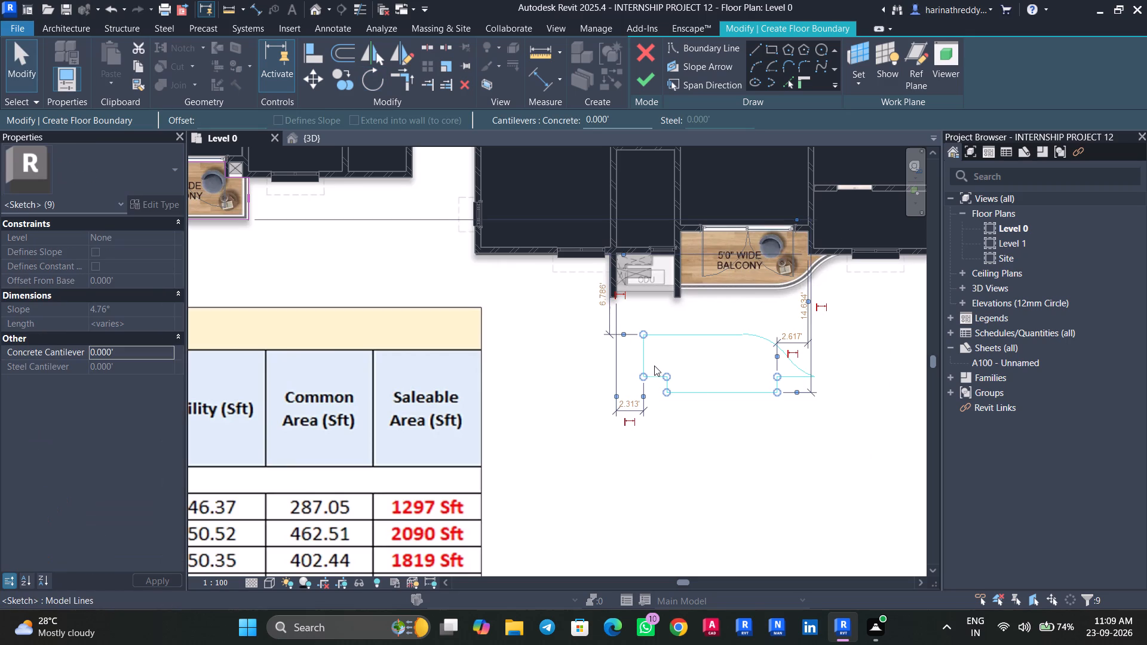
pyautogui.scroll(4, 692, 425)
pyautogui.moveTo(690, 425); pyautogui.dragTo(516, 502, button='middle')
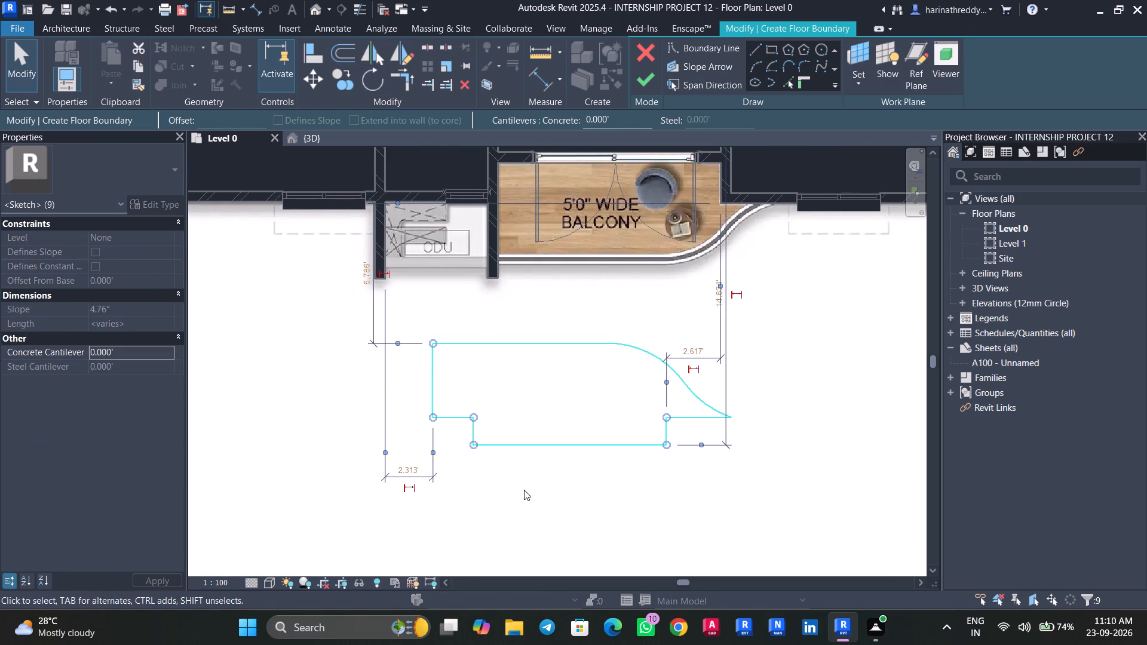
pyautogui.scroll(-15, 524, 489)
pyautogui.moveTo(579, 320); pyautogui.dragTo(612, 457, button='middle')
pyautogui.moveTo(609, 432); pyautogui.dragTo(627, 488, button='middle')
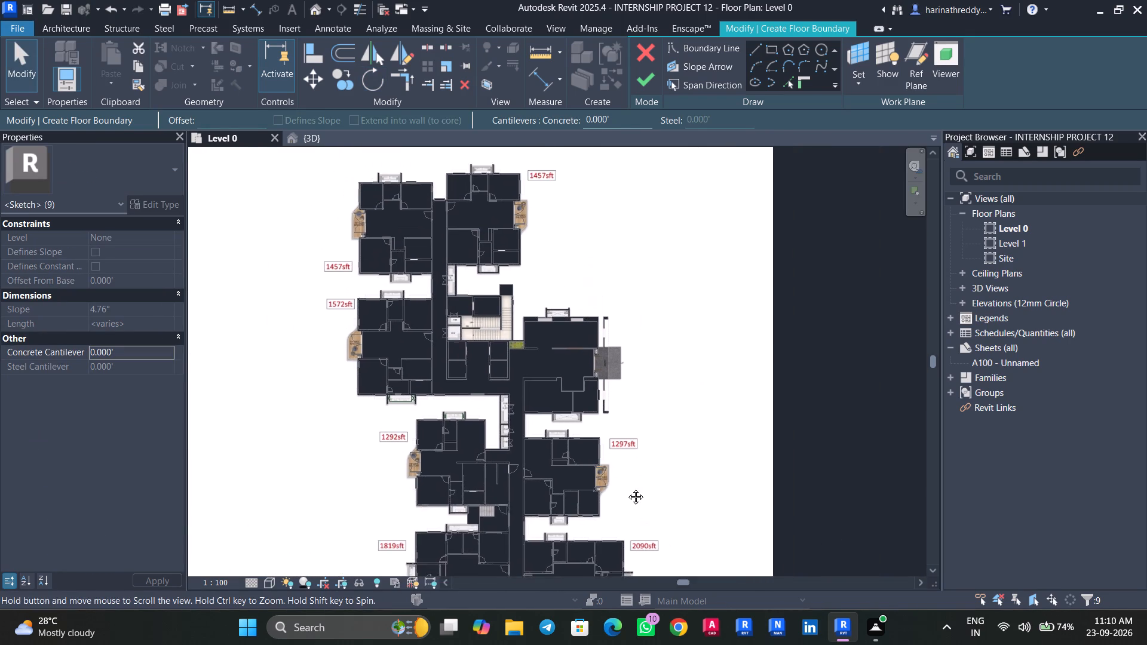
pyautogui.moveTo(627, 488); pyautogui.dragTo(637, 182, button='middle')
pyautogui.scroll(10, 566, 400)
pyautogui.moveTo(604, 374); pyautogui.dragTo(594, 456, button='middle')
pyautogui.press('Escape')
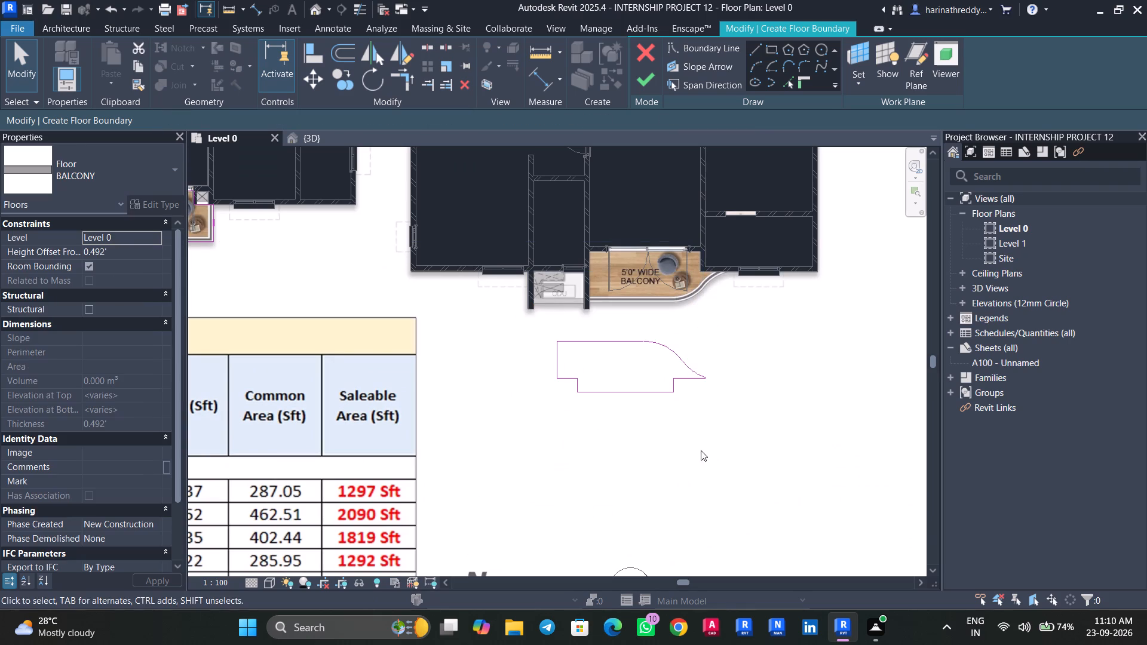
pyautogui.moveTo(710, 450); pyautogui.dragTo(501, 320)
pyautogui.press('Delete')
# Draw the 2090sft balcony's side boundary line along the ODU-side wall face, from the inner corner to the railing's outer edge.
pyautogui.scroll(5, 614, 252)
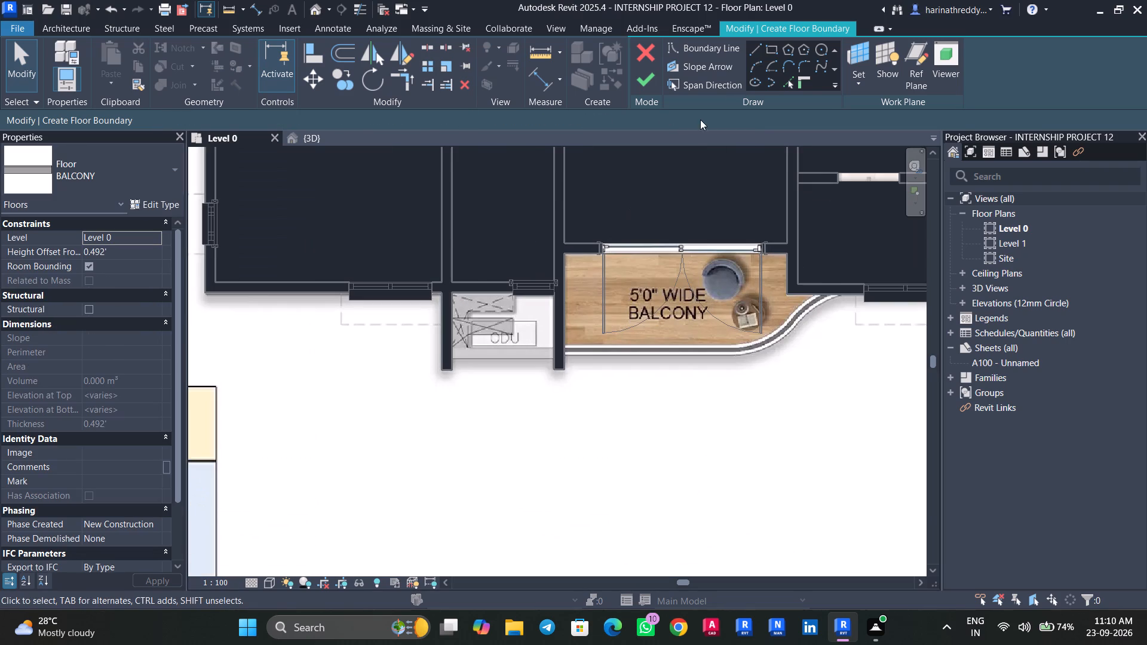
pyautogui.click(756, 48)
pyautogui.click(563, 256)
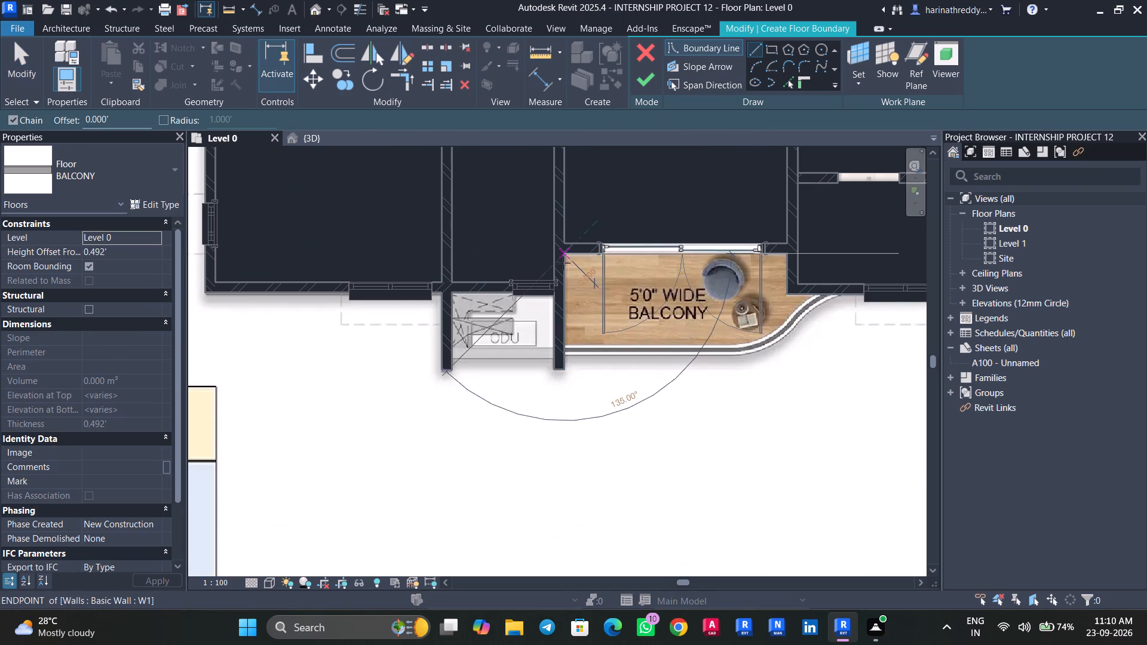
pyautogui.scroll(6, 564, 348)
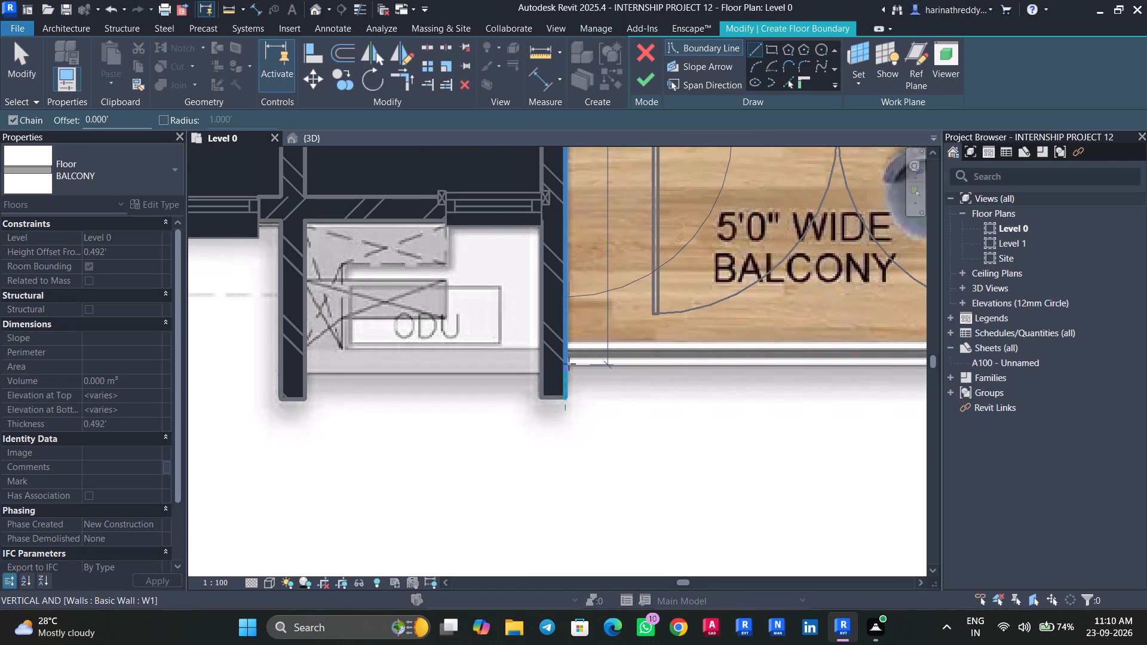
pyautogui.click(567, 364)
pyautogui.press('Escape')
pyautogui.press('Escape')
pyautogui.moveTo(587, 379); pyautogui.dragTo(391, 550, button='middle')
pyautogui.scroll(-1, 443, 444)
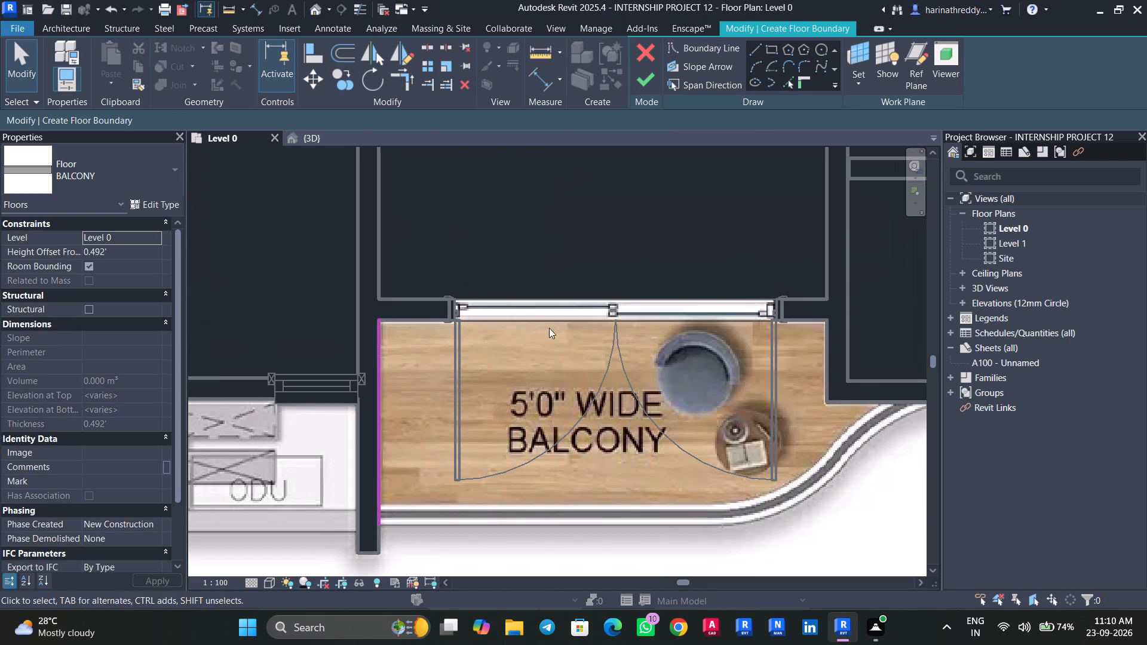
# Draw boundary lines about 10.78 ft along the balcony door opening, down the wall face, and along the outer wall to the railing's curved end.
pyautogui.click(750, 54)
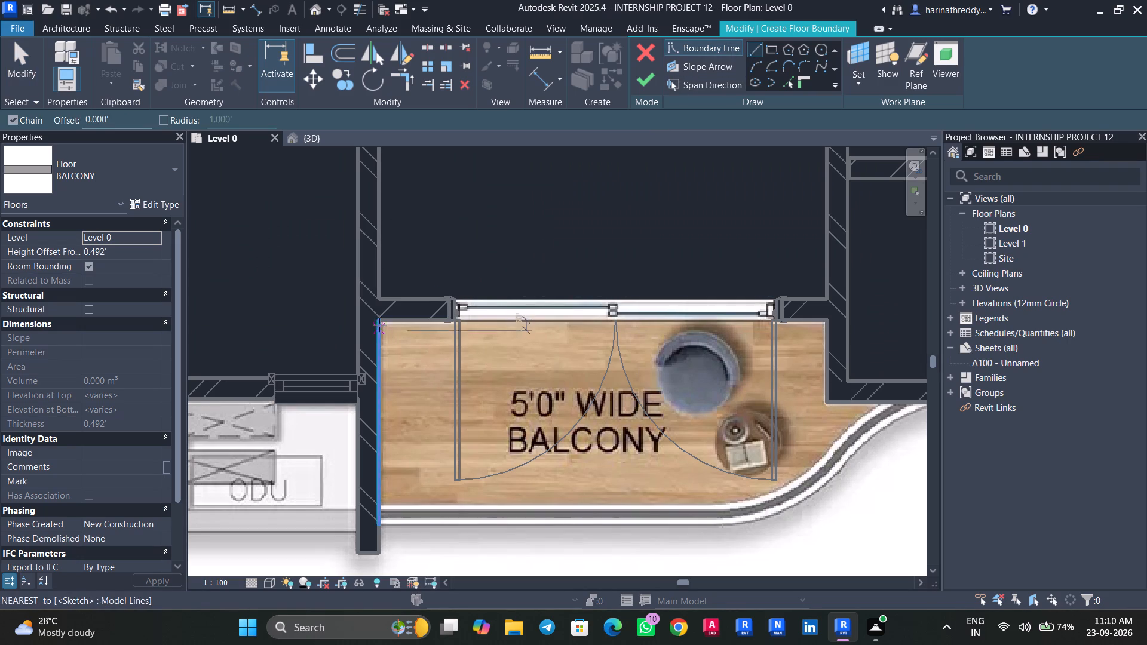
pyautogui.click(377, 322)
pyautogui.click(824, 324)
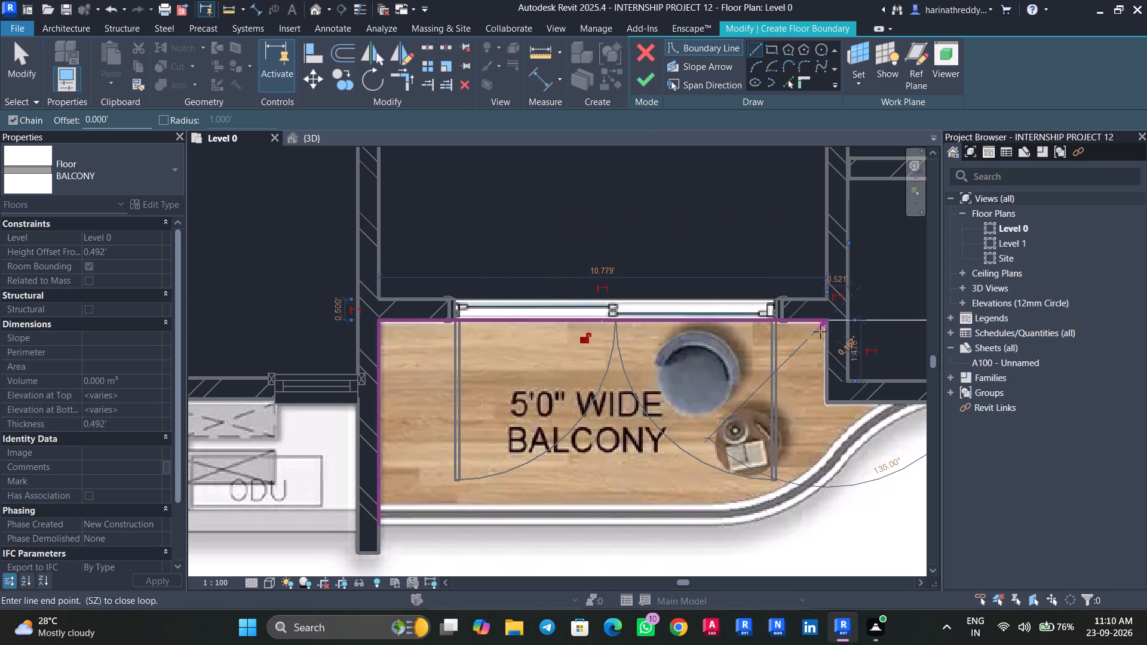
pyautogui.click(823, 405)
pyautogui.moveTo(882, 406); pyautogui.dragTo(706, 398, button='middle')
pyautogui.click(751, 395)
pyautogui.press('Escape')
pyautogui.press('Escape')
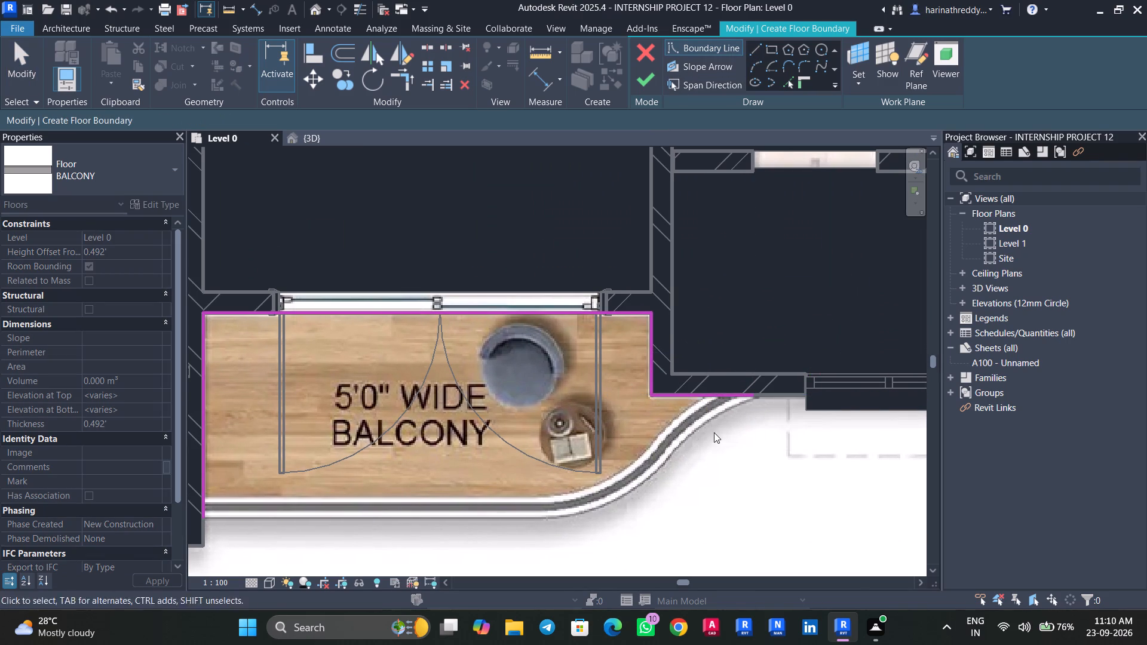
# Draw a straight boundary line along the railing's outer edge from the side line's end to the start of the curve.
pyautogui.moveTo(716, 432); pyautogui.dragTo(789, 372, button='middle')
pyautogui.click(755, 45)
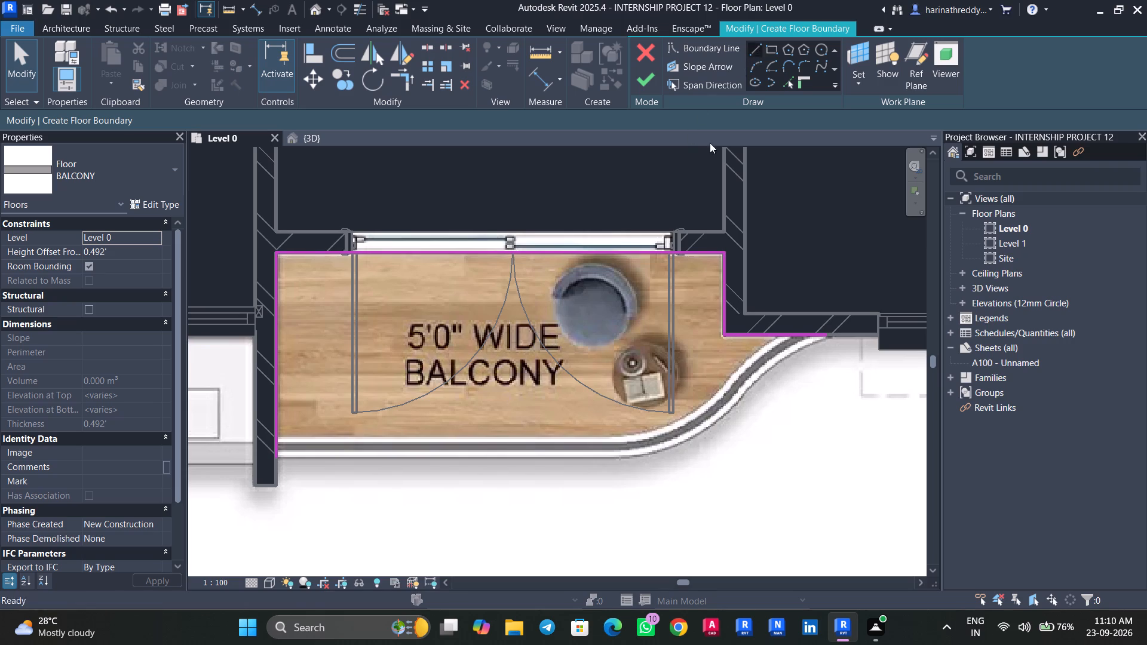
pyautogui.click(277, 456)
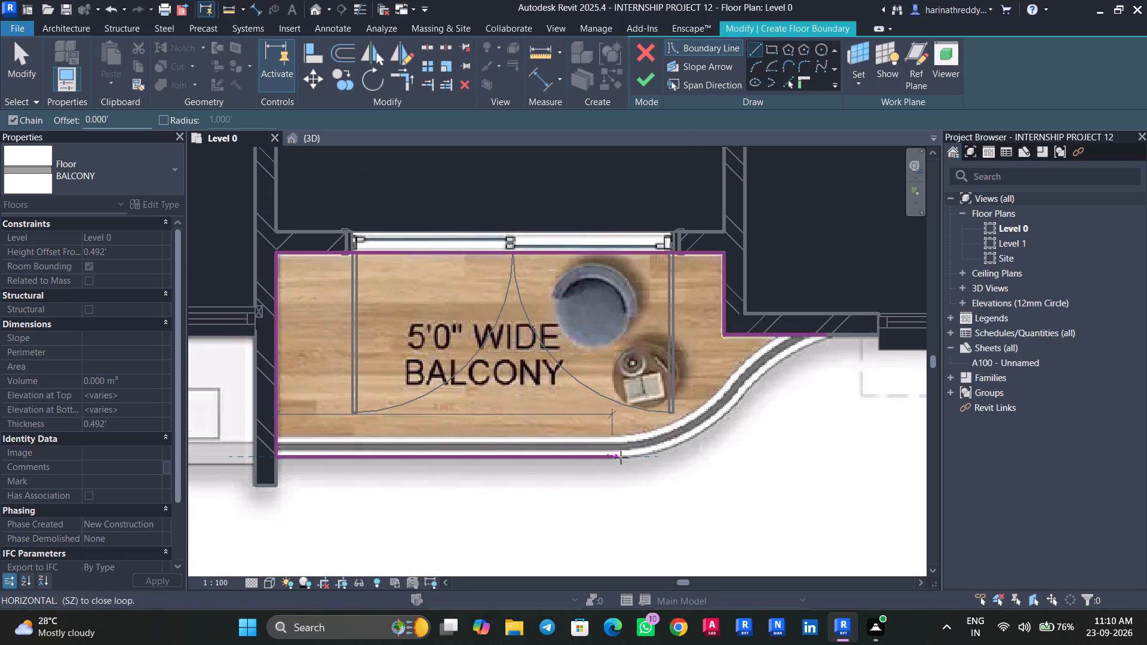
pyautogui.click(631, 453)
pyautogui.press('Escape')
pyautogui.press('Escape')
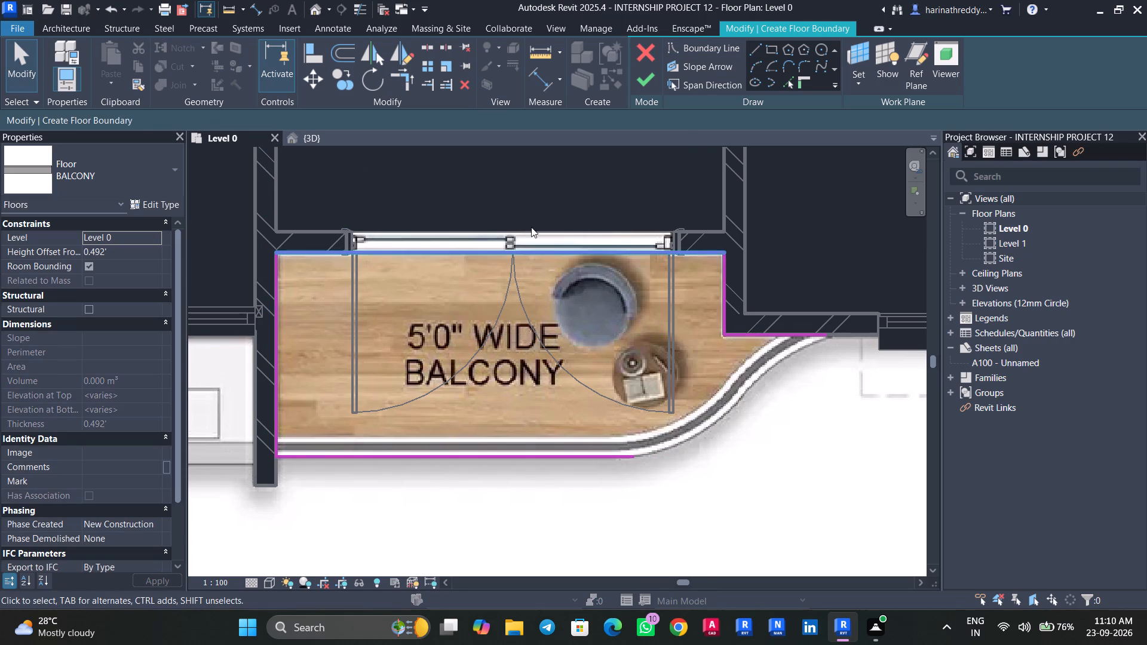
# Draw an arc boundary from the outer straight line's end along the first bend of the curved railing.
pyautogui.click(756, 64)
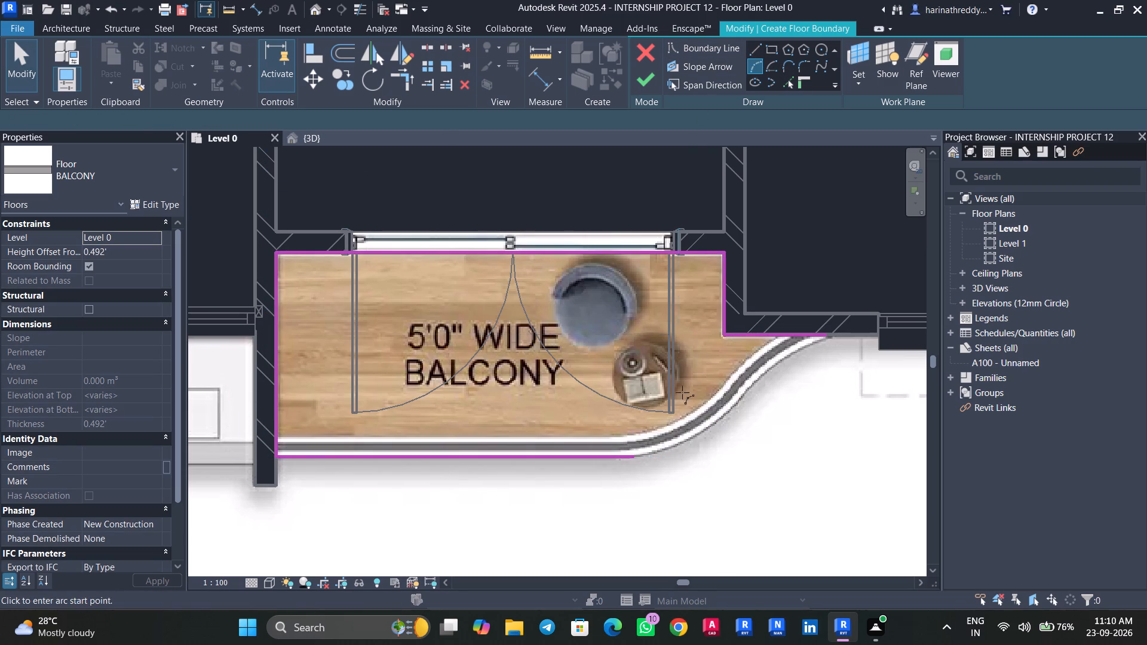
pyautogui.click(634, 453)
pyautogui.click(735, 400)
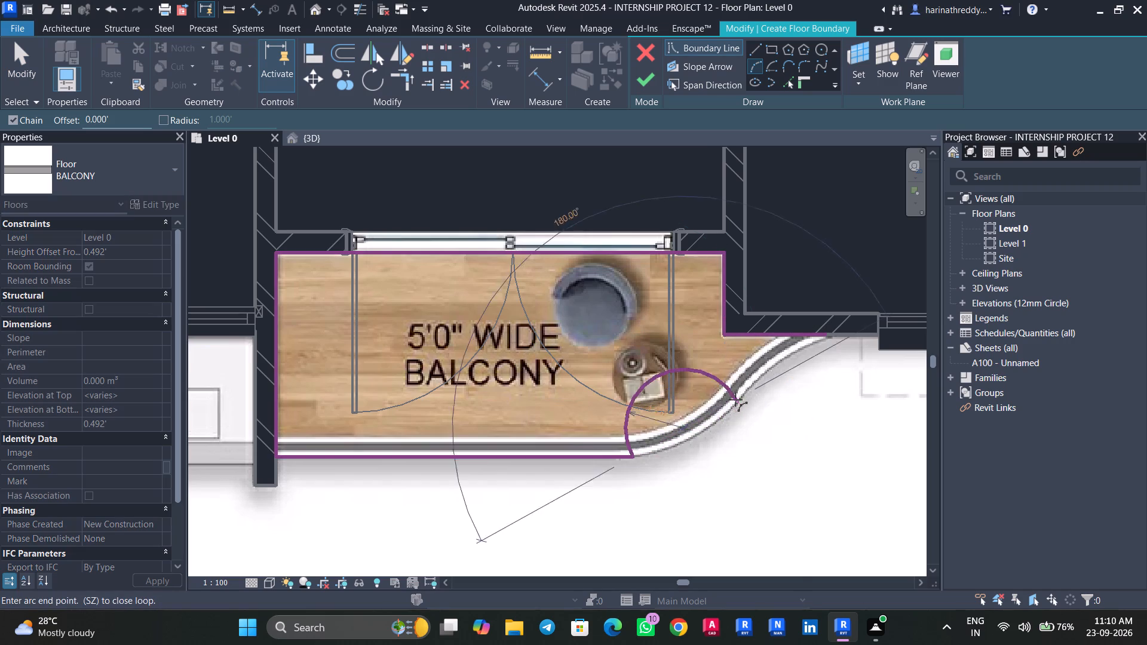
pyautogui.click(721, 411)
pyautogui.press('Escape')
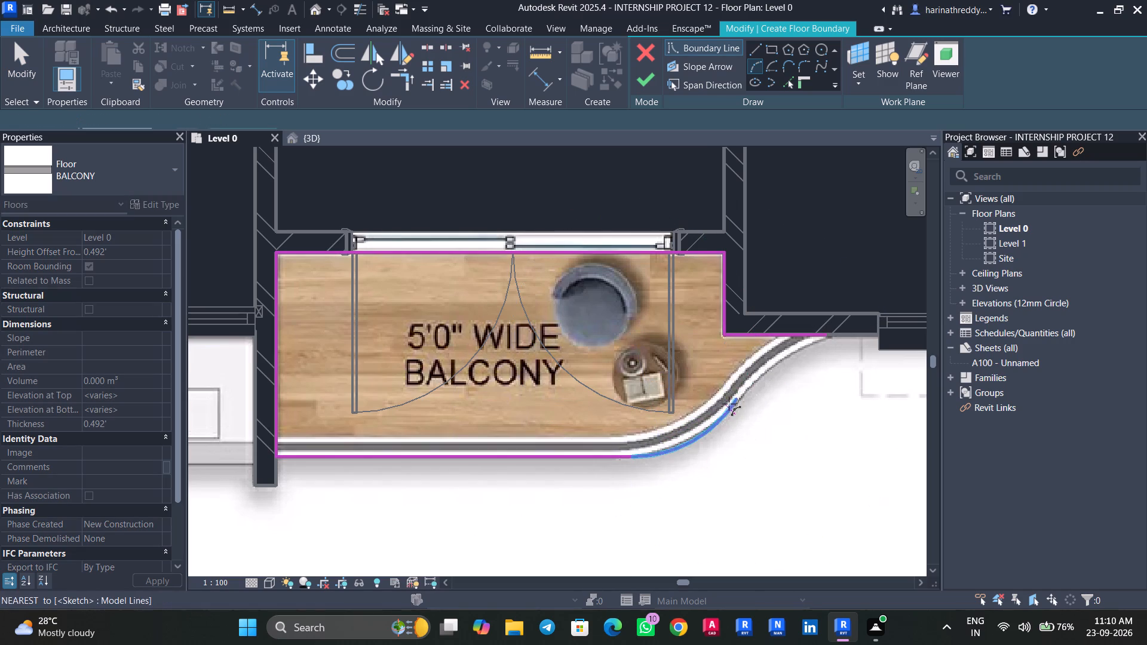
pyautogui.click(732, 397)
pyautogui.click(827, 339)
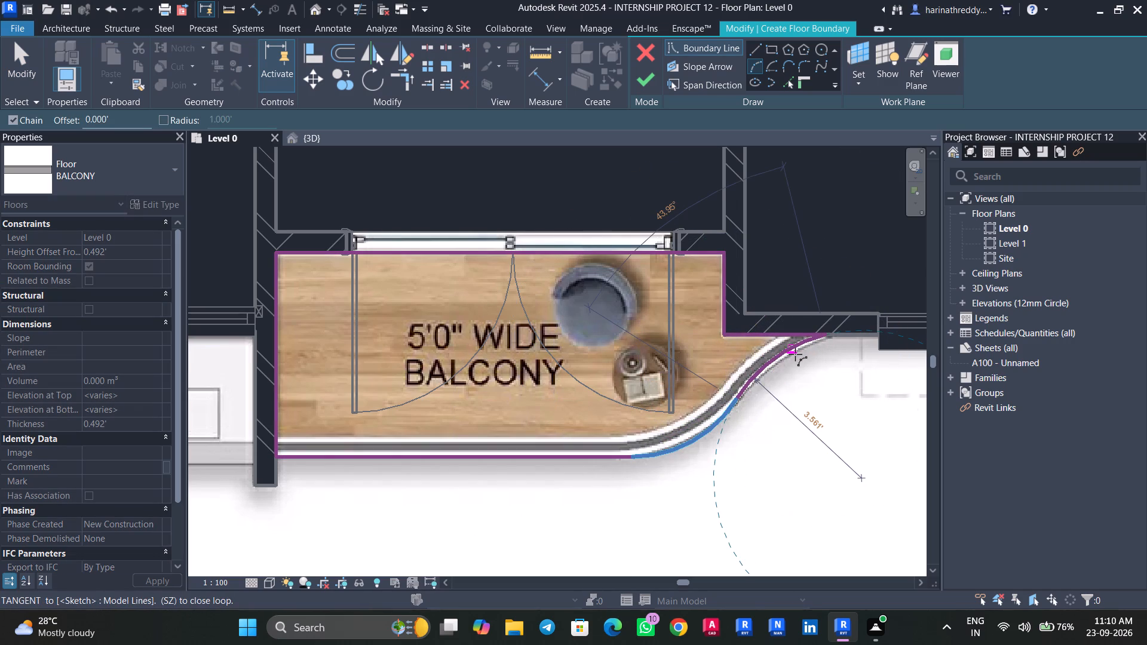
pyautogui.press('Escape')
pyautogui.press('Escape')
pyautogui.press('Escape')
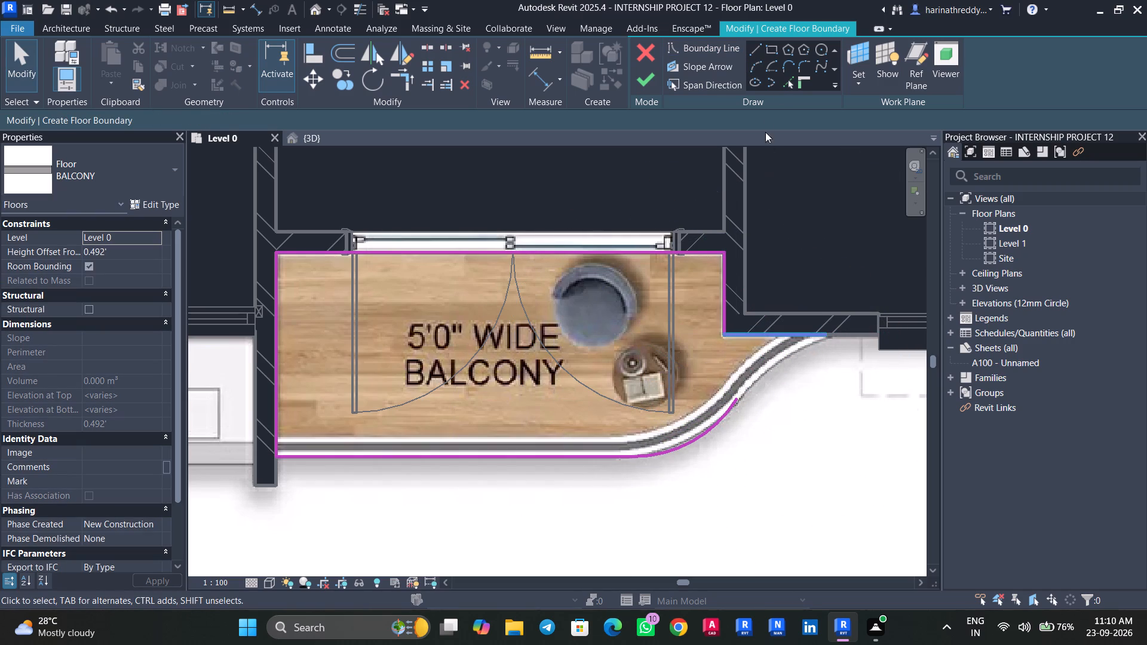
# Draw a second arc of about 3.56 ft radius from the first arc's end to the boundary line's end at the outer wall face.
pyautogui.click(757, 64)
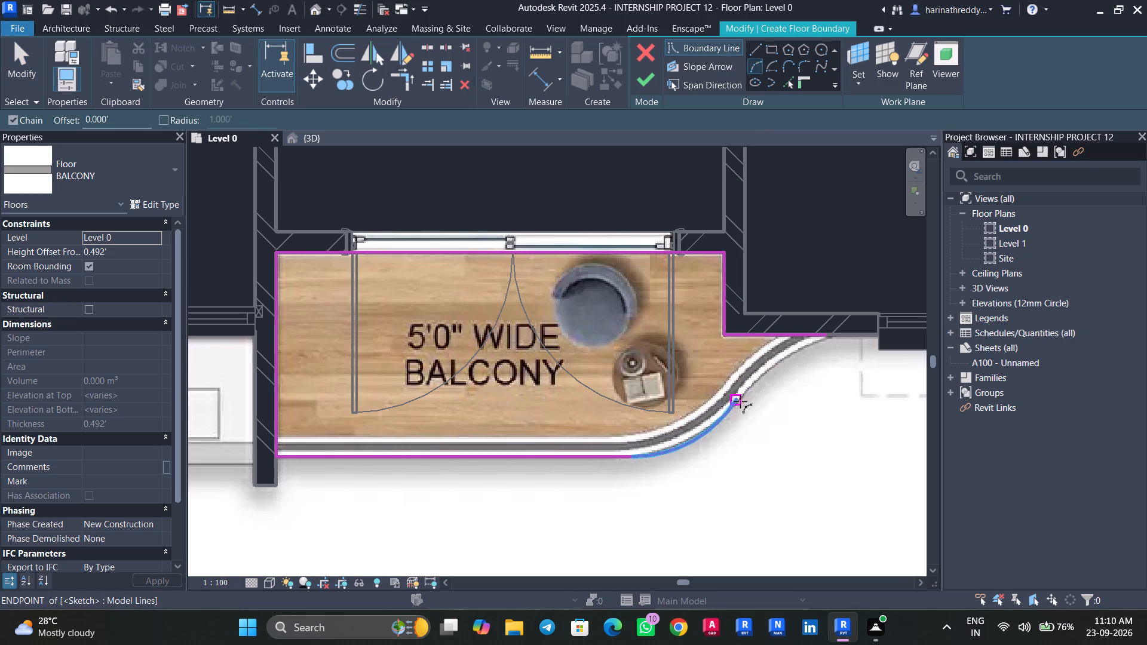
pyautogui.click(739, 401)
pyautogui.click(823, 333)
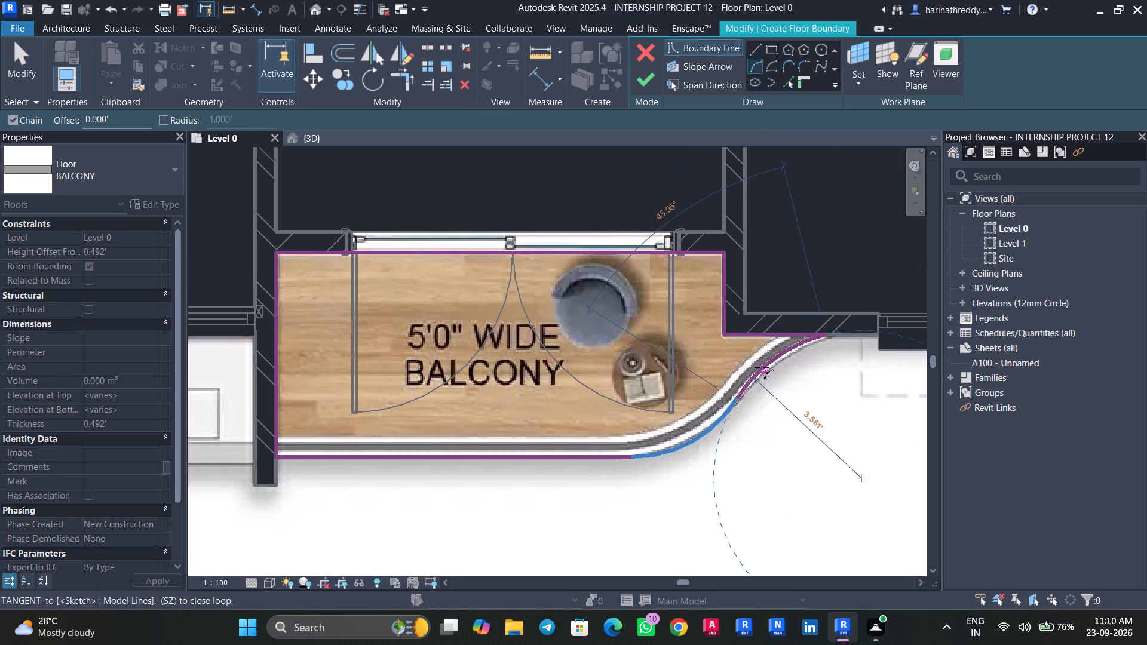
pyautogui.click(762, 367)
pyautogui.press('Escape')
pyautogui.press('Escape')
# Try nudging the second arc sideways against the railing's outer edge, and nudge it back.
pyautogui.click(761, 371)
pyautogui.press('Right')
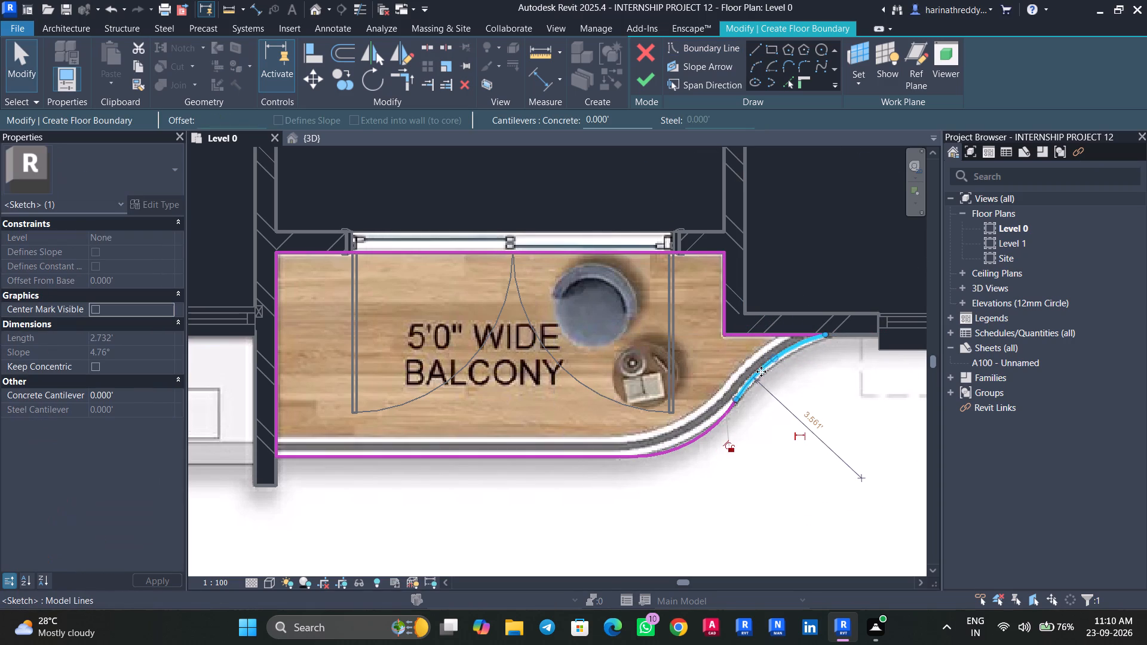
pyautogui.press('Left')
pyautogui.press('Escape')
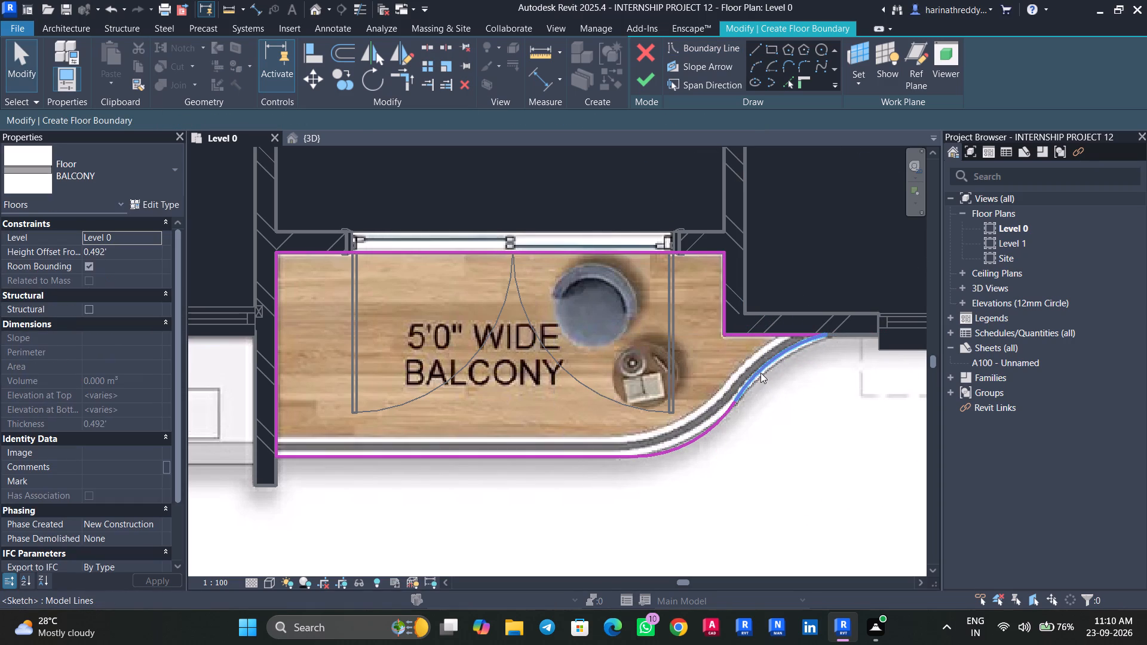
# Adjust the radii of both balcony arcs, flattening the one that meets the wall, to follow the railing's outer edge.
pyautogui.click(703, 429)
pyautogui.scroll(5, 682, 444)
pyautogui.moveTo(699, 438); pyautogui.dragTo(698, 432)
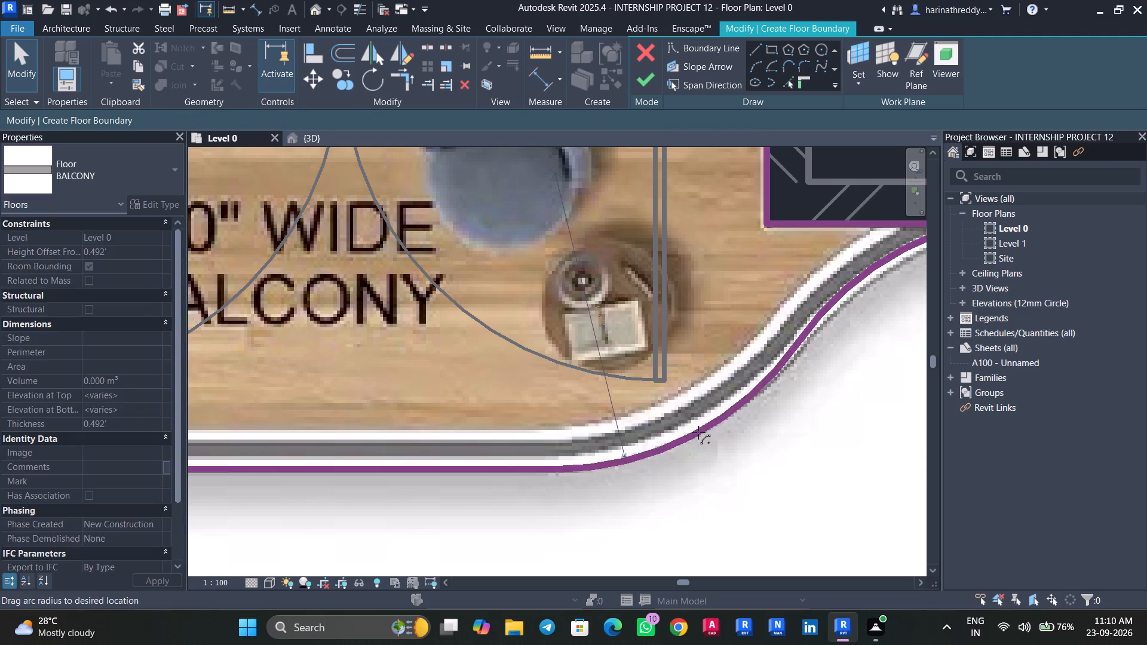
pyautogui.moveTo(698, 432); pyautogui.dragTo(698, 432)
pyautogui.press('Escape')
pyautogui.moveTo(782, 420); pyautogui.dragTo(575, 472, button='middle')
pyautogui.click(641, 339)
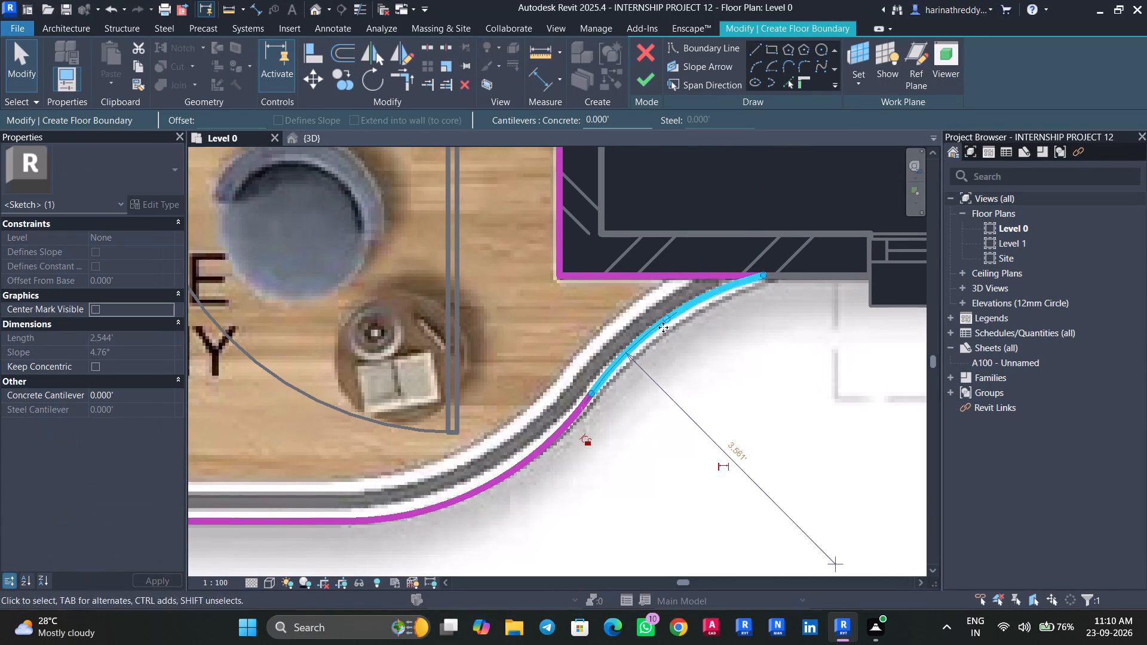
pyautogui.moveTo(667, 315); pyautogui.dragTo(672, 331)
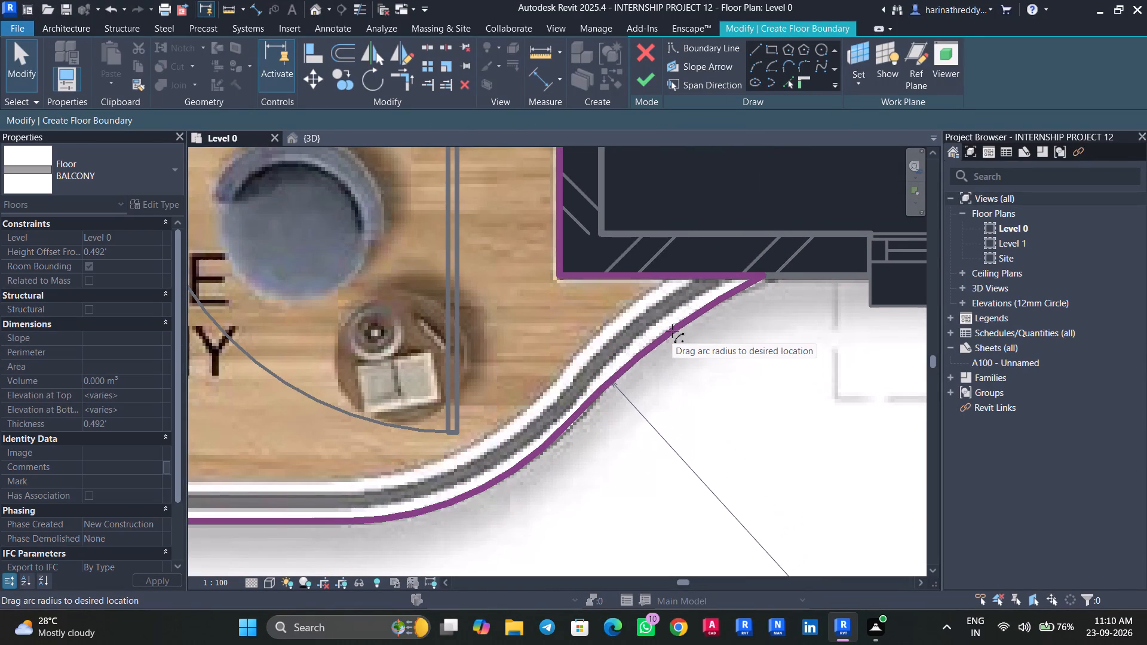
pyautogui.moveTo(672, 331); pyautogui.dragTo(676, 329)
pyautogui.press('Escape')
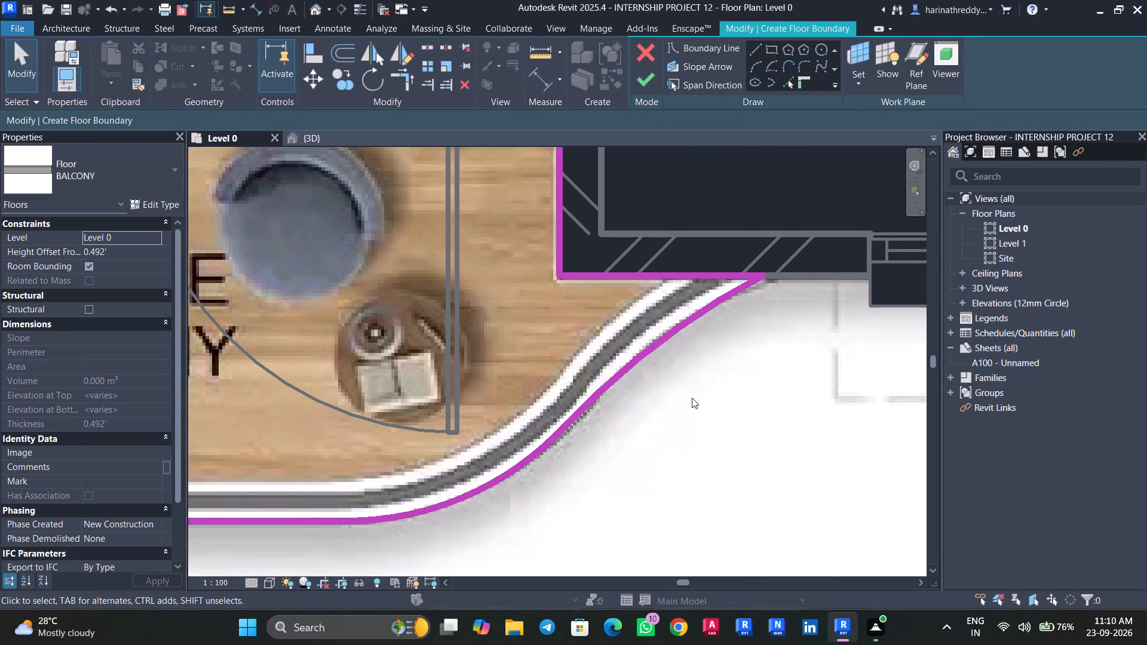
# Draw chained boundary lines for the 1297sft flat's balcony, from the railing's outer top corner to the wall, around the wall corner to the door face.
pyautogui.scroll(-12, 692, 398)
pyautogui.moveTo(671, 437); pyautogui.dragTo(582, 506, button='middle')
pyautogui.scroll(-5, 726, 470)
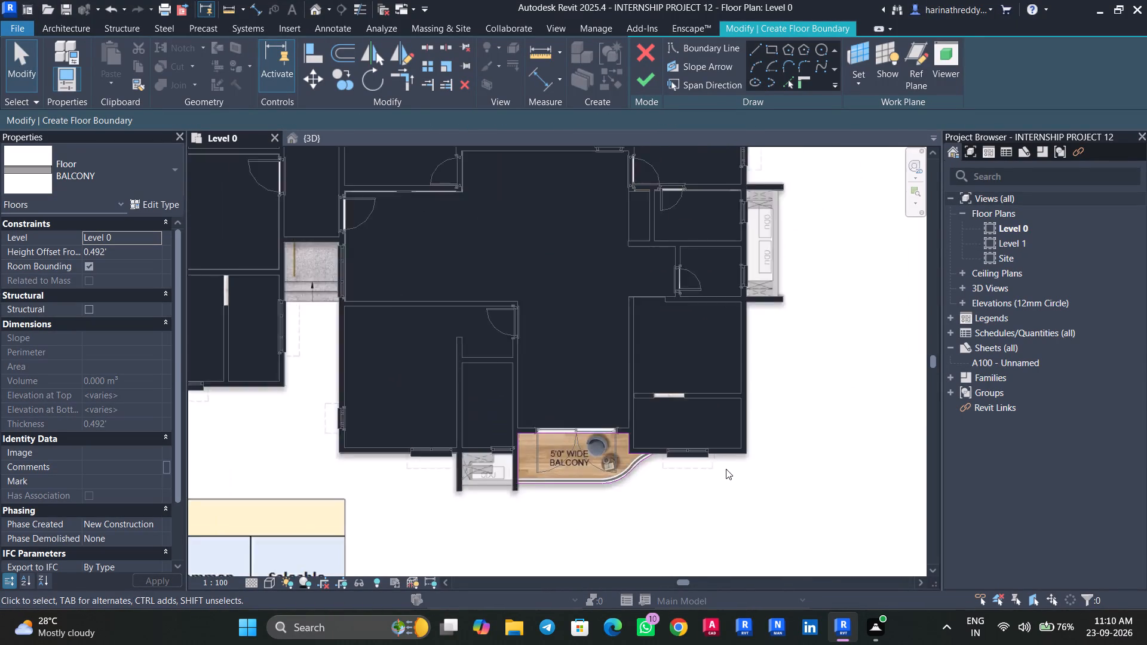
pyautogui.scroll(-2, 726, 469)
pyautogui.moveTo(767, 395); pyautogui.dragTo(747, 485, button='middle')
pyautogui.moveTo(755, 417); pyautogui.dragTo(721, 549, button='middle')
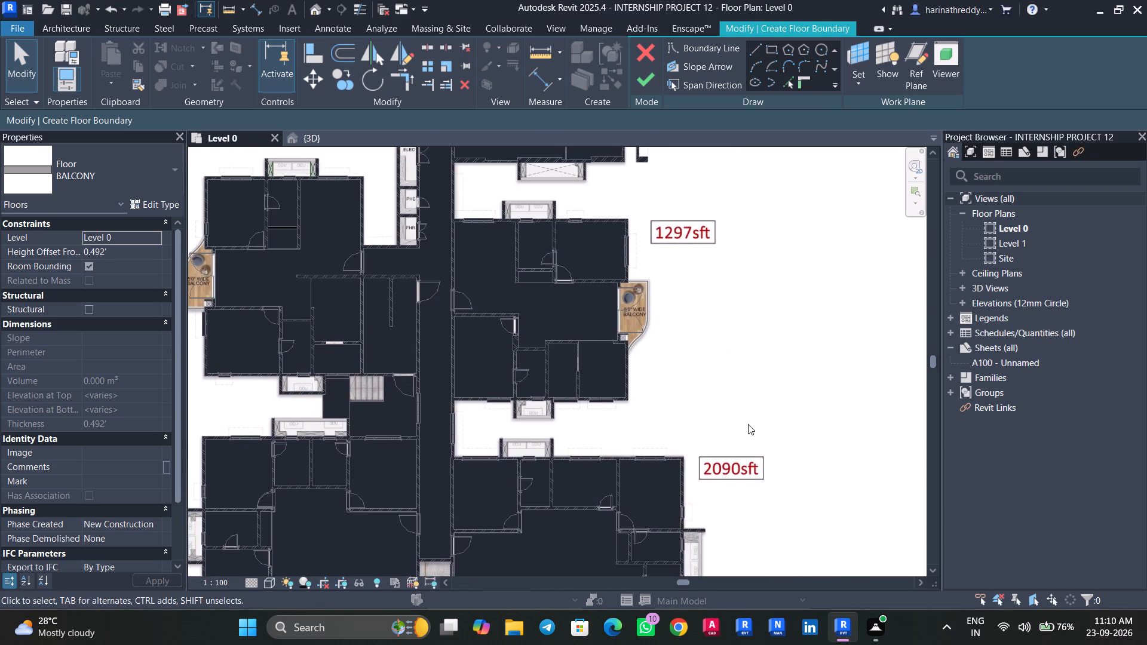
pyautogui.moveTo(740, 459); pyautogui.dragTo(729, 512, button='middle')
pyautogui.scroll(-1, 732, 493)
pyautogui.scroll(1, 730, 513)
pyautogui.scroll(1, 649, 395)
pyautogui.scroll(-1, 649, 395)
pyautogui.scroll(7, 649, 395)
pyautogui.moveTo(645, 397); pyautogui.dragTo(682, 460, button='middle')
pyautogui.moveTo(678, 453); pyautogui.dragTo(697, 380, button='middle')
pyautogui.scroll(3, 706, 343)
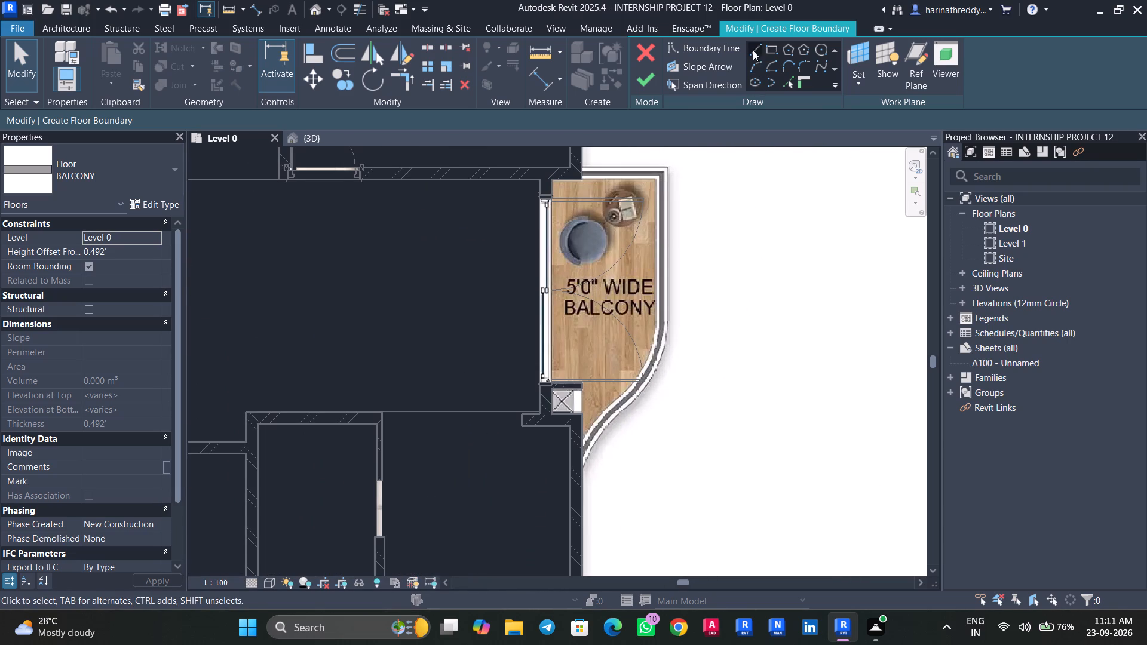
pyautogui.click(753, 50)
pyautogui.moveTo(652, 296); pyautogui.dragTo(687, 421, button='middle')
pyautogui.scroll(6, 664, 305)
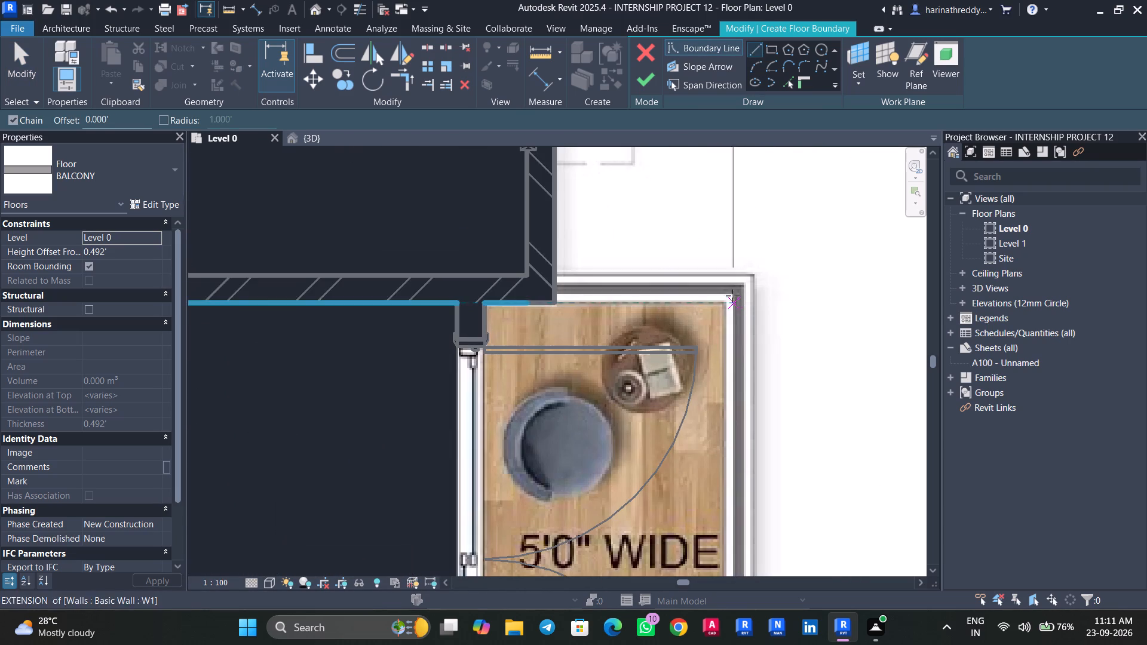
pyautogui.click(752, 277)
pyautogui.click(558, 269)
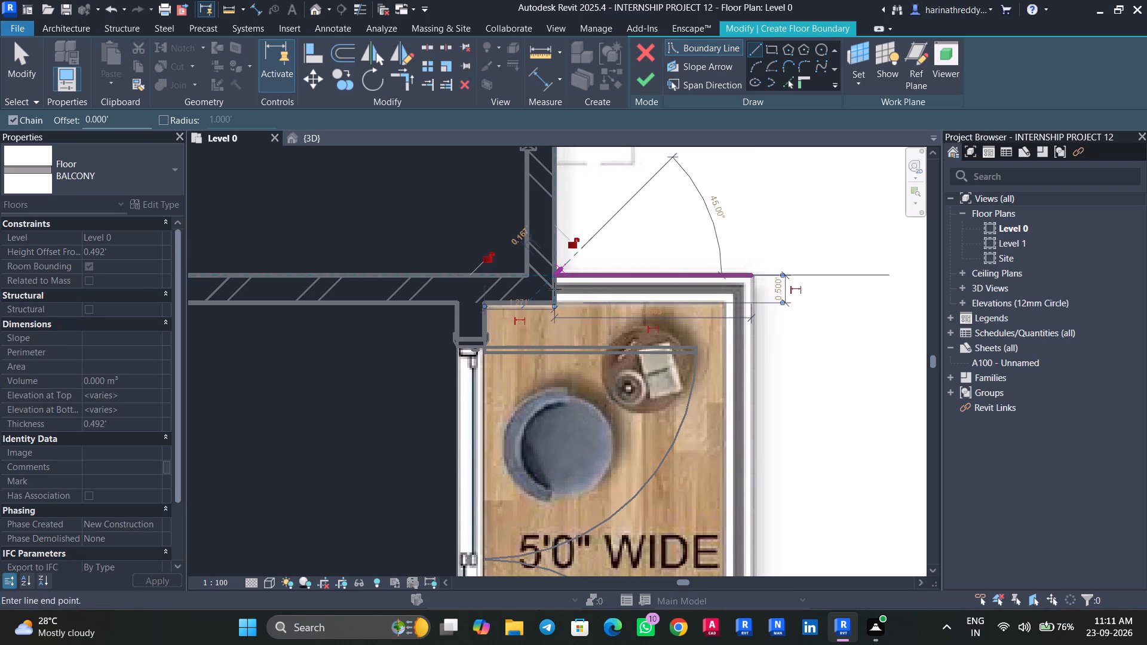
pyautogui.click(556, 307)
pyautogui.click(486, 309)
# Continue the boundary along the balcony door face, around the shaft beside it and down the outer wall face to the railing's end.
pyautogui.moveTo(486, 387); pyautogui.dragTo(530, 152, button='middle')
pyautogui.moveTo(509, 401); pyautogui.dragTo(516, 187, button='middle')
pyautogui.scroll(1, 516, 187)
pyautogui.click(538, 342)
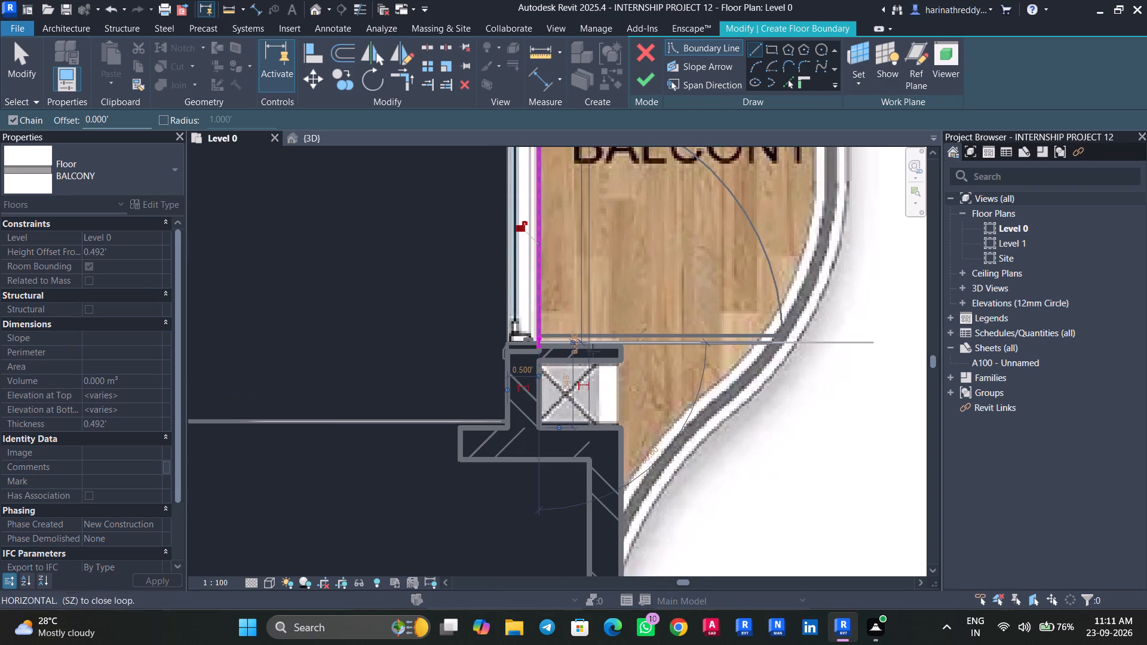
pyautogui.click(619, 346)
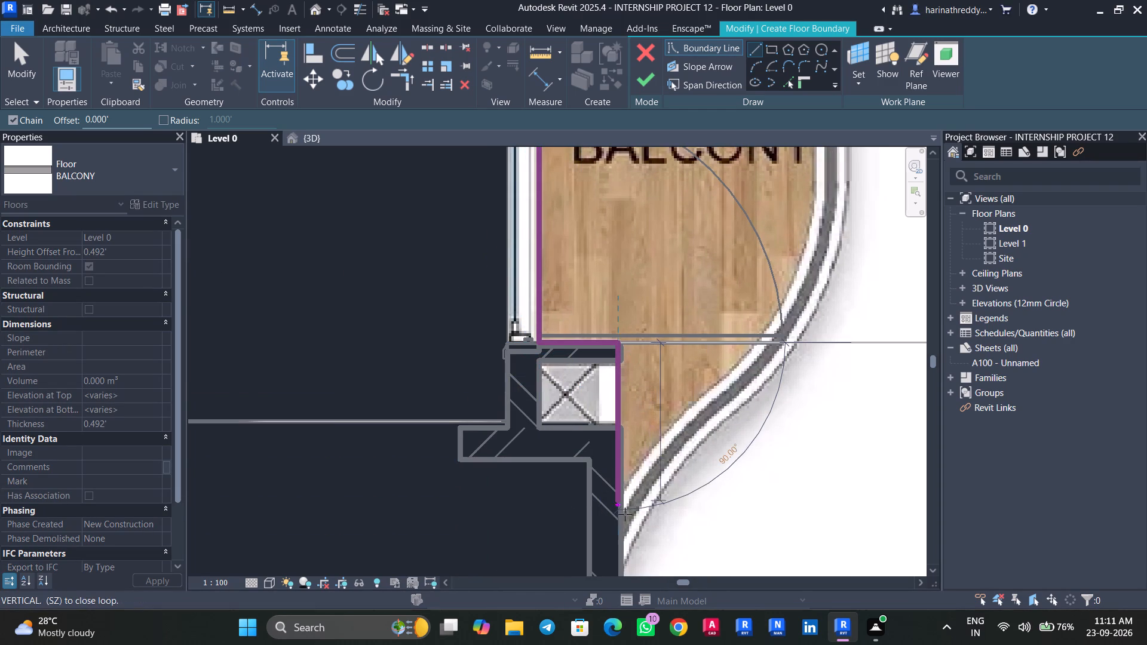
pyautogui.moveTo(625, 568); pyautogui.dragTo(623, 450, button='middle')
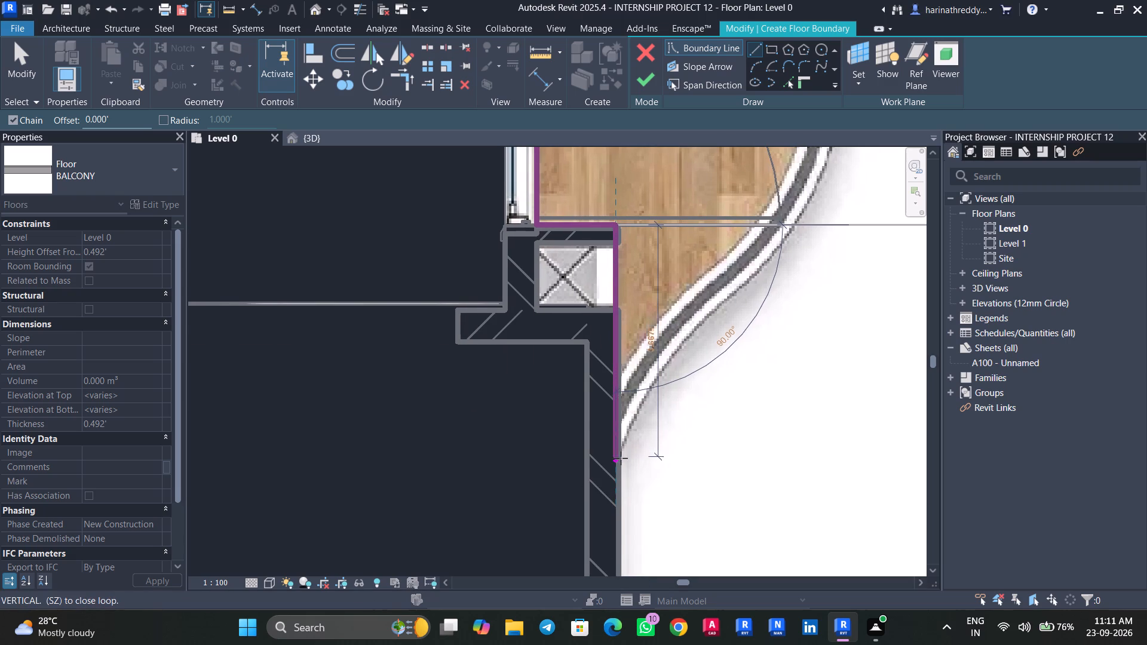
pyautogui.click(622, 454)
pyautogui.press('Escape')
pyautogui.press('Escape')
# Draw a straight boundary line along the railing's outer edge, from the top corner to where the railing starts to bend.
pyautogui.scroll(-3, 836, 285)
pyautogui.moveTo(834, 287); pyautogui.dragTo(710, 484, button='middle')
pyautogui.moveTo(738, 361); pyautogui.dragTo(731, 477, button='middle')
pyautogui.scroll(1, 730, 474)
pyautogui.click(756, 53)
pyautogui.moveTo(746, 222); pyautogui.dragTo(760, 294, button='middle')
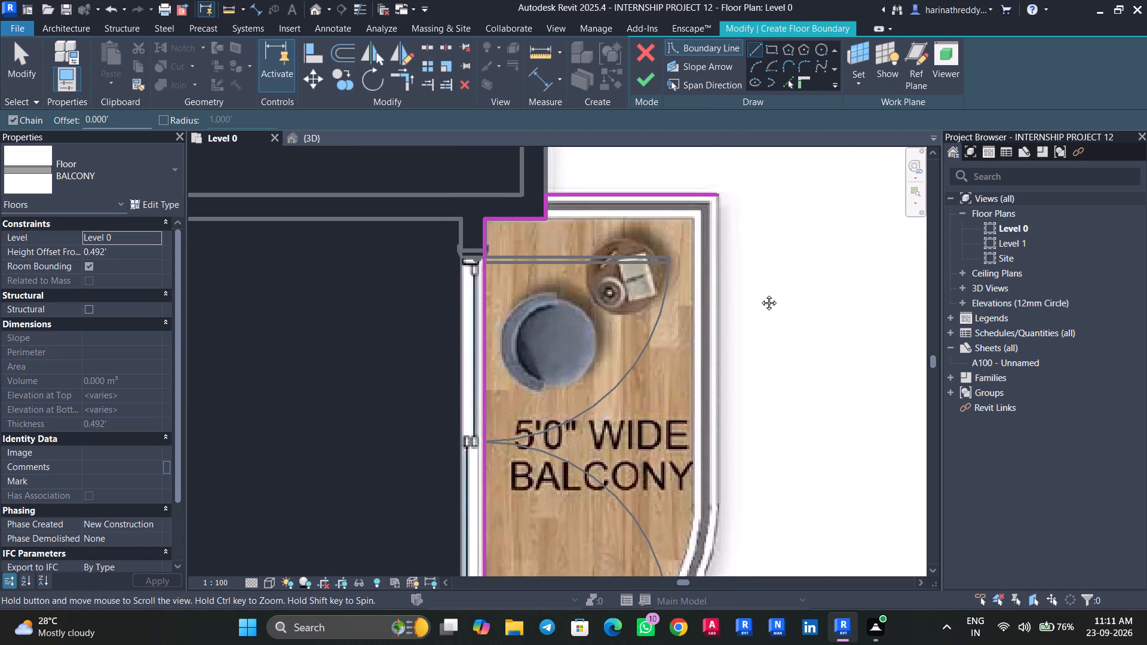
pyautogui.moveTo(760, 294); pyautogui.dragTo(759, 294, button='middle')
pyautogui.click(720, 211)
pyautogui.moveTo(729, 412); pyautogui.dragTo(726, 291, button='middle')
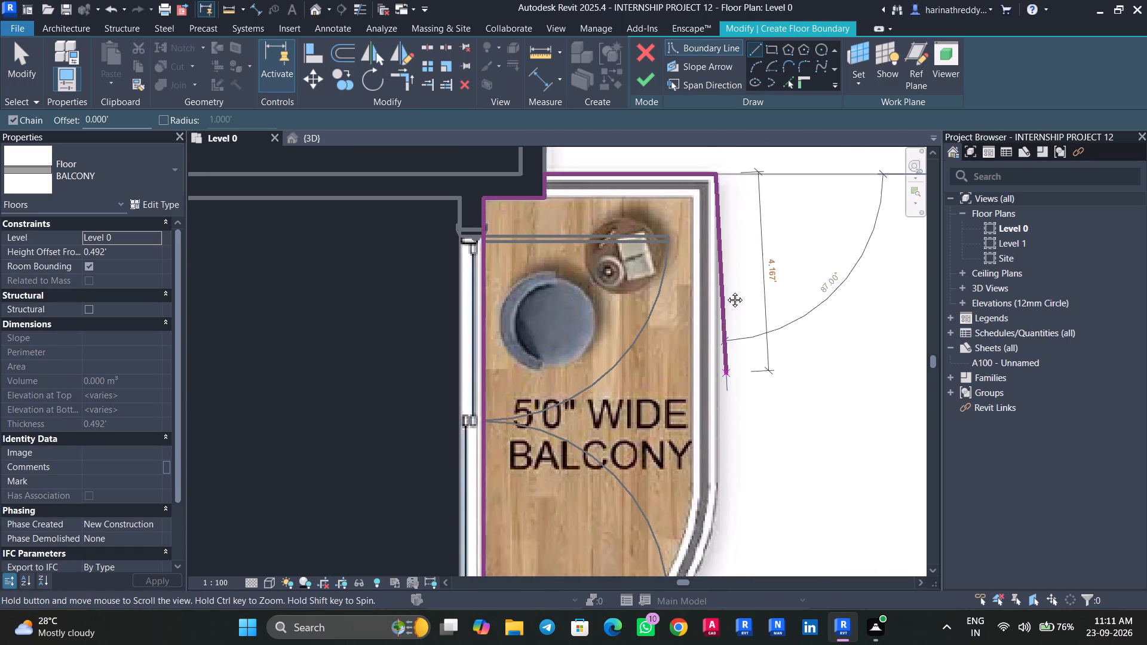
pyautogui.moveTo(726, 291); pyautogui.dragTo(729, 184, button='middle')
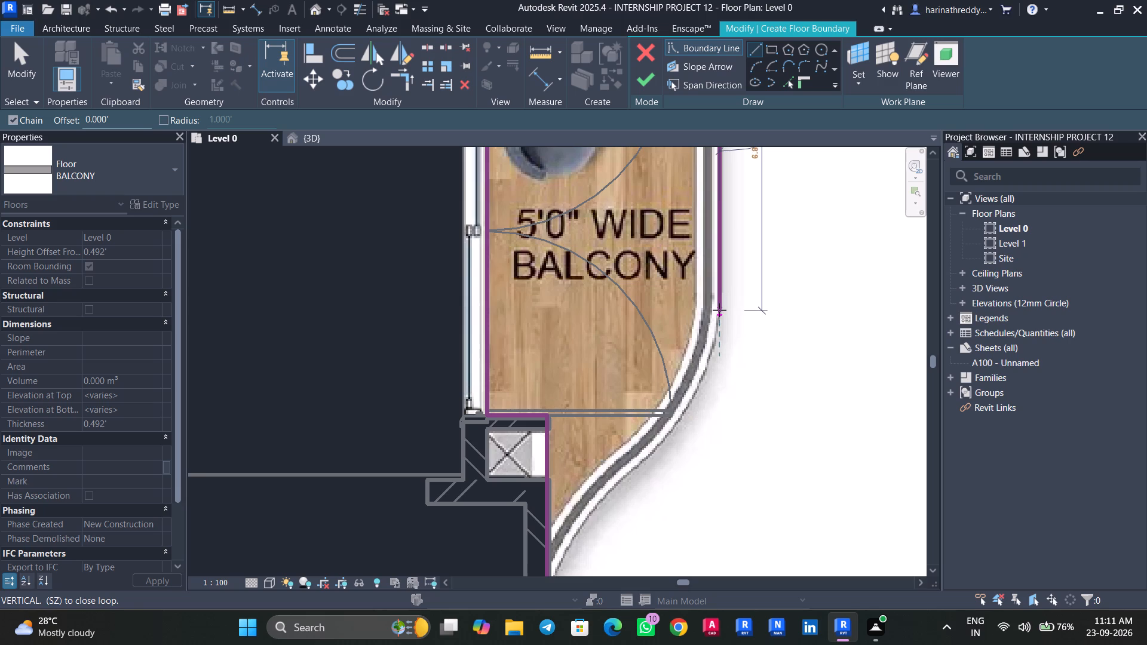
pyautogui.click(719, 310)
pyautogui.press('Escape')
pyautogui.press('Escape')
# Draw an arc boundary spanning about 3.4 ft from the straight outer line's end along the railing's first bend.
pyautogui.moveTo(729, 337); pyautogui.dragTo(732, 232, button='middle')
pyautogui.click(756, 66)
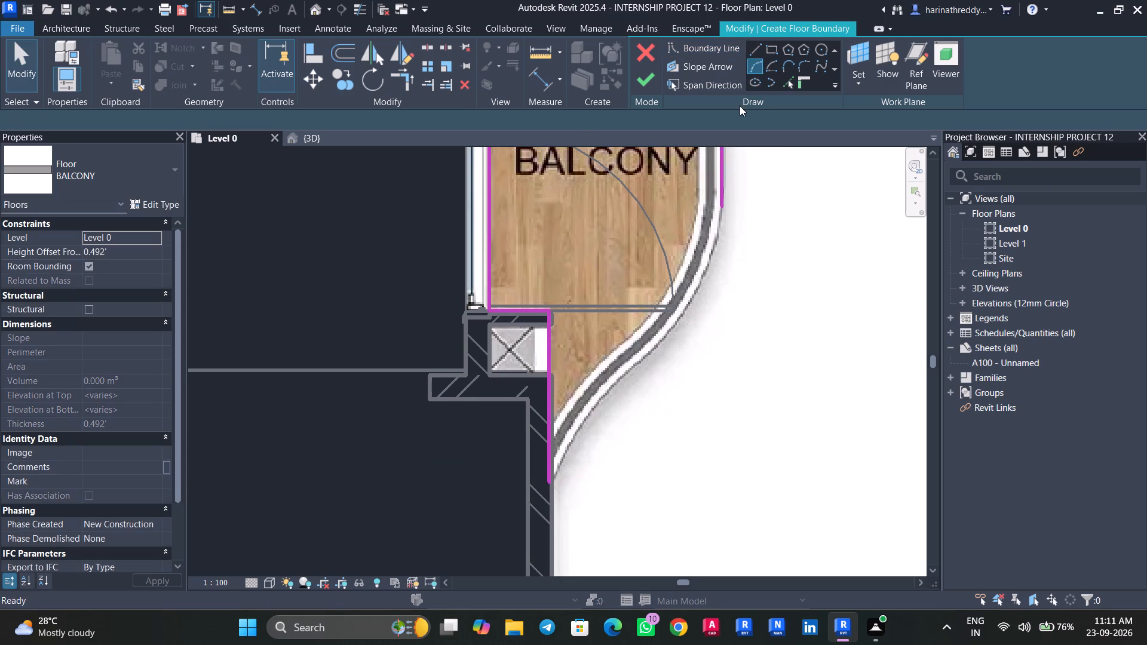
pyautogui.click(726, 203)
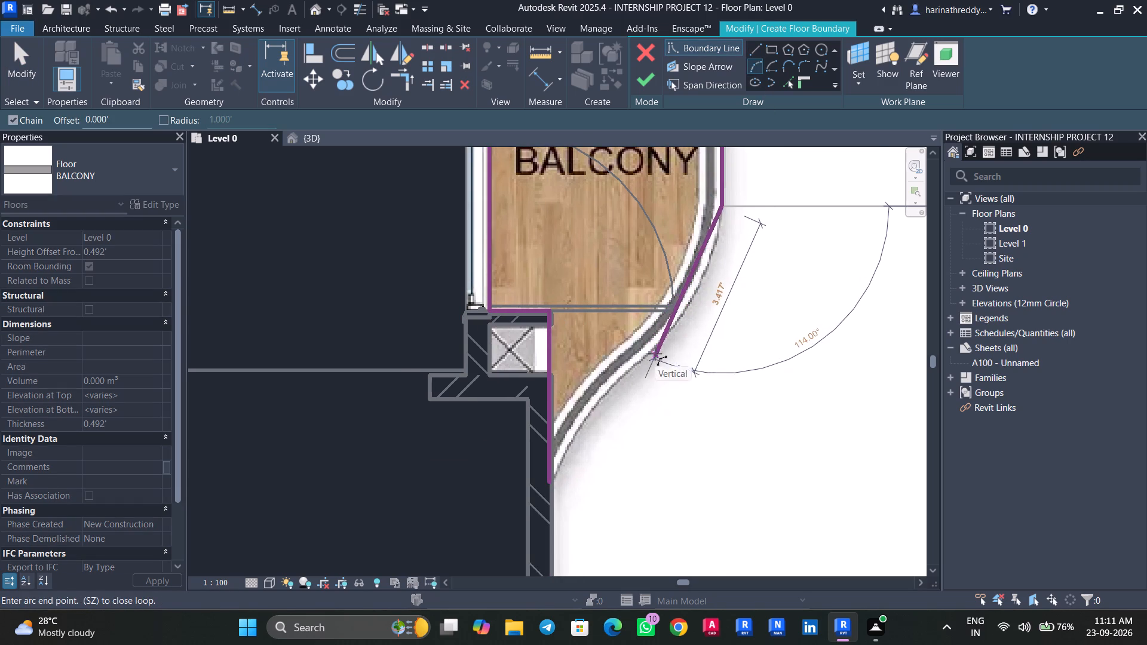
pyautogui.click(655, 354)
pyautogui.click(674, 324)
pyautogui.press('Escape')
pyautogui.press('Escape')
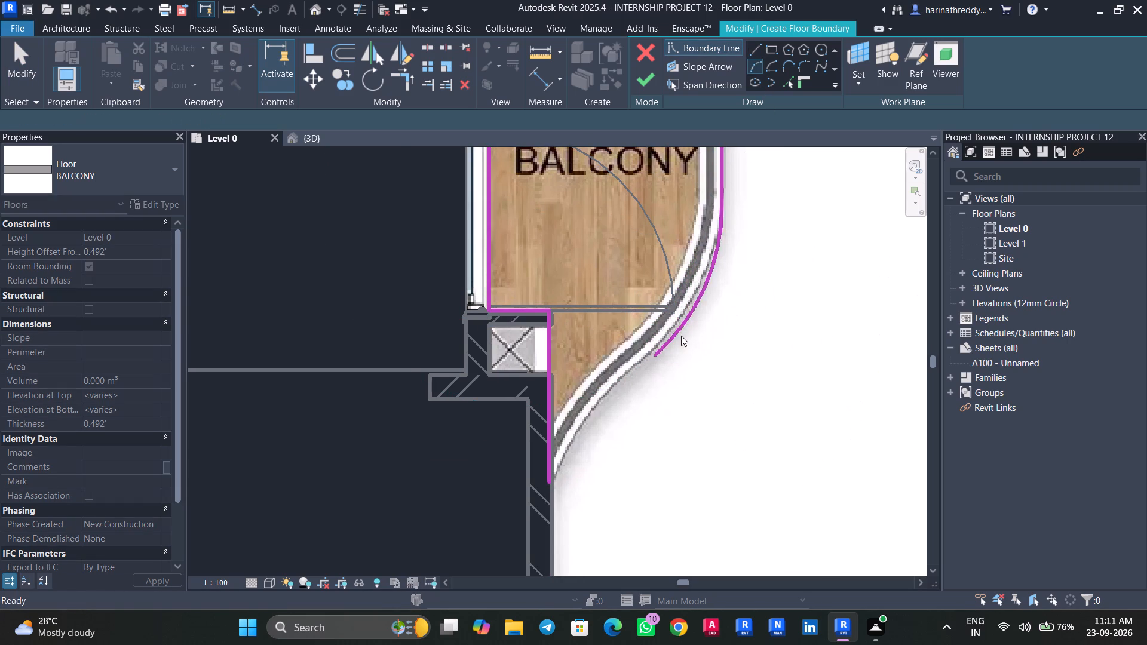
# Nudge the first bend's arc toward the balcony and adjust its radius to follow the railing's outer edge.
pyautogui.click(682, 328)
pyautogui.scroll(3, 708, 287)
pyautogui.moveTo(703, 284); pyautogui.dragTo(697, 281)
pyautogui.press('Escape')
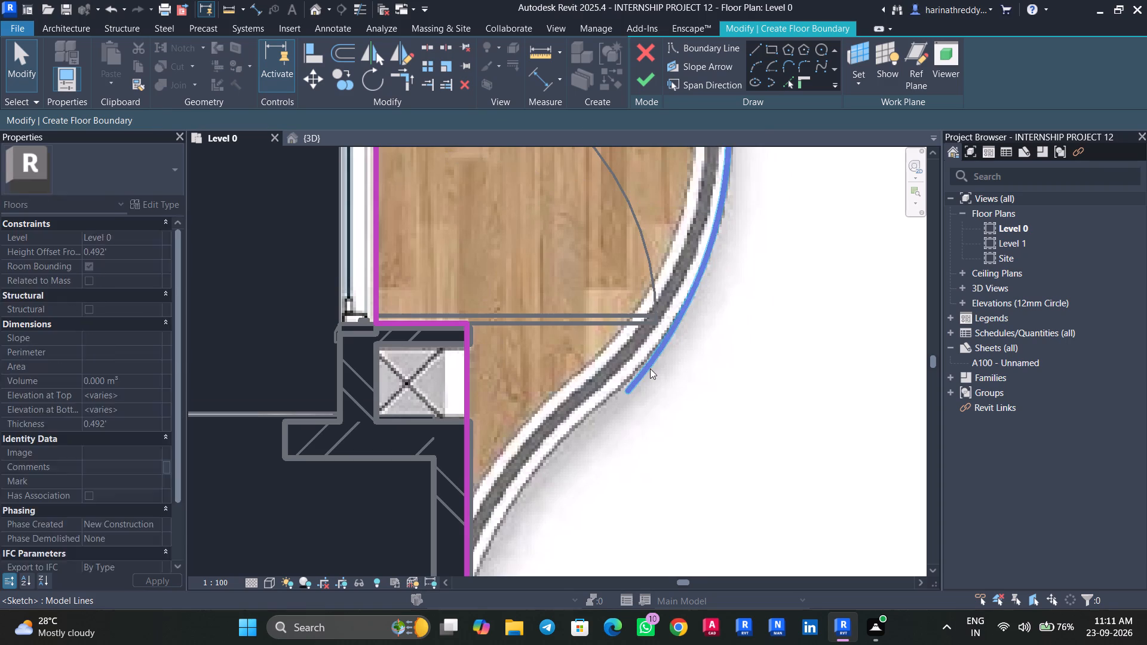
pyautogui.click(649, 368)
pyautogui.moveTo(628, 391); pyautogui.dragTo(618, 378)
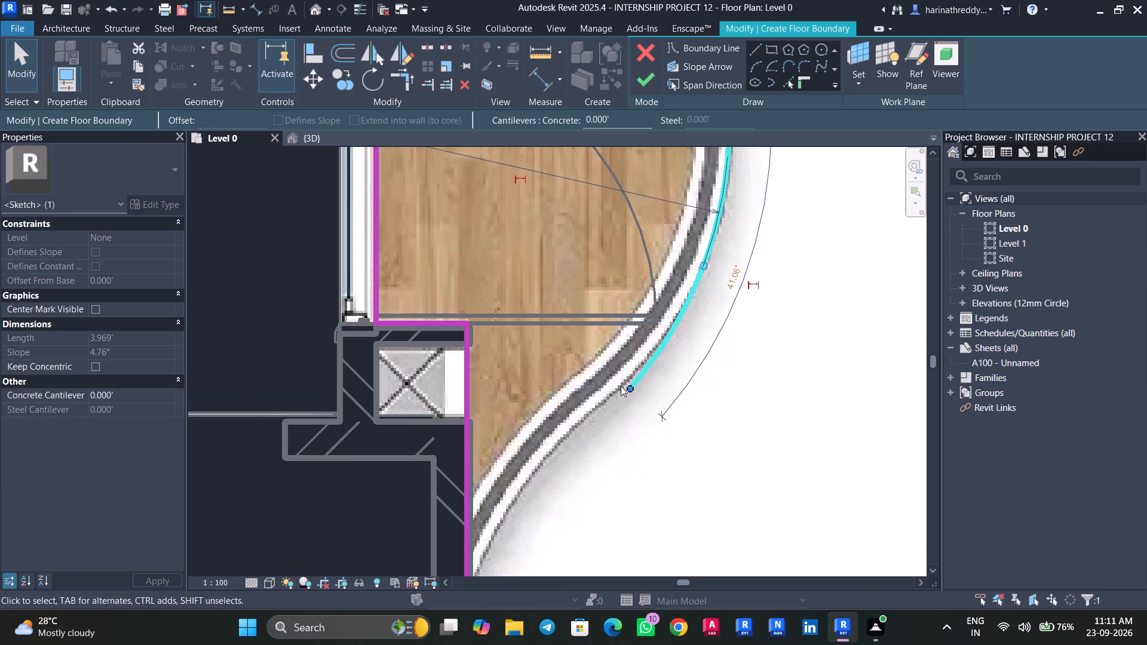
pyautogui.press('Left')
pyautogui.press('Left')
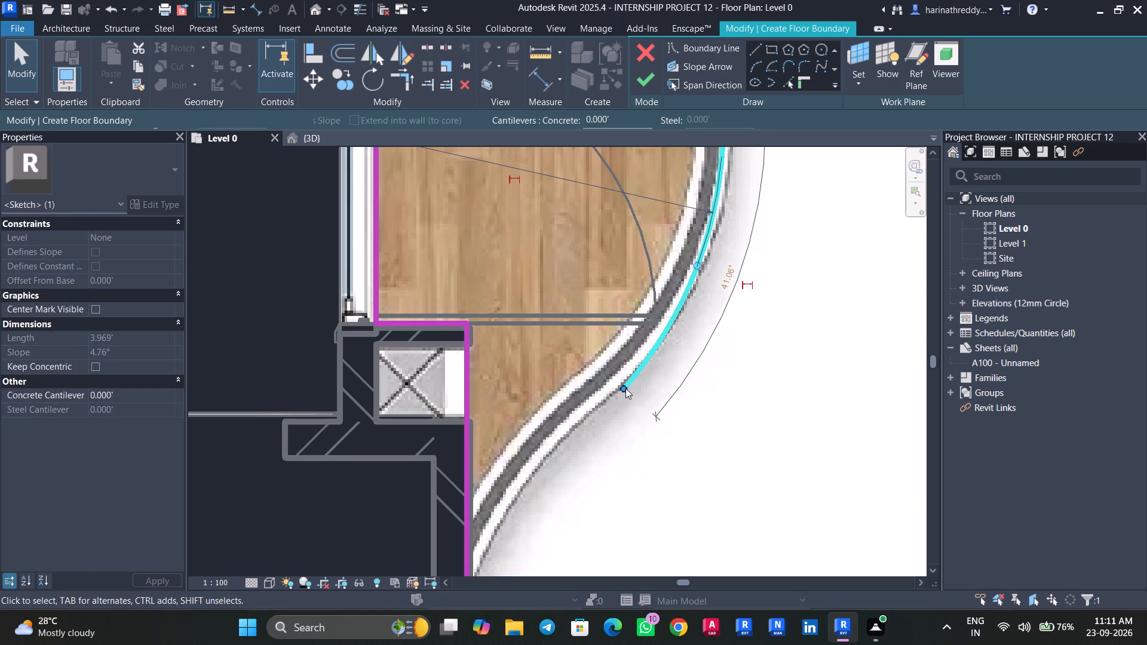
pyautogui.moveTo(699, 259); pyautogui.dragTo(708, 263)
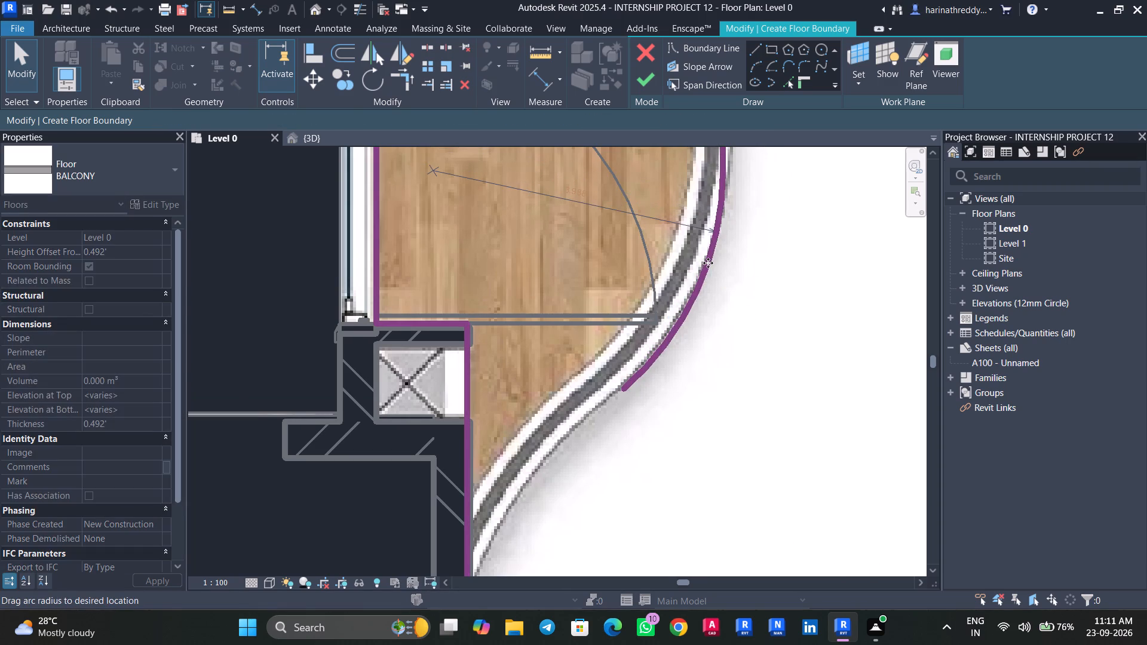
pyautogui.scroll(-6, 733, 308)
pyautogui.press('Escape')
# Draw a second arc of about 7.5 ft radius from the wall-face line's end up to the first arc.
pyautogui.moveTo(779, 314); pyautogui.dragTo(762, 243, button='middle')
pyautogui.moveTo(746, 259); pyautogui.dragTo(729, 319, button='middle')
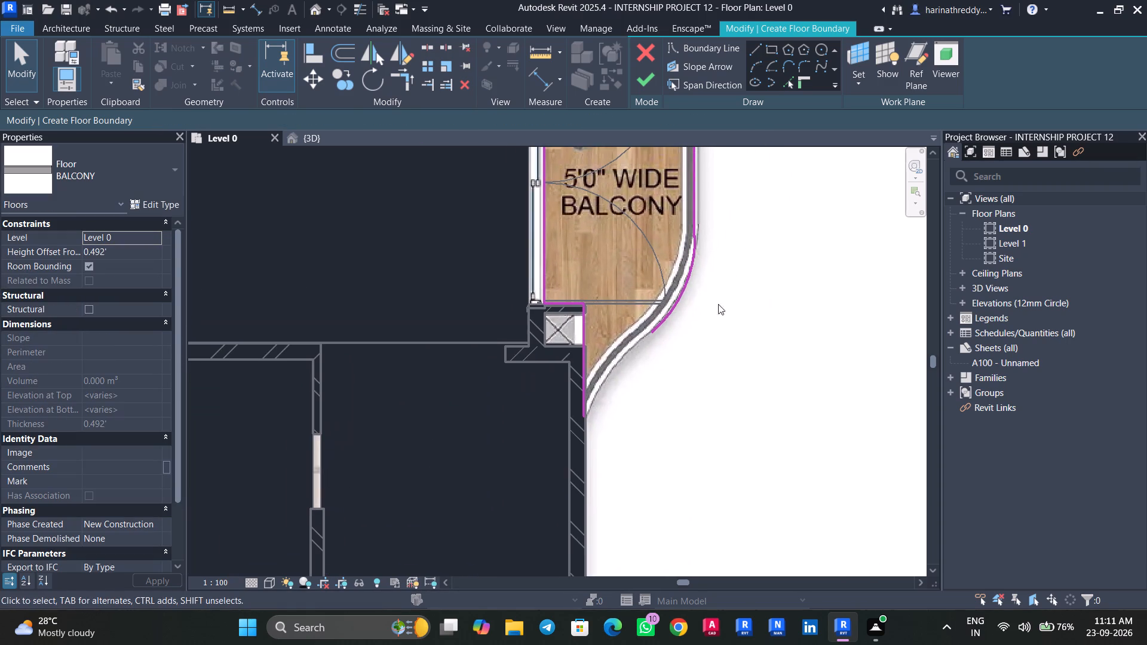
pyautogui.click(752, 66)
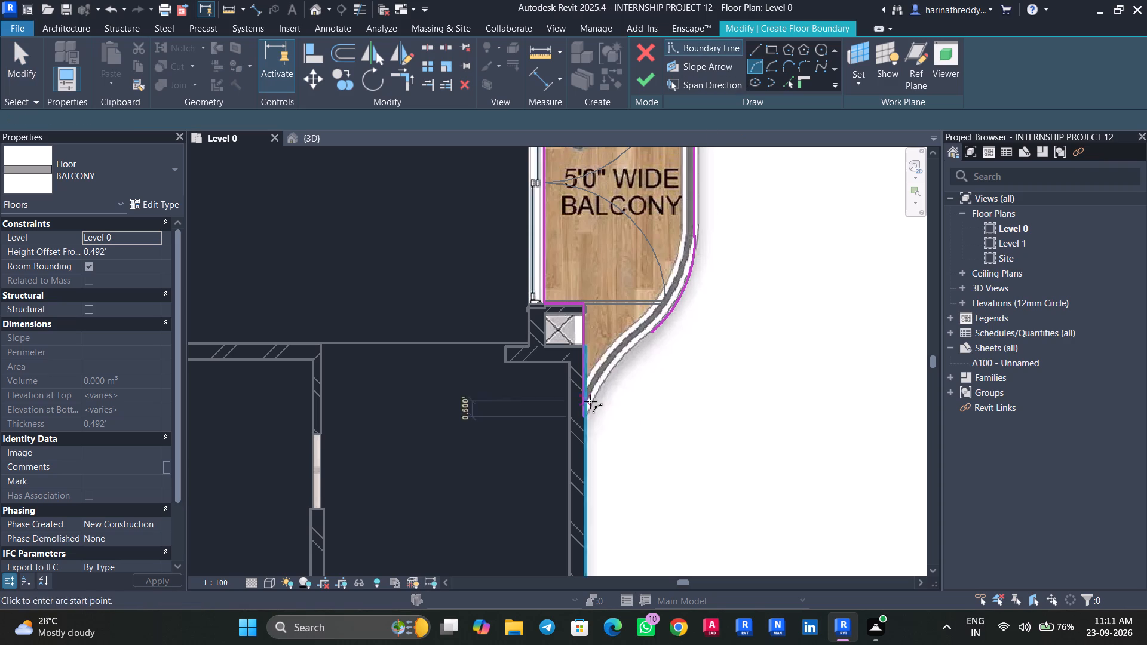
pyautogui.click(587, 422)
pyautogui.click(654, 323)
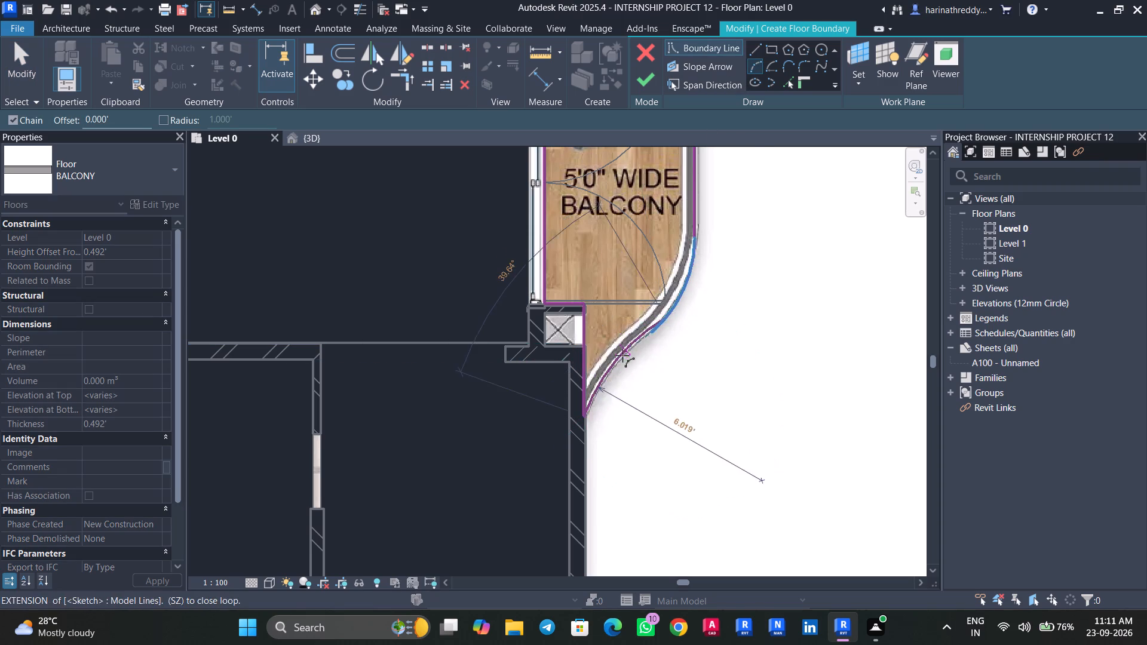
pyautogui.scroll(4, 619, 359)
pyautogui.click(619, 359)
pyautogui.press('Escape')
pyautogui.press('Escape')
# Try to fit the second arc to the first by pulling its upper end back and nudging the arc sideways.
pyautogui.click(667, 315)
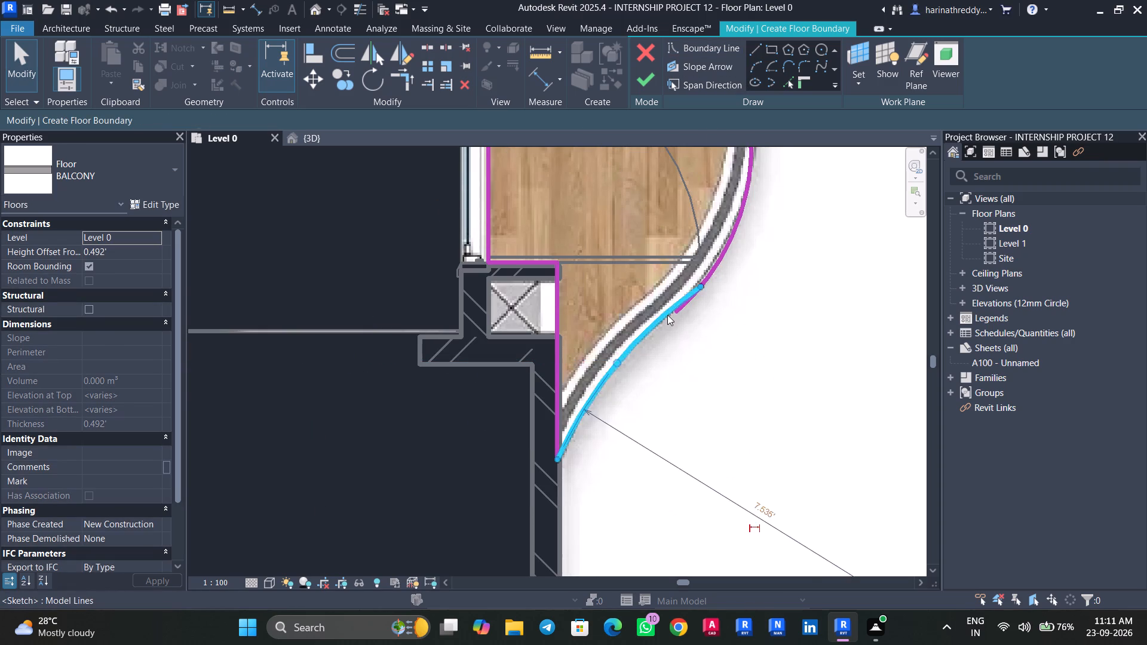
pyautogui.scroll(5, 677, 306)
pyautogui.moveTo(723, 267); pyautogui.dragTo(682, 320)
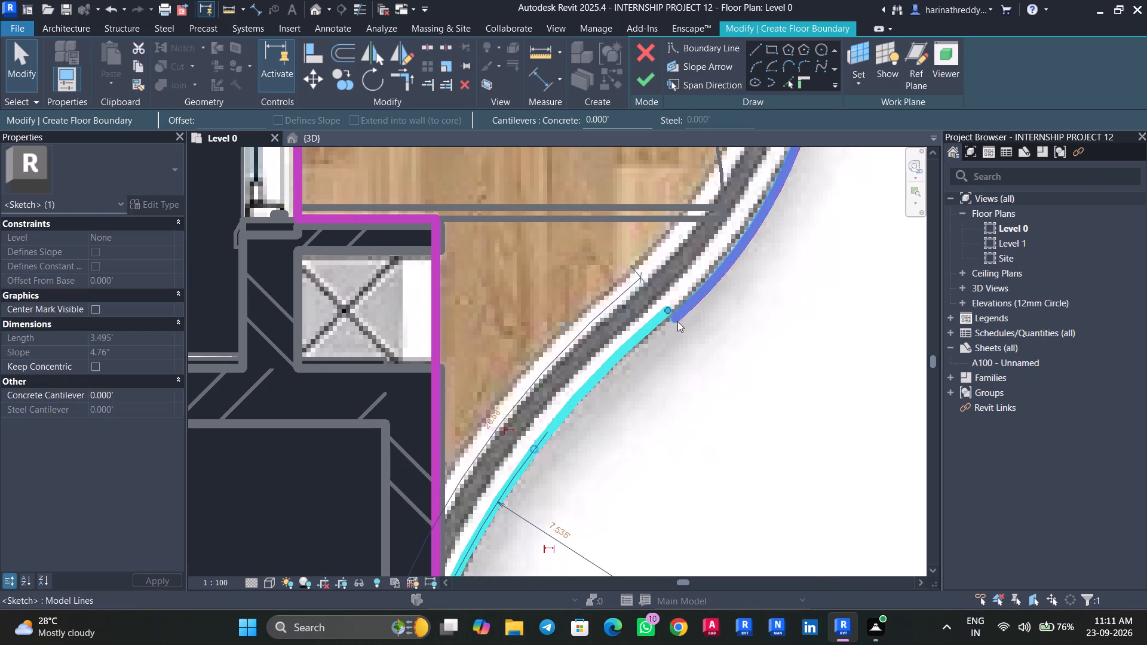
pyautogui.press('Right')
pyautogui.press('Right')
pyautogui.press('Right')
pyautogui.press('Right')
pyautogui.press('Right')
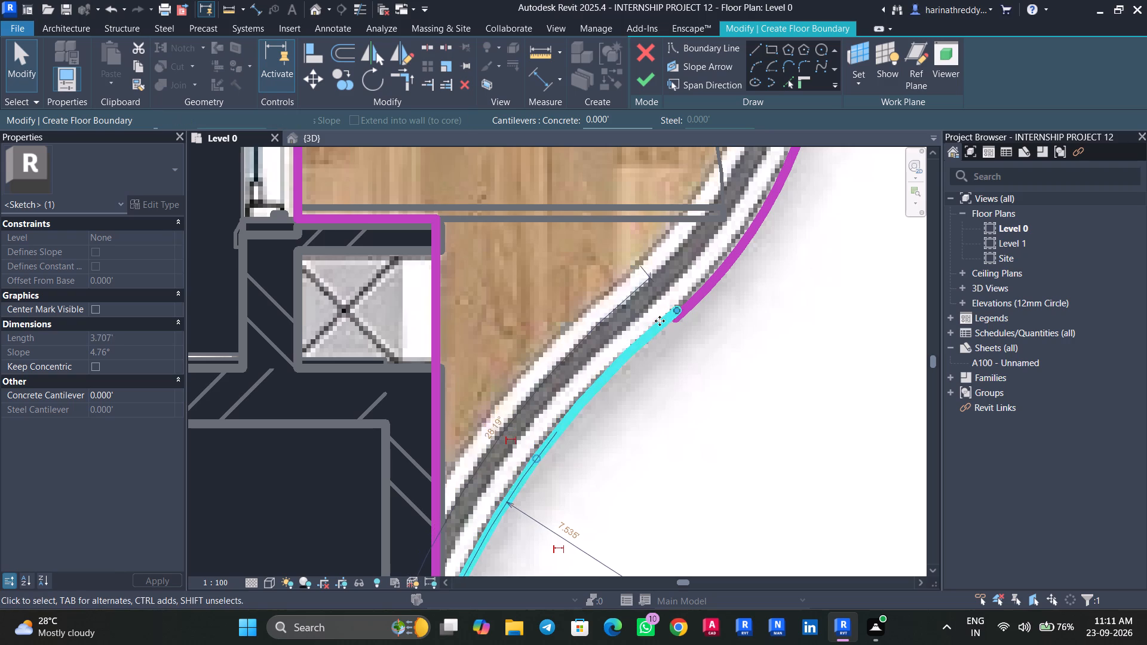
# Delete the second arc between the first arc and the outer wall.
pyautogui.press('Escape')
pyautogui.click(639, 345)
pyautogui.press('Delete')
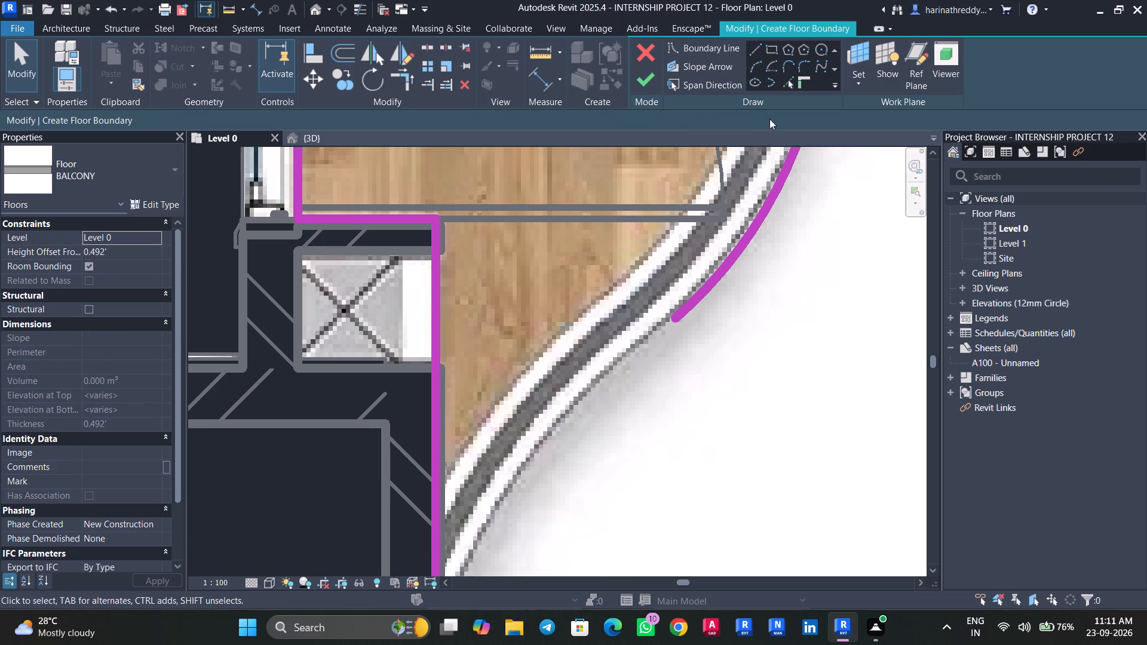
# Draw an arc of about 5.05 ft radius from the first arc's end to the wall-face line's end, closing the balcony boundary.
pyautogui.click(756, 68)
pyautogui.click(672, 320)
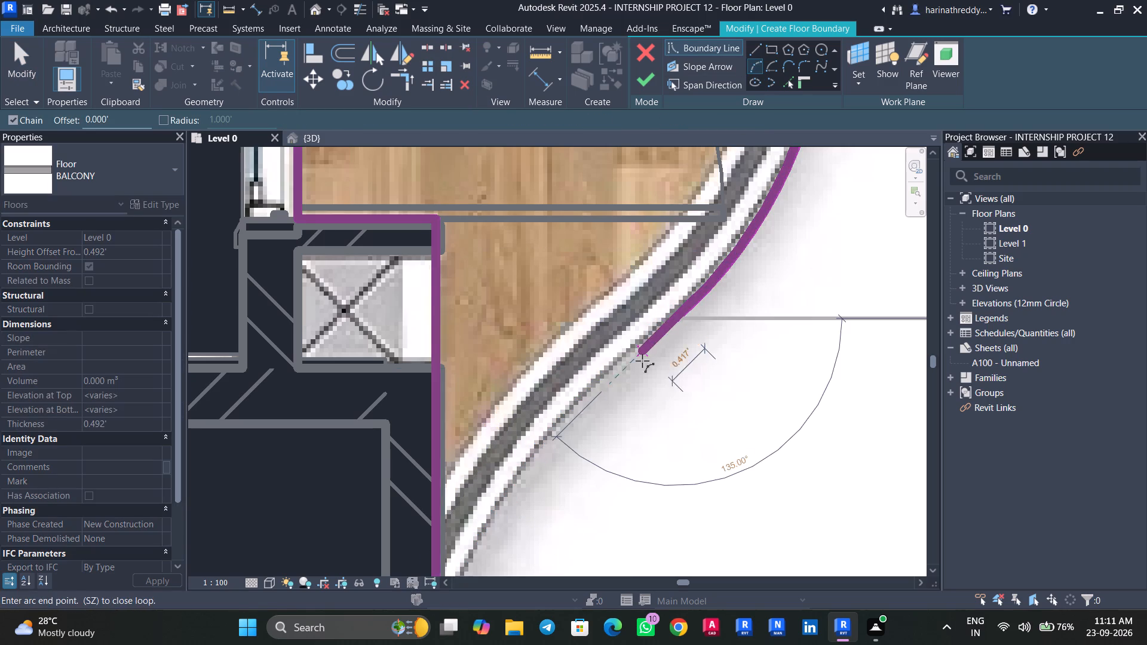
pyautogui.moveTo(637, 366); pyautogui.dragTo(674, 187, button='middle')
pyautogui.click(476, 460)
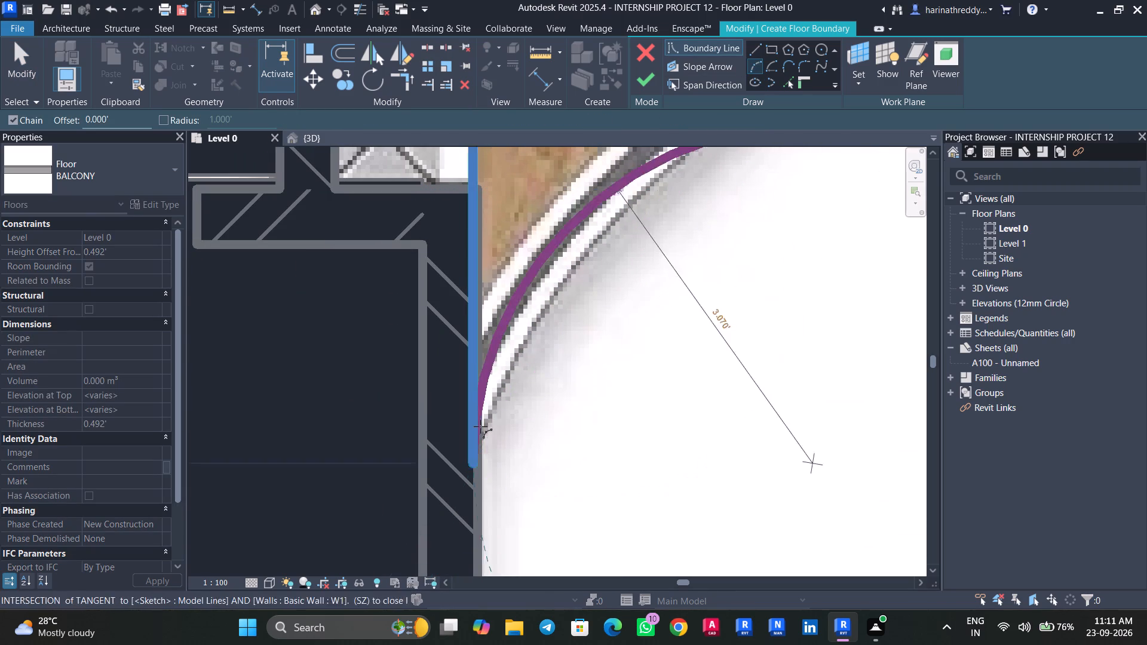
pyautogui.click(513, 359)
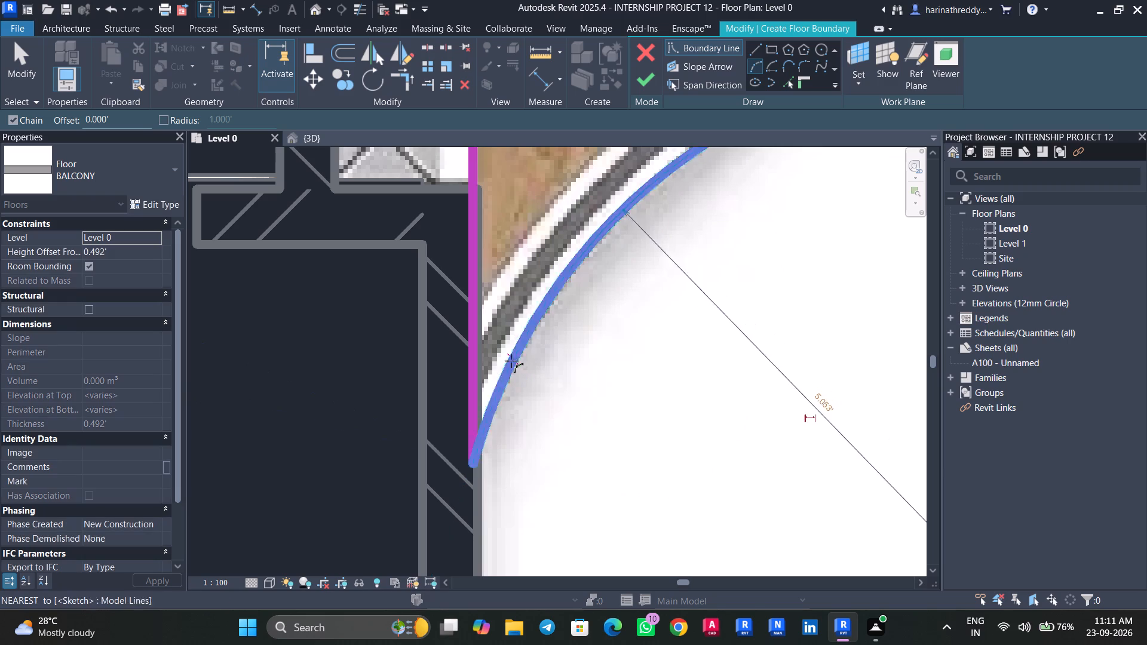
pyautogui.press('Escape')
pyautogui.press('Escape')
# Look over the Level 0 plan for balconies that still need a floor boundary.
pyautogui.scroll(-7, 544, 401)
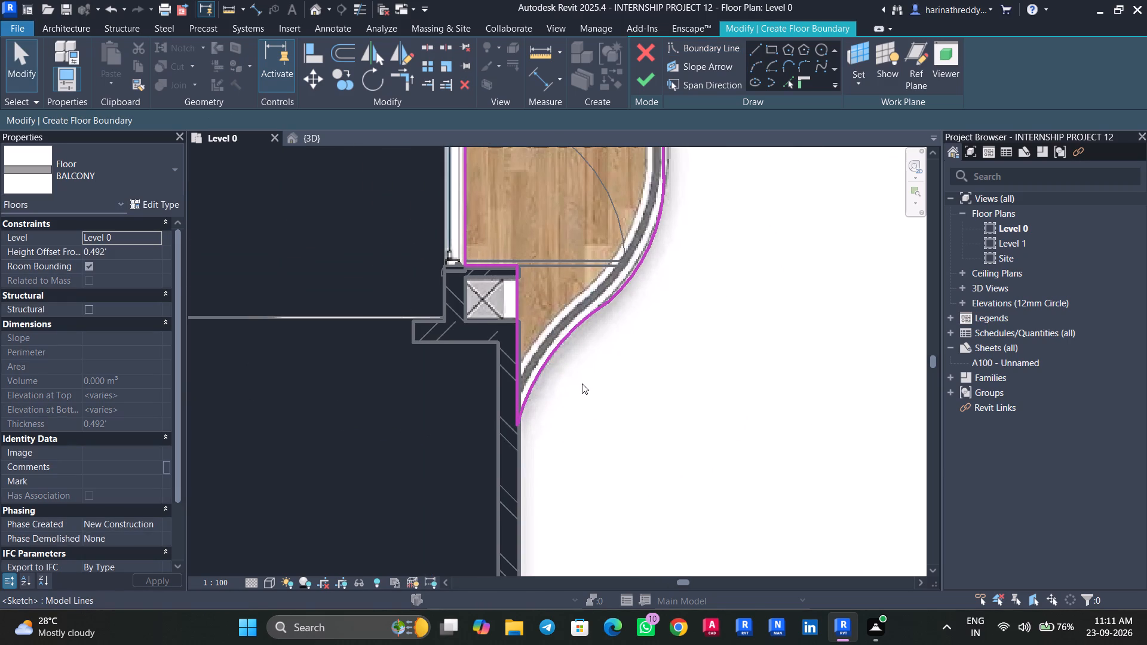
pyautogui.scroll(-5, 617, 393)
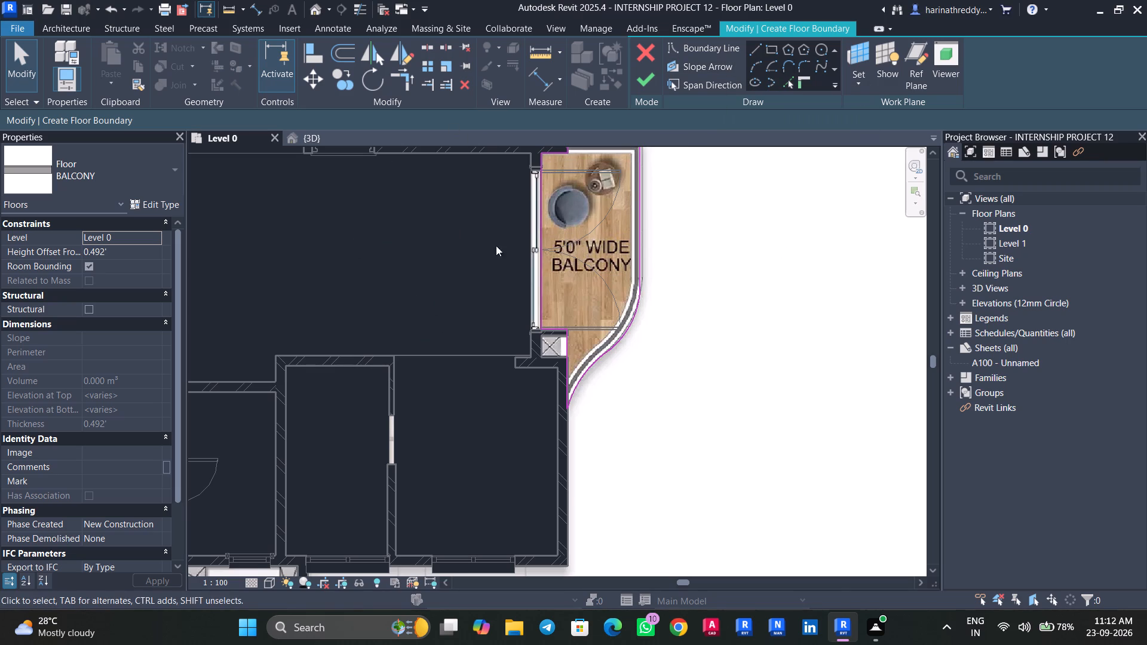
pyautogui.scroll(-3, 686, 228)
pyautogui.moveTo(713, 214); pyautogui.dragTo(688, 438, button='middle')
pyautogui.moveTo(683, 340); pyautogui.dragTo(673, 527, button='middle')
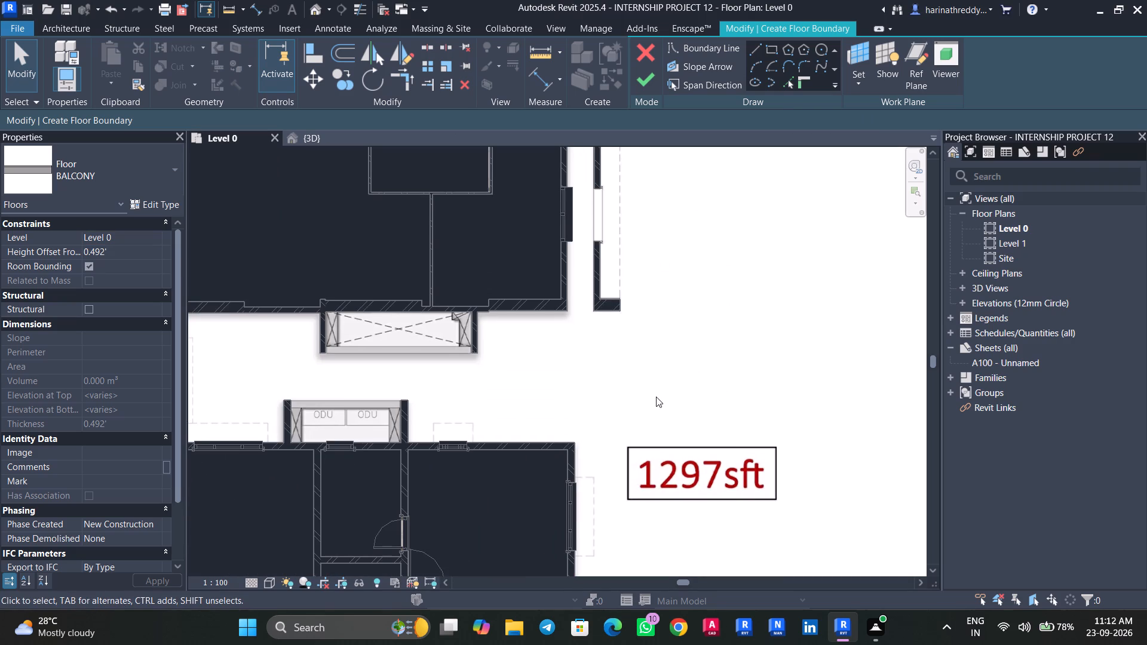
pyautogui.scroll(-4, 668, 369)
pyautogui.moveTo(666, 349); pyautogui.dragTo(648, 464, button='middle')
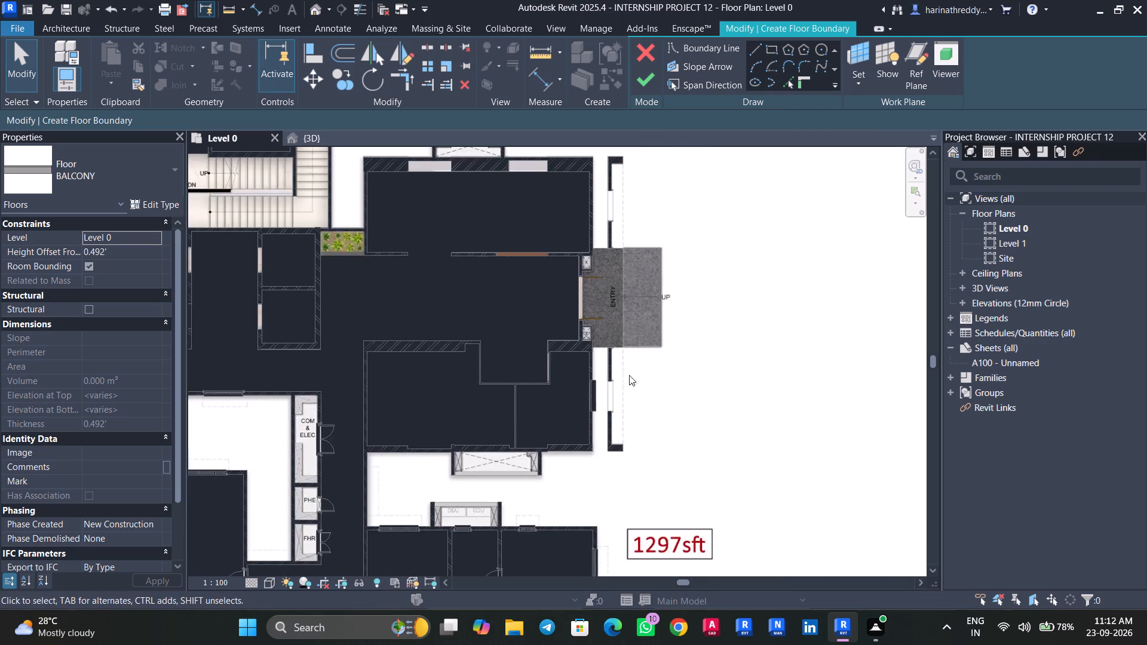
pyautogui.moveTo(627, 372); pyautogui.dragTo(635, 465, button='middle')
pyautogui.moveTo(617, 401); pyautogui.dragTo(643, 447, button='middle')
pyautogui.scroll(1, 652, 428)
pyautogui.scroll(-6, 657, 412)
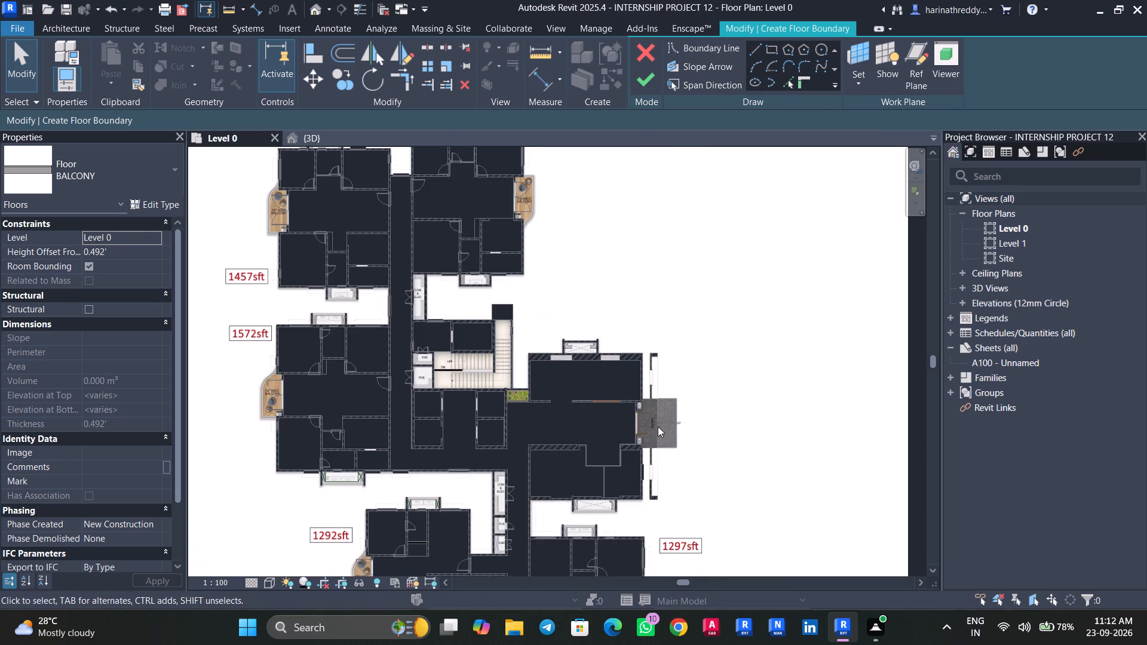
pyautogui.moveTo(684, 465); pyautogui.dragTo(668, 147, button='middle')
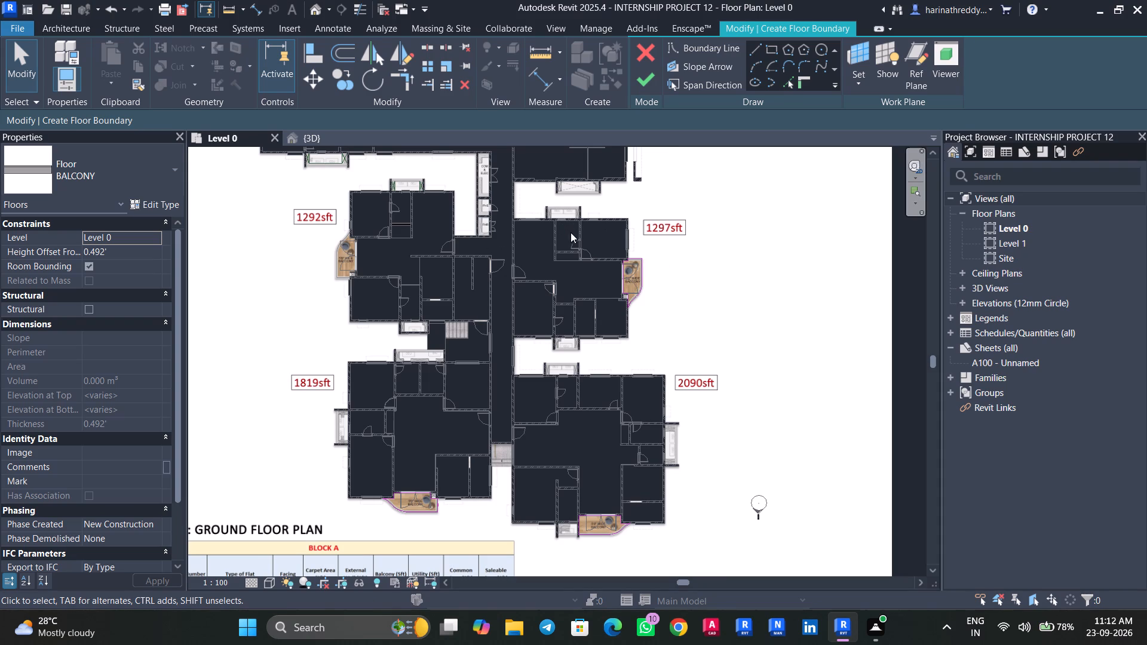
pyautogui.moveTo(683, 229); pyautogui.dragTo(711, 325, button='middle')
pyautogui.moveTo(690, 303); pyautogui.dragTo(700, 431, button='middle')
pyautogui.moveTo(686, 329); pyautogui.dragTo(703, 428, button='middle')
pyautogui.moveTo(575, 299); pyautogui.dragTo(584, 337, button='middle')
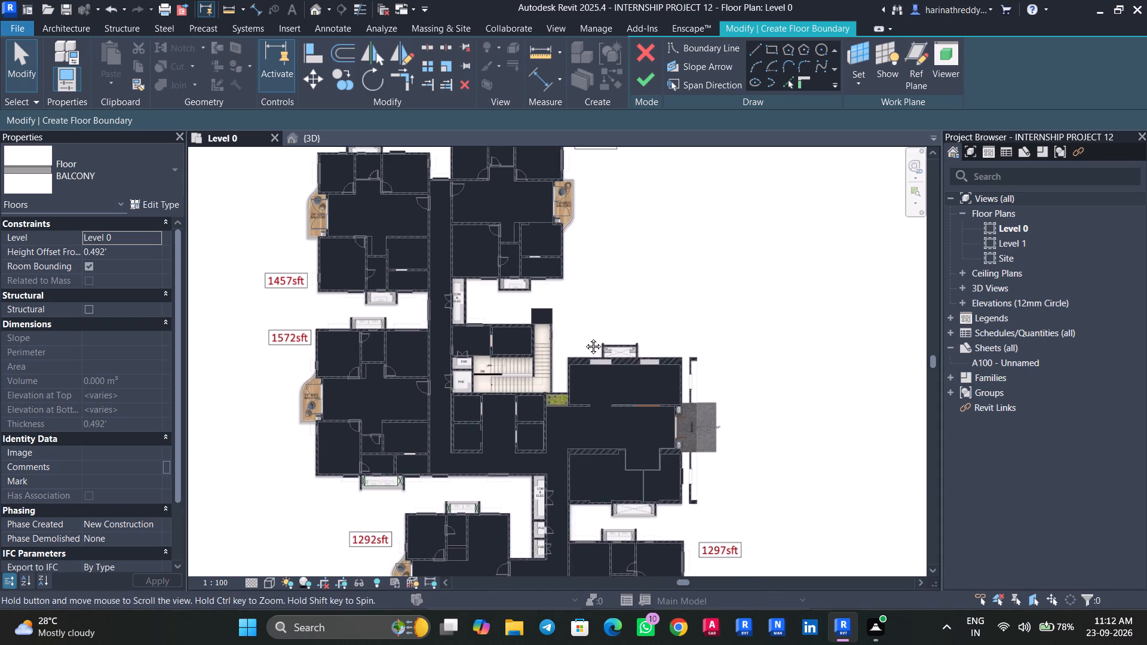
pyautogui.moveTo(584, 337); pyautogui.dragTo(604, 408, button='middle')
# Draw boundary lines along the wall corner at the top of the 1457sft flat's east balcony and down its outer edge to the curve.
pyautogui.scroll(8, 581, 322)
pyautogui.scroll(3, 604, 279)
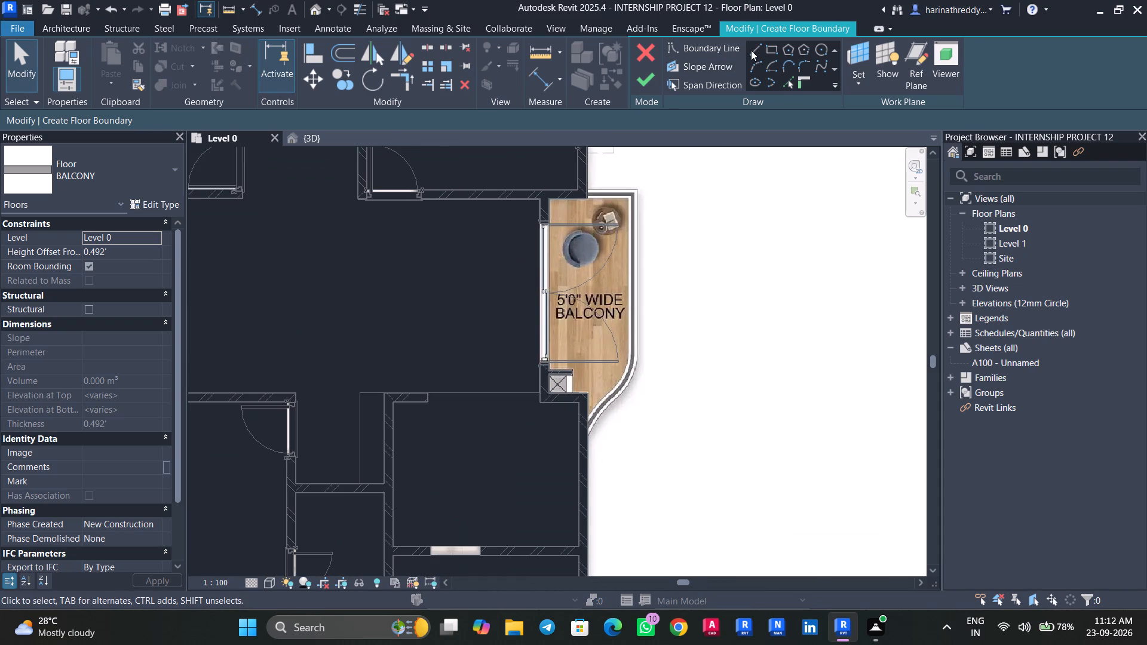
pyautogui.click(751, 50)
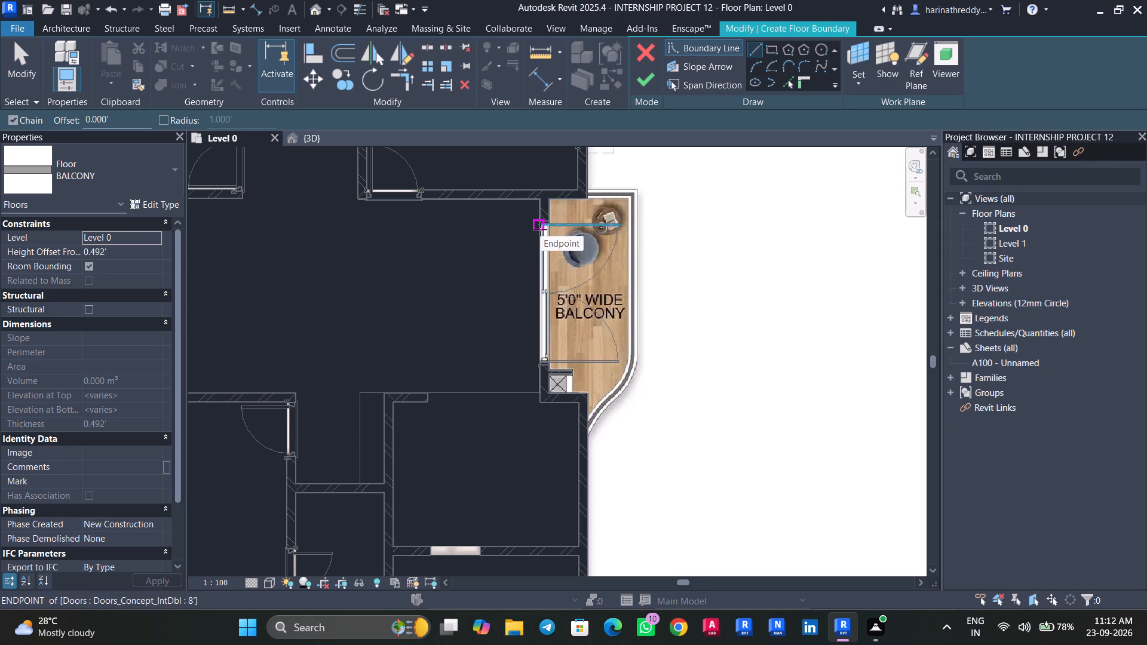
pyautogui.scroll(8, 555, 204)
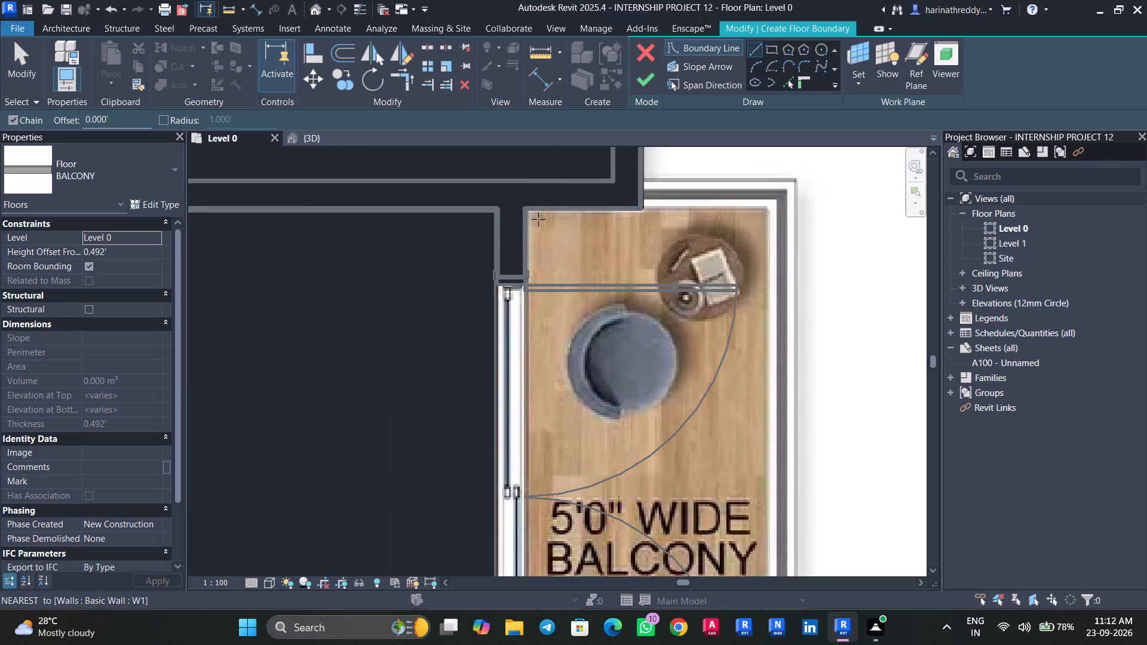
pyautogui.click(528, 213)
pyautogui.click(646, 210)
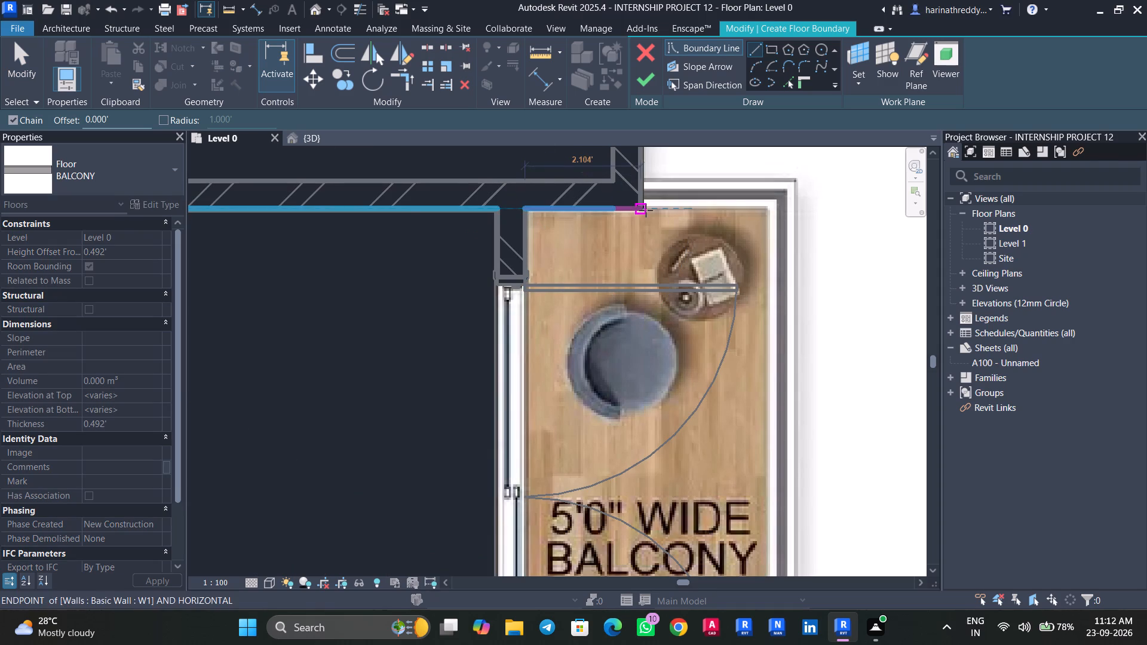
pyautogui.click(643, 181)
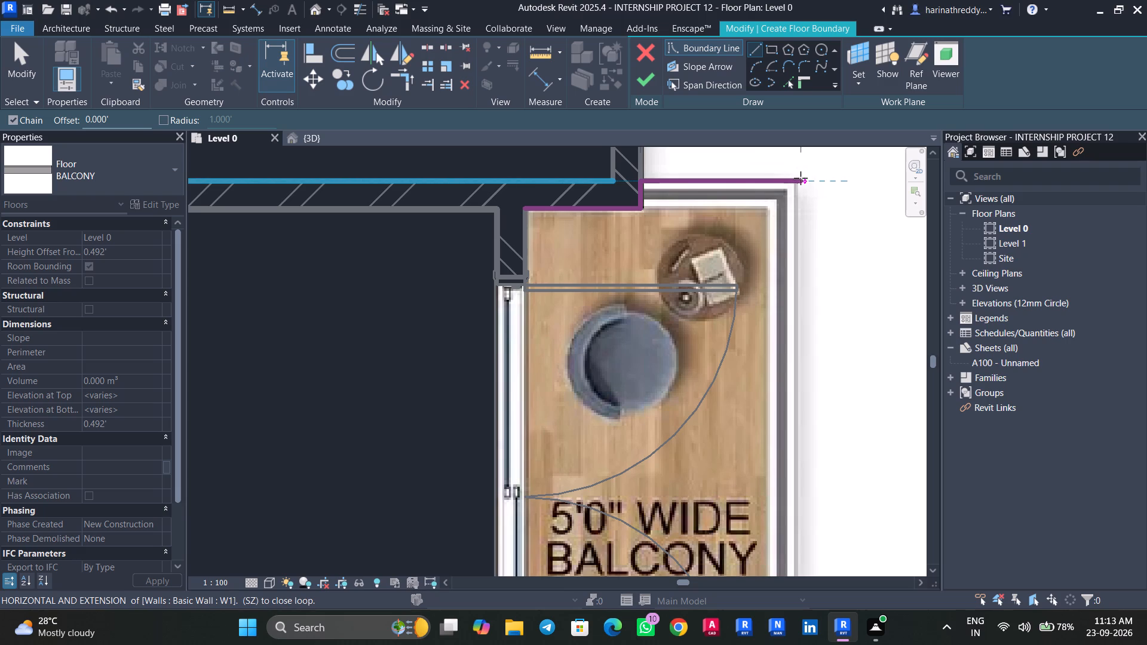
pyautogui.click(795, 180)
pyautogui.moveTo(796, 252); pyautogui.dragTo(742, 24, button='middle')
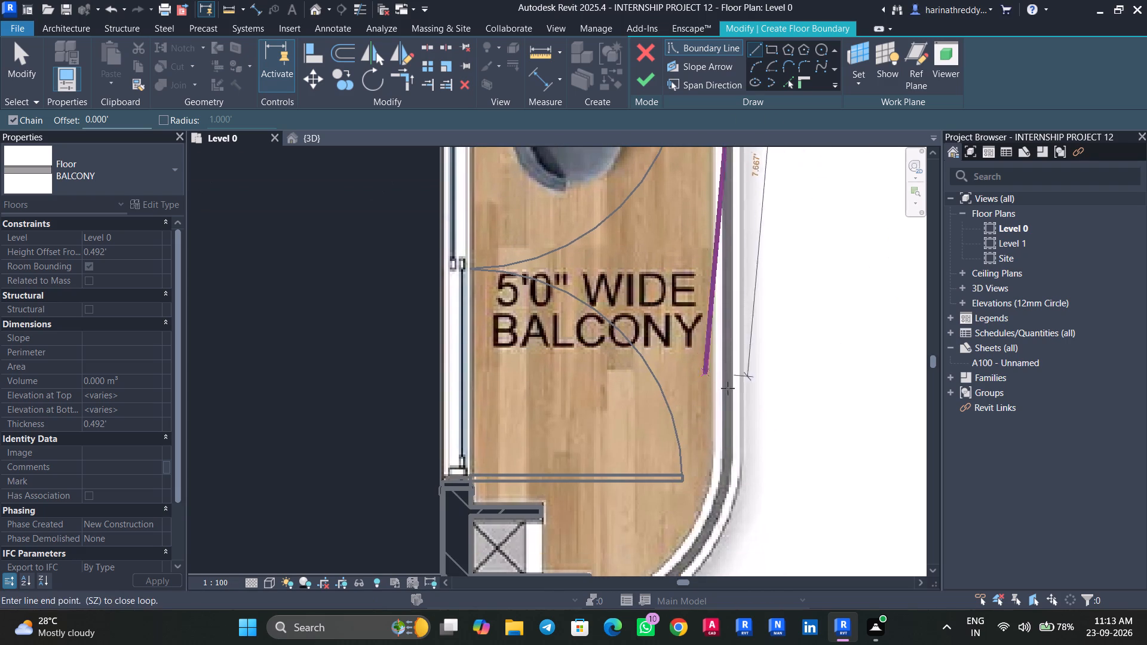
pyautogui.click(739, 473)
pyautogui.press('Escape')
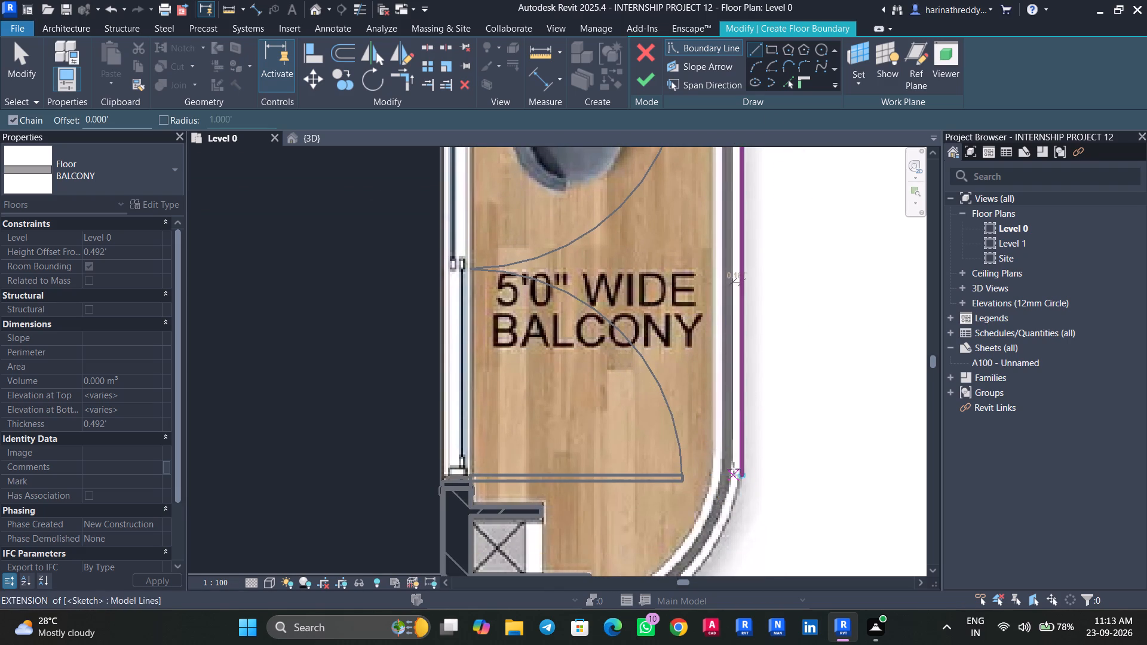
# Draw the inner boundary lines from the balcony's upper wall corner along the door wall, around the shaft, and down the outer wall to the curve's end.
pyautogui.scroll(-3, 729, 449)
pyautogui.scroll(1, 729, 449)
pyautogui.moveTo(670, 374); pyautogui.dragTo(682, 506, button='middle')
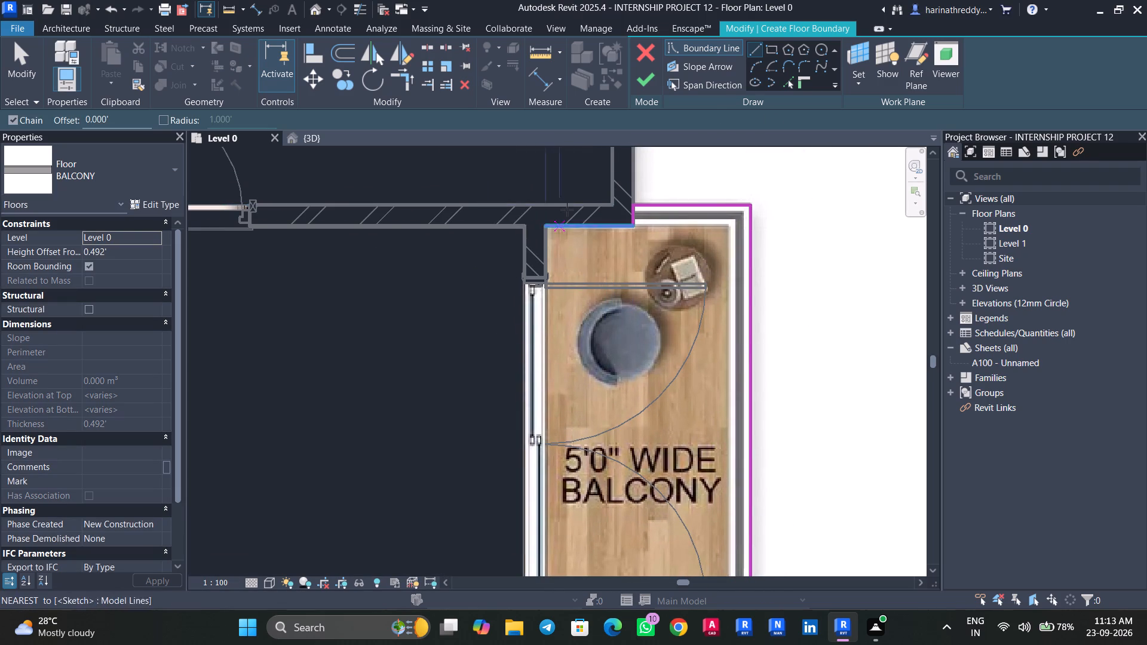
pyautogui.click(545, 228)
pyautogui.moveTo(539, 360); pyautogui.dragTo(503, 145, button='middle')
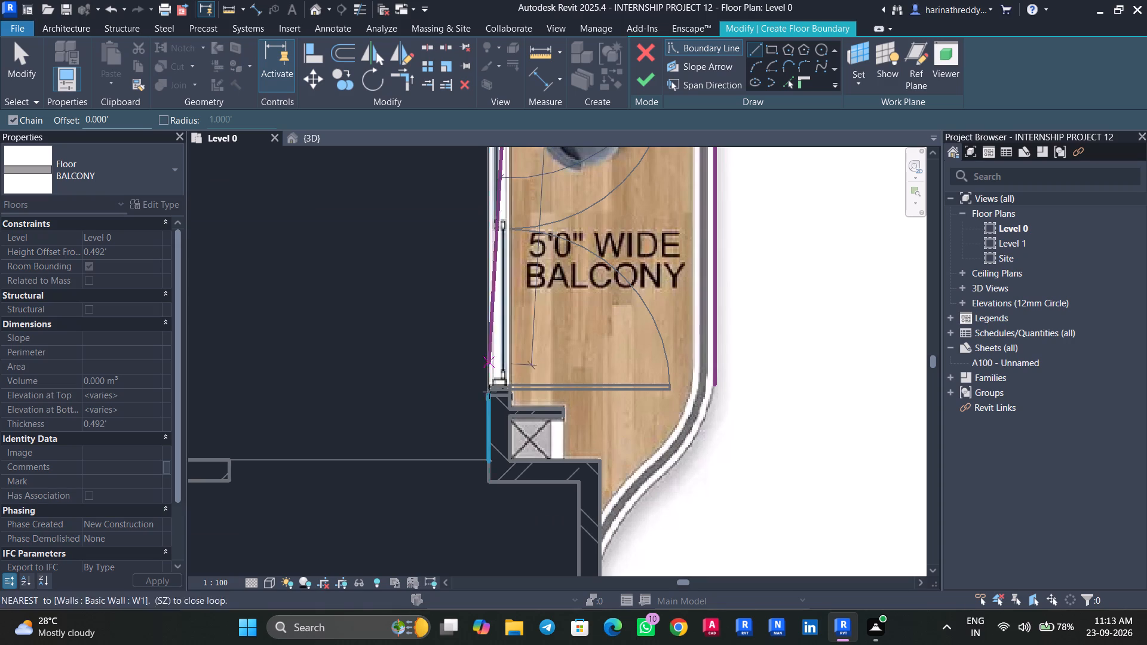
pyautogui.scroll(4, 508, 408)
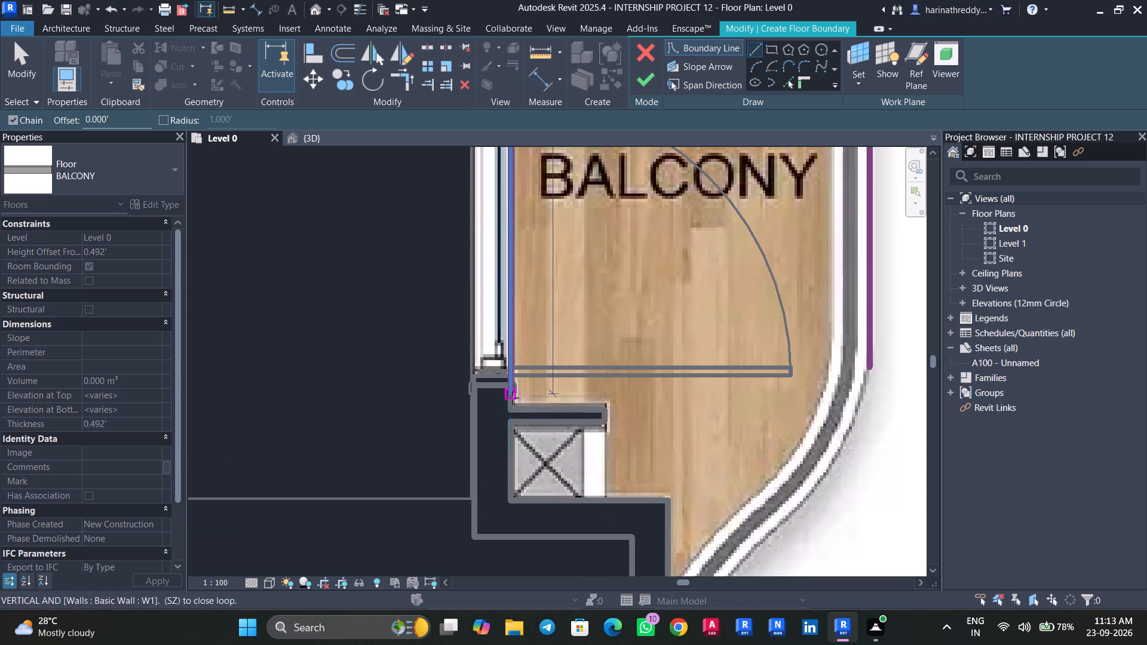
pyautogui.click(512, 401)
pyautogui.click(609, 401)
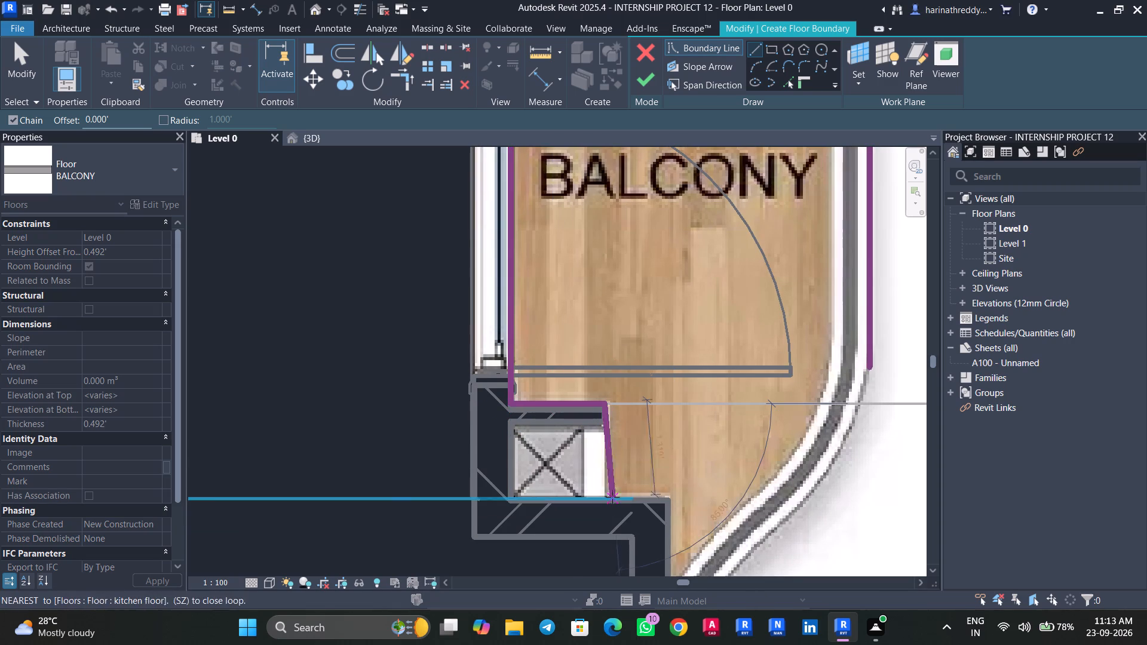
pyautogui.click(609, 495)
pyautogui.click(664, 495)
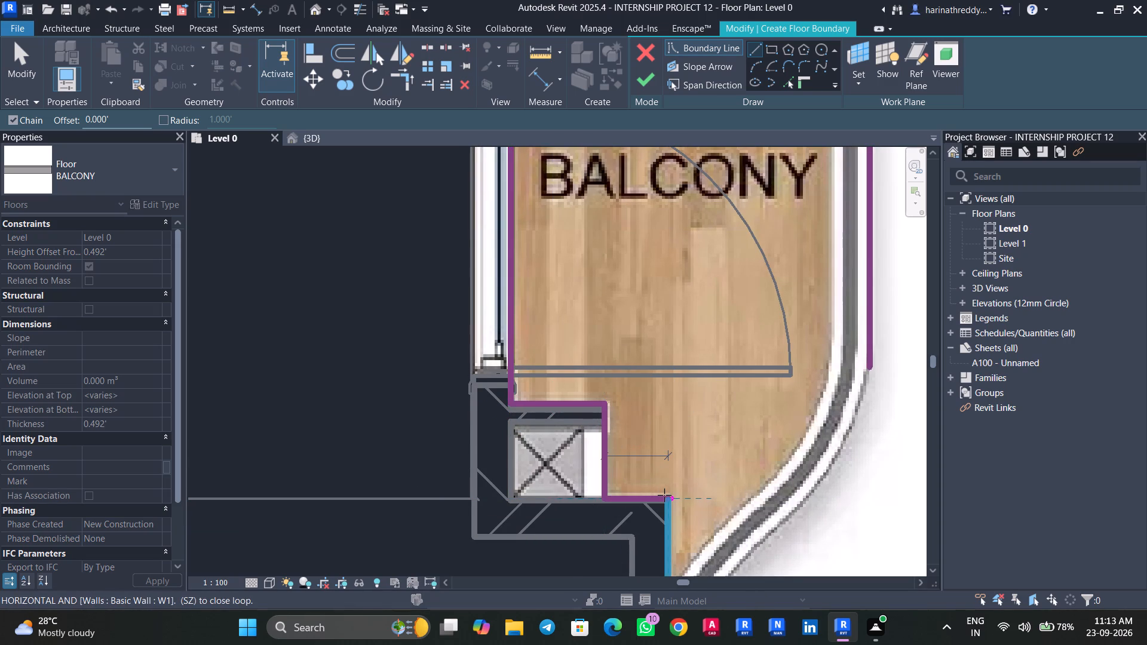
pyautogui.moveTo(664, 495); pyautogui.dragTo(642, 343, button='middle')
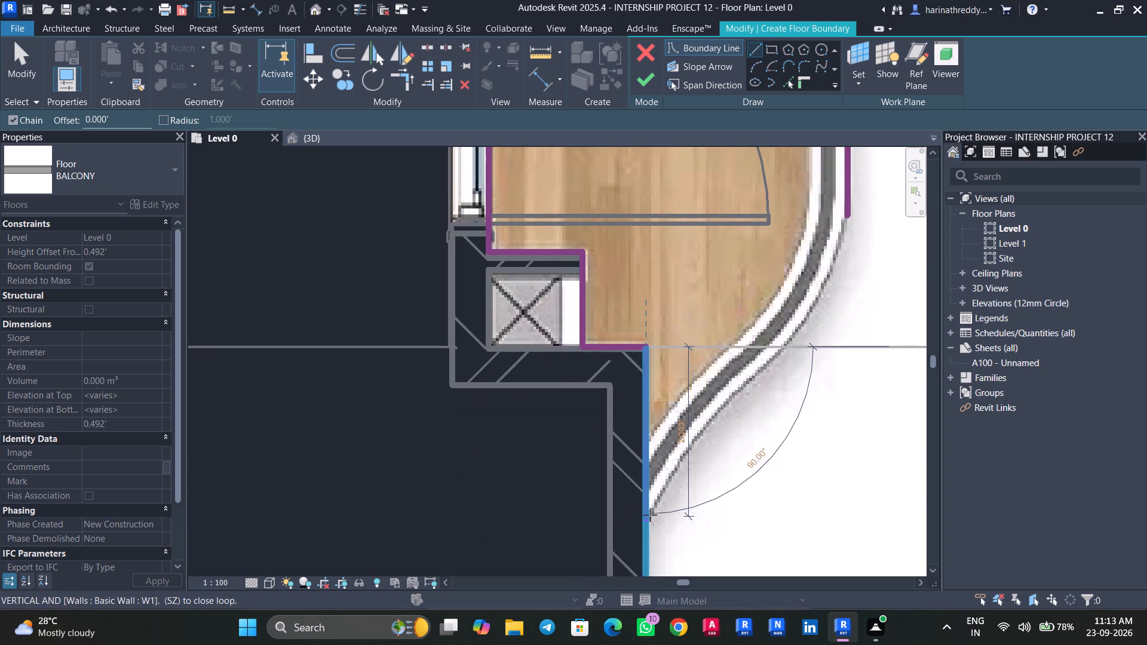
pyautogui.click(650, 515)
pyautogui.press('Escape')
pyautogui.press('Escape')
# Draw a tangent arc from the end of the outer edge line around the upper part of the balcony's curve.
pyautogui.moveTo(745, 389); pyautogui.dragTo(732, 439, button='middle')
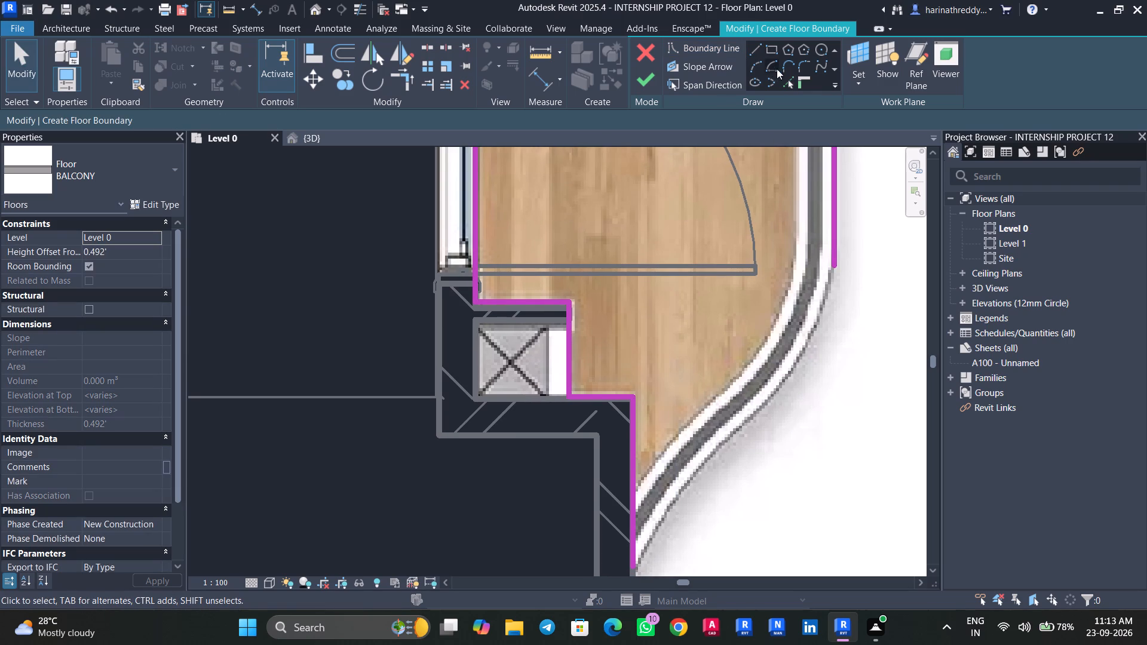
pyautogui.click(762, 63)
pyautogui.click(840, 268)
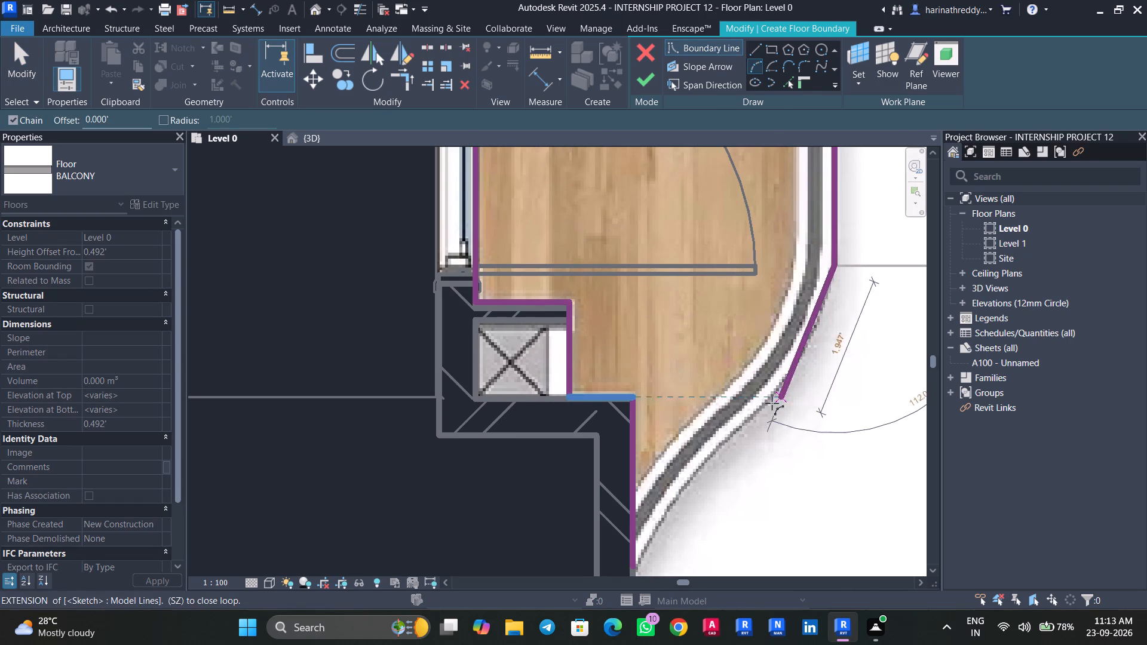
pyautogui.click(750, 422)
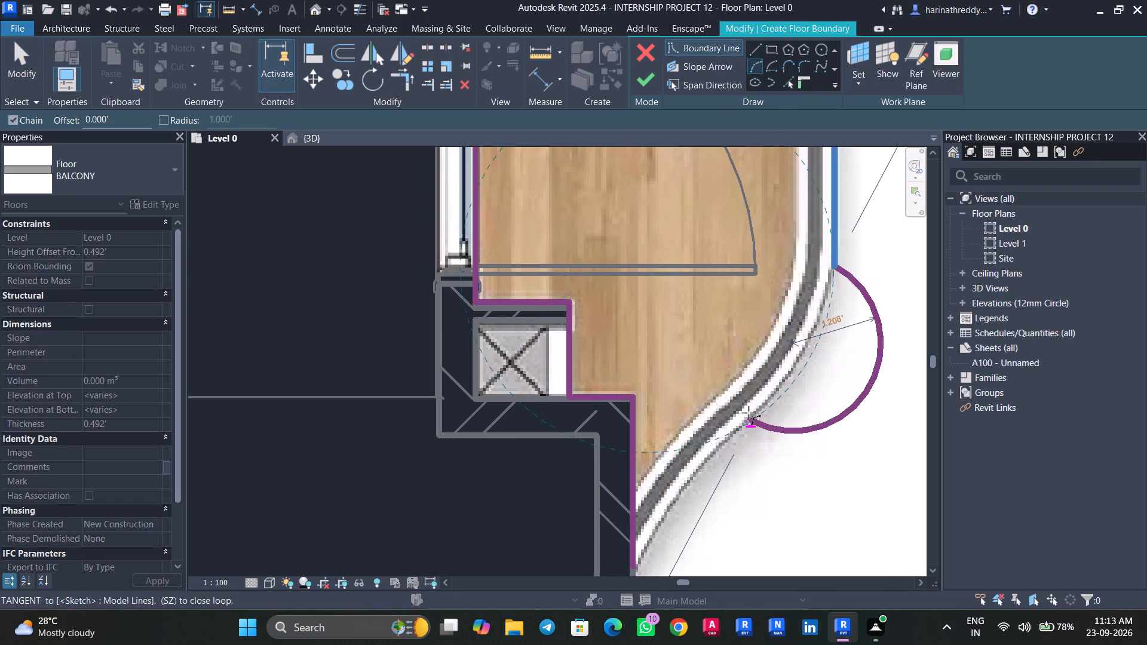
pyautogui.click(780, 386)
pyautogui.press('Escape')
pyautogui.press('Escape')
# Enlarge the arc's radius to follow the balcony's curved outer edge.
pyautogui.click(805, 354)
pyautogui.scroll(4, 808, 361)
pyautogui.moveTo(812, 350); pyautogui.dragTo(811, 349)
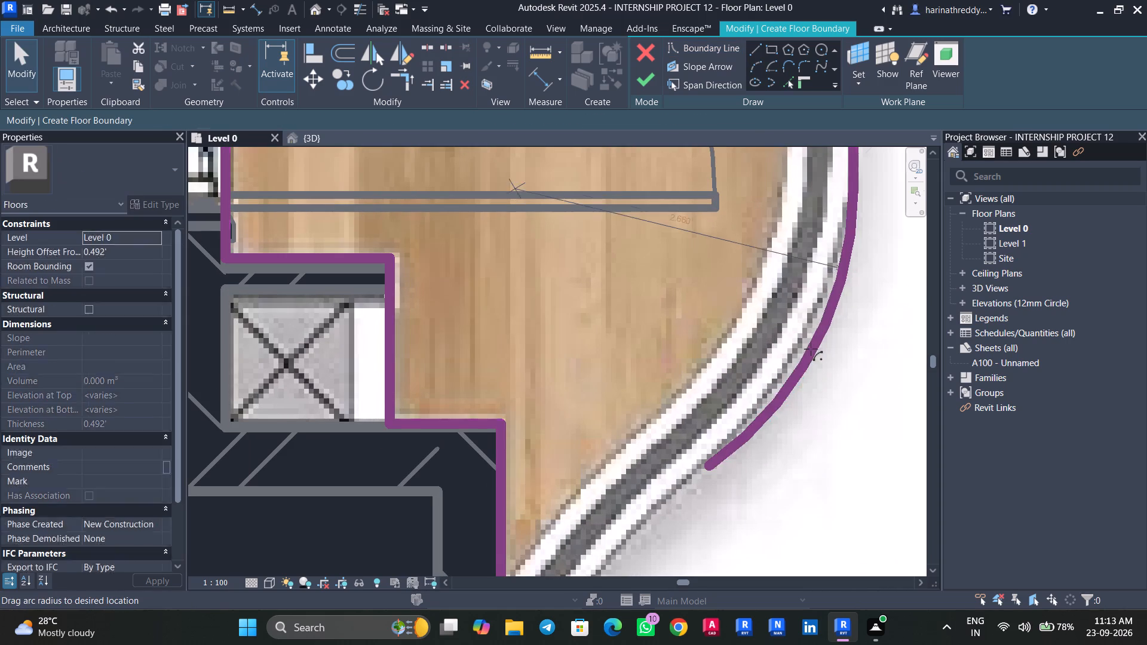
pyautogui.moveTo(811, 349); pyautogui.dragTo(806, 346)
pyautogui.press('Escape')
pyautogui.scroll(-5, 809, 400)
pyautogui.moveTo(809, 400); pyautogui.dragTo(801, 387, button='middle')
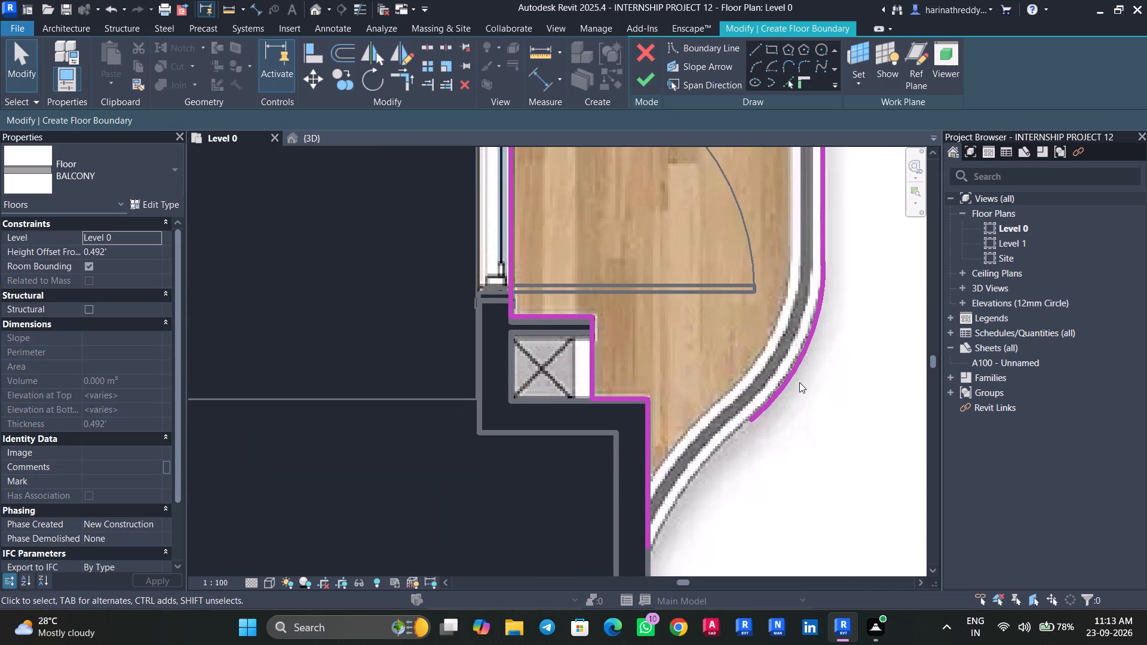
pyautogui.click(803, 352)
pyautogui.scroll(5, 803, 352)
pyautogui.click(803, 344)
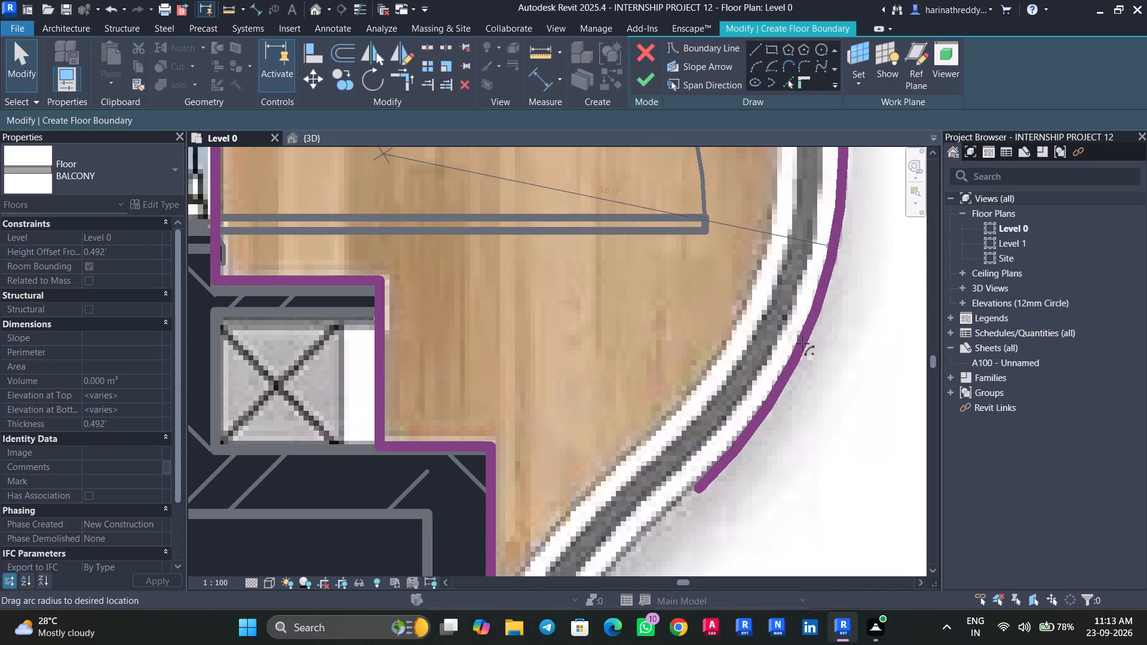
pyautogui.press('Escape')
# Adjust the arc's lower end to an arc length of about 2.93 ft and nudge the arc two increments toward the building.
pyautogui.click(732, 442)
pyautogui.click(706, 469)
pyautogui.click(709, 478)
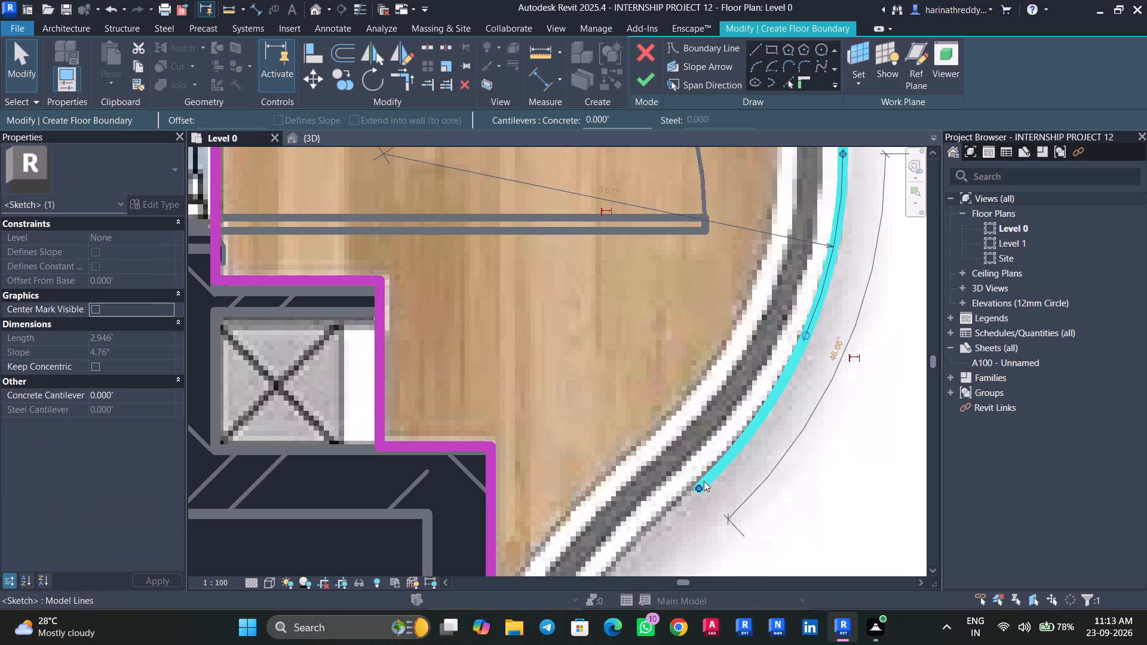
pyautogui.moveTo(695, 487); pyautogui.dragTo(687, 473)
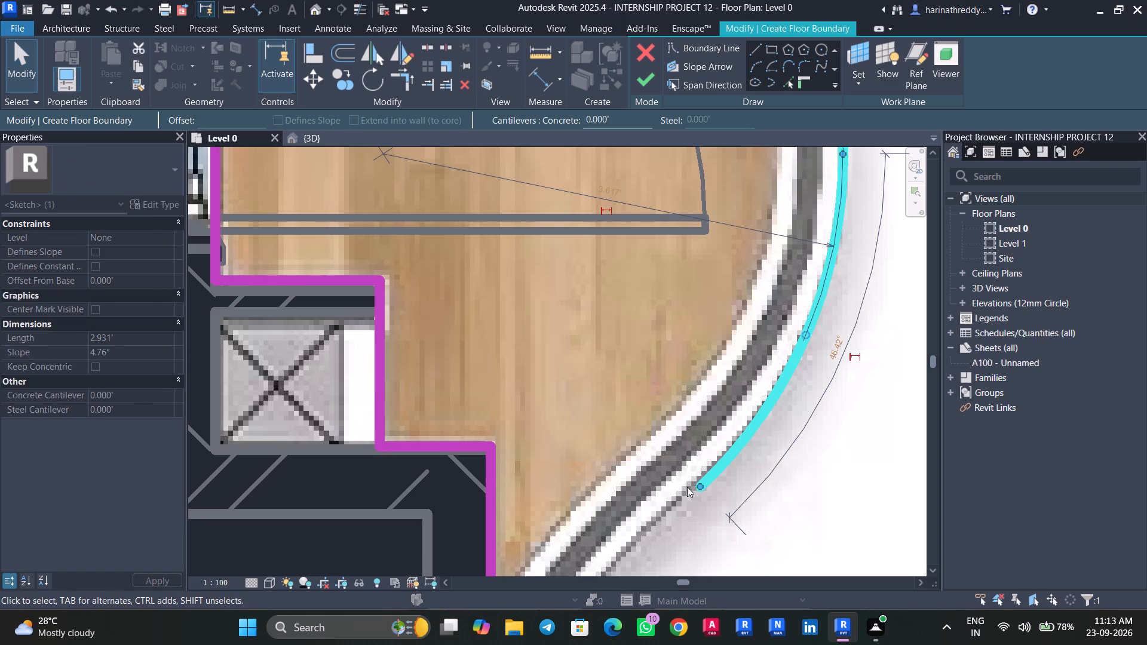
pyautogui.press('Left')
pyautogui.press('Left')
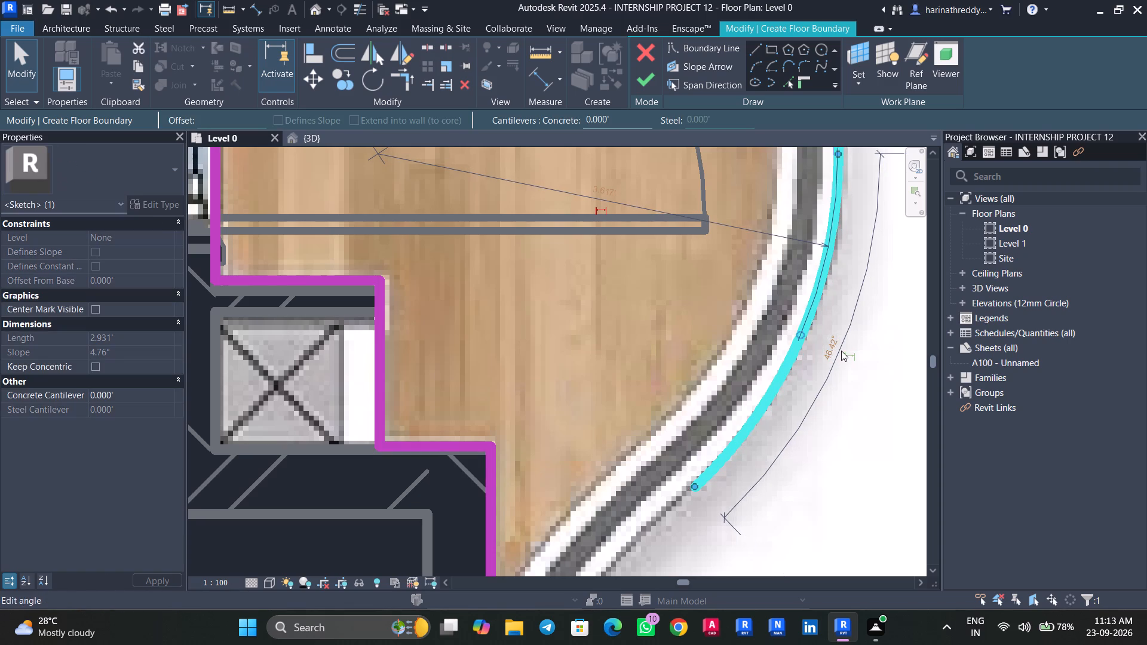
pyautogui.scroll(-4, 841, 351)
pyautogui.press('Escape')
# Draw a second arc from the wall-face line's end to the first arc's lower end, following the balcony's reverse curve.
pyautogui.scroll(-4, 855, 423)
pyautogui.moveTo(855, 422); pyautogui.dragTo(822, 362, button='middle')
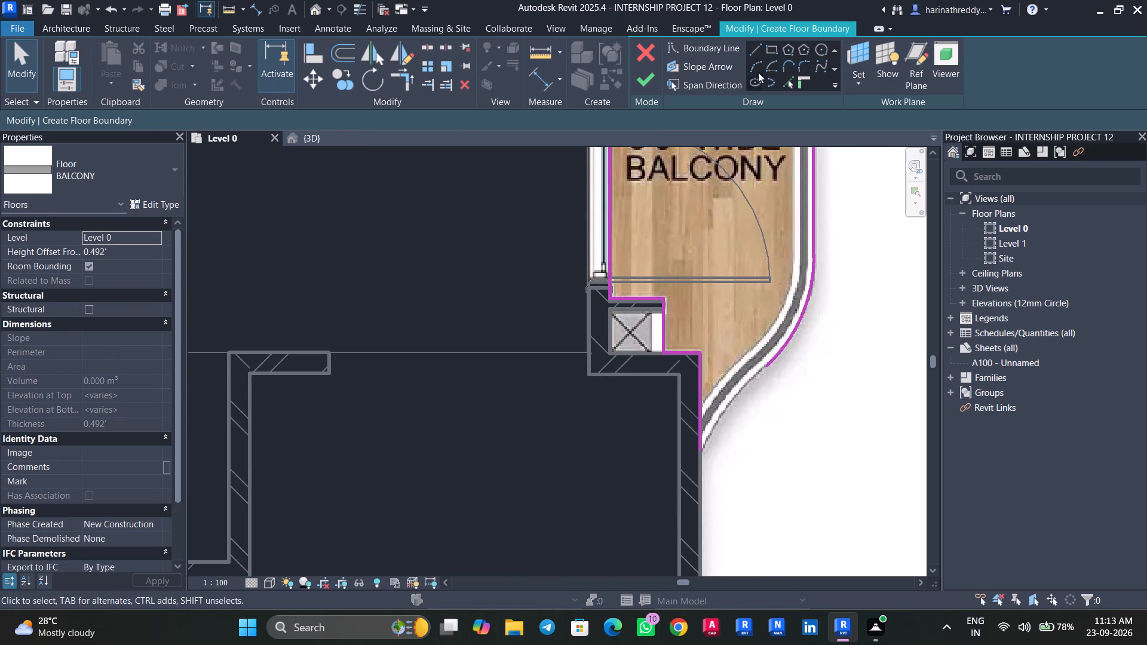
pyautogui.click(753, 64)
pyautogui.click(702, 444)
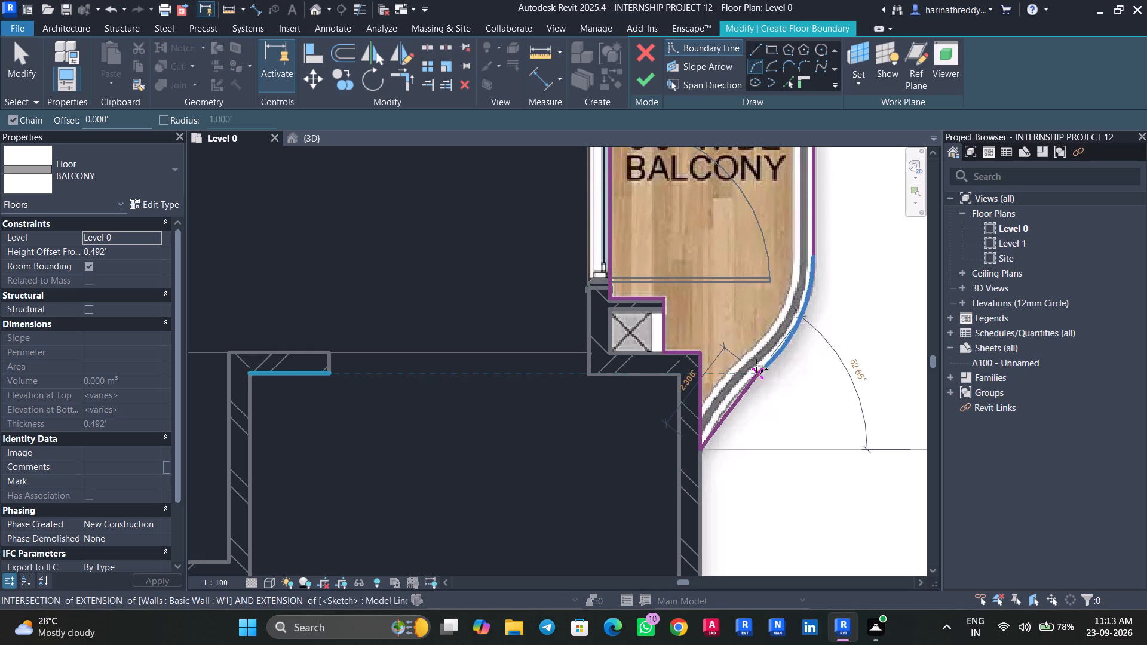
pyautogui.click(762, 361)
pyautogui.scroll(3, 734, 388)
pyautogui.scroll(-1, 734, 388)
pyautogui.scroll(3, 734, 388)
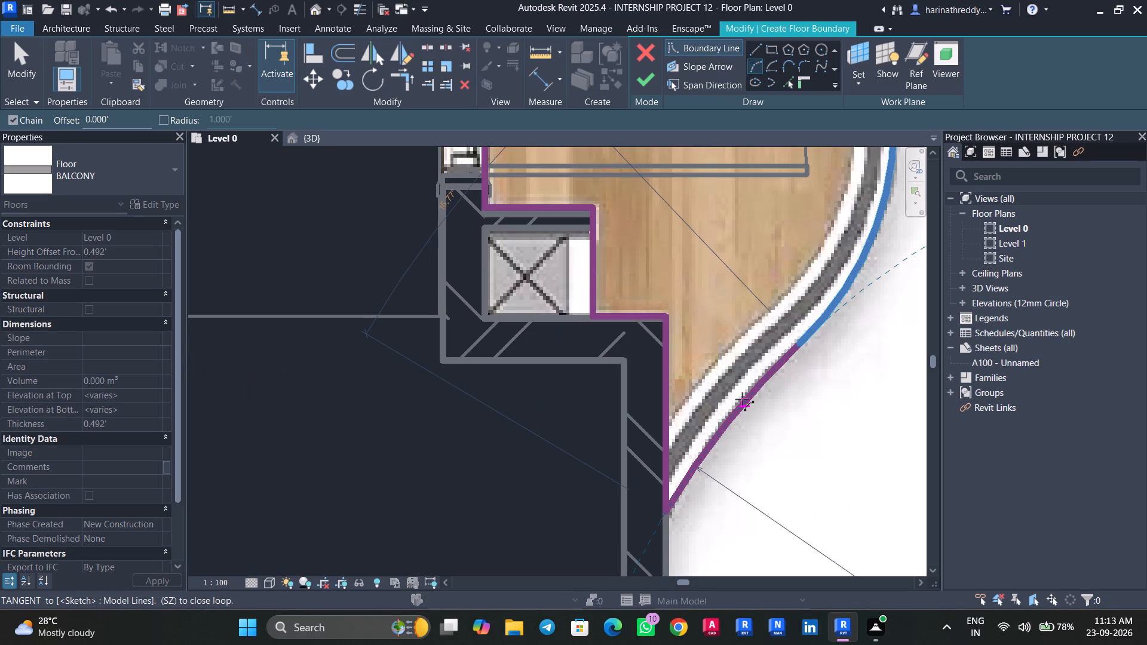
pyautogui.click(742, 399)
pyautogui.press('Escape')
pyautogui.press('Escape')
# Draw boundary lines along the lower edge and around the duct shaft of the west-side 1457sft flat's 5'0" wide balcony.
pyautogui.scroll(-3, 738, 434)
pyautogui.scroll(1, 738, 434)
pyautogui.scroll(-1, 738, 434)
pyautogui.scroll(1, 738, 434)
pyautogui.scroll(-13, 739, 435)
pyautogui.scroll(2, 740, 435)
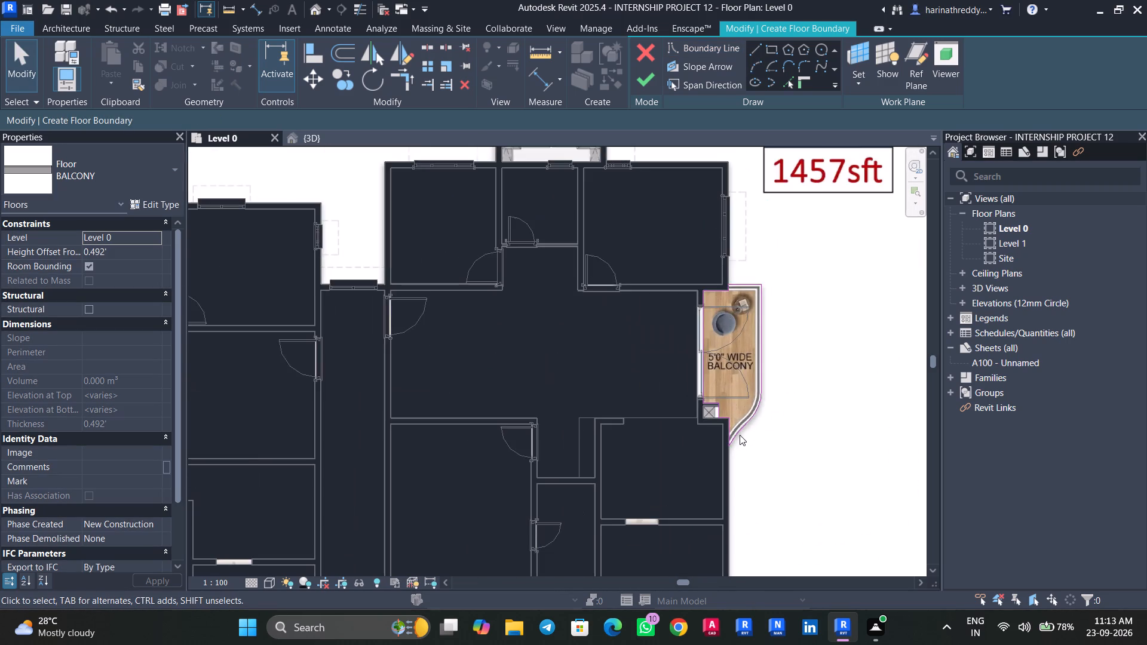
pyautogui.scroll(-4, 740, 435)
pyautogui.scroll(-4, 499, 253)
pyautogui.moveTo(465, 247); pyautogui.dragTo(533, 139, button='middle')
pyautogui.scroll(7, 312, 245)
pyautogui.moveTo(412, 214); pyautogui.dragTo(409, 303, button='middle')
pyautogui.scroll(5, 409, 303)
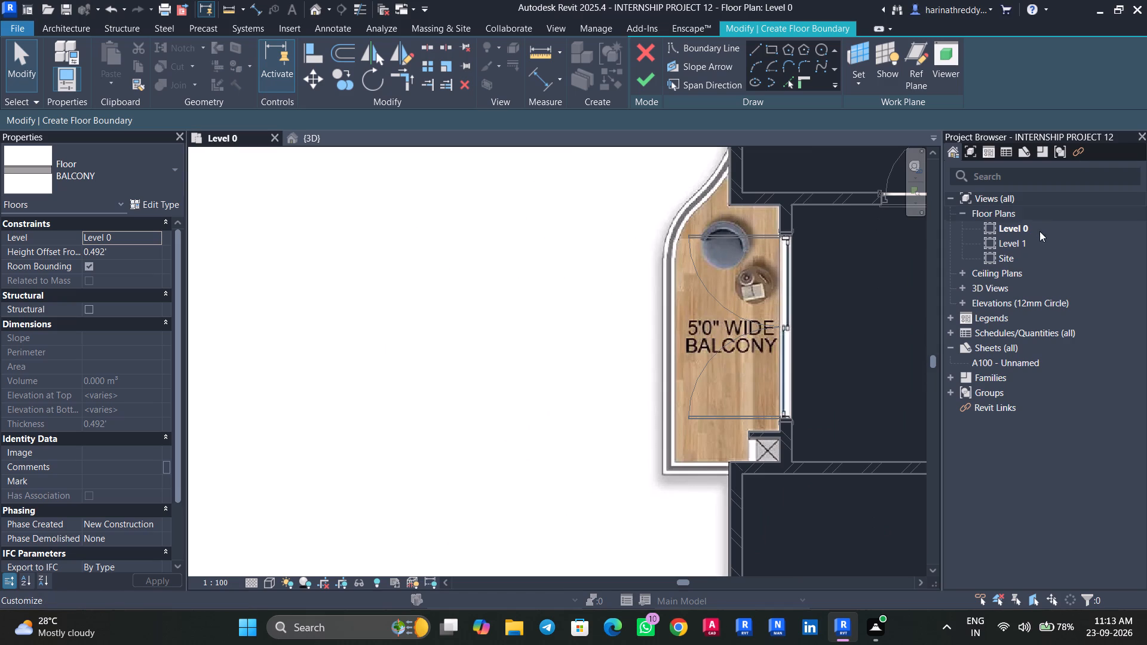
pyautogui.click(755, 44)
pyautogui.moveTo(710, 279); pyautogui.dragTo(643, 152, button='middle')
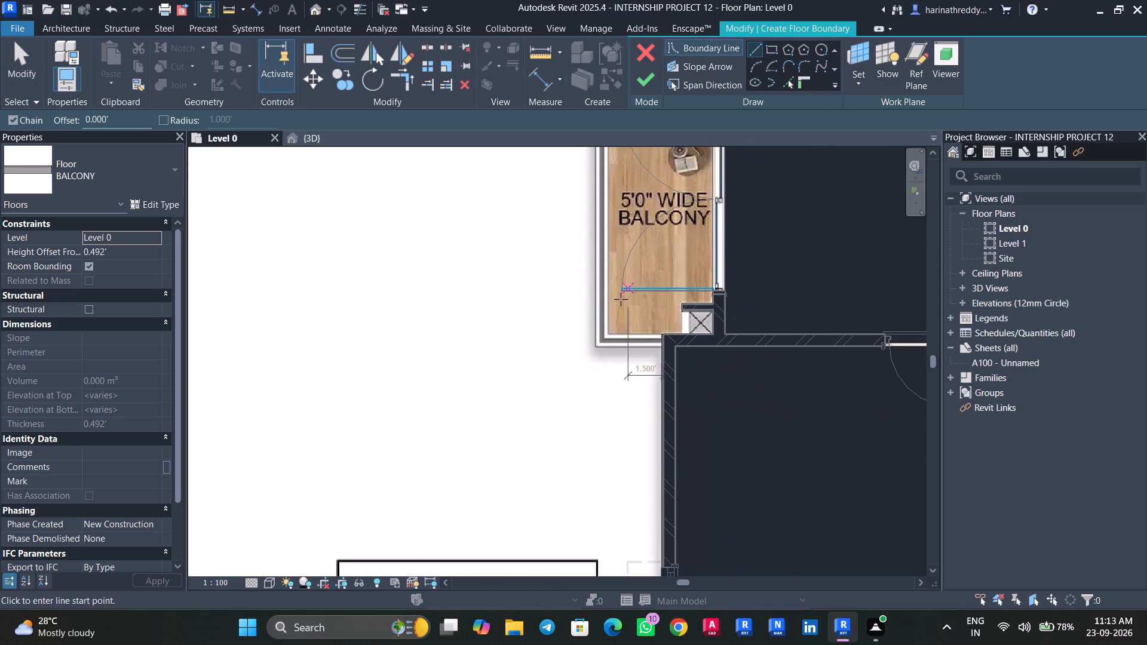
pyautogui.scroll(10, 597, 348)
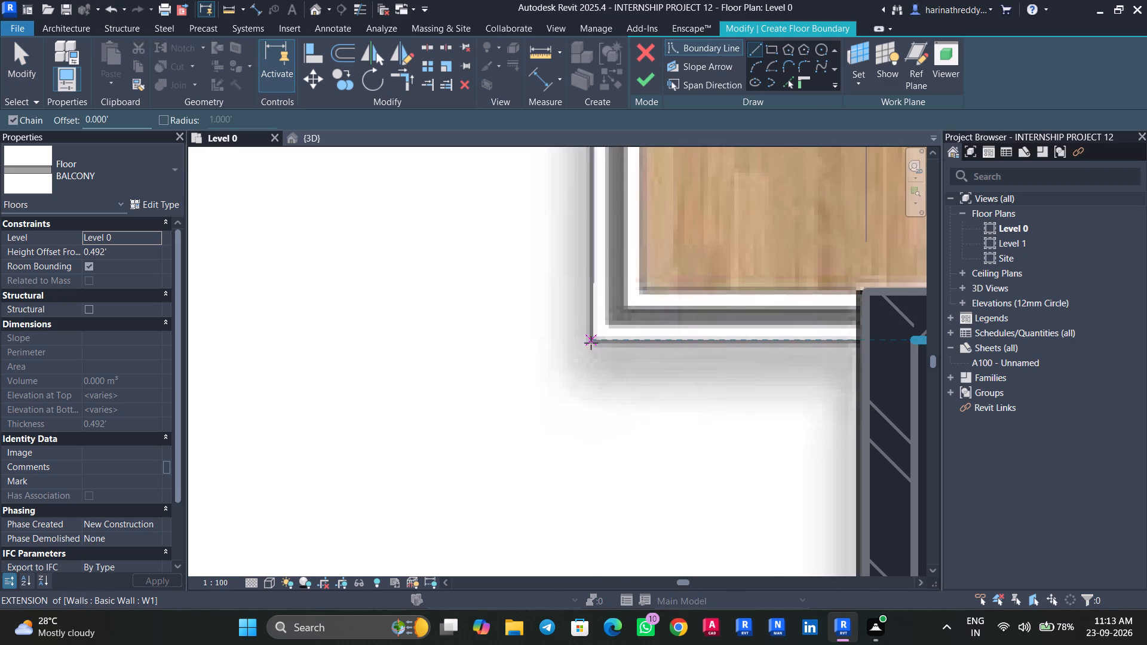
pyautogui.click(591, 343)
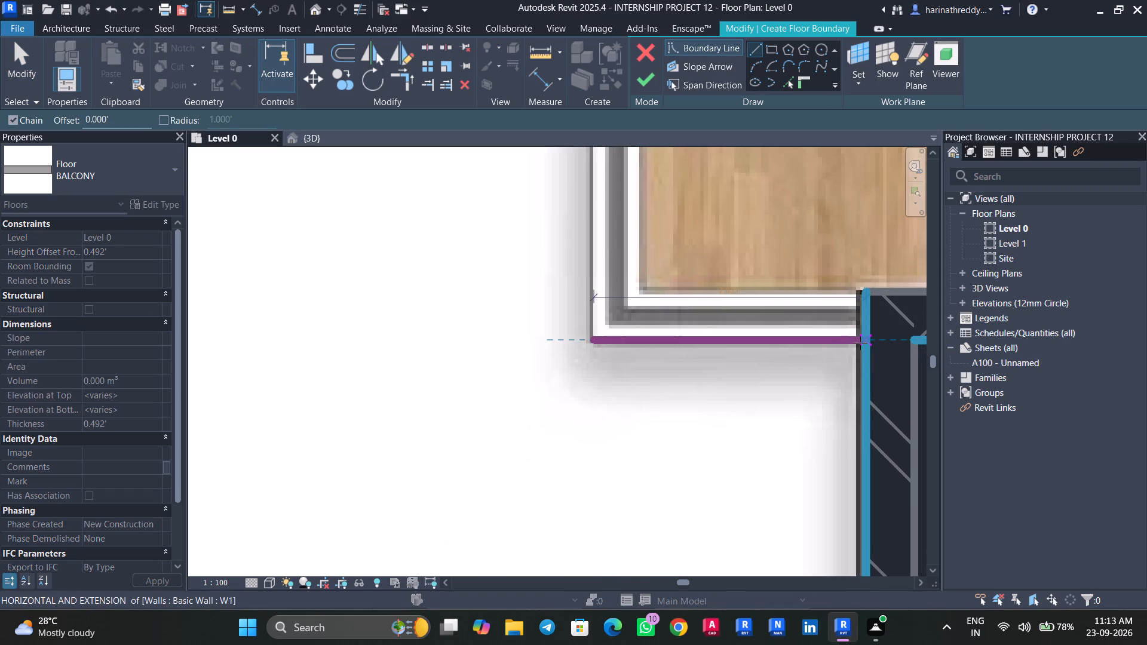
pyautogui.click(857, 343)
pyautogui.click(852, 294)
pyautogui.moveTo(852, 294); pyautogui.dragTo(631, 333, button='middle')
pyautogui.click(717, 327)
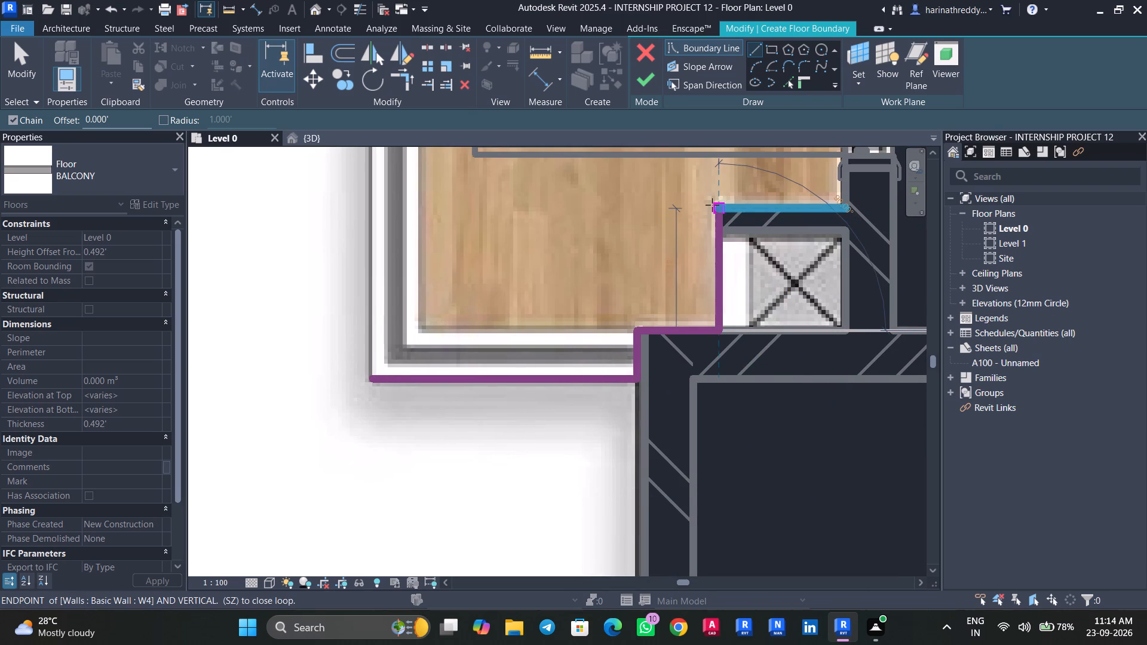
pyautogui.click(712, 205)
pyautogui.click(842, 205)
# Continue the boundary along the sliding-door wall face and upper wall return, and about 2.33 ft up the outer wall to the curve.
pyautogui.moveTo(835, 185); pyautogui.dragTo(793, 339, button='middle')
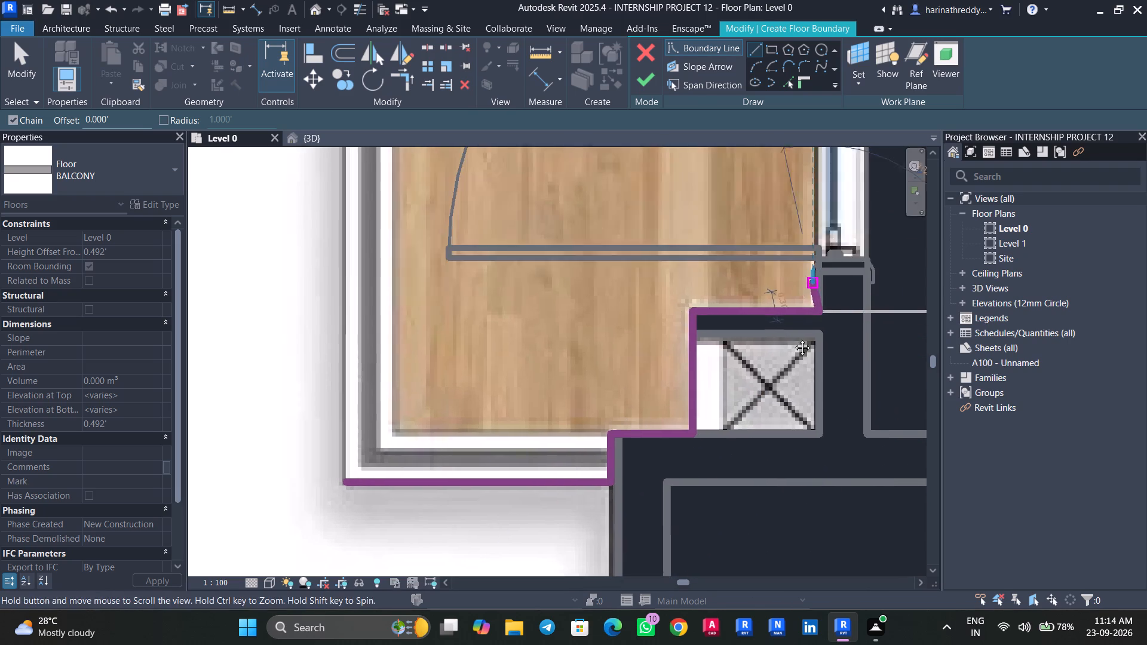
pyautogui.moveTo(793, 339); pyautogui.dragTo(775, 388, button='middle')
pyautogui.scroll(-7, 774, 354)
pyautogui.moveTo(776, 215); pyautogui.dragTo(756, 394, button='middle')
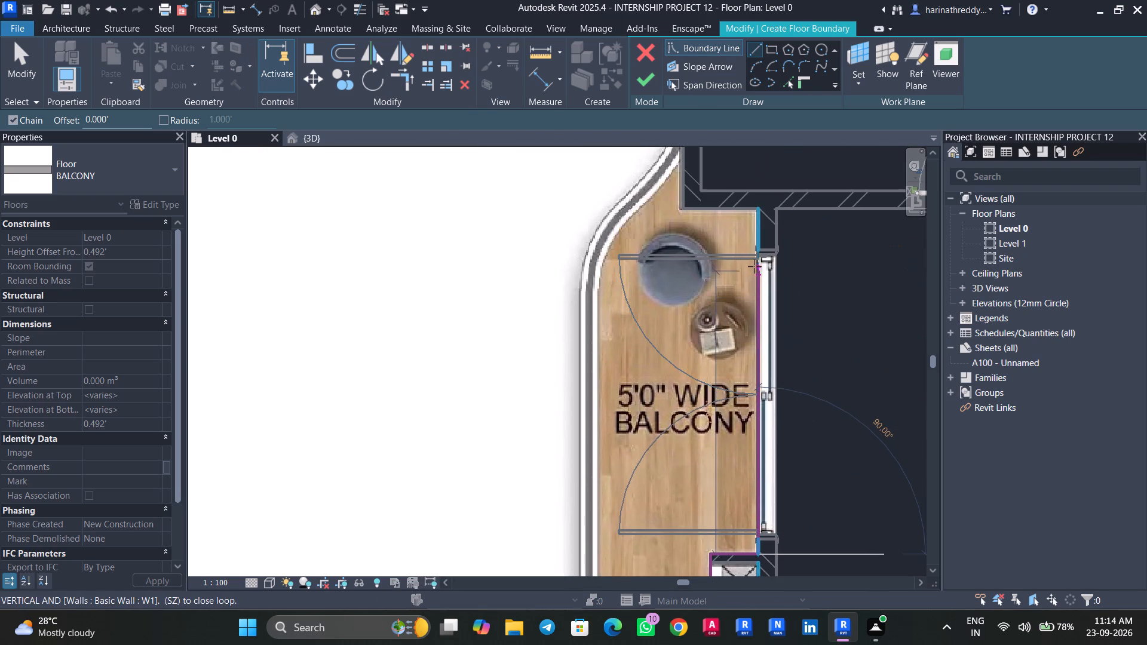
pyautogui.click(756, 211)
pyautogui.click(682, 210)
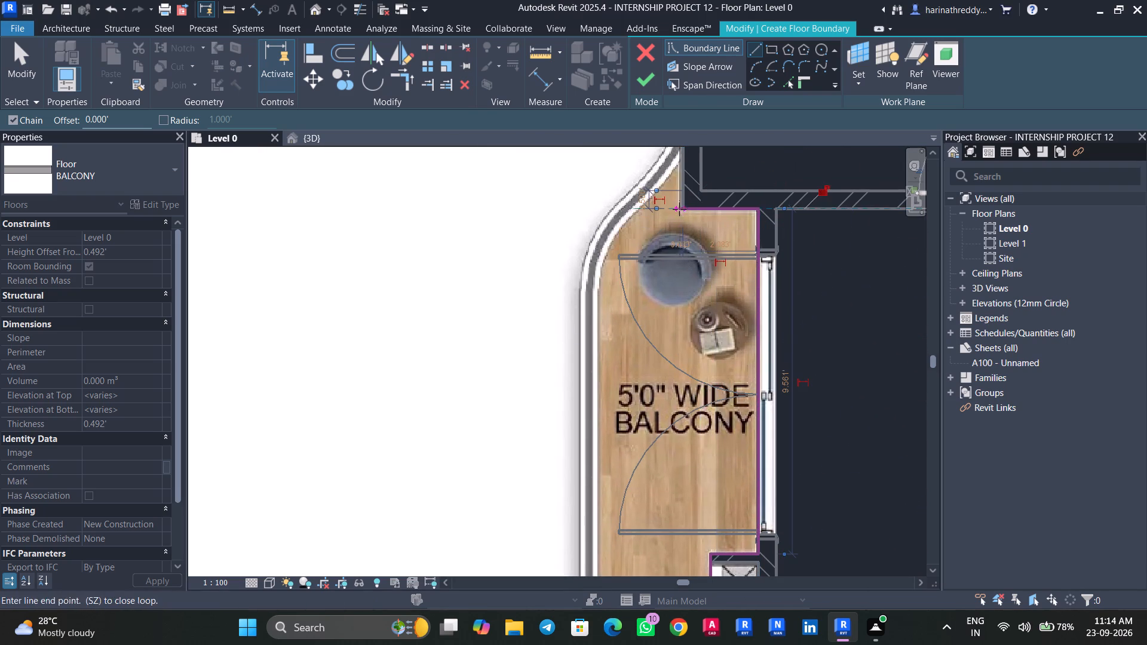
pyautogui.moveTo(677, 172); pyautogui.dragTo(673, 262, button='middle')
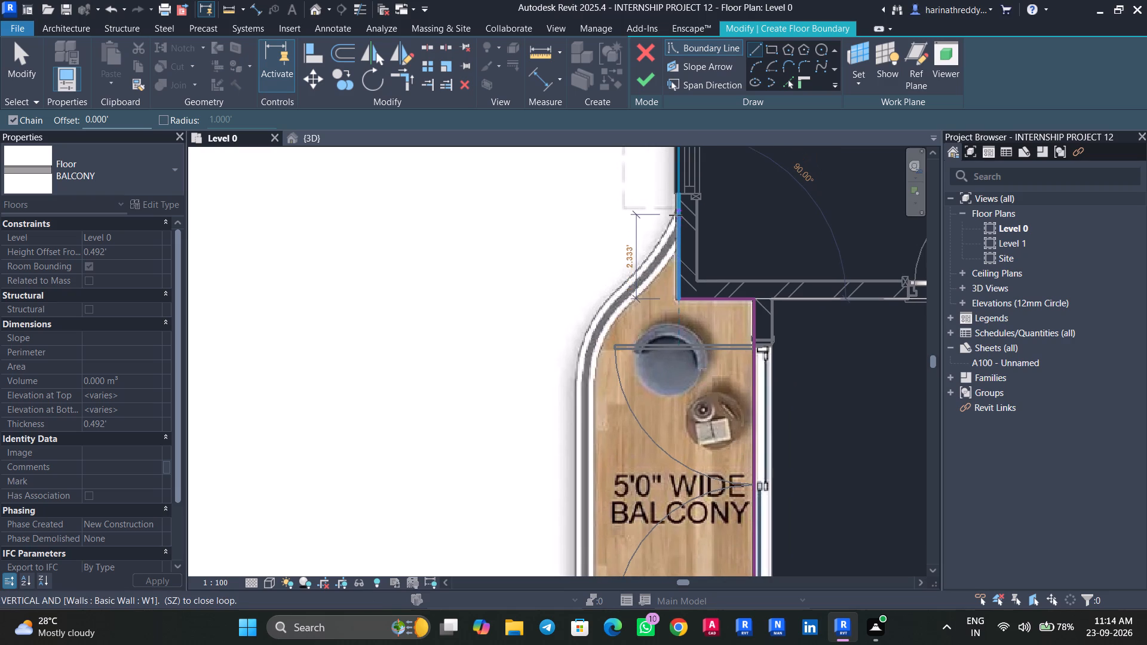
pyautogui.click(676, 215)
pyautogui.press('Escape')
# Draw the balcony's straight outer edge line from the lower corner up to the start of the curve, about 9.4 ft.
pyautogui.scroll(-4, 640, 314)
pyautogui.moveTo(635, 350); pyautogui.dragTo(628, 238, button='middle')
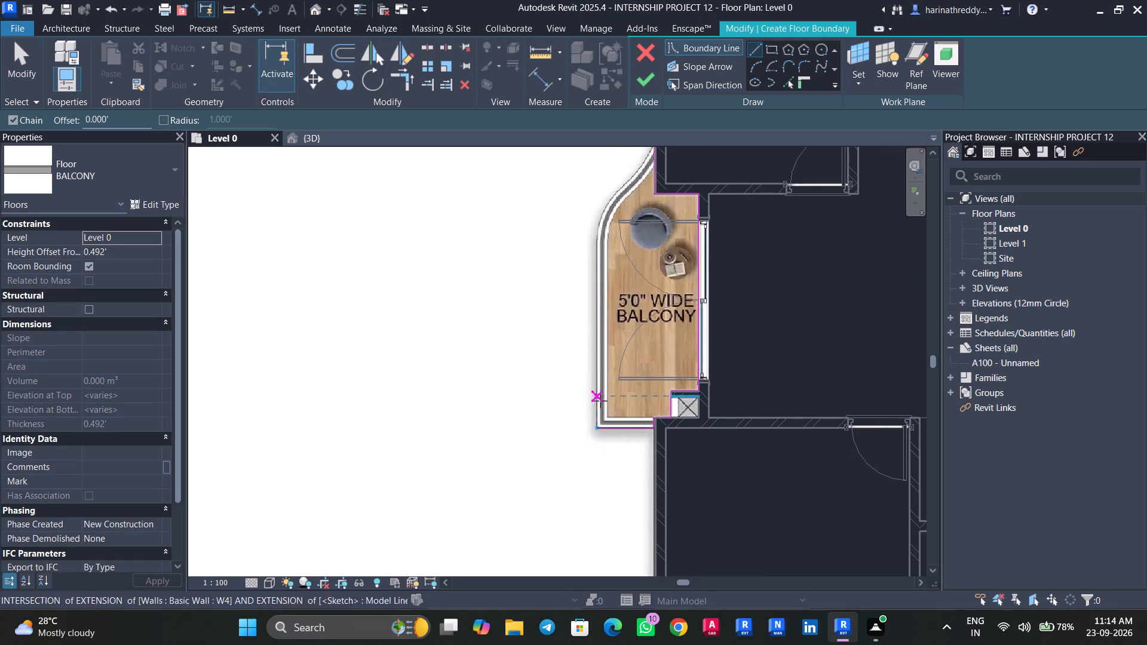
pyautogui.click(596, 433)
pyautogui.scroll(5, 590, 244)
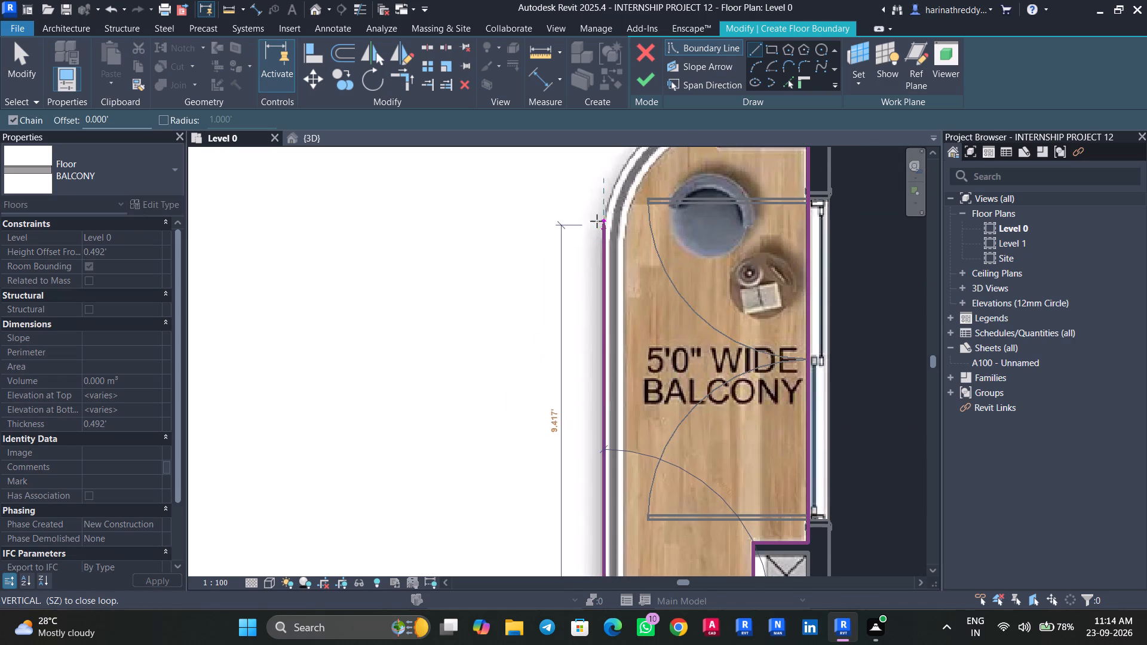
pyautogui.click(603, 216)
pyautogui.press('Escape')
# Draw a tangent arc from the upper end of the outer edge line along the first part of the balcony's curve.
pyautogui.moveTo(638, 239); pyautogui.dragTo(608, 388, button='middle')
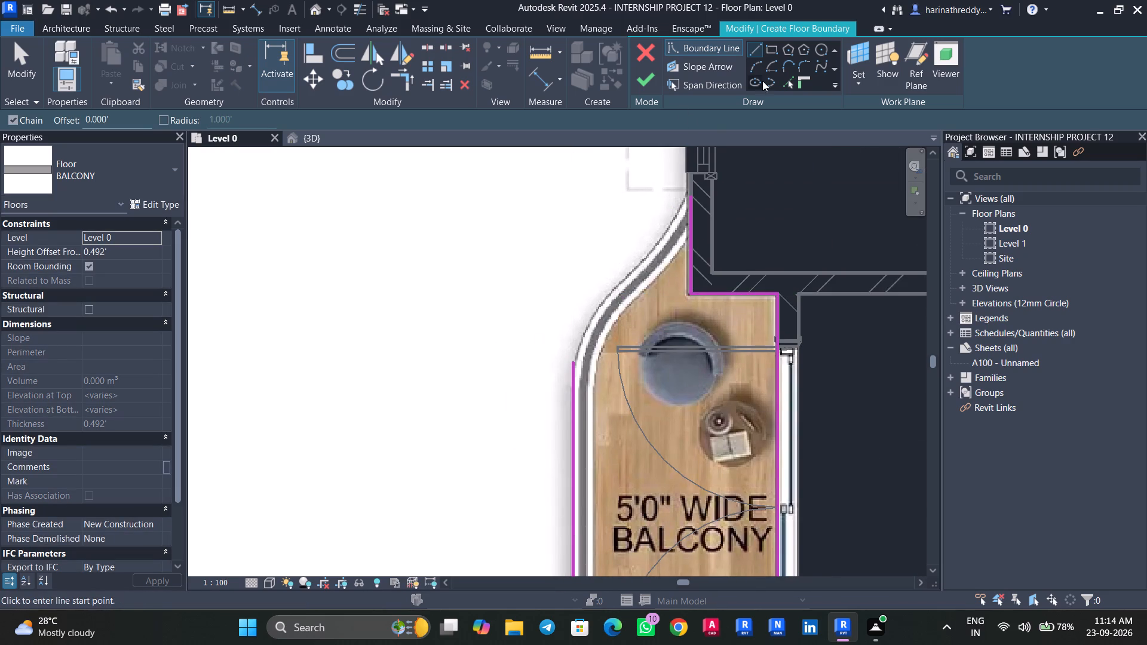
pyautogui.click(760, 64)
pyautogui.click(573, 360)
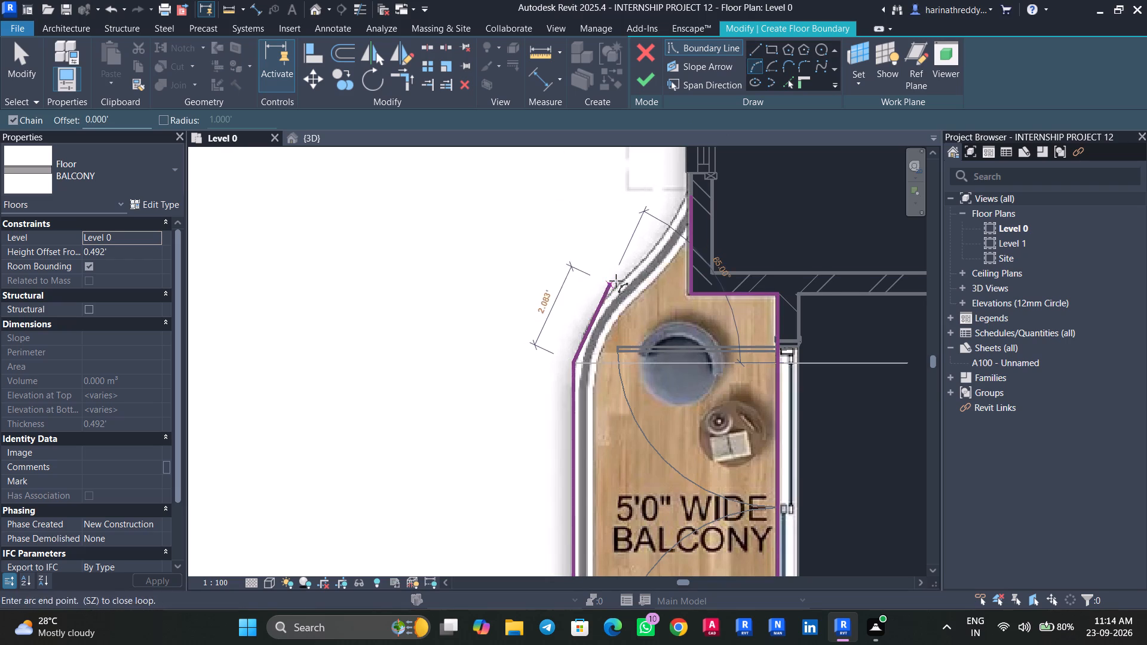
pyautogui.click(627, 277)
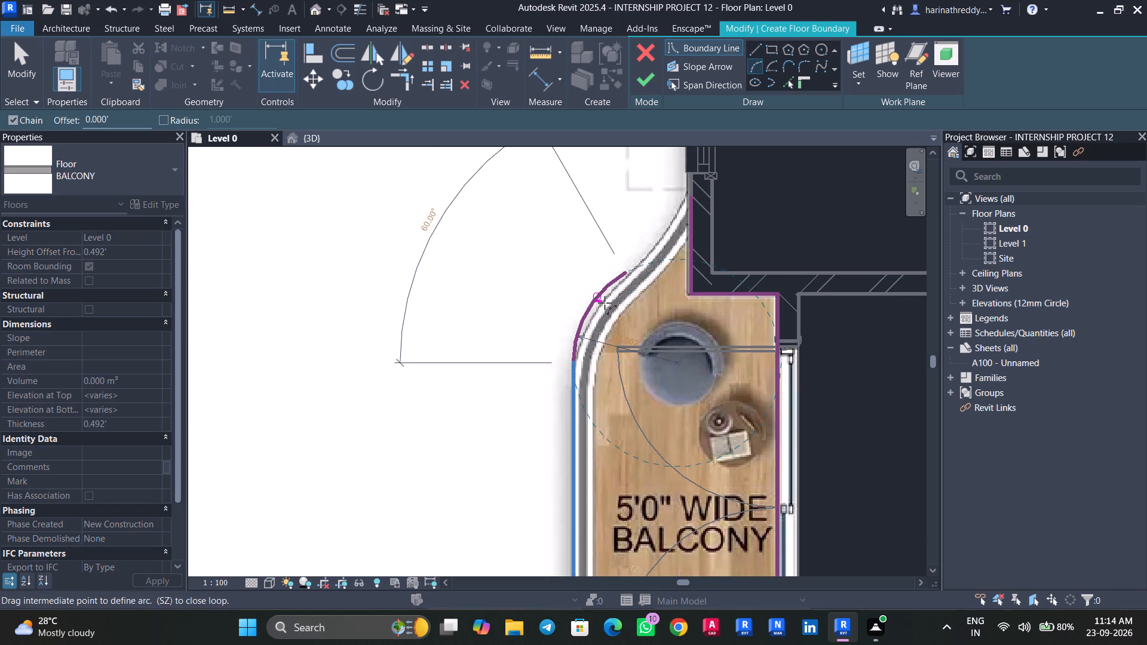
pyautogui.click(605, 303)
pyautogui.press('Escape')
pyautogui.press('Escape')
# Enlarge the arc's radius to about 3.94 ft to follow the balcony's curved outer edge.
pyautogui.click(587, 296)
pyautogui.click(591, 301)
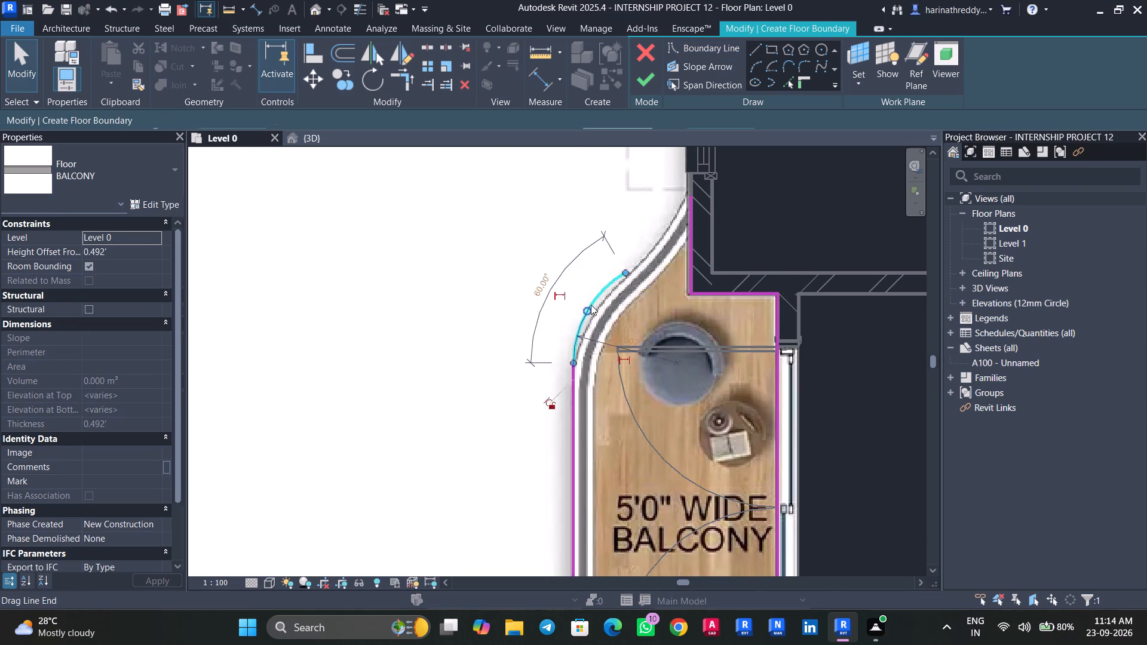
pyautogui.scroll(4, 591, 305)
pyautogui.moveTo(584, 309); pyautogui.dragTo(596, 319)
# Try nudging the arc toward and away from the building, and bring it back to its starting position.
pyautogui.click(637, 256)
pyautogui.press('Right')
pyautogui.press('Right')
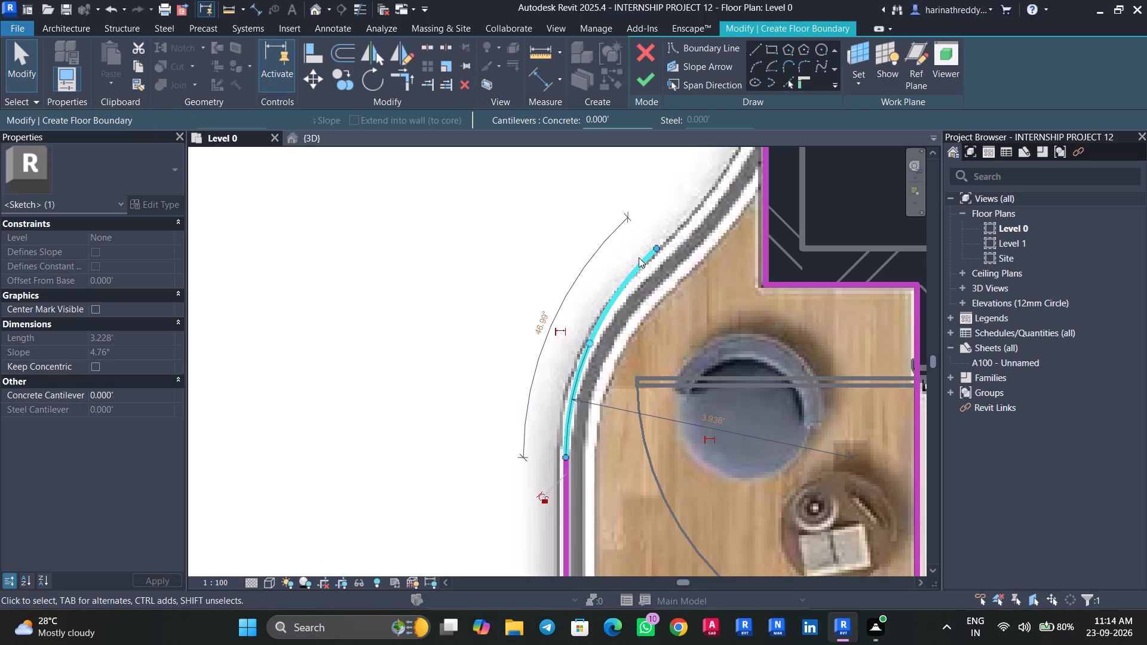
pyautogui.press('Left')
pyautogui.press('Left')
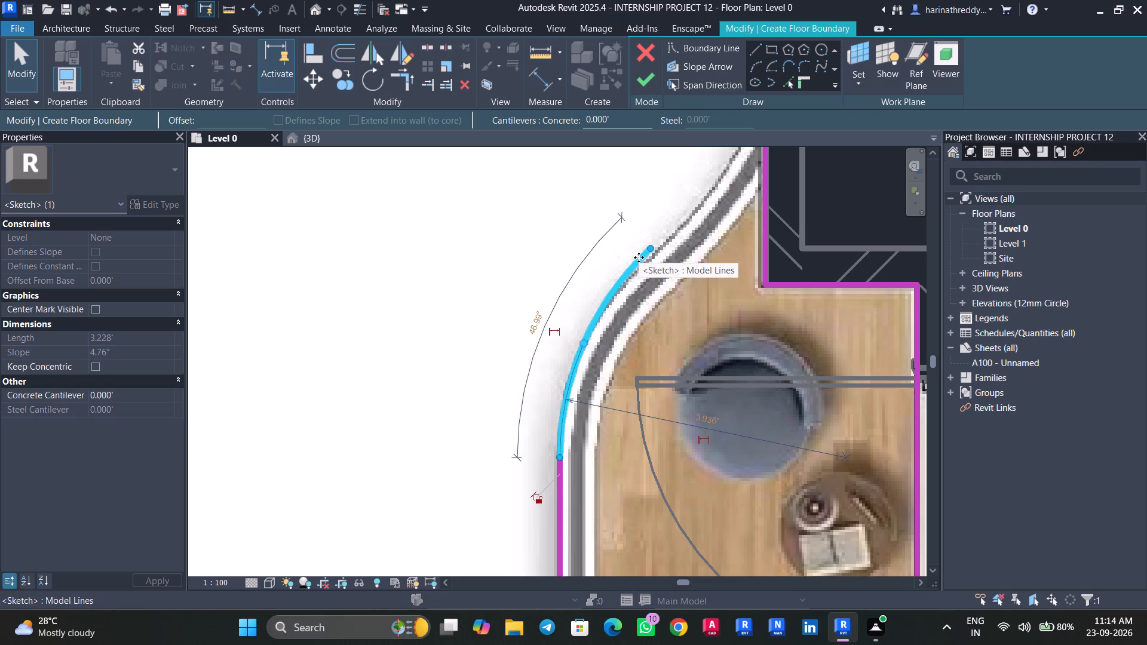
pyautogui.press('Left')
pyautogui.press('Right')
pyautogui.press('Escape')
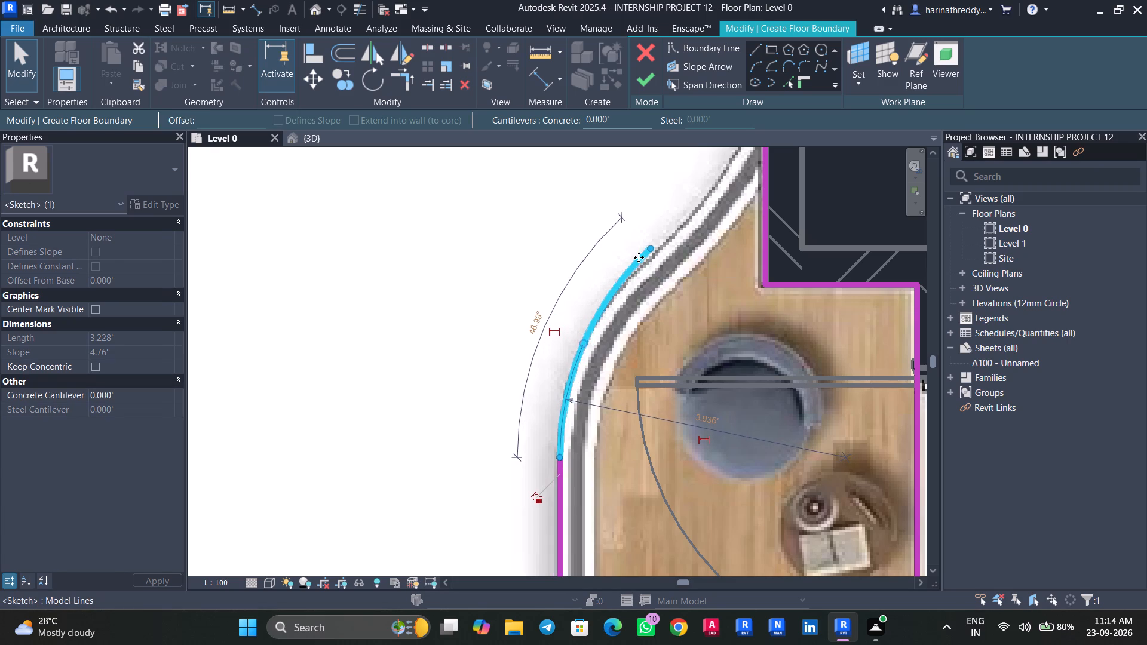
# Draw a second arc from the outer-wall line's upper end to the first arc's upper end, following the balcony's reverse curve.
pyautogui.moveTo(725, 186); pyautogui.dragTo(660, 244, button='middle')
pyautogui.click(751, 68)
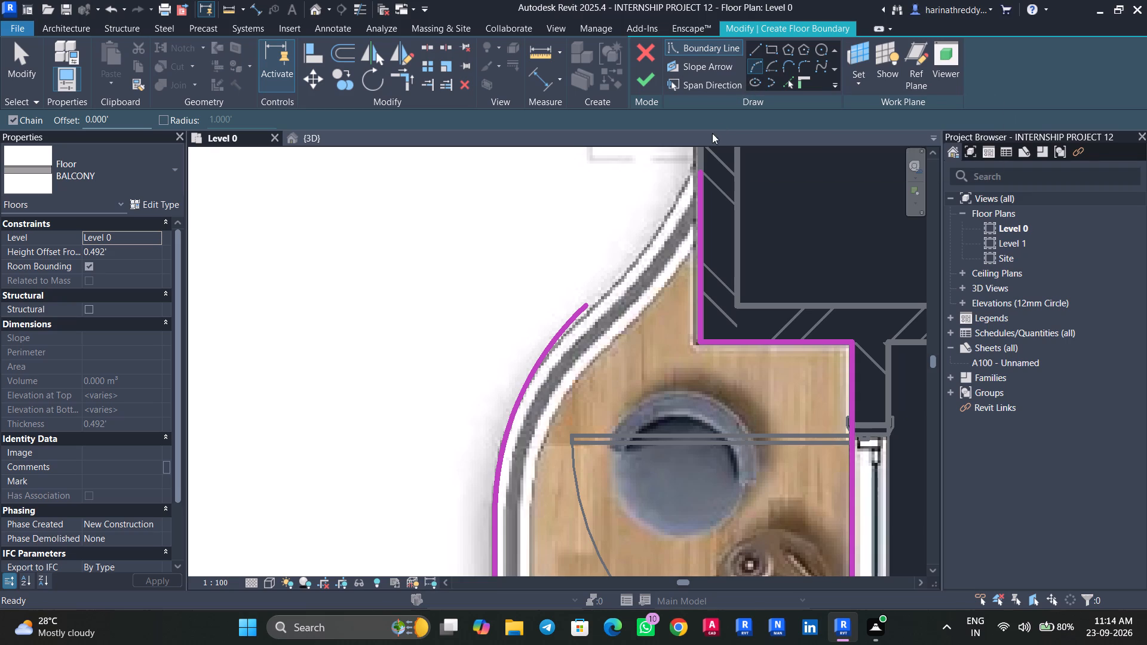
pyautogui.click(701, 170)
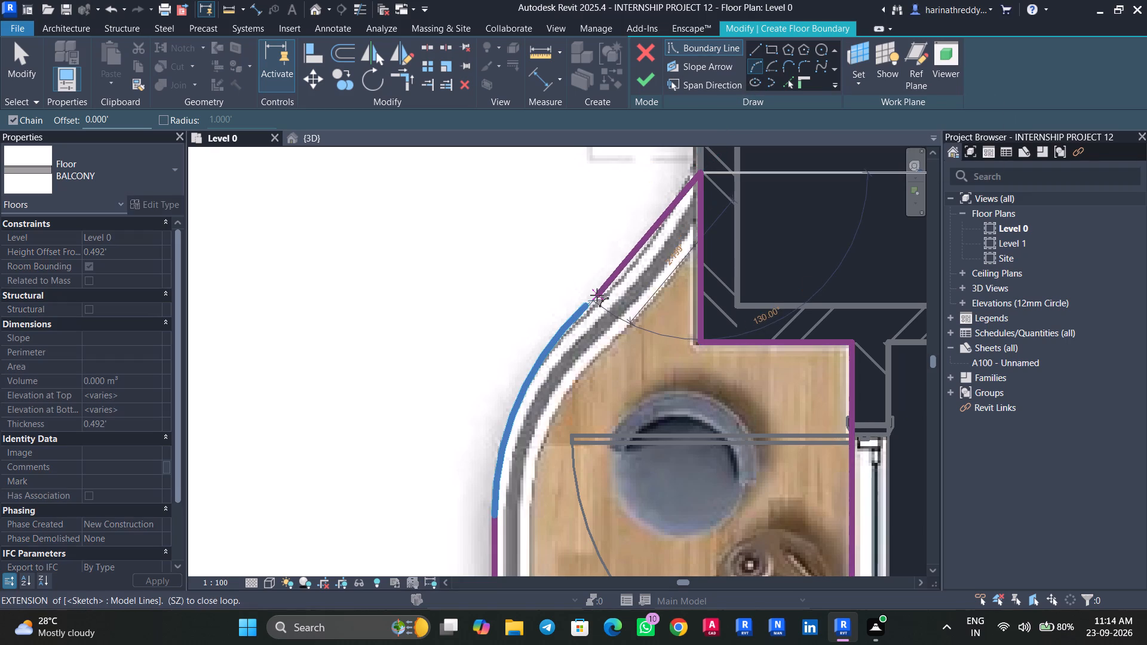
pyautogui.click(586, 303)
pyautogui.click(610, 277)
pyautogui.press('Escape')
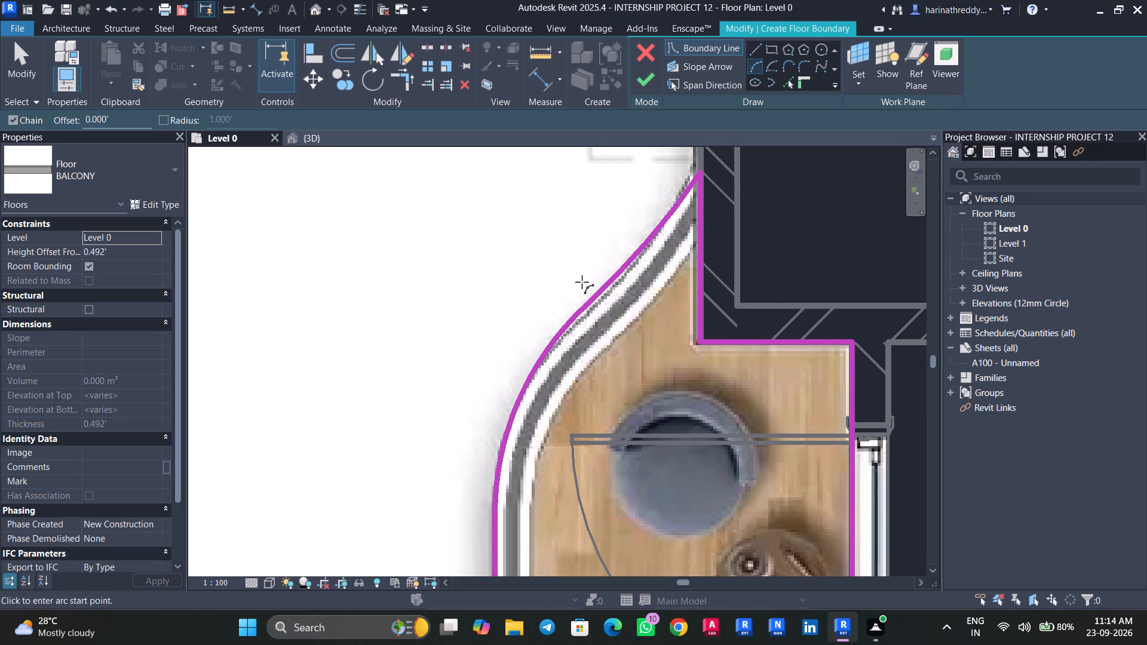
pyautogui.press('Escape')
# Draw boundary lines along the lower edge and around the duct shaft of the 1572sft flat's 5'6" wide balcony.
pyautogui.scroll(-14, 526, 269)
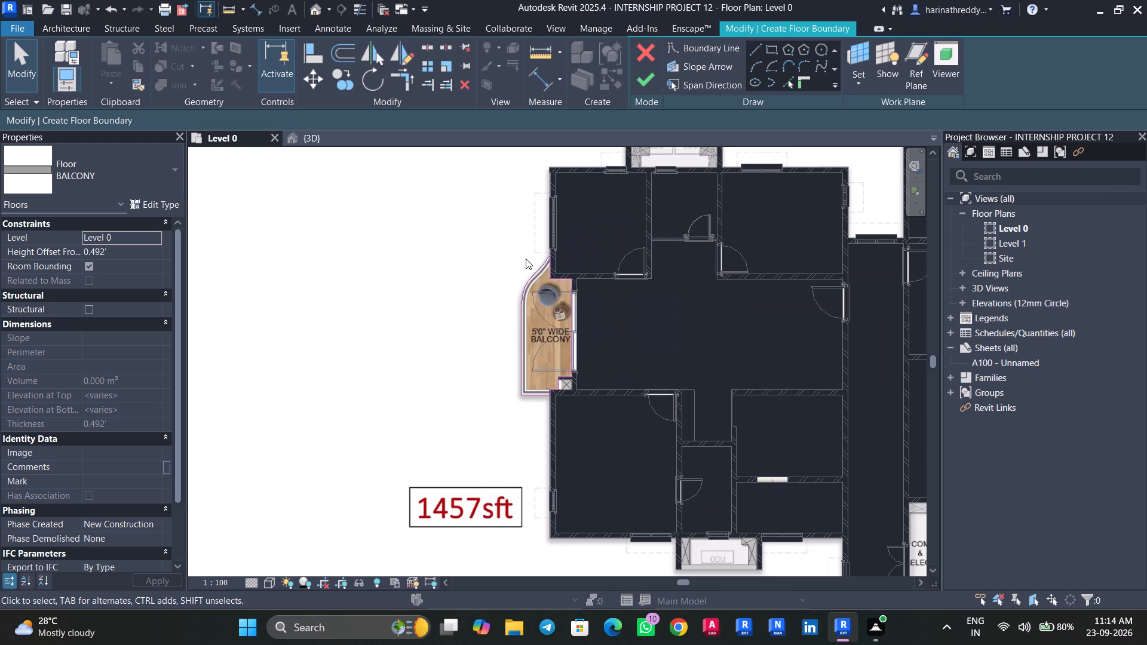
pyautogui.scroll(-9, 473, 294)
pyautogui.moveTo(471, 290); pyautogui.dragTo(468, 121, button='middle')
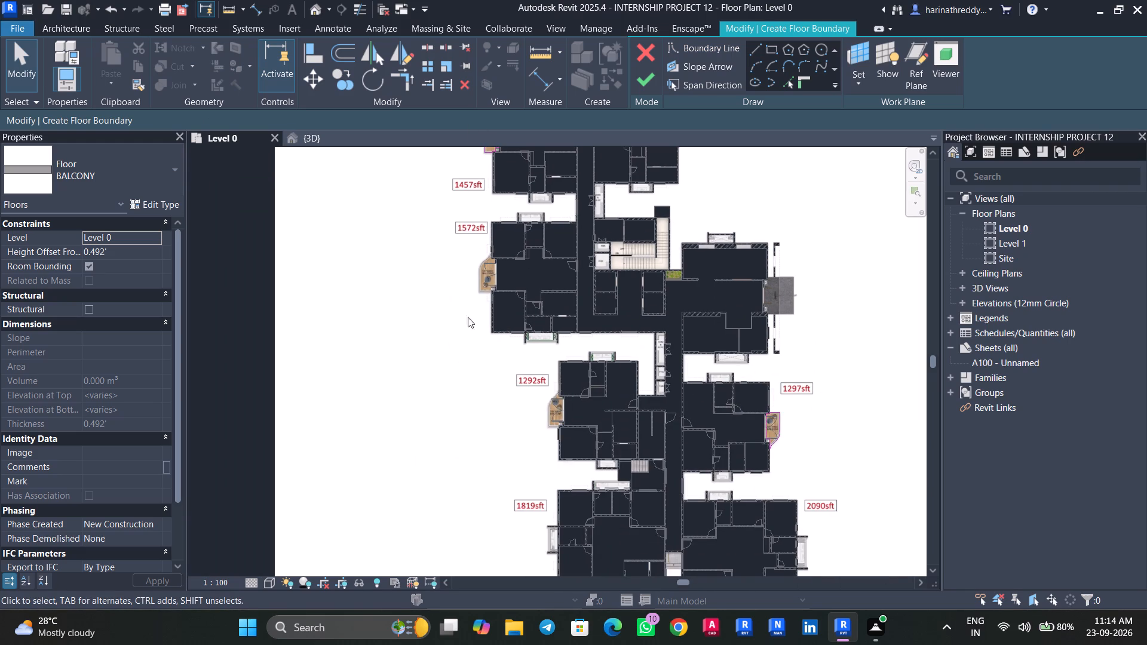
pyautogui.scroll(9, 474, 303)
pyautogui.click(749, 49)
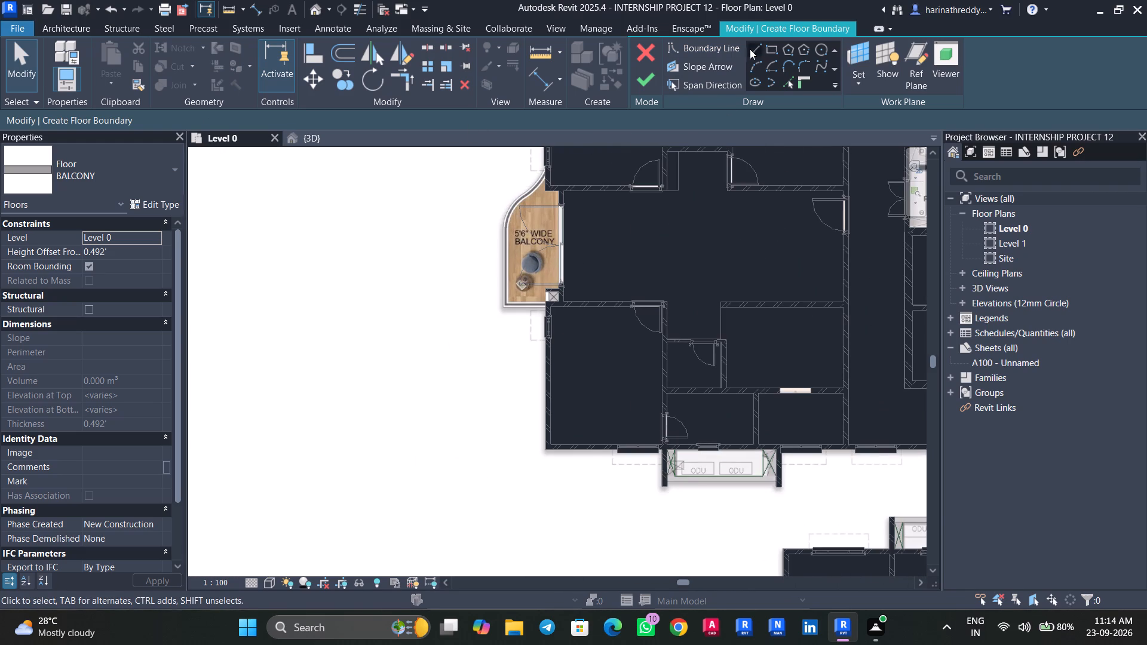
pyautogui.scroll(9, 565, 292)
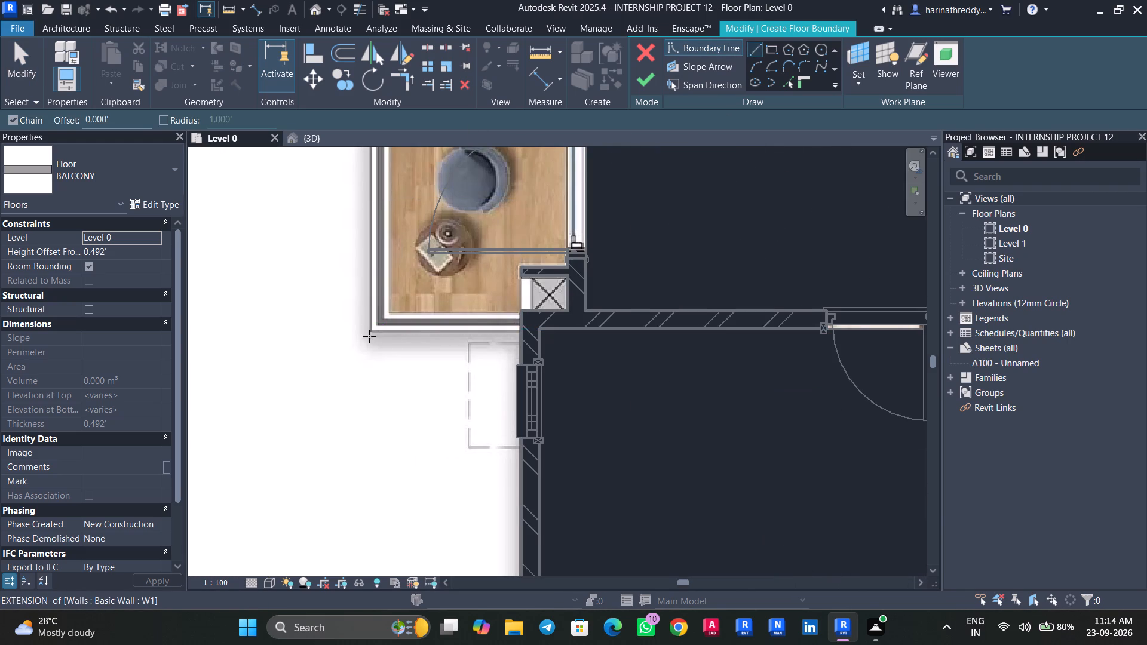
pyautogui.click(372, 329)
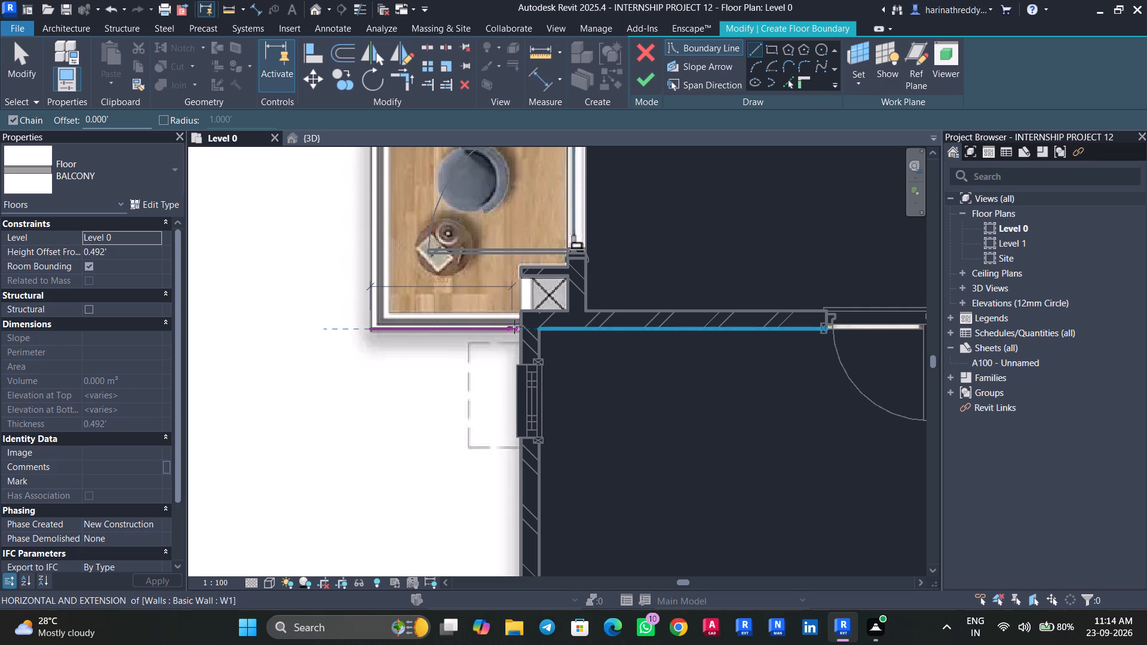
pyautogui.click(517, 328)
pyautogui.click(519, 262)
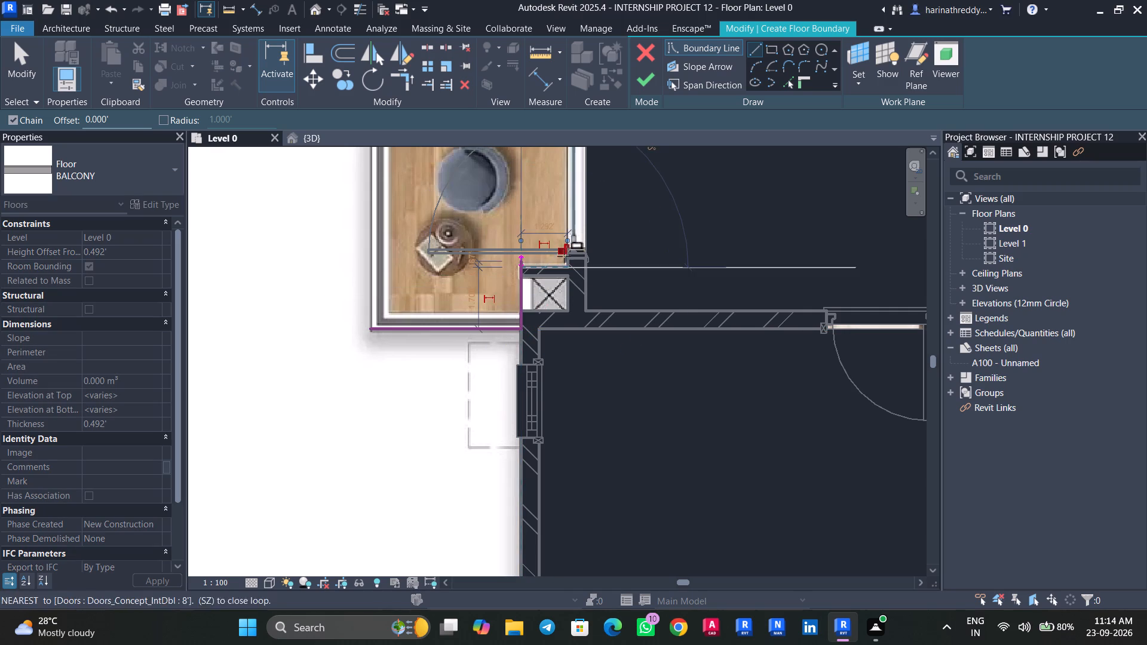
pyautogui.click(568, 265)
# Continue the boundary along the sliding-door wall face and upper wall return, and about 2.1 ft up the outer wall to the curve.
pyautogui.moveTo(566, 188); pyautogui.dragTo(566, 389, button='middle')
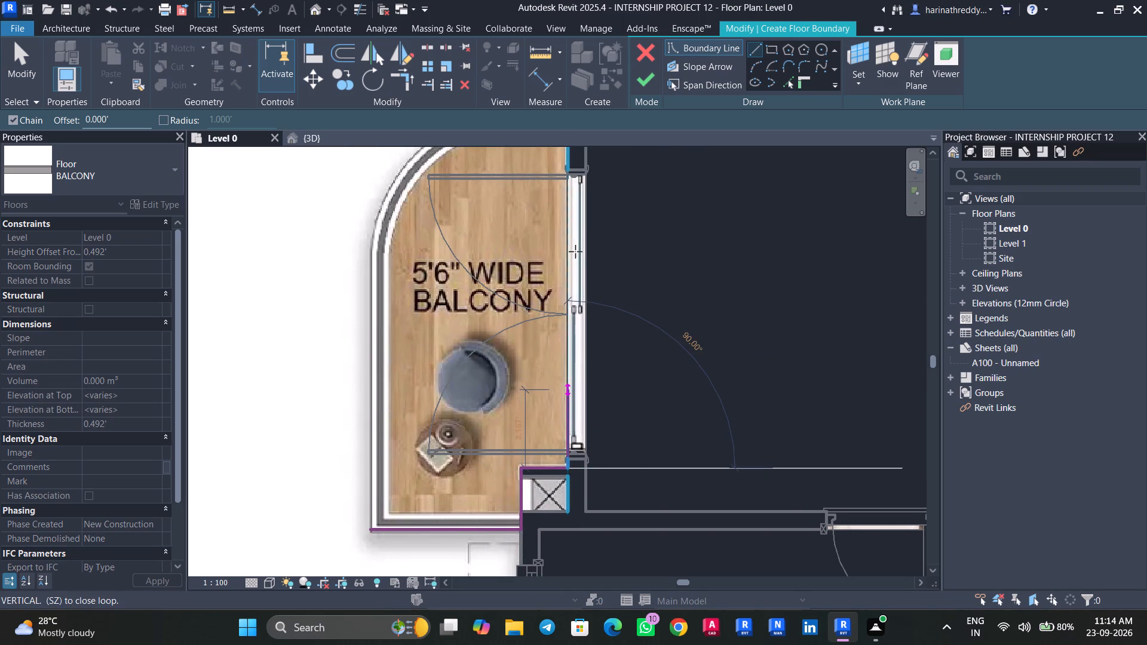
pyautogui.moveTo(568, 230); pyautogui.dragTo(564, 367, button='middle')
pyautogui.click(559, 262)
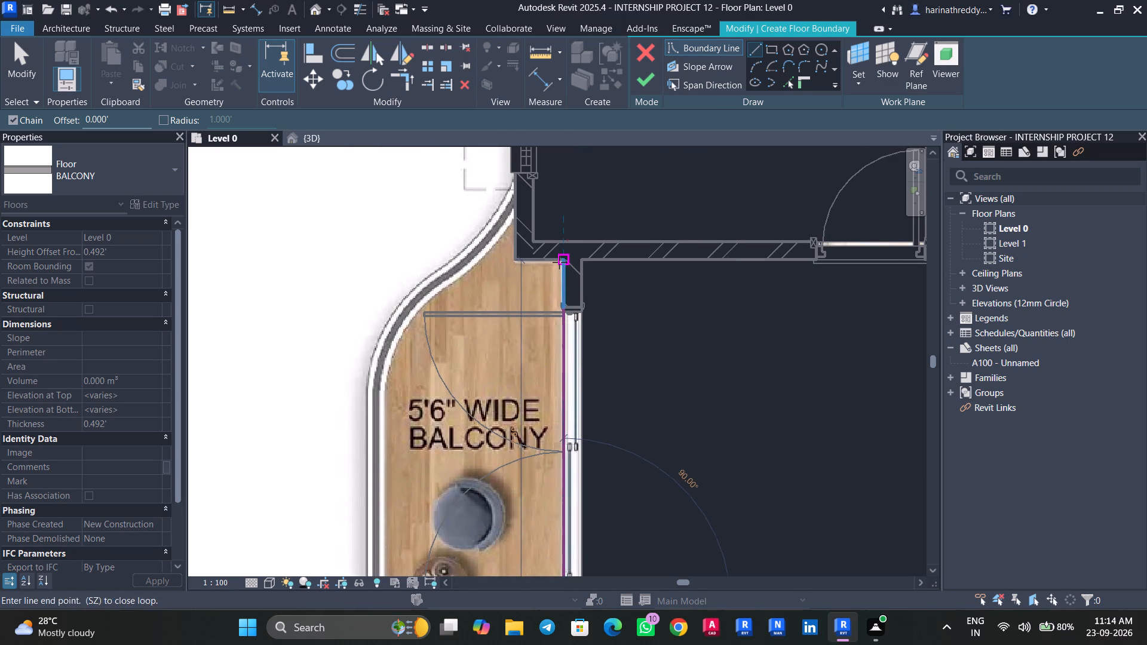
pyautogui.click(513, 265)
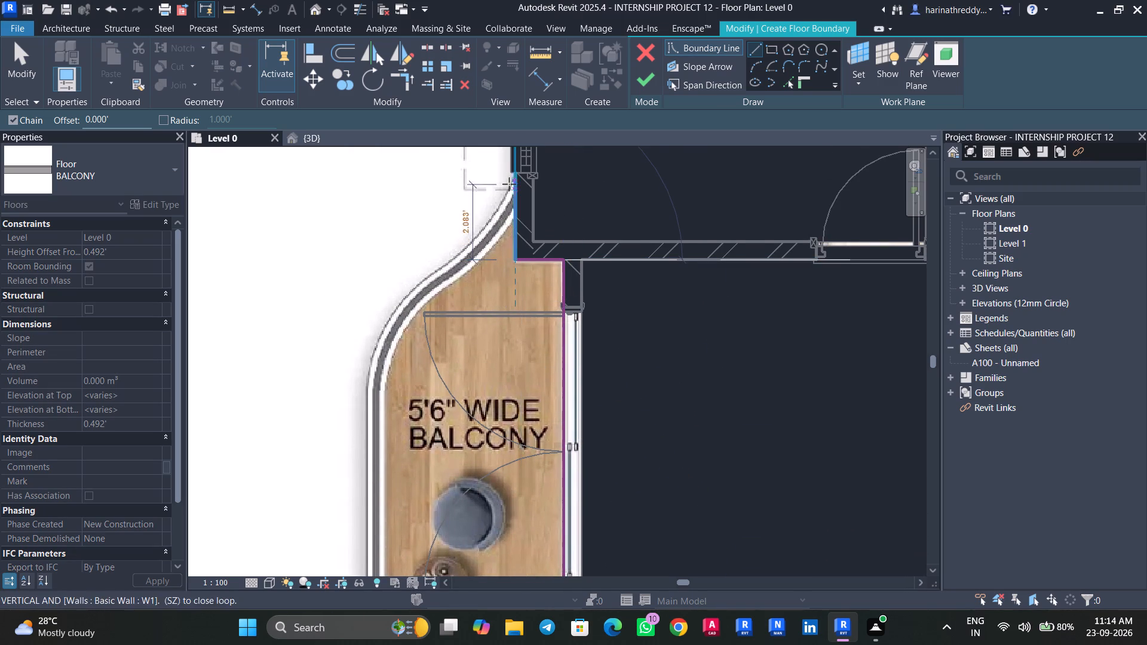
pyautogui.click(512, 178)
pyautogui.press('Escape')
pyautogui.press('Escape')
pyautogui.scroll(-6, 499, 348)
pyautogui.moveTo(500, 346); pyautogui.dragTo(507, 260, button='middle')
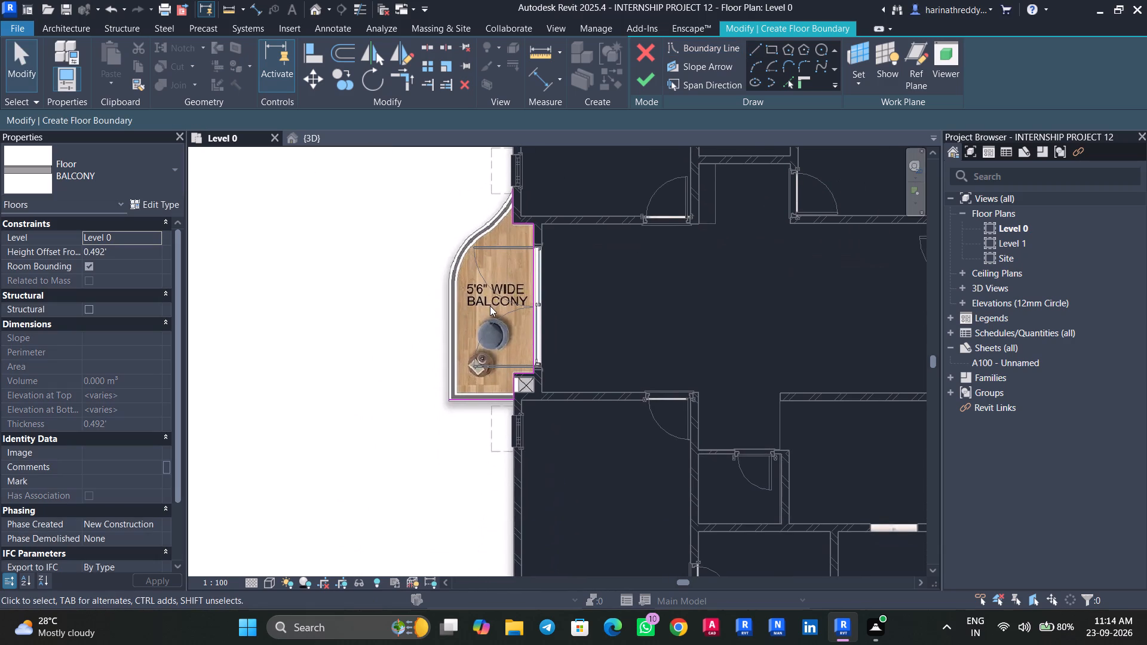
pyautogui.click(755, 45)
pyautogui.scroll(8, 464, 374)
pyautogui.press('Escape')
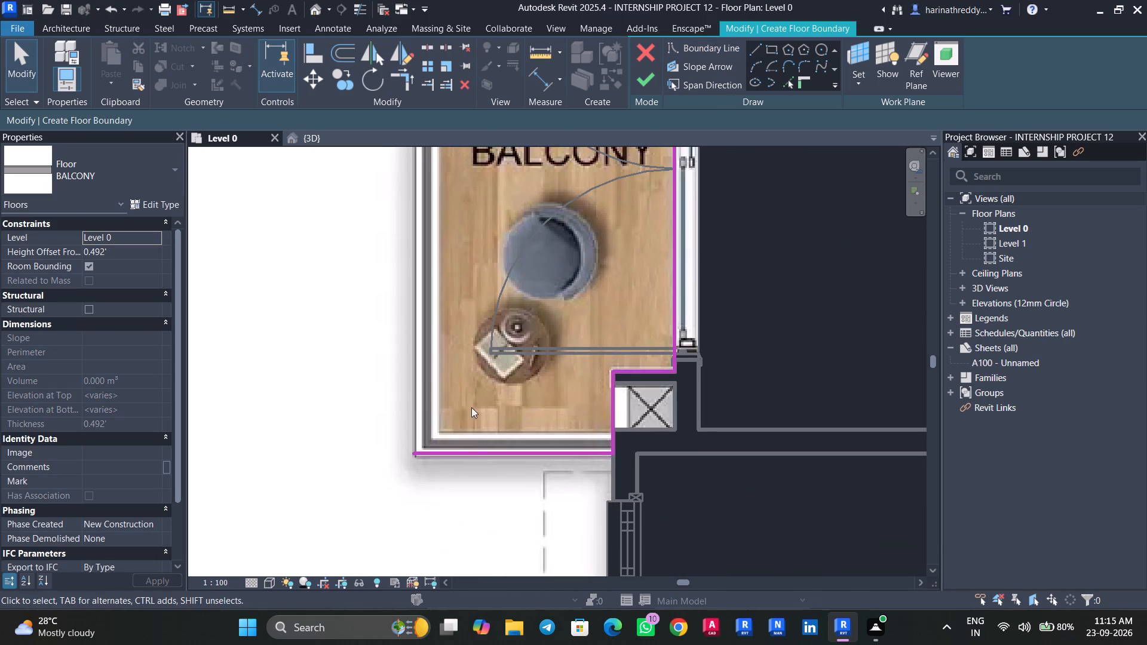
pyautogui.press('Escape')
# Nudge the lower boundary line of the 5'6" wide balcony slightly outward to match the plan's lower edge.
pyautogui.click(479, 456)
pyautogui.press('Escape')
pyautogui.press('Down')
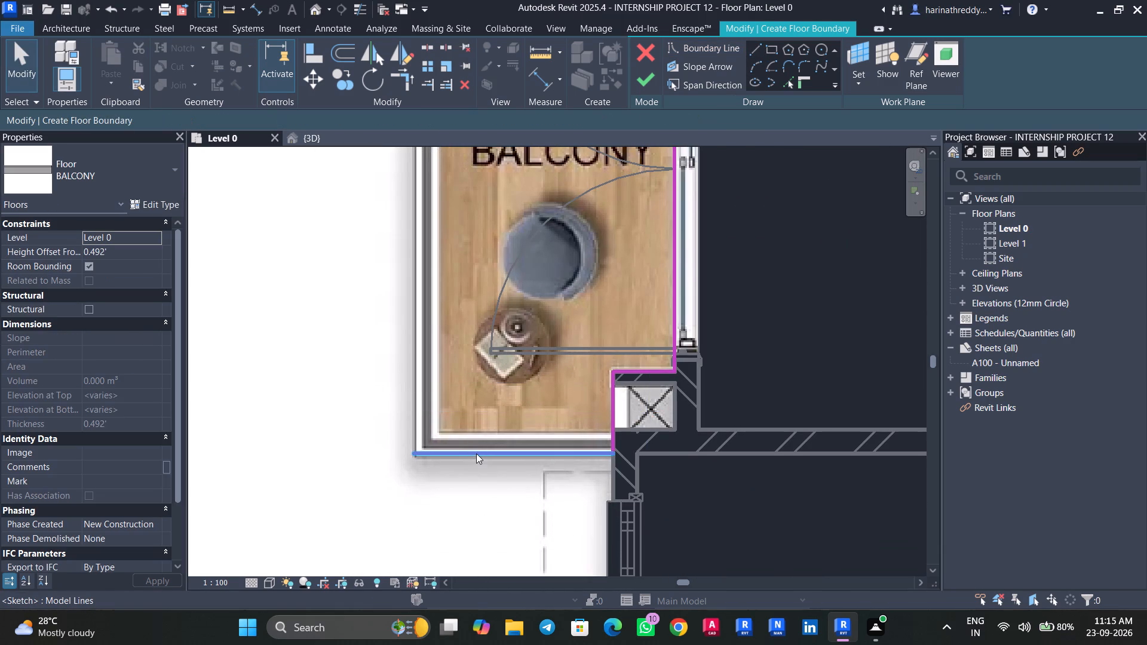
pyautogui.press('Escape')
pyautogui.click(471, 450)
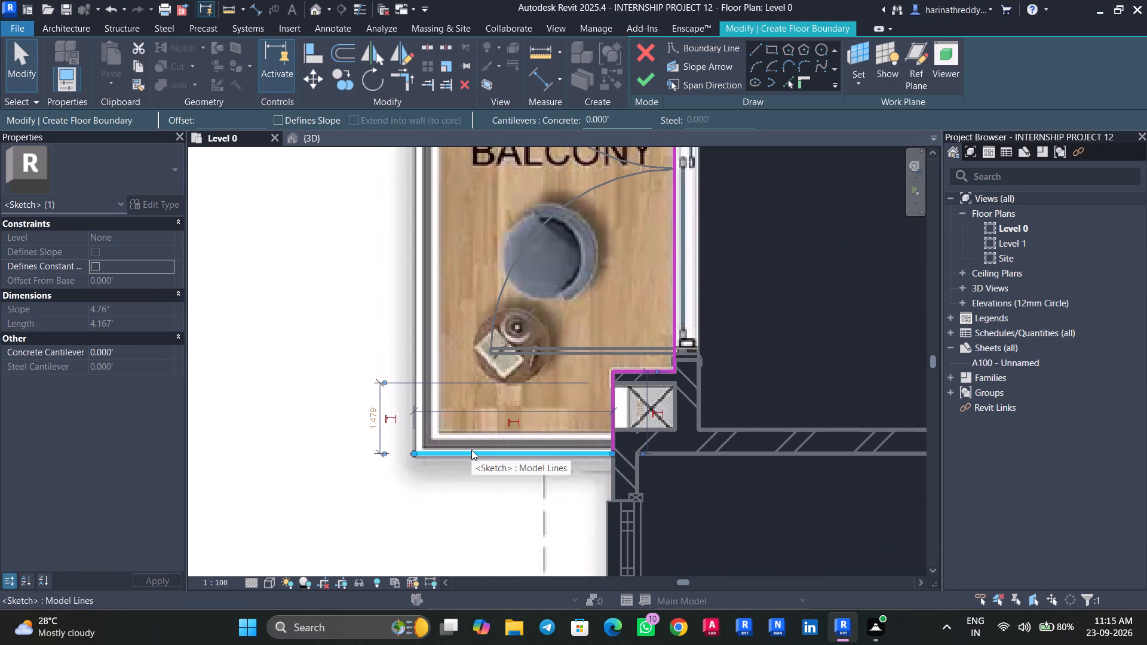
pyautogui.press('Down')
# Draw a vertical boundary line up the 5'6" wide balcony's outer edge, from its lower outer corner to the curve's start.
pyautogui.click(752, 53)
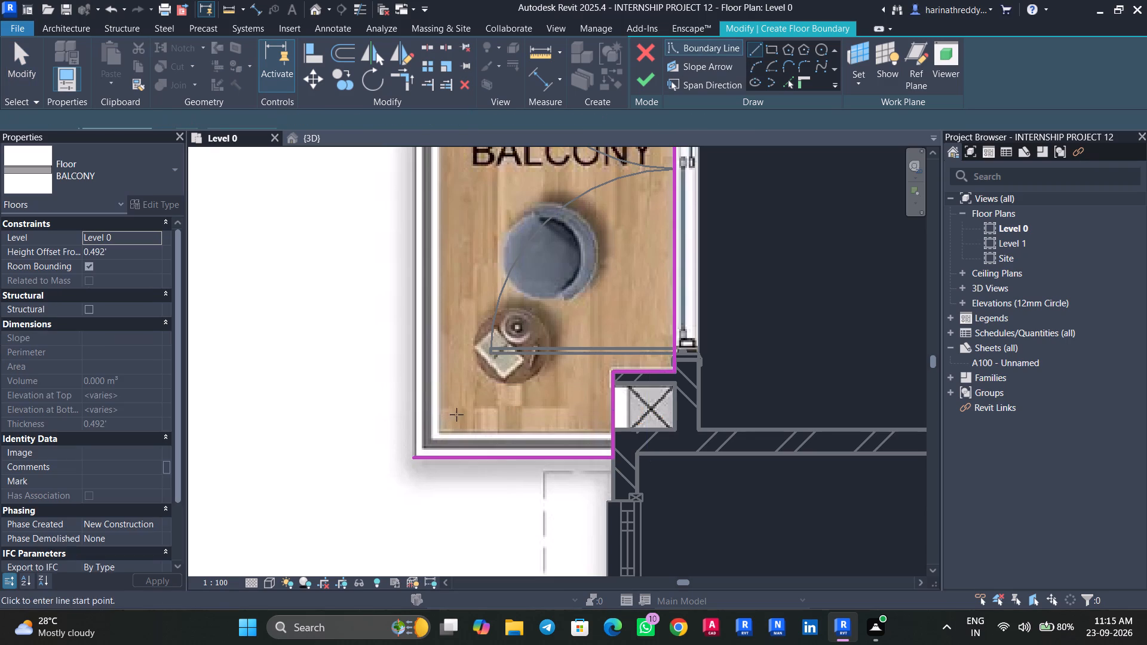
pyautogui.click(413, 454)
pyautogui.moveTo(433, 266); pyautogui.dragTo(389, 484, button='middle')
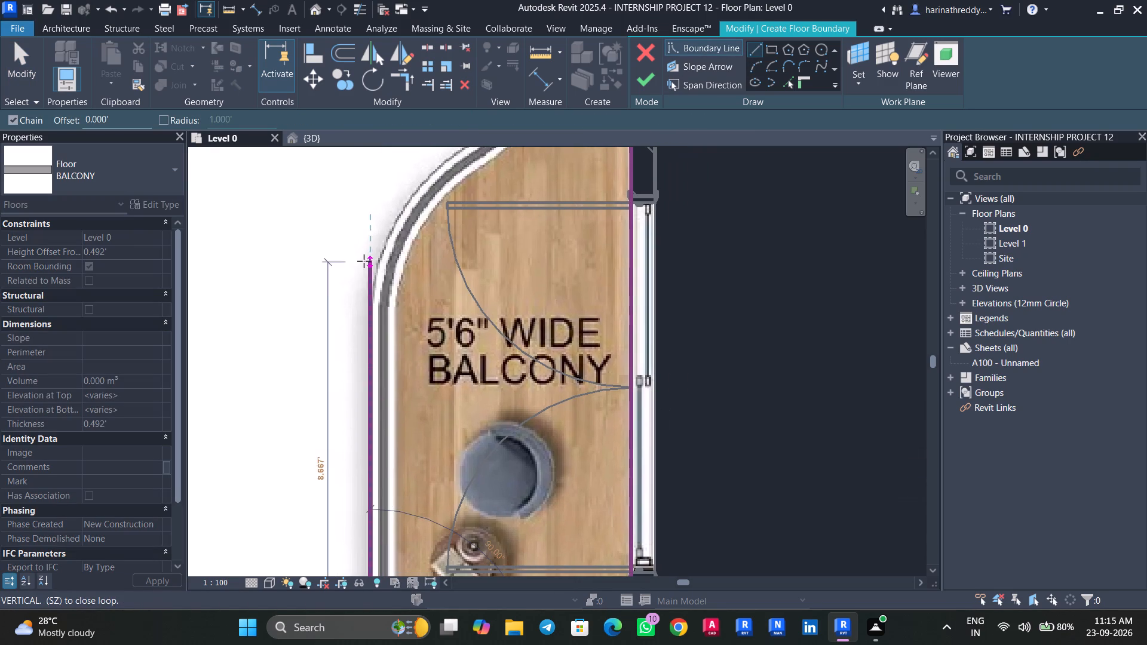
pyautogui.click(373, 302)
pyautogui.press('Escape')
pyautogui.press('Escape')
# Draw an arc about 4.1 ft long, tangent to the outer-edge line, along the 5'6" wide balcony's convex curve.
pyautogui.moveTo(430, 275); pyautogui.dragTo(433, 413, button='middle')
pyautogui.scroll(1, 433, 413)
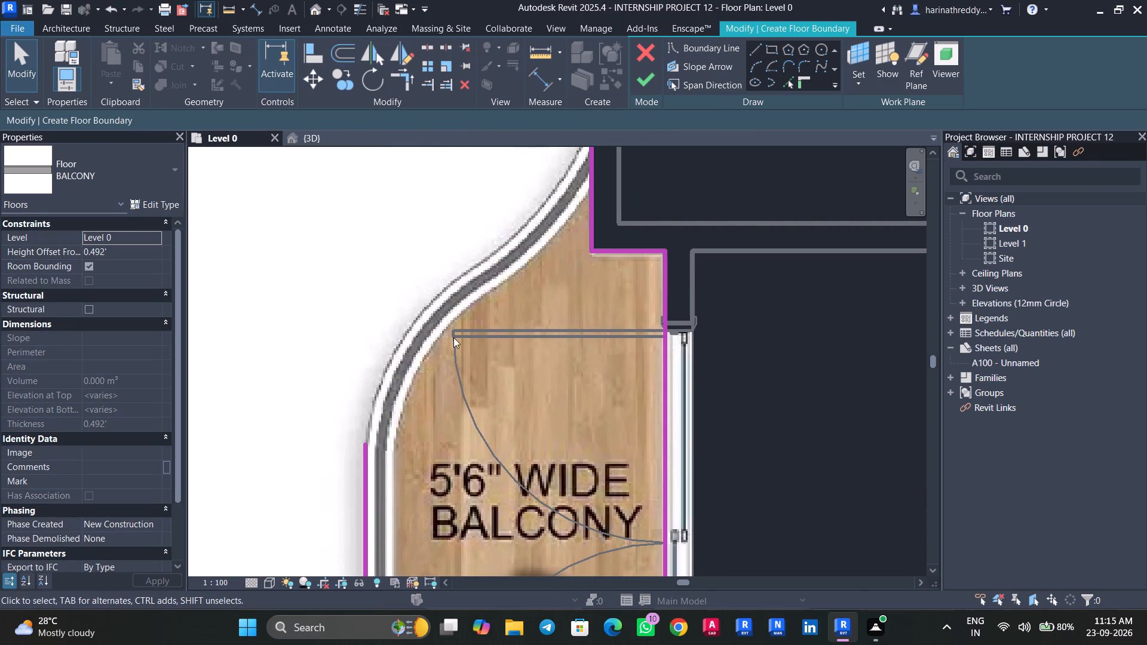
pyautogui.click(752, 66)
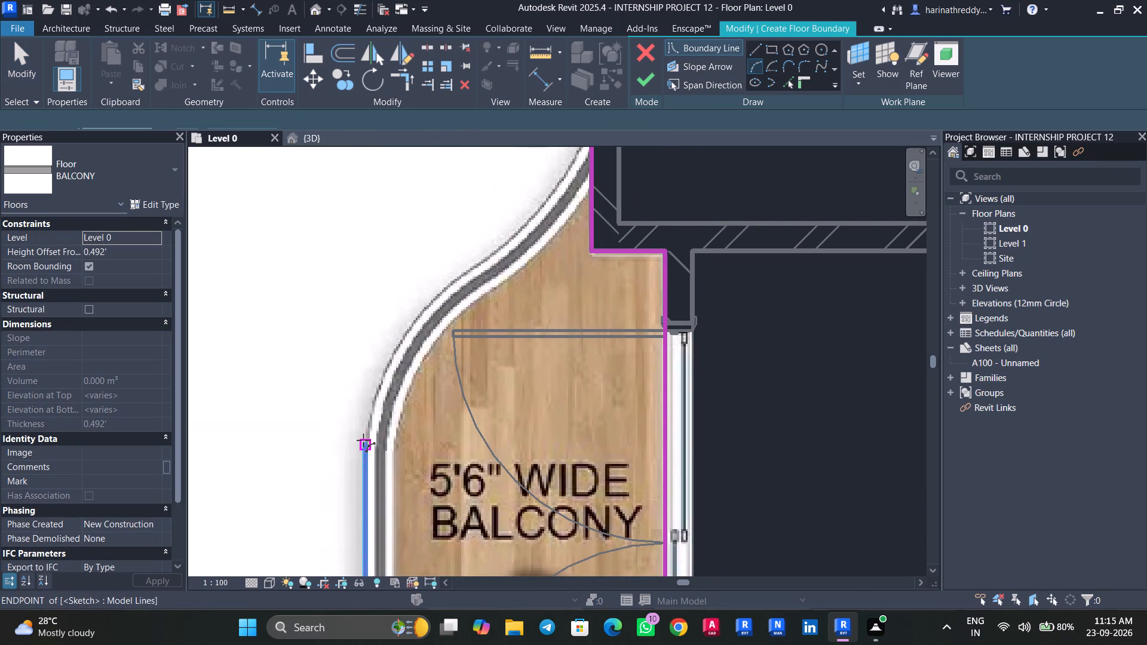
pyautogui.click(363, 440)
pyautogui.click(481, 260)
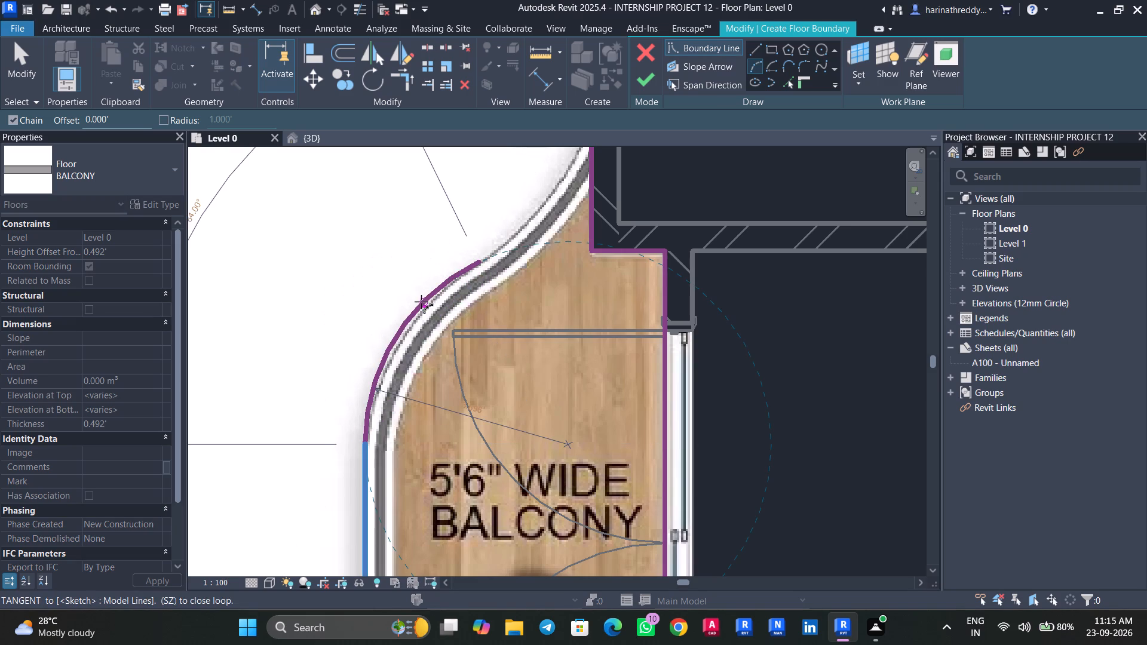
pyautogui.click(421, 303)
pyautogui.press('Escape')
# Draw a second arc from the first arc's upper end to the outer-wall line's upper end, following the reverse curve.
pyautogui.click(480, 265)
pyautogui.moveTo(499, 239); pyautogui.dragTo(490, 348, button='middle')
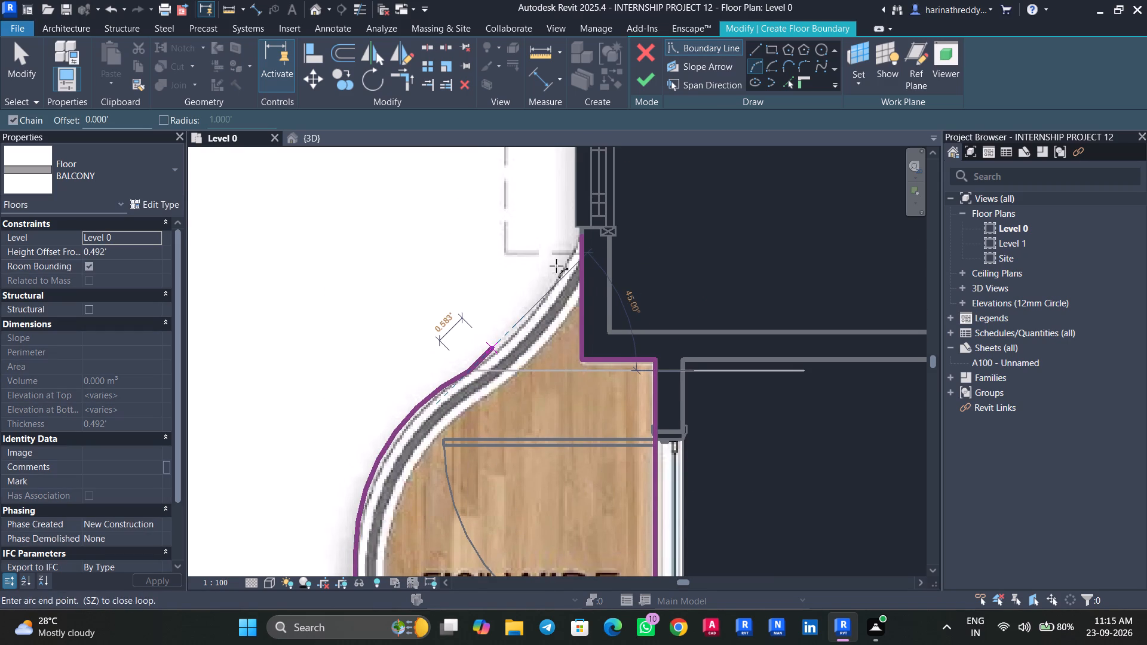
pyautogui.click(580, 236)
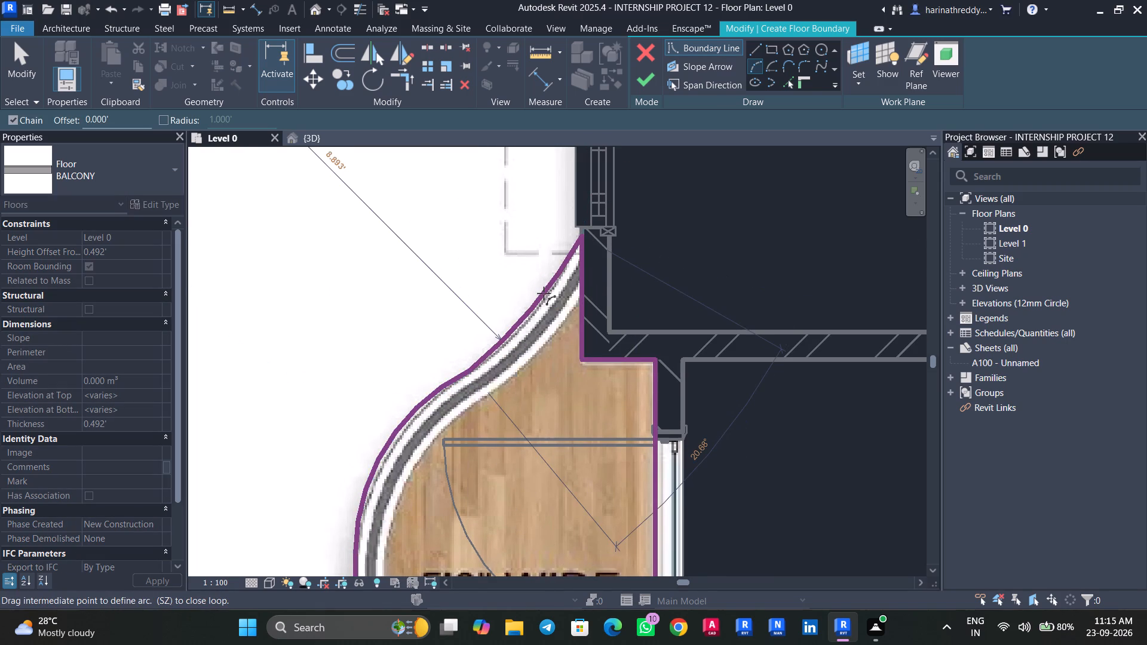
pyautogui.scroll(4, 544, 294)
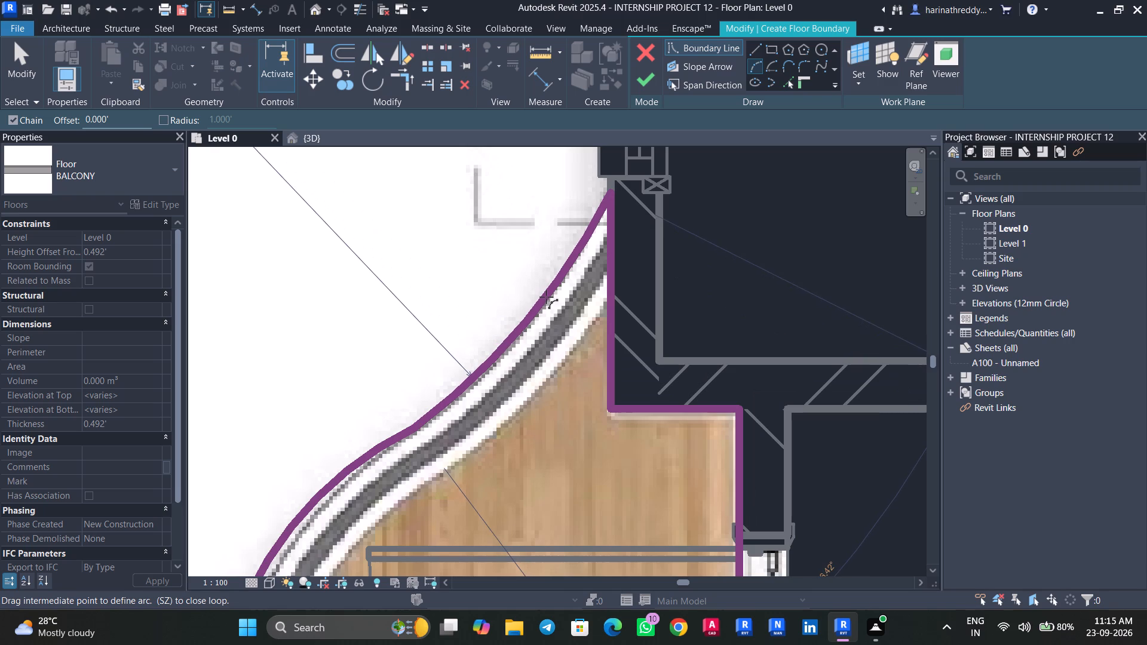
pyautogui.click(546, 300)
pyautogui.press('Escape')
pyautogui.press('Escape')
pyautogui.press('Escape')
# Adjust the 5'6" wide balcony's convex arc slightly inward to follow the plan's outer curve.
pyautogui.scroll(-5, 423, 374)
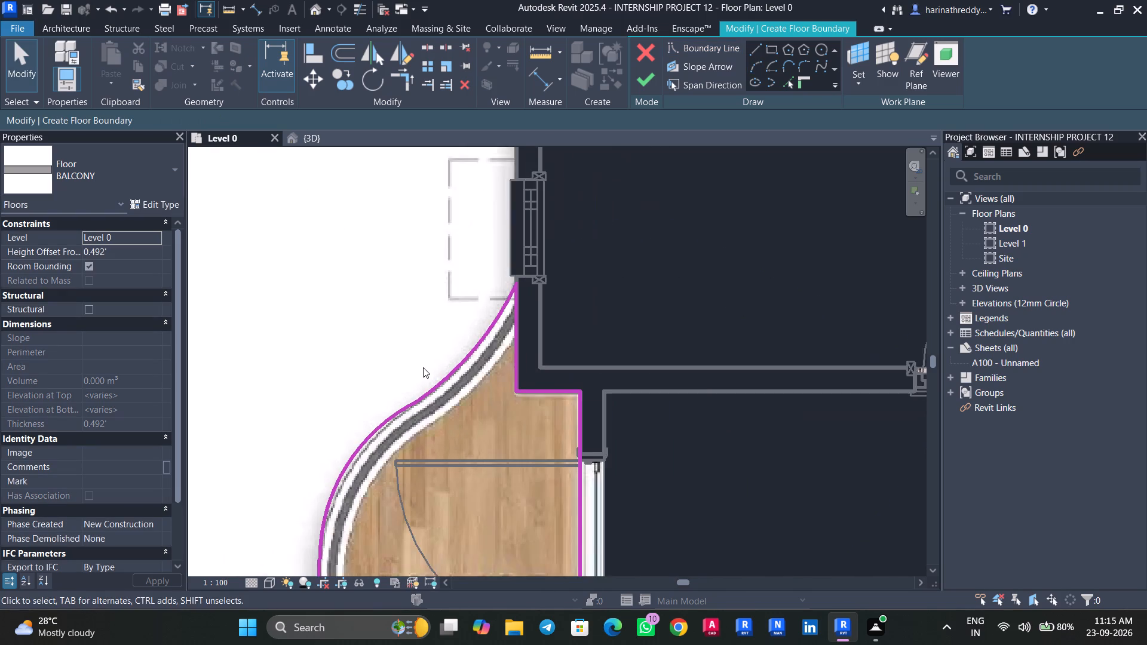
pyautogui.moveTo(423, 359); pyautogui.dragTo(459, 251, button='middle')
pyautogui.click(403, 330)
pyautogui.scroll(3, 394, 352)
pyautogui.moveTo(376, 360); pyautogui.dragTo(383, 363)
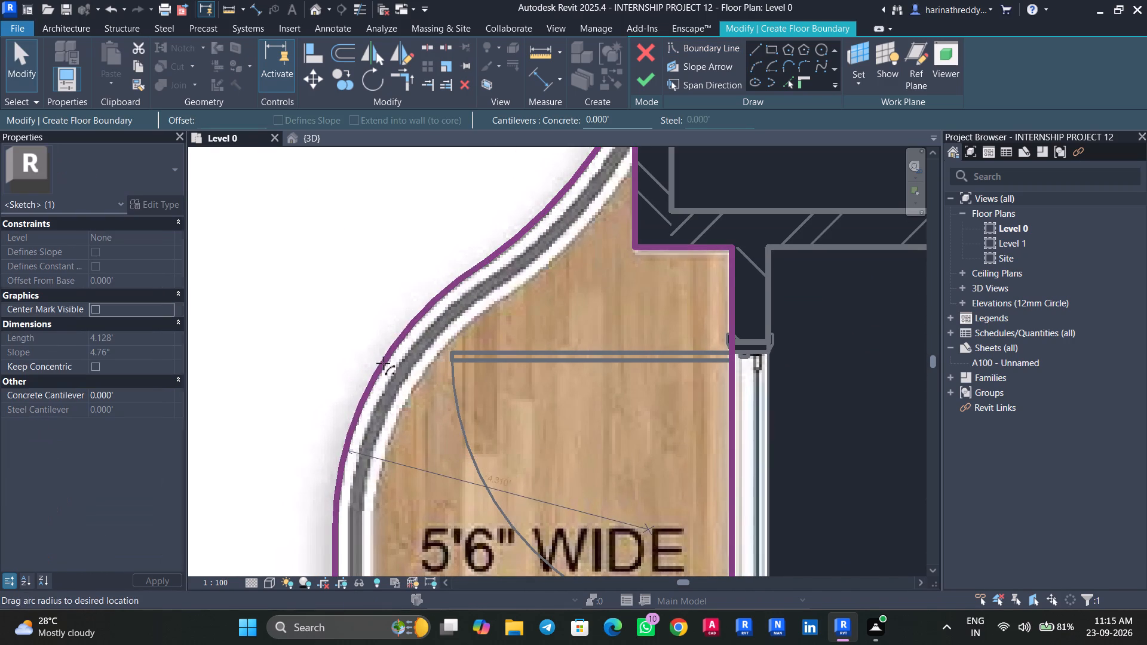
pyautogui.moveTo(383, 363); pyautogui.dragTo(385, 364)
pyautogui.press('Escape')
# Draw boundary lines along the lower edge and around the duct shaft of the 1292sft flat's 5'0" wide balcony.
pyautogui.scroll(-9, 473, 373)
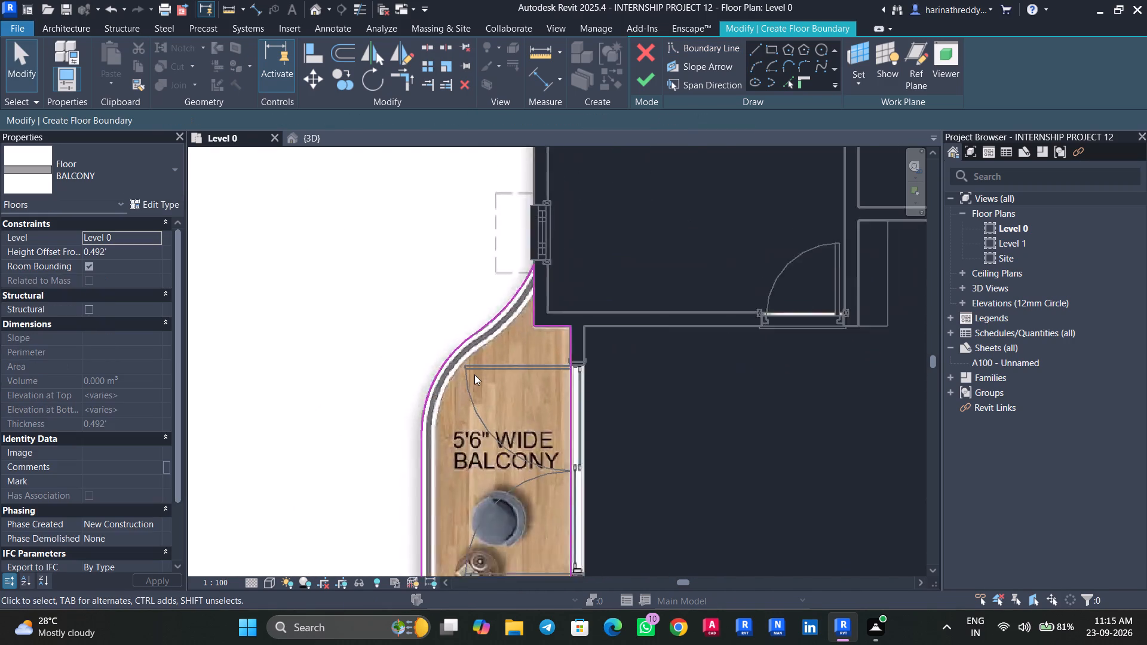
pyautogui.scroll(-7, 474, 374)
pyautogui.moveTo(477, 389); pyautogui.dragTo(474, 140, button='middle')
pyautogui.scroll(1, 477, 389)
pyautogui.moveTo(447, 346); pyautogui.dragTo(442, 245, button='middle')
pyautogui.scroll(1, 447, 346)
pyautogui.moveTo(562, 410); pyautogui.dragTo(347, 165, button='middle')
pyautogui.scroll(3, 436, 303)
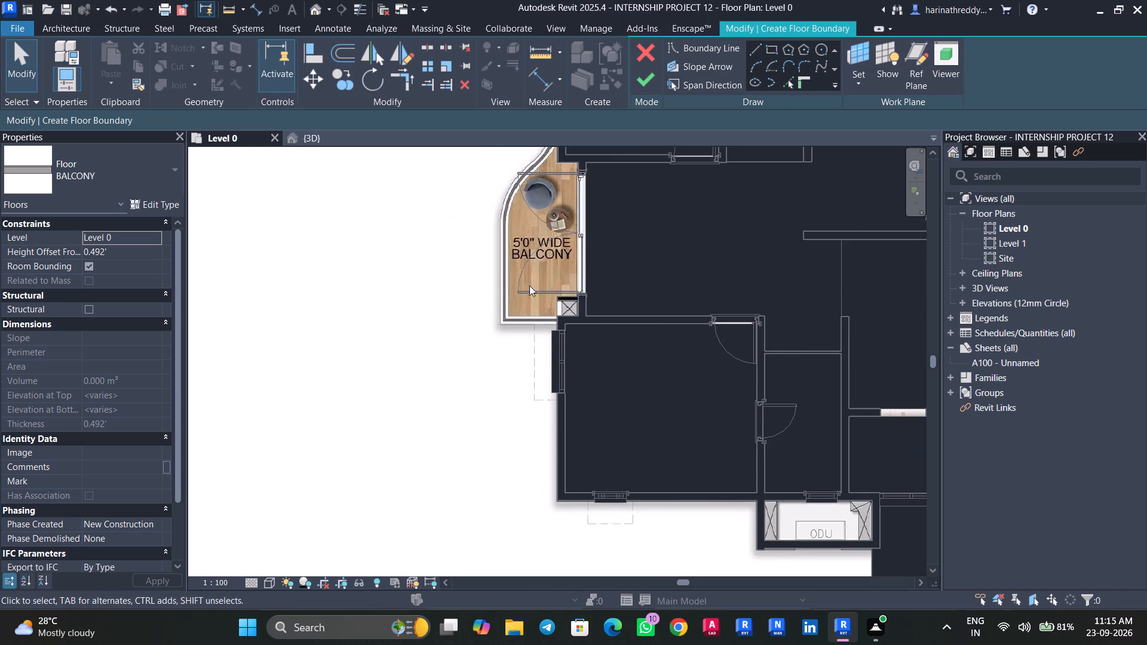
pyautogui.click(753, 47)
pyautogui.scroll(7, 591, 325)
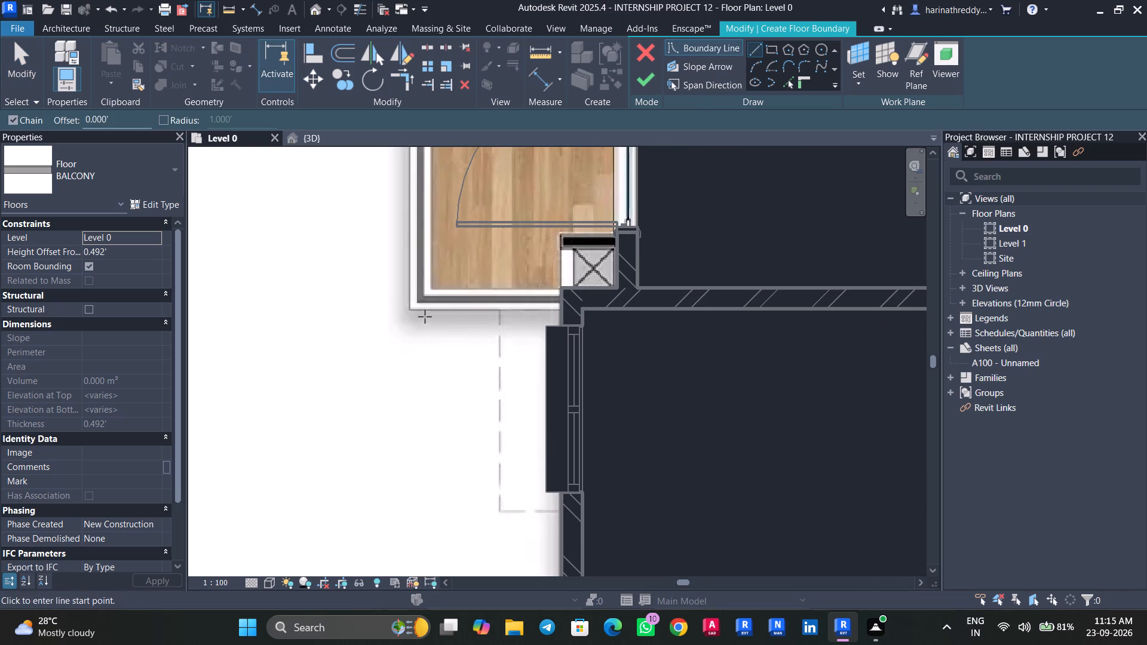
pyautogui.click(409, 309)
pyautogui.click(560, 312)
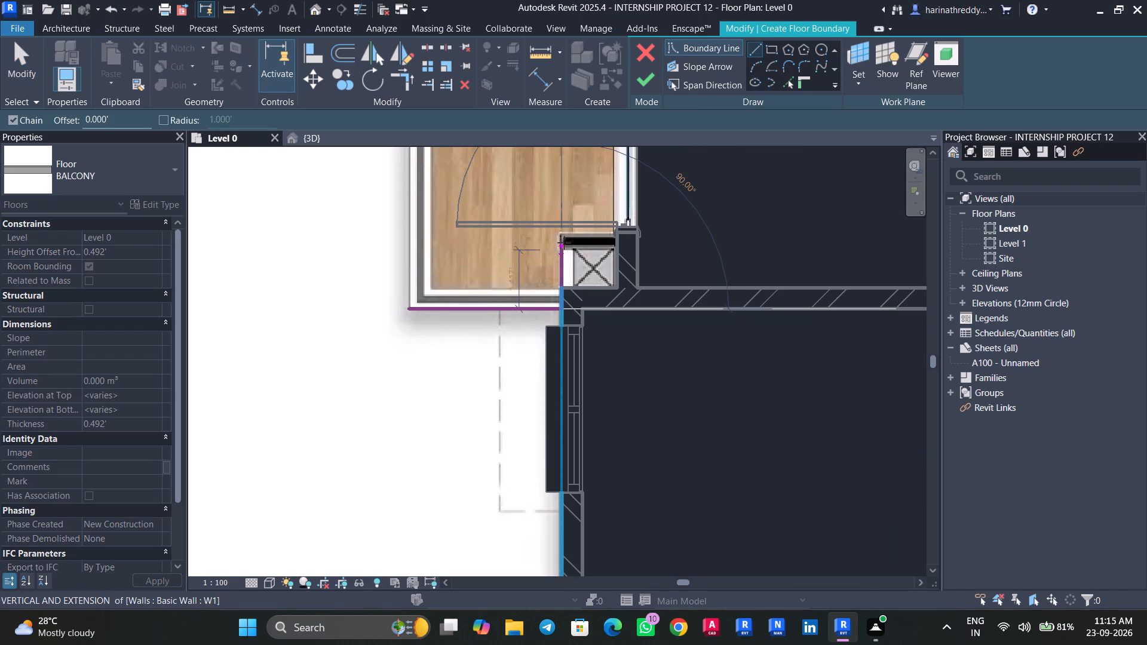
pyautogui.click(559, 235)
pyautogui.click(616, 230)
# Continue the boundary along the sliding-door wall face and upper wall return, and about 2.3 ft up the outer wall.
pyautogui.moveTo(617, 176); pyautogui.dragTo(594, 390, button='middle')
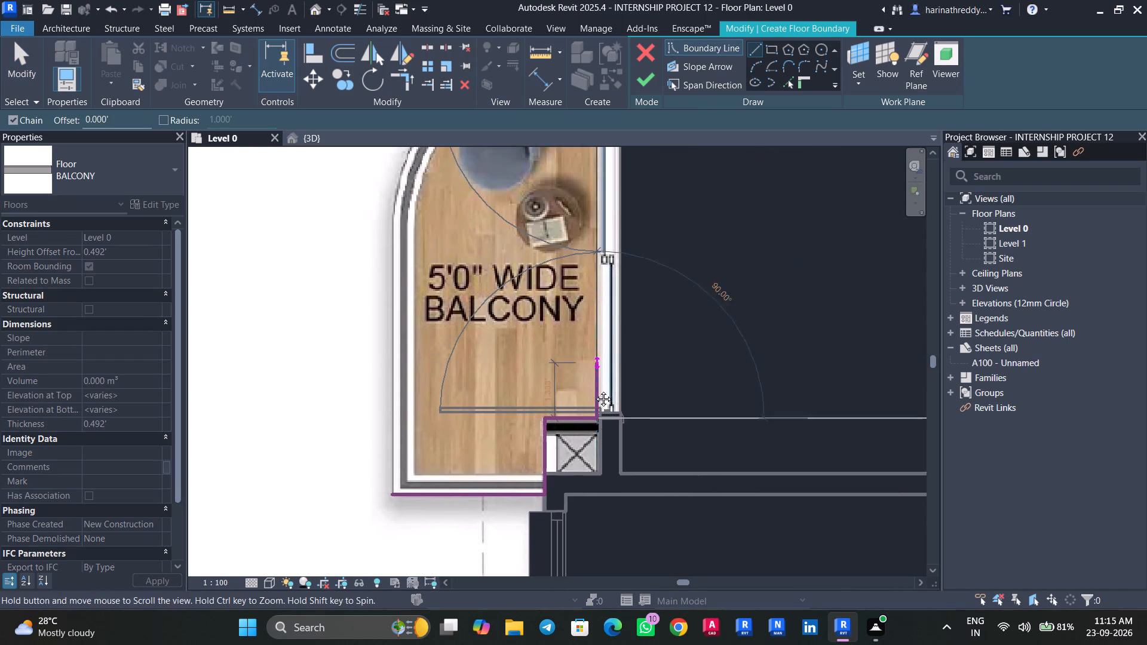
pyautogui.moveTo(594, 390); pyautogui.dragTo(594, 387, button='middle')
pyautogui.moveTo(586, 242); pyautogui.dragTo(567, 405, button='middle')
pyautogui.click(574, 254)
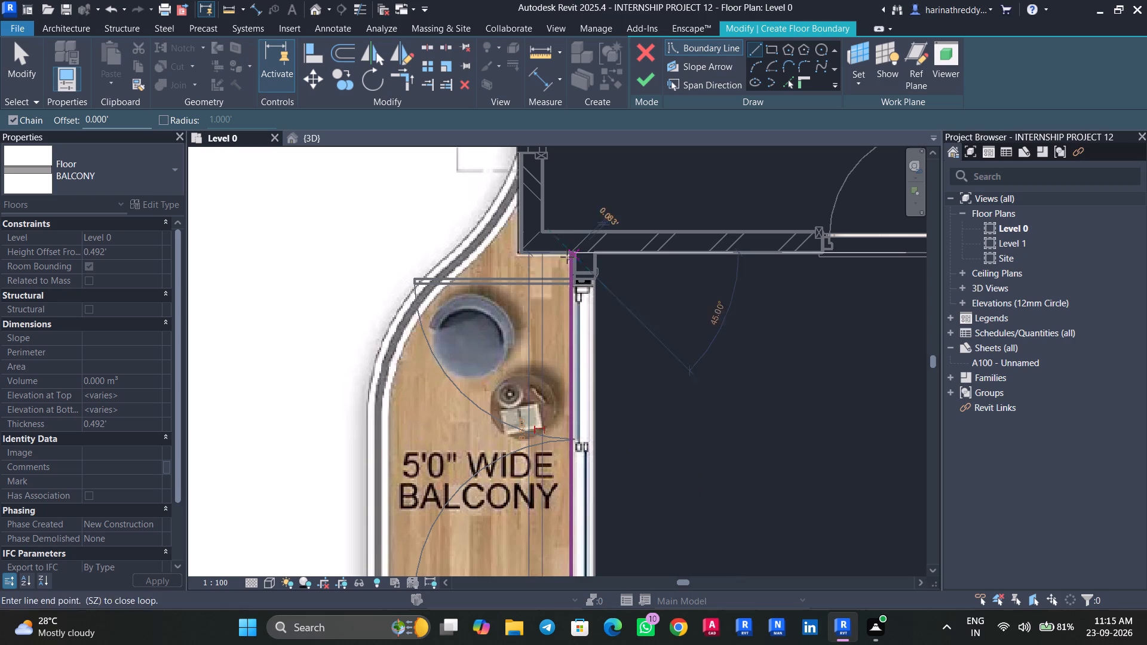
pyautogui.click(522, 254)
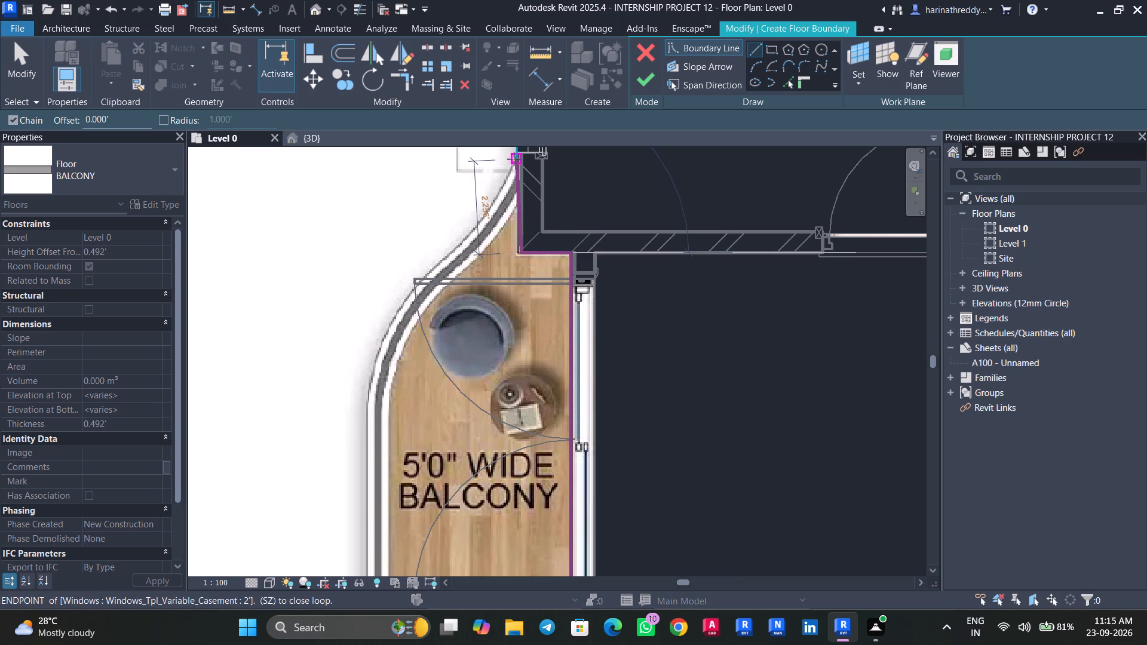
pyautogui.moveTo(516, 157); pyautogui.dragTo(517, 235, button='middle')
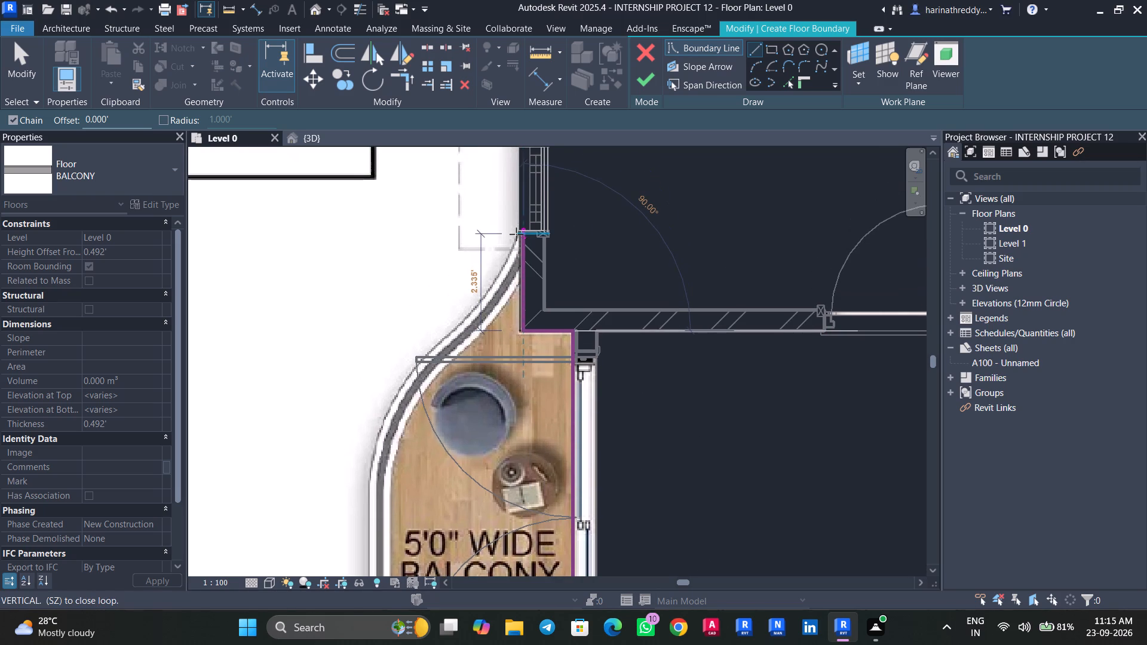
pyautogui.click(516, 234)
pyautogui.press('Escape')
pyautogui.press('Escape')
# Draw a vertical boundary line about 7 ft up the 5'0" wide balcony's outer edge from its lower outer corner.
pyautogui.scroll(-8, 468, 263)
pyautogui.click(750, 56)
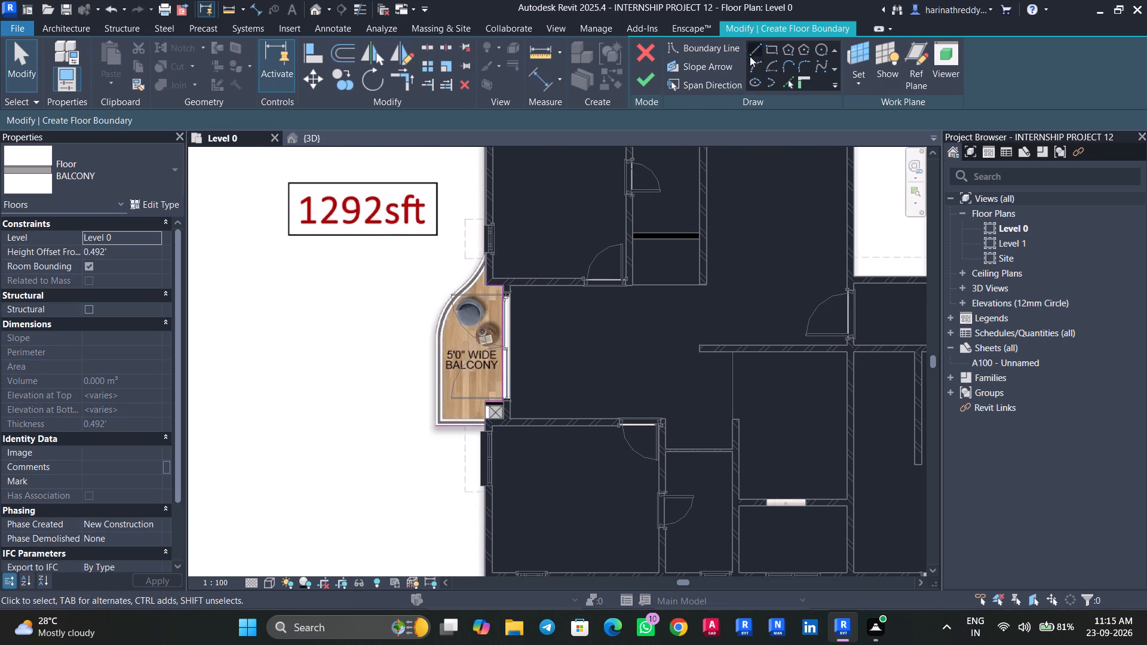
pyautogui.scroll(5, 424, 434)
pyautogui.click(448, 420)
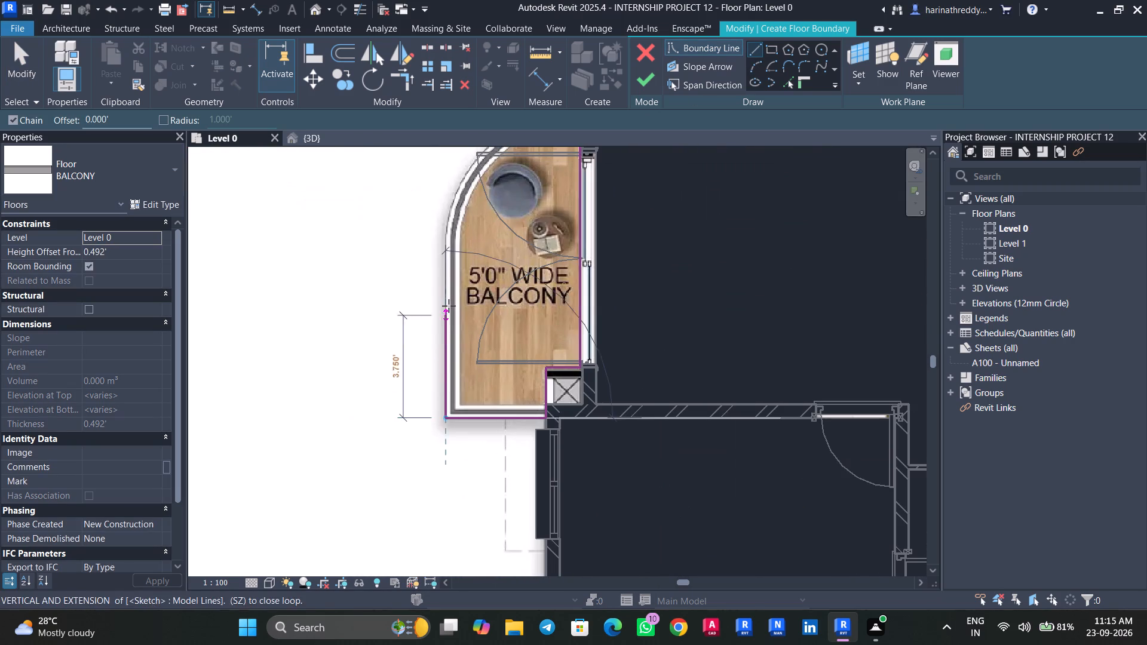
pyautogui.scroll(9, 447, 230)
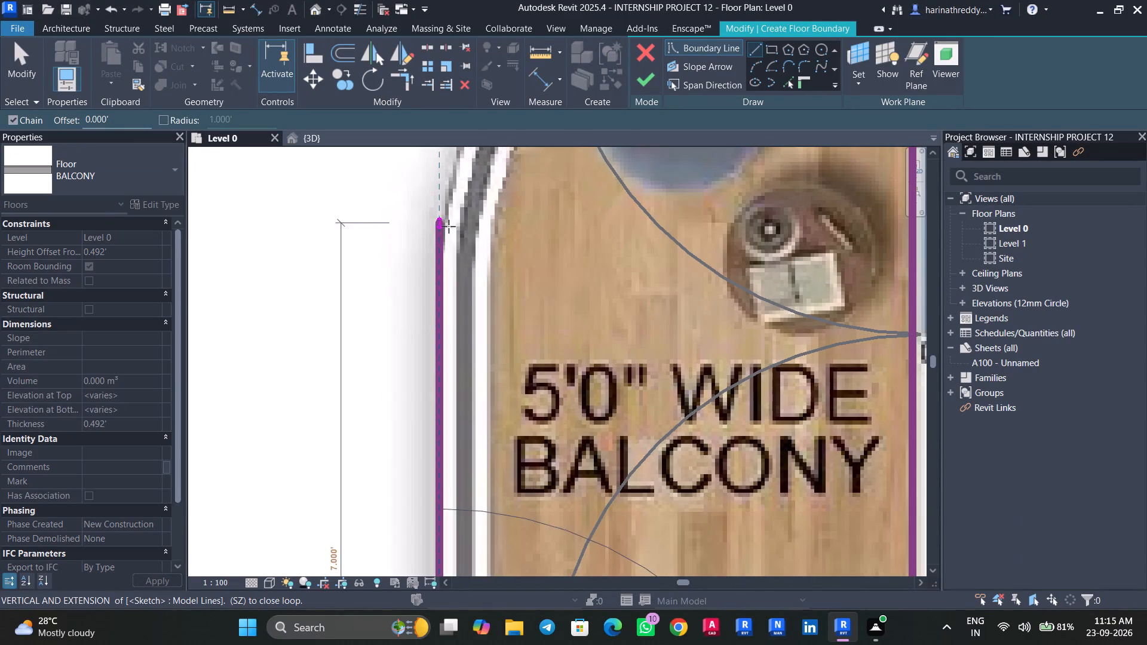
pyautogui.click(446, 229)
pyautogui.press('Escape')
# Draw an arc about 3.3 ft long from the outer-edge line's upper end along the 5'0" wide balcony's convex curve.
pyautogui.moveTo(479, 259); pyautogui.dragTo(470, 401, button='middle')
pyautogui.scroll(-7, 467, 374)
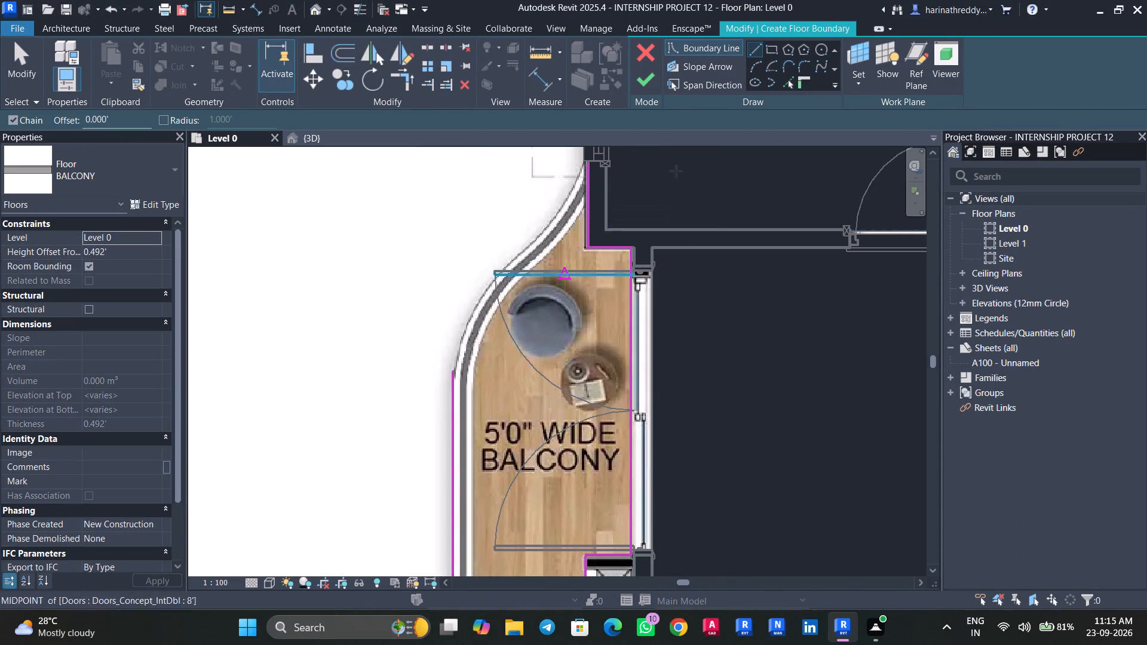
pyautogui.click(751, 64)
pyautogui.scroll(-1, 474, 349)
pyautogui.scroll(6, 471, 351)
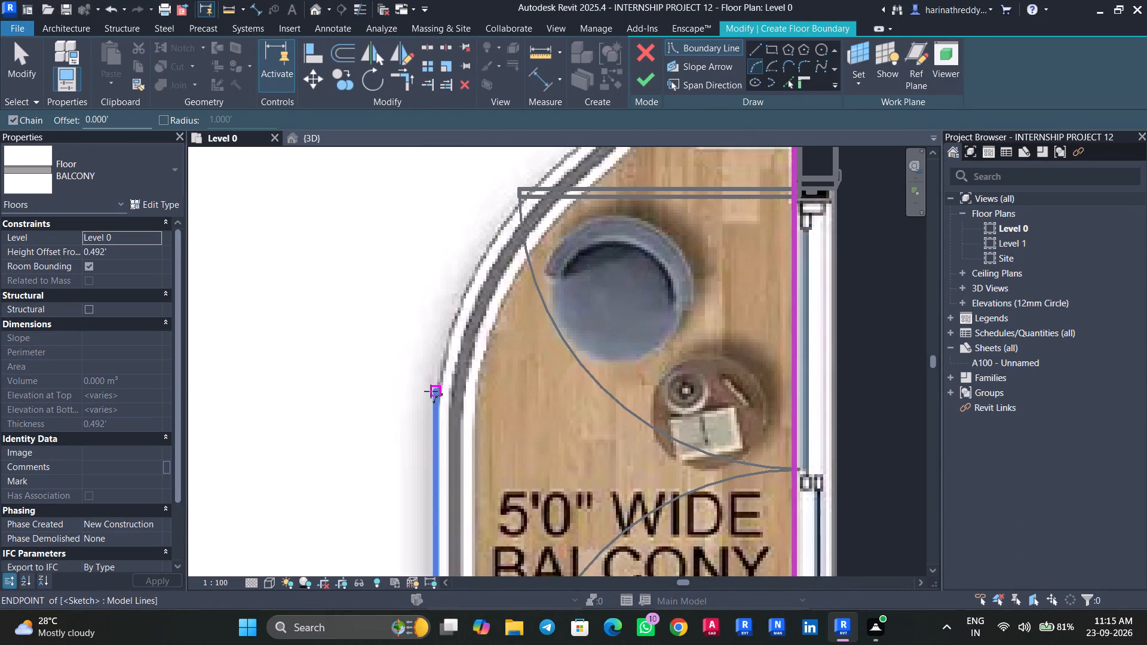
pyautogui.click(433, 392)
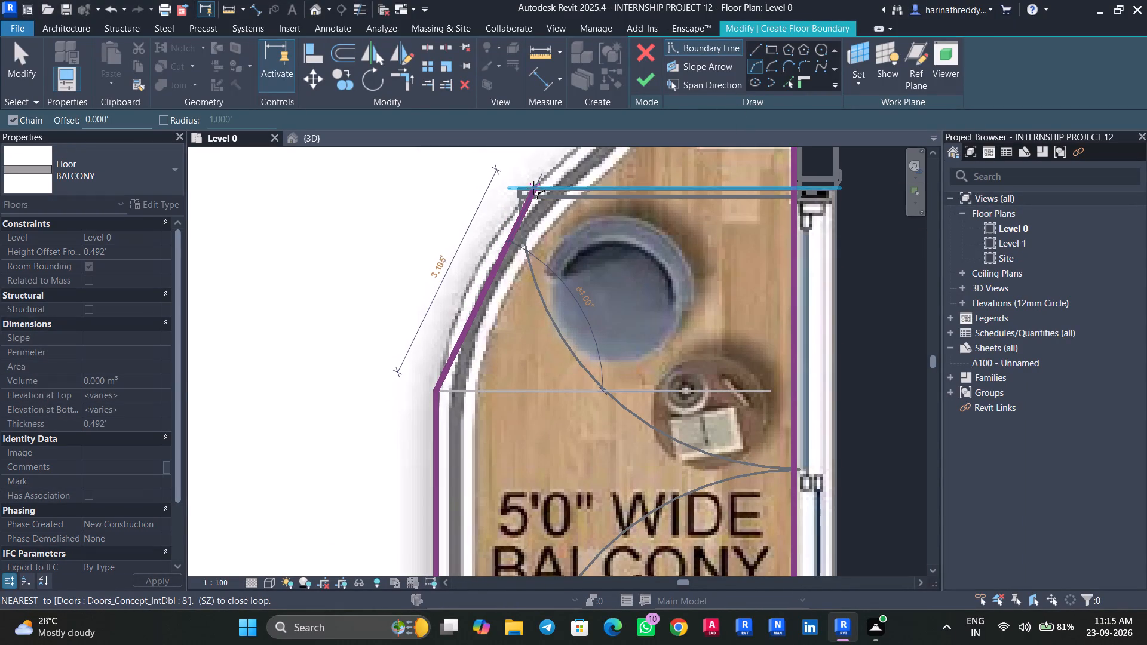
pyautogui.click(538, 180)
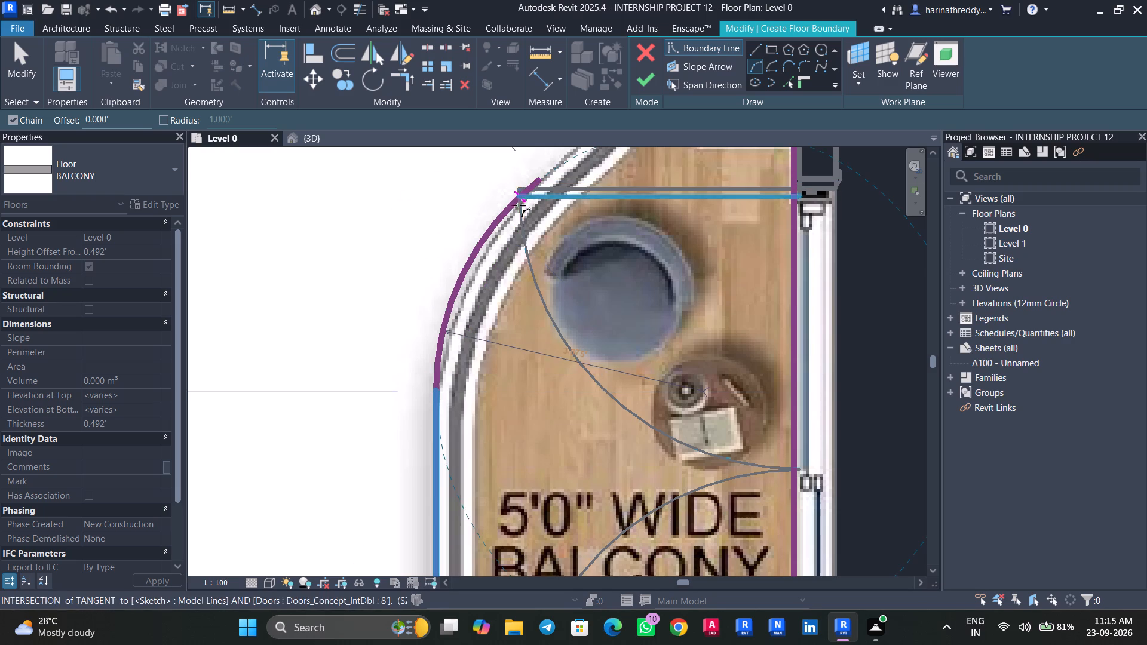
pyautogui.click(507, 220)
pyautogui.press('Escape')
pyautogui.press('Escape')
# Flatten the new convex arc slightly toward the building to follow the plan's outer curve.
pyautogui.click(482, 238)
pyautogui.scroll(3, 463, 273)
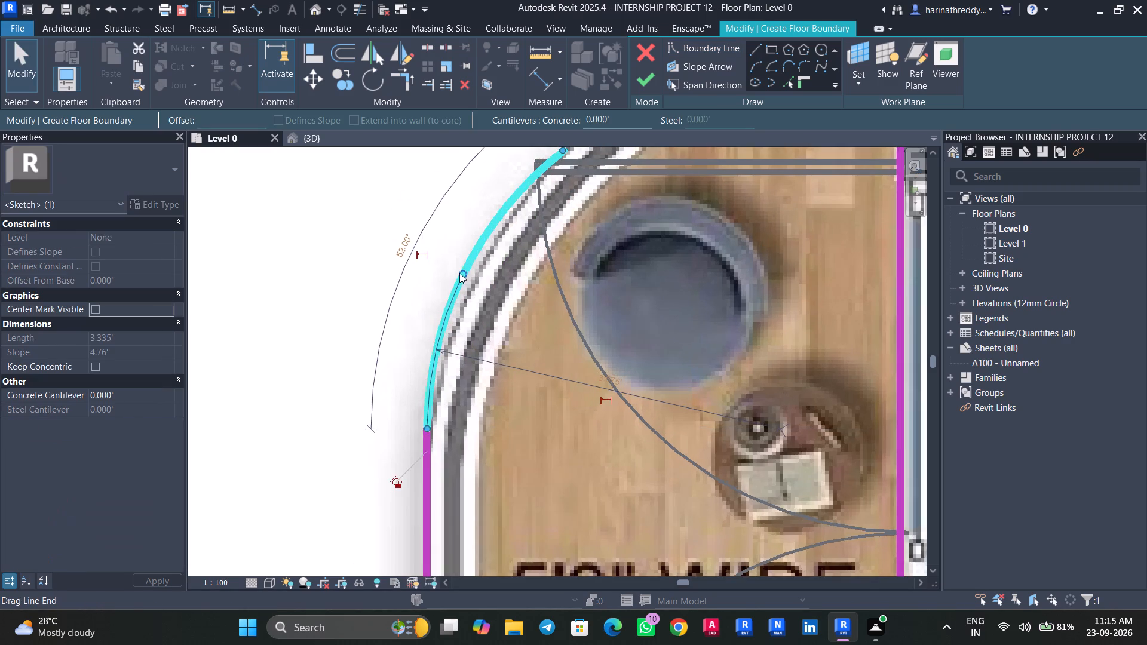
pyautogui.moveTo(458, 272); pyautogui.dragTo(471, 281)
# Draw a second arc about 3.7 ft long from the convex arc's upper end to the outer-wall line's upper end.
pyautogui.moveTo(504, 285); pyautogui.dragTo(505, 400, button='middle')
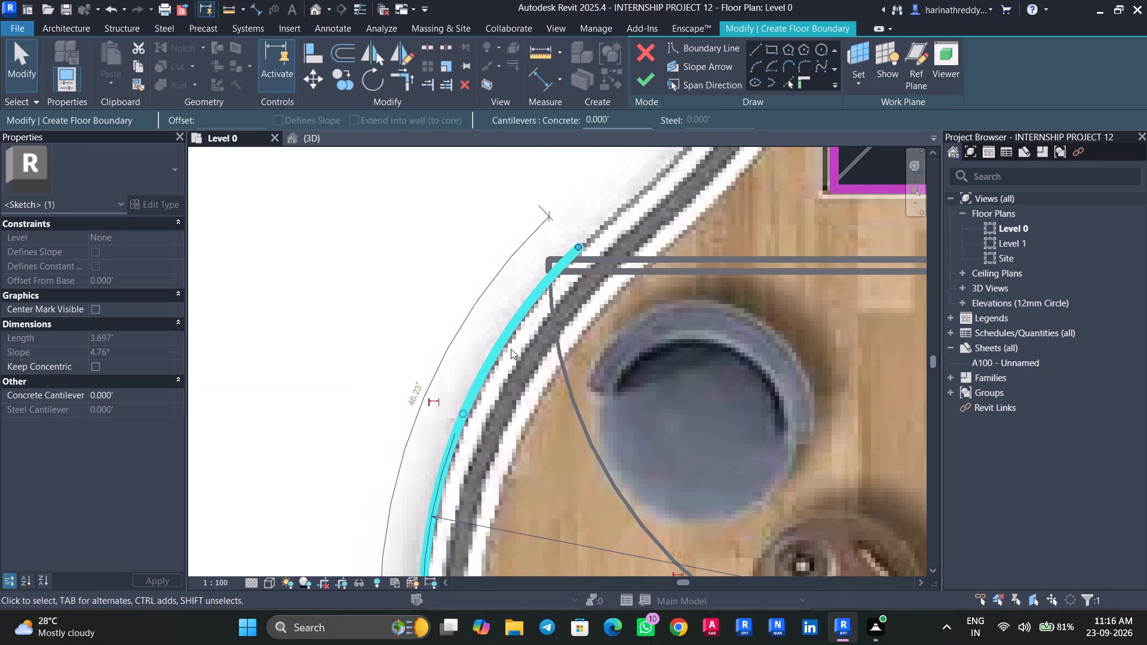
pyautogui.scroll(-4, 632, 213)
pyautogui.moveTo(645, 204); pyautogui.dragTo(615, 385, button='middle')
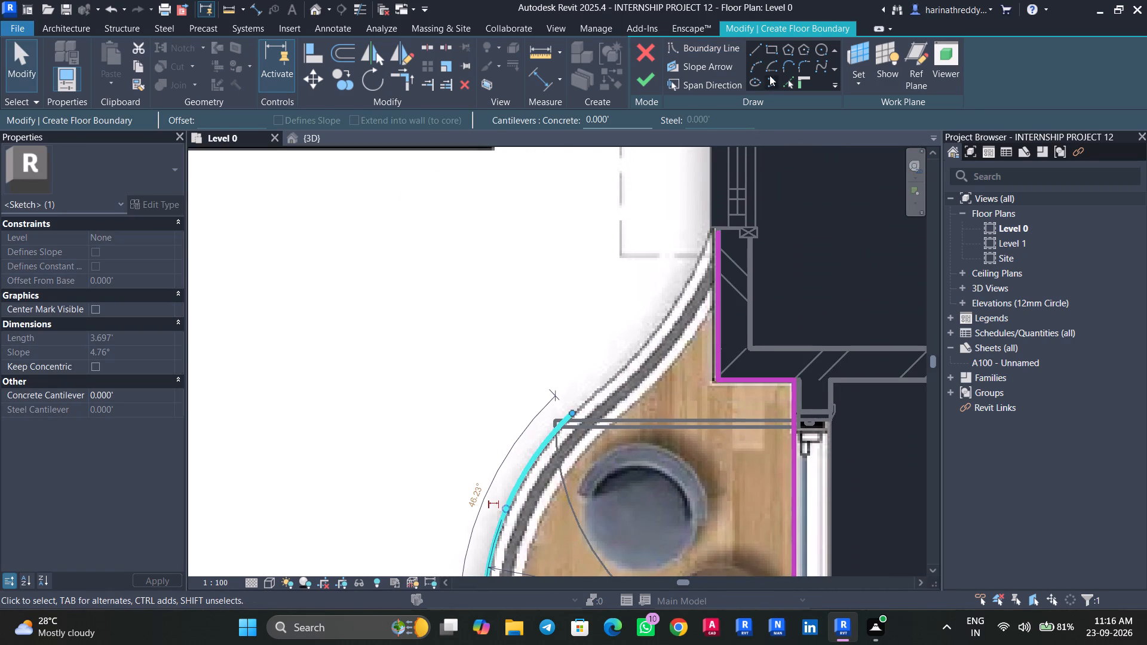
pyautogui.click(754, 69)
pyautogui.click(571, 412)
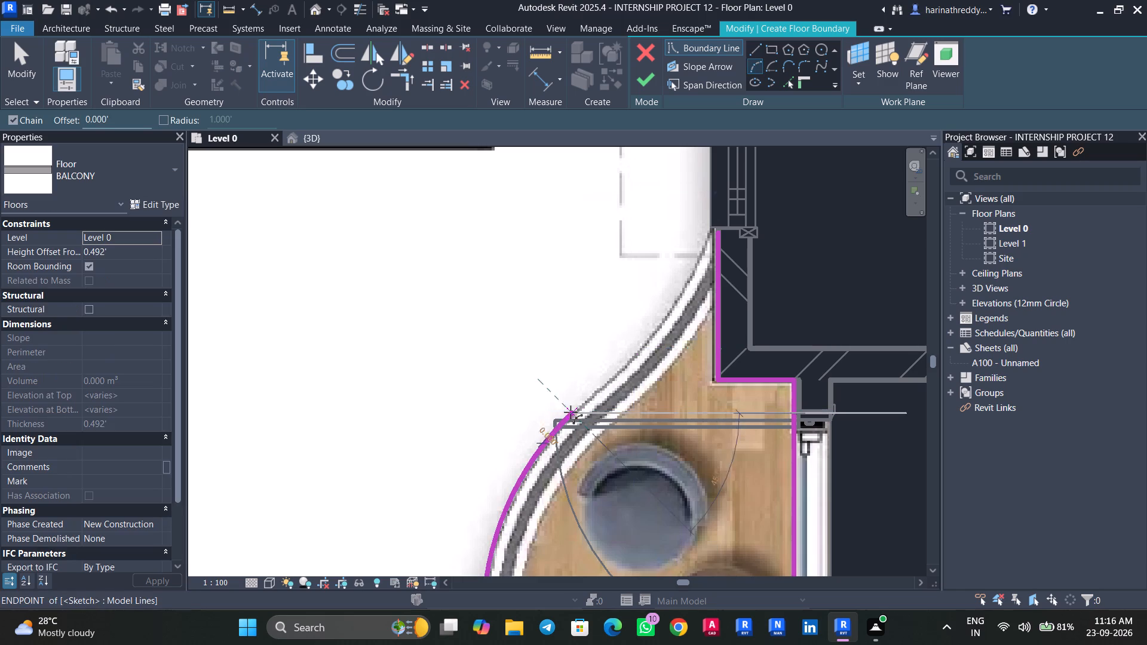
pyautogui.click(712, 226)
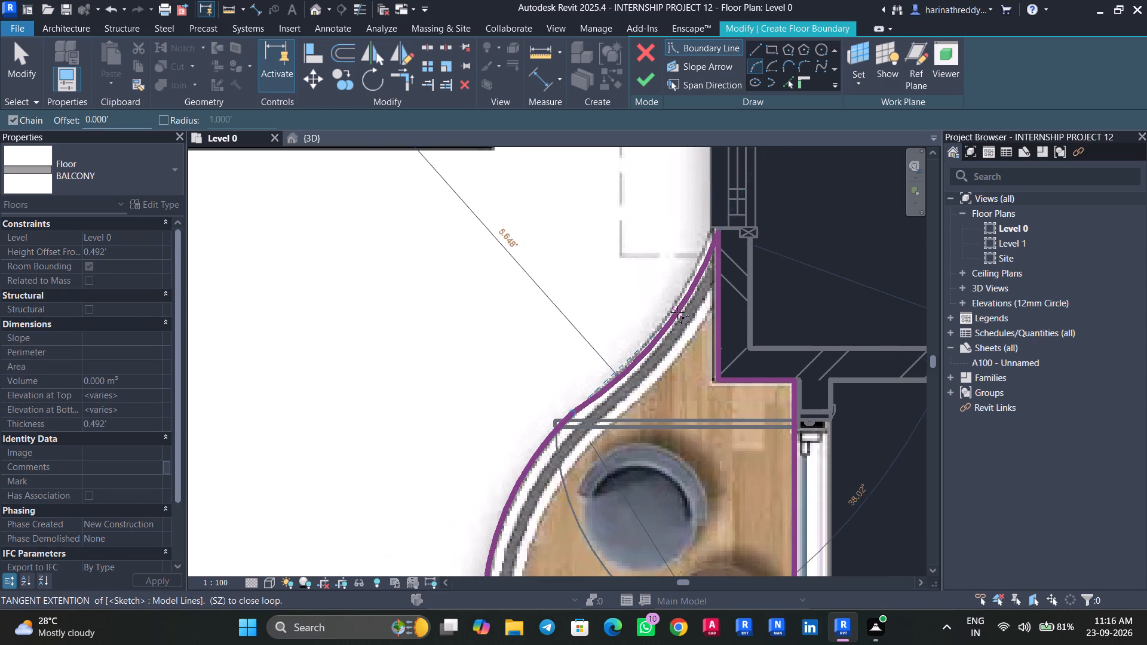
pyautogui.scroll(2, 676, 311)
pyautogui.scroll(-1, 676, 311)
pyautogui.scroll(2, 676, 311)
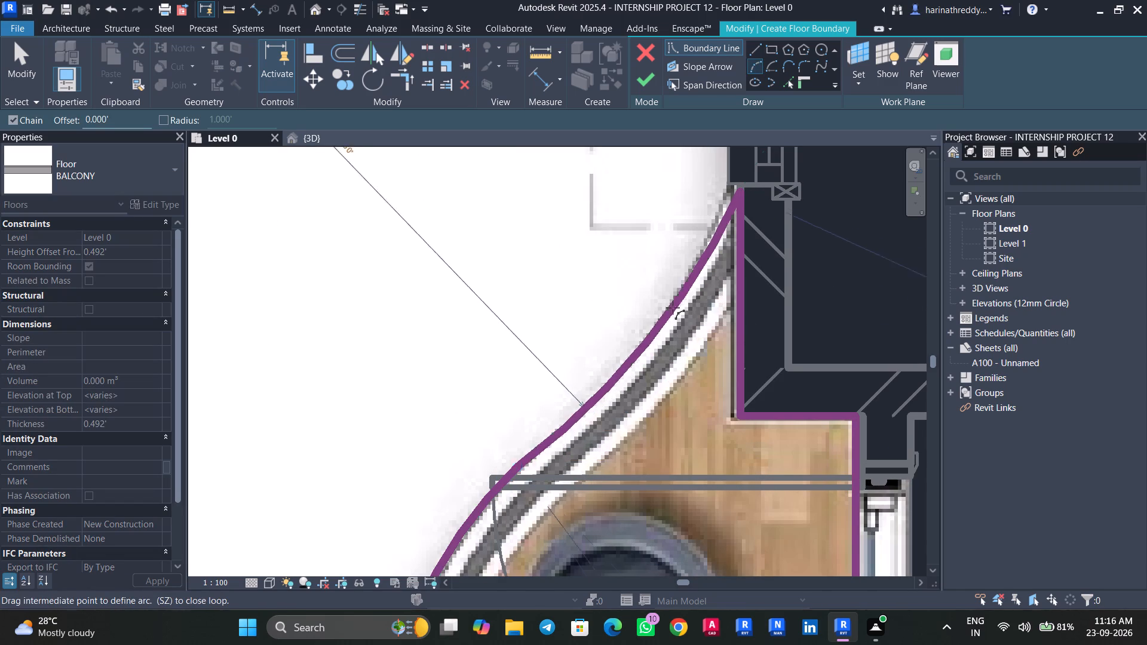
pyautogui.click(672, 307)
pyautogui.press('Escape')
pyautogui.press('Escape')
# Adjust the 5'0" wide balcony's reverse-curve arc slightly toward the building to follow the plan.
pyautogui.click(651, 320)
pyautogui.scroll(3, 625, 355)
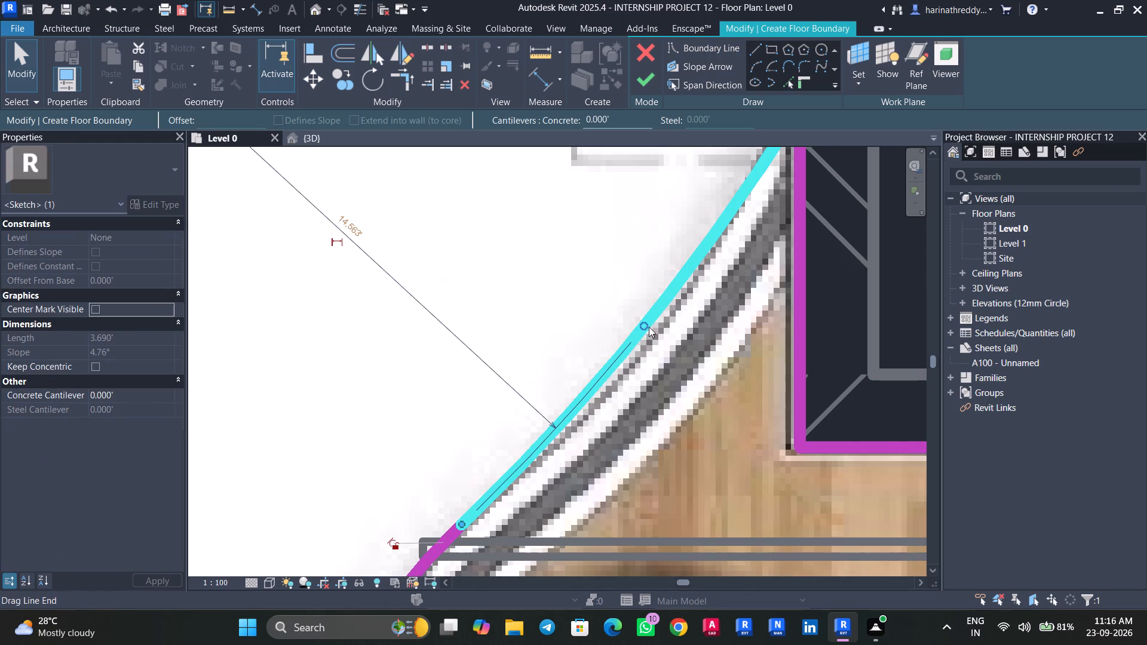
pyautogui.moveTo(648, 326); pyautogui.dragTo(658, 337)
pyautogui.press('Escape')
pyautogui.scroll(-10, 632, 305)
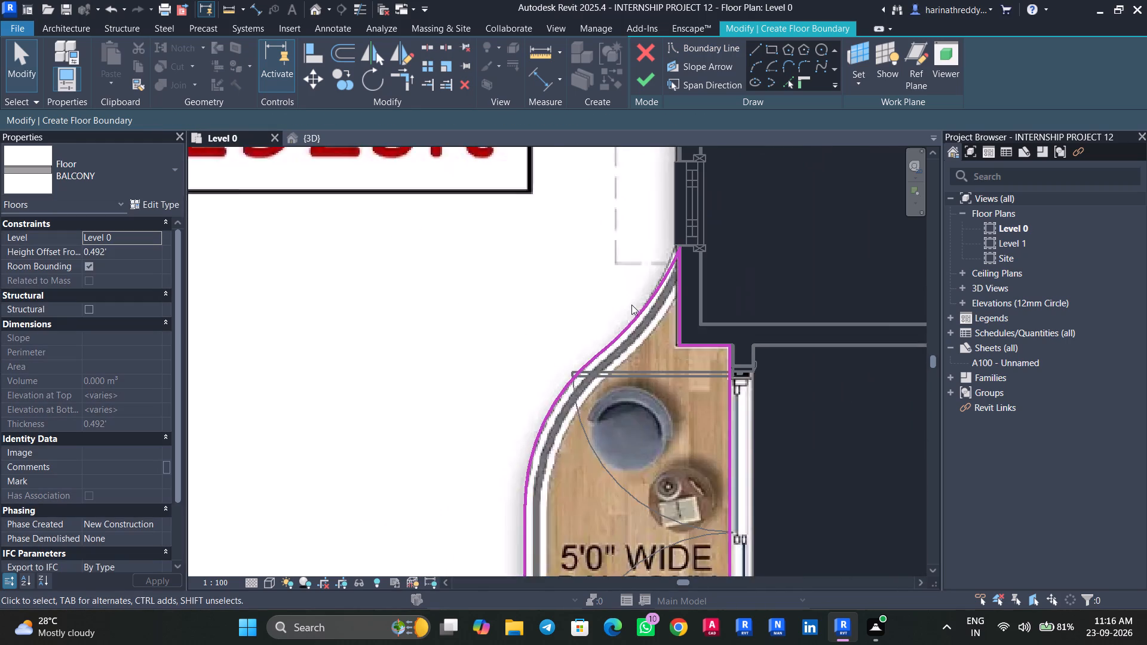
# Finish the BALCONY floor boundary sketch for the 1819sft flat's 5'0" wide balcony and clear the floor selection.
pyautogui.scroll(-4, 631, 305)
pyautogui.scroll(-10, 584, 293)
pyautogui.moveTo(553, 407); pyautogui.dragTo(547, 187, button='middle')
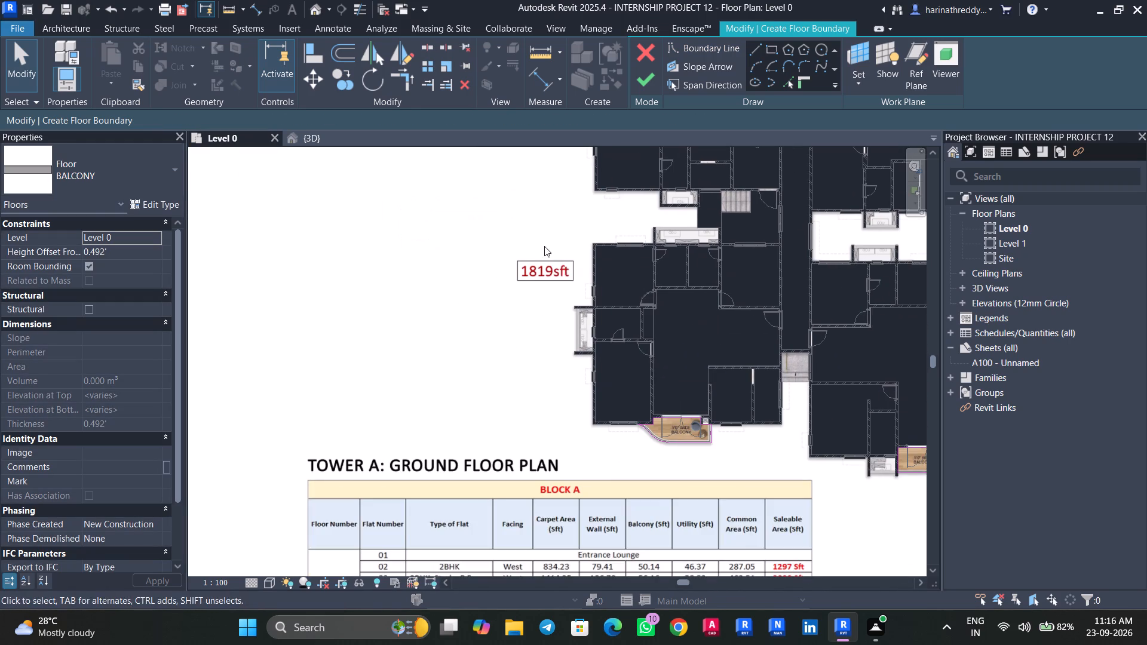
pyautogui.moveTo(547, 321); pyautogui.dragTo(541, 302, button='middle')
pyautogui.click(645, 81)
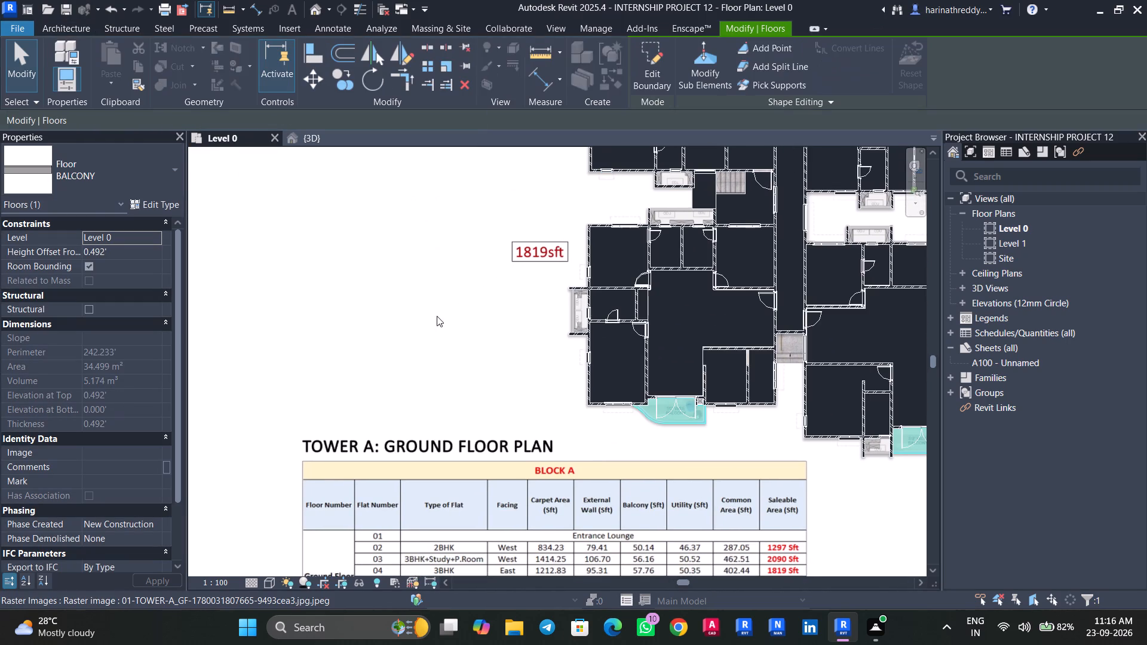
pyautogui.click(335, 446)
# Draw a W1 wall about 10.9 ft long along the outer edge of the 2090sft flat's ODU ledge.
pyautogui.scroll(-3, 329, 444)
pyautogui.scroll(5, 511, 507)
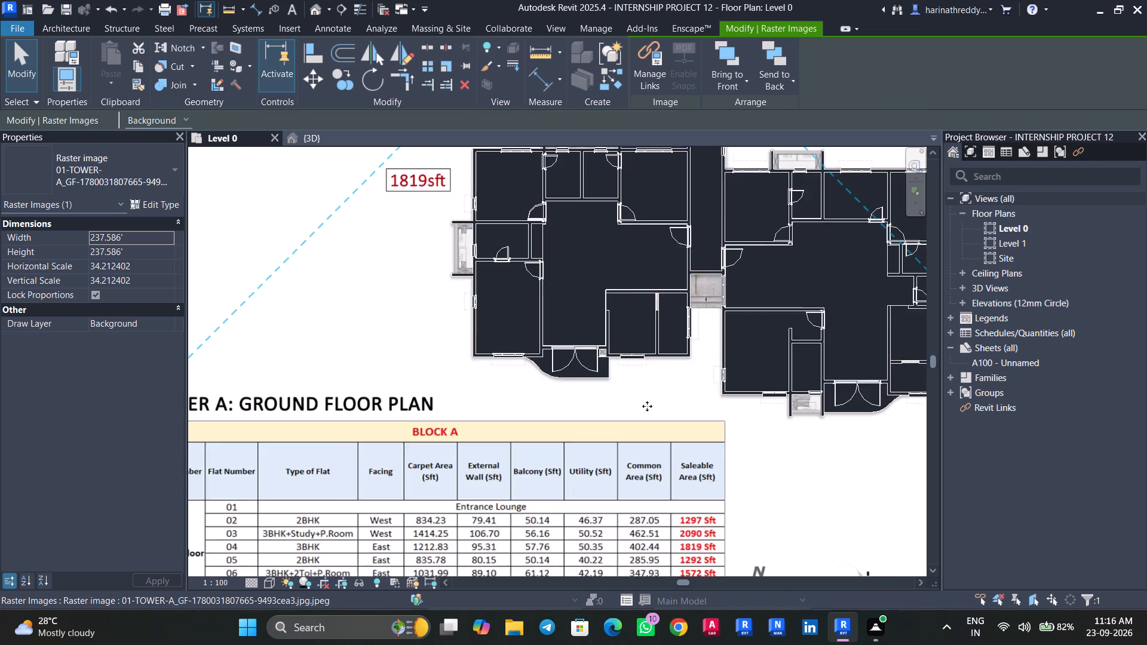
pyautogui.scroll(6, 654, 391)
pyautogui.moveTo(667, 382); pyautogui.dragTo(635, 585, button='middle')
pyautogui.scroll(-4, 631, 543)
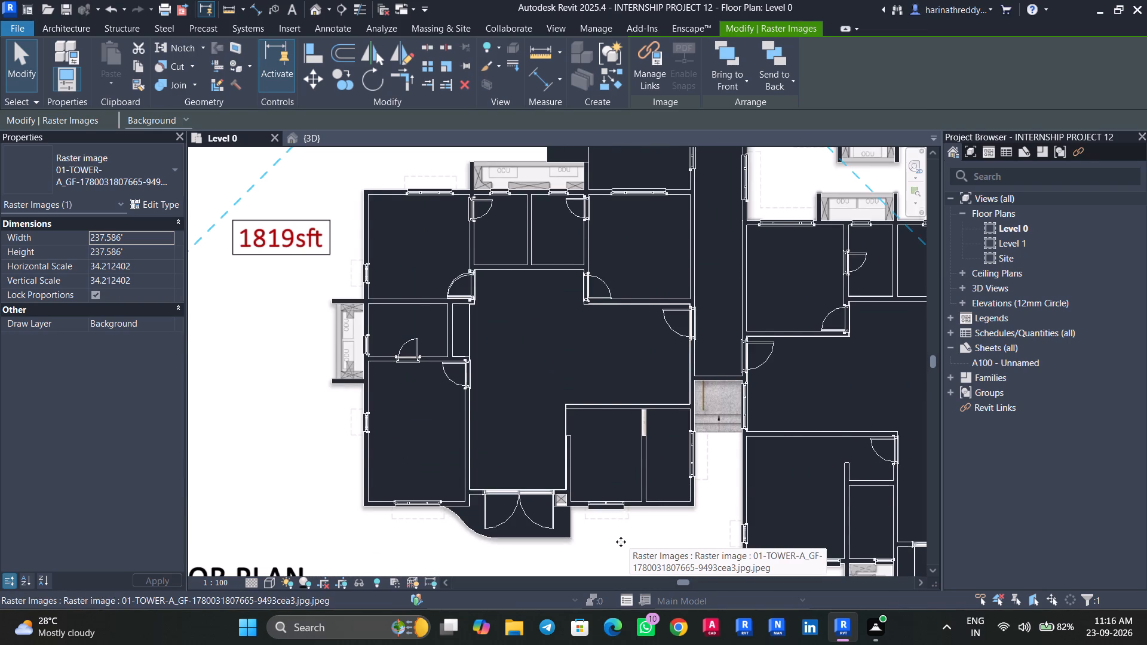
pyautogui.scroll(7, 344, 382)
pyautogui.scroll(-1, 316, 420)
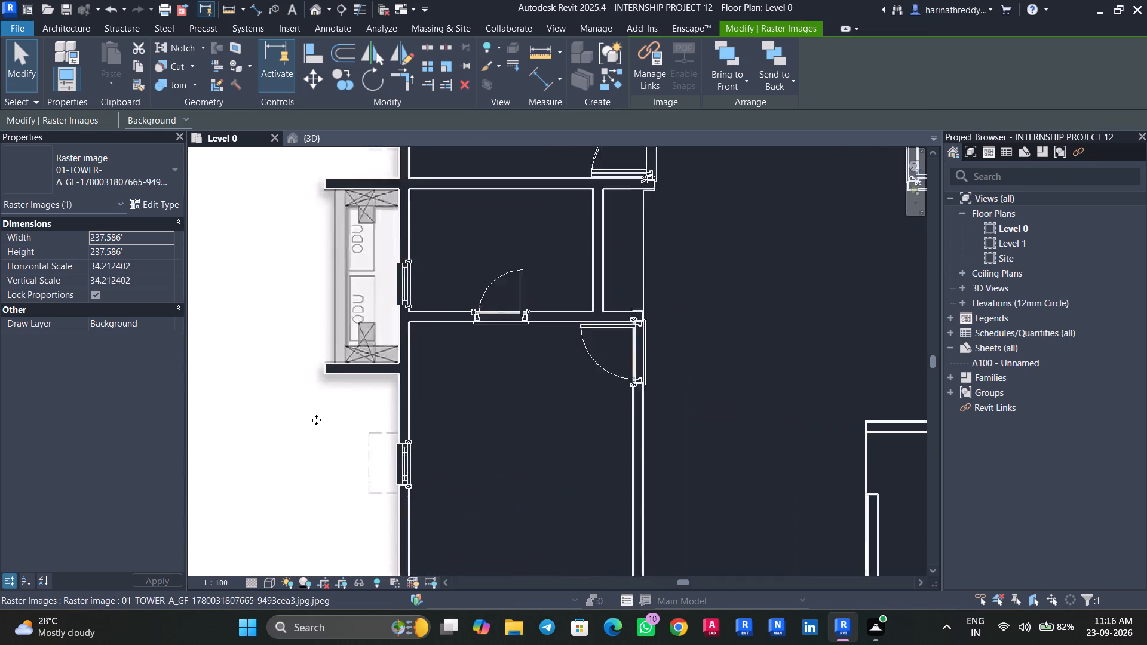
pyautogui.scroll(-12, 316, 420)
pyautogui.scroll(9, 665, 422)
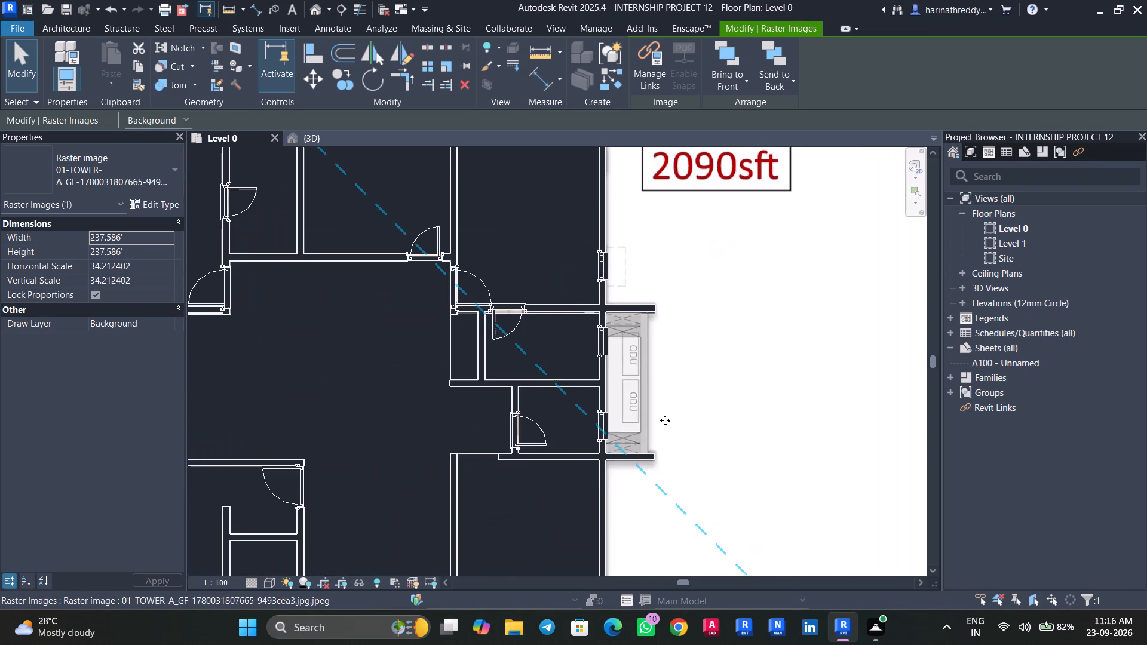
pyautogui.write('WA')
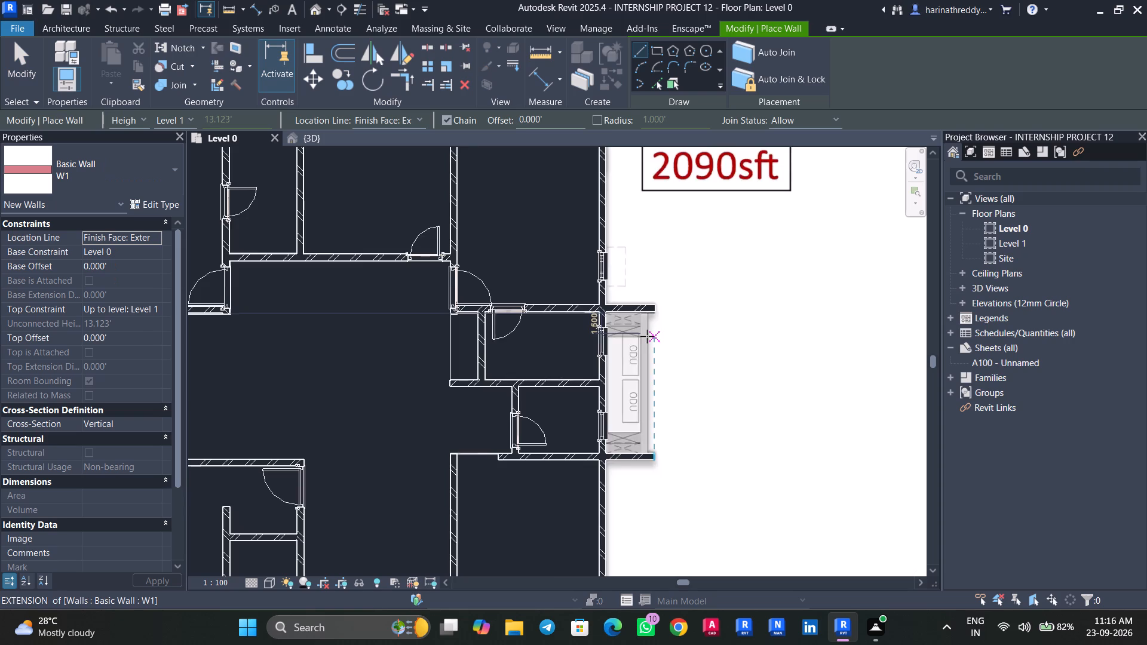
pyautogui.scroll(4, 647, 336)
pyautogui.click(647, 296)
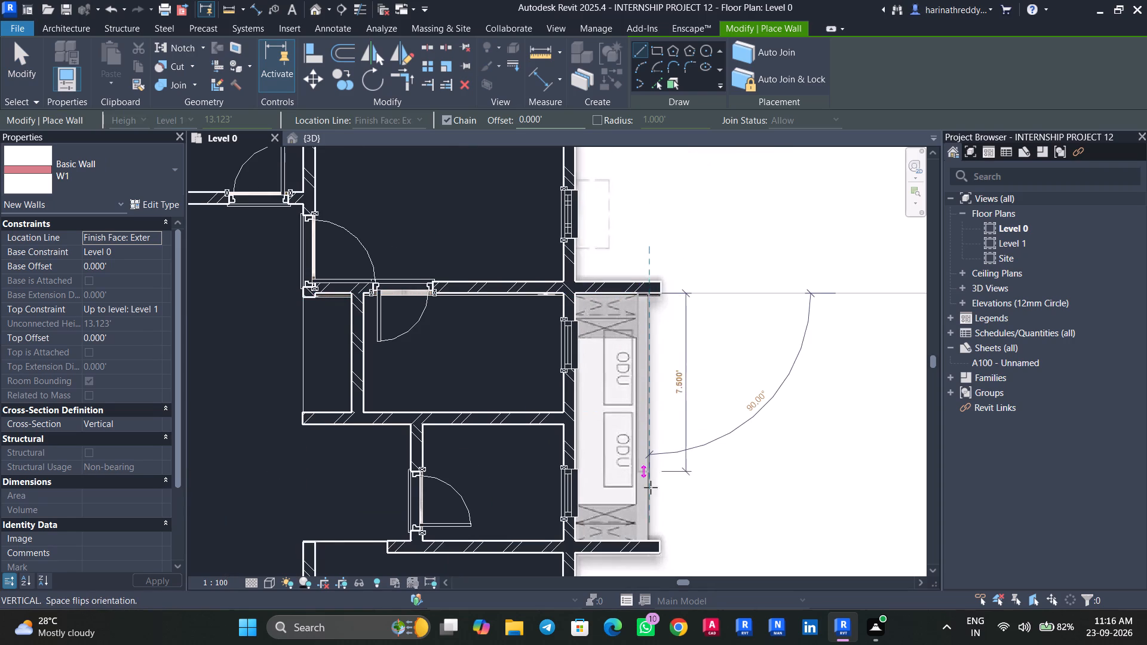
pyautogui.click(654, 540)
pyautogui.press('Escape')
pyautogui.press('Escape')
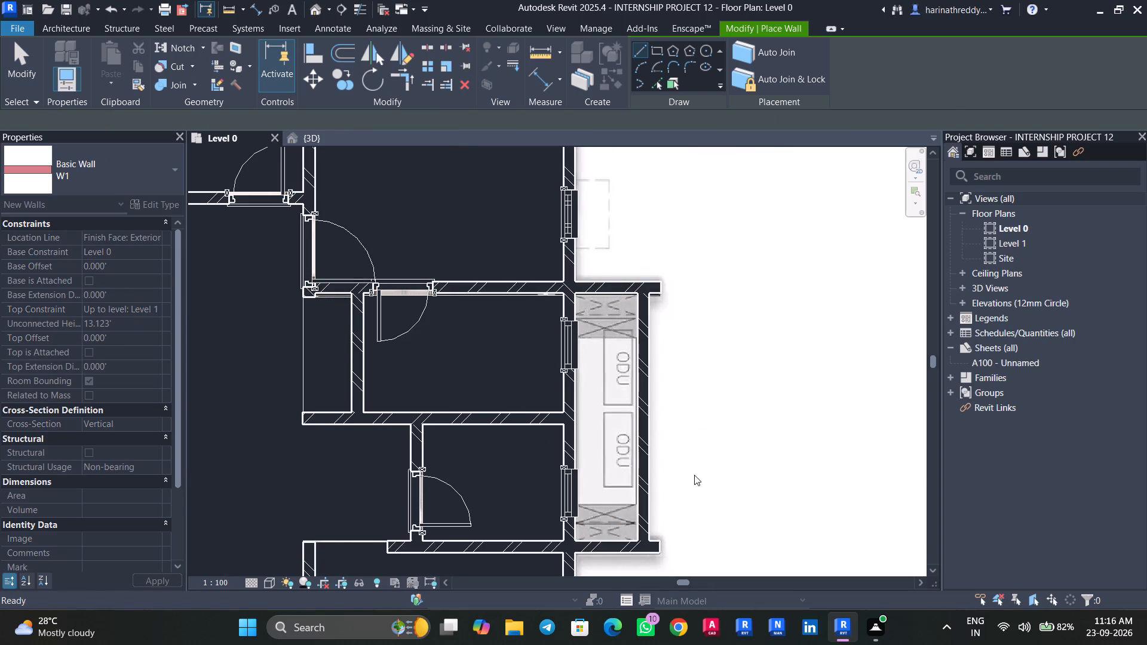
pyautogui.scroll(-6, 695, 472)
pyautogui.click(672, 465)
pyautogui.scroll(-5, 681, 465)
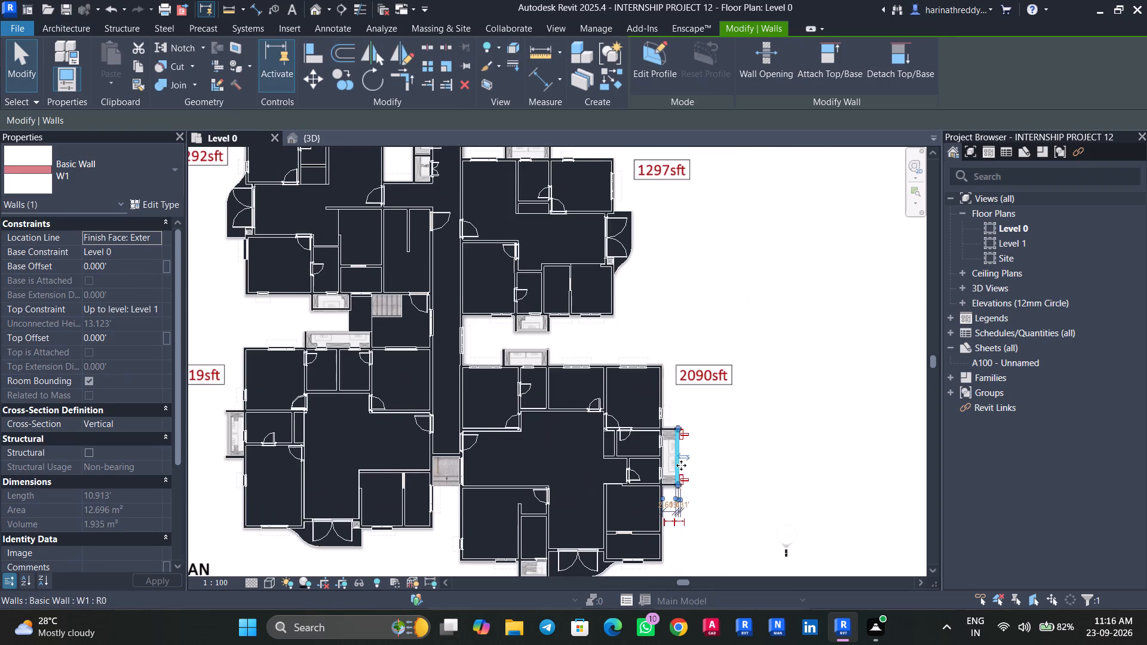
pyautogui.press('Escape')
# Draw a W1 wall closing the outer edge of the 1819sft flat's side ODU ledge, flipped to lie inside the edge.
pyautogui.moveTo(250, 496); pyautogui.dragTo(493, 478, button='middle')
pyautogui.scroll(2, 471, 434)
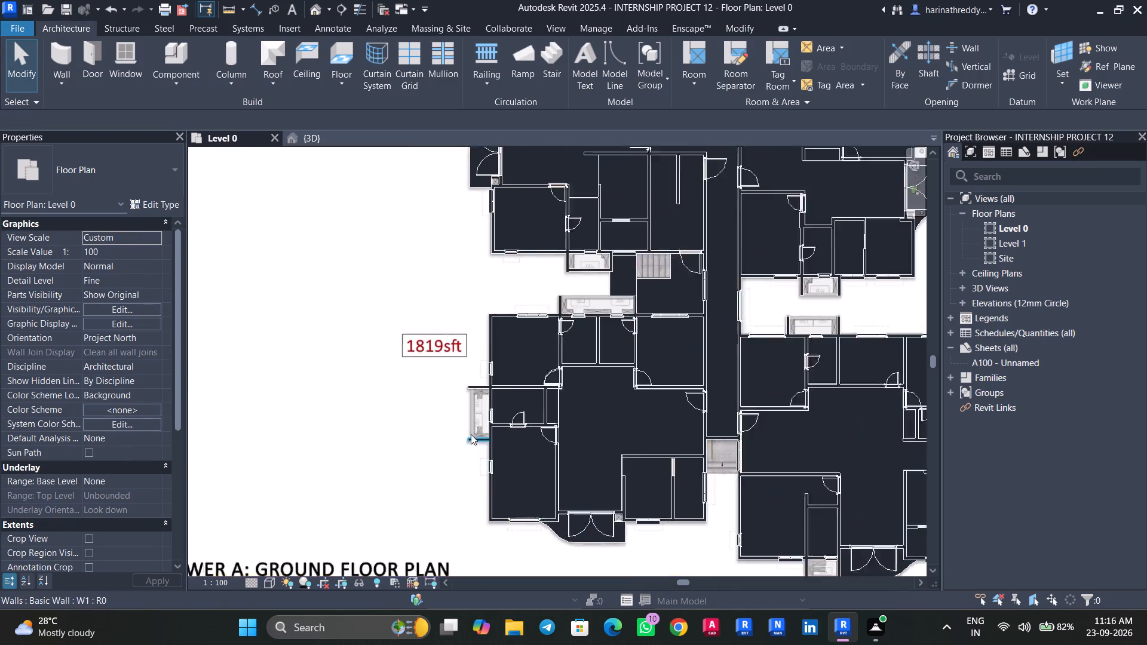
pyautogui.scroll(6, 471, 434)
pyautogui.write('WA')
pyautogui.scroll(6, 482, 320)
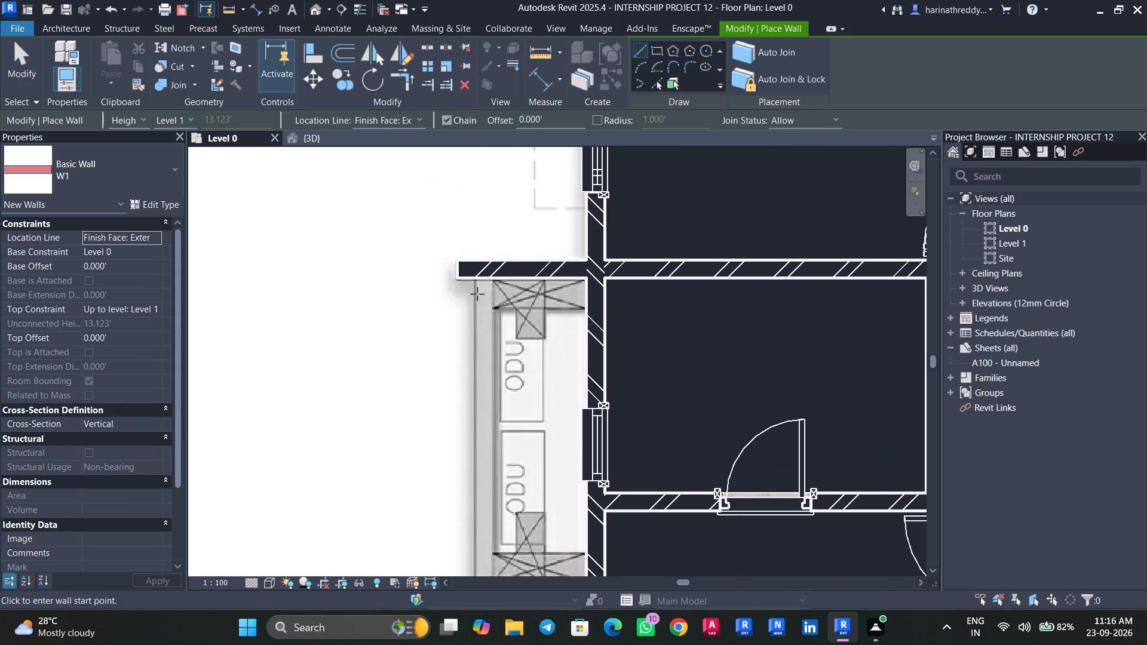
pyautogui.click(474, 281)
pyautogui.press('space')
pyautogui.moveTo(474, 458); pyautogui.dragTo(496, 278, button='middle')
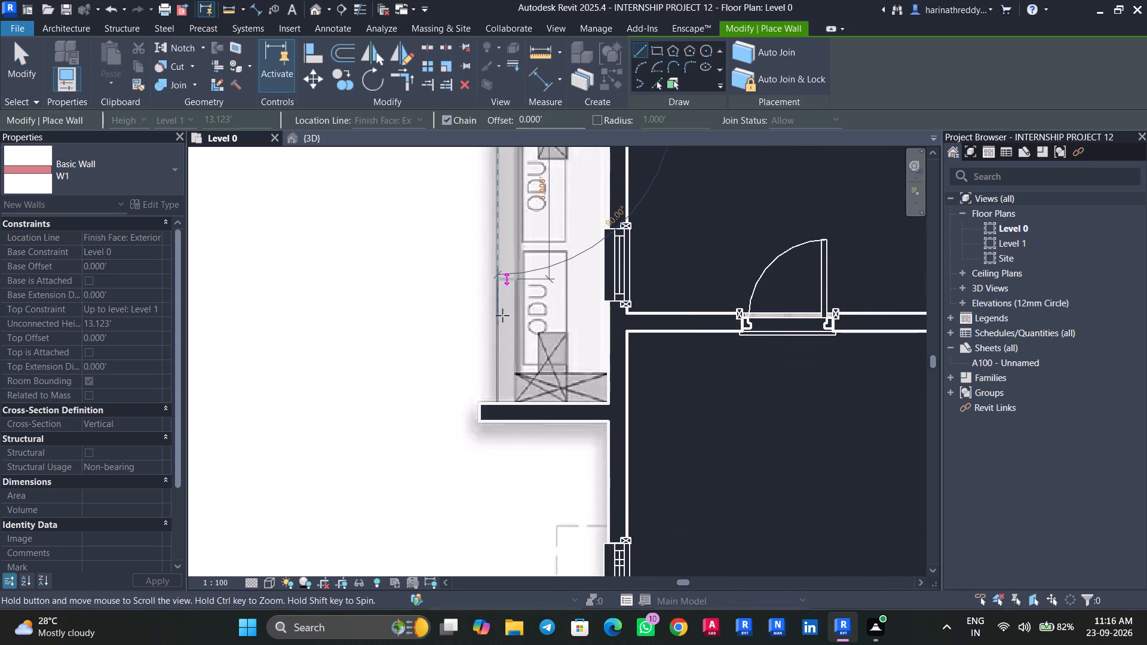
pyautogui.click(492, 404)
pyautogui.press('Escape')
pyautogui.press('Escape')
pyautogui.scroll(-6, 409, 438)
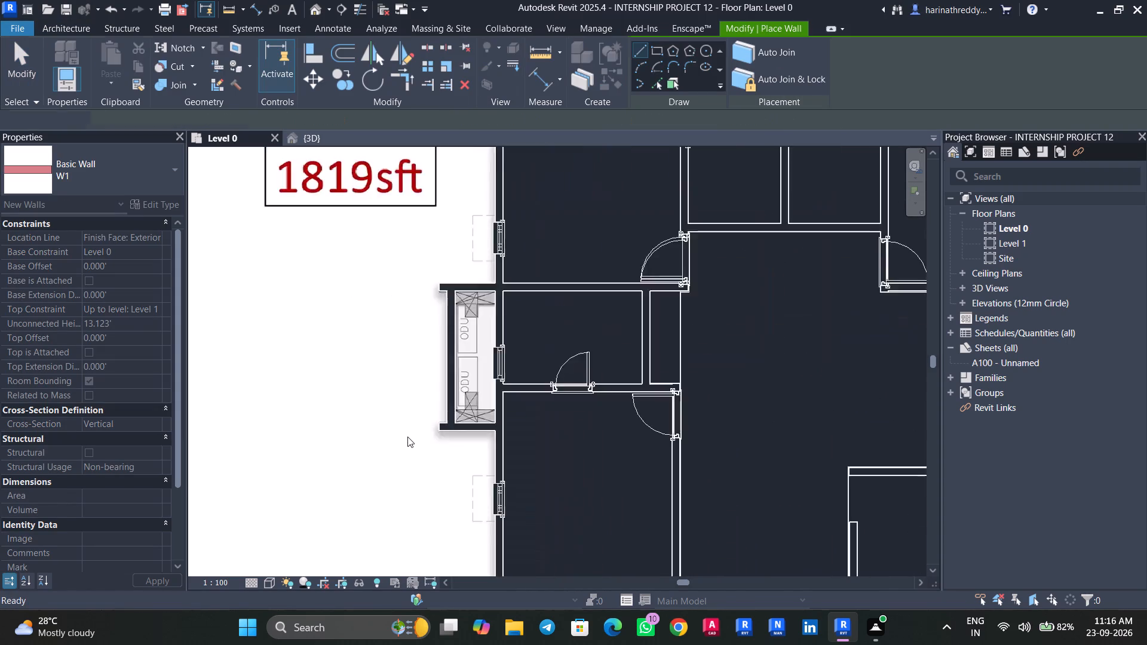
# Draw a W1 wall between the side walls of the wide two-ODU ledge at the top of the 1819sft flat.
pyautogui.scroll(-6, 407, 437)
pyautogui.moveTo(349, 358); pyautogui.dragTo(382, 509, button='middle')
pyautogui.scroll(-1, 382, 509)
pyautogui.scroll(4, 585, 393)
pyautogui.scroll(1, 496, 457)
pyautogui.moveTo(495, 457); pyautogui.dragTo(467, 422, button='middle')
pyautogui.scroll(4, 523, 437)
pyautogui.press('w')
pyautogui.press('a')
pyautogui.scroll(5, 463, 423)
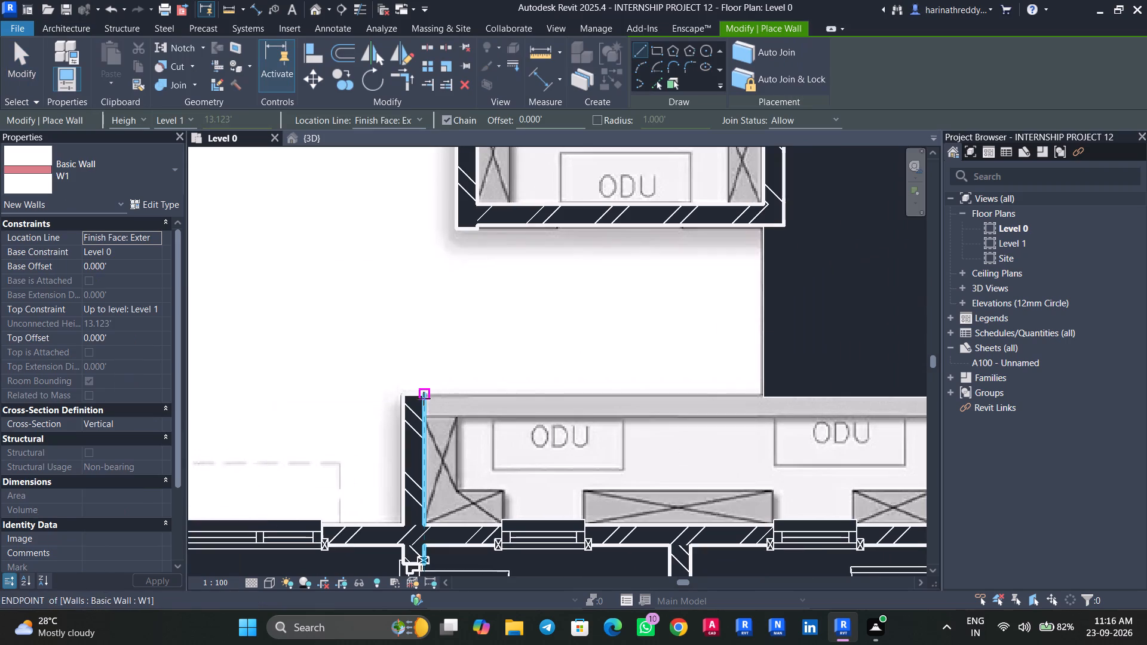
pyautogui.click(423, 396)
pyautogui.moveTo(666, 389); pyautogui.dragTo(483, 399, button='middle')
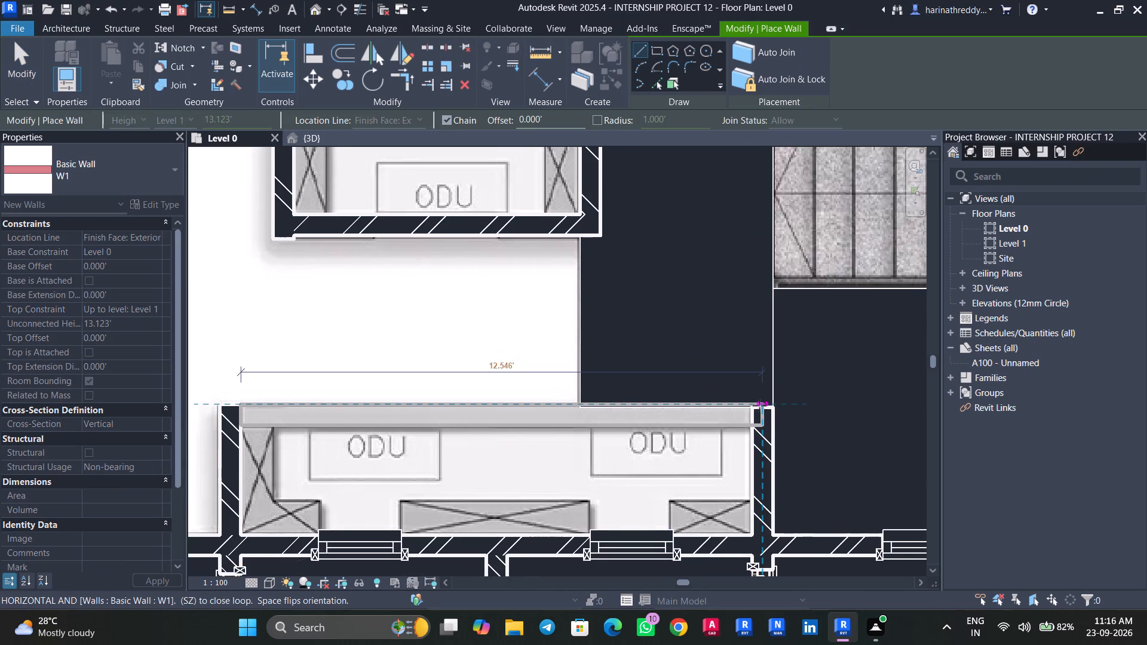
pyautogui.click(750, 407)
pyautogui.press('Escape')
pyautogui.press('Escape')
pyautogui.scroll(-9, 538, 465)
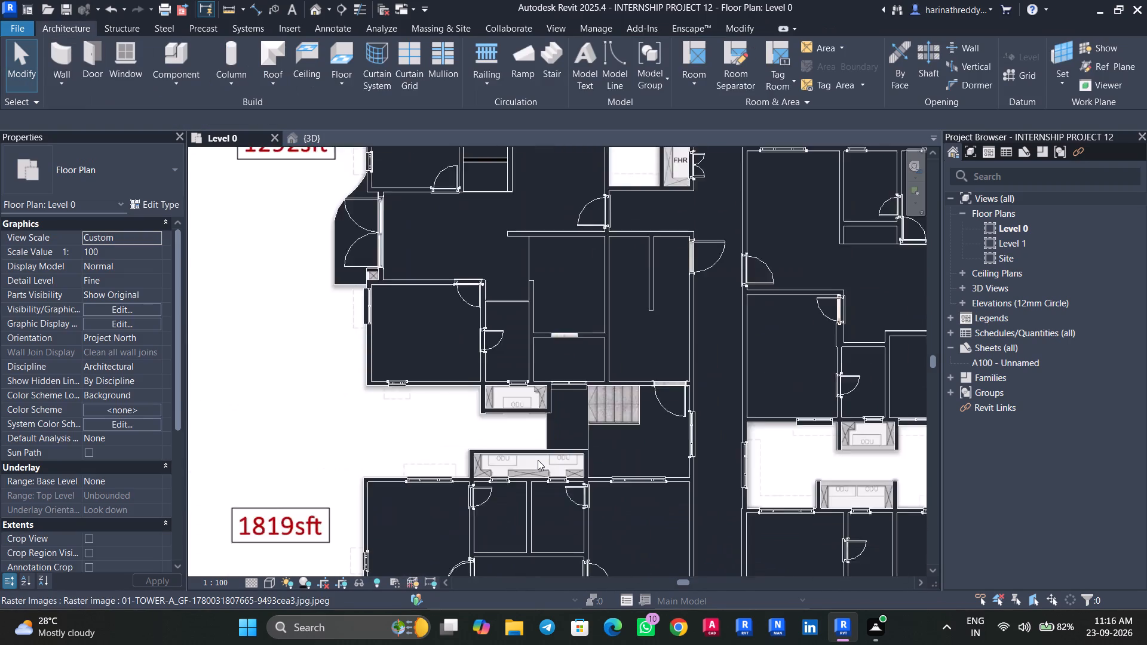
# Draw a W1 wall about 5.9 ft long closing the ODU ledge below the 1297sft flat, flipped toward the flat.
pyautogui.scroll(-5, 538, 460)
pyautogui.moveTo(775, 453); pyautogui.dragTo(768, 393, button='middle')
pyautogui.scroll(4, 773, 432)
pyautogui.press('w')
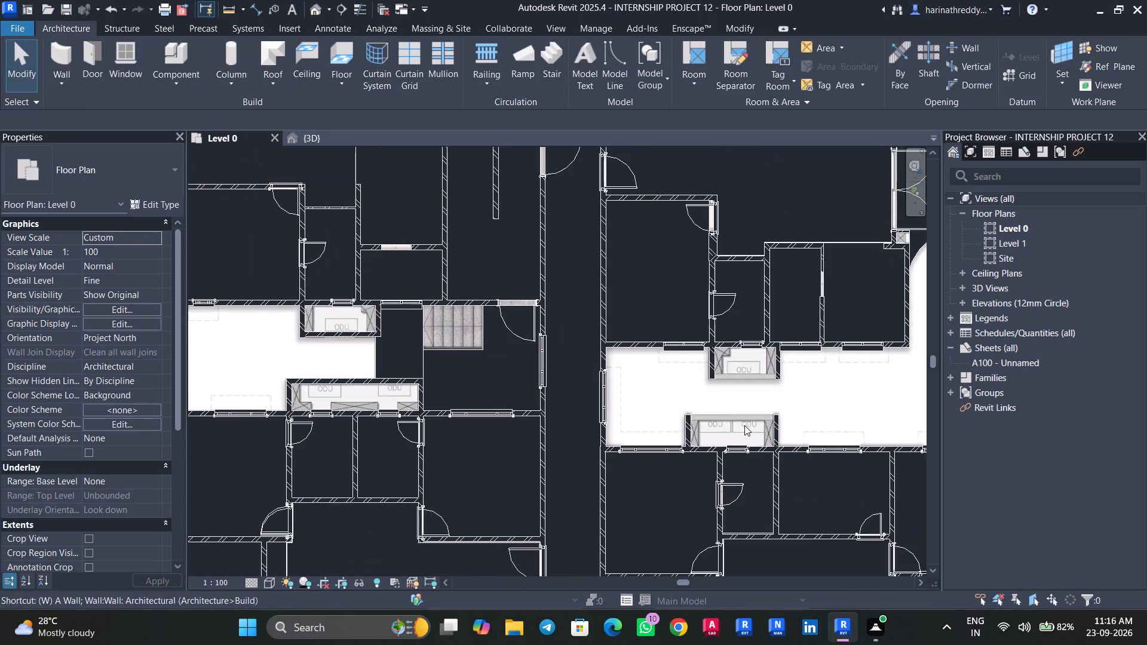
pyautogui.press('a')
pyautogui.scroll(5, 709, 389)
pyautogui.click(724, 367)
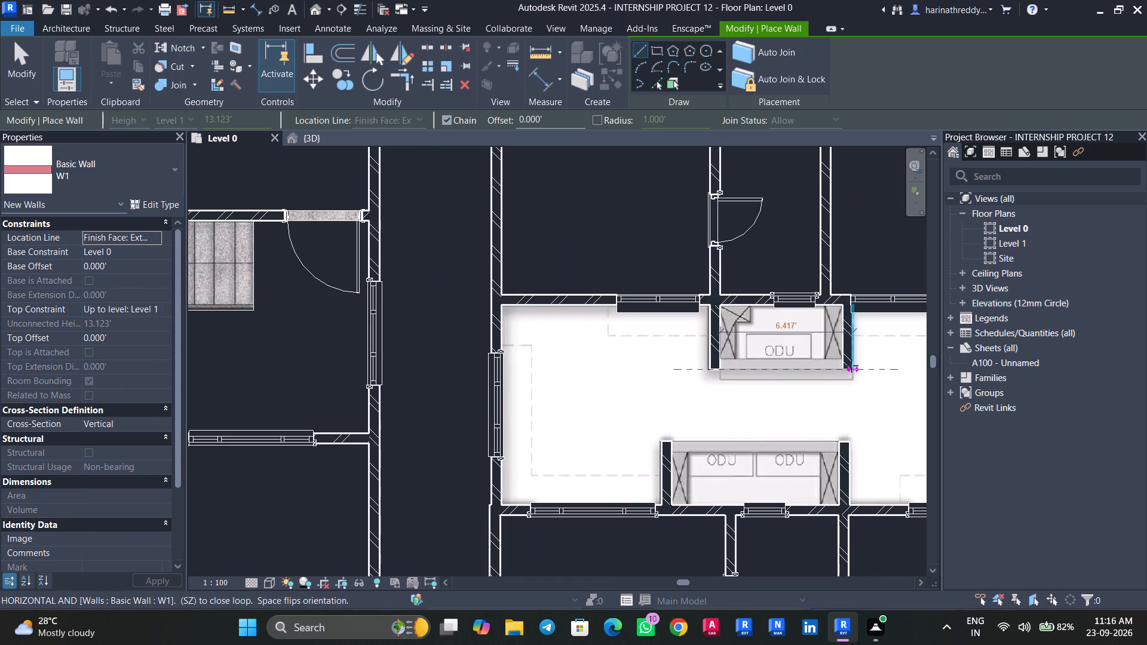
pyautogui.scroll(3, 840, 368)
pyautogui.press('space')
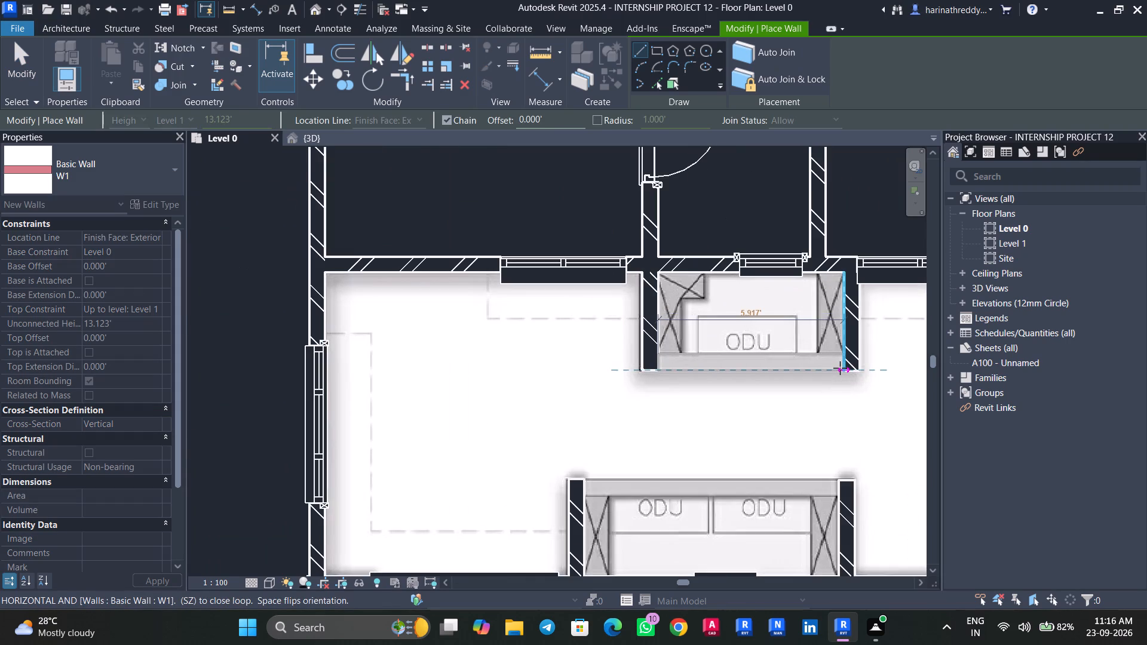
pyautogui.scroll(5, 840, 369)
pyautogui.click(845, 368)
pyautogui.press('Escape')
pyautogui.press('Escape')
pyautogui.scroll(-3, 745, 446)
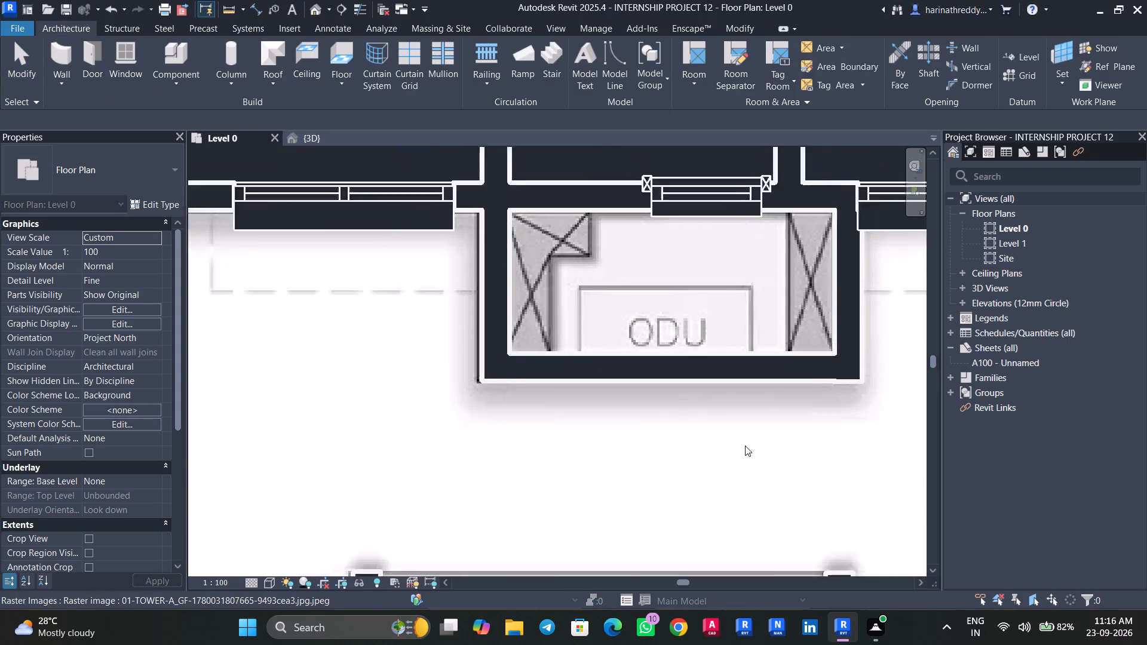
# Draw a W1 wall about 8.1 ft long closing the two-ODU ledge at the top of the 2090sft flat.
pyautogui.moveTo(743, 428); pyautogui.dragTo(723, 356, button='middle')
pyautogui.press('w')
pyautogui.press('a')
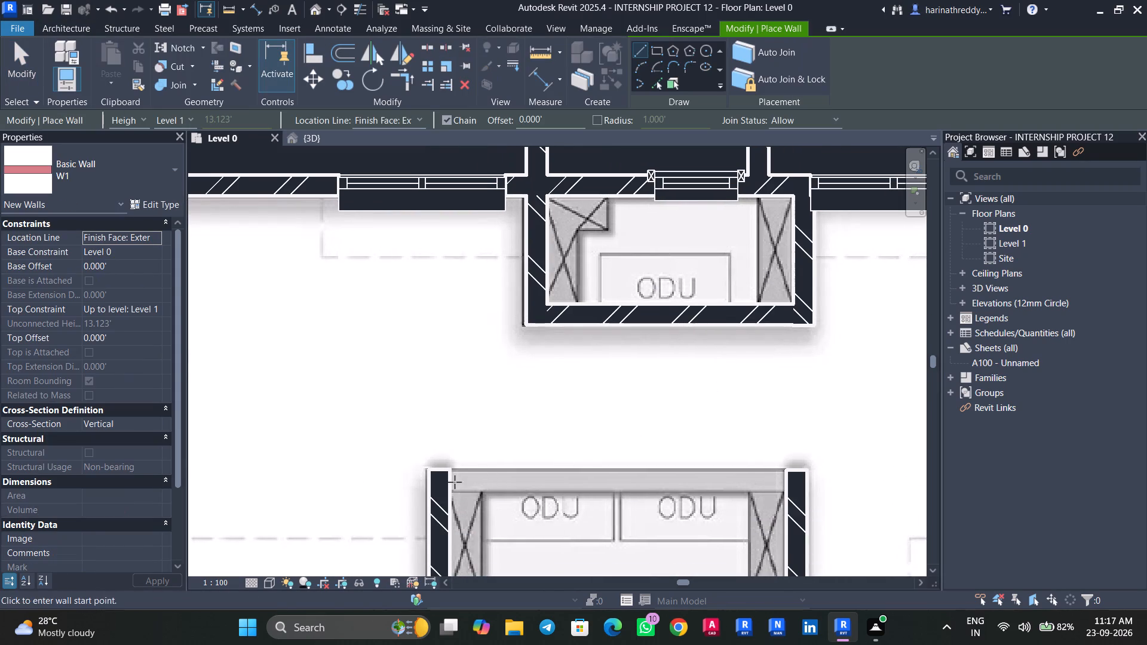
pyautogui.click(452, 469)
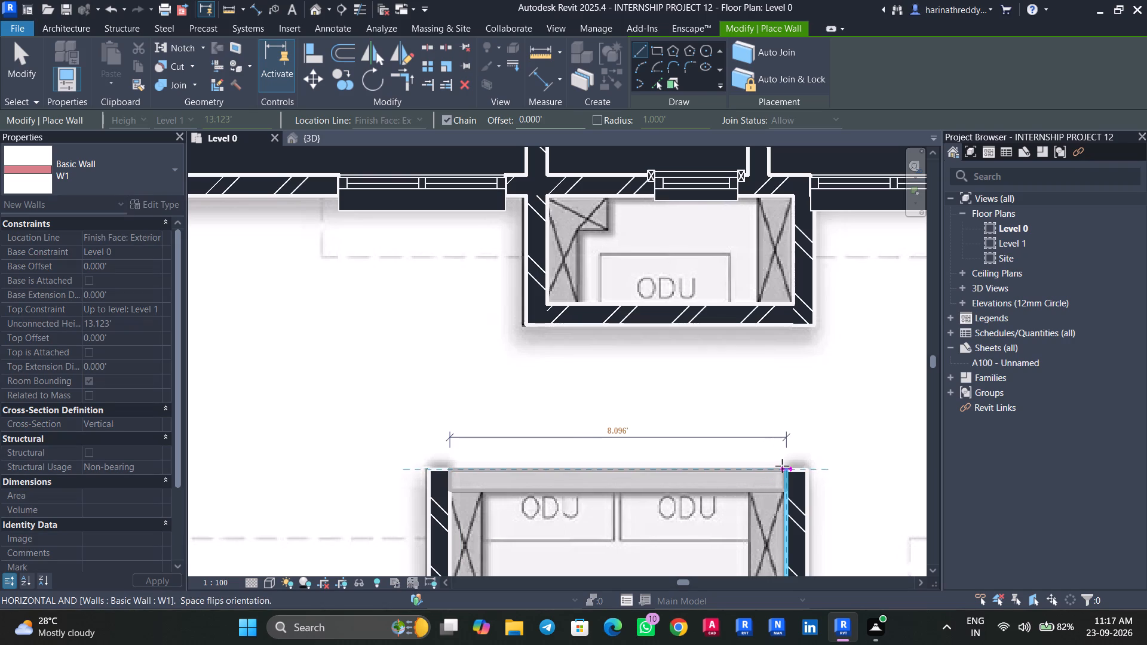
pyautogui.click(785, 469)
pyautogui.press('Escape')
pyautogui.press('Escape')
pyautogui.scroll(-8, 784, 433)
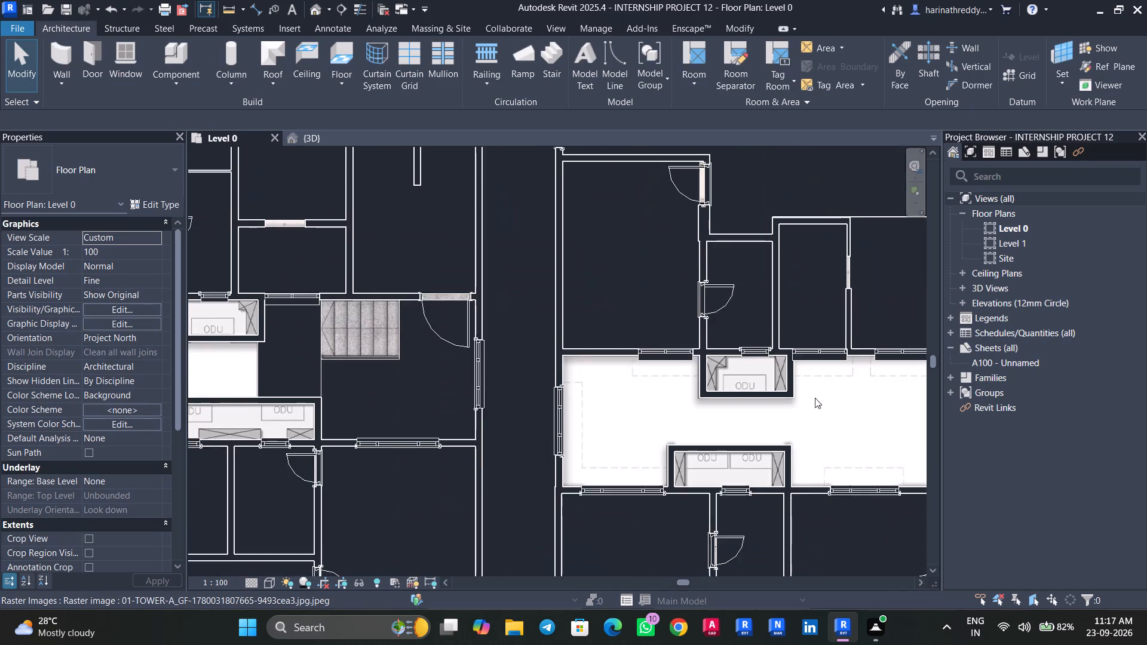
# Draw a W1 wall between the side walls of the two-ODU ledge at the top of the 1297sft flat.
pyautogui.moveTo(815, 401); pyautogui.dragTo(779, 460, button='middle')
pyautogui.scroll(-7, 778, 454)
pyautogui.moveTo(884, 420); pyautogui.dragTo(874, 514, button='middle')
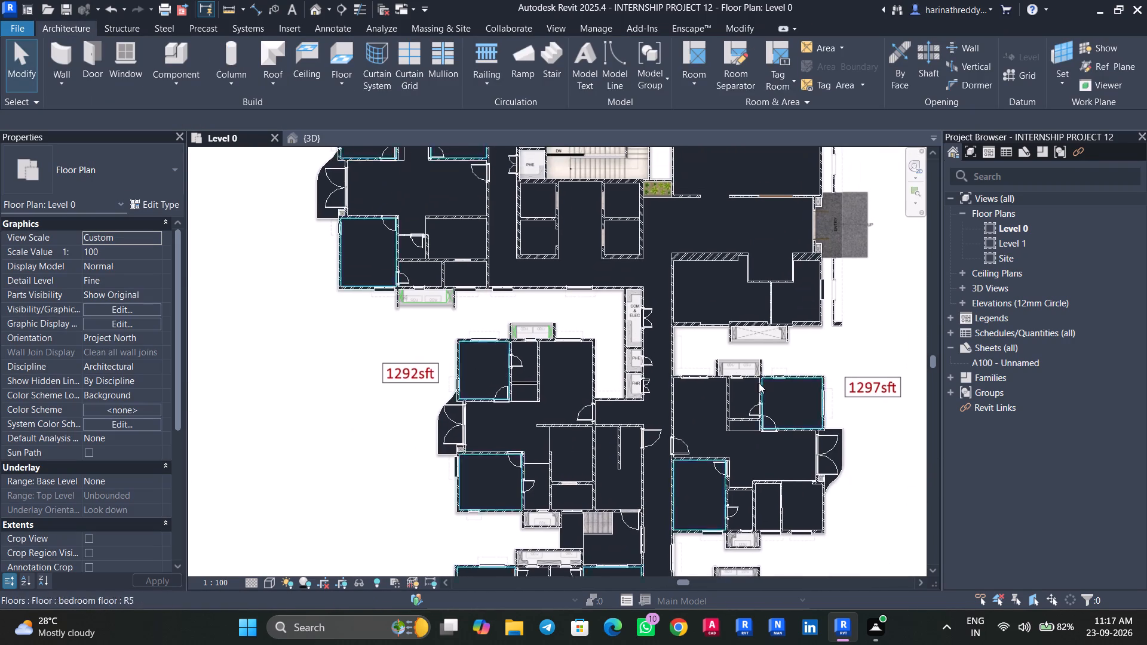
pyautogui.scroll(-1, 729, 342)
pyautogui.scroll(9, 729, 325)
pyautogui.press('w')
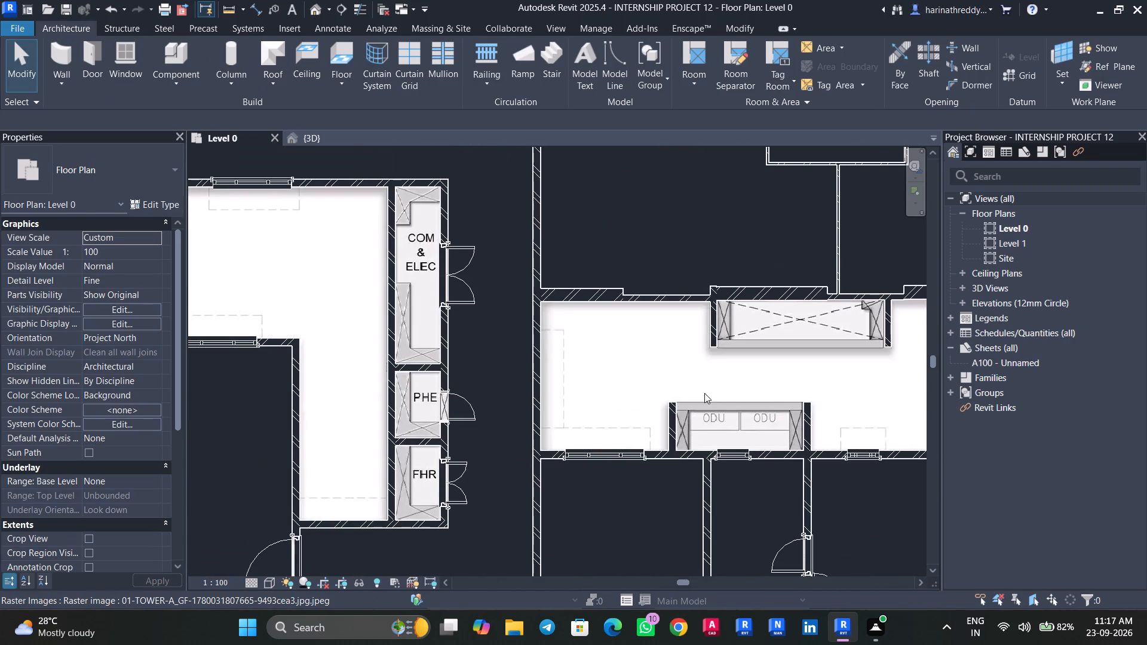
pyautogui.write('WA')
pyautogui.scroll(5, 678, 398)
pyautogui.press('Escape')
pyautogui.write('WA')
pyautogui.click(675, 404)
pyautogui.moveTo(749, 400); pyautogui.dragTo(512, 400, button='middle')
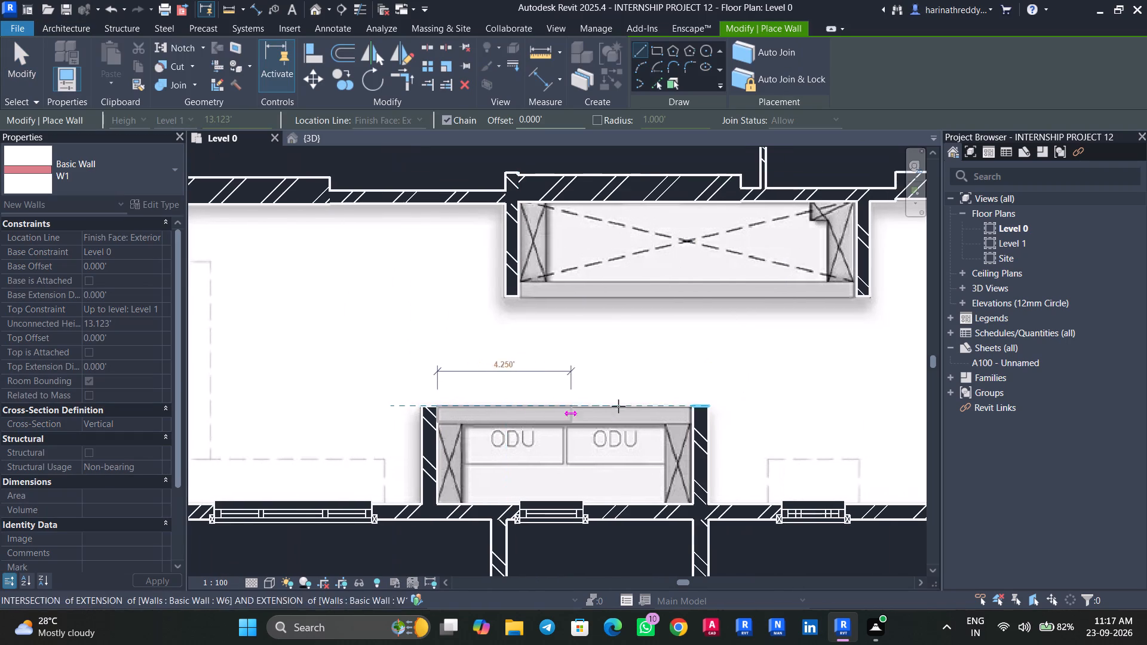
pyautogui.click(693, 406)
pyautogui.press('Escape')
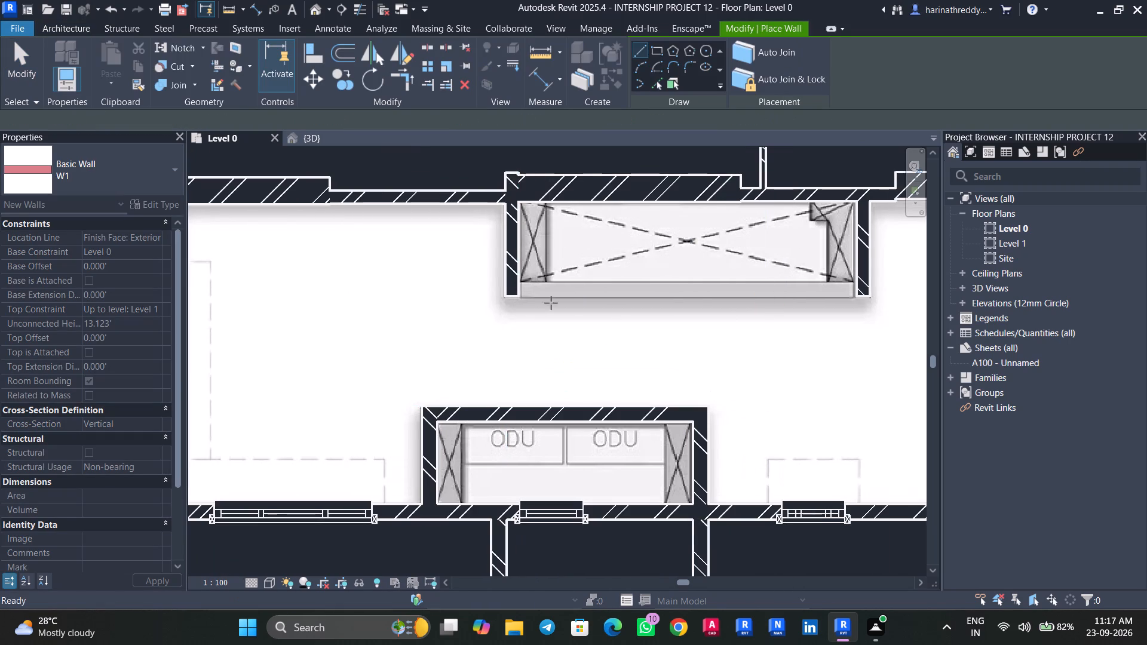
# Draw a W1 wall closing the cross-marked ledge below the entrance block, flipped toward the building.
pyautogui.click(518, 299)
pyautogui.press('space')
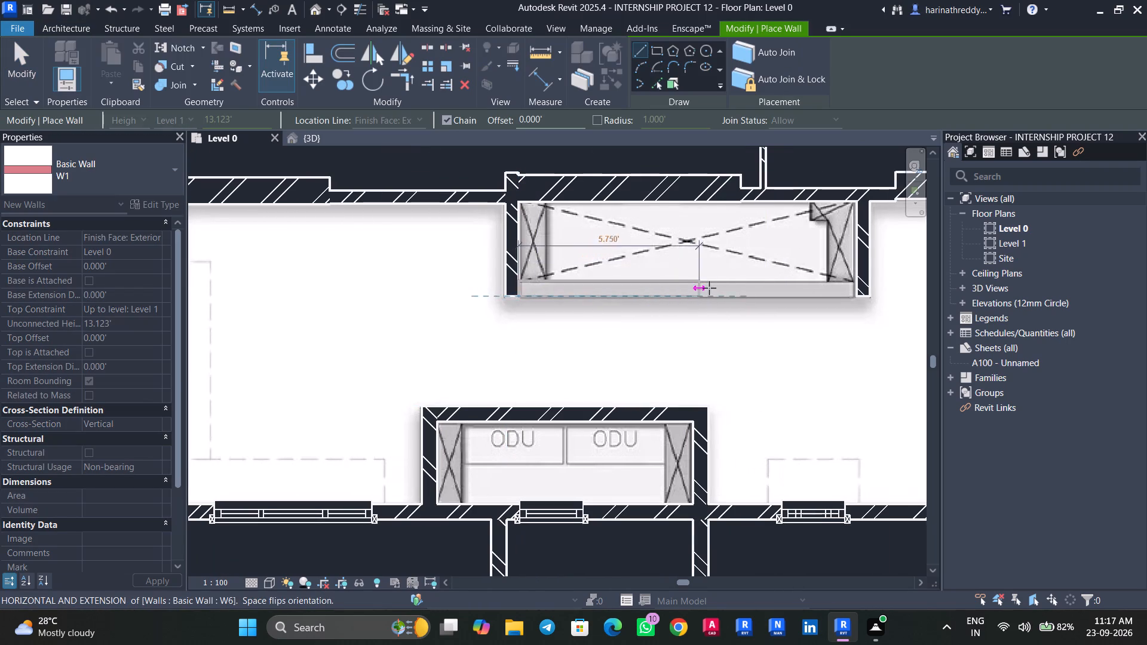
pyautogui.click(856, 292)
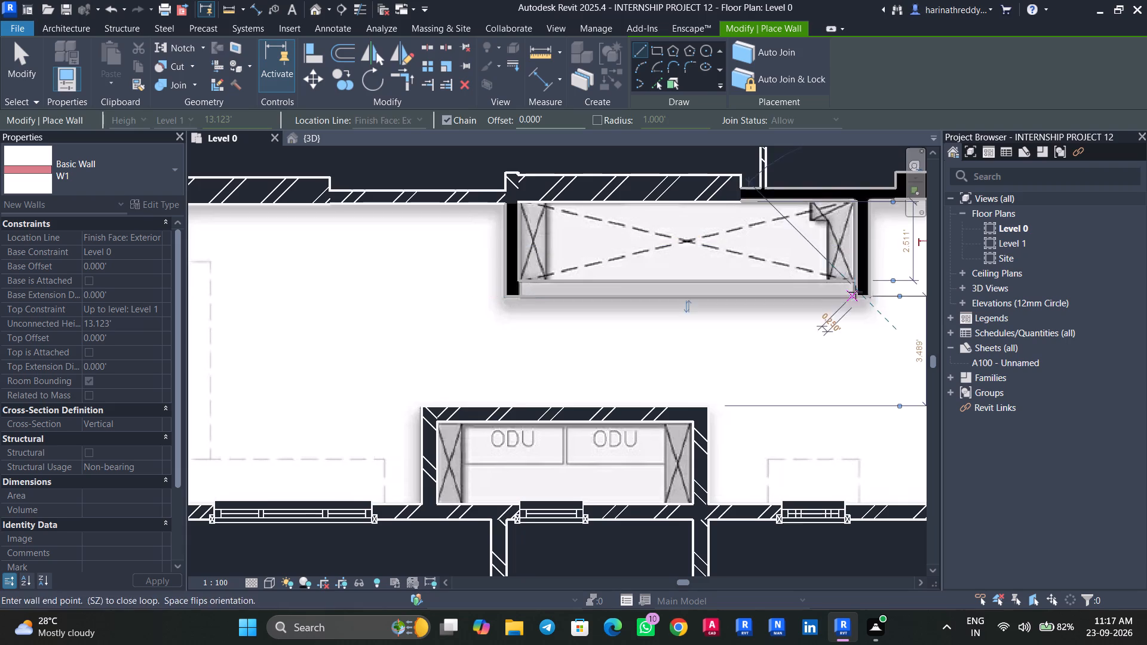
pyautogui.press('Escape')
pyautogui.press('Escape')
pyautogui.scroll(-15, 617, 365)
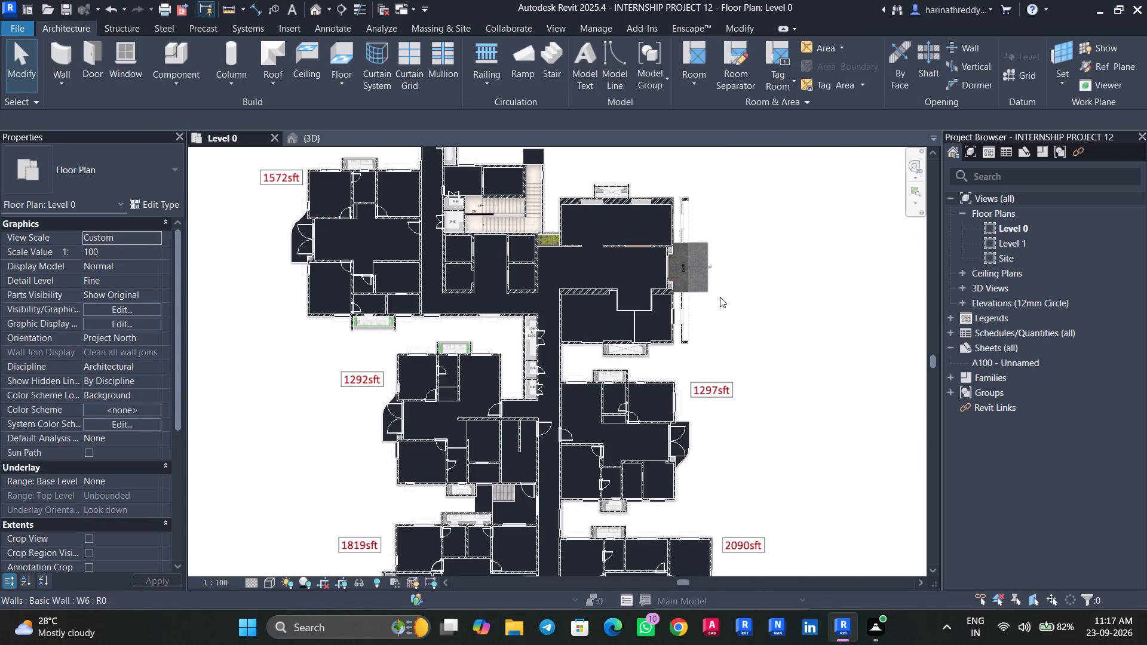
# Examine the walls beside the entry ramp and the ledges around the entrance block against the plan image.
pyautogui.scroll(9, 684, 317)
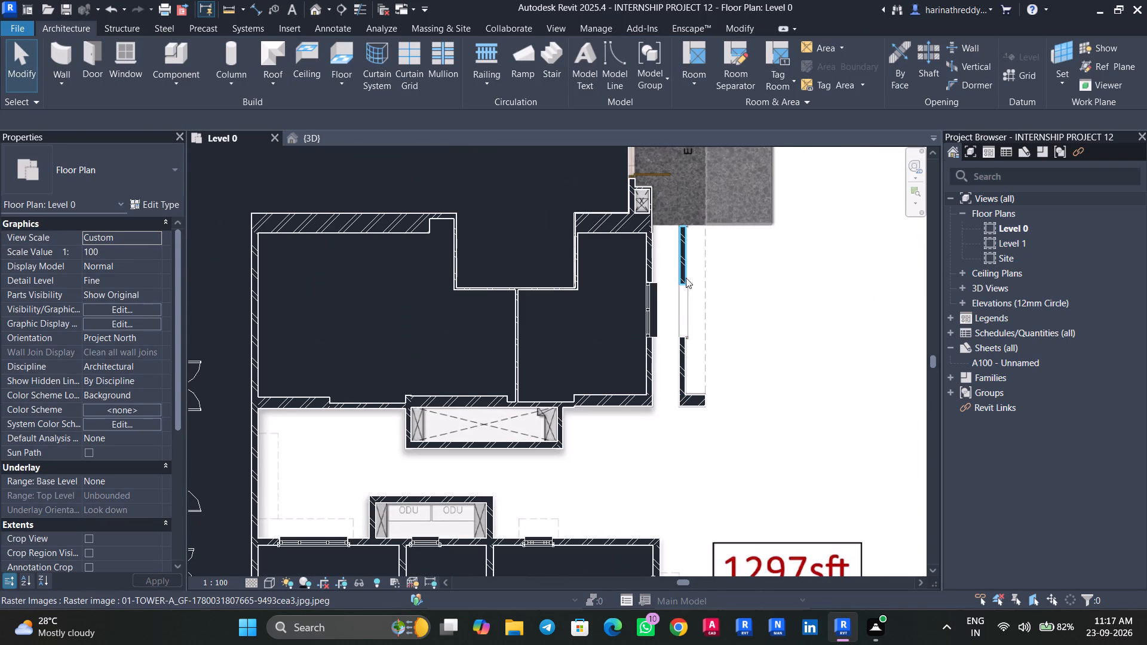
pyautogui.moveTo(704, 320); pyautogui.dragTo(703, 444, button='middle')
pyautogui.scroll(1, 703, 437)
pyautogui.scroll(-3, 707, 406)
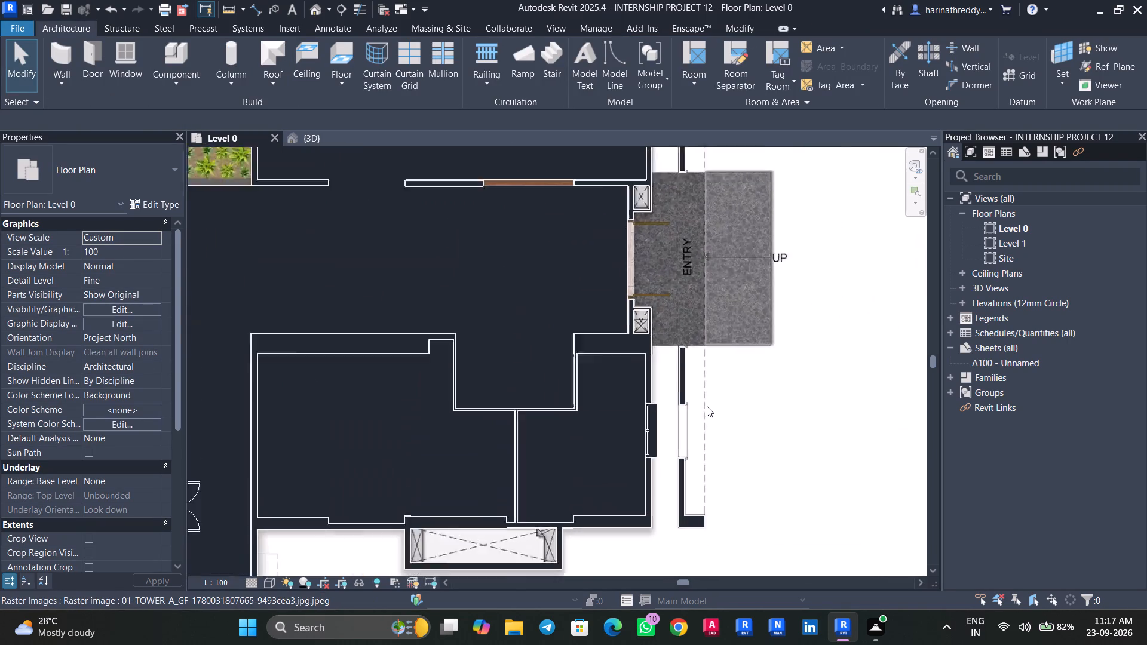
pyautogui.scroll(-2, 707, 406)
pyautogui.moveTo(711, 392); pyautogui.dragTo(682, 505, button='middle')
pyautogui.scroll(1, 669, 353)
pyautogui.scroll(-1, 669, 353)
pyautogui.scroll(4, 669, 353)
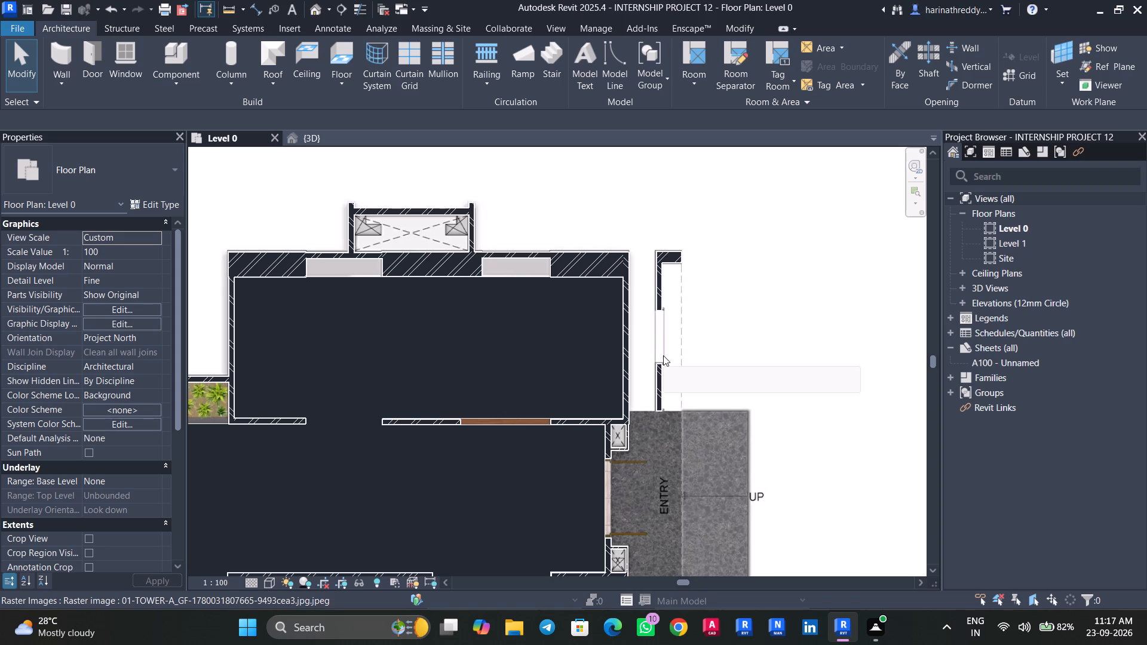
pyautogui.scroll(-4, 667, 358)
pyautogui.scroll(1, 667, 358)
pyautogui.scroll(-5, 667, 358)
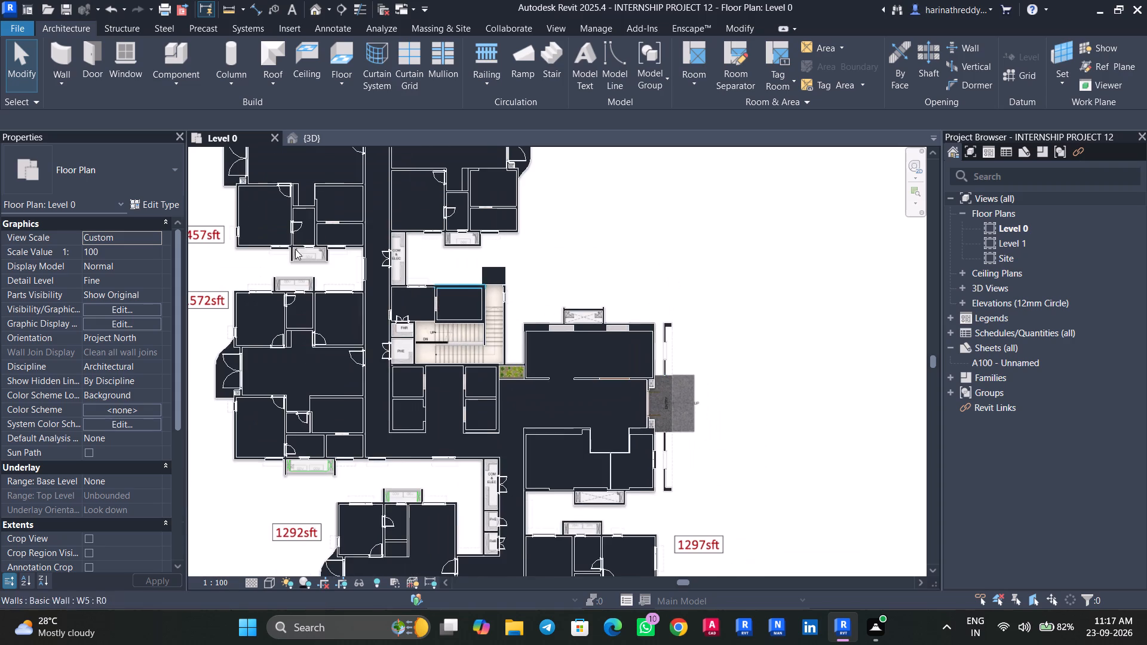
# Draw a W1 wall about 8.4 ft long closing the two-ODU ledge at the top of the 1572sft flat.
pyautogui.scroll(7, 492, 253)
pyautogui.moveTo(411, 260); pyautogui.dragTo(573, 356, button='middle')
pyautogui.scroll(-5, 566, 350)
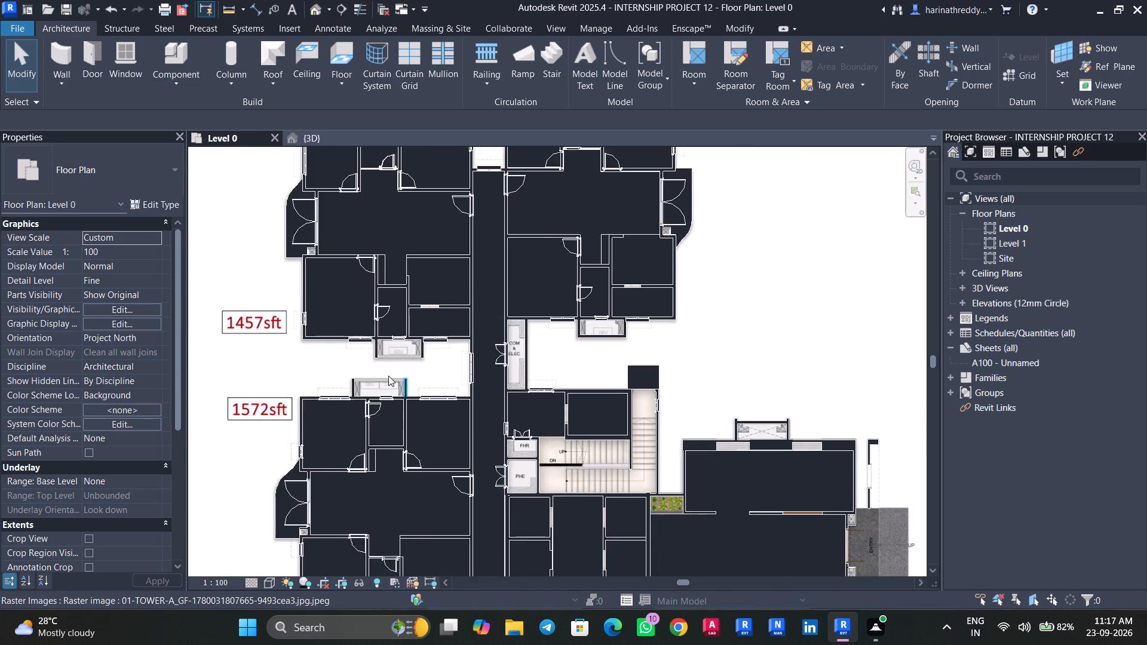
pyautogui.scroll(7, 384, 381)
pyautogui.scroll(-1, 373, 377)
pyautogui.scroll(2, 373, 376)
pyautogui.press('w')
pyautogui.press('a')
pyautogui.scroll(4, 300, 375)
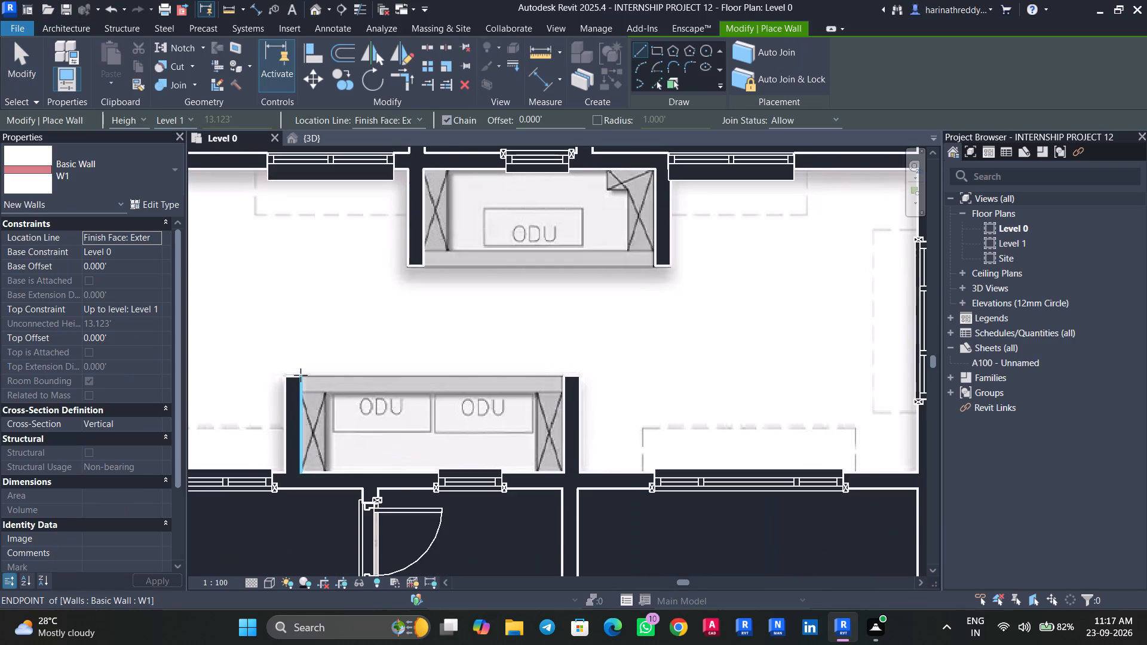
pyautogui.click(300, 378)
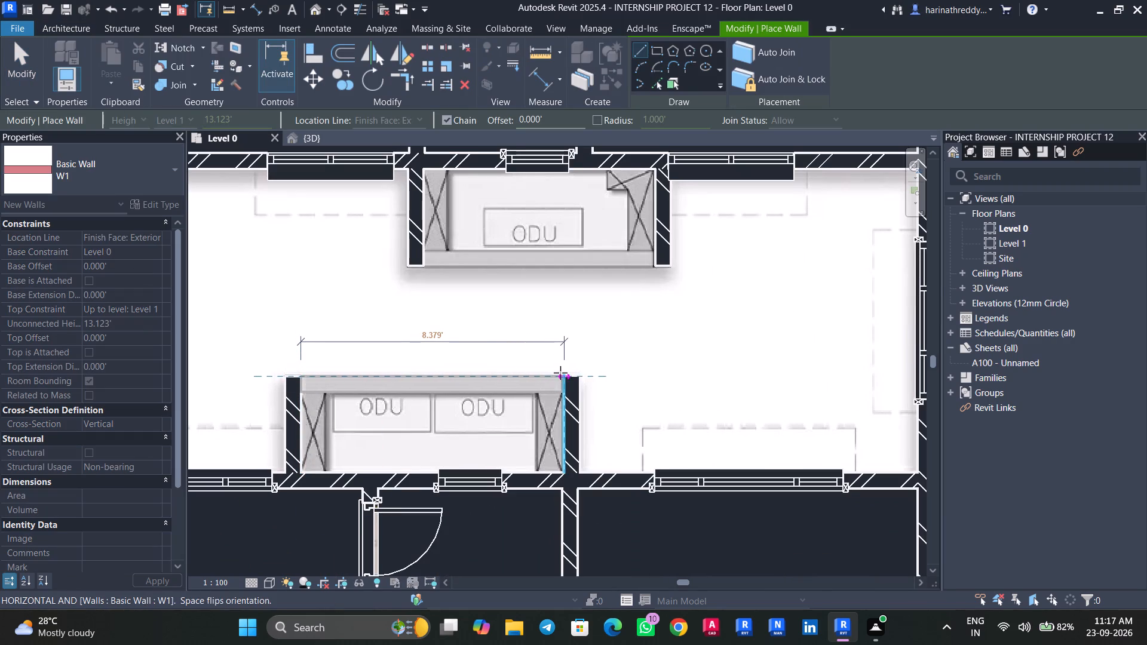
pyautogui.click(563, 373)
pyautogui.press('Escape')
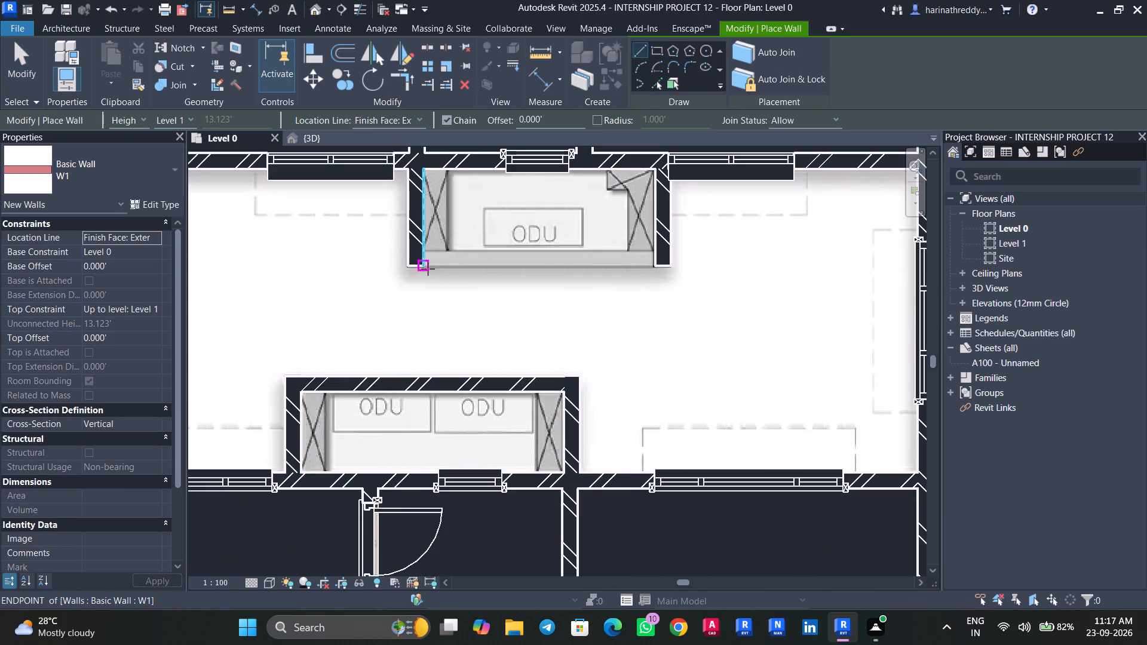
# Draw a W1 wall closing the single-ODU ledge below the 1457sft flat facing the 1572sft flat, flipped toward the building.
pyautogui.click(425, 265)
pyautogui.press('space')
pyautogui.click(657, 262)
pyautogui.press('Escape')
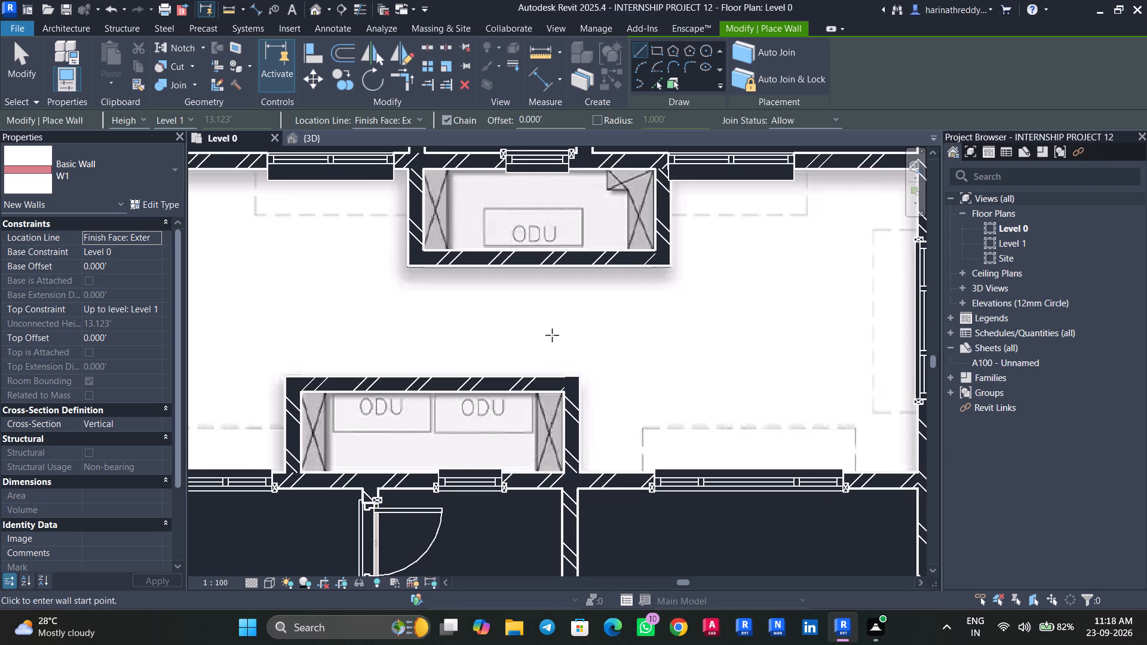
# Draw a W1 wall between the side walls of the two-ODU ledge at the top of the western 1457sft flat, along the plan image's ledge edge.
pyautogui.scroll(-6, 565, 328)
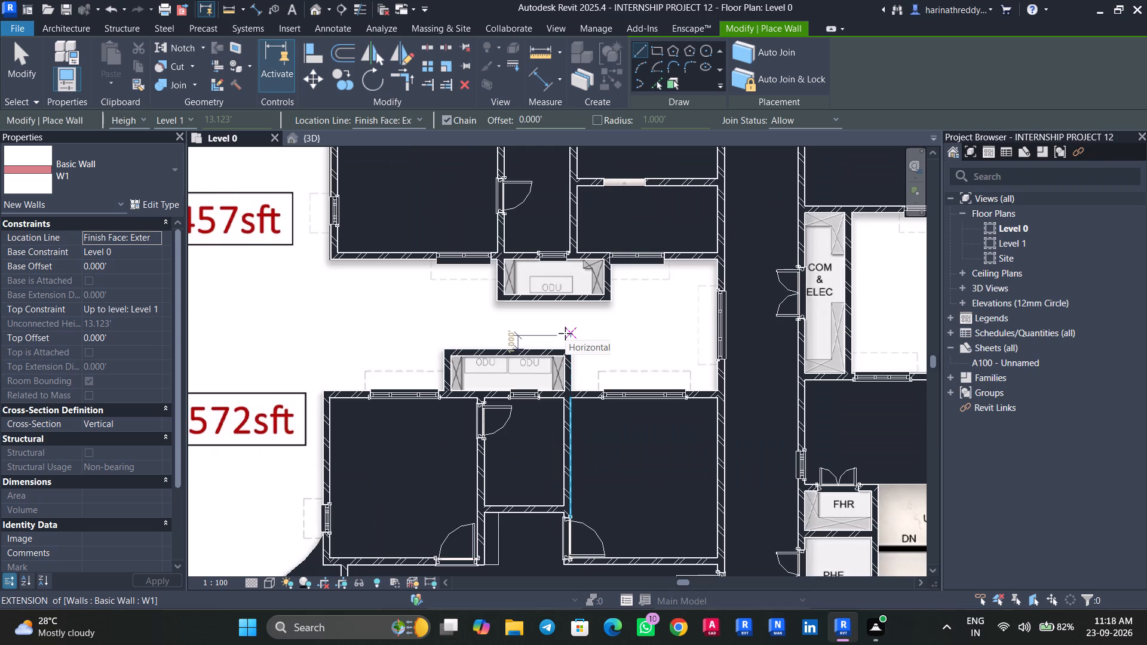
pyautogui.scroll(-6, 565, 335)
pyautogui.moveTo(584, 335); pyautogui.dragTo(611, 446, button='middle')
pyautogui.scroll(-1, 611, 446)
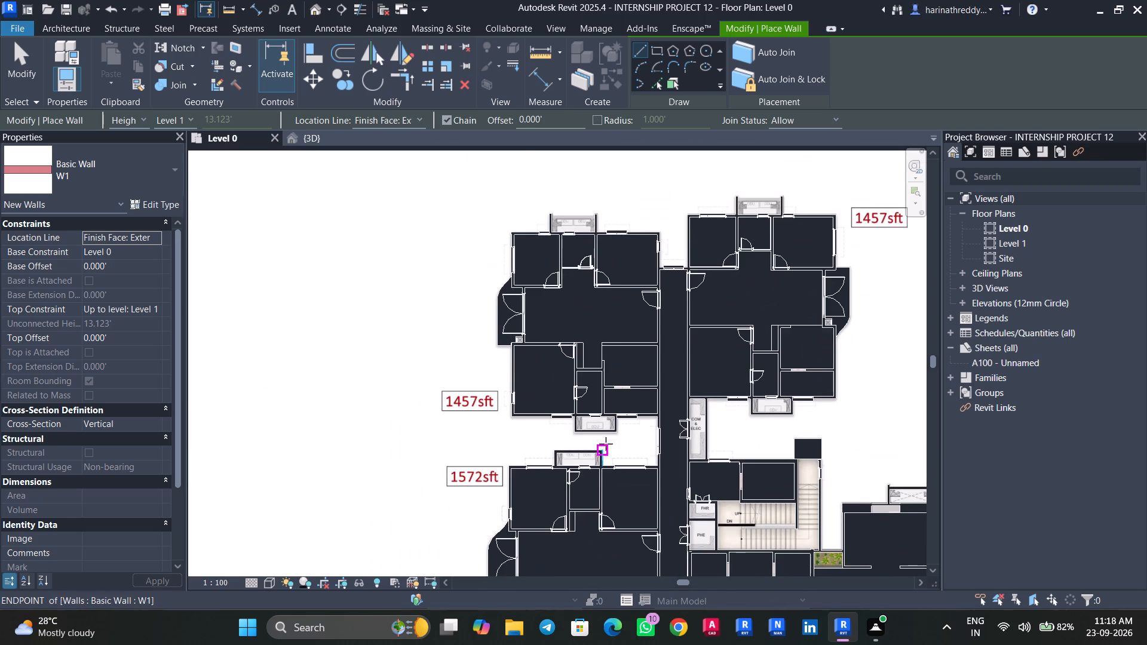
pyautogui.scroll(-1, 569, 206)
pyautogui.scroll(20, 569, 206)
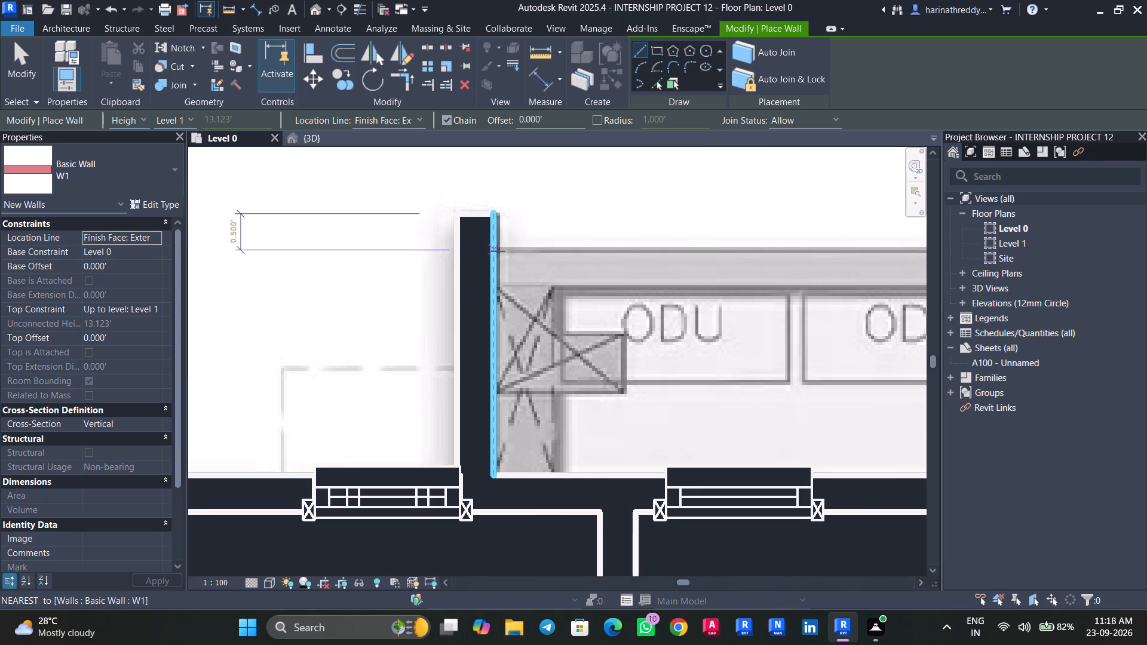
pyautogui.click(498, 251)
pyautogui.moveTo(647, 251); pyautogui.dragTo(336, 251, button='middle')
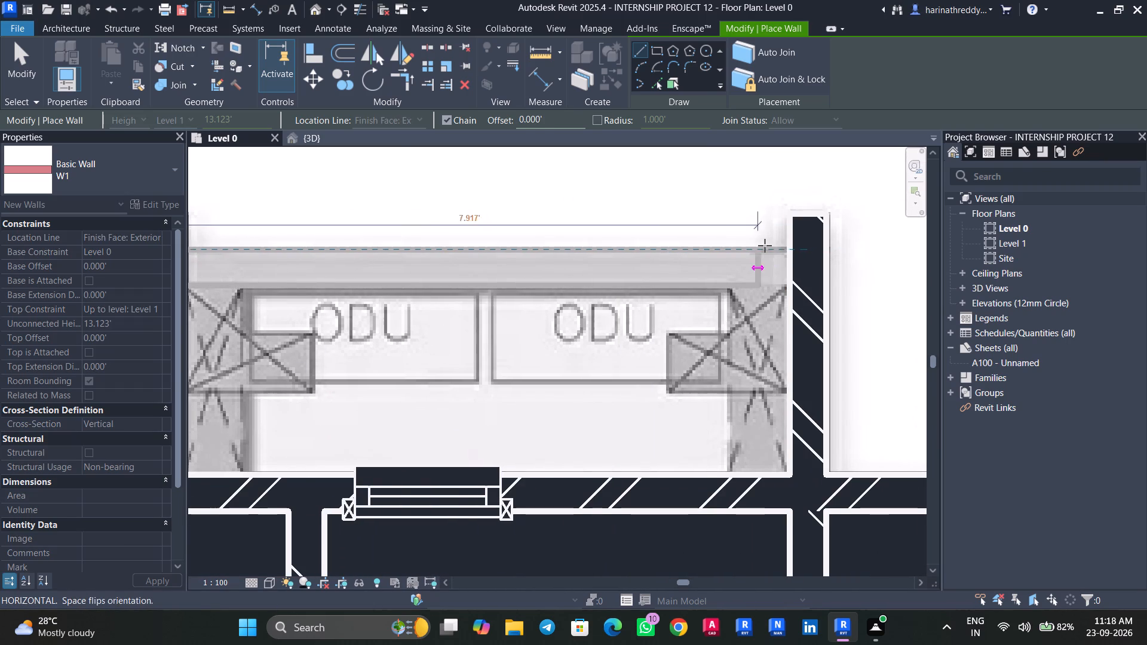
pyautogui.click(786, 248)
pyautogui.press('Escape')
pyautogui.press('Escape')
# Draw a W1 wall between the side walls of the two-ODU ledge at the top of the eastern 1457sft flat.
pyautogui.moveTo(874, 281); pyautogui.dragTo(269, 278, button='middle')
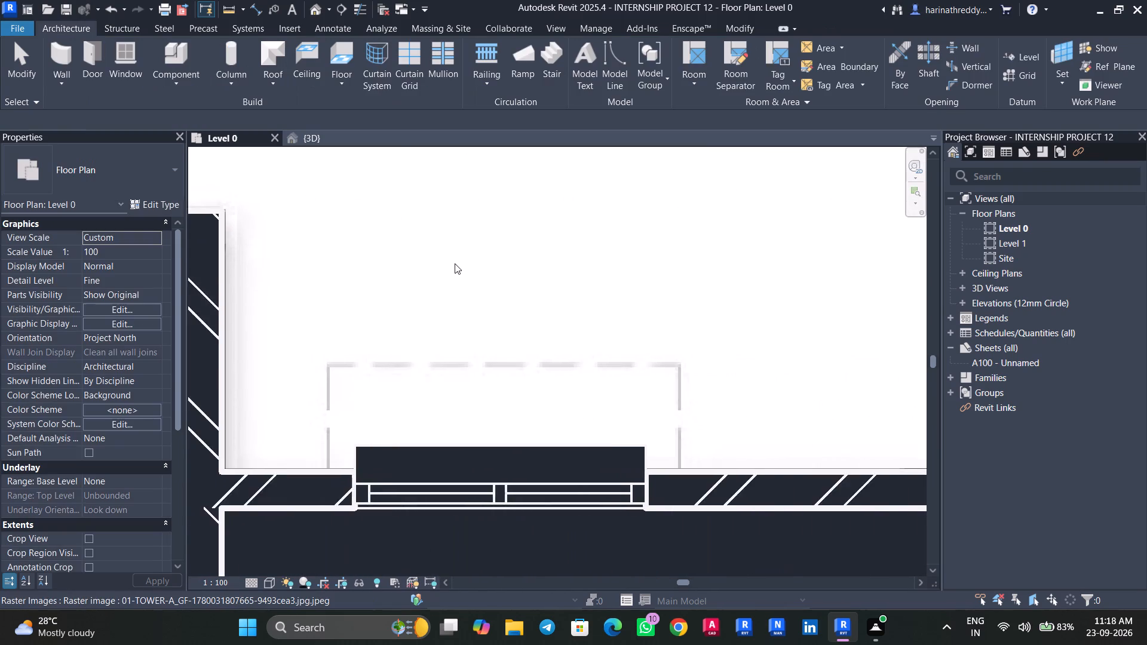
pyautogui.scroll(-7, 455, 263)
pyautogui.moveTo(660, 254); pyautogui.dragTo(314, 295, button='middle')
pyautogui.moveTo(831, 231); pyautogui.dragTo(456, 256, button='middle')
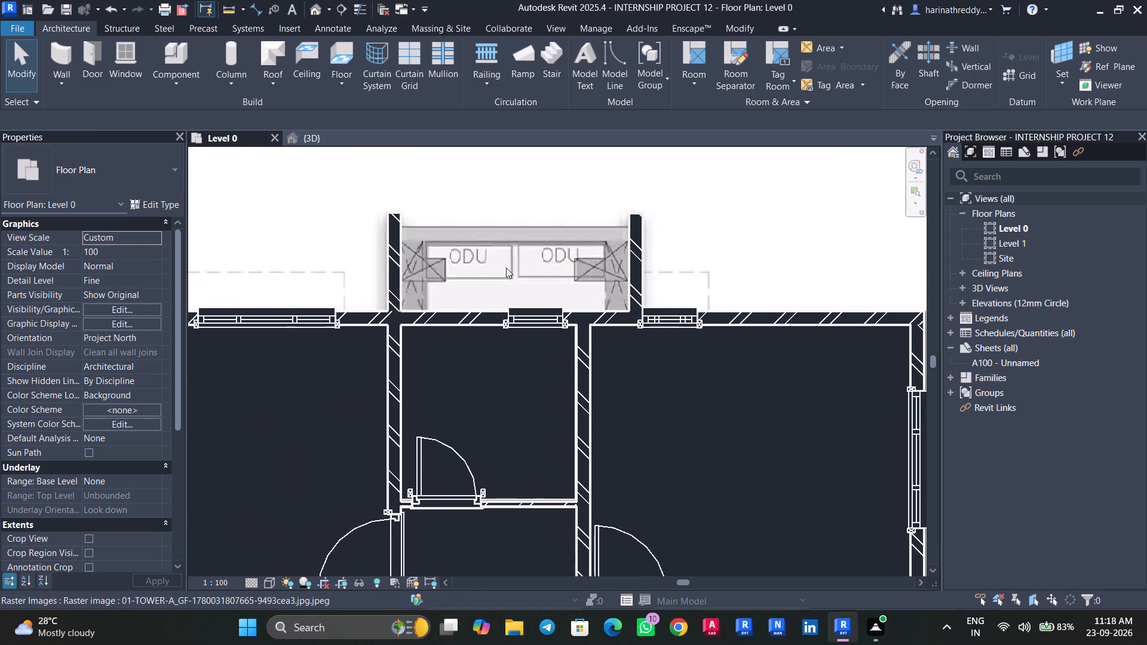
pyautogui.press('w')
pyautogui.press('a')
pyautogui.scroll(3, 405, 244)
pyautogui.click(401, 216)
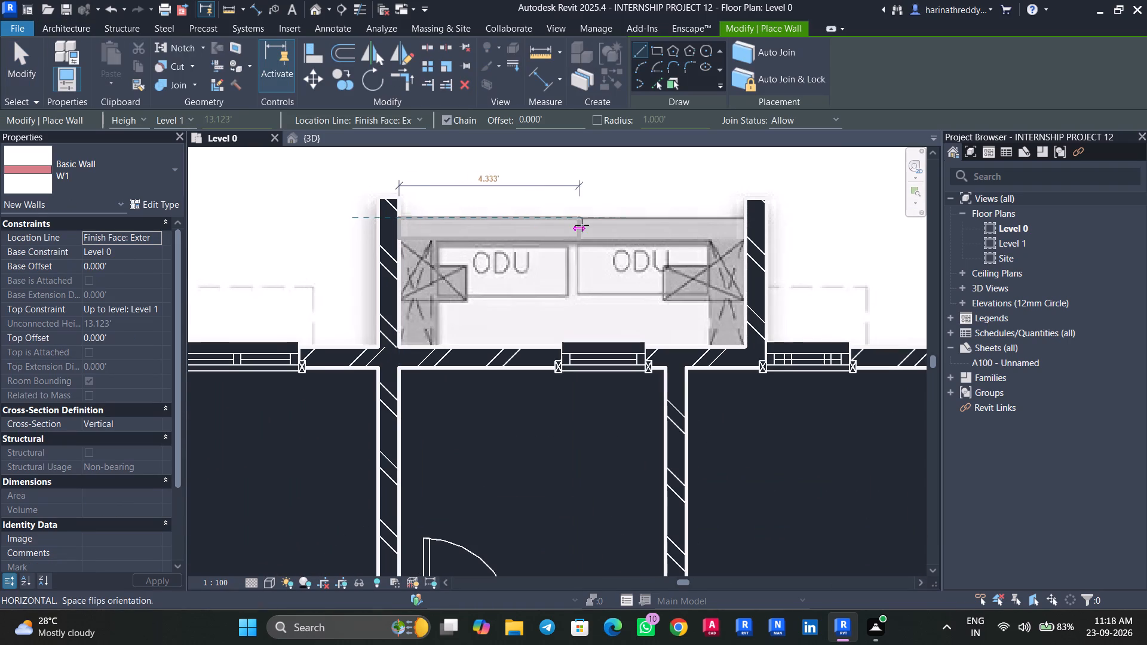
pyautogui.click(744, 219)
pyautogui.press('Escape')
pyautogui.press('Escape')
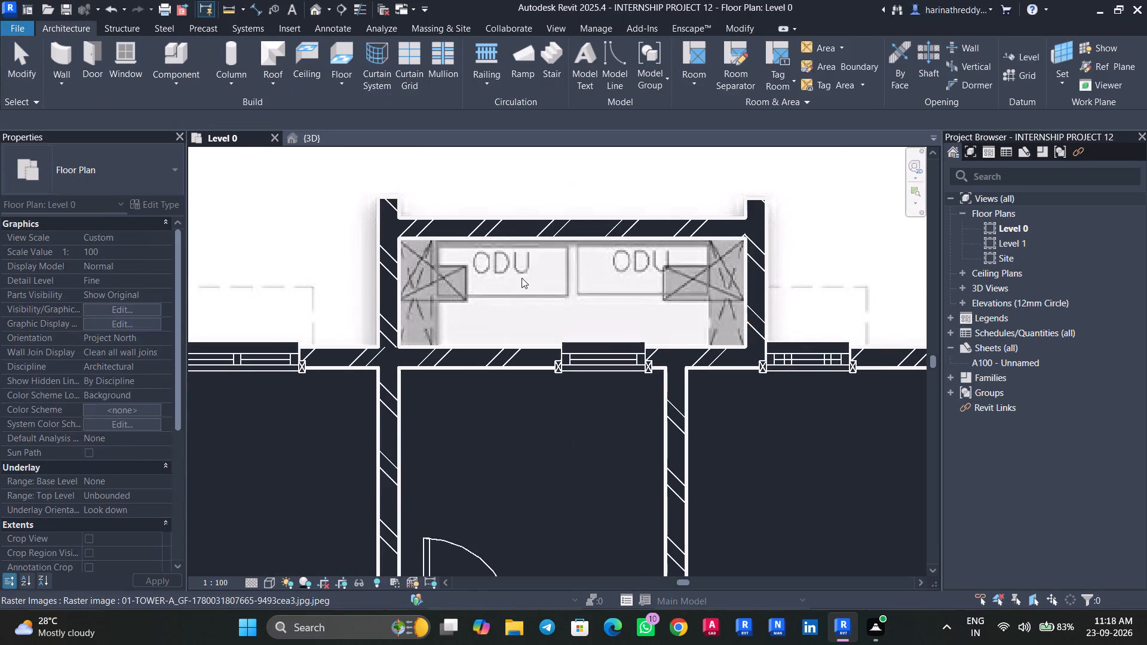
# Draw a W1 wall about 8.1 ft long closing the two-ODU ledge at the top of the 1292sft flat.
pyautogui.scroll(-4, 521, 278)
pyautogui.scroll(1, 521, 278)
pyautogui.scroll(-10, 521, 278)
pyautogui.moveTo(721, 314); pyautogui.dragTo(744, 107, button='middle')
pyautogui.moveTo(711, 288); pyautogui.dragTo(723, 234, button='middle')
pyautogui.moveTo(710, 299); pyautogui.dragTo(711, 211, button='middle')
pyautogui.scroll(1, 713, 281)
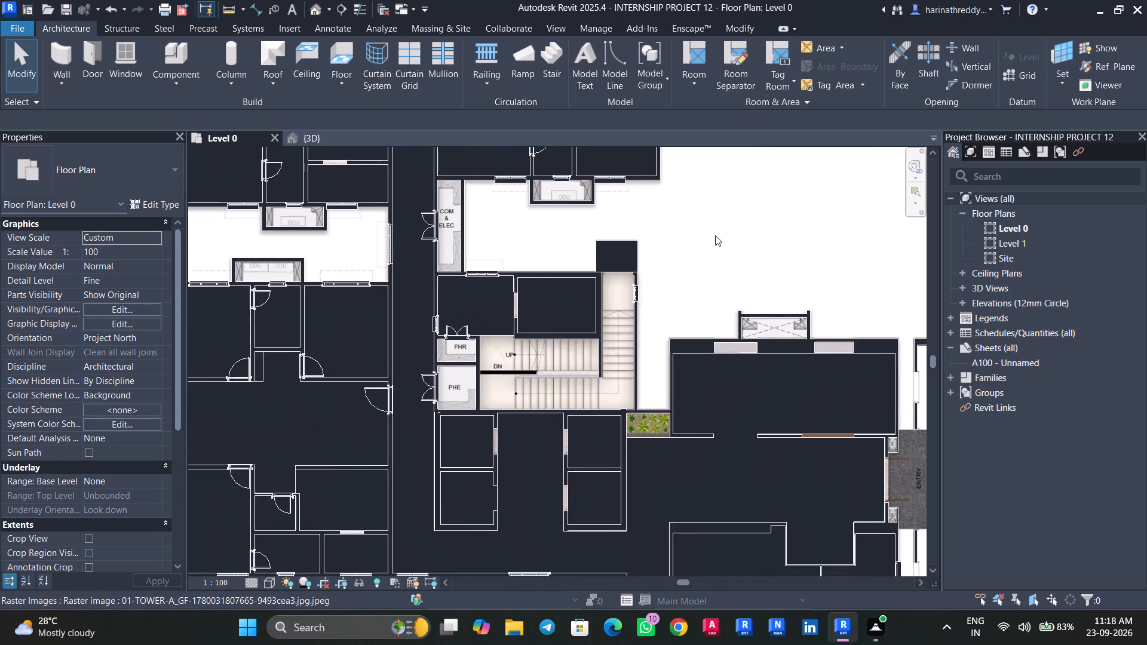
pyautogui.scroll(-5, 741, 235)
pyautogui.moveTo(737, 235); pyautogui.dragTo(689, 103, button='middle')
pyautogui.moveTo(847, 318); pyautogui.dragTo(799, 217, button='middle')
pyautogui.scroll(1, 798, 217)
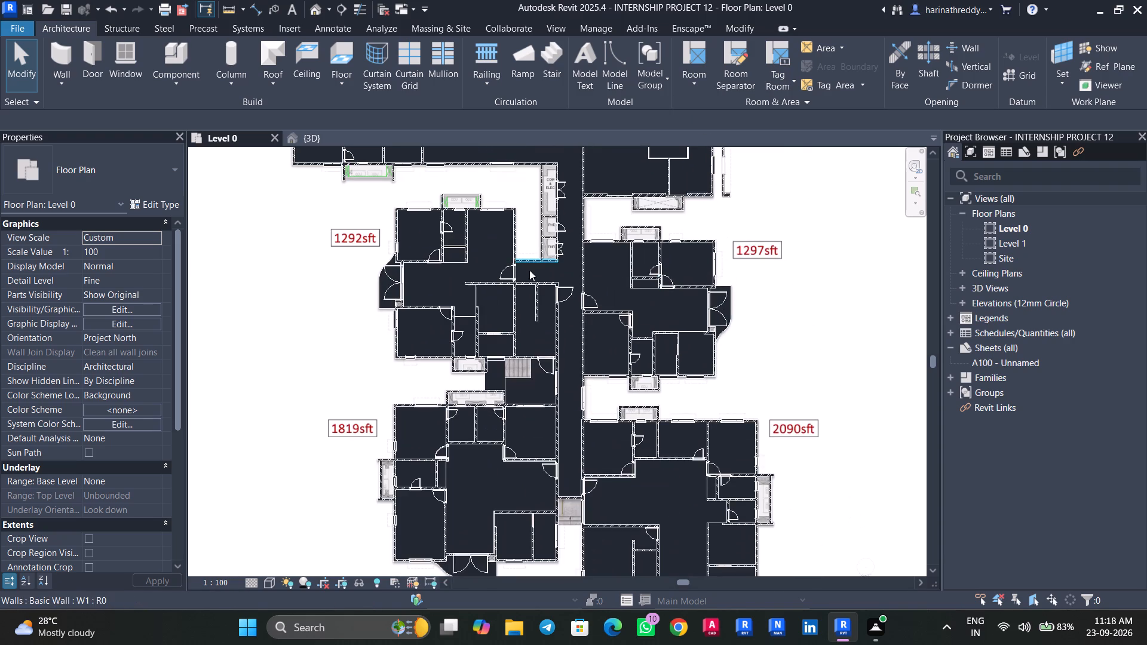
pyautogui.scroll(4, 544, 223)
pyautogui.scroll(1, 498, 274)
pyautogui.scroll(-10, 498, 274)
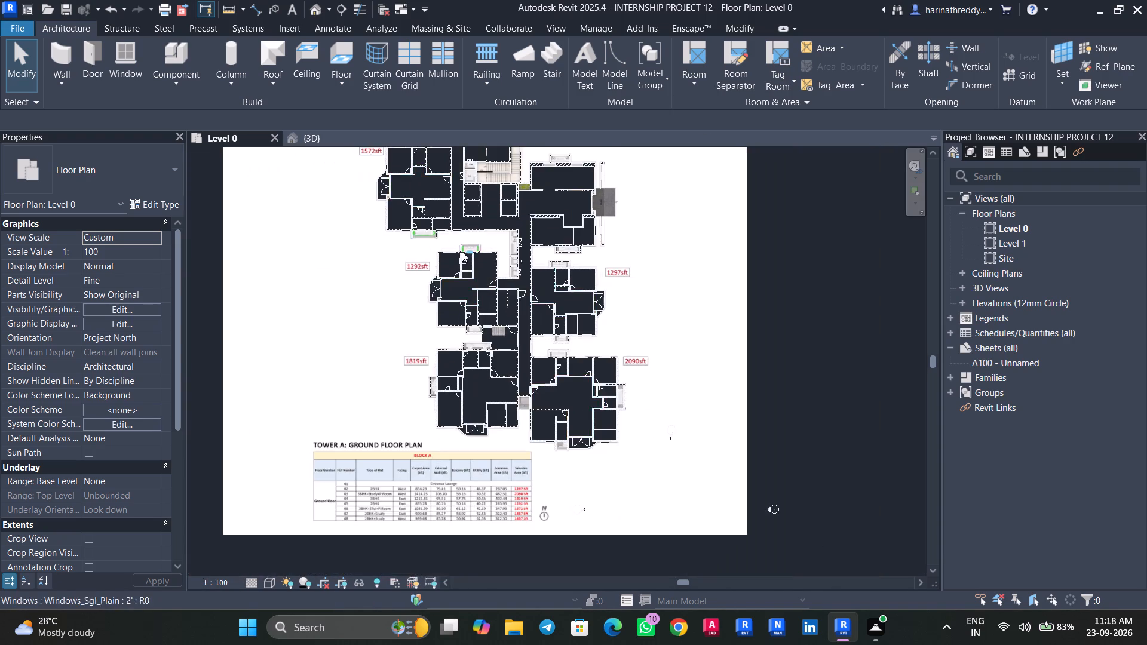
pyautogui.scroll(8, 463, 251)
pyautogui.scroll(-1, 463, 243)
pyautogui.scroll(12, 463, 242)
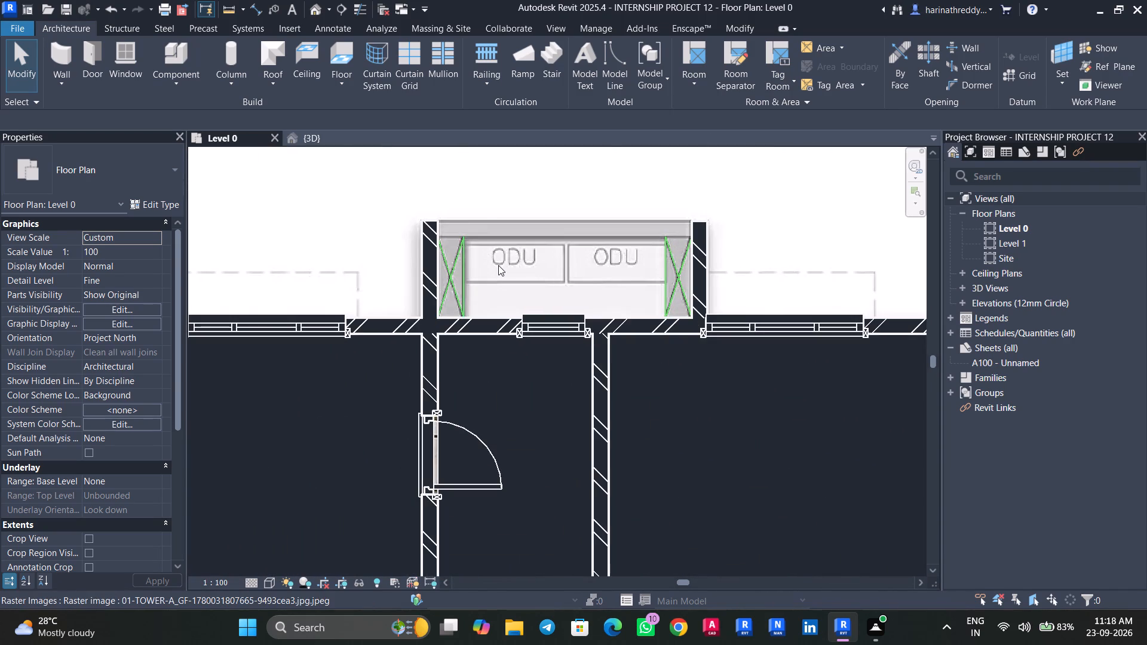
pyautogui.press('w')
pyautogui.press('a')
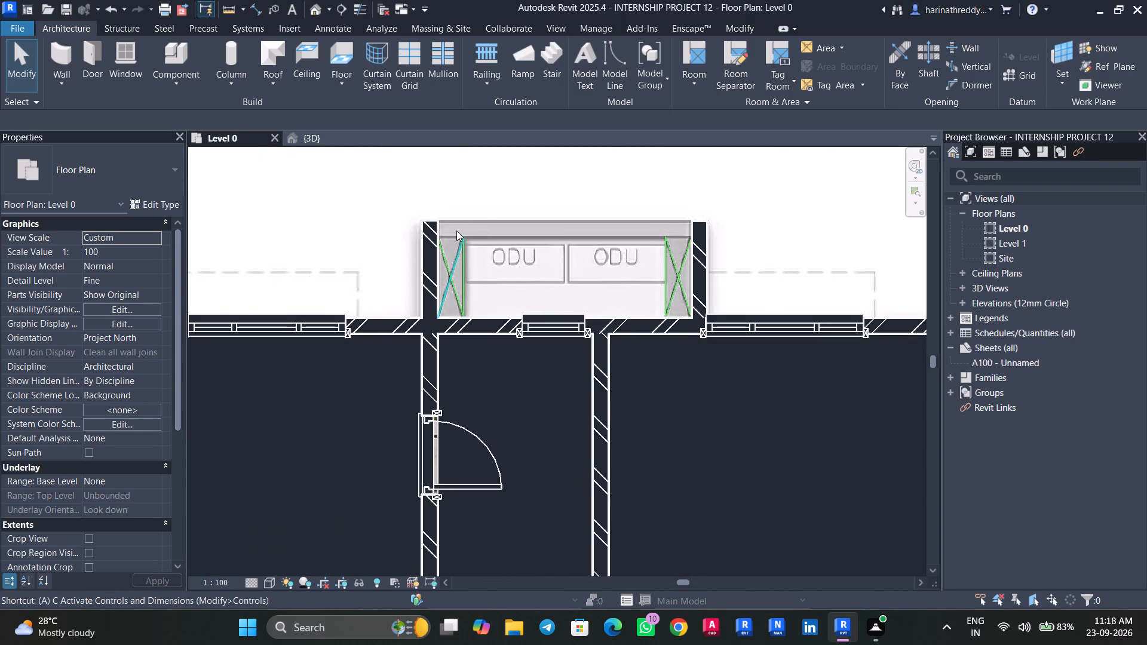
pyautogui.press('Escape')
pyautogui.press('Escape')
pyautogui.press('w')
pyautogui.press('a')
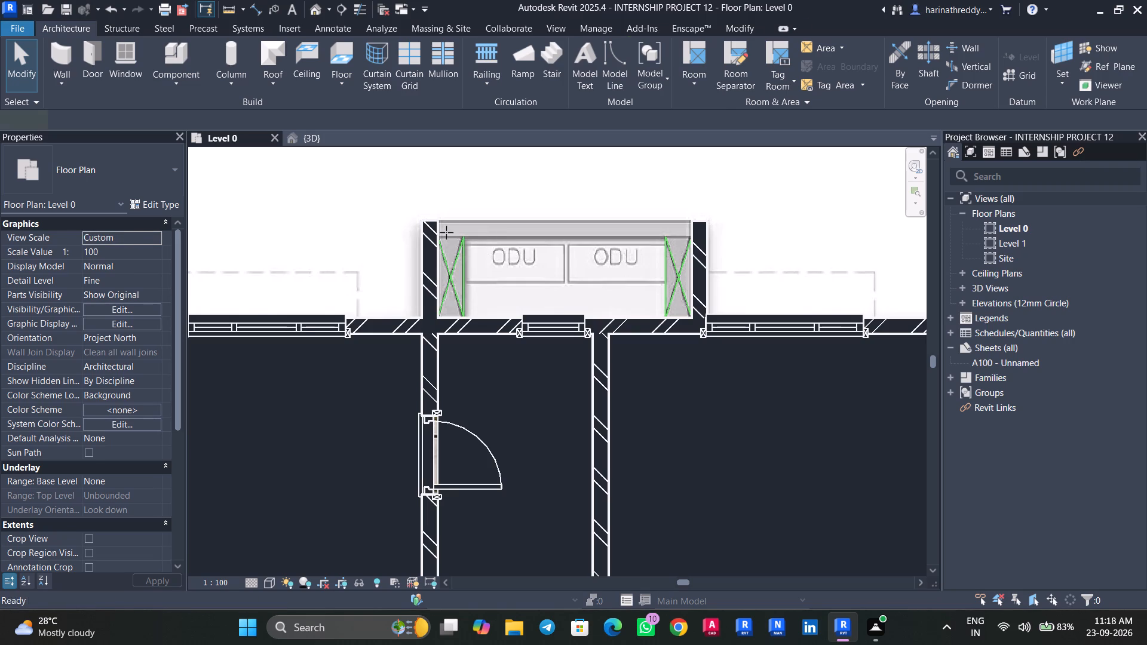
pyautogui.click(439, 219)
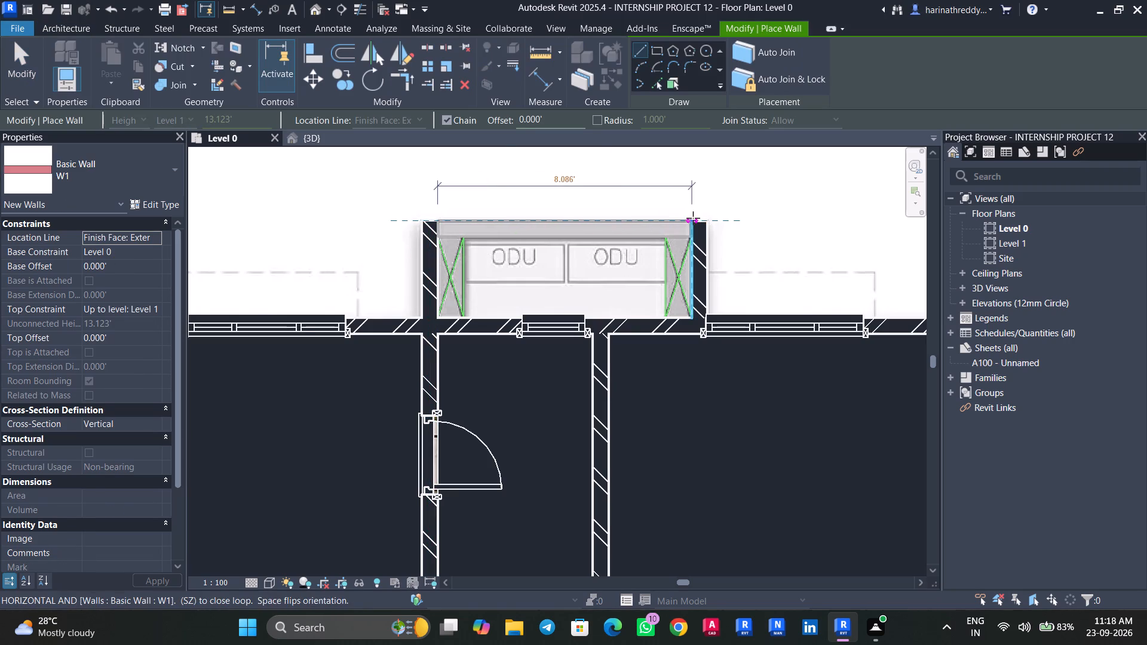
pyautogui.click(693, 218)
pyautogui.press('Escape')
pyautogui.press('Escape')
# Draw a W1 wall about 10.6 ft long closing the two-ODU ledge at the bottom of the 1572sft flat.
pyautogui.scroll(-8, 599, 268)
pyautogui.moveTo(382, 223); pyautogui.dragTo(542, 329, button='middle')
pyautogui.scroll(2, 507, 322)
pyautogui.press('w')
pyautogui.press('a')
pyautogui.scroll(5, 474, 312)
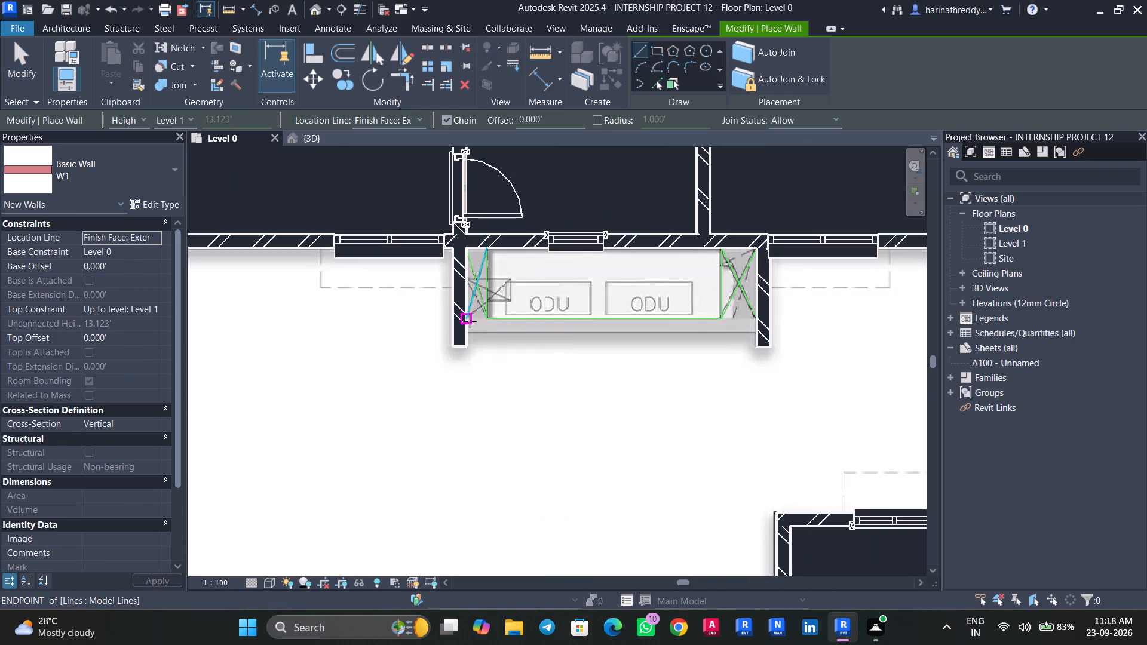
pyautogui.click(469, 321)
pyautogui.click(757, 320)
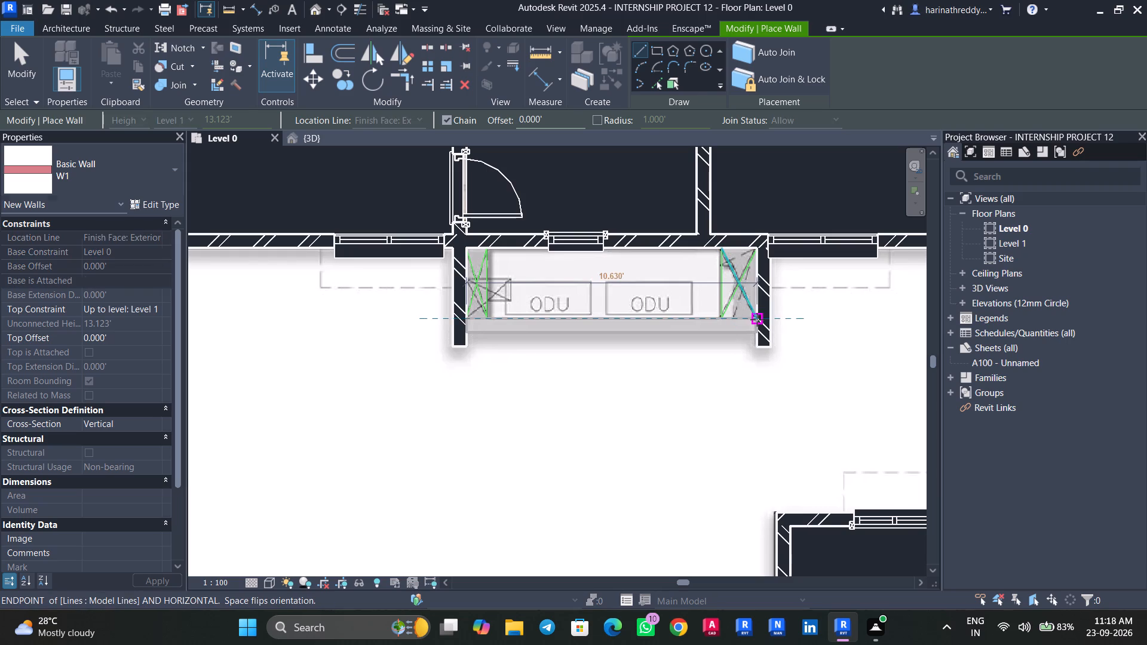
pyautogui.press('Escape')
pyautogui.press('Escape')
pyautogui.press('Escape')
pyautogui.scroll(-4, 578, 365)
pyautogui.scroll(4, 582, 348)
pyautogui.click(567, 333)
pyautogui.press('Escape')
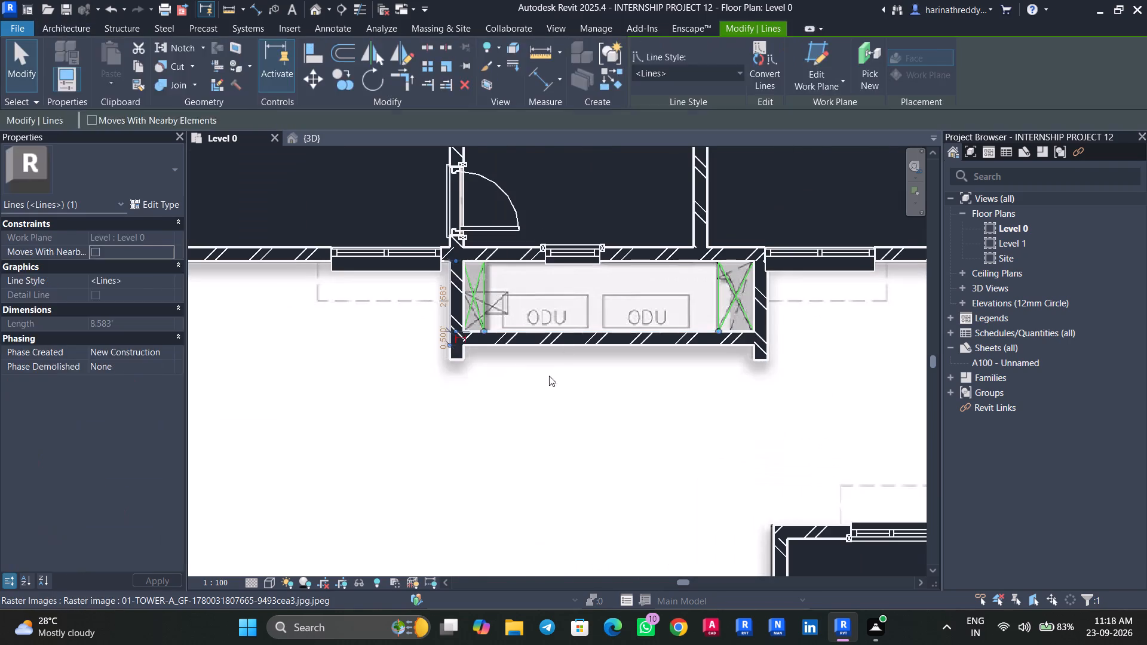
# Draw a W1 wall closing the single-ODU ledge at the bottom of the 2090sft flat, flipped toward the building.
pyautogui.scroll(-8, 511, 385)
pyautogui.moveTo(526, 435); pyautogui.dragTo(424, 189, button='middle')
pyautogui.scroll(1, 424, 189)
pyautogui.scroll(-4, 429, 351)
pyautogui.moveTo(422, 391); pyautogui.dragTo(356, 196, button='middle')
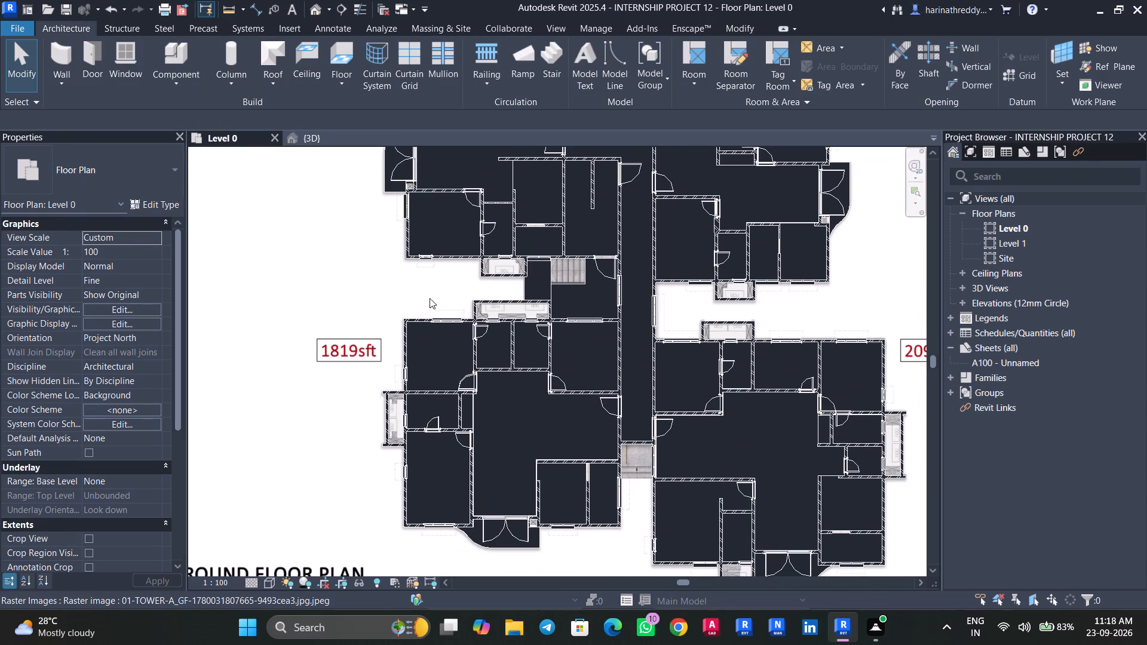
pyautogui.moveTo(401, 291); pyautogui.dragTo(259, 115, button='middle')
pyautogui.scroll(1, 397, 286)
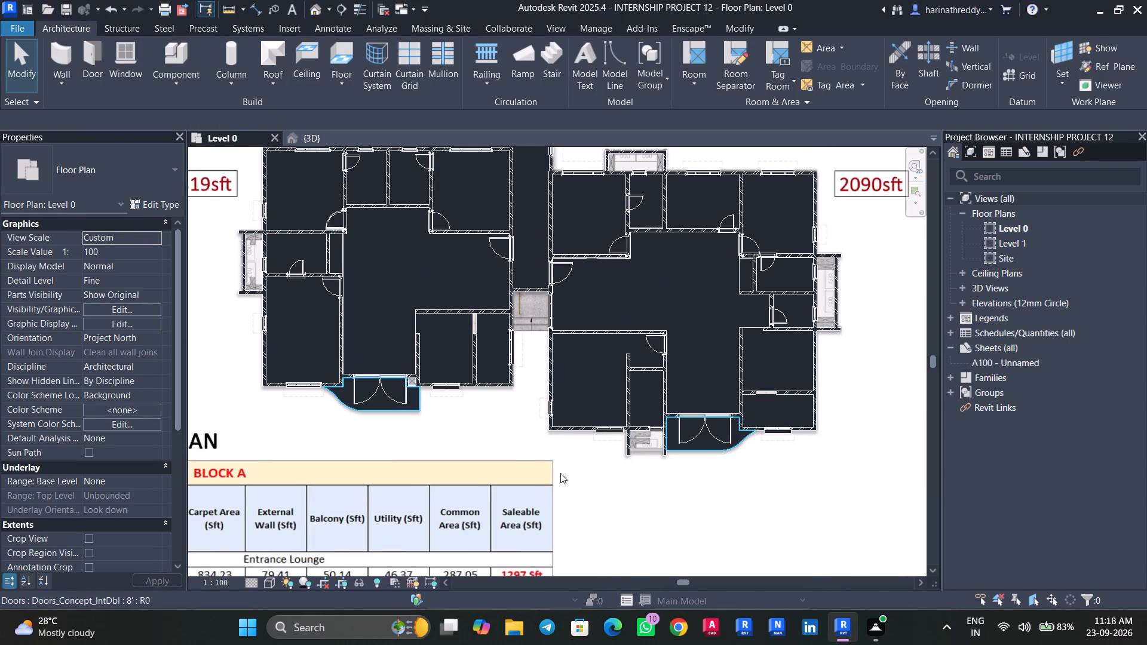
pyautogui.scroll(4, 643, 492)
pyautogui.scroll(4, 601, 460)
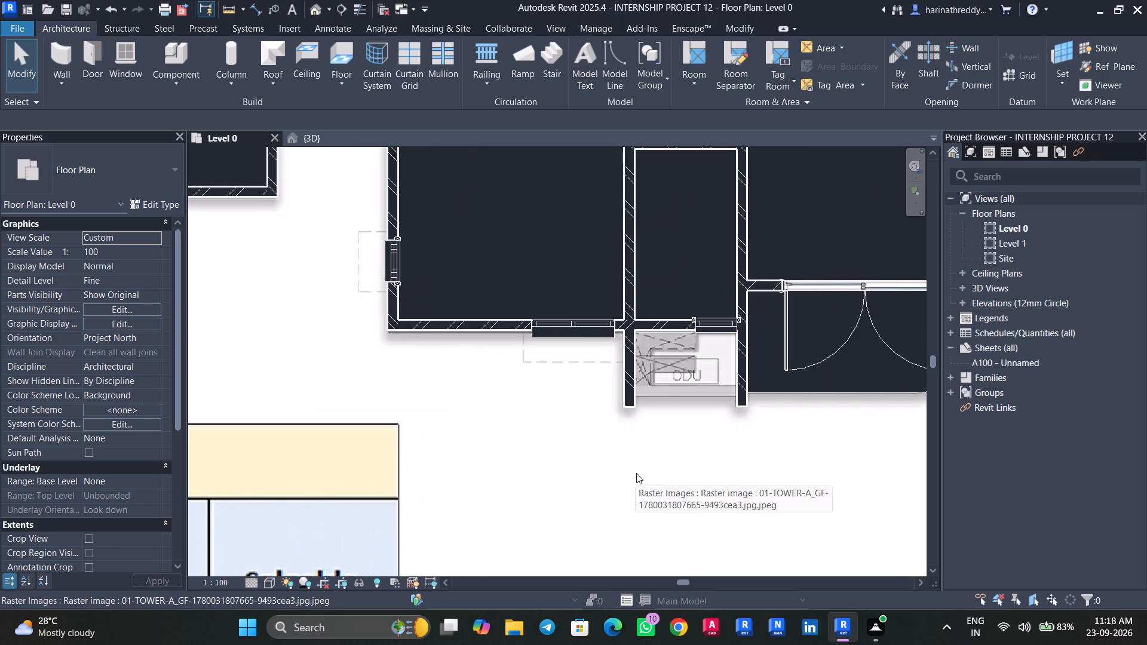
pyautogui.press('w')
pyautogui.press('a')
pyautogui.scroll(5, 639, 400)
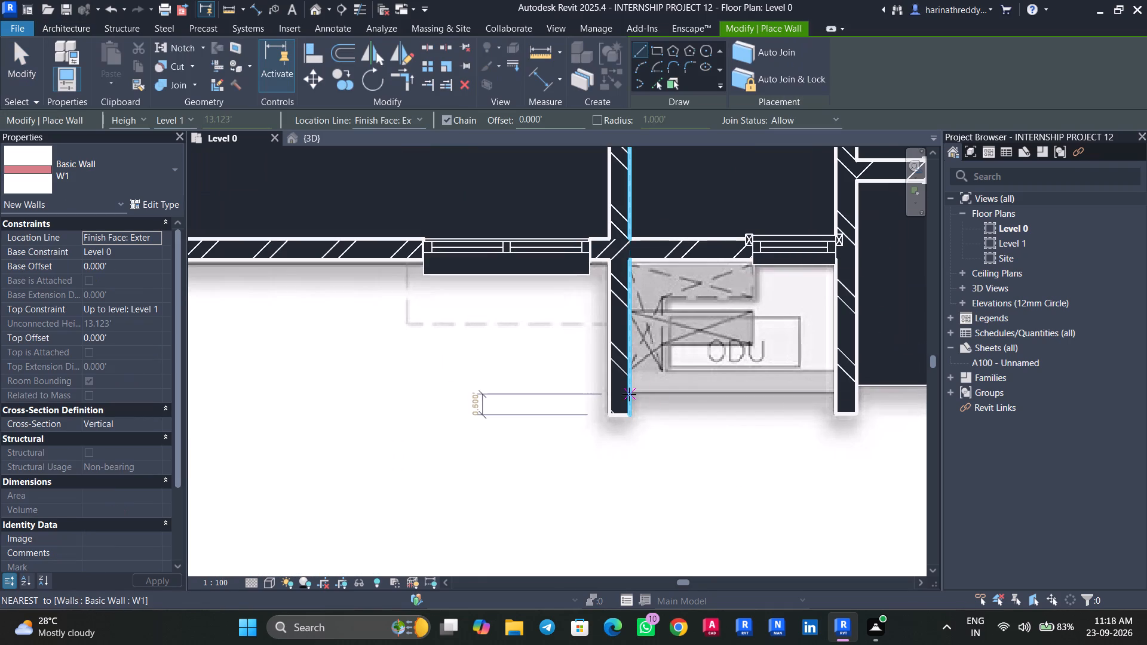
pyautogui.click(629, 394)
pyautogui.press('space')
pyautogui.click(833, 392)
pyautogui.press('Escape')
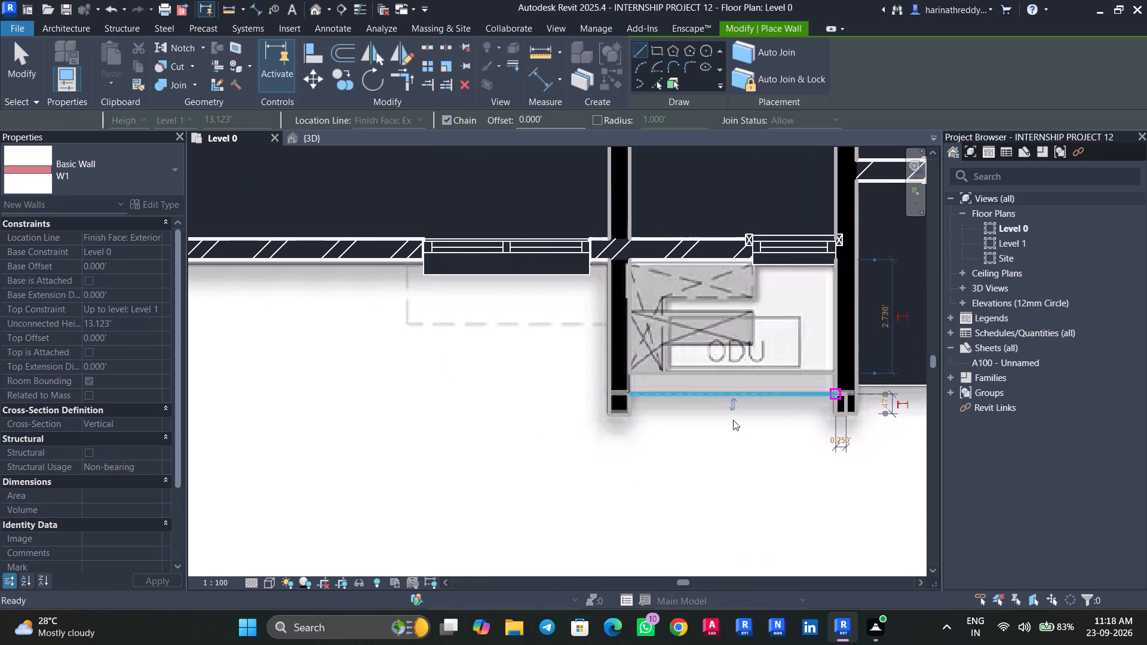
pyautogui.press('Escape')
pyautogui.press('Escape')
# Examine the ODU ledges of all the flats across the Level 0 plan for any left open.
pyautogui.scroll(-11, 689, 426)
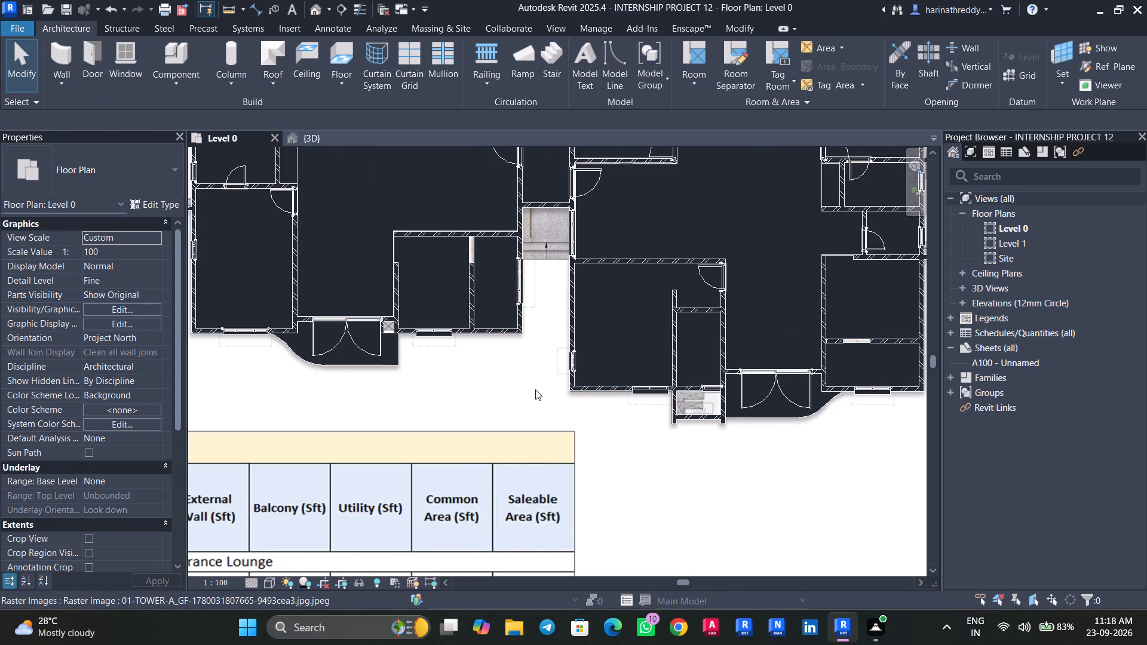
pyautogui.moveTo(537, 398); pyautogui.dragTo(548, 469, button='middle')
pyautogui.scroll(-6, 548, 469)
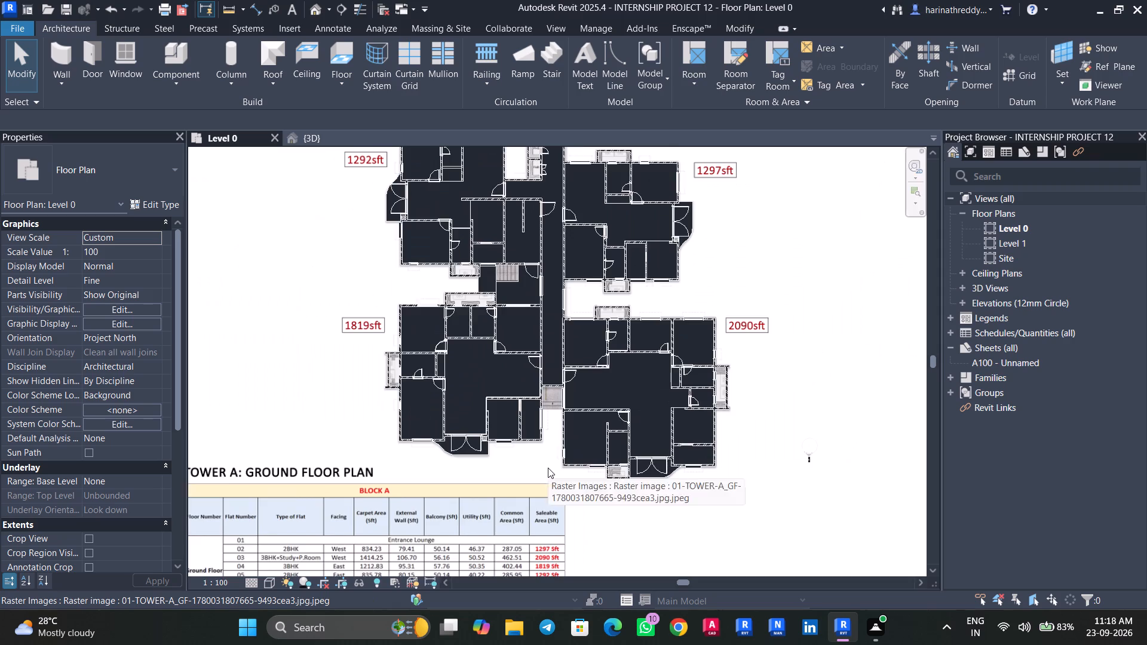
pyautogui.scroll(-4, 548, 468)
pyautogui.moveTo(704, 309); pyautogui.dragTo(738, 452, button='middle')
pyautogui.moveTo(715, 435); pyautogui.dragTo(731, 495, button='middle')
pyautogui.scroll(11, 572, 388)
pyautogui.scroll(-6, 572, 429)
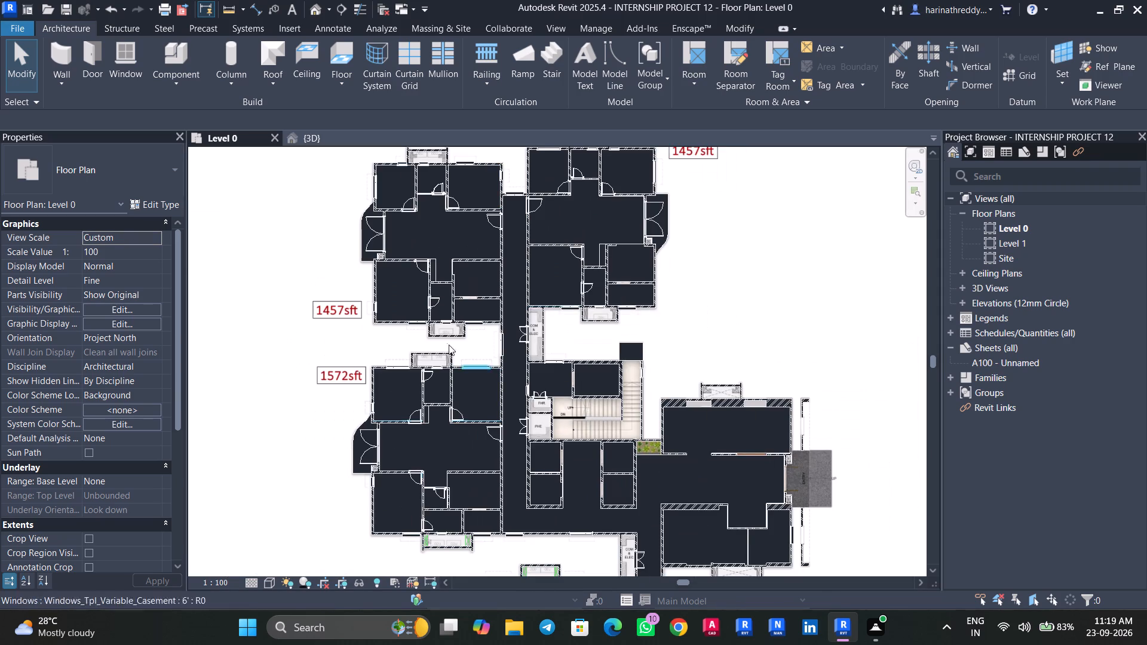
pyautogui.scroll(10, 404, 328)
pyautogui.scroll(-14, 399, 348)
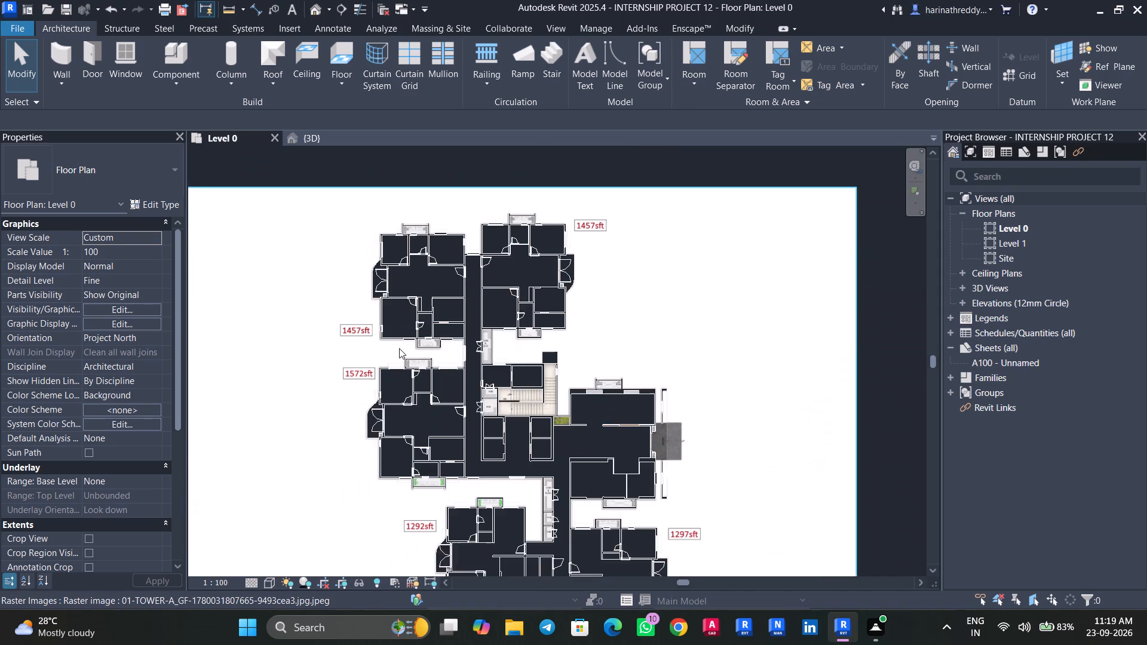
pyautogui.moveTo(317, 486); pyautogui.dragTo(363, 296, button='middle')
pyautogui.scroll(1, 363, 298)
pyautogui.moveTo(373, 404); pyautogui.dragTo(332, 312, button='middle')
pyautogui.scroll(1, 338, 320)
pyautogui.moveTo(431, 396); pyautogui.dragTo(359, 336, button='middle')
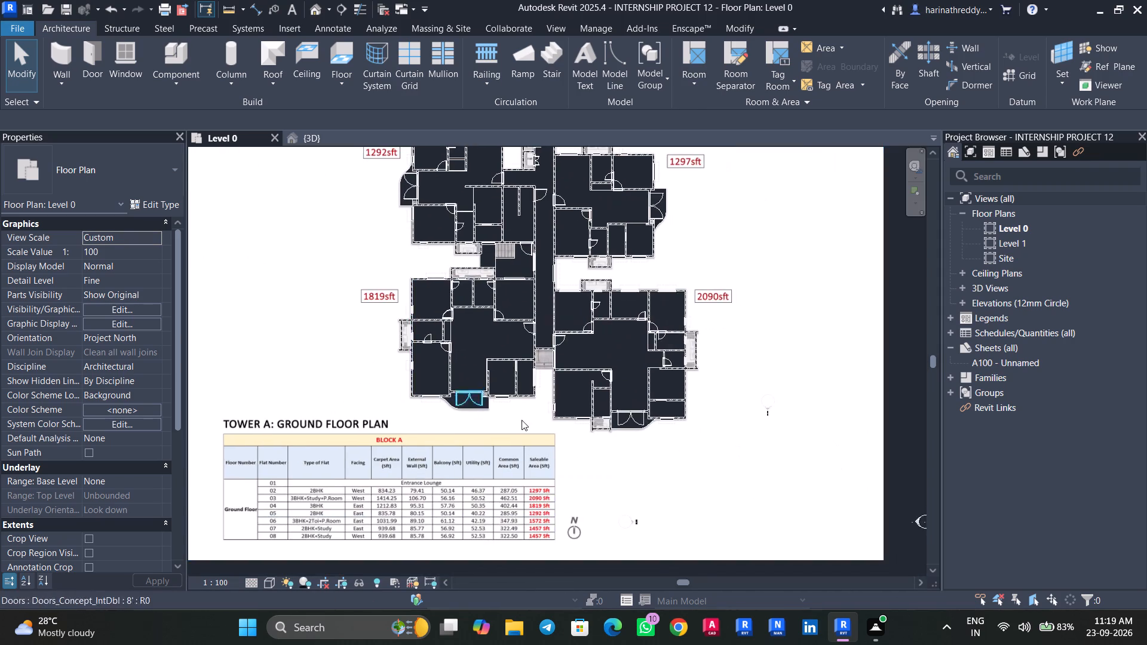
# Begin a stair of the Precast_Stair type with a sketched run at the corridor's lower end.
pyautogui.scroll(6, 599, 417)
pyautogui.scroll(2, 465, 403)
pyautogui.moveTo(484, 368); pyautogui.dragTo(526, 527, button='middle')
pyautogui.scroll(1, 526, 527)
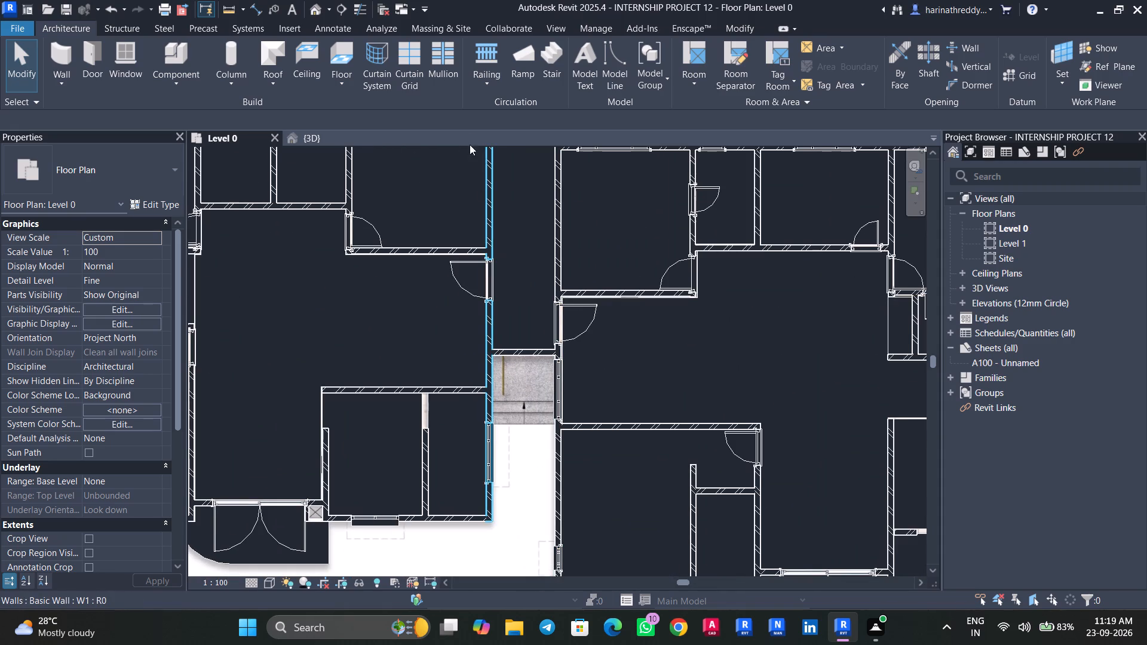
pyautogui.click(554, 76)
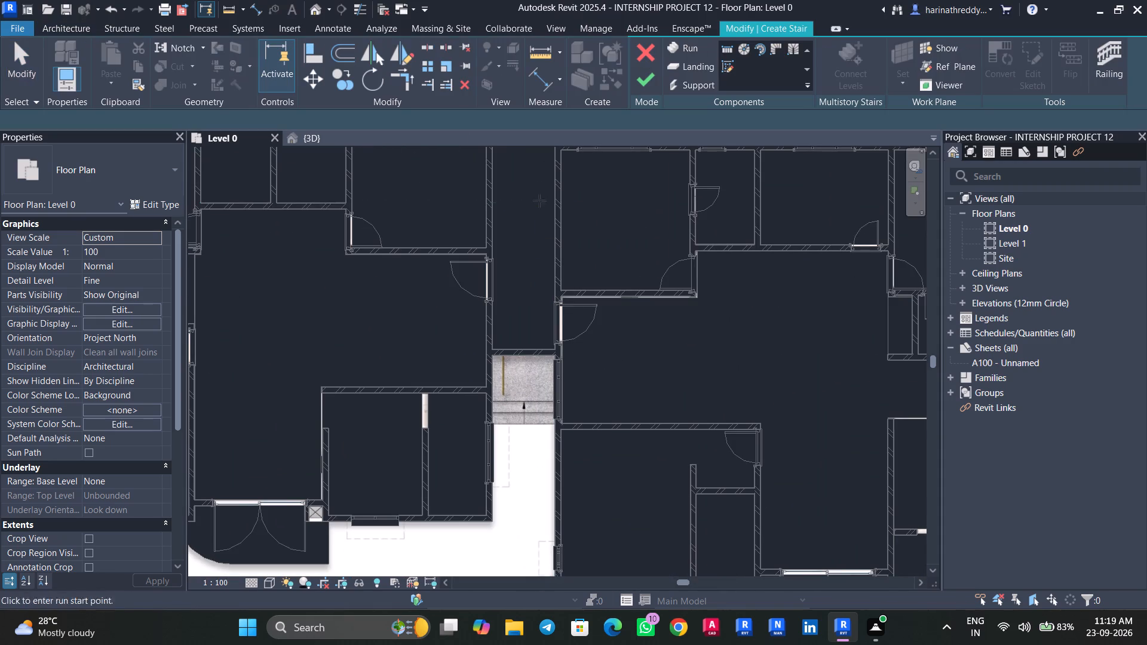
pyautogui.click(149, 188)
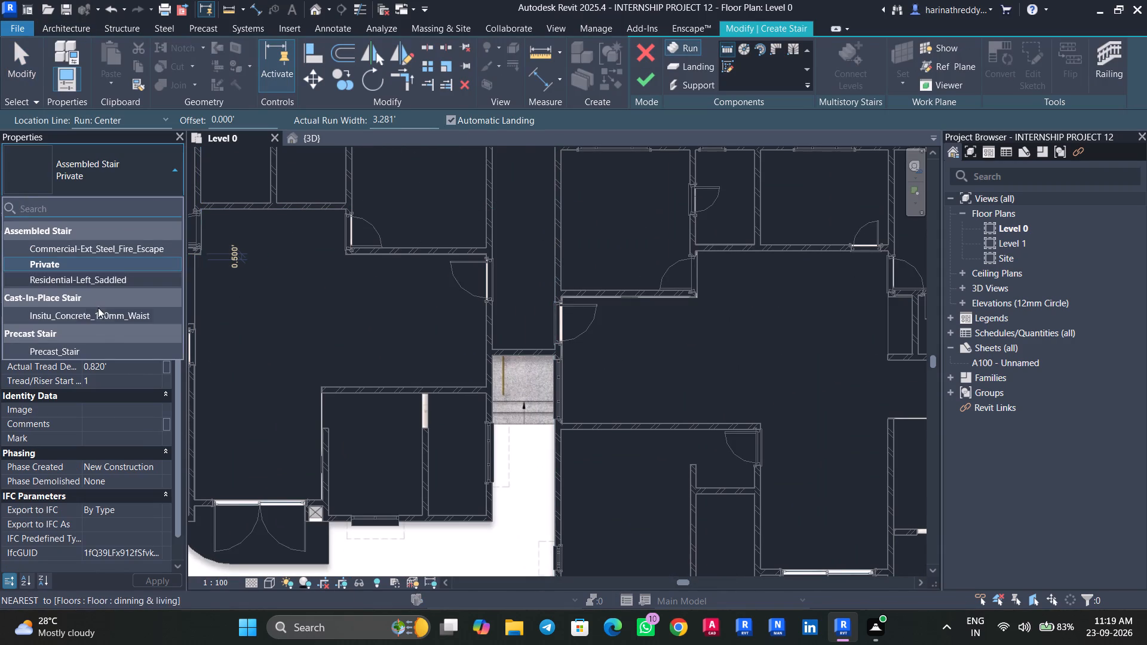
pyautogui.click(106, 349)
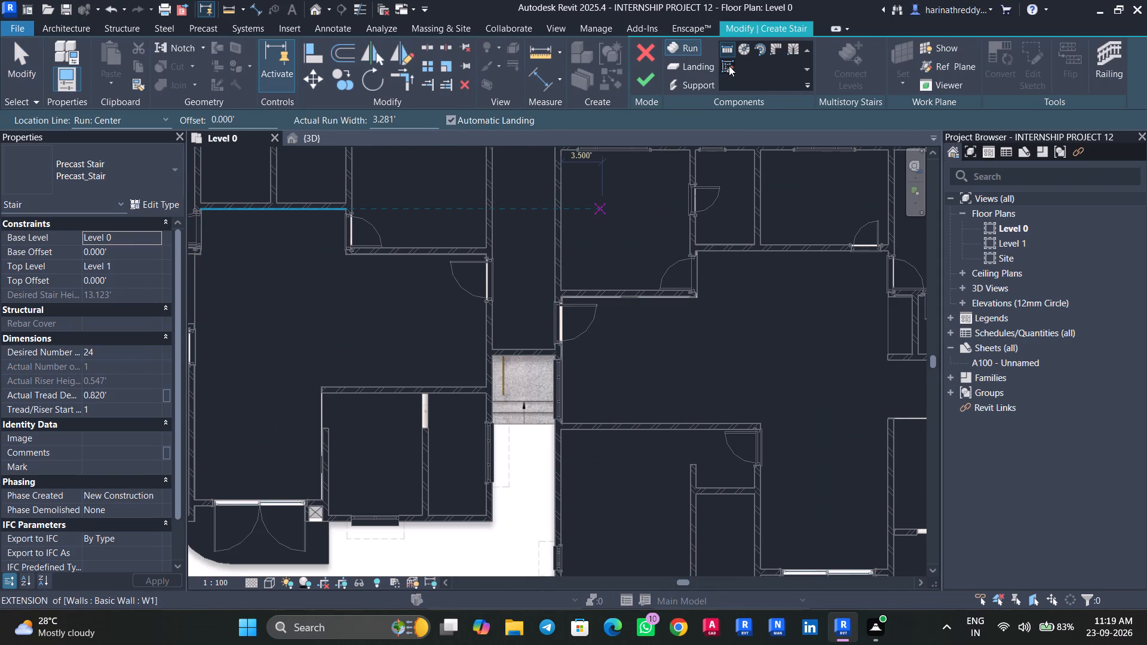
pyautogui.click(728, 66)
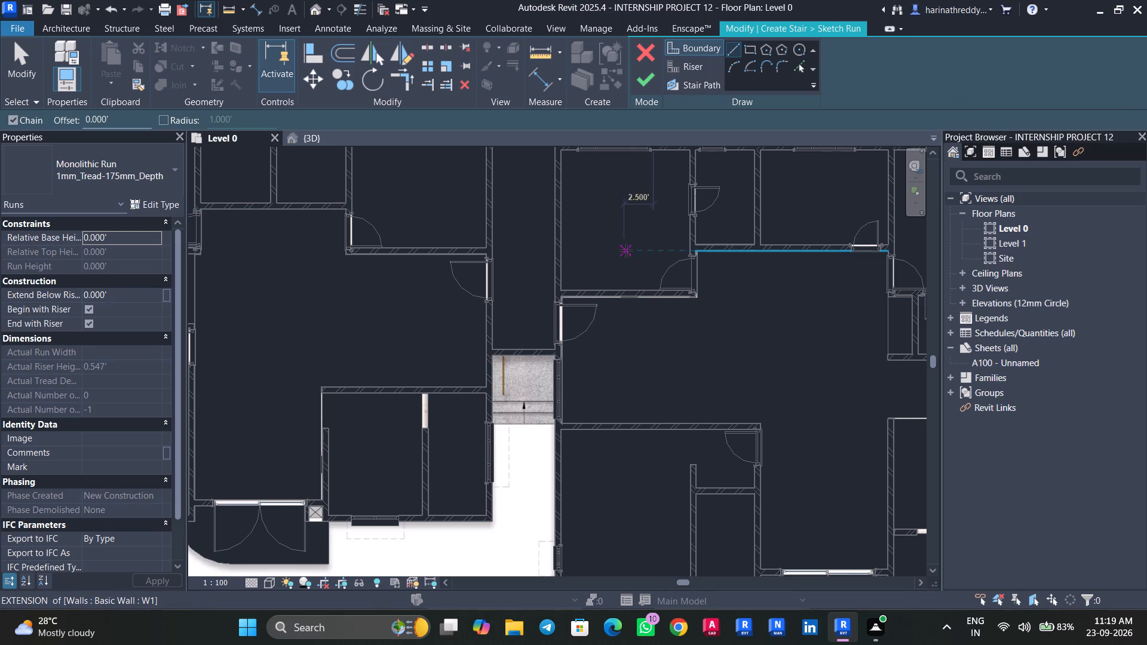
# Sketch a rectangular run boundary about 5.3 ft wide and 5.8 ft long around the stair area shown in the plan image.
pyautogui.scroll(8, 490, 428)
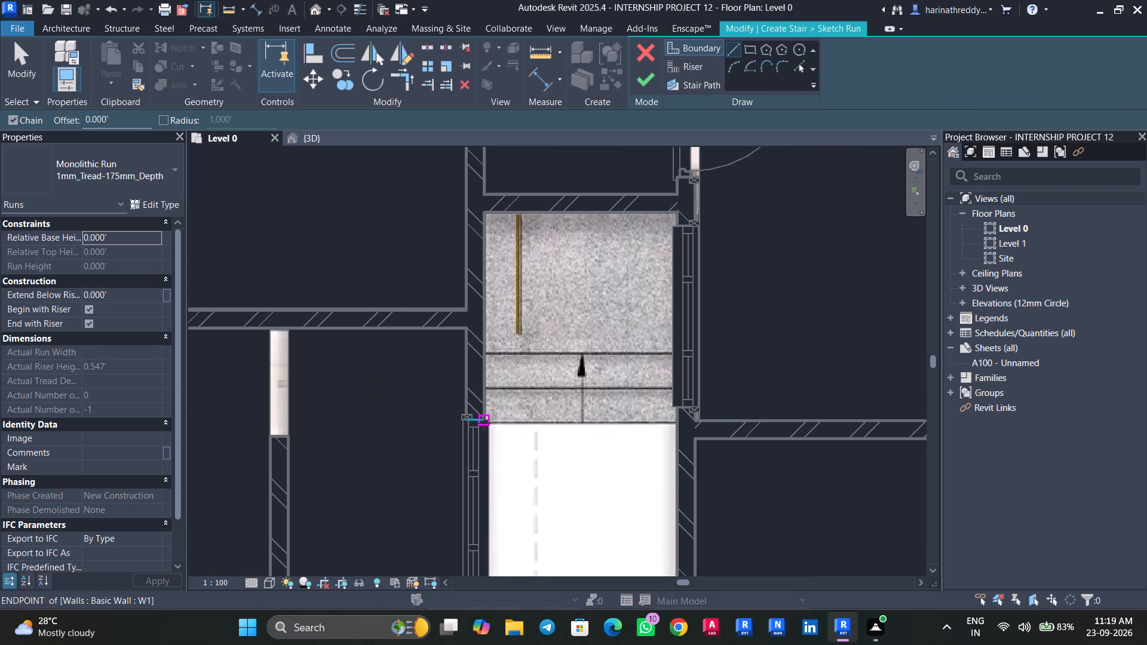
pyautogui.click(484, 423)
pyautogui.click(487, 213)
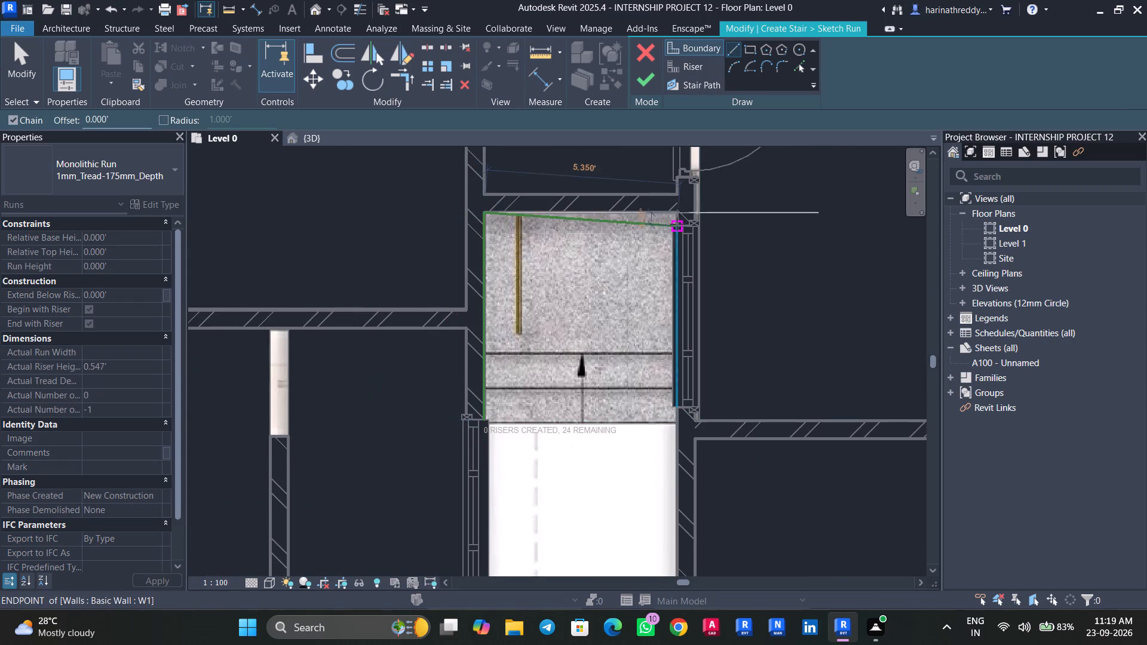
pyautogui.click(681, 211)
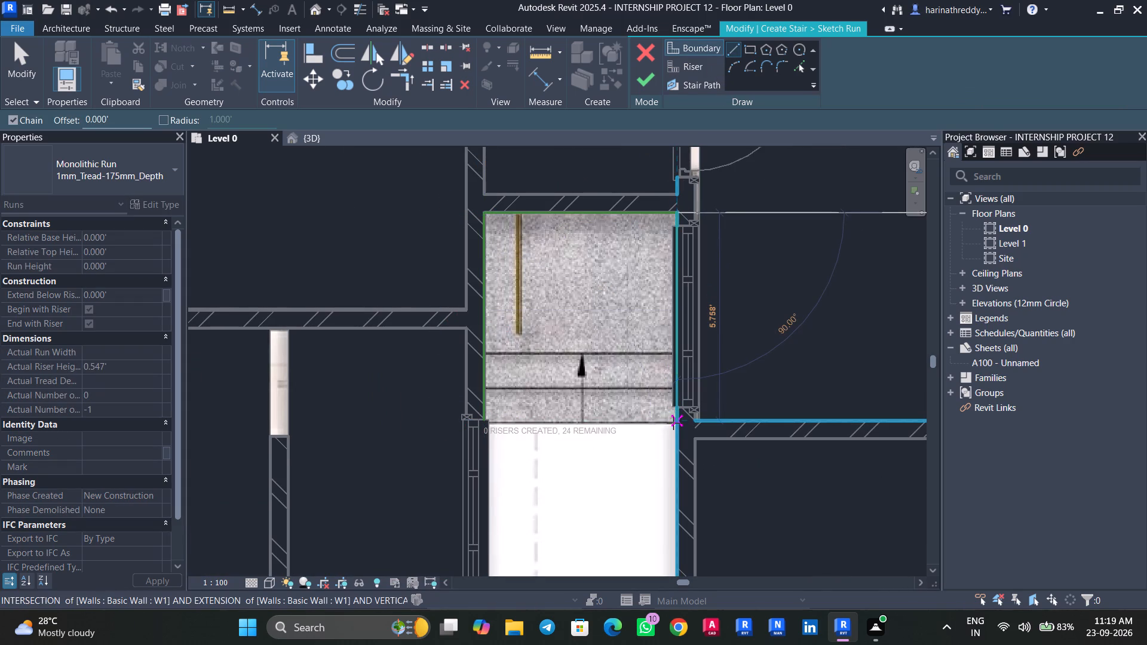
pyautogui.click(673, 426)
pyautogui.click(485, 426)
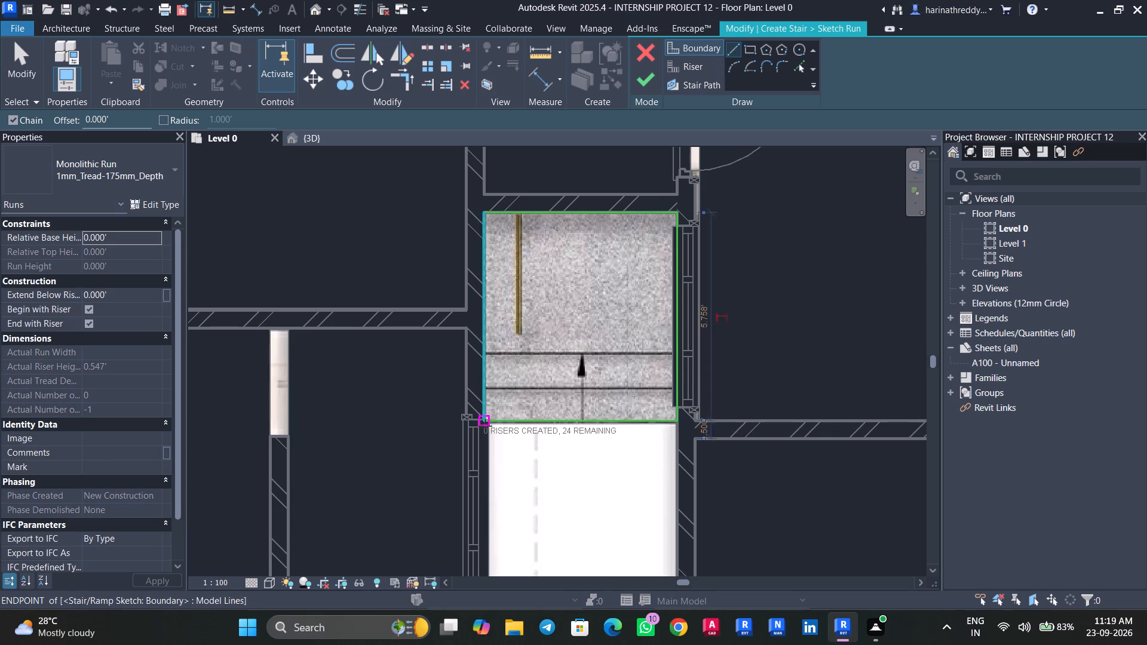
pyautogui.press('Escape')
pyautogui.press('Escape')
pyautogui.press('Escape')
# Nudge the lower boundary line of the run down onto the stair's outer edge in the plan image.
pyautogui.scroll(5, 612, 422)
pyautogui.click(612, 422)
pyautogui.press('Down')
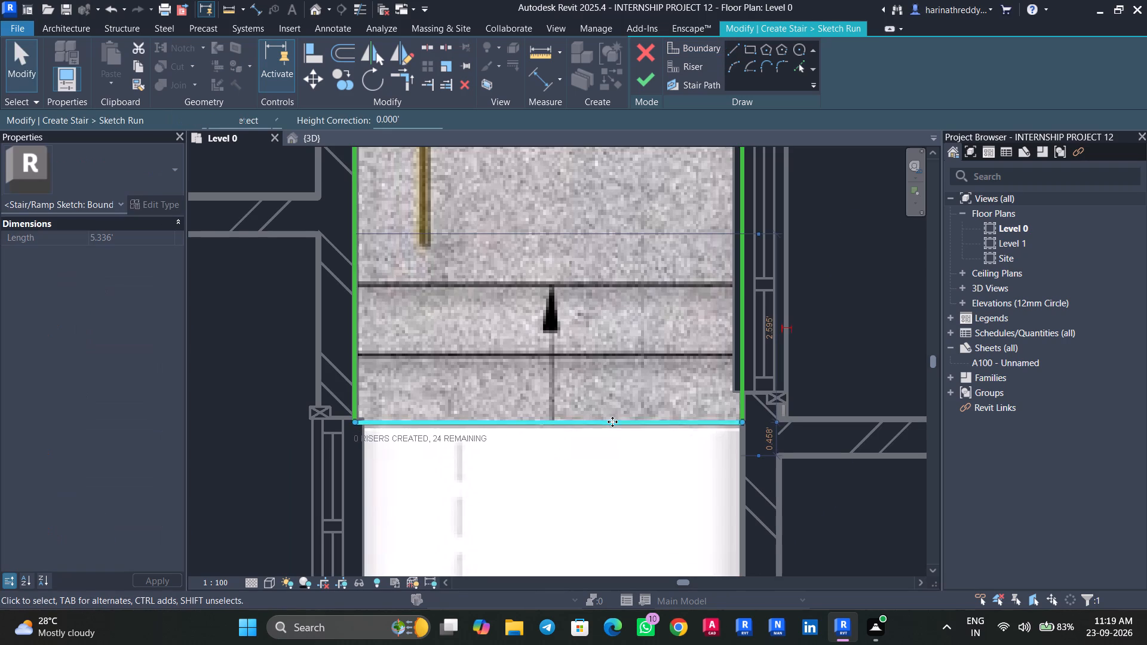
pyautogui.press('Down')
pyautogui.press('Escape')
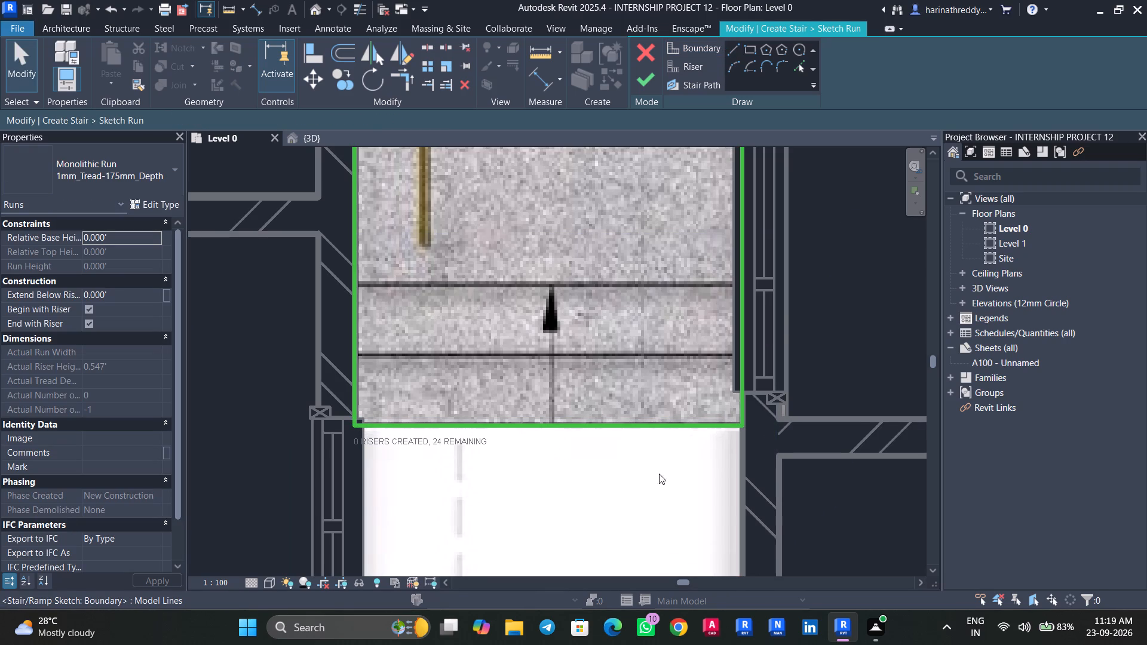
pyautogui.click(641, 485)
pyautogui.scroll(-5, 621, 477)
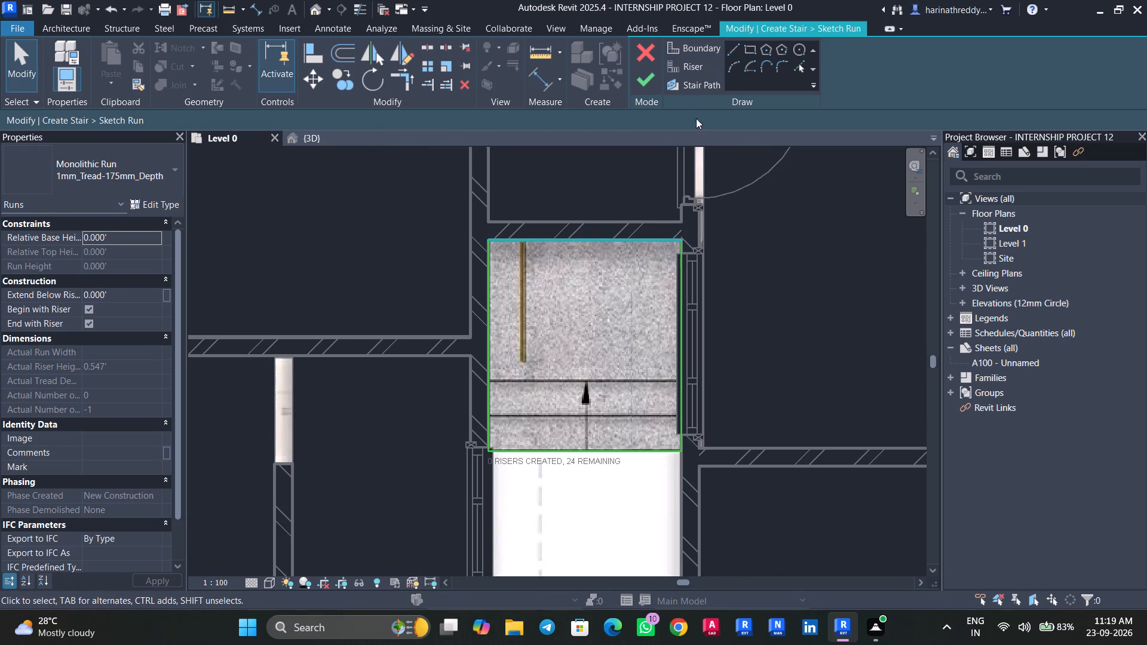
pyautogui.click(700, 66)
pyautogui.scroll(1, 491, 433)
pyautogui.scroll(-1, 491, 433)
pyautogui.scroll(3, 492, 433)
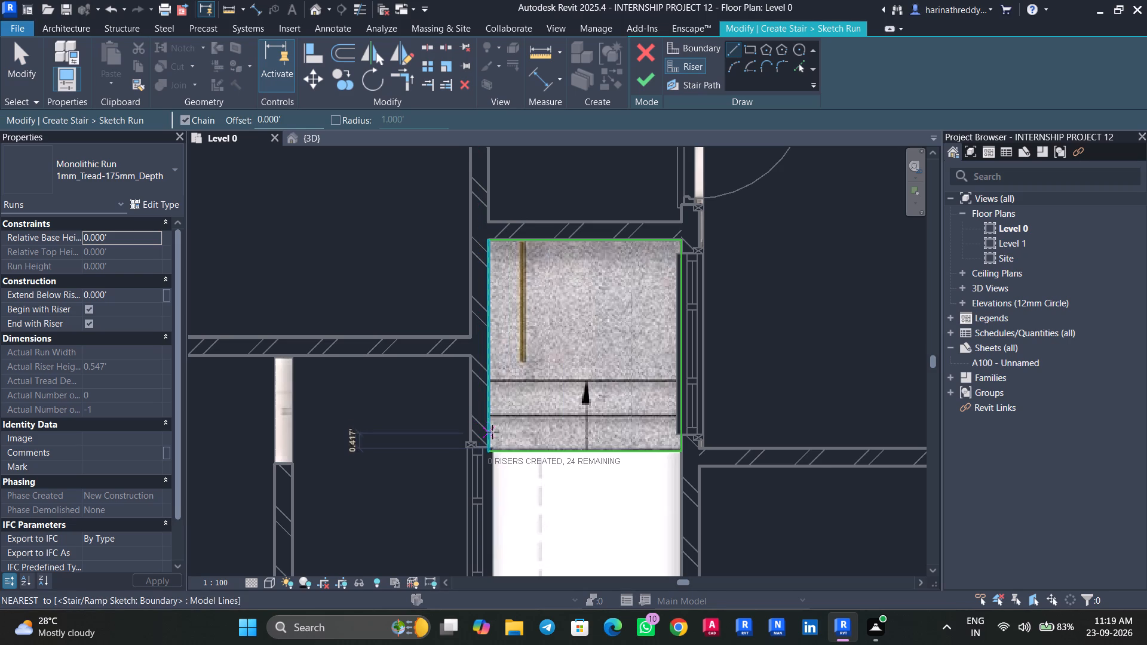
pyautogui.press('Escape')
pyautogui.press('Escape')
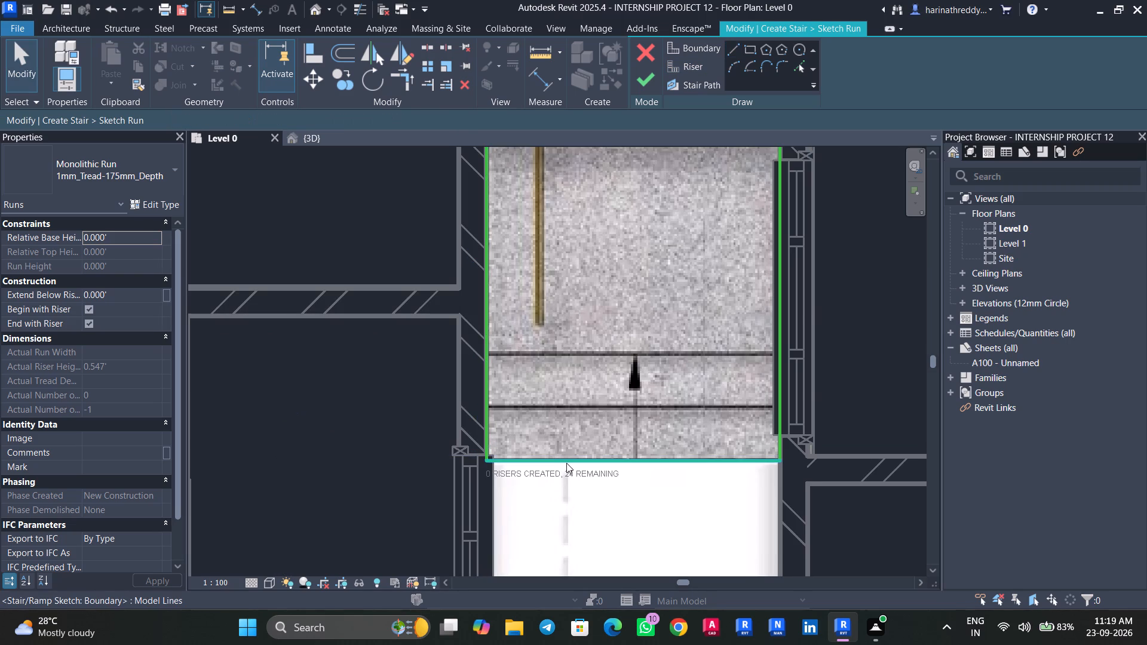
# Delete the lower boundary line of the stair run sketch.
pyautogui.click(566, 463)
pyautogui.press('Delete')
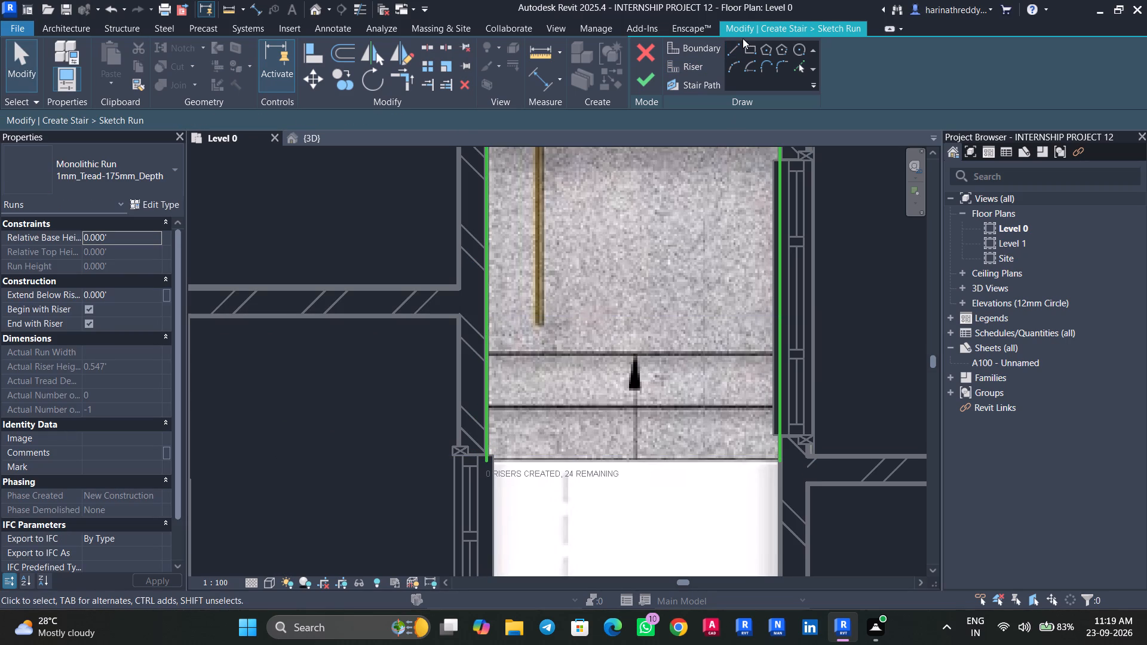
# Draw three riser lines about 5.3 ft long between the side boundaries, over the three stair lines of the plan image.
pyautogui.click(735, 46)
pyautogui.click(700, 67)
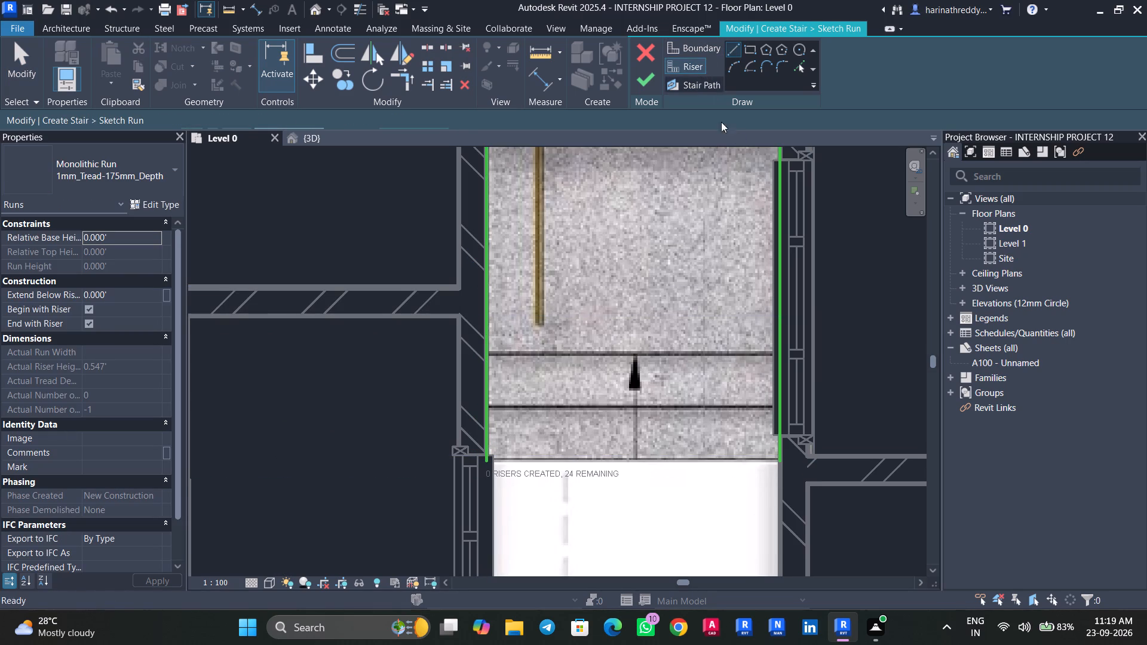
pyautogui.click(779, 463)
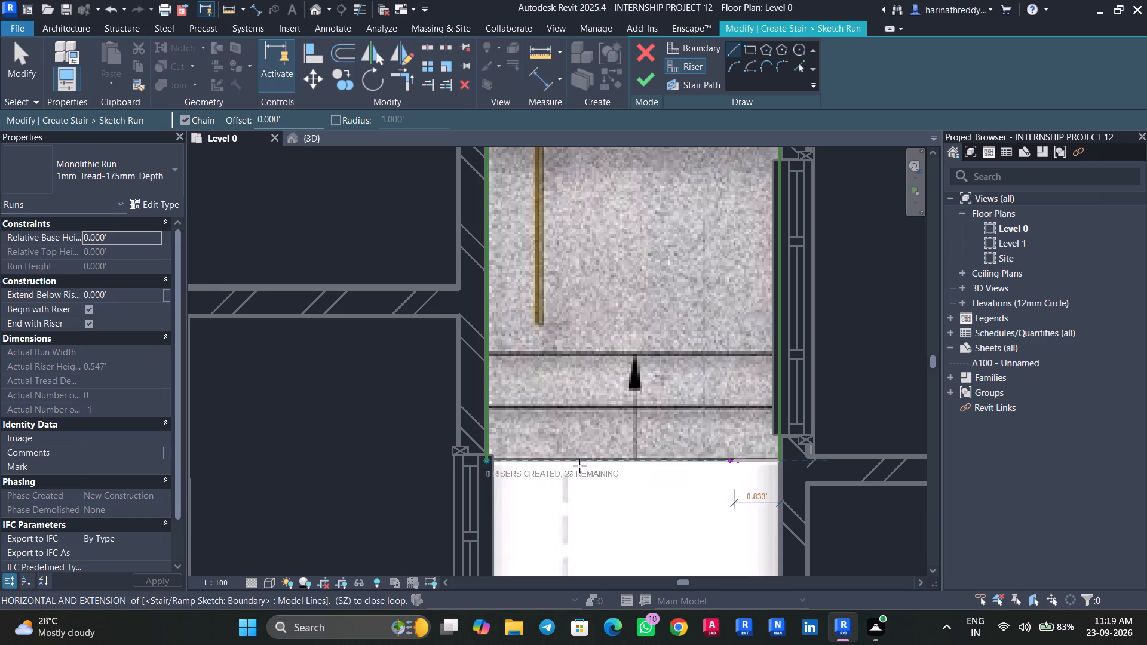
pyautogui.click(486, 456)
pyautogui.press('Escape')
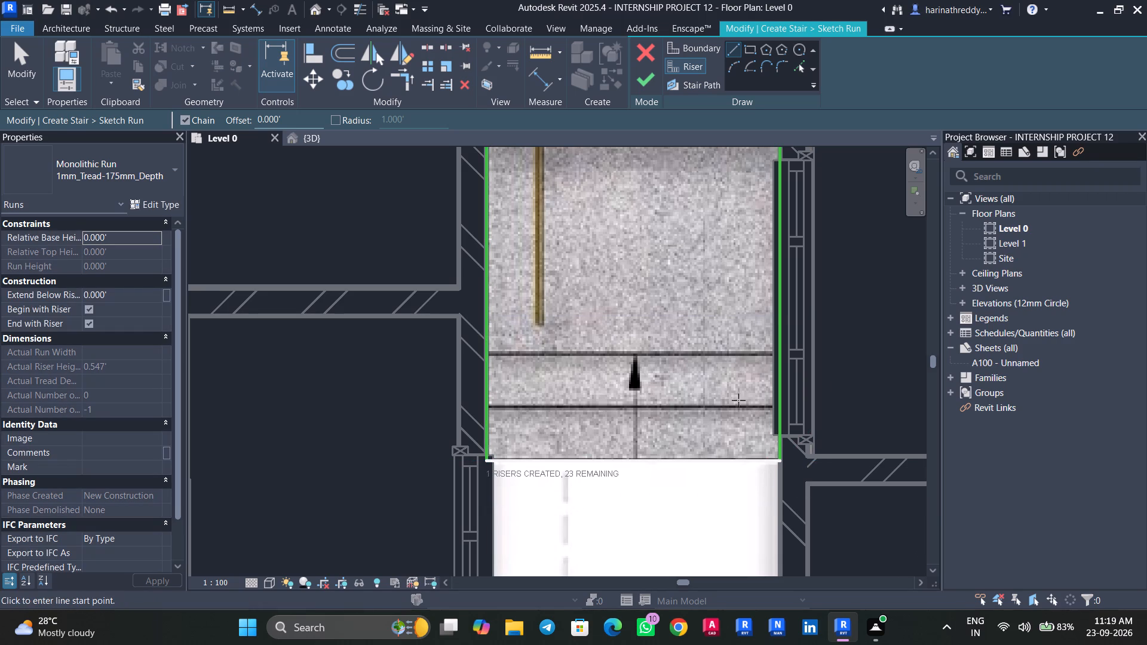
pyautogui.click(780, 408)
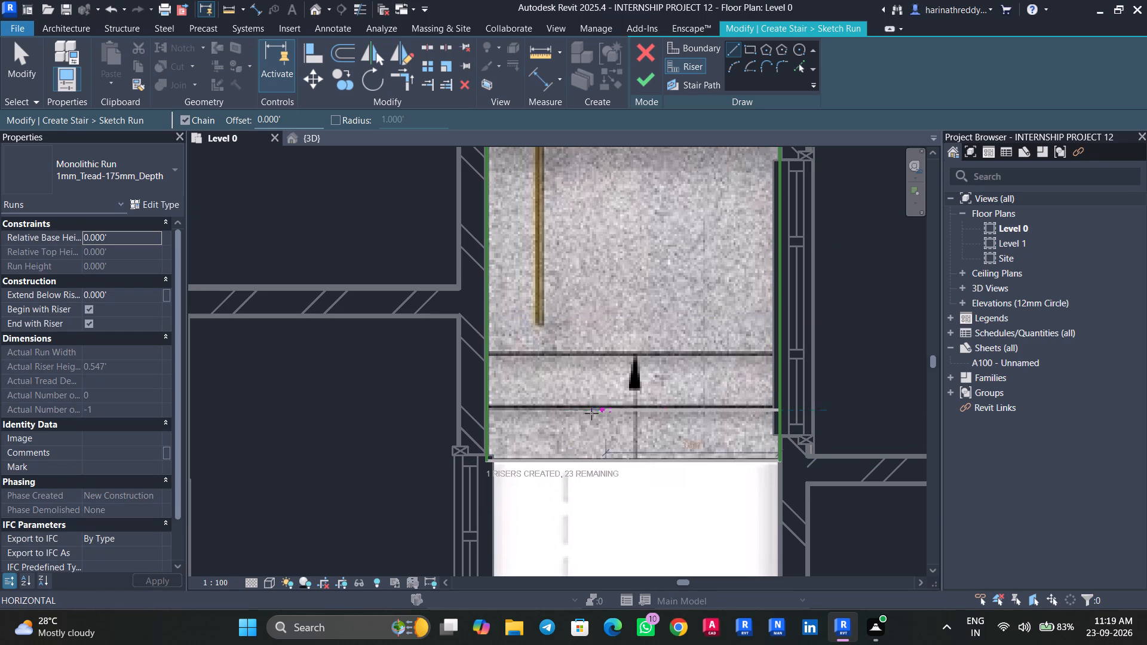
pyautogui.click(487, 415)
pyautogui.press('Escape')
pyautogui.press('Escape')
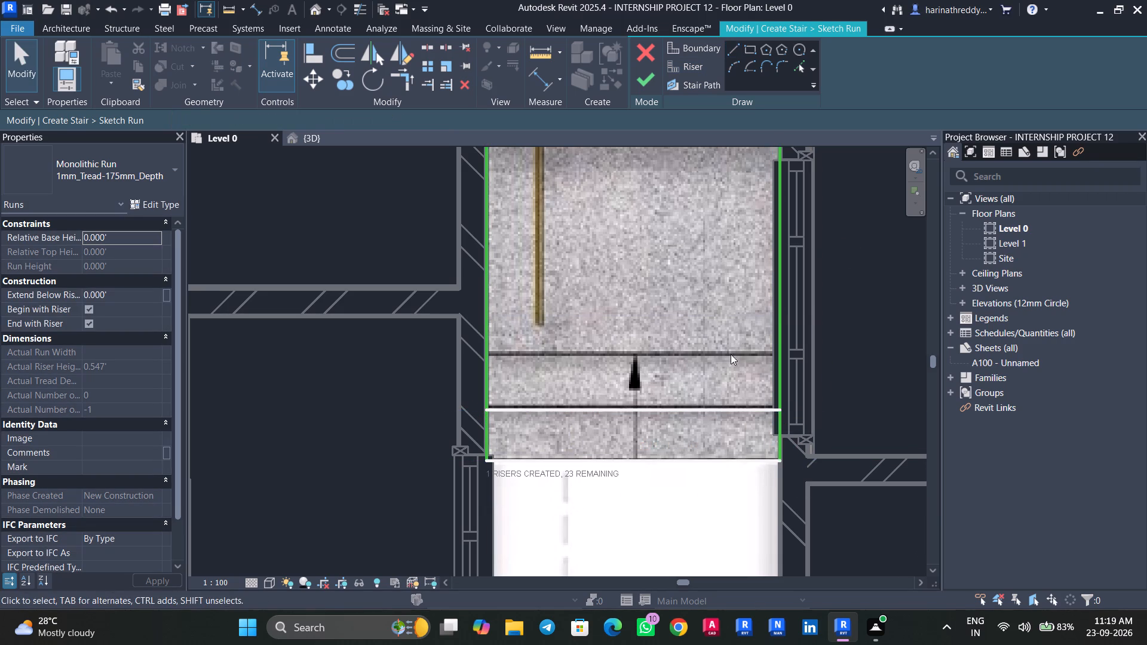
pyautogui.click(734, 45)
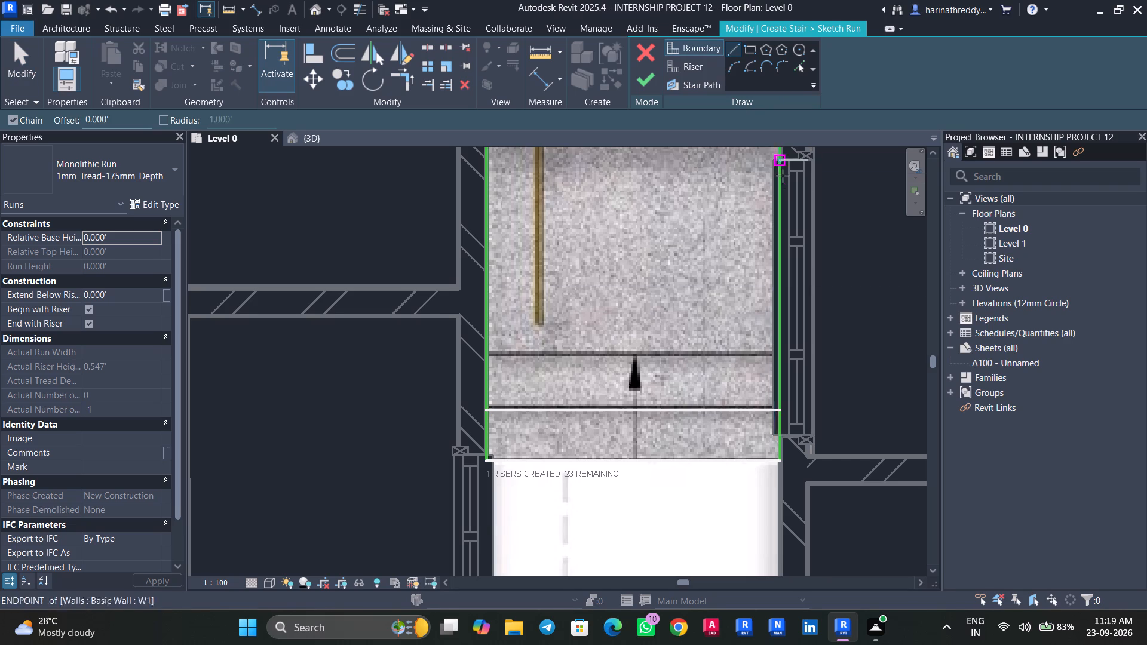
pyautogui.click(696, 70)
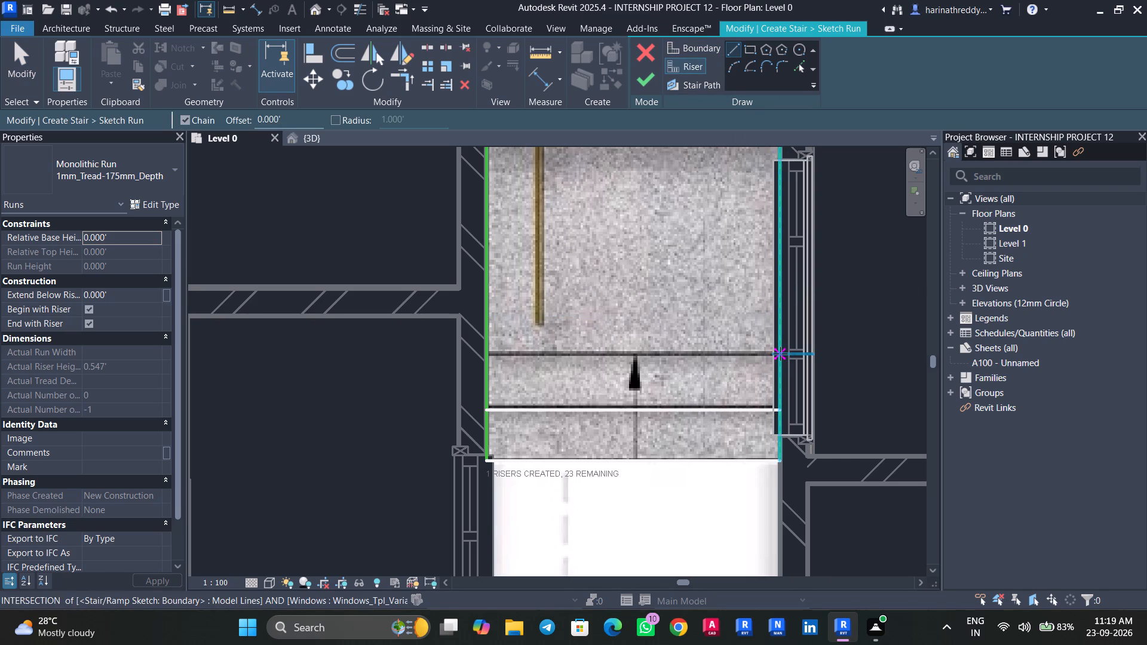
pyautogui.click(780, 352)
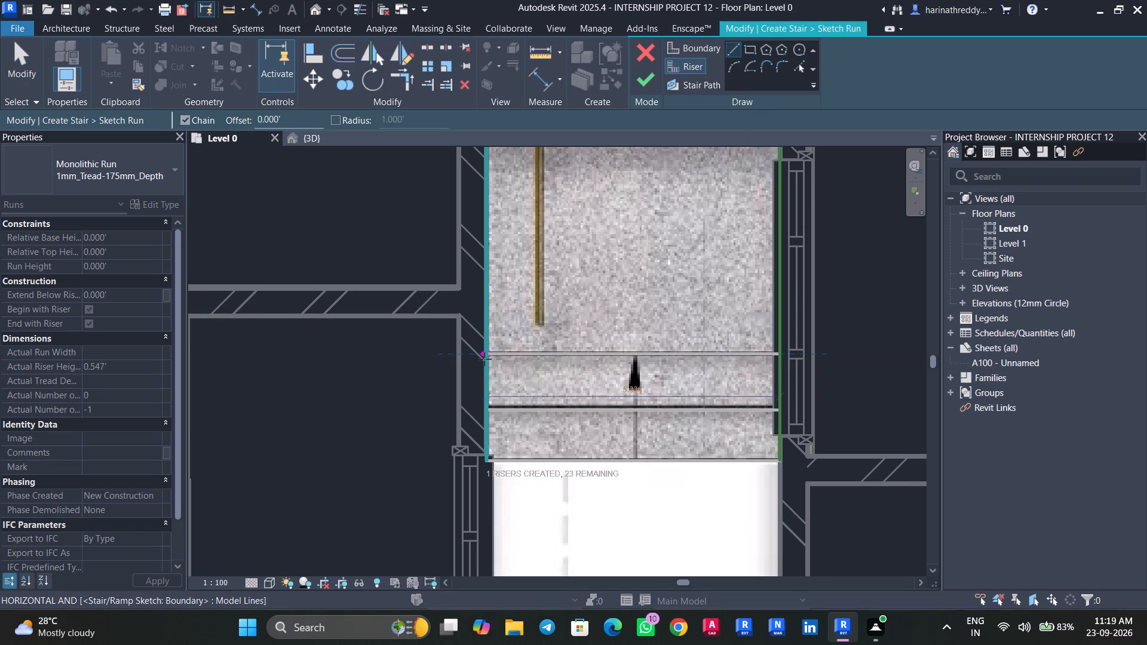
pyautogui.click(485, 358)
pyautogui.press('Escape')
pyautogui.press('Escape')
# Nudge the middle and lowest riser lines up to match the stair lines in the plan image.
pyautogui.click(529, 408)
pyautogui.scroll(5, 531, 411)
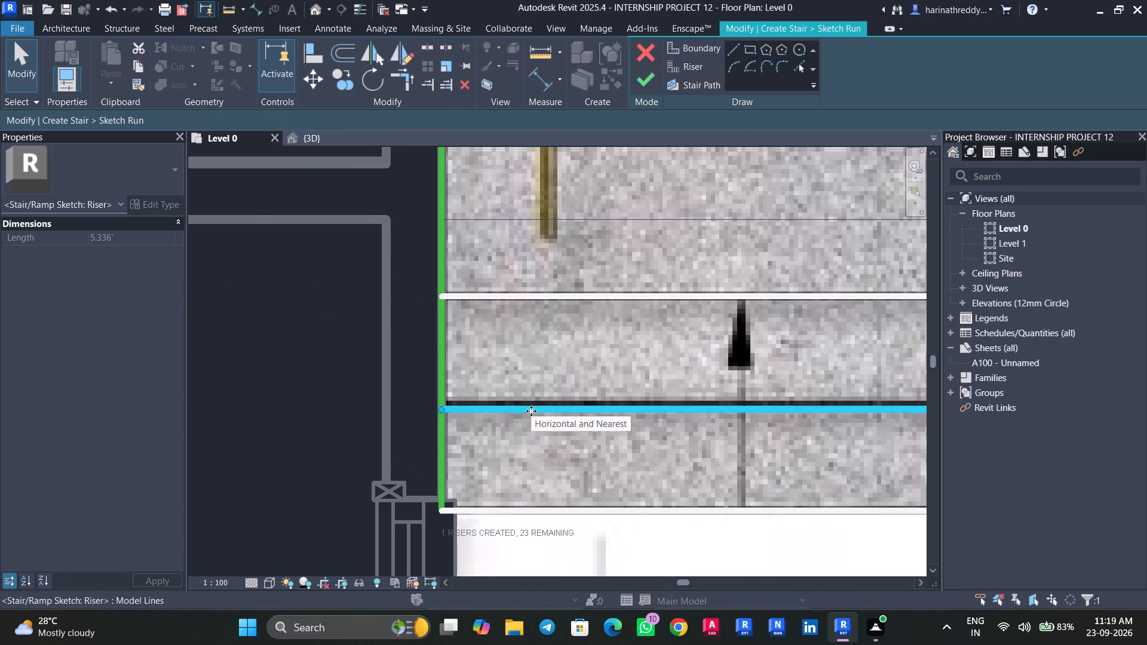
pyautogui.press('Up')
pyautogui.press('Up')
pyautogui.press('Up')
pyautogui.press('Down')
pyautogui.press('Up')
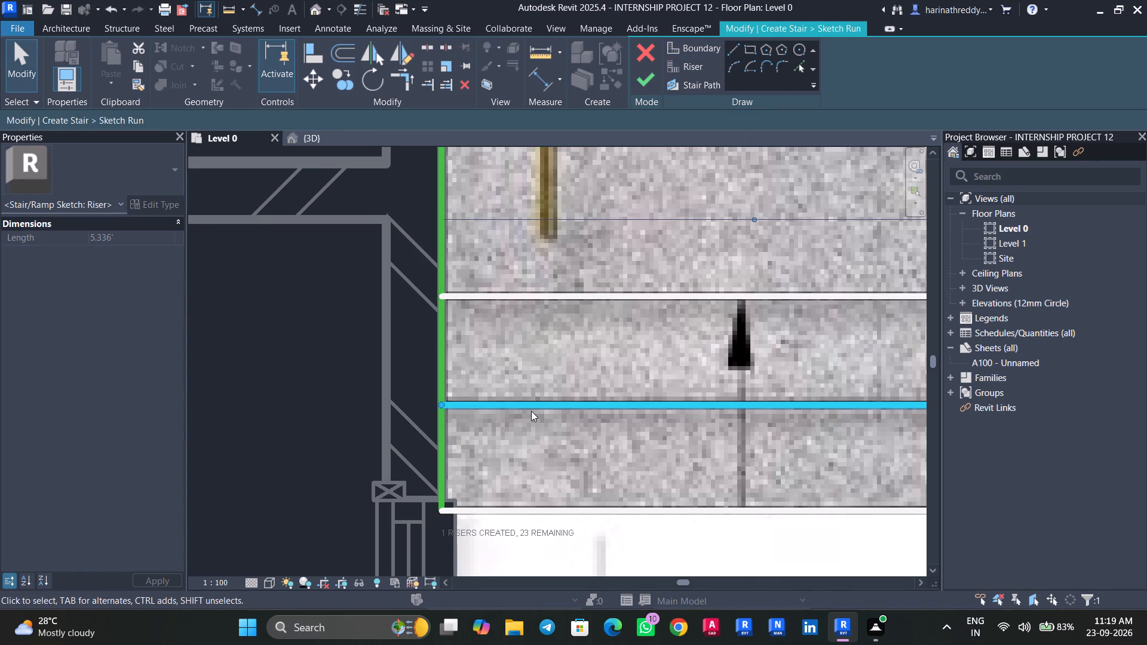
pyautogui.press('Escape')
pyautogui.click(543, 515)
pyautogui.press('Up')
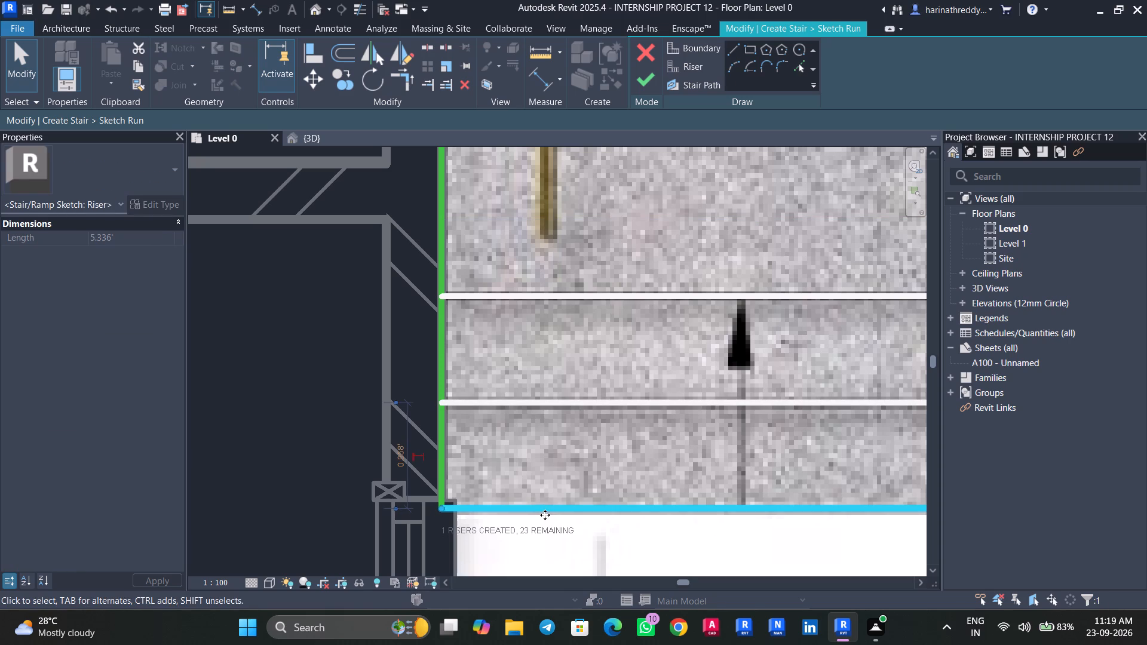
pyautogui.press('Escape')
# Draw a stair path about 1.9 ft long from the uppermost riser's midpoint to the lowest riser and try to finish the run sketch.
pyautogui.scroll(-9, 606, 463)
pyautogui.moveTo(618, 369); pyautogui.dragTo(572, 256, button='middle')
pyautogui.click(697, 84)
pyautogui.click(598, 303)
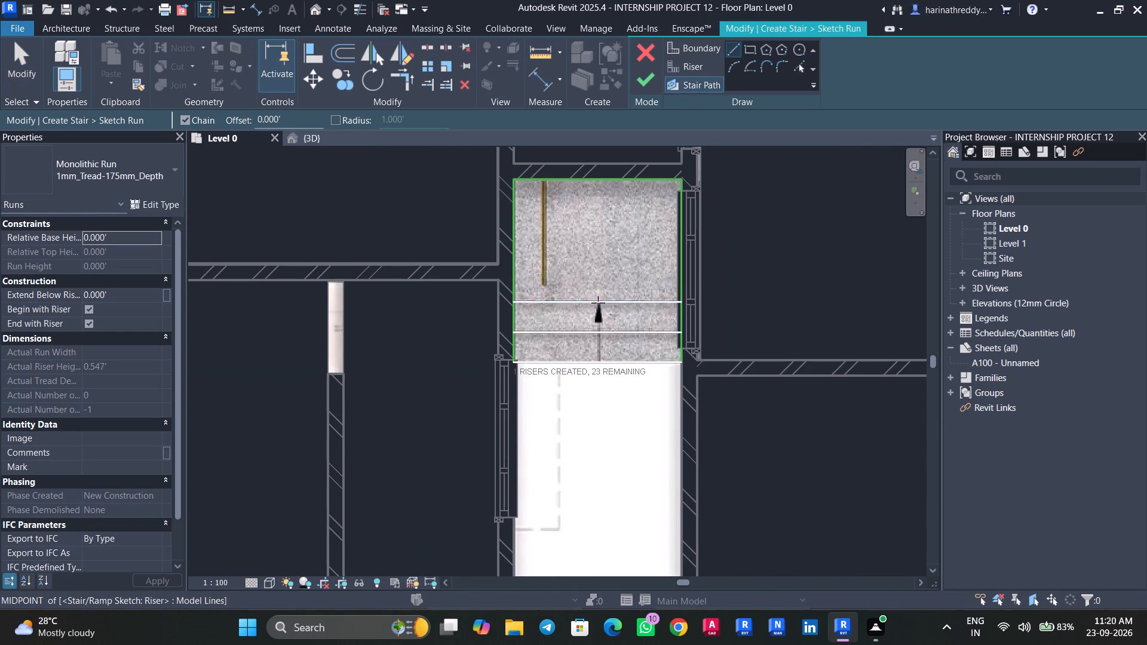
pyautogui.click(599, 365)
pyautogui.press('Escape')
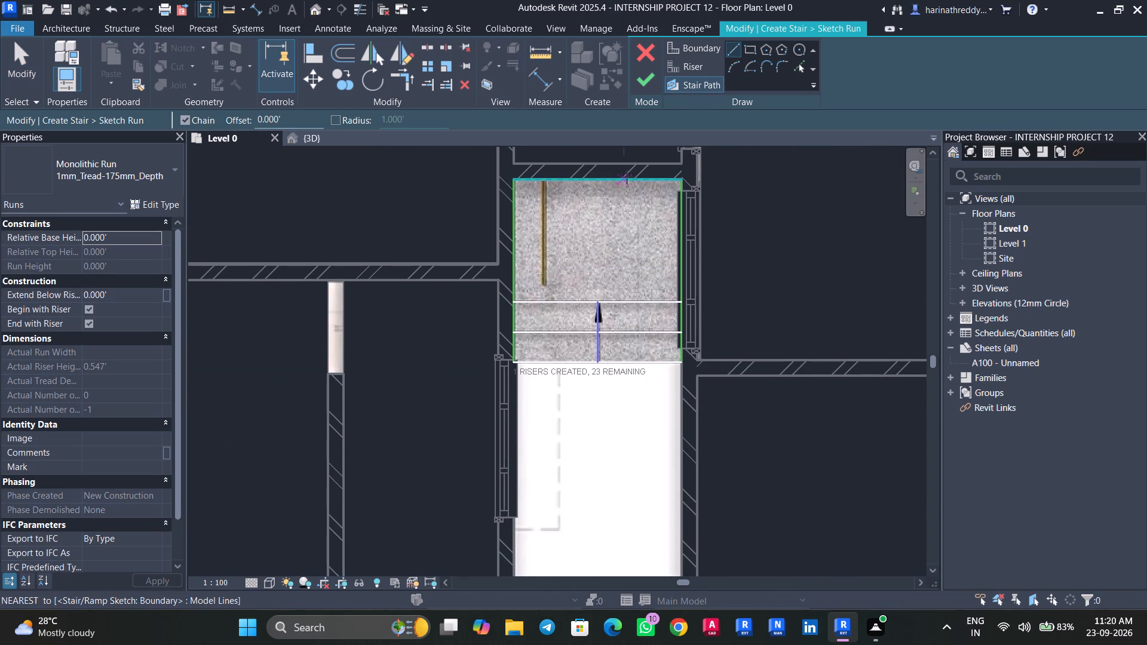
pyautogui.click(649, 88)
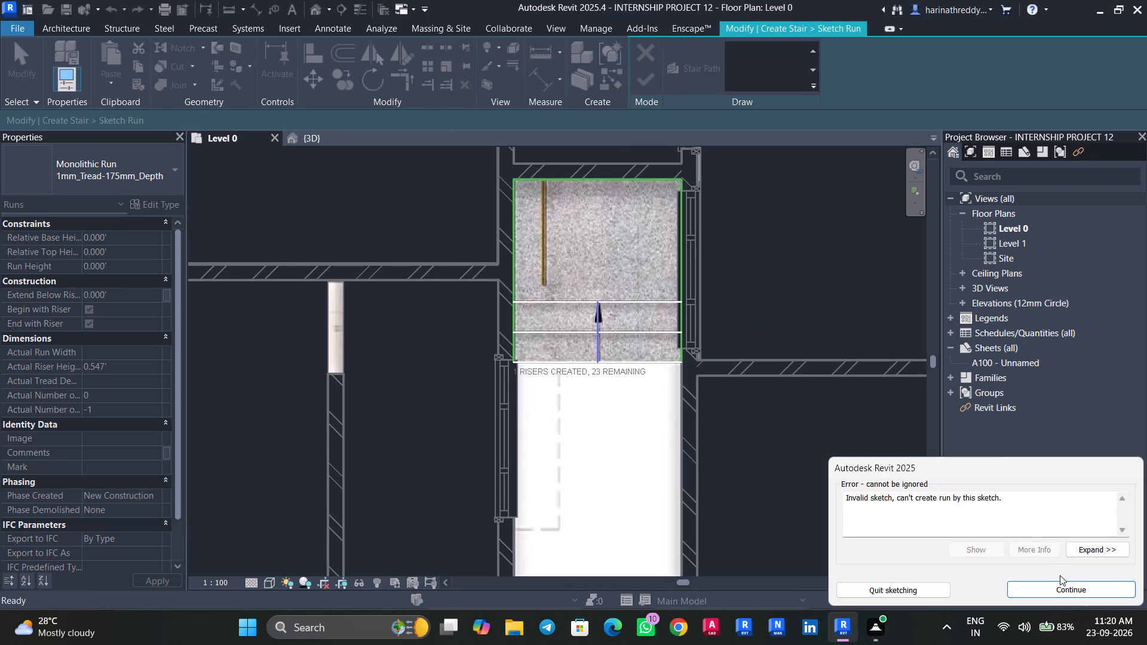
pyautogui.click(1069, 586)
# Extend the stair path's upper end to the upper boundary line and try to finish the run sketch again.
pyautogui.press('Escape')
pyautogui.click(597, 326)
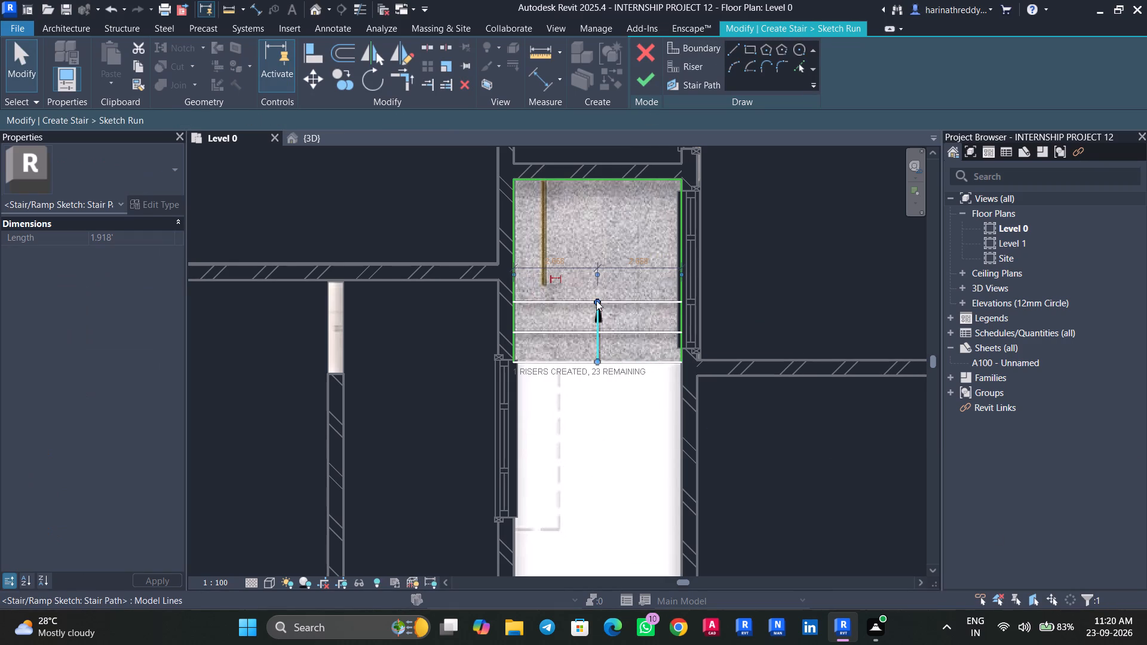
pyautogui.moveTo(596, 300); pyautogui.dragTo(592, 182)
pyautogui.press('Escape')
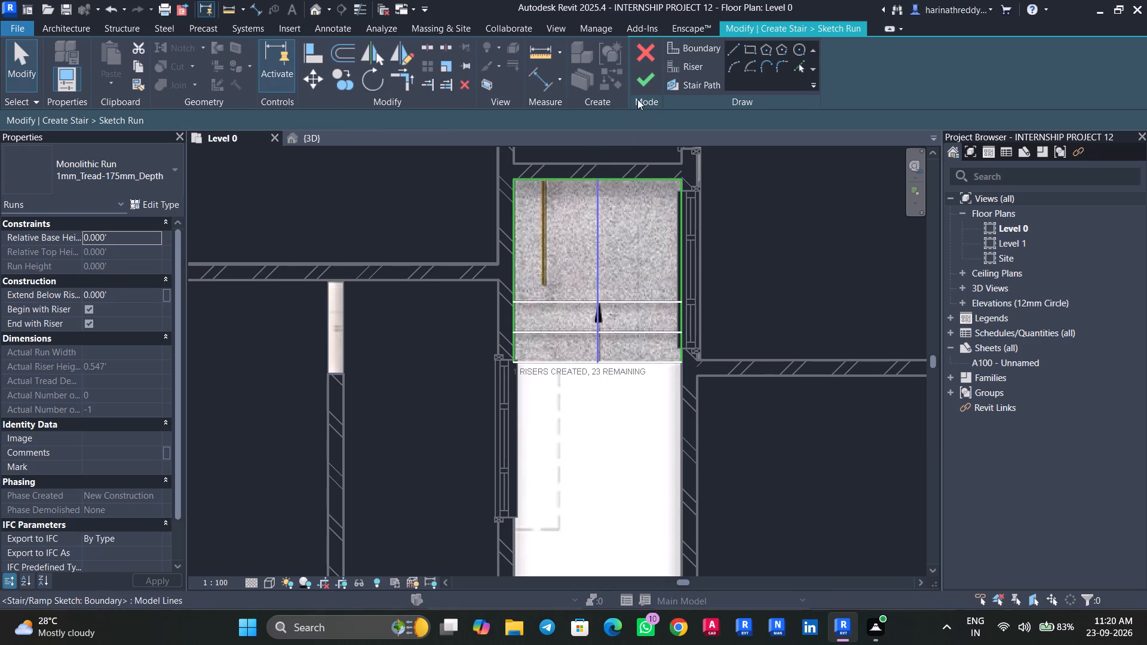
pyautogui.click(637, 76)
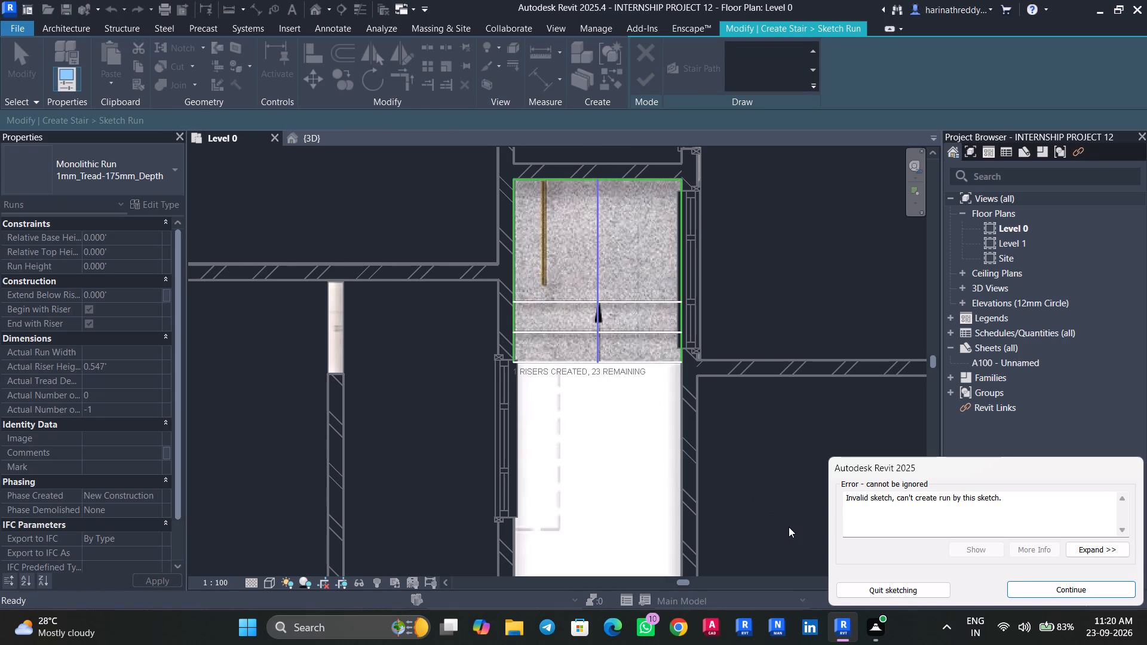
pyautogui.click(1055, 599)
pyautogui.click(1050, 583)
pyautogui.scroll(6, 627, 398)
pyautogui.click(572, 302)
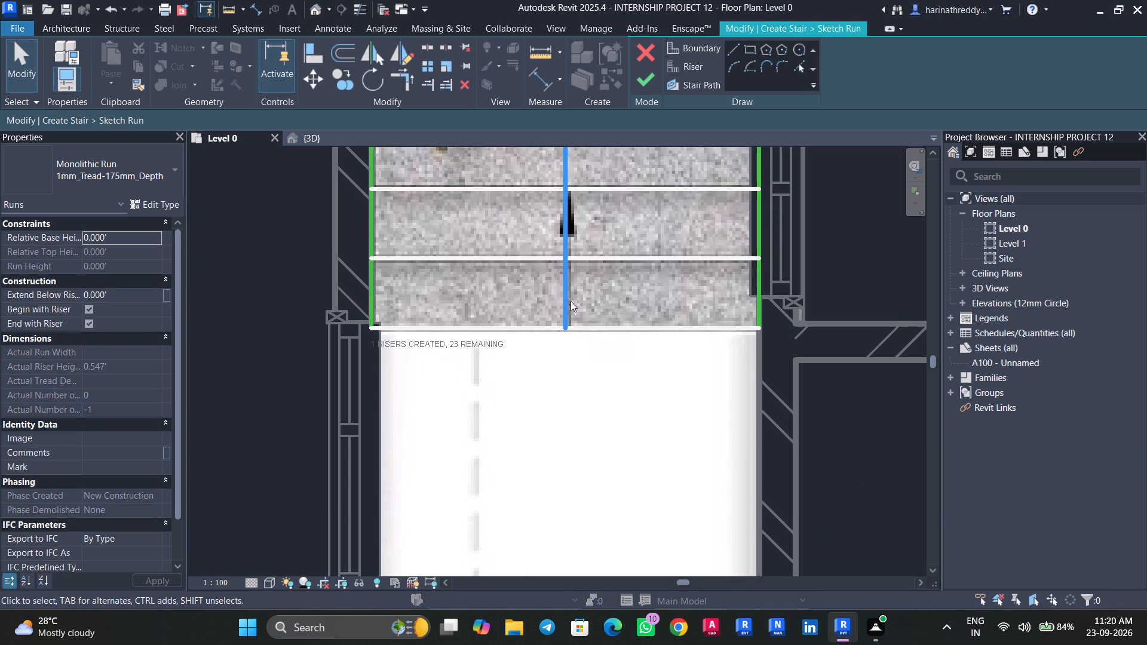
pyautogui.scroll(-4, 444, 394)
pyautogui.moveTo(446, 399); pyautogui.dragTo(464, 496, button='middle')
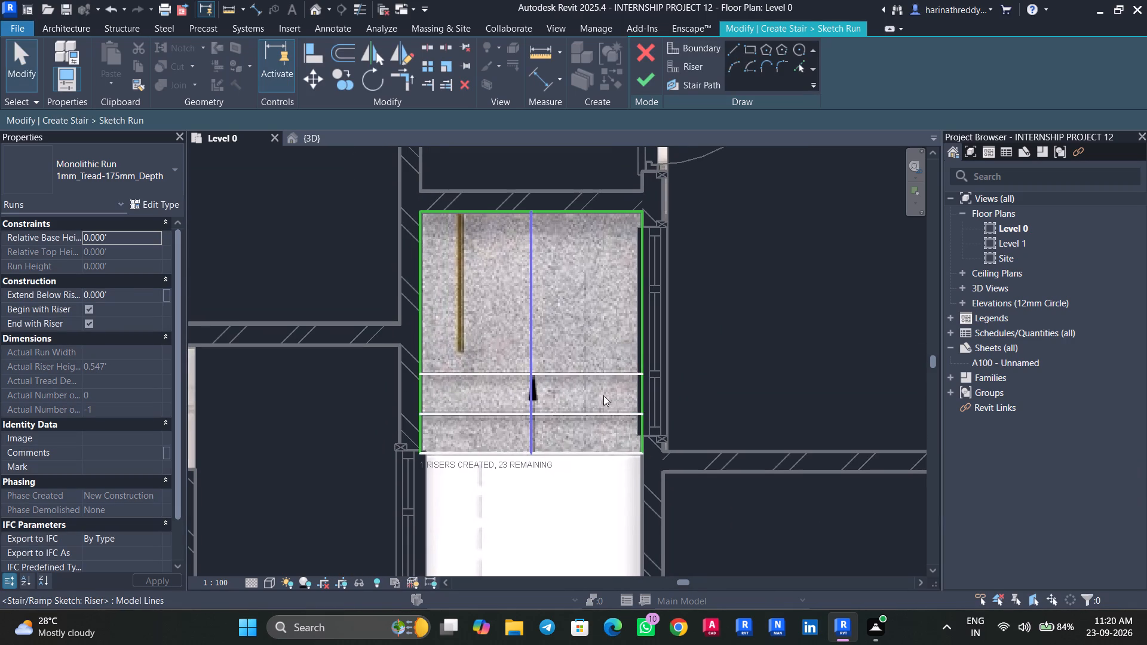
# Replace the upper boundary line with a riser line about 5.3 ft long between the side boundaries and finish the run sketch.
pyautogui.click(610, 377)
pyautogui.press('Escape')
pyautogui.click(578, 210)
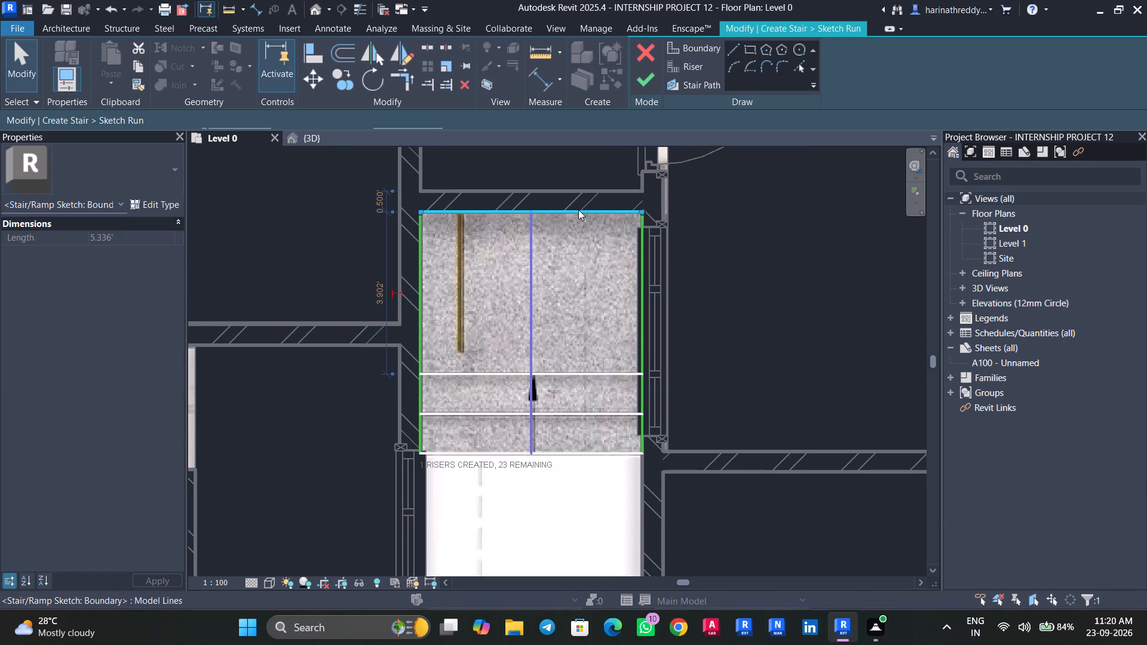
pyautogui.press('Delete')
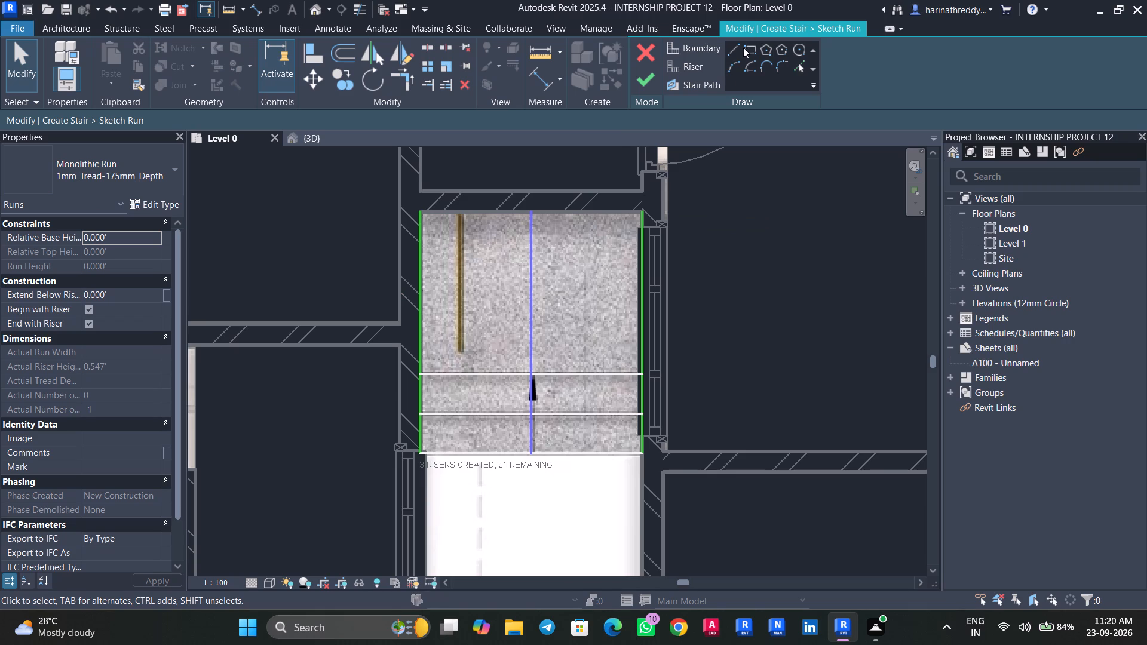
pyautogui.click(735, 49)
pyautogui.click(688, 64)
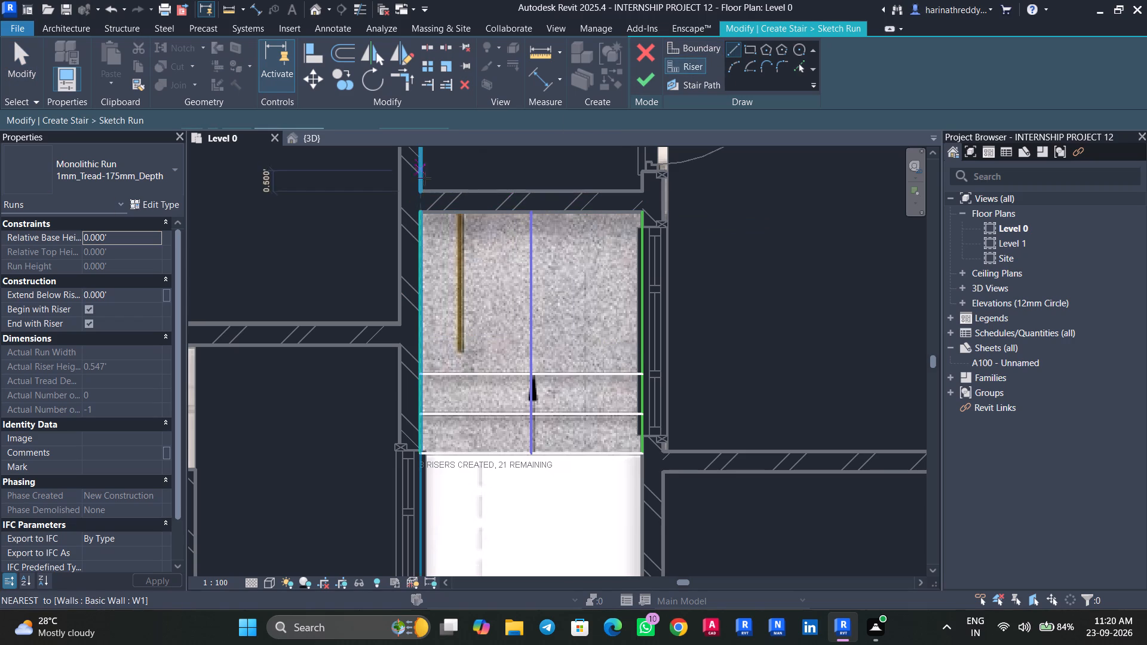
pyautogui.click(422, 211)
pyautogui.click(644, 213)
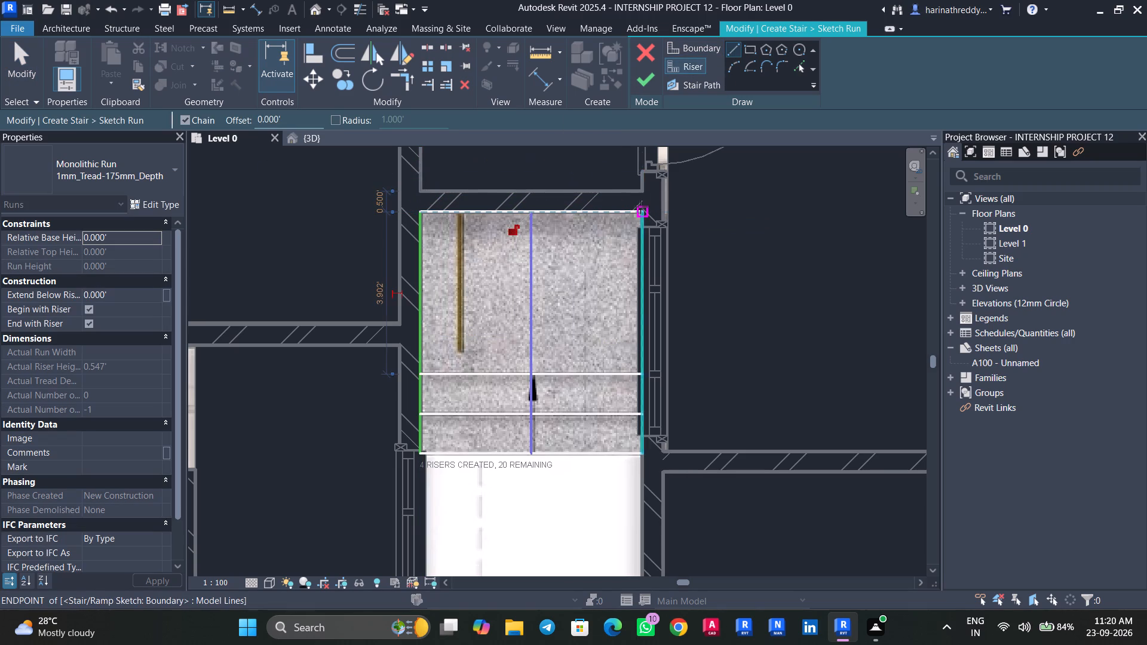
pyautogui.press('Escape')
pyautogui.click(636, 82)
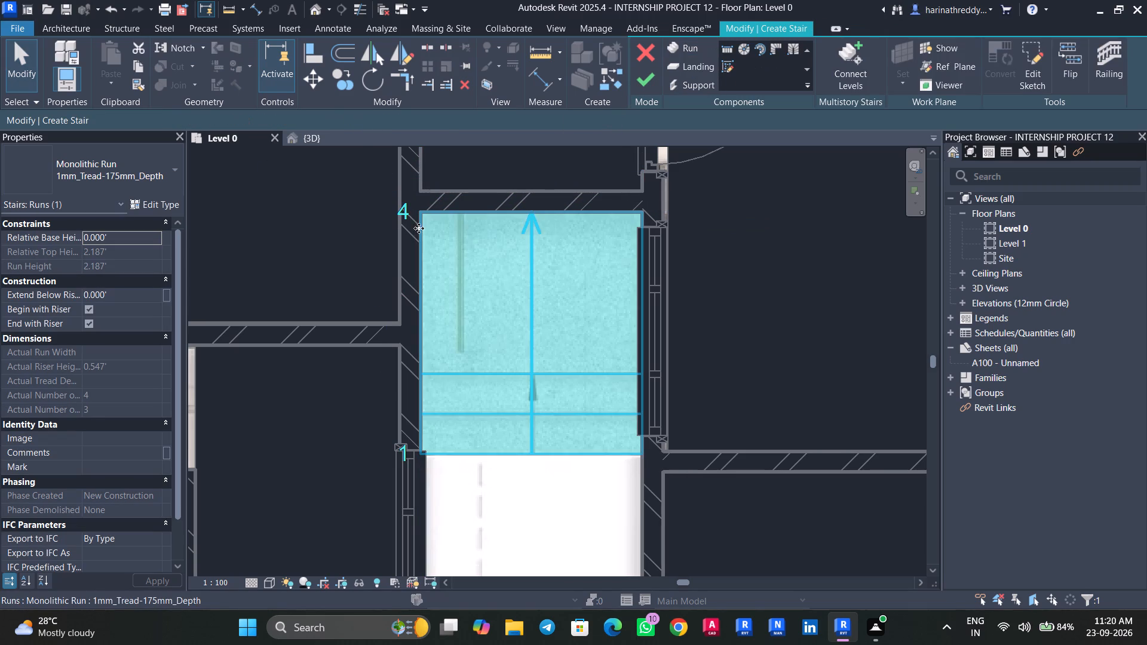
# Examine the new stair run between the corridor walls in the 3D view.
pyautogui.click(294, 137)
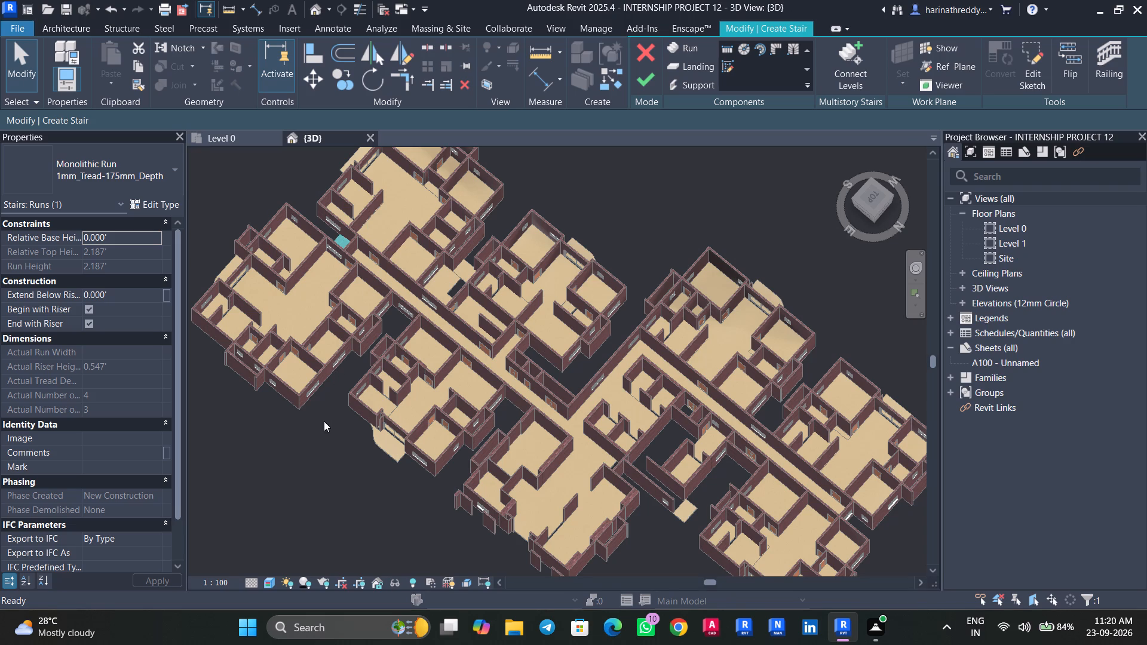
pyautogui.press('Escape')
pyautogui.press('Escape')
pyautogui.scroll(-4, 263, 484)
pyautogui.keyDown('shift'); pyautogui.moveTo(241, 510); pyautogui.dragTo(392, 478, button='middle'); pyautogui.keyUp('shift')
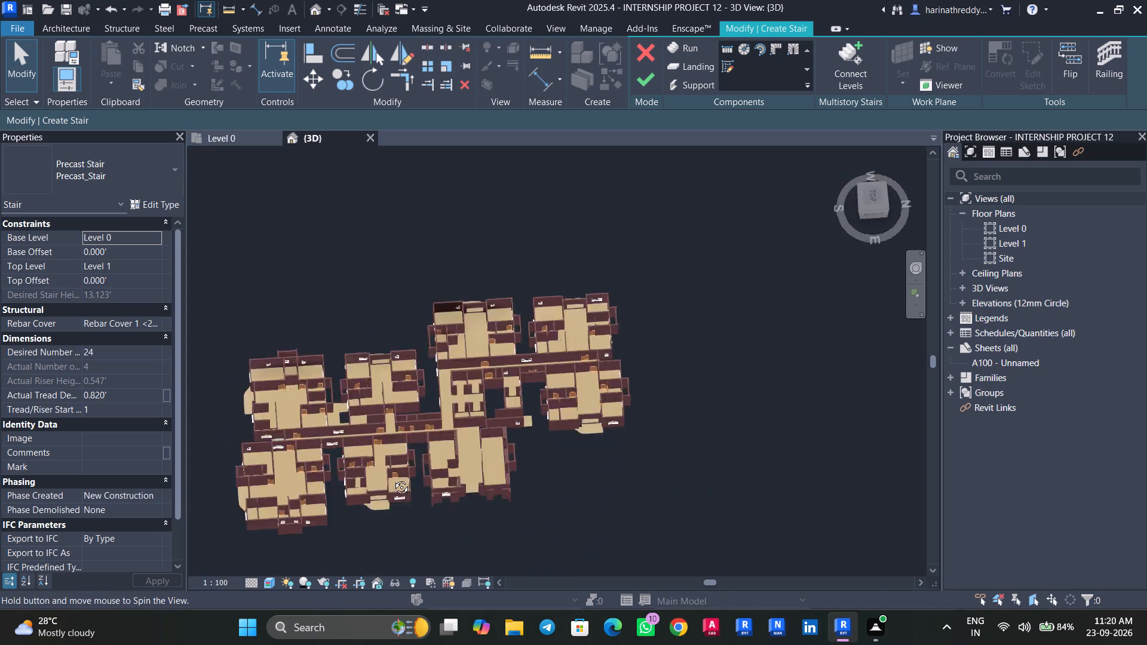
pyautogui.keyDown('shift'); pyautogui.moveTo(392, 478); pyautogui.dragTo(563, 339, button='middle'); pyautogui.keyUp('shift')
pyautogui.scroll(8, 412, 522)
pyautogui.scroll(-1, 441, 524)
pyautogui.scroll(3, 441, 524)
pyautogui.keyDown('shift'); pyautogui.moveTo(462, 503); pyautogui.dragTo(436, 467, button='middle'); pyautogui.keyUp('shift')
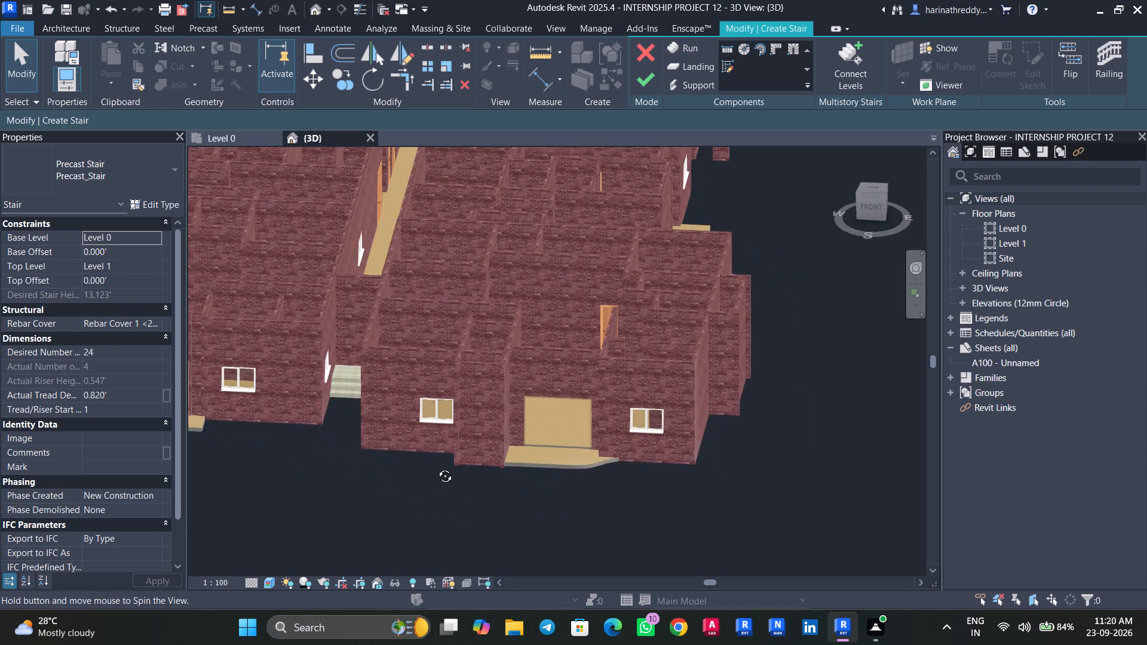
pyautogui.keyDown('shift'); pyautogui.moveTo(436, 467); pyautogui.dragTo(446, 422, button='middle'); pyautogui.keyUp('shift')
pyautogui.scroll(10, 394, 310)
pyautogui.moveTo(390, 290); pyautogui.dragTo(378, 419, button='middle')
pyautogui.keyDown('shift'); pyautogui.moveTo(380, 427); pyautogui.dragTo(377, 471, button='middle'); pyautogui.keyUp('shift')
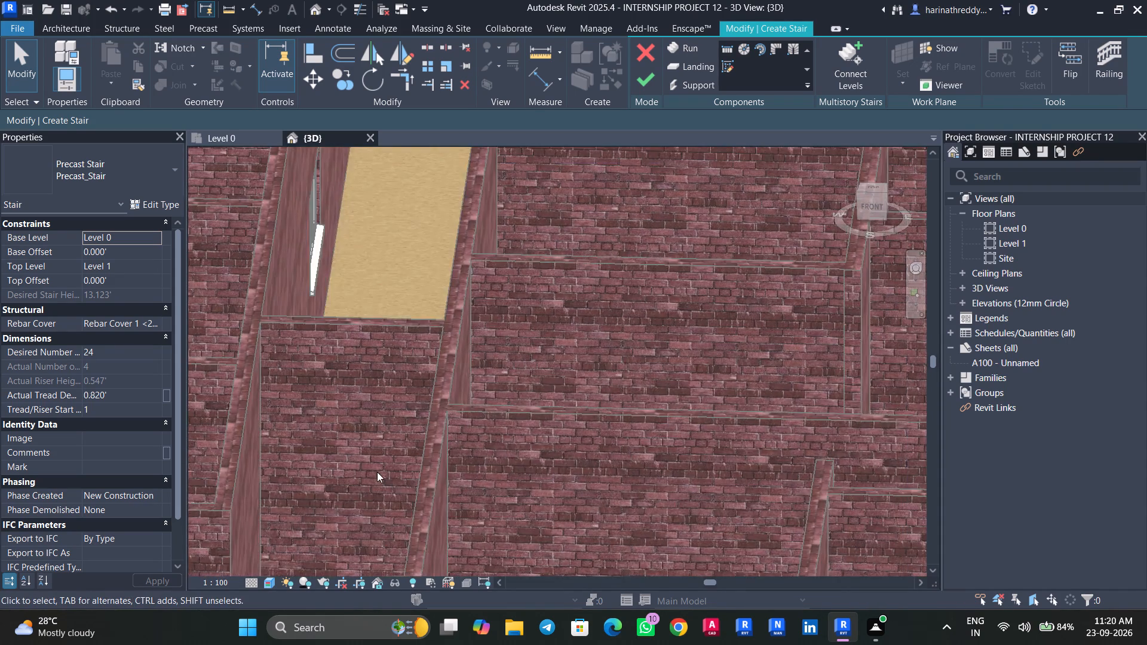
pyautogui.scroll(-6, 377, 472)
pyautogui.scroll(-5, 383, 366)
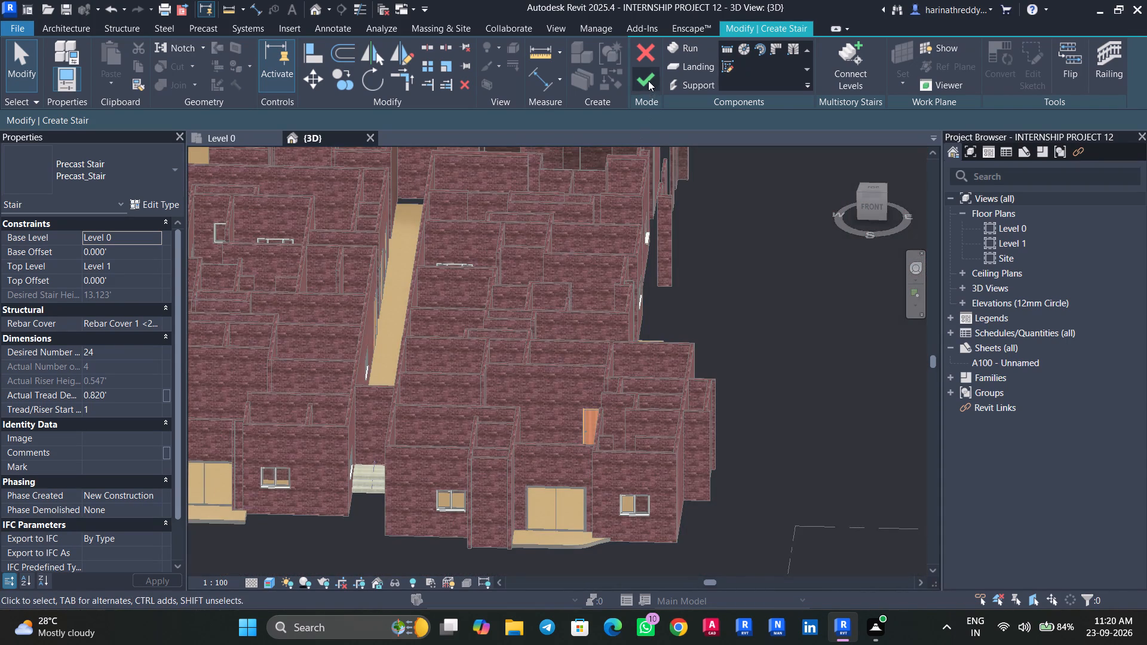
# Finish creating the precast stair.
pyautogui.click(648, 81)
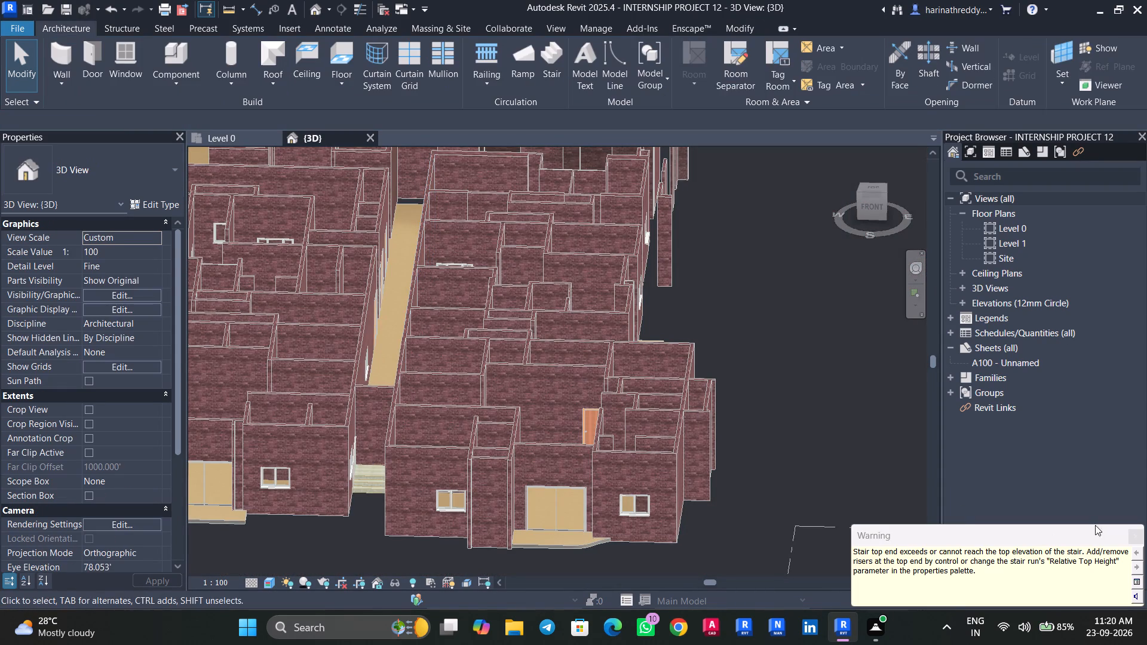
pyautogui.click(1133, 535)
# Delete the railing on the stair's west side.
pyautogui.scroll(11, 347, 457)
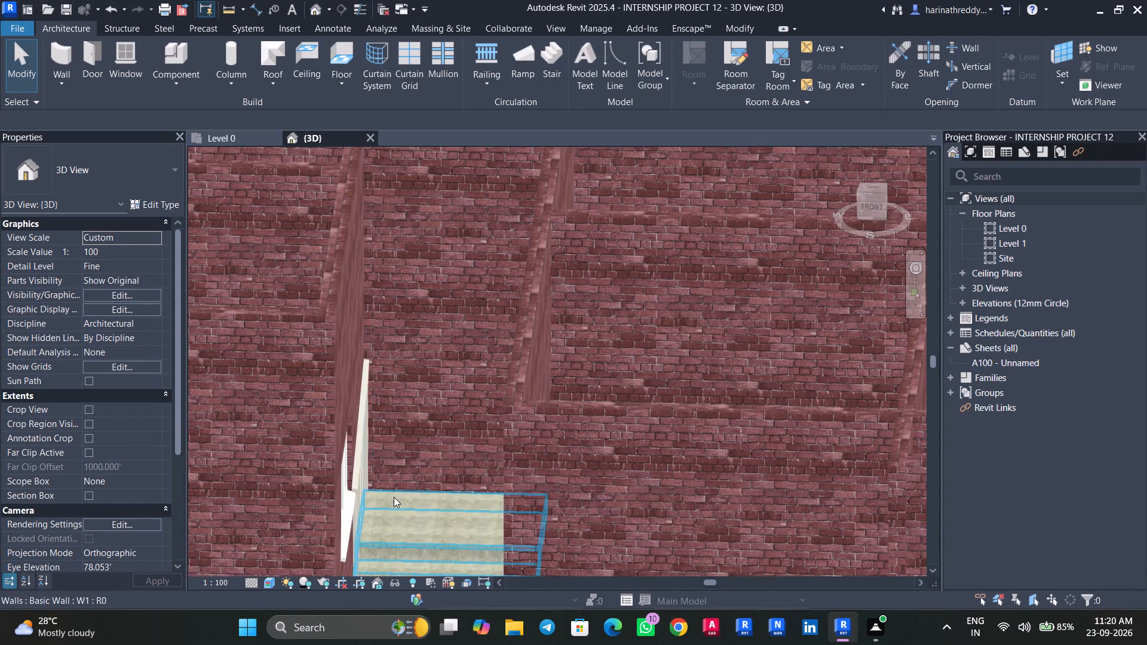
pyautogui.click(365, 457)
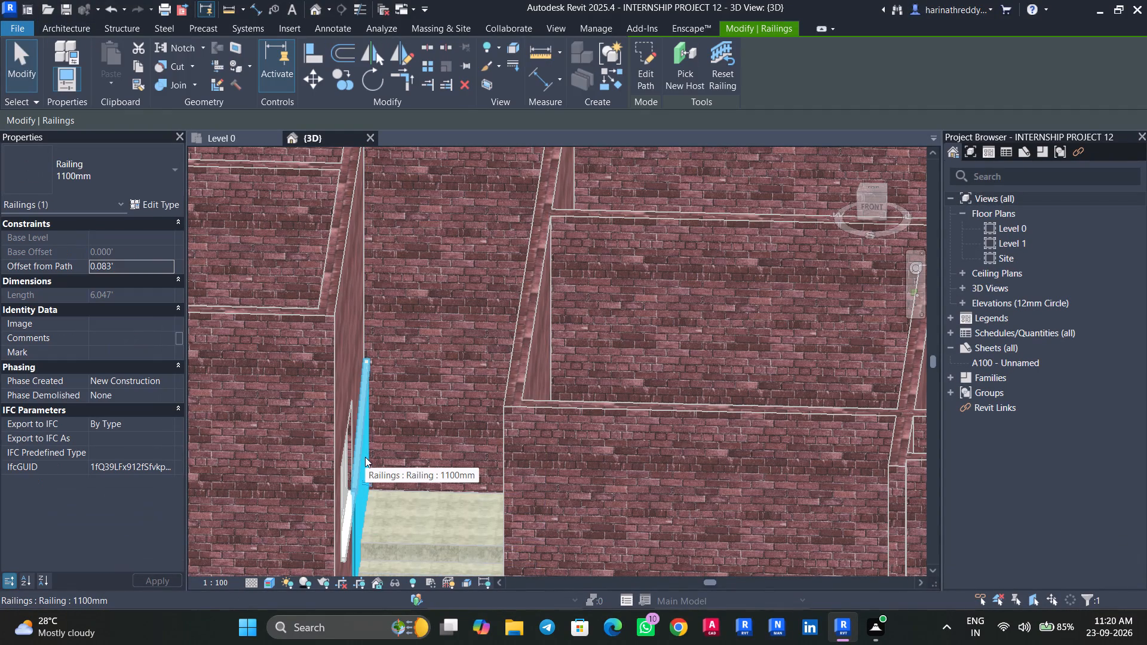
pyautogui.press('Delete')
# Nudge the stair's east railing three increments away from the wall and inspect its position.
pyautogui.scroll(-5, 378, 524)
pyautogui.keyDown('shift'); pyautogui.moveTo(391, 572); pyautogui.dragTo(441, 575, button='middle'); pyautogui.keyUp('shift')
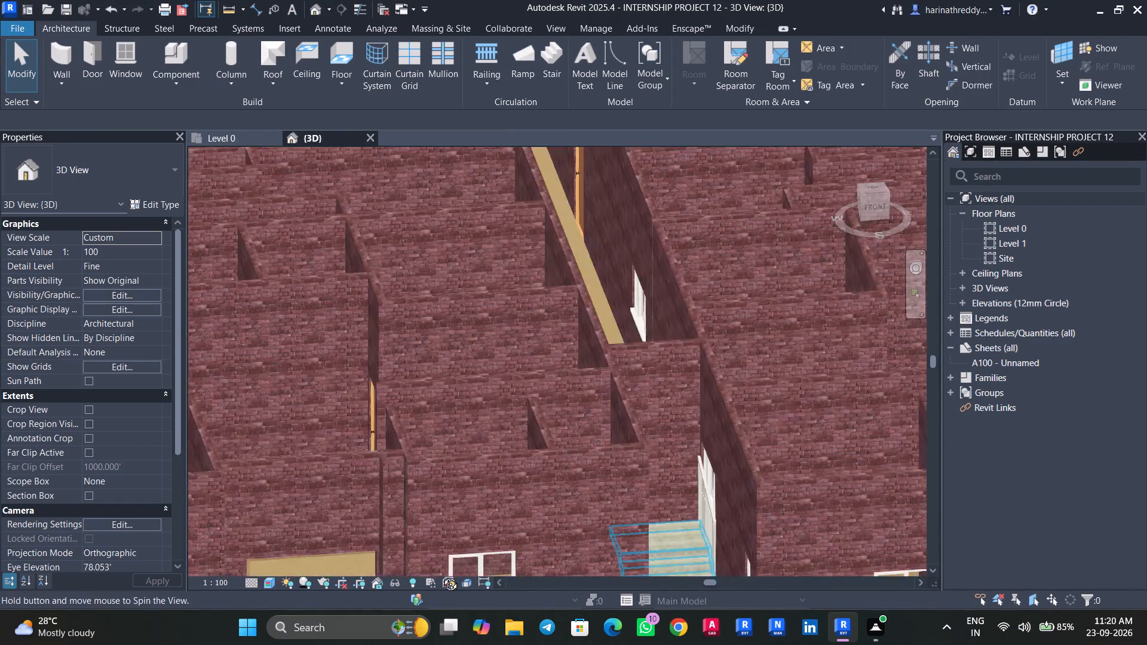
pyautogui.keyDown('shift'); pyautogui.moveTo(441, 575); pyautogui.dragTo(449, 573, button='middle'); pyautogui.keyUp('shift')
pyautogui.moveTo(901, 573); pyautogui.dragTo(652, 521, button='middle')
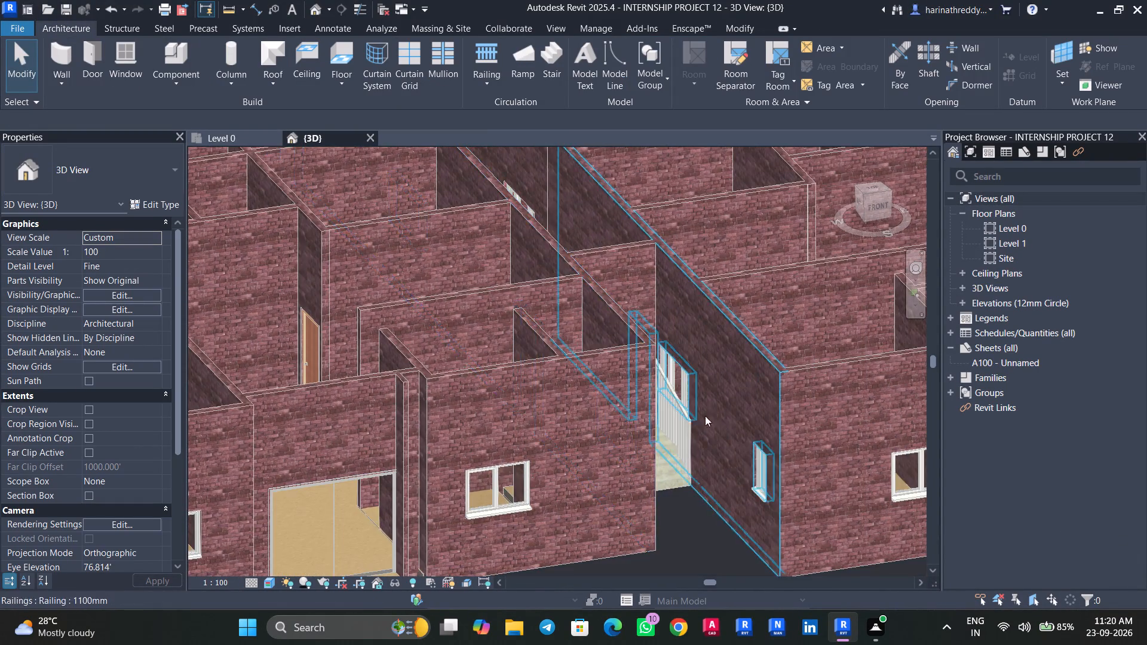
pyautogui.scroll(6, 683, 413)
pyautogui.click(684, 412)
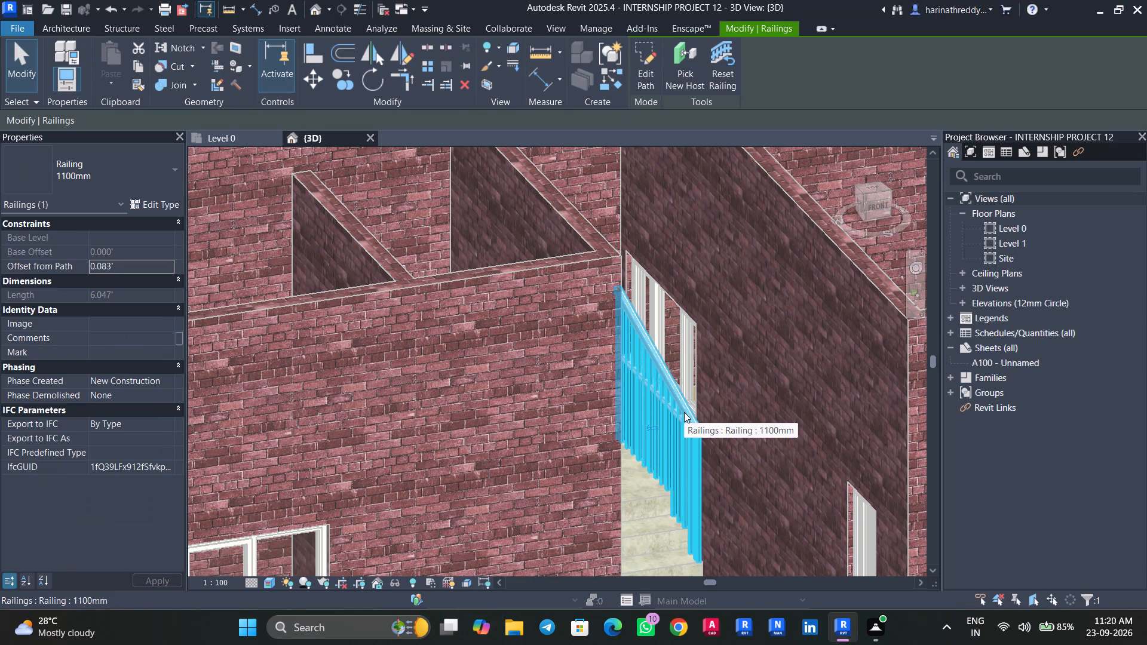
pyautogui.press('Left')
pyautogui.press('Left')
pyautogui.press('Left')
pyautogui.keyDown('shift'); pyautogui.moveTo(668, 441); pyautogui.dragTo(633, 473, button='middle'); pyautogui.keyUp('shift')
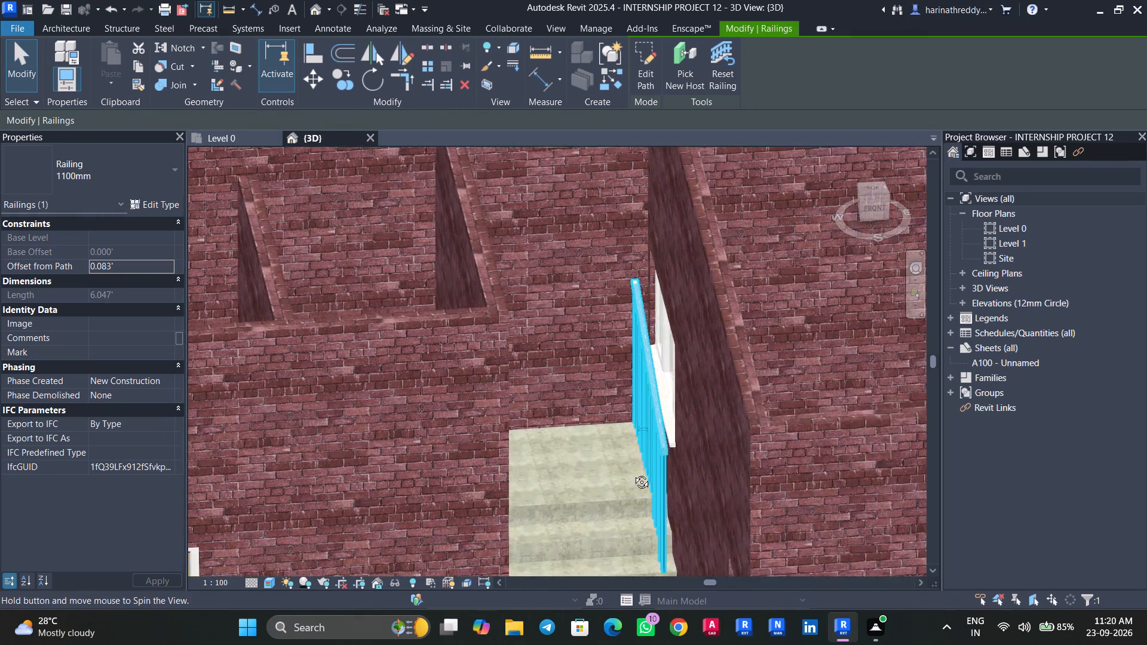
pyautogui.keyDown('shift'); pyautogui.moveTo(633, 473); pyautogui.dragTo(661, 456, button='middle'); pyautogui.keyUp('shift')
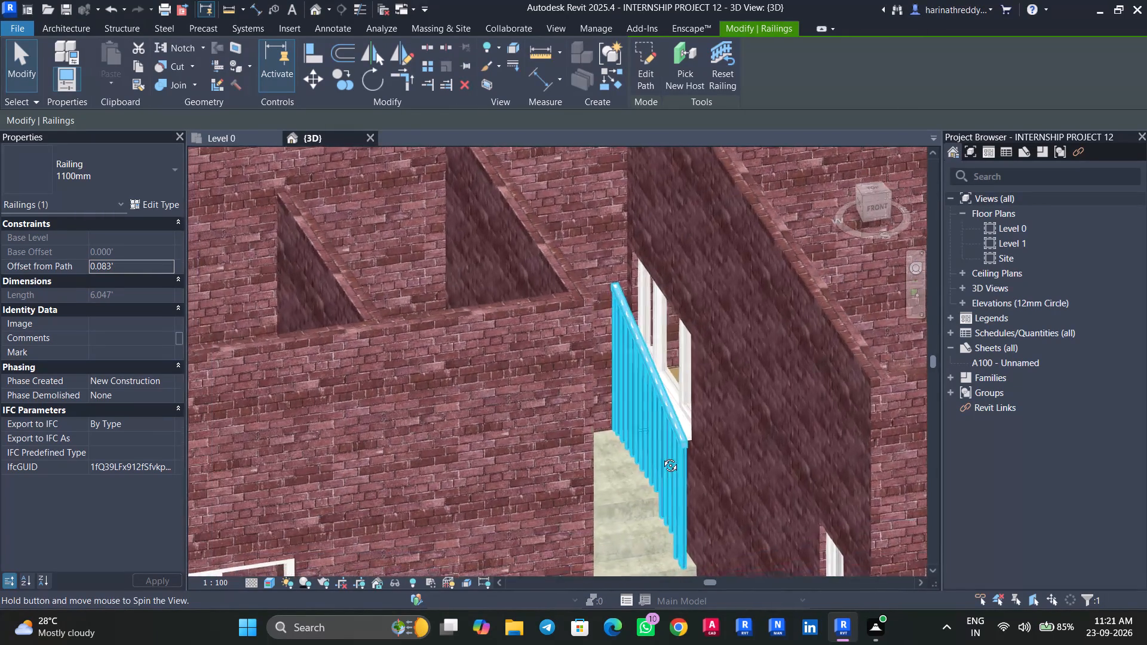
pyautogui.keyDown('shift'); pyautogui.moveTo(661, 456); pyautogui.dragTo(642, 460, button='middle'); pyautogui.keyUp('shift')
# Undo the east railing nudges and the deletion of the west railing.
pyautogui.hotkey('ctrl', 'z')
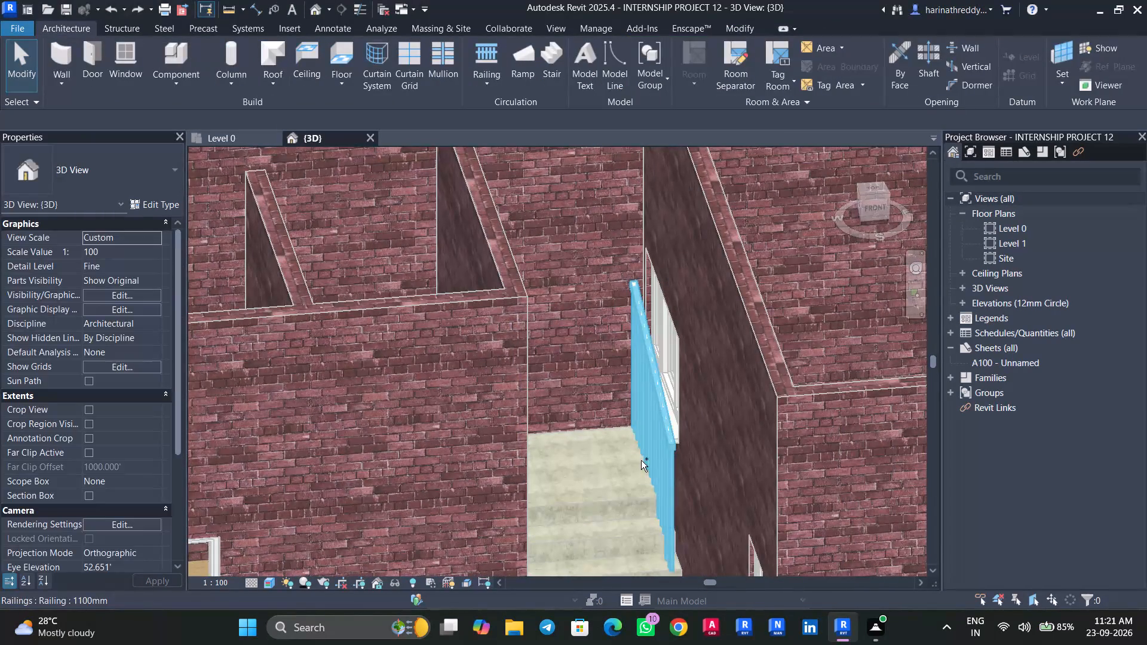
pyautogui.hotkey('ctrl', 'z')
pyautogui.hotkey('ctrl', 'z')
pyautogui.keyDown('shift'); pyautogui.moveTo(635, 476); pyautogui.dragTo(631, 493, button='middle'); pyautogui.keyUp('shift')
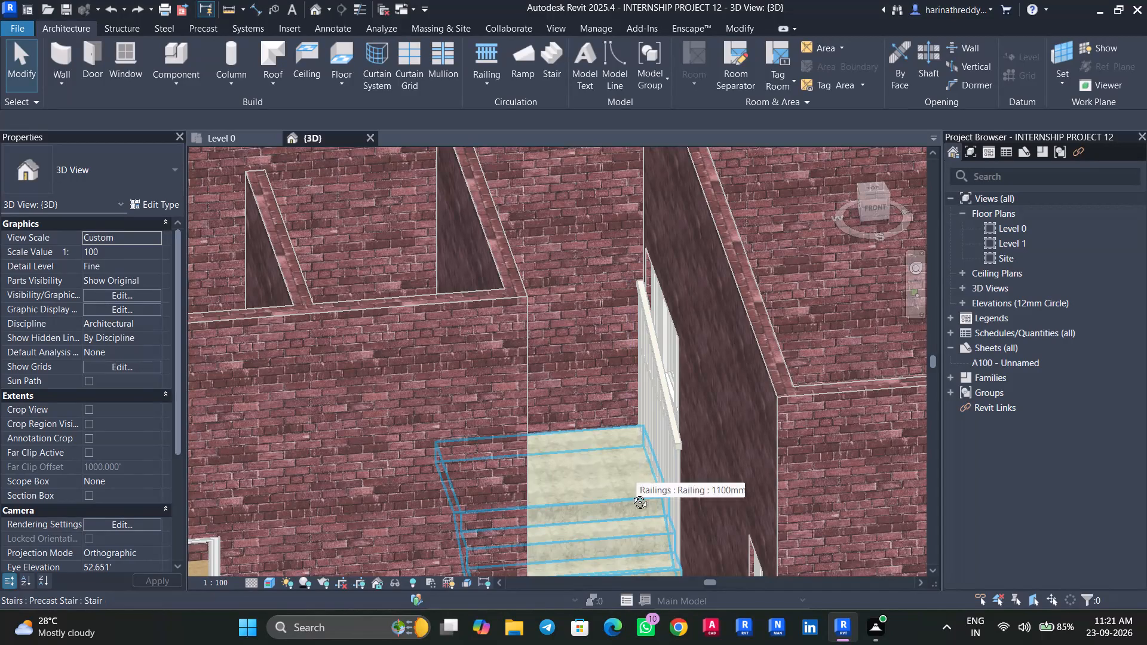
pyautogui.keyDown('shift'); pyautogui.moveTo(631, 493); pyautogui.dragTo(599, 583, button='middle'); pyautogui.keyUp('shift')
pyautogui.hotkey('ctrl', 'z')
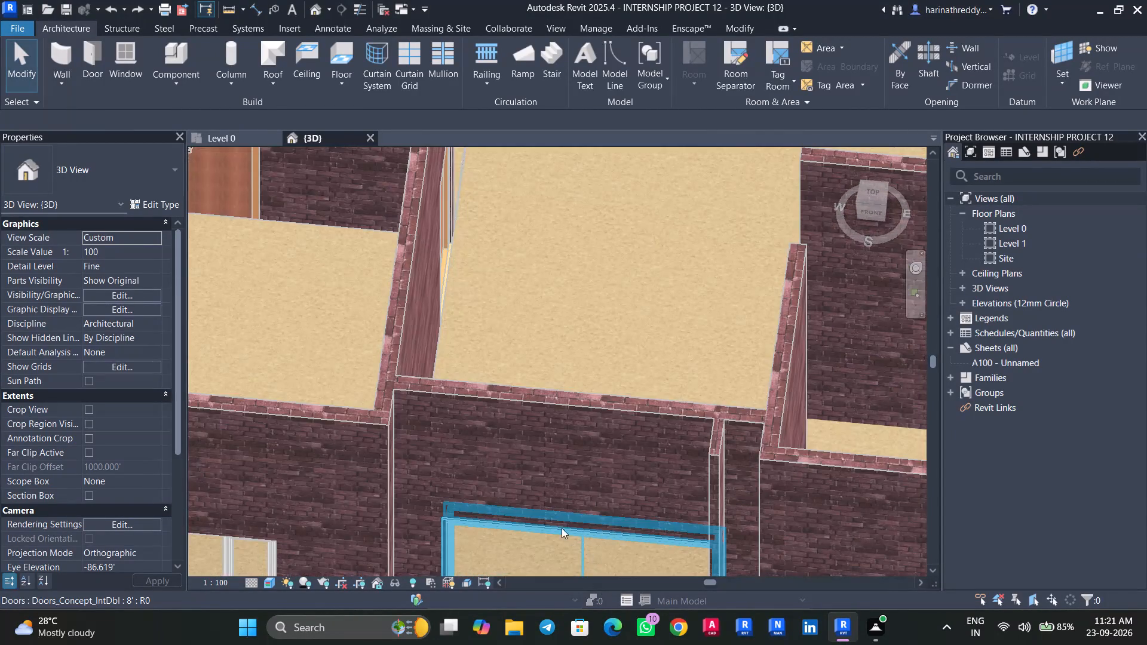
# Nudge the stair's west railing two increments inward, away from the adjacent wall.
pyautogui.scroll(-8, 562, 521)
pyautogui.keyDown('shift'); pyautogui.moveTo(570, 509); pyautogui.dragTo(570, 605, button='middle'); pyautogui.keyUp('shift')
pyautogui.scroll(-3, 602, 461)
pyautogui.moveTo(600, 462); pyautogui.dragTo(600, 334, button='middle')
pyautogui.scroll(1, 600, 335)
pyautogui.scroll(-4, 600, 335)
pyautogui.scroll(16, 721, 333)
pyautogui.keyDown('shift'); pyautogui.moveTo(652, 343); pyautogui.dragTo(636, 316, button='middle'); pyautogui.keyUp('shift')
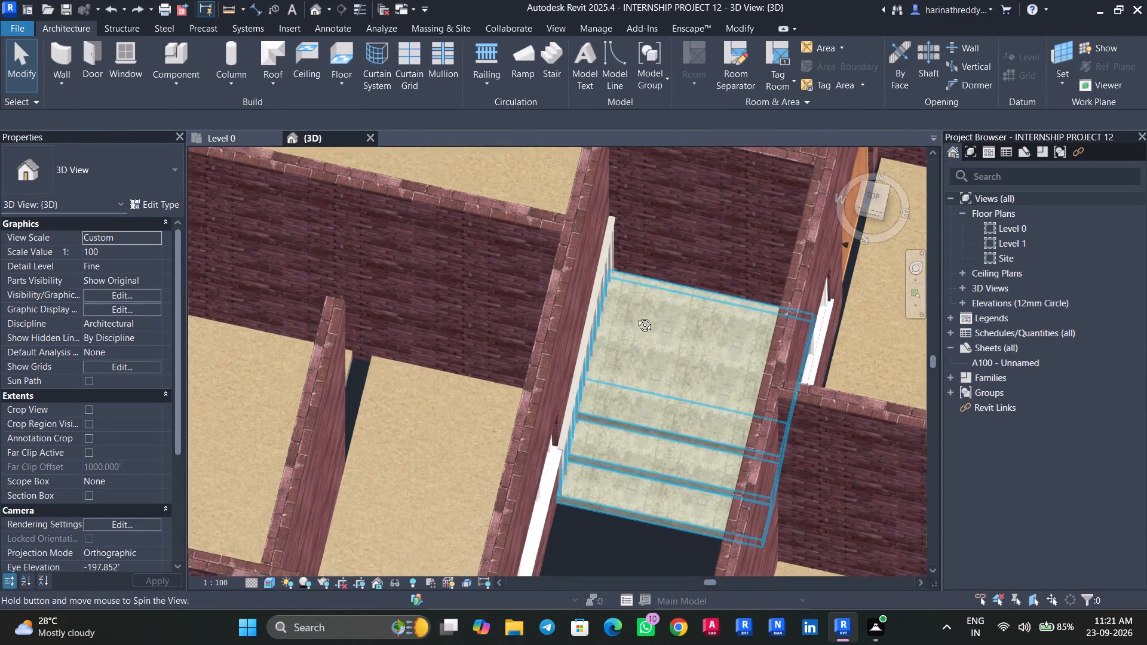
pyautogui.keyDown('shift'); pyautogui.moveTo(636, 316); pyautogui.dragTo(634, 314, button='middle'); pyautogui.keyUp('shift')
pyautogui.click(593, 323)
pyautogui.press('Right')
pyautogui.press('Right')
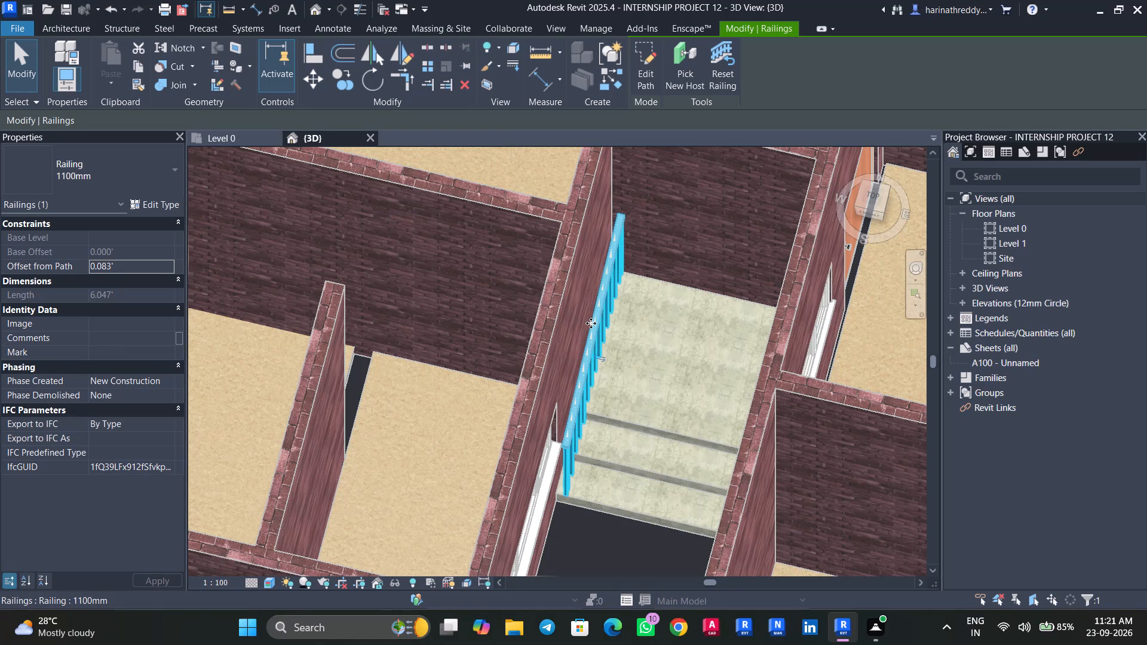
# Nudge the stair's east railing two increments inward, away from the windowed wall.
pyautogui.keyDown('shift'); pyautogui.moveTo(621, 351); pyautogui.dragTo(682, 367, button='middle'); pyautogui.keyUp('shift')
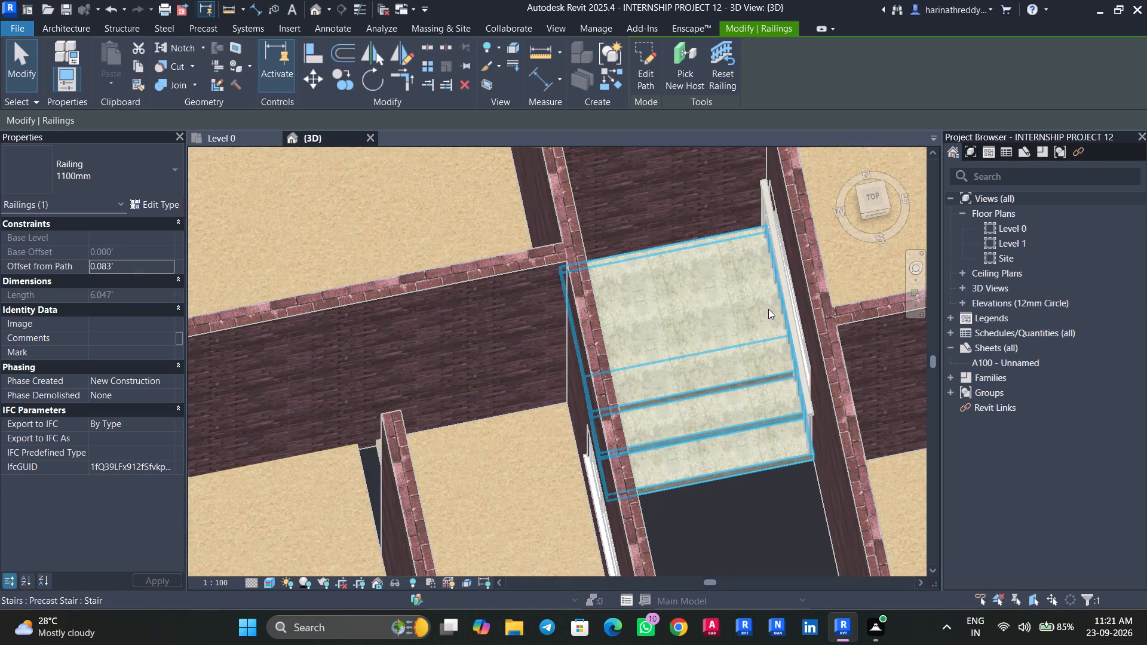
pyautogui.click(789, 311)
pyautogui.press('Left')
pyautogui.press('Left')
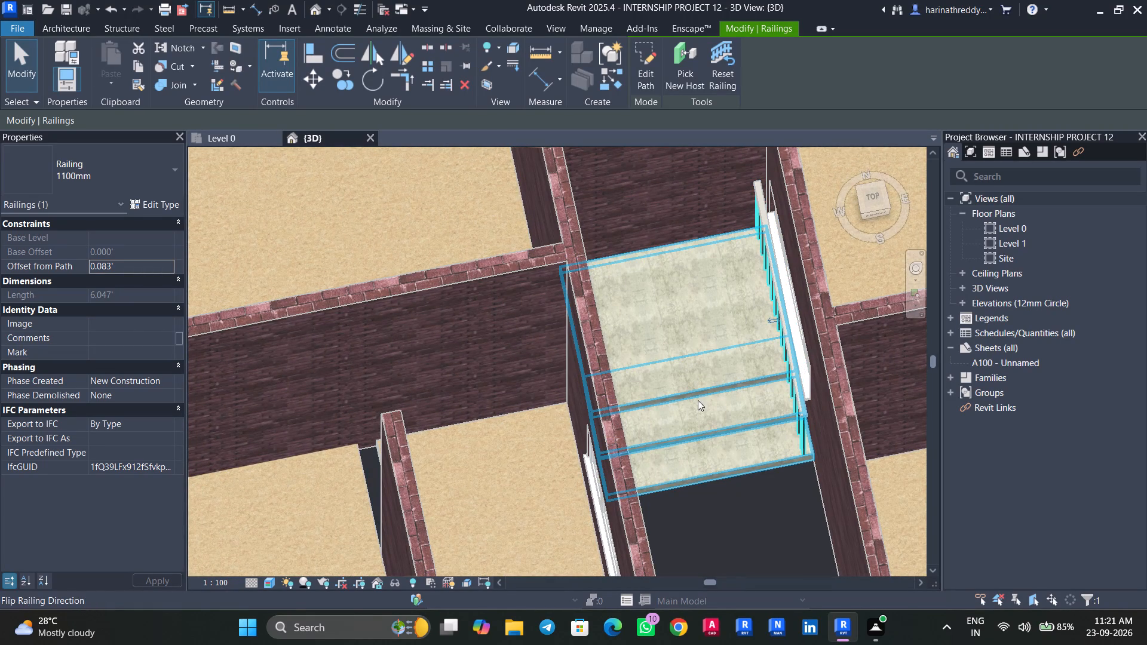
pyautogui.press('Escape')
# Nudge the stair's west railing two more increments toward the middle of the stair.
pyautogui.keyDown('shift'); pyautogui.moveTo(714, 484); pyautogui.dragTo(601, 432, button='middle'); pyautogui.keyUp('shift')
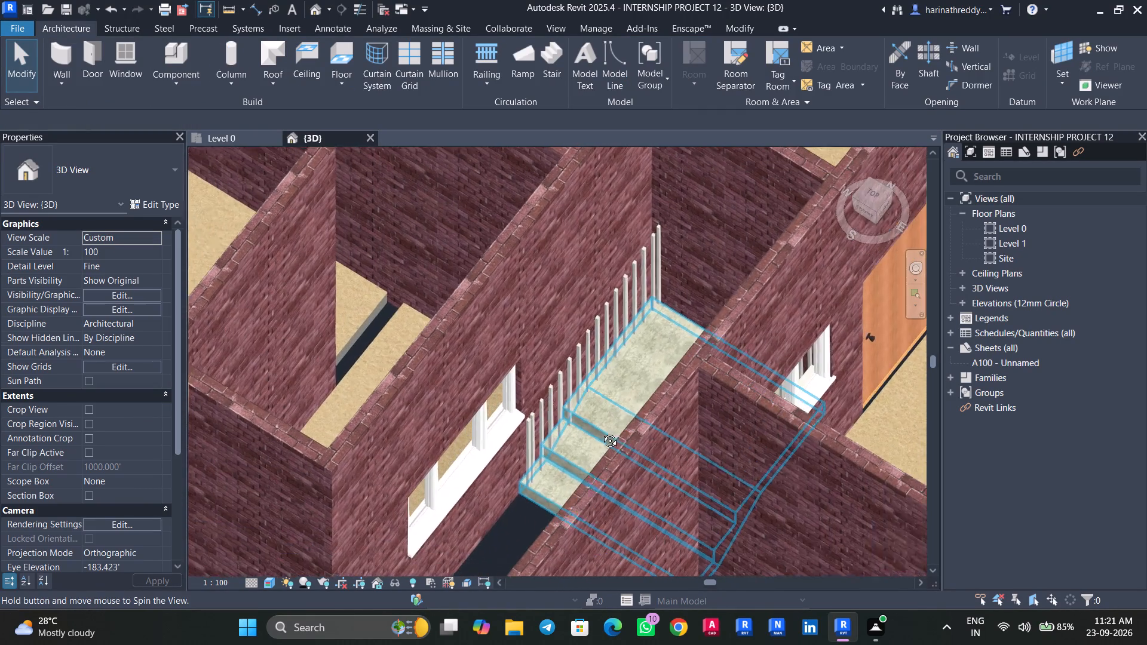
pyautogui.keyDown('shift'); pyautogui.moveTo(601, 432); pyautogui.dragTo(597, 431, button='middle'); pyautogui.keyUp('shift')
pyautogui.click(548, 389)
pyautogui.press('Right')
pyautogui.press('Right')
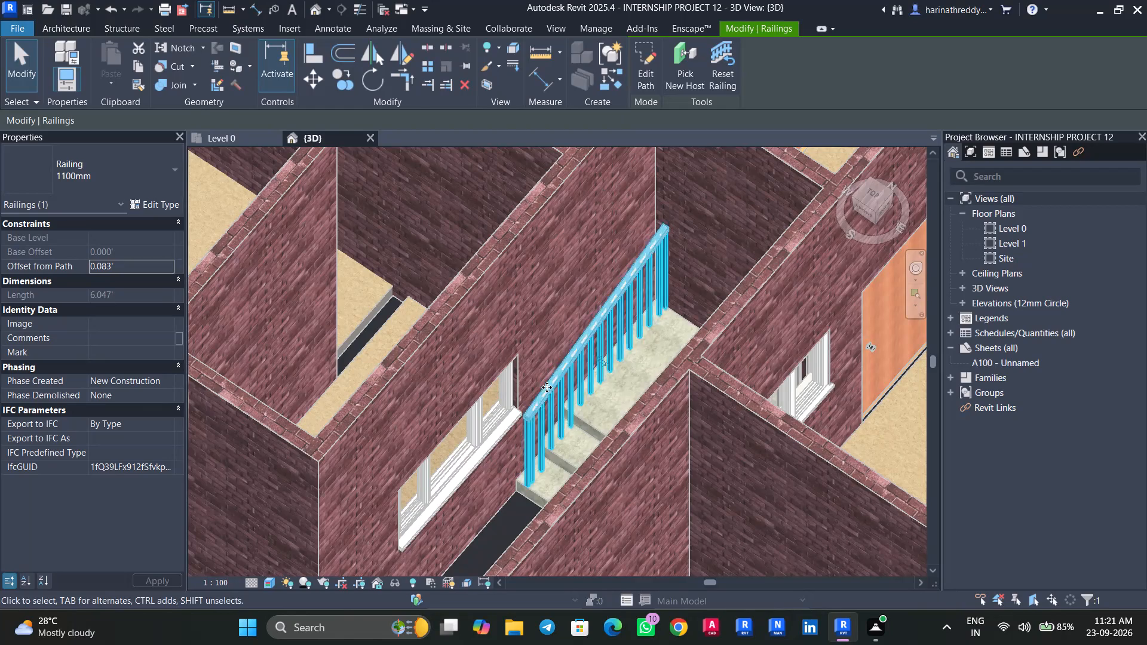
# Delete both the west and east 1100mm railings from the precast stair.
pyautogui.scroll(-3, 657, 407)
pyautogui.keyDown('shift'); pyautogui.moveTo(592, 471); pyautogui.dragTo(670, 518, button='middle'); pyautogui.keyUp('shift')
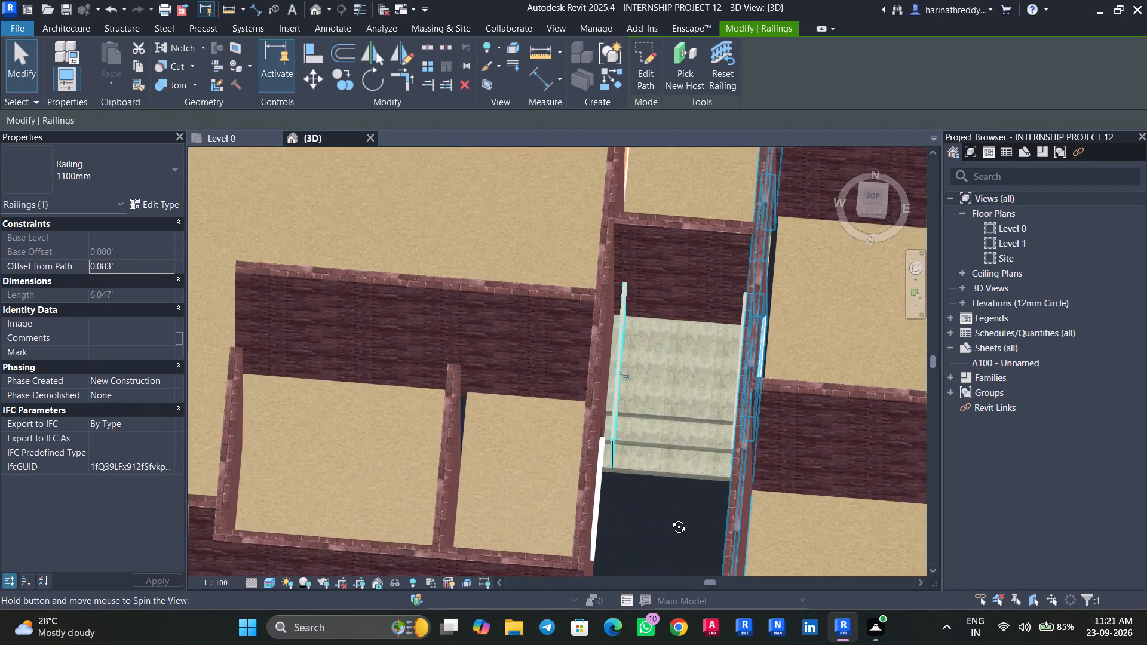
pyautogui.keyDown('shift'); pyautogui.moveTo(670, 518); pyautogui.dragTo(696, 484, button='middle'); pyautogui.keyUp('shift')
pyautogui.keyDown('shift'); pyautogui.moveTo(663, 441); pyautogui.dragTo(632, 462, button='middle'); pyautogui.keyUp('shift')
pyautogui.click(612, 416)
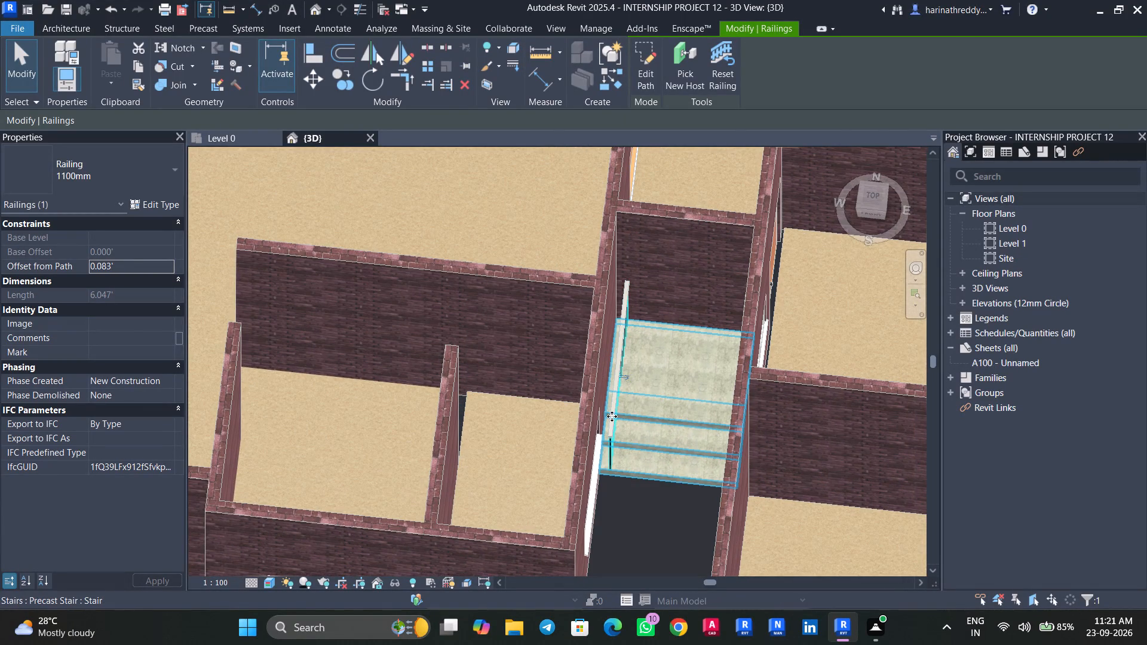
pyautogui.press('Delete')
pyautogui.keyDown('shift'); pyautogui.moveTo(665, 456); pyautogui.dragTo(732, 458, button='middle'); pyautogui.keyUp('shift')
pyautogui.click(743, 376)
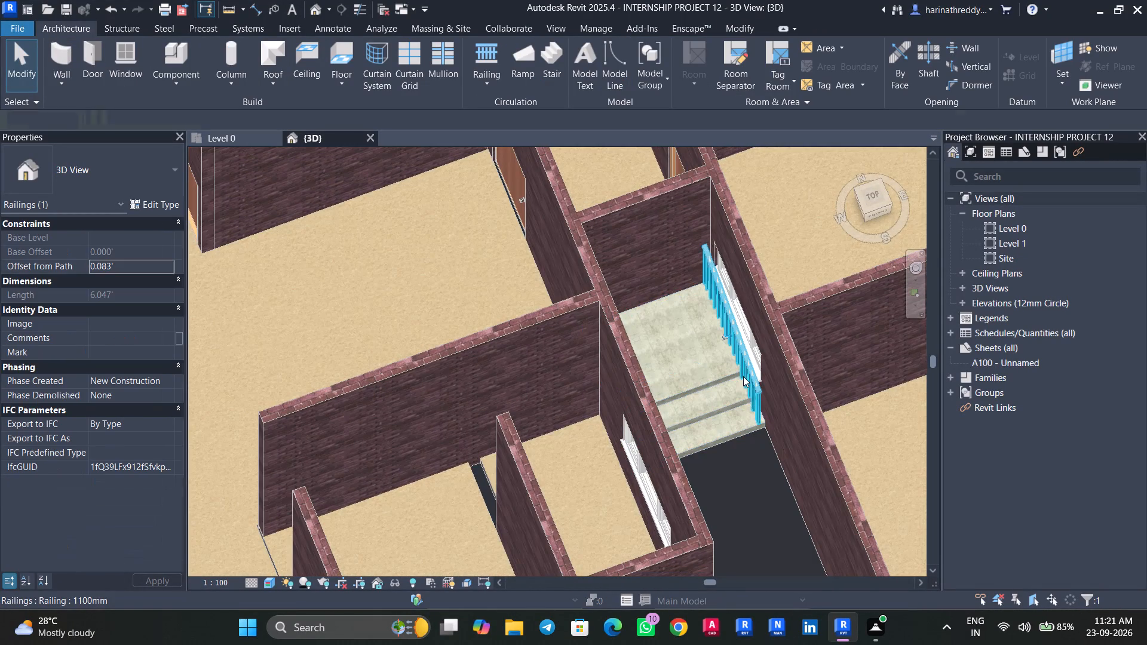
pyautogui.press('Delete')
# In the Level 0 plan, set the plan image's draw layer to Foreground.
pyautogui.click(226, 142)
pyautogui.scroll(-3, 447, 371)
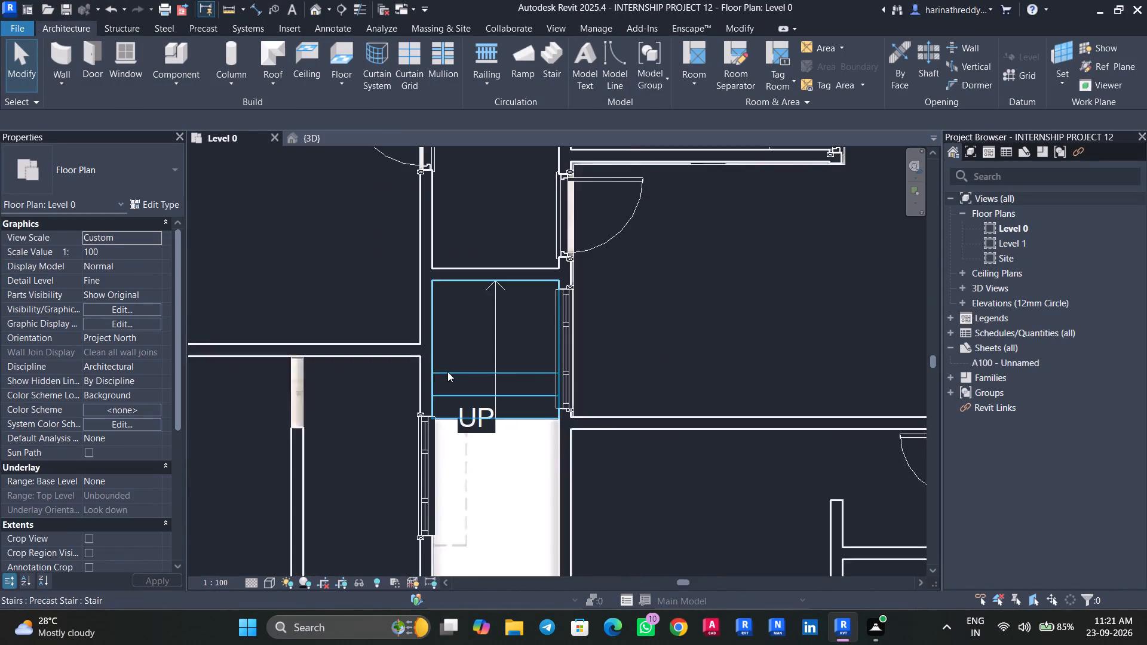
pyautogui.scroll(-11, 447, 371)
pyautogui.scroll(1, 446, 370)
pyautogui.click(397, 517)
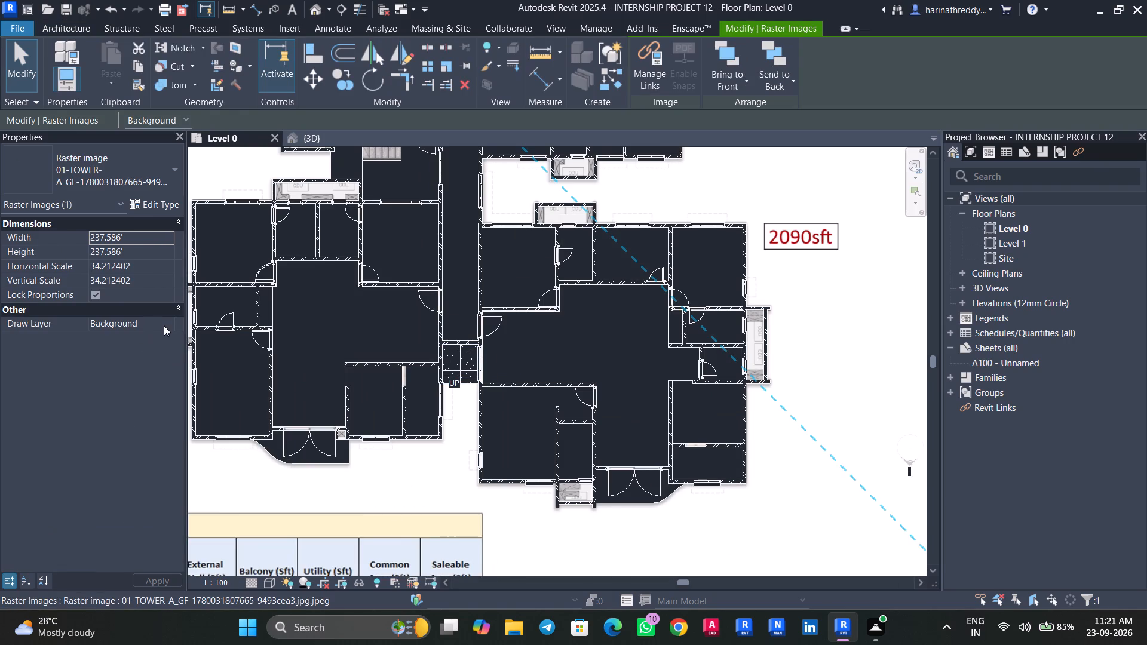
pyautogui.click(164, 325)
pyautogui.click(146, 348)
# Place a 3.75' Doors_IntSgl door in the short wall at the corridor end, at the head of the stair.
pyautogui.scroll(4, 441, 434)
pyautogui.moveTo(450, 415); pyautogui.dragTo(442, 500, button='middle')
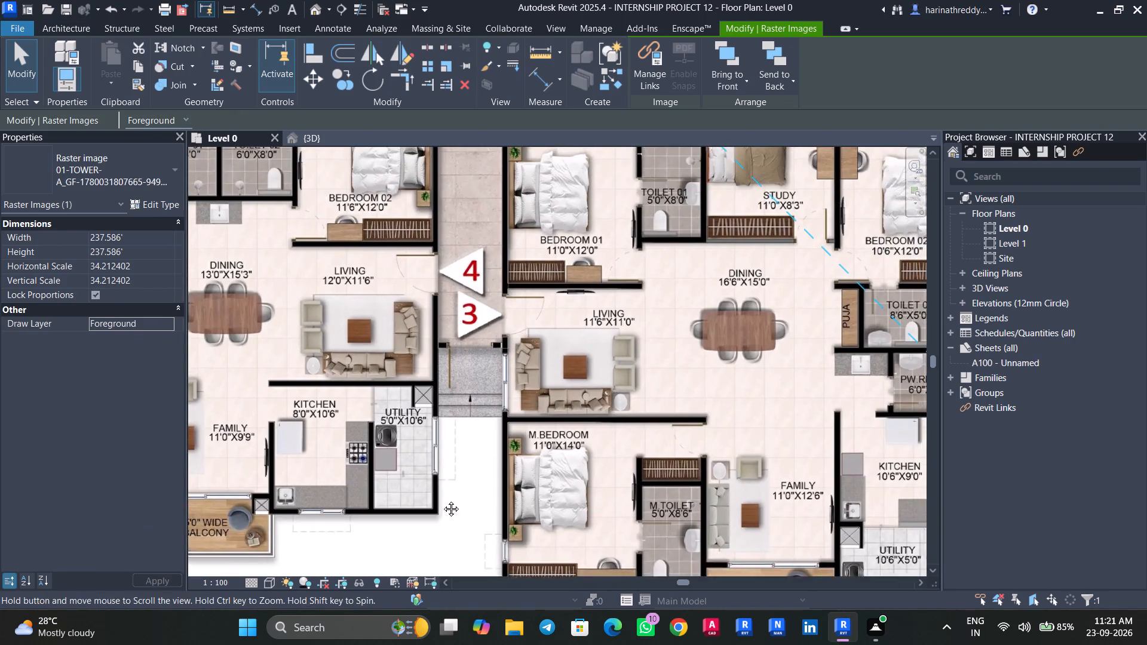
pyautogui.moveTo(442, 500); pyautogui.dragTo(442, 502, button='middle')
pyautogui.scroll(10, 467, 373)
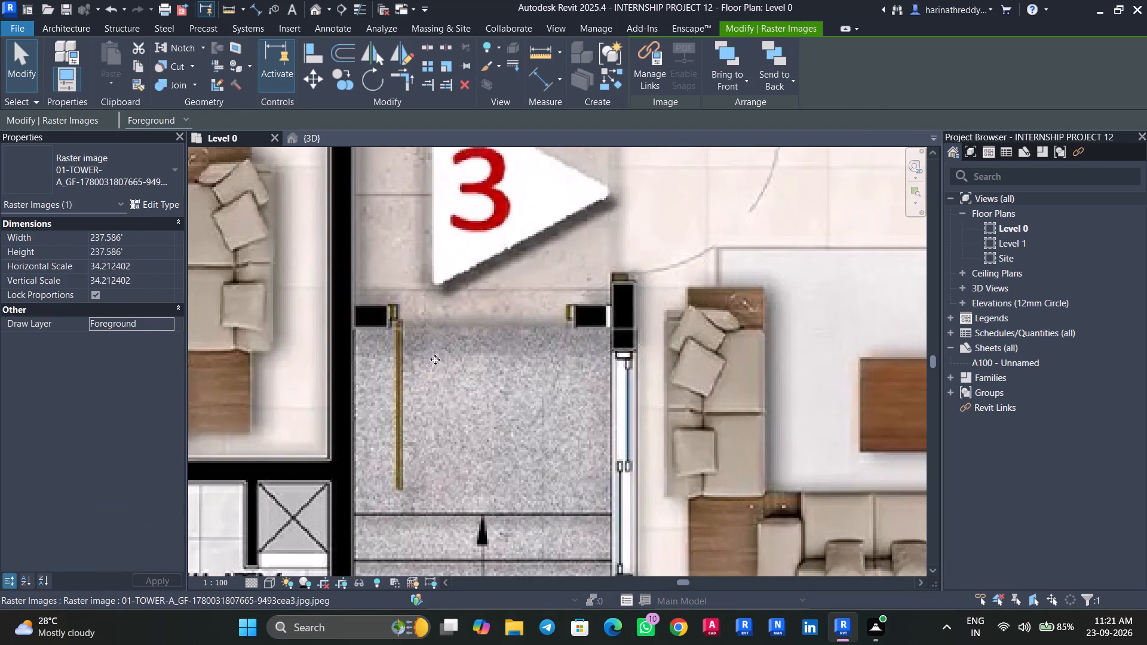
pyautogui.scroll(-6, 435, 360)
pyautogui.press('d')
pyautogui.press('r')
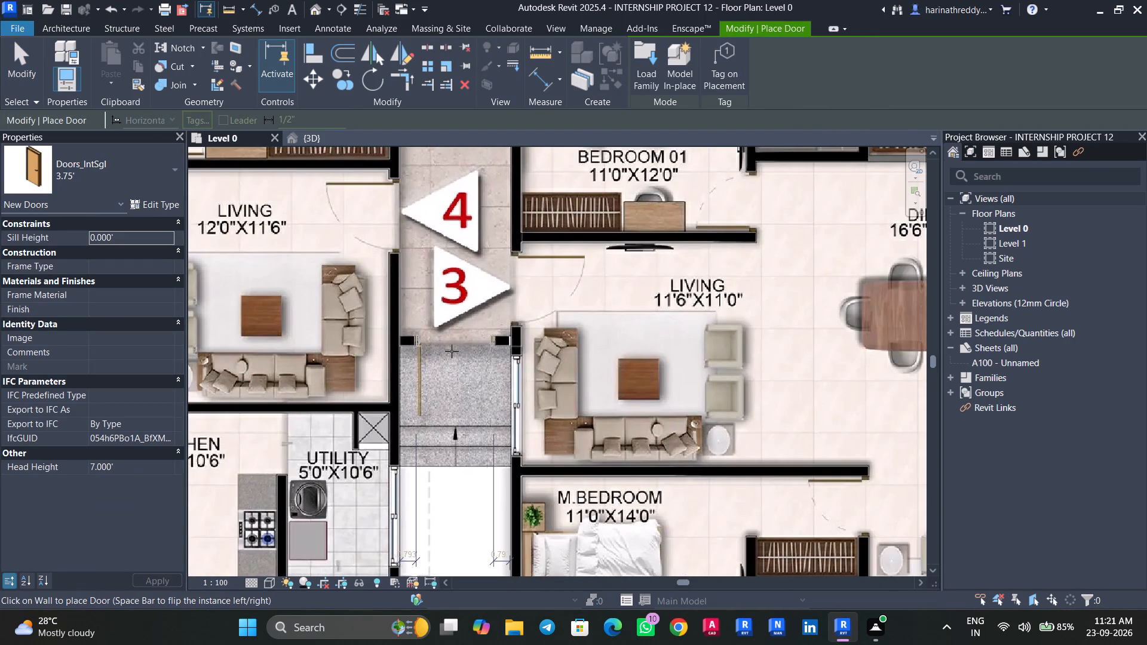
pyautogui.press('space')
pyautogui.scroll(4, 452, 352)
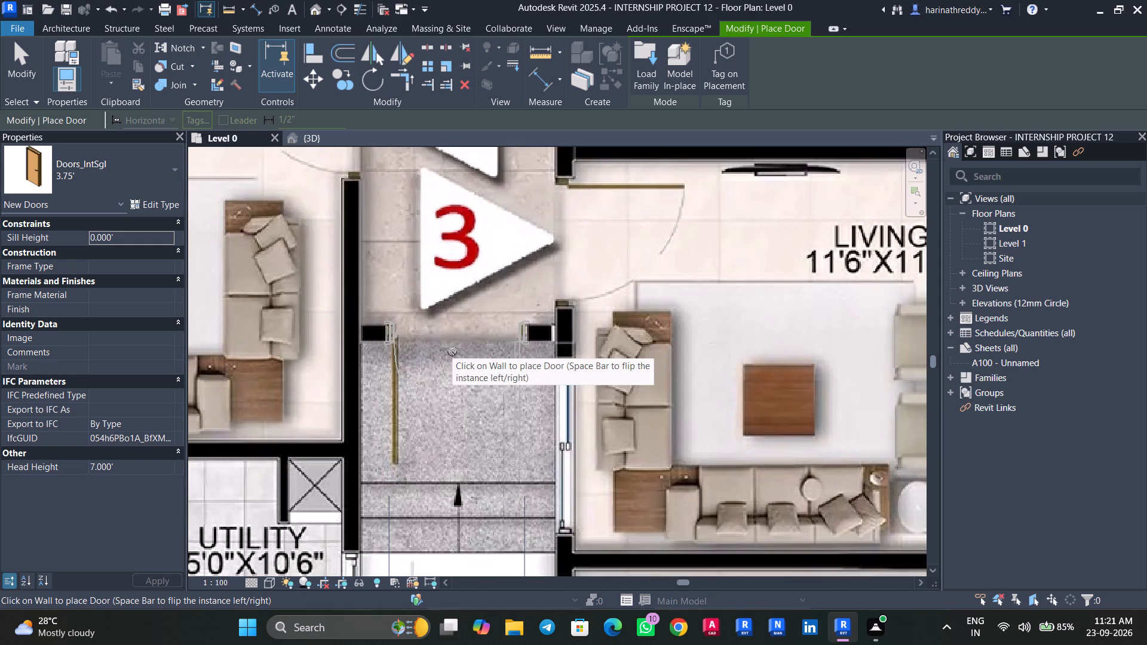
pyautogui.press('space')
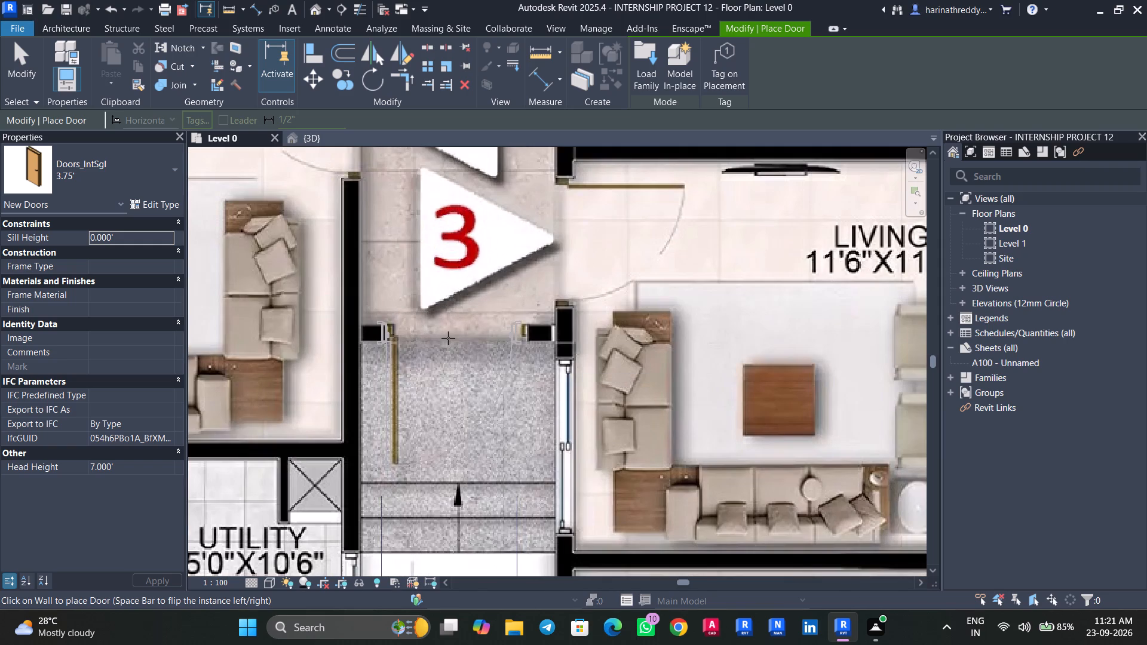
pyautogui.click(78, 125)
pyautogui.click(82, 170)
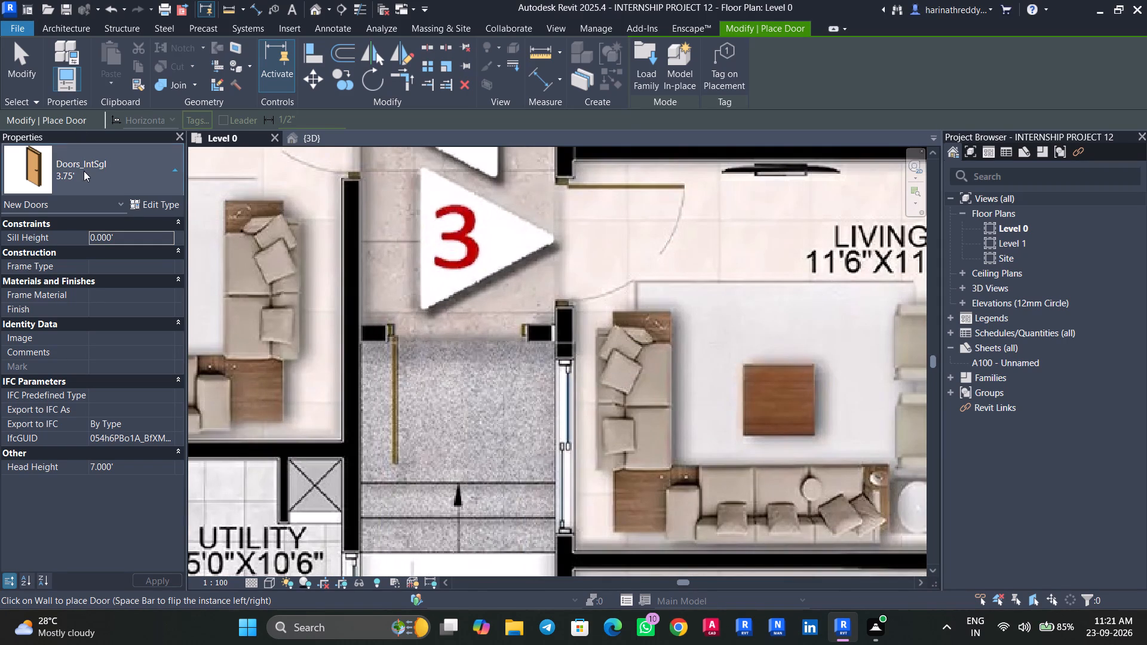
pyautogui.scroll(-3, 103, 369)
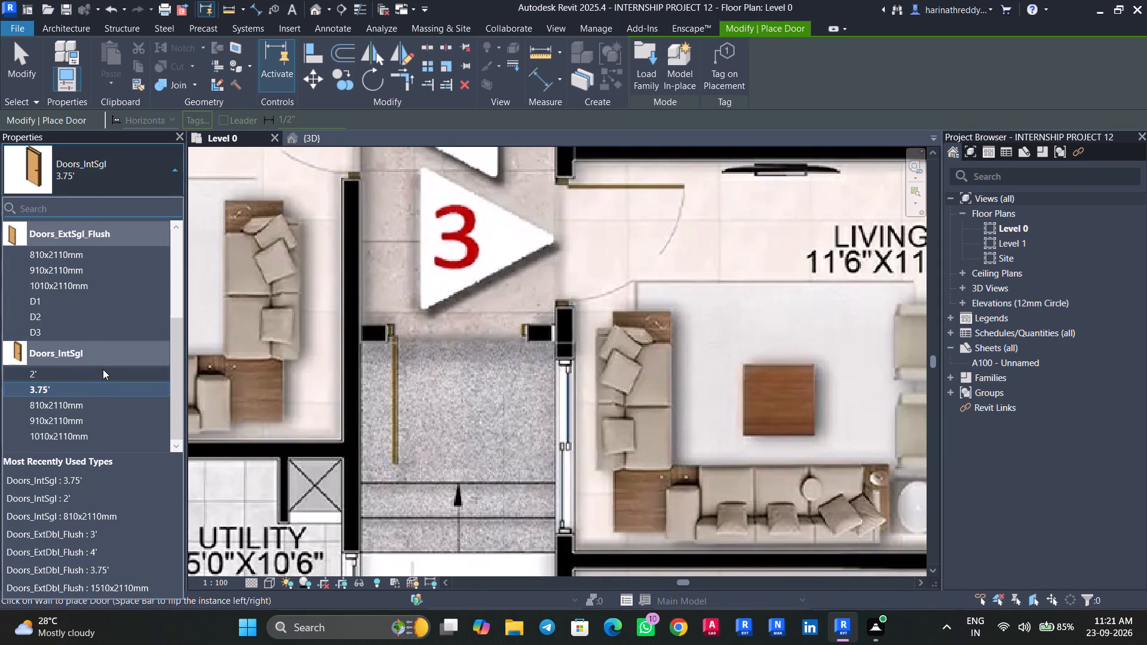
pyautogui.scroll(7, 103, 369)
pyautogui.scroll(-8, 103, 369)
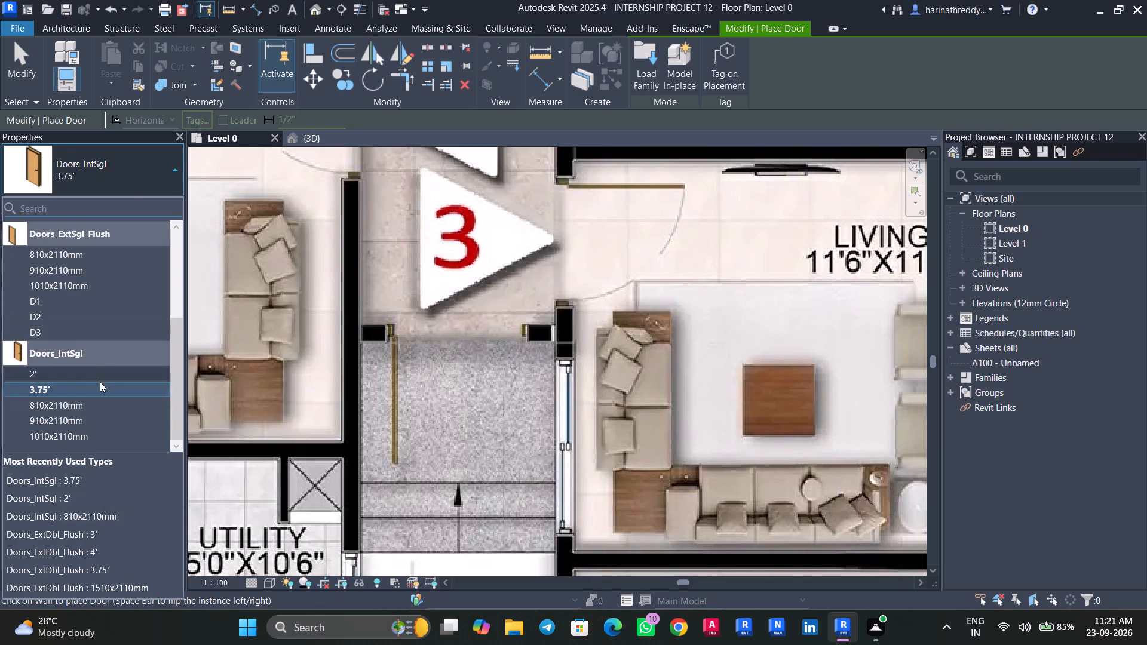
pyautogui.click(100, 382)
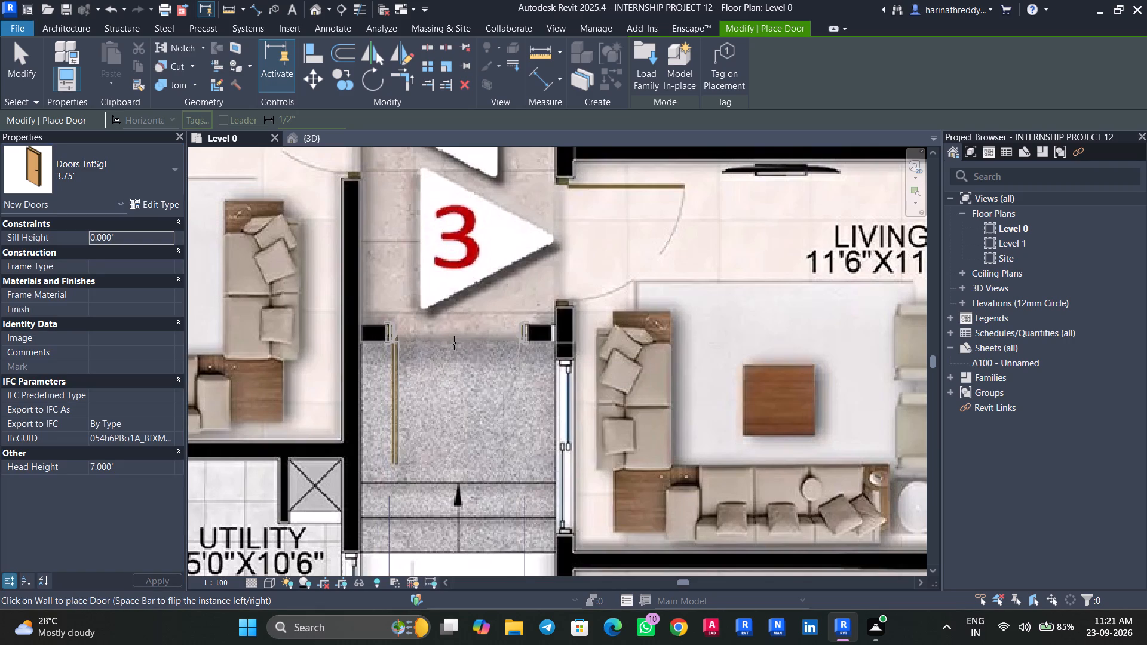
pyautogui.click(454, 343)
pyautogui.press('Escape')
pyautogui.press('Escape')
pyautogui.press('Escape')
pyautogui.press('Escape')
# Examine the new corridor-end door and the precast stair in the 3D view, facing them from the front.
pyautogui.click(340, 136)
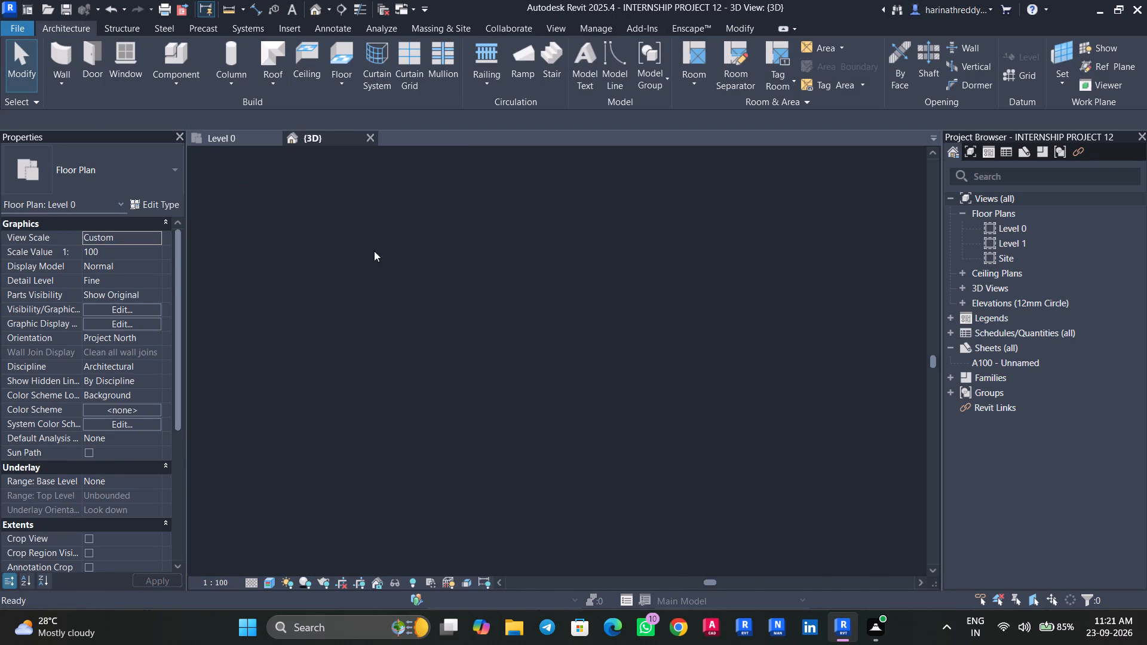
pyautogui.scroll(-6, 550, 438)
pyautogui.keyDown('shift'); pyautogui.moveTo(652, 530); pyautogui.dragTo(633, 475, button='middle'); pyautogui.keyUp('shift')
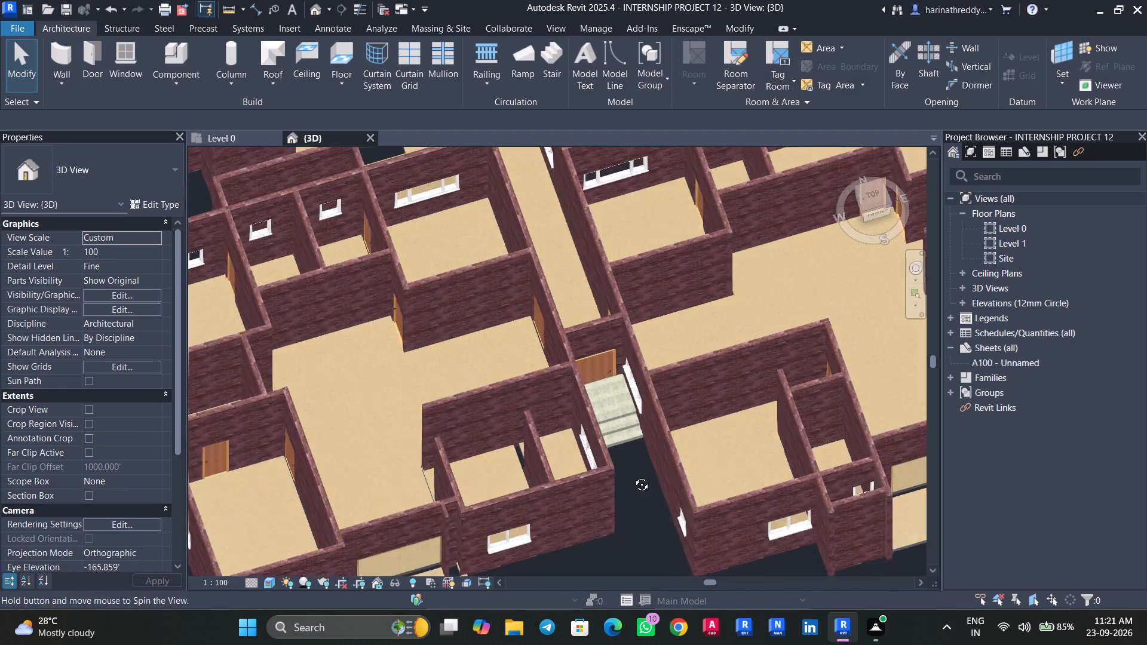
pyautogui.keyDown('shift'); pyautogui.moveTo(633, 475); pyautogui.dragTo(605, 348, button='middle'); pyautogui.keyUp('shift')
pyautogui.keyDown('shift'); pyautogui.scroll(1, 605, 348); pyautogui.keyUp('shift')
pyautogui.click(600, 375)
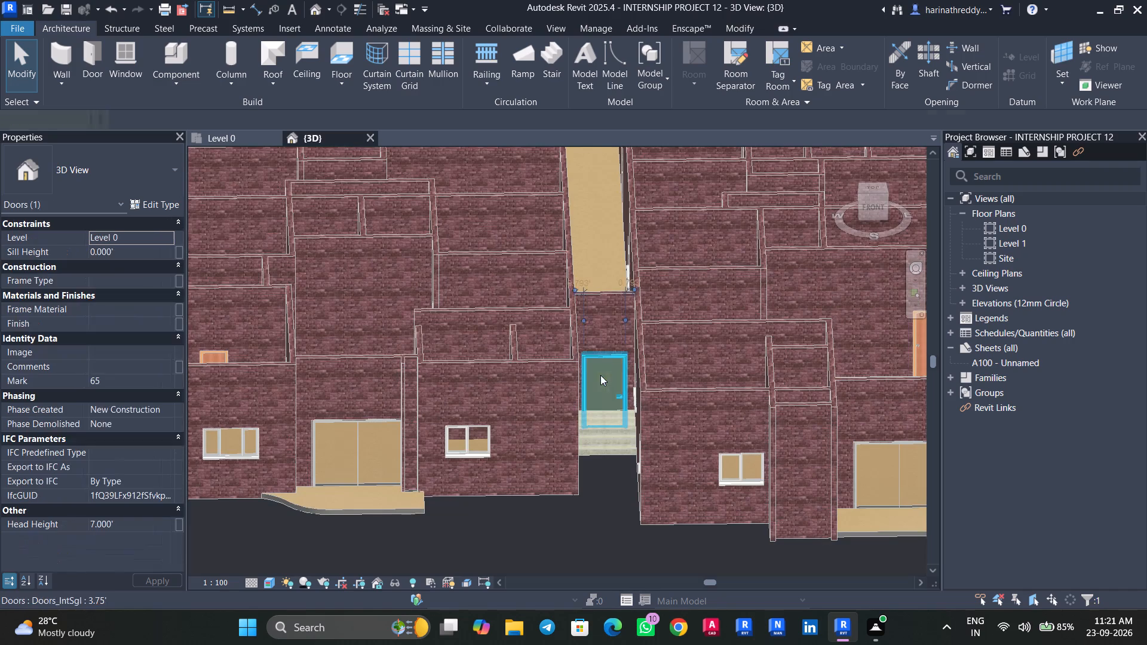
pyautogui.click(871, 209)
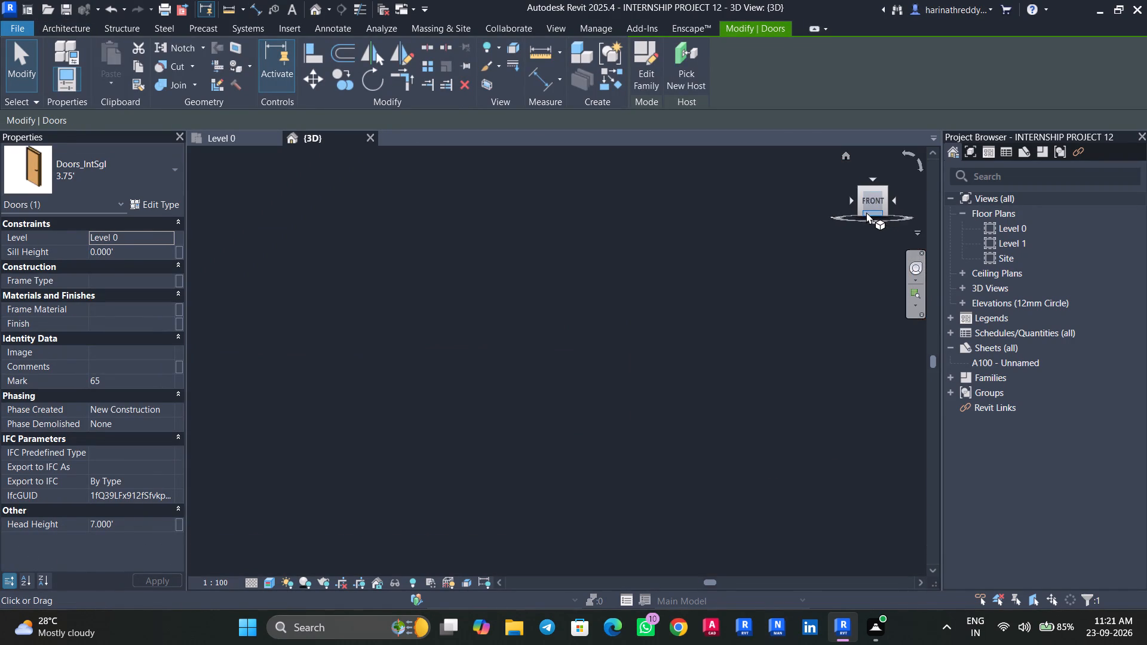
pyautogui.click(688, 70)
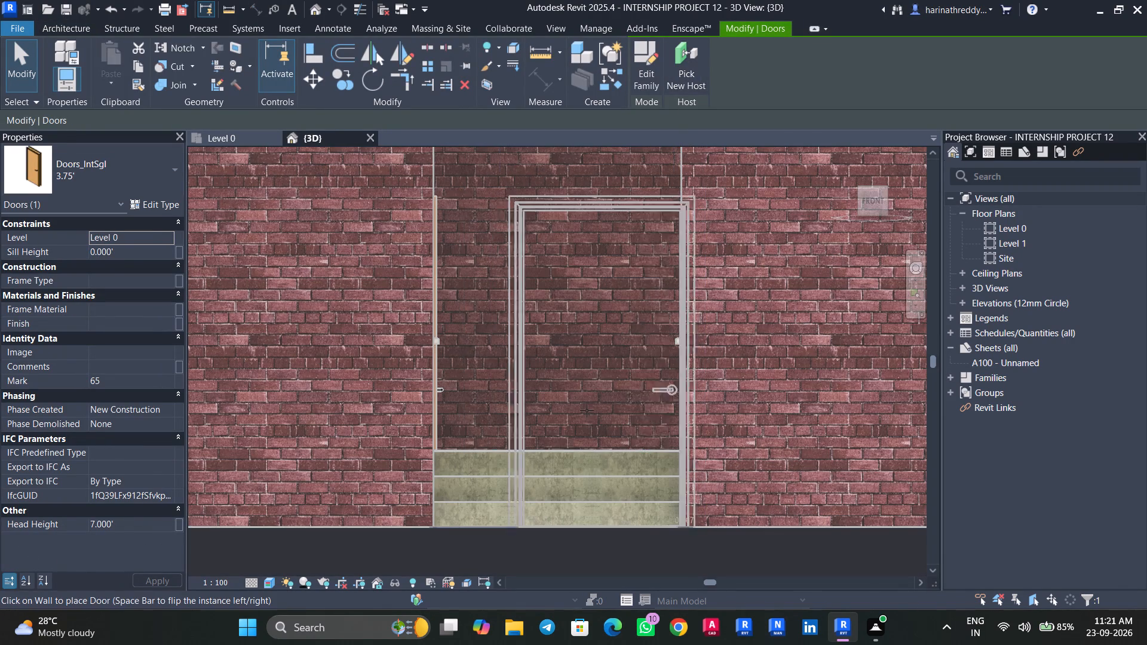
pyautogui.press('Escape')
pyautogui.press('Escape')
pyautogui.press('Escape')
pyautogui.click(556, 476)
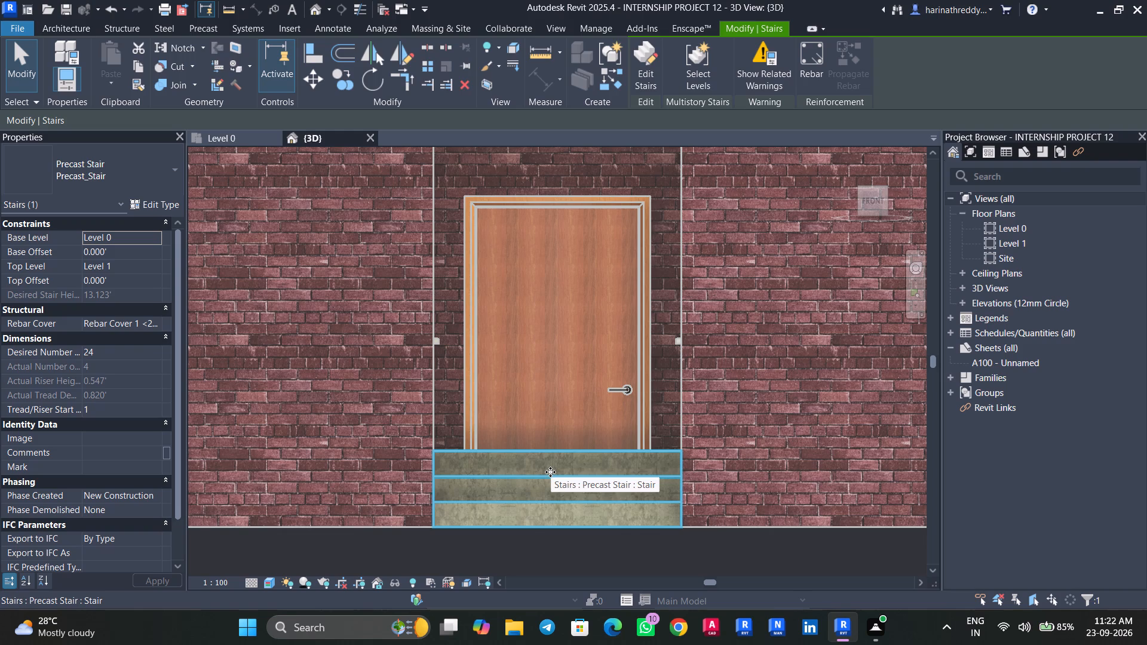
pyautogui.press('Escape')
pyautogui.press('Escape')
# Nudge the corridor-end door up to a sill height of 1.667' so its bottom meets the top of the stair.
pyautogui.click(553, 375)
pyautogui.press('Up')
pyautogui.press('Up')
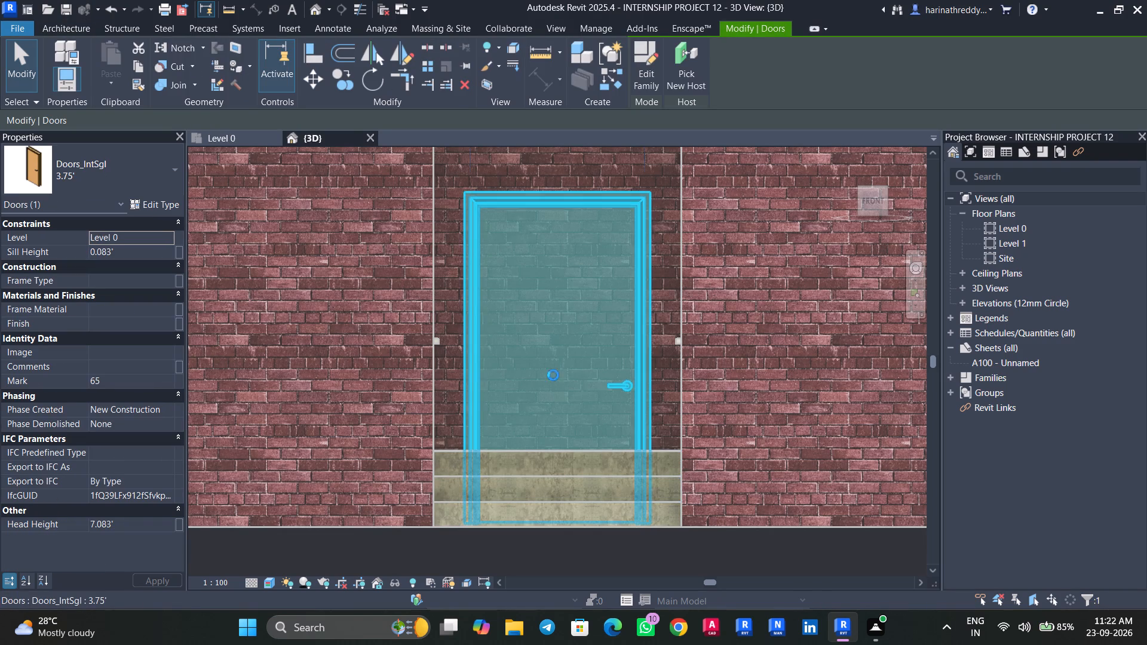
pyautogui.press('Up')
pyautogui.press('Up')
pyautogui.press('Up')
pyautogui.press('Up')
pyautogui.press('Up')
pyautogui.press('Up')
pyautogui.press('Up')
pyautogui.press('Up')
pyautogui.press('Up')
pyautogui.press('Up')
pyautogui.press('Up')
pyautogui.press('Up')
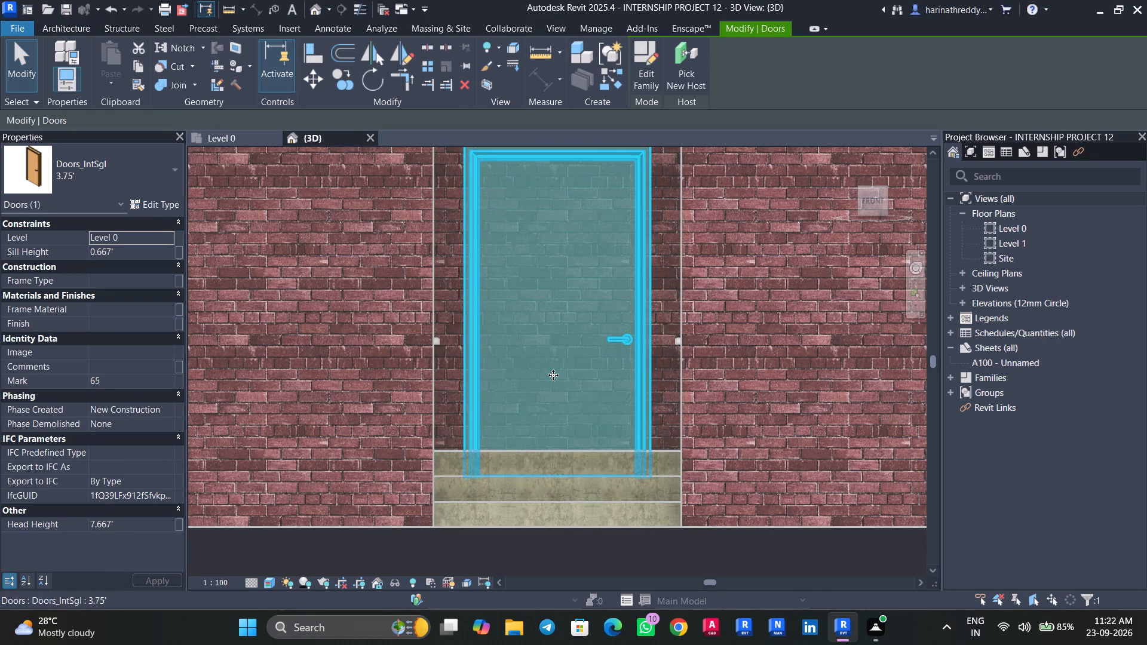
pyautogui.press('Up')
pyautogui.press('Up')
pyautogui.press('Up')
pyautogui.press('Up')
pyautogui.press('Up')
pyautogui.press('Up')
pyautogui.press('Up')
pyautogui.press('Down')
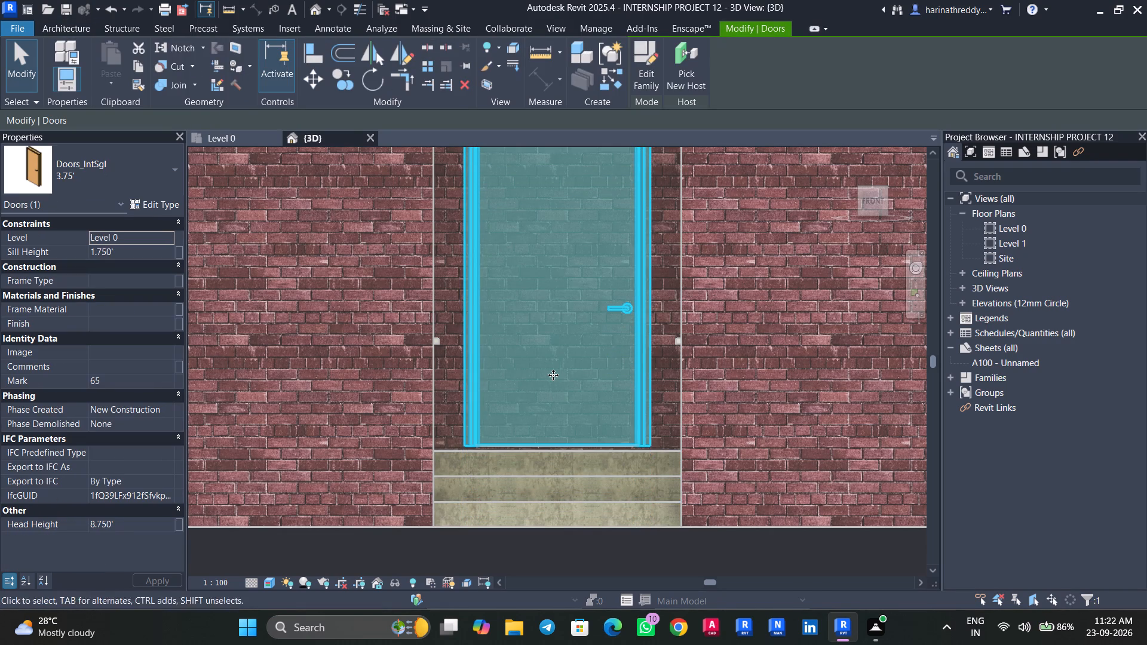
pyautogui.press('Escape')
pyautogui.click(553, 375)
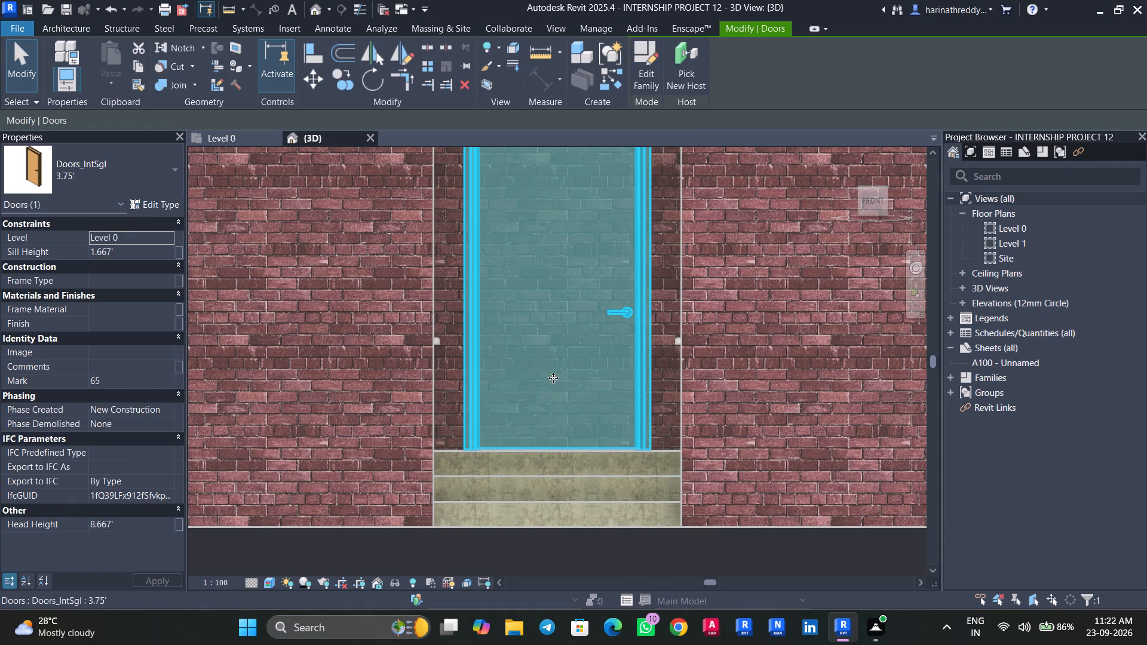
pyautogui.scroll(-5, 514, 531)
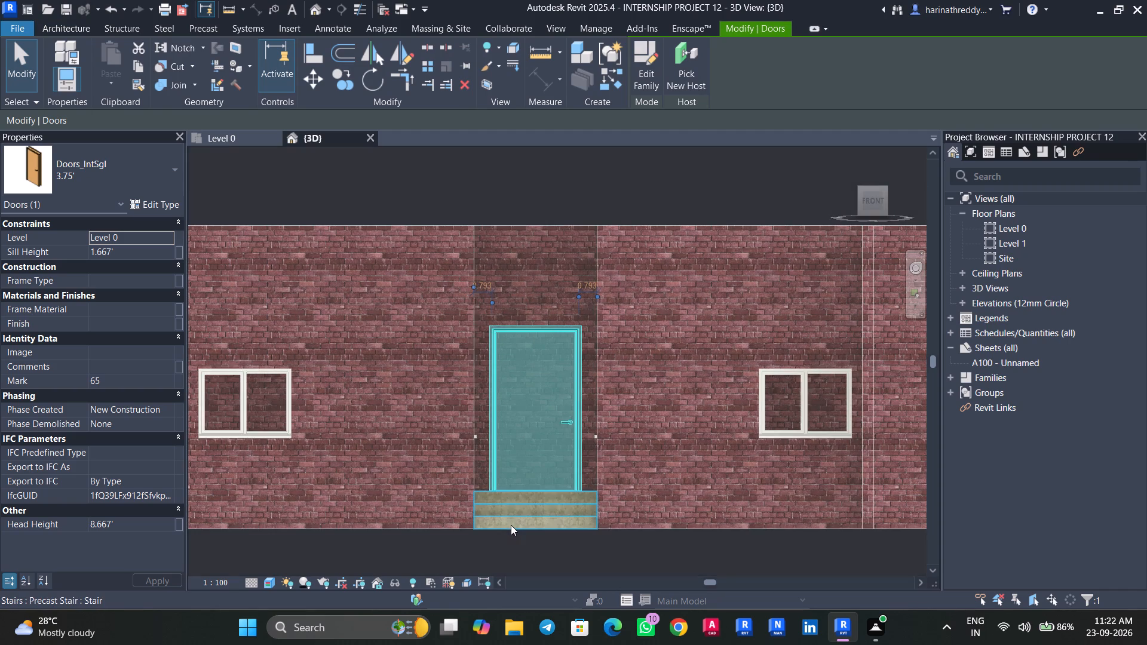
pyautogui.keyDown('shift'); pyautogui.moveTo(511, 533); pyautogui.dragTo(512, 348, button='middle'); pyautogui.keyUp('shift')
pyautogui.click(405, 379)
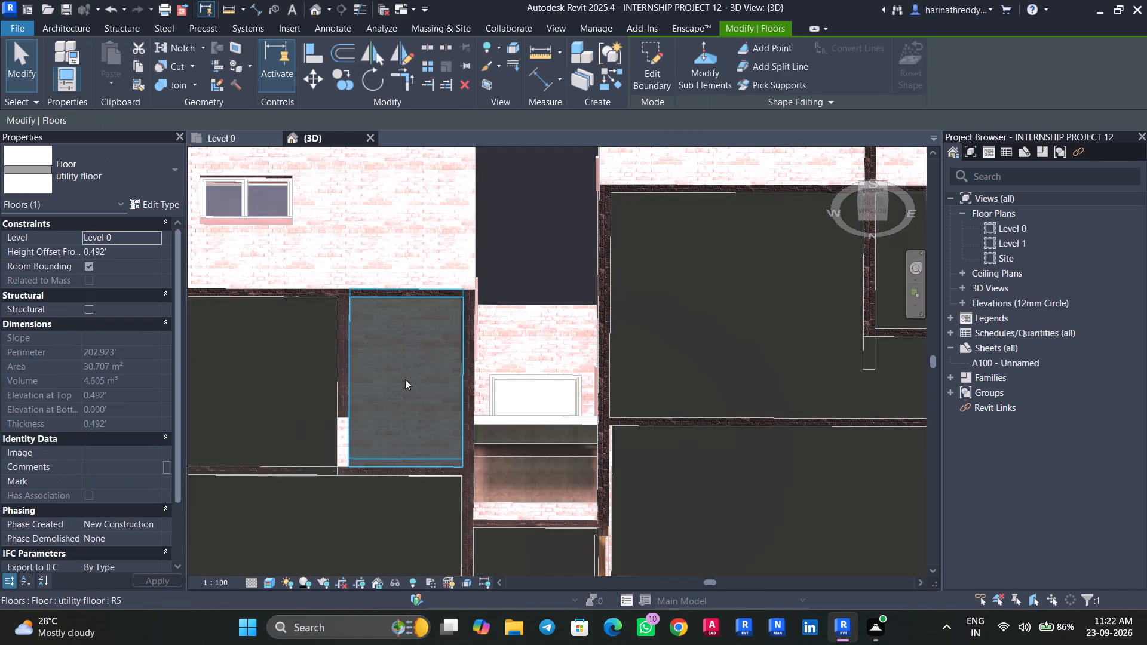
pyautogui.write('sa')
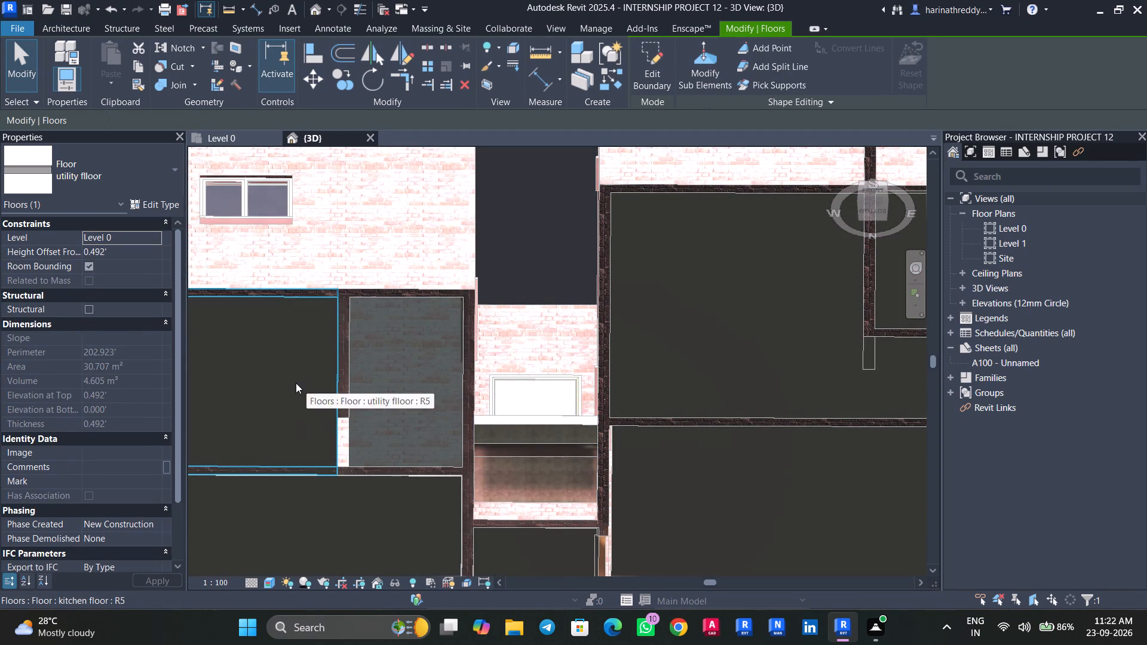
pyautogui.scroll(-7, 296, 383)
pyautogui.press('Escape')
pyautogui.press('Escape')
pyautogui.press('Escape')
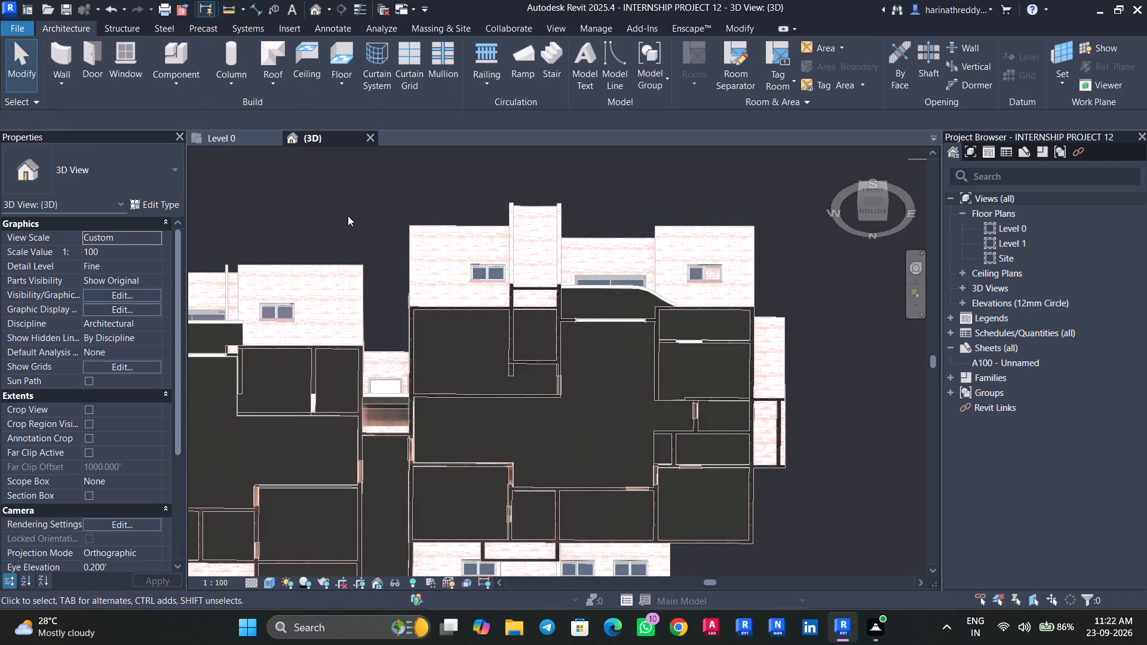
# Set the lounge and corridor floor's height offset from Level 0 to 1.667'.
pyautogui.keyDown('shift'); pyautogui.moveTo(345, 210); pyautogui.dragTo(350, 644, button='middle'); pyautogui.keyUp('shift')
pyautogui.click(379, 272)
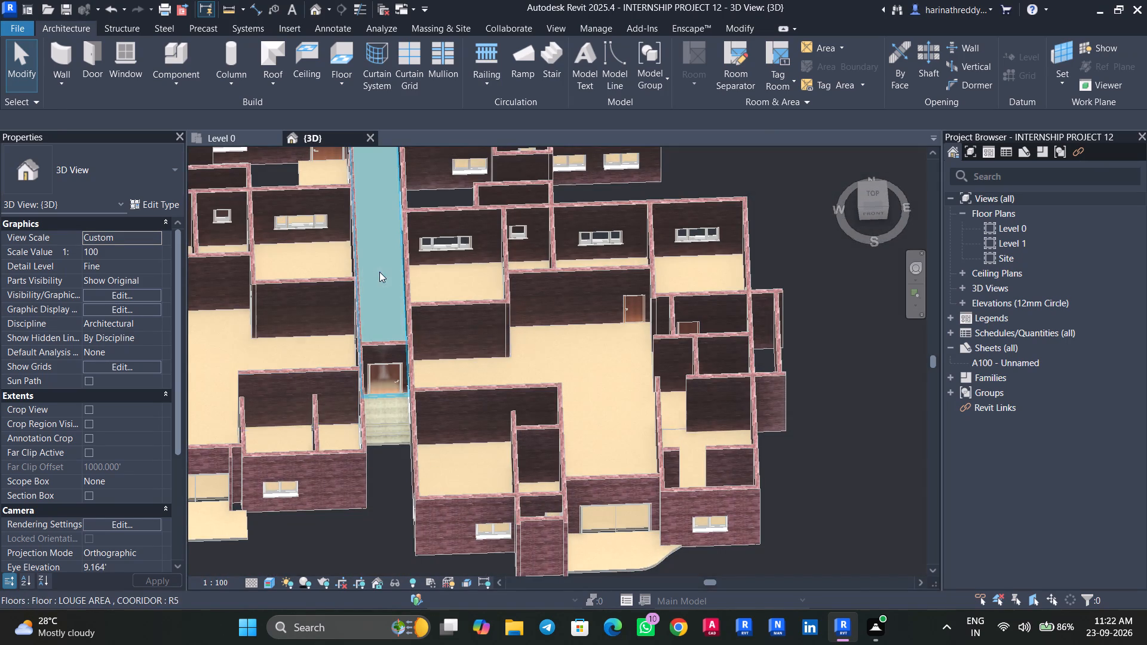
pyautogui.keyDown('shift'); pyautogui.moveTo(380, 292); pyautogui.dragTo(321, 458, button='middle'); pyautogui.keyUp('shift')
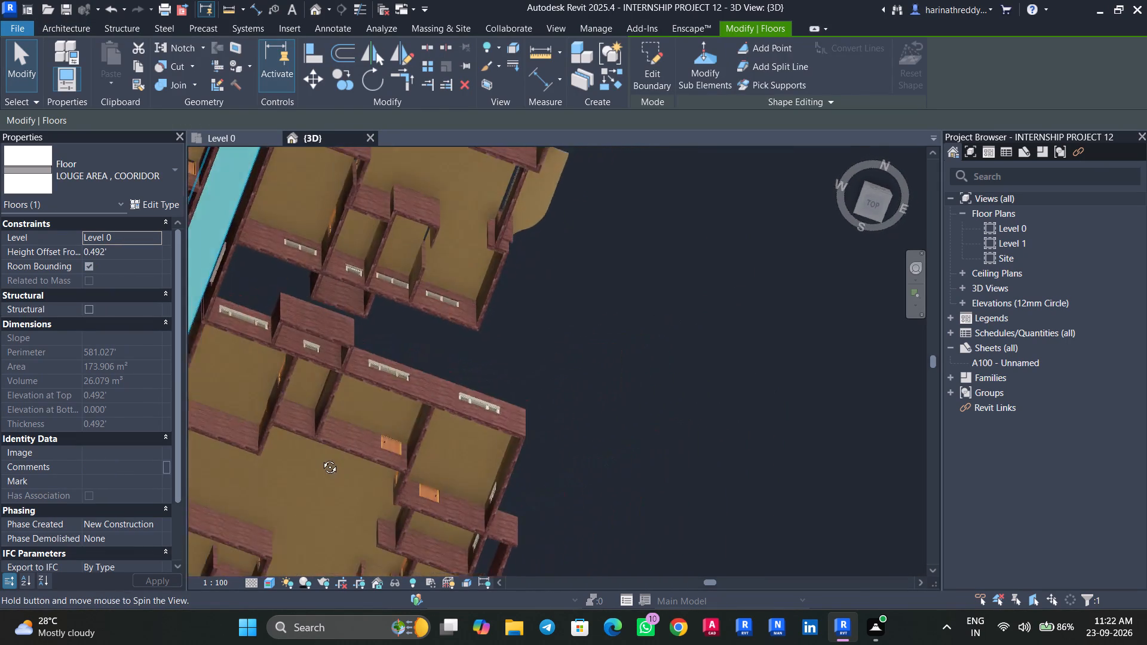
pyautogui.keyDown('shift'); pyautogui.moveTo(321, 458); pyautogui.dragTo(377, 322, button='middle'); pyautogui.keyUp('shift')
pyautogui.scroll(-6, 377, 322)
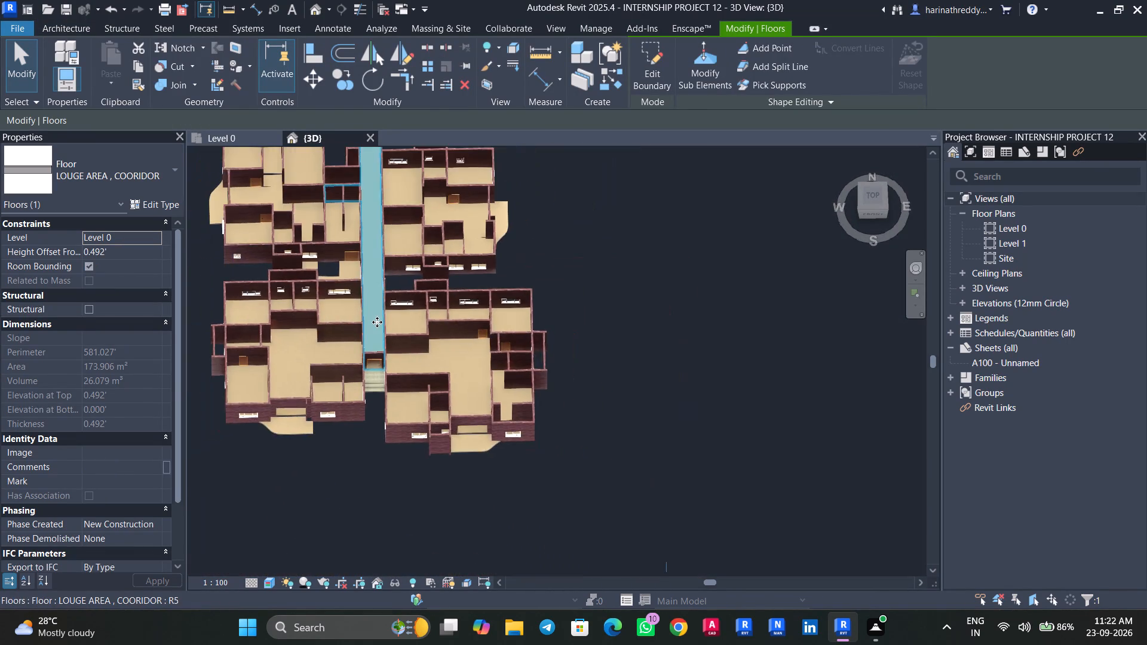
pyautogui.click(137, 256)
pyautogui.write("1.667'")
pyautogui.press('Return')
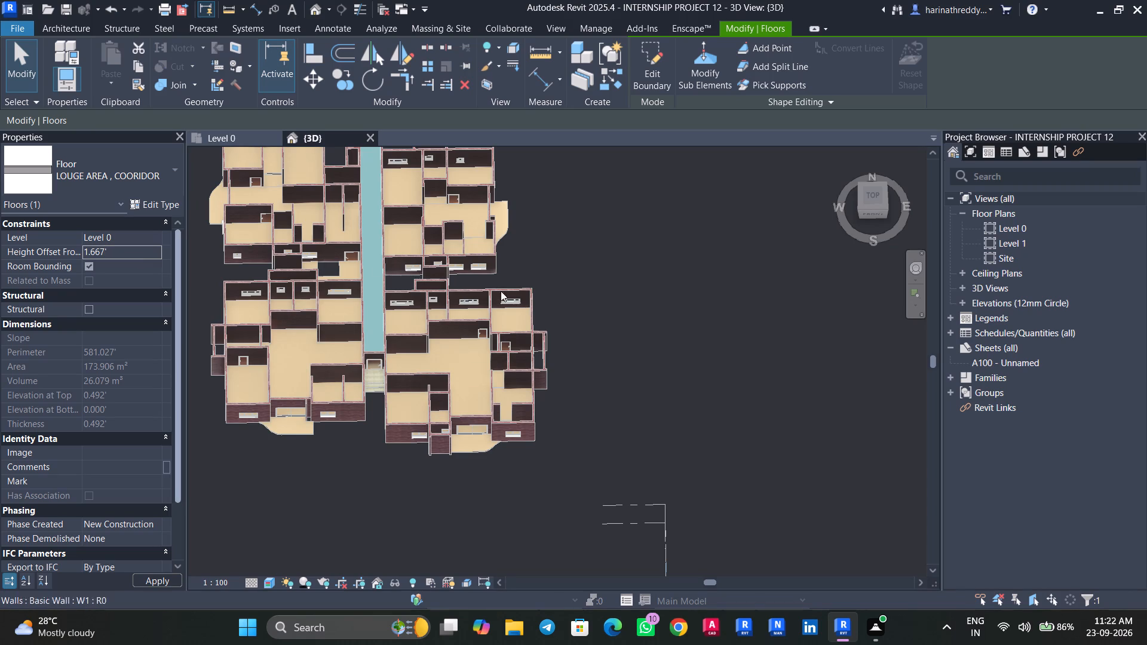
pyautogui.press('Escape')
pyautogui.press('Escape')
# Examine the raised corridor floor against the stair, the apartment doors and the surrounding rooms in 3D.
pyautogui.scroll(7, 369, 344)
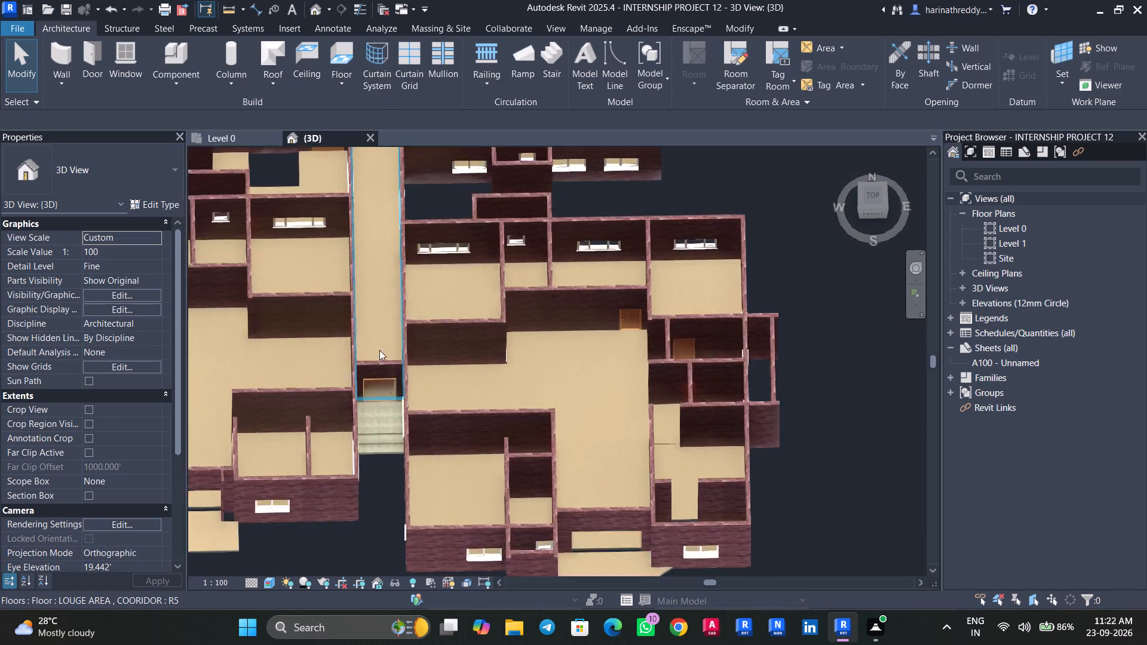
pyautogui.scroll(5, 379, 350)
pyautogui.scroll(-3, 381, 348)
pyautogui.keyDown('shift'); pyautogui.moveTo(382, 348); pyautogui.dragTo(428, 320, button='middle'); pyautogui.keyUp('shift')
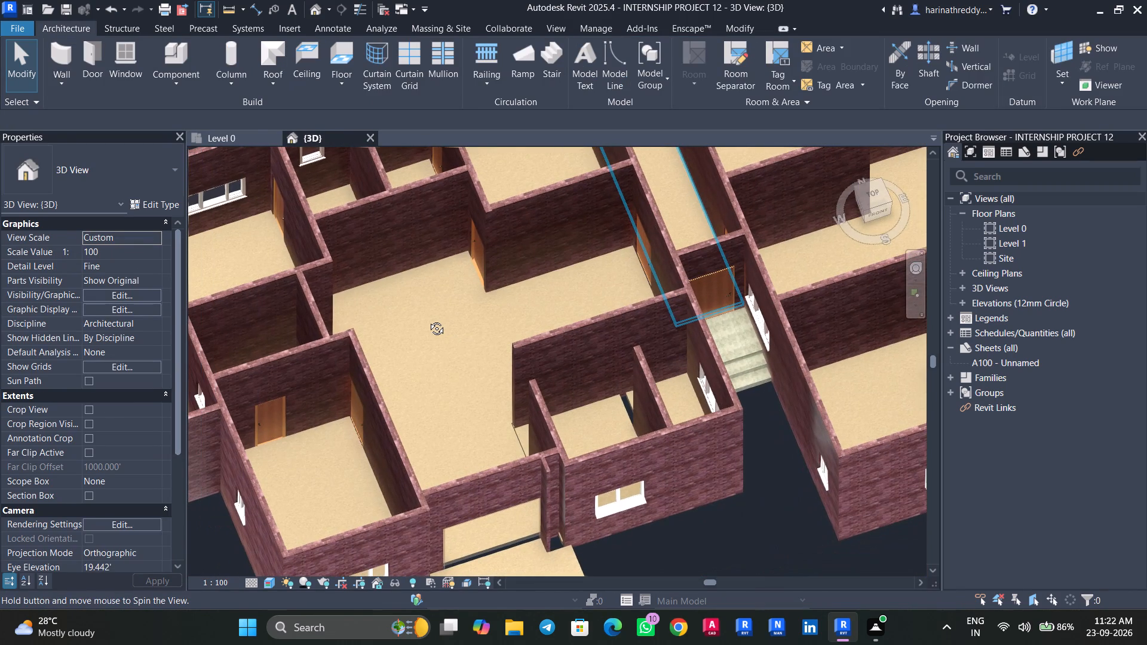
pyautogui.keyDown('shift'); pyautogui.moveTo(428, 320); pyautogui.dragTo(341, 337, button='middle'); pyautogui.keyUp('shift')
pyautogui.scroll(-2, 468, 307)
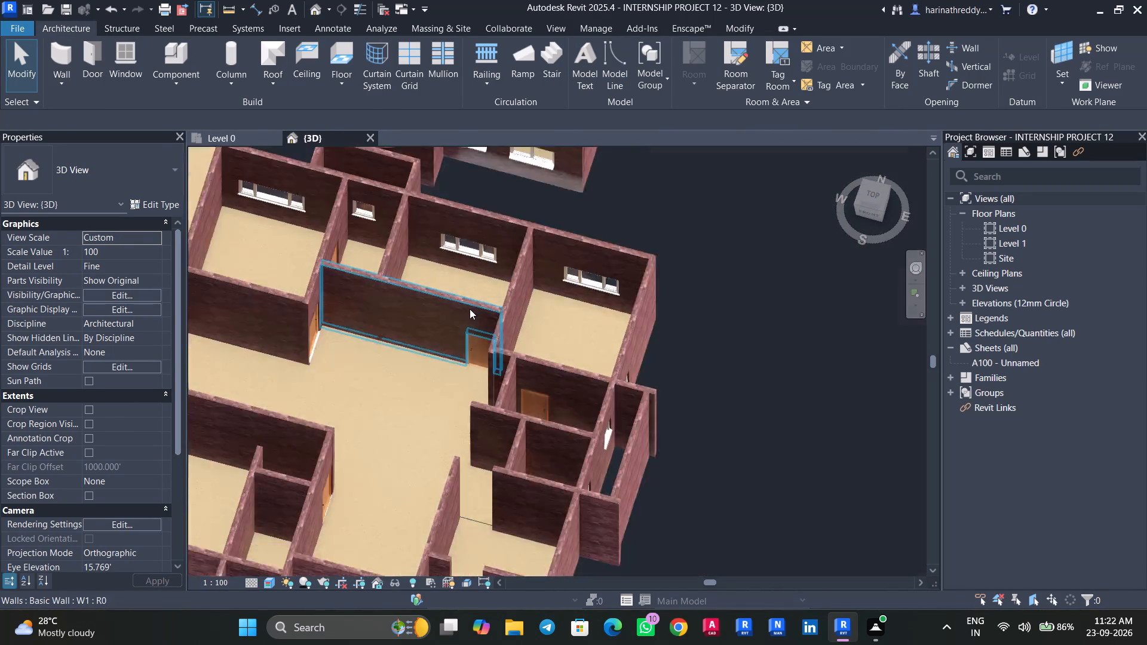
pyautogui.scroll(-3, 470, 309)
pyautogui.moveTo(455, 314); pyautogui.dragTo(412, 326, button='middle')
pyautogui.moveTo(492, 303); pyautogui.dragTo(691, 466, button='middle')
pyautogui.scroll(8, 342, 386)
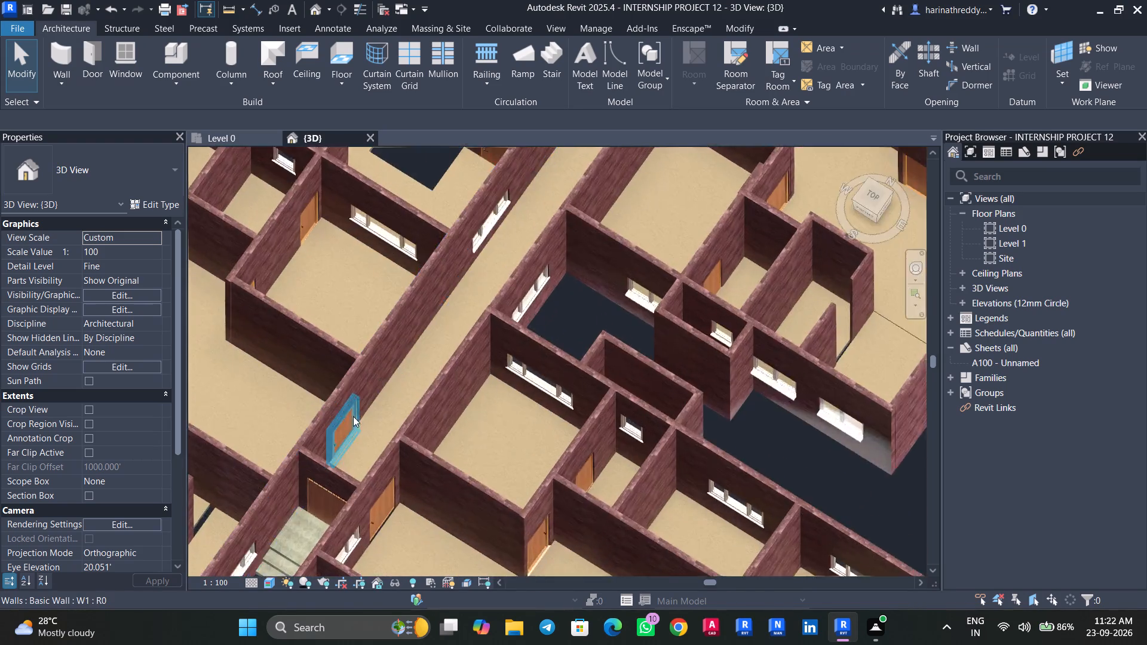
pyautogui.scroll(10, 353, 416)
pyautogui.scroll(-13, 368, 447)
pyautogui.scroll(1, 368, 447)
pyautogui.scroll(-2, 368, 447)
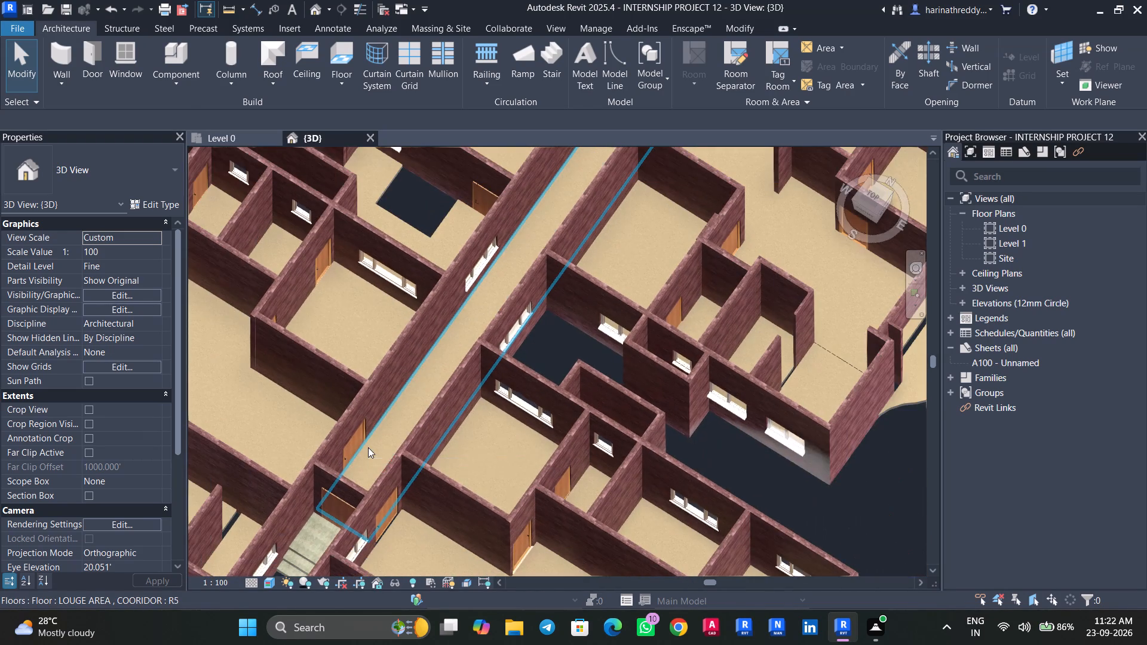
pyautogui.click(368, 447)
pyautogui.keyDown('shift'); pyautogui.moveTo(369, 447); pyautogui.dragTo(416, 349, button='middle'); pyautogui.keyUp('shift')
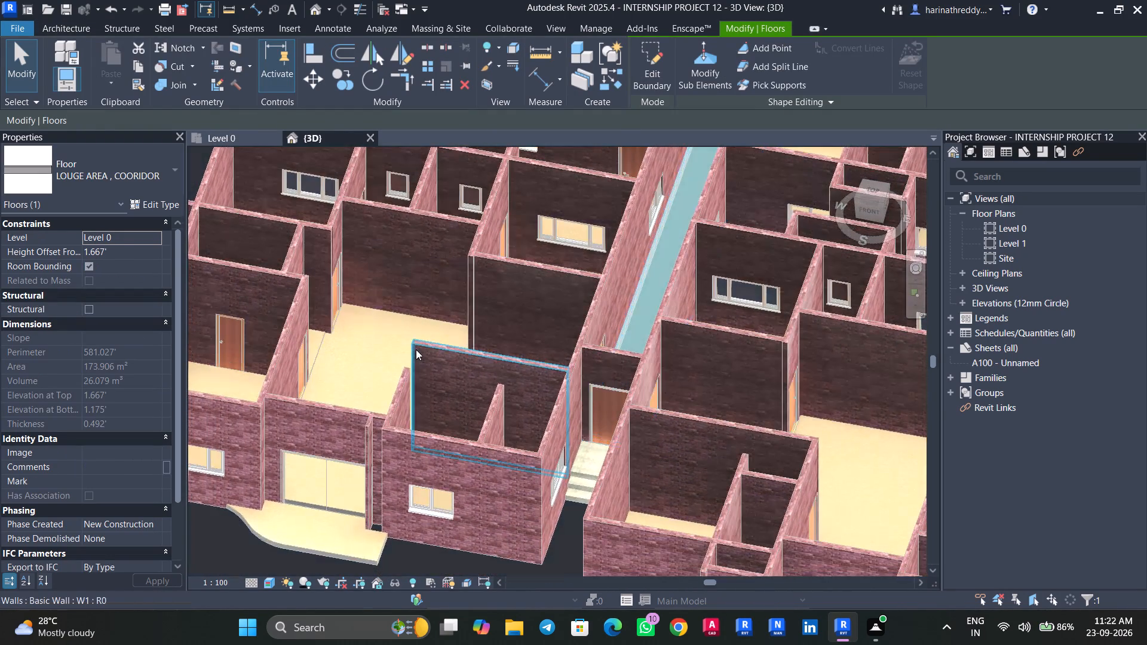
pyautogui.press('Escape')
pyautogui.press('Escape')
pyautogui.press('Escape')
pyautogui.scroll(-9, 331, 373)
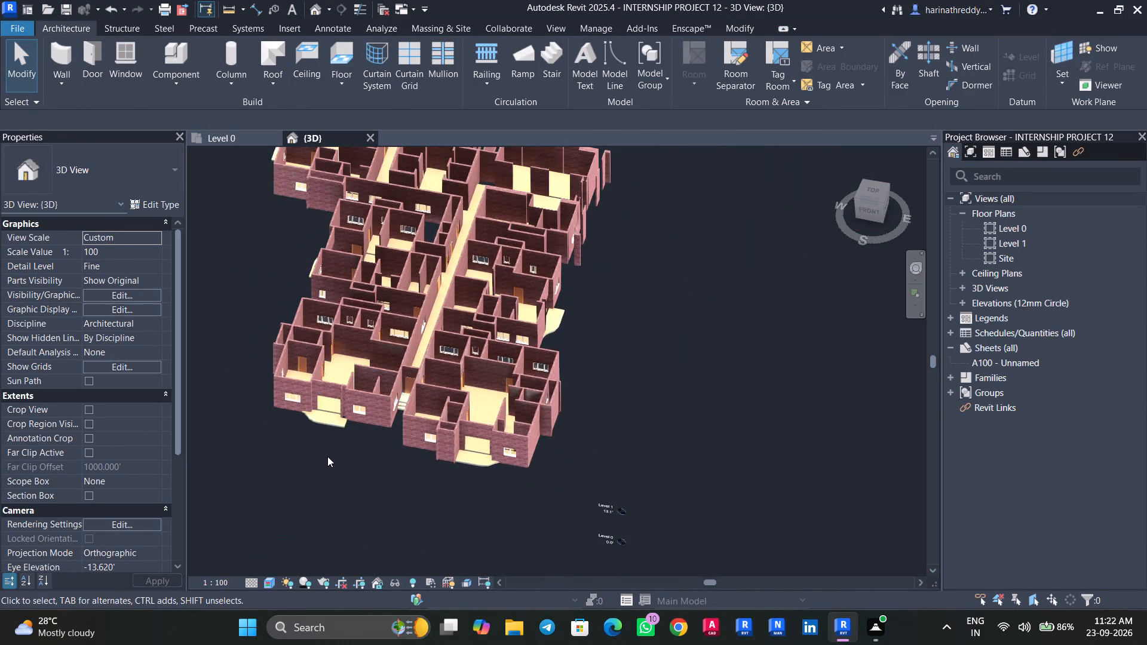
pyautogui.keyDown('shift'); pyautogui.moveTo(336, 450); pyautogui.dragTo(599, 397, button='middle'); pyautogui.keyUp('shift')
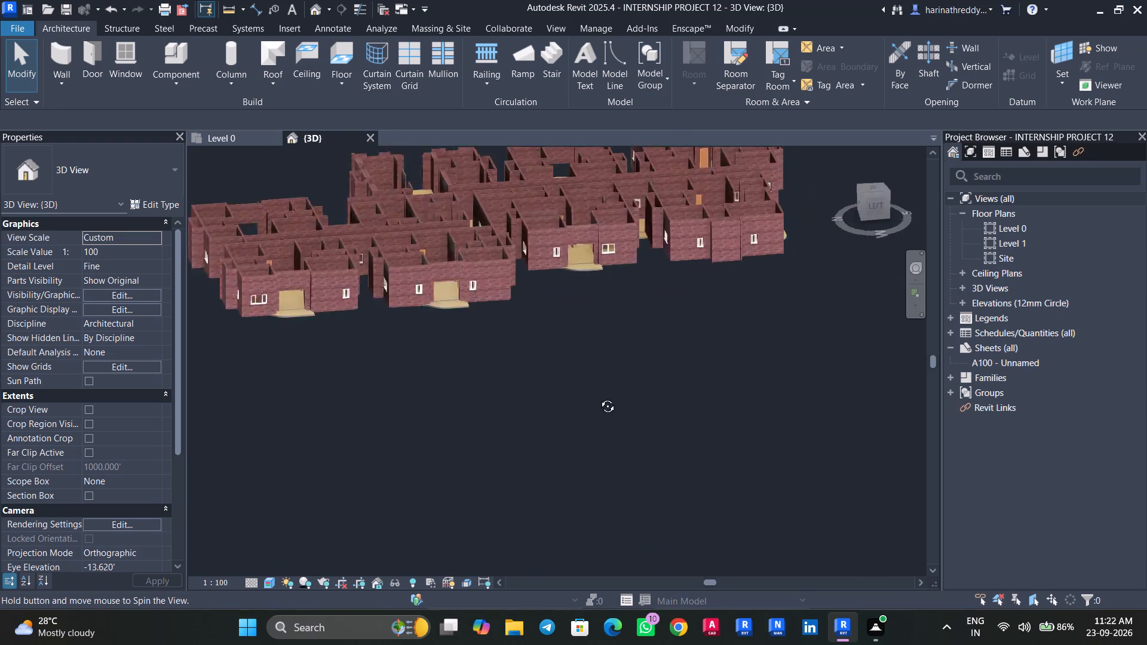
# Return to the Level 0 floor plan and bring the tower's apartments into view.
pyautogui.keyDown('shift'); pyautogui.moveTo(599, 397); pyautogui.dragTo(415, 429, button='middle'); pyautogui.keyUp('shift')
pyautogui.click(221, 129)
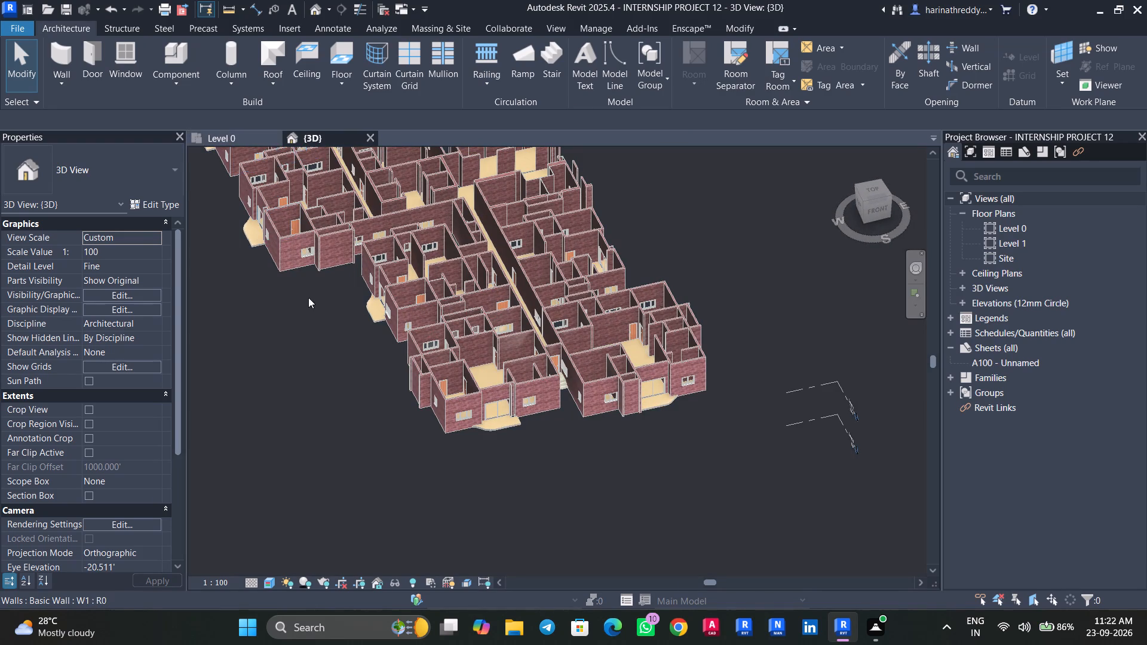
pyautogui.click(257, 142)
pyautogui.scroll(-16, 433, 424)
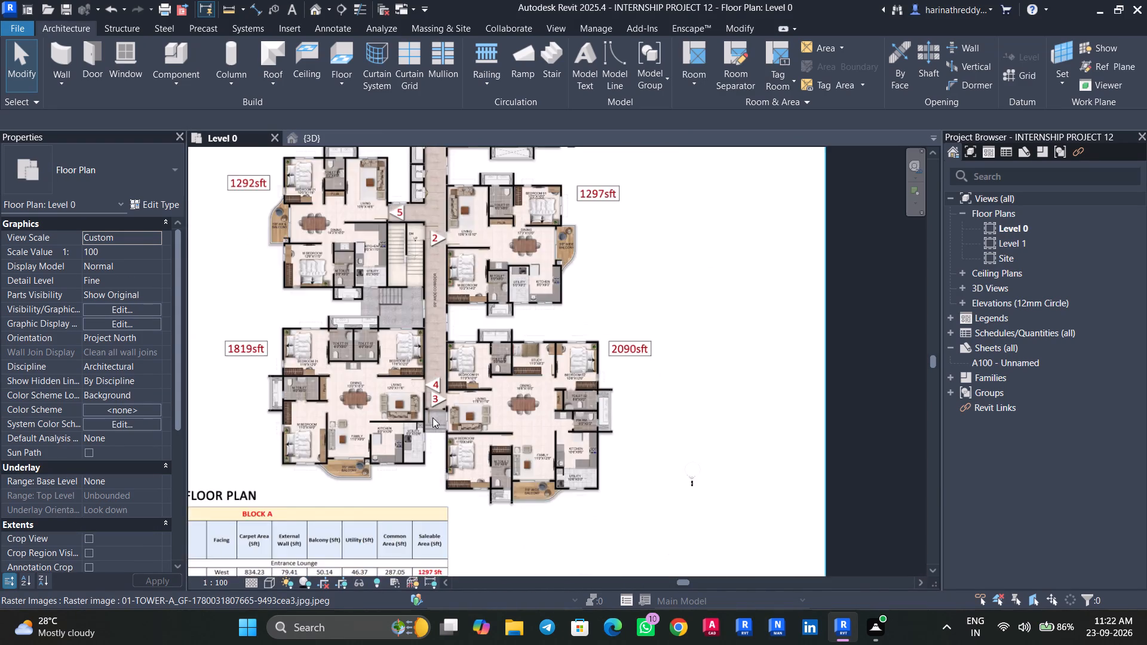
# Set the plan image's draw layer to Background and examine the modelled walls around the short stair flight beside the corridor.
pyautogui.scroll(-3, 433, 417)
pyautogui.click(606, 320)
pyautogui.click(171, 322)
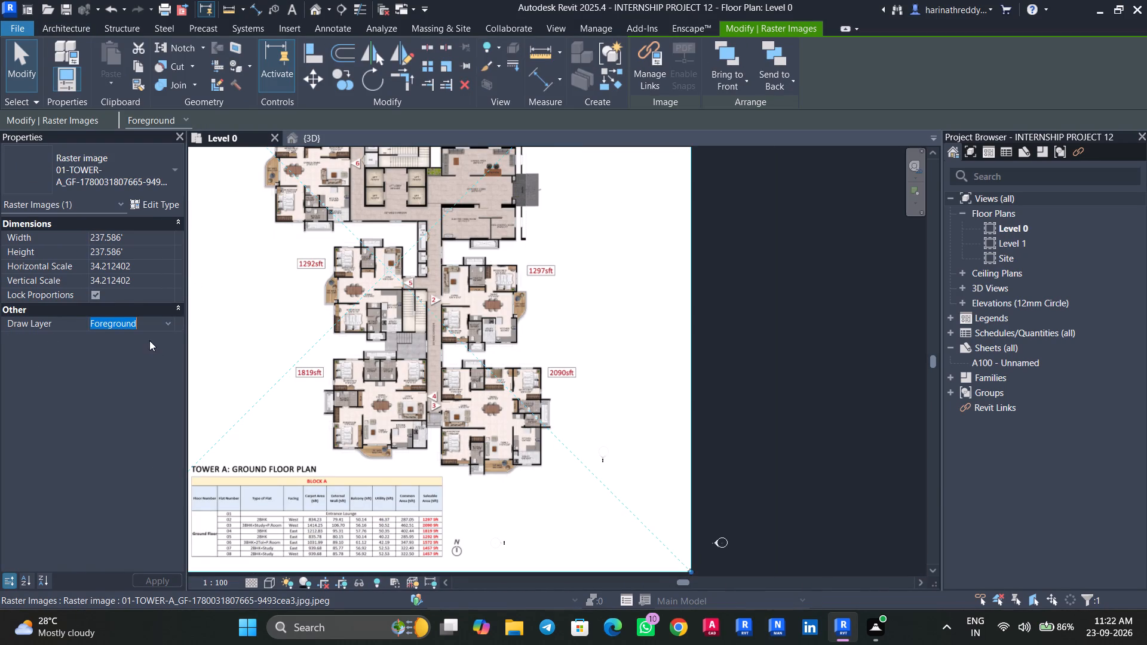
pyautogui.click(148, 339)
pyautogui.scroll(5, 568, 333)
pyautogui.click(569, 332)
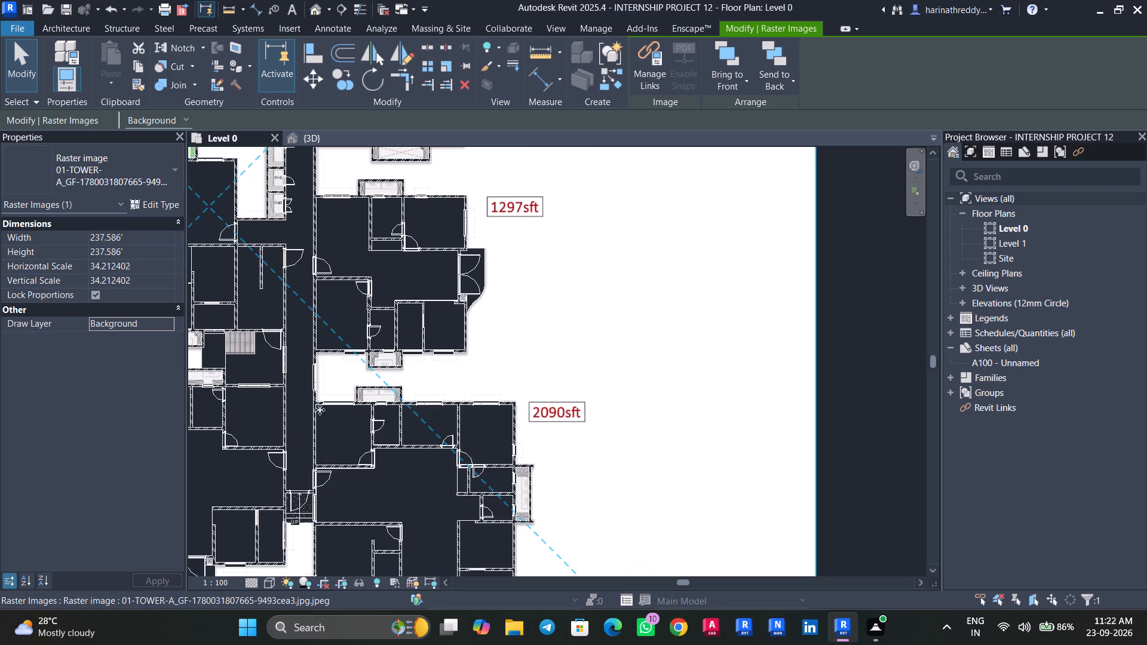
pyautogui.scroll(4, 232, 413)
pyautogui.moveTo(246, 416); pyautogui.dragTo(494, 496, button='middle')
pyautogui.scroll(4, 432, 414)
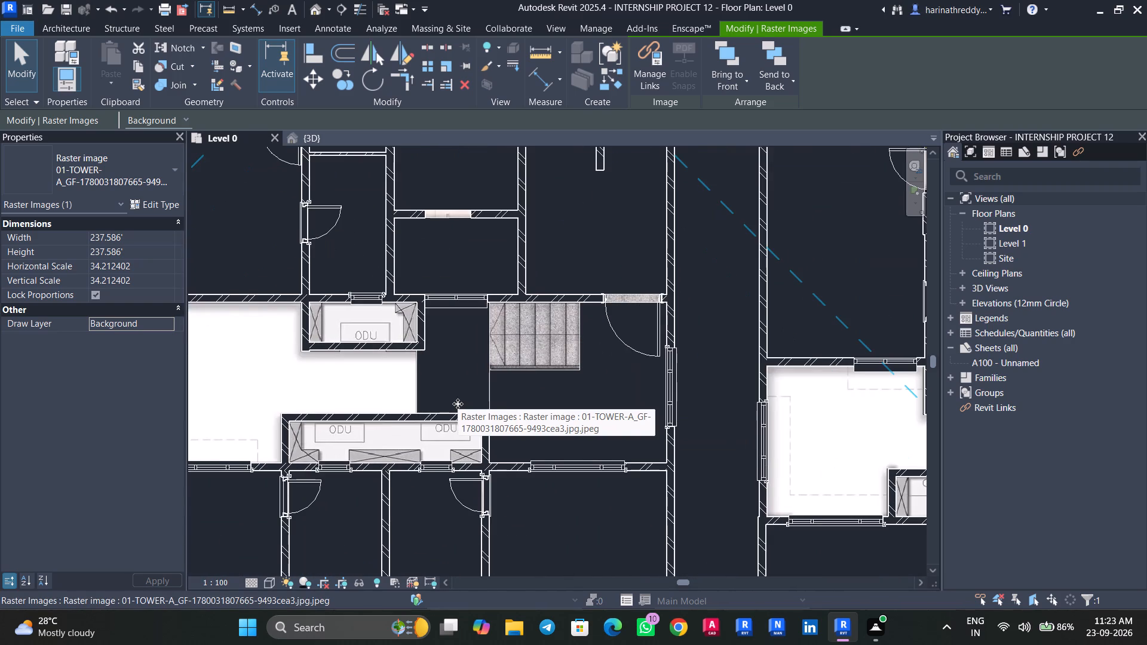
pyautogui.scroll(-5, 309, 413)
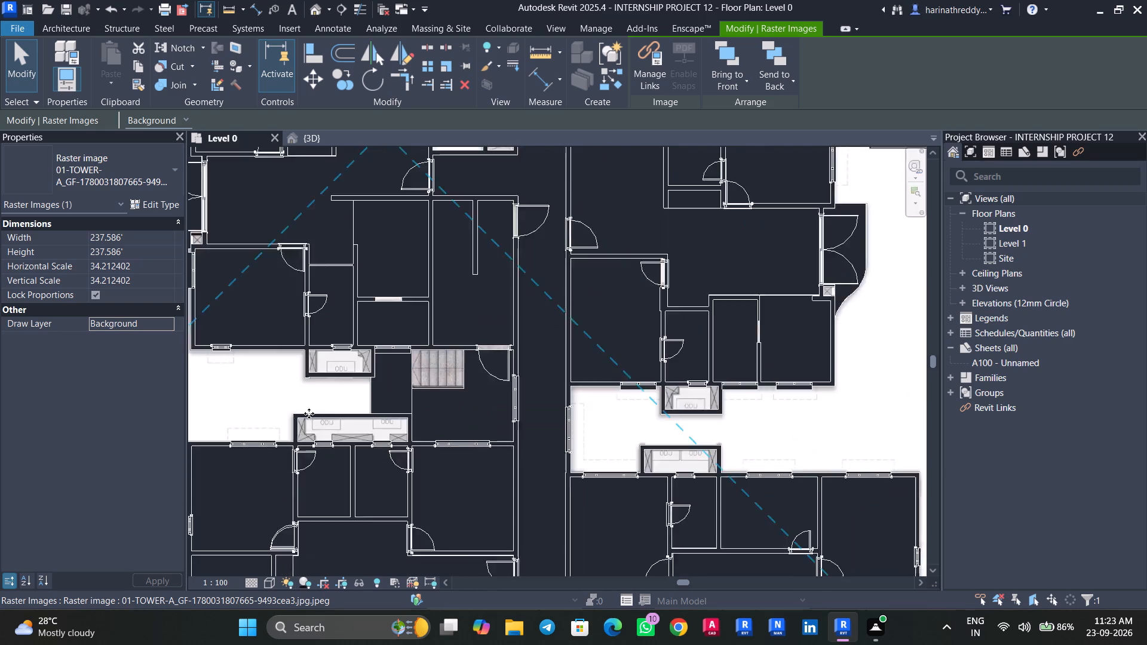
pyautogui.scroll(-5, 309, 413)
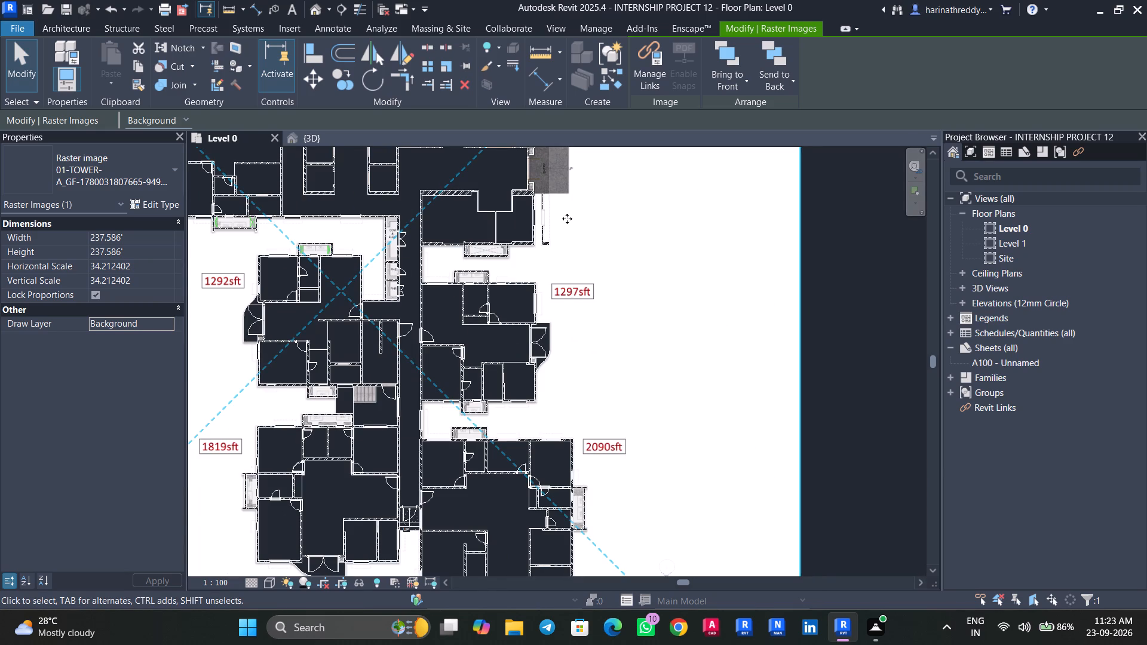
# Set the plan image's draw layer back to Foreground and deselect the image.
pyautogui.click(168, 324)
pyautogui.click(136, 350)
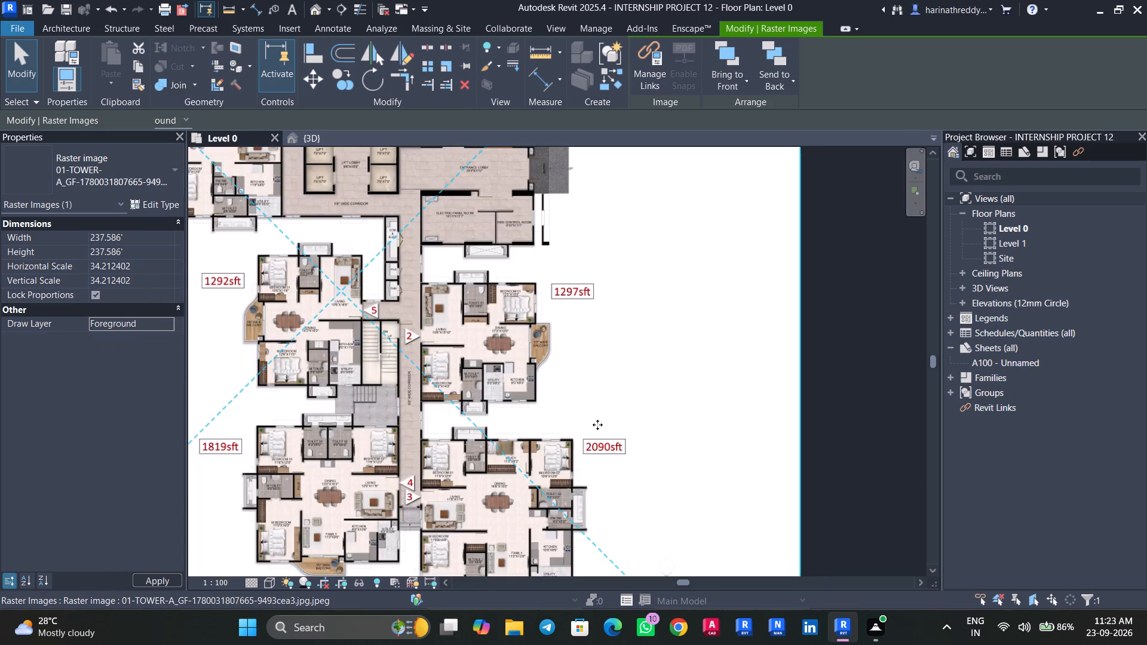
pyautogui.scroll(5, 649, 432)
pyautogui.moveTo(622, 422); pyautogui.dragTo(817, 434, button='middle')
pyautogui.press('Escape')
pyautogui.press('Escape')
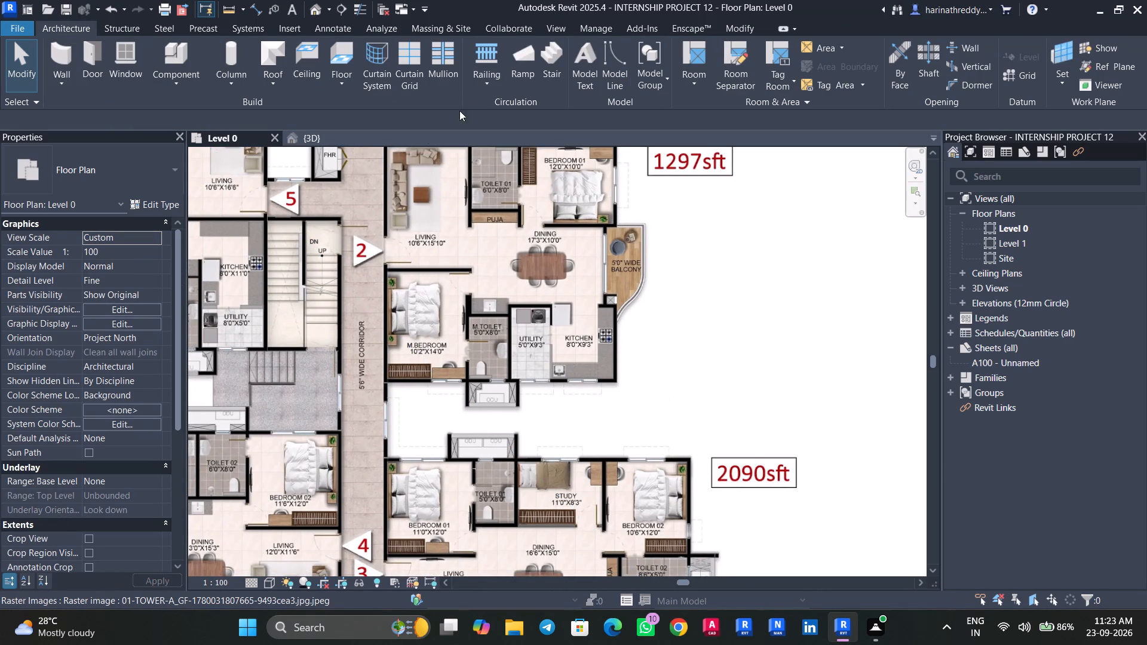
# Begin a precast stair with a sketched run and draw its south boundary, about 5.777' long, along the short flight's edge beside the corridor.
pyautogui.click(556, 66)
pyautogui.scroll(7, 259, 417)
pyautogui.moveTo(260, 417); pyautogui.dragTo(341, 502, button='middle')
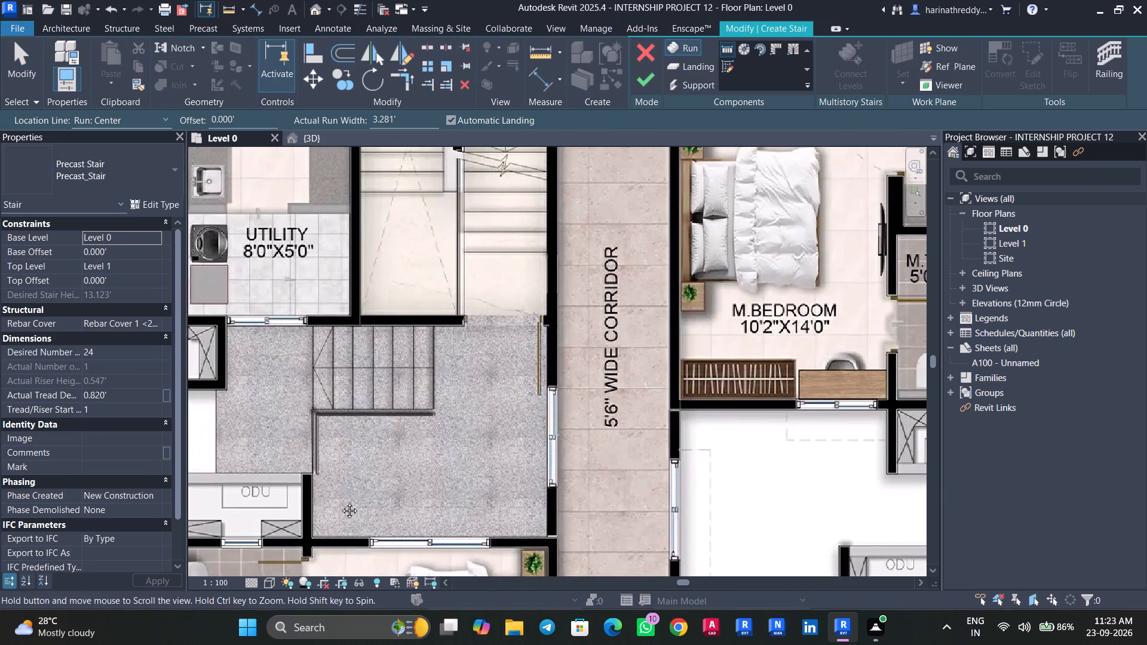
pyautogui.moveTo(341, 502); pyautogui.dragTo(342, 499, button='middle')
pyautogui.click(730, 69)
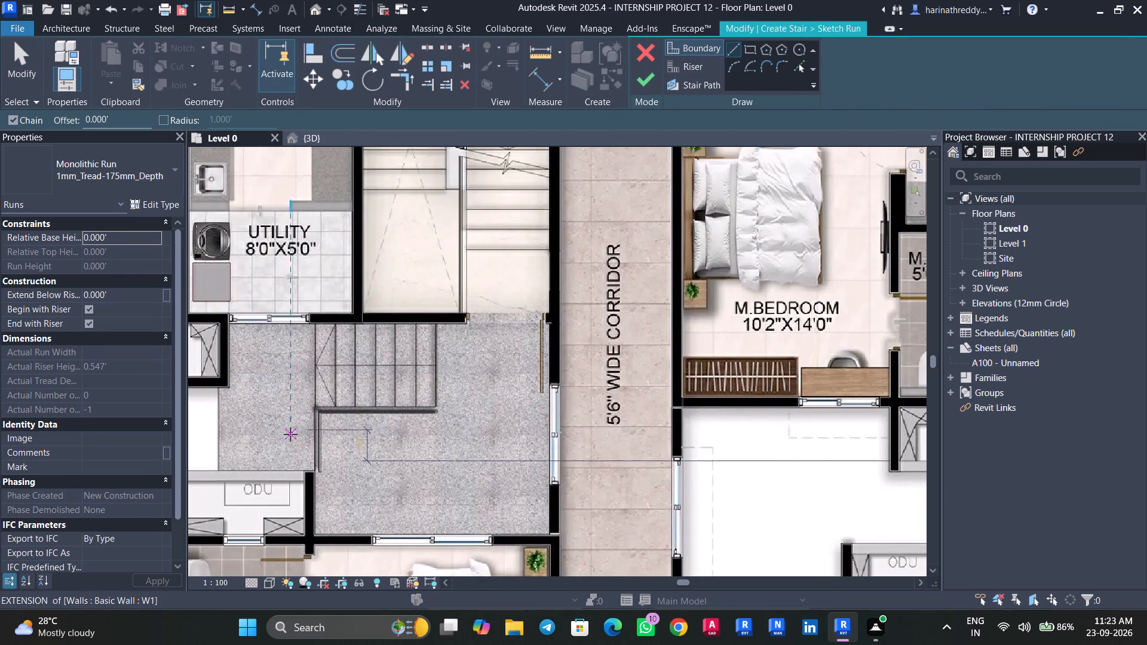
pyautogui.scroll(4, 298, 446)
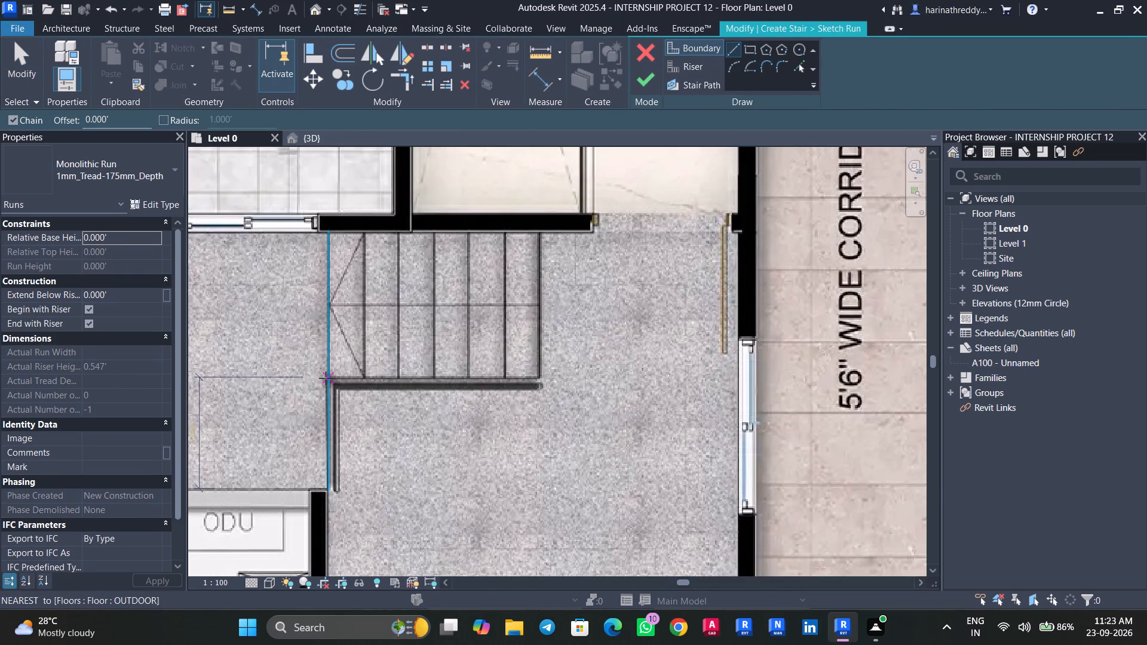
pyautogui.click(324, 375)
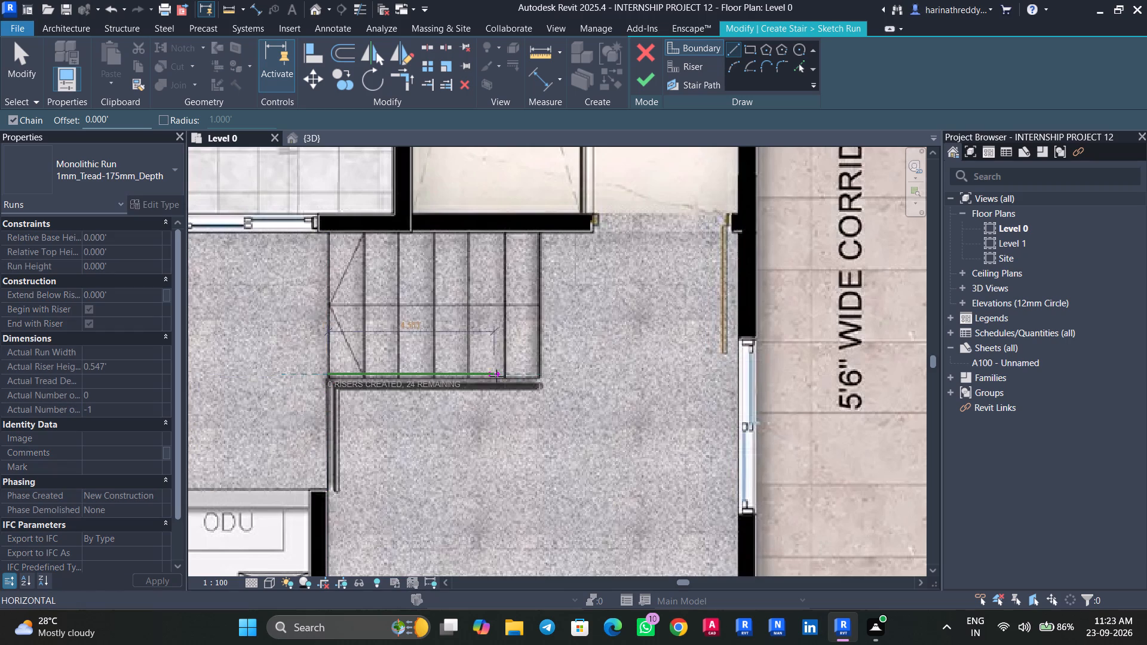
pyautogui.click(537, 377)
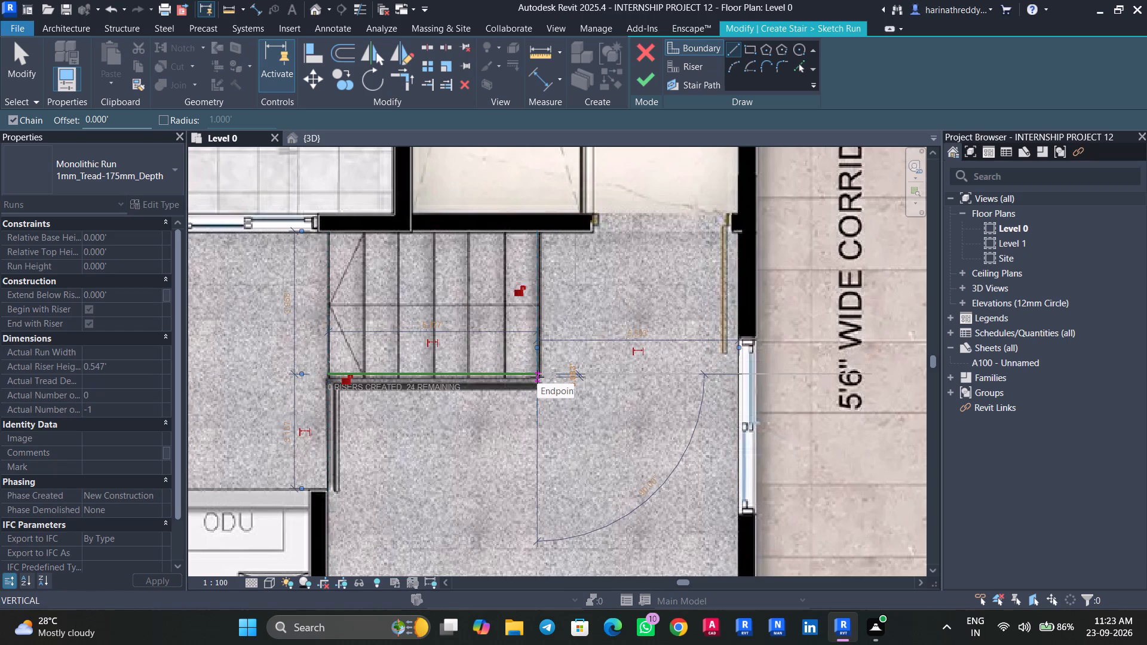
pyautogui.press('Escape')
pyautogui.press('Escape')
pyautogui.click(500, 372)
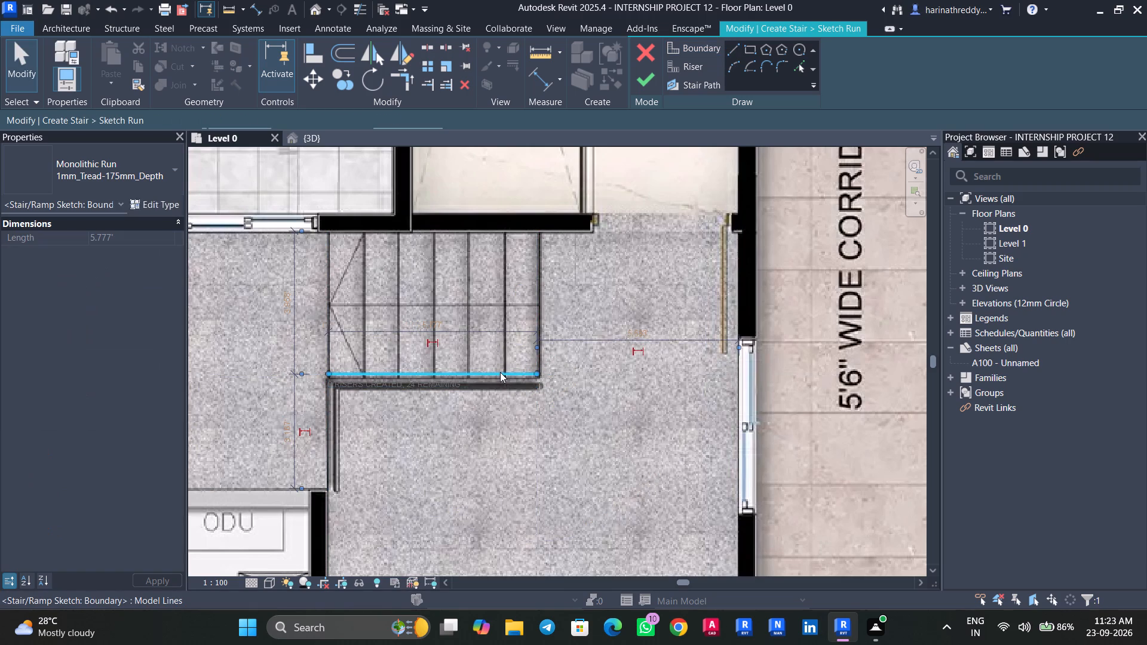
pyautogui.press('Down')
pyautogui.press('Down')
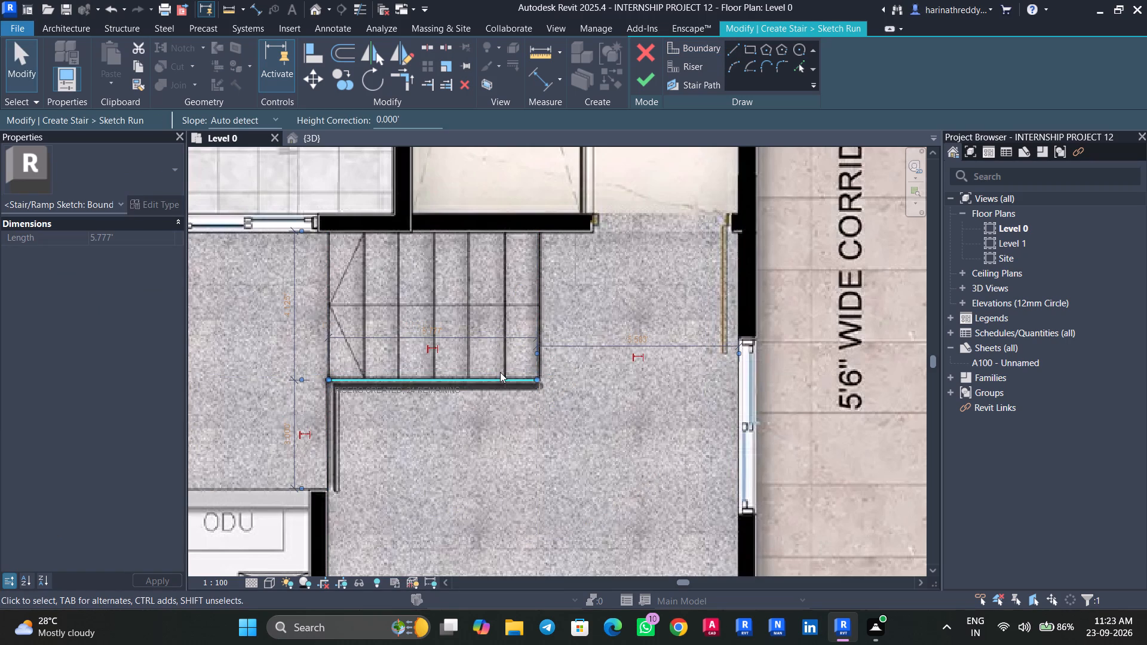
# Draw the run's north boundary along the wall face and stretch its east end to the flight's first step line.
pyautogui.click(738, 44)
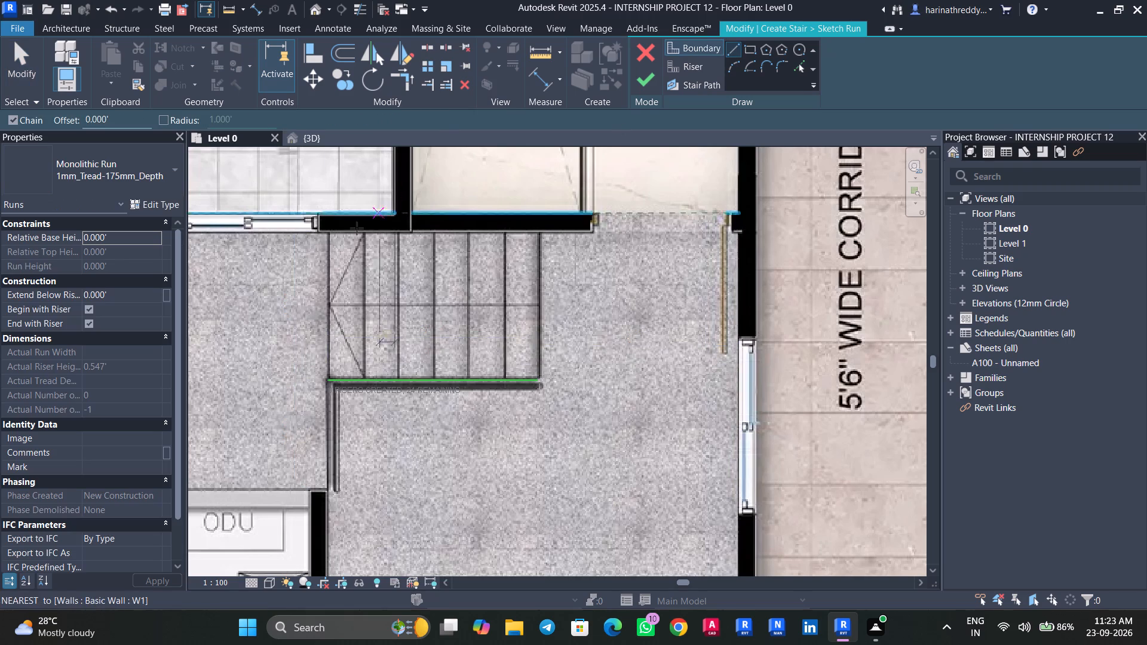
pyautogui.click(326, 235)
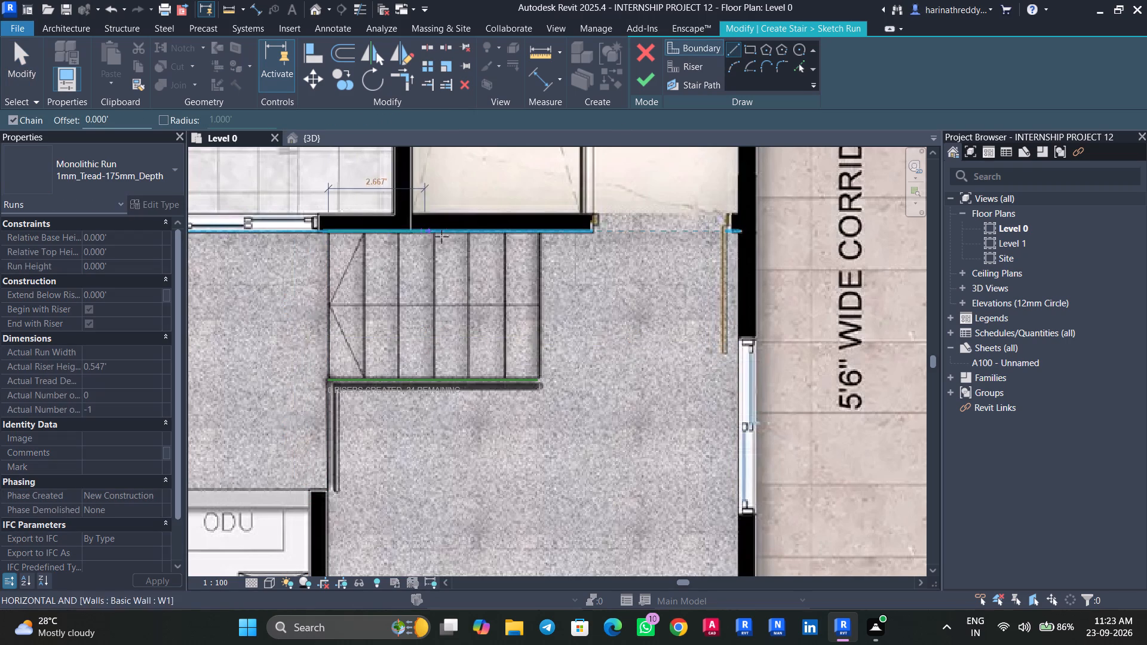
pyautogui.click(539, 231)
pyautogui.press('Escape')
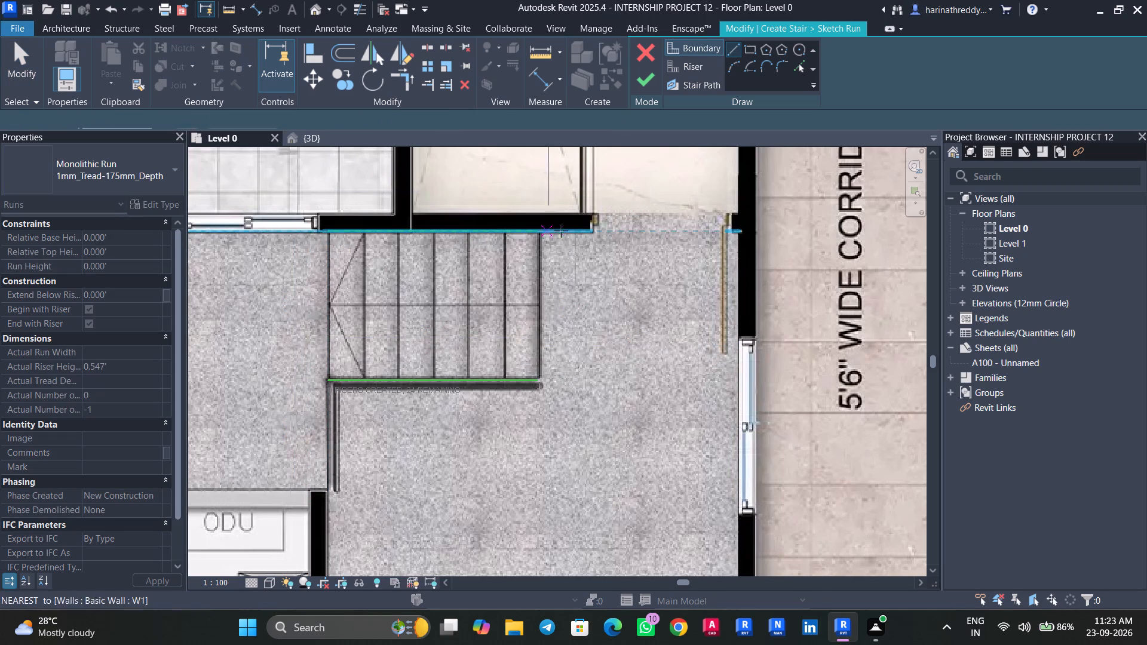
pyautogui.press('Escape')
pyautogui.scroll(10, 551, 235)
pyautogui.click(525, 213)
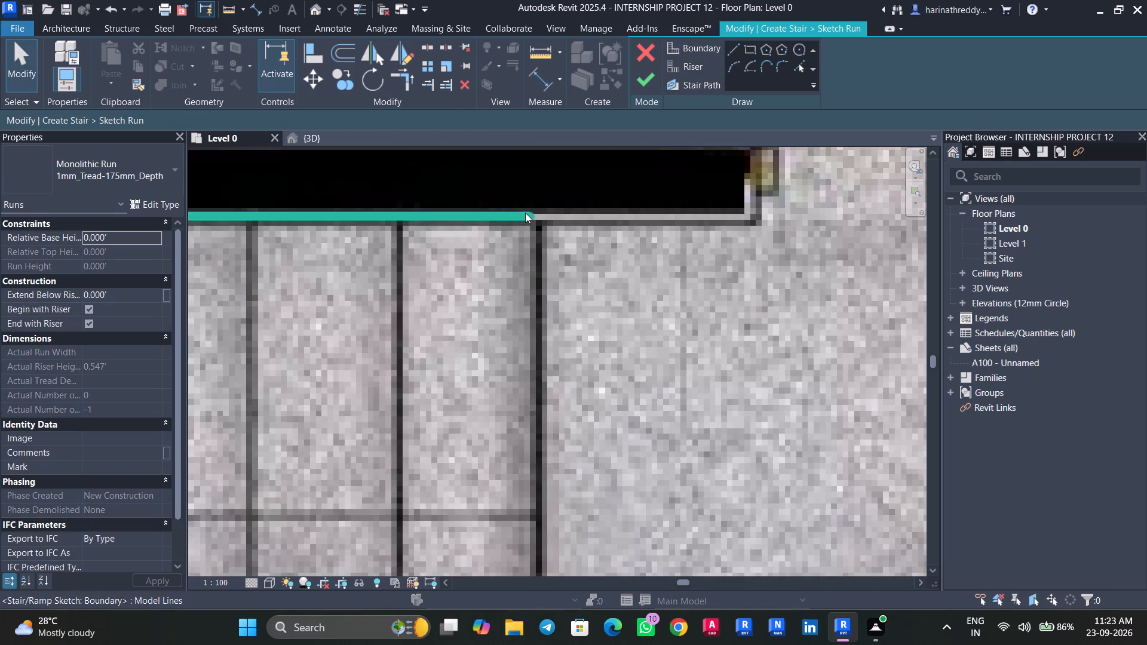
pyautogui.moveTo(529, 213); pyautogui.dragTo(540, 214)
pyautogui.press('Escape')
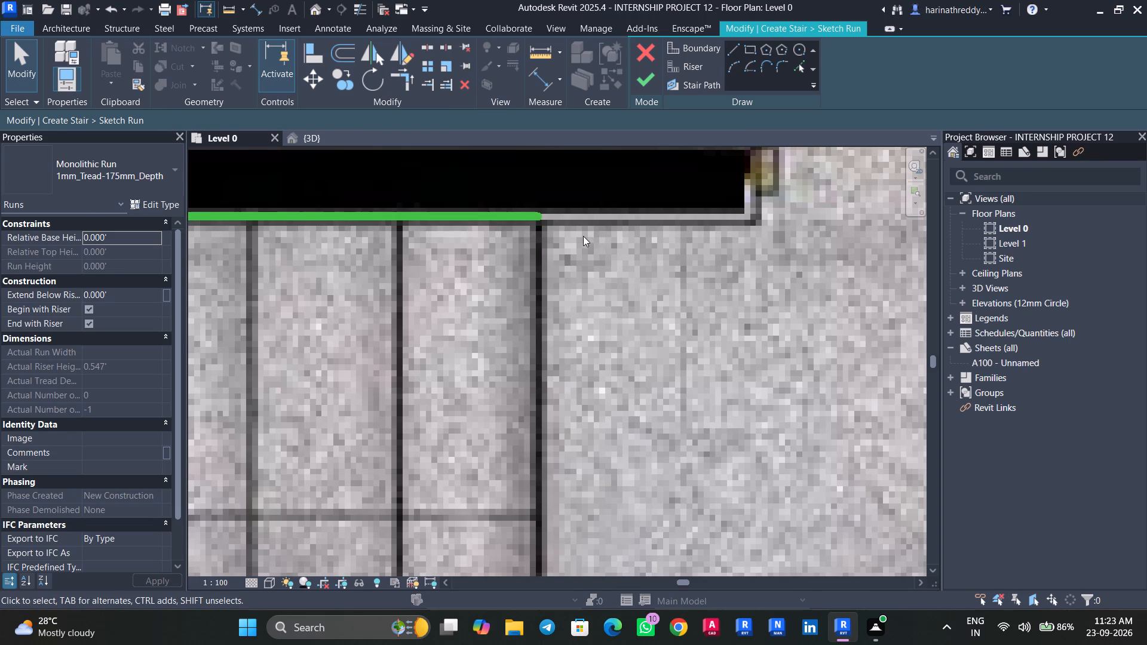
# Draw the first riser line across the flight's east end, between the two boundaries.
pyautogui.scroll(-3, 645, 260)
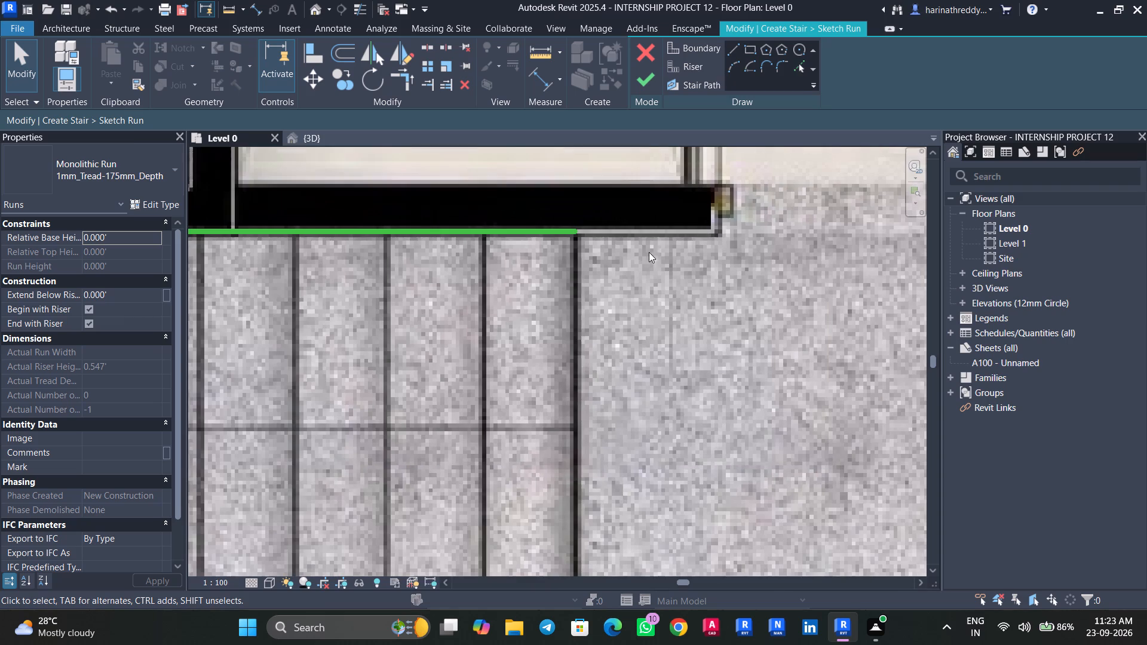
pyautogui.click(696, 65)
pyautogui.click(579, 236)
pyautogui.moveTo(573, 340); pyautogui.dragTo(587, 239, button='middle')
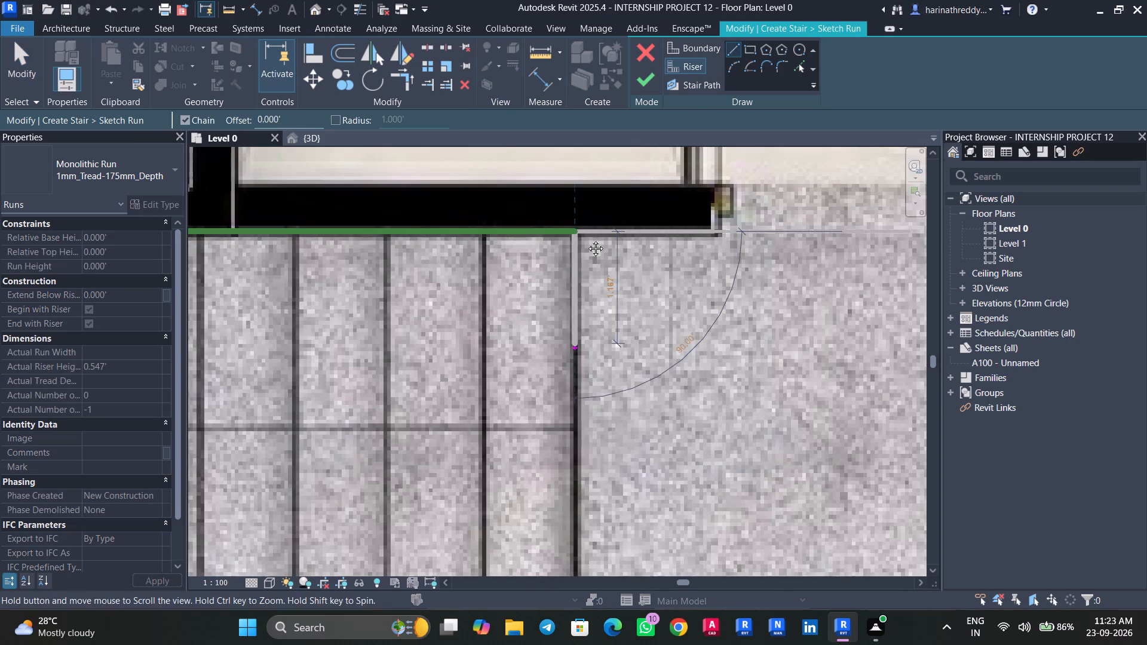
pyautogui.moveTo(587, 239); pyautogui.dragTo(587, 157, button='middle')
pyautogui.click(585, 441)
pyautogui.press('Escape')
pyautogui.press('Escape')
# Draw the second riser between the boundaries on the plan's next step line and nudge it slightly east to match.
pyautogui.scroll(-4, 545, 389)
pyautogui.moveTo(529, 333); pyautogui.dragTo(546, 411, button='middle')
pyautogui.click(692, 70)
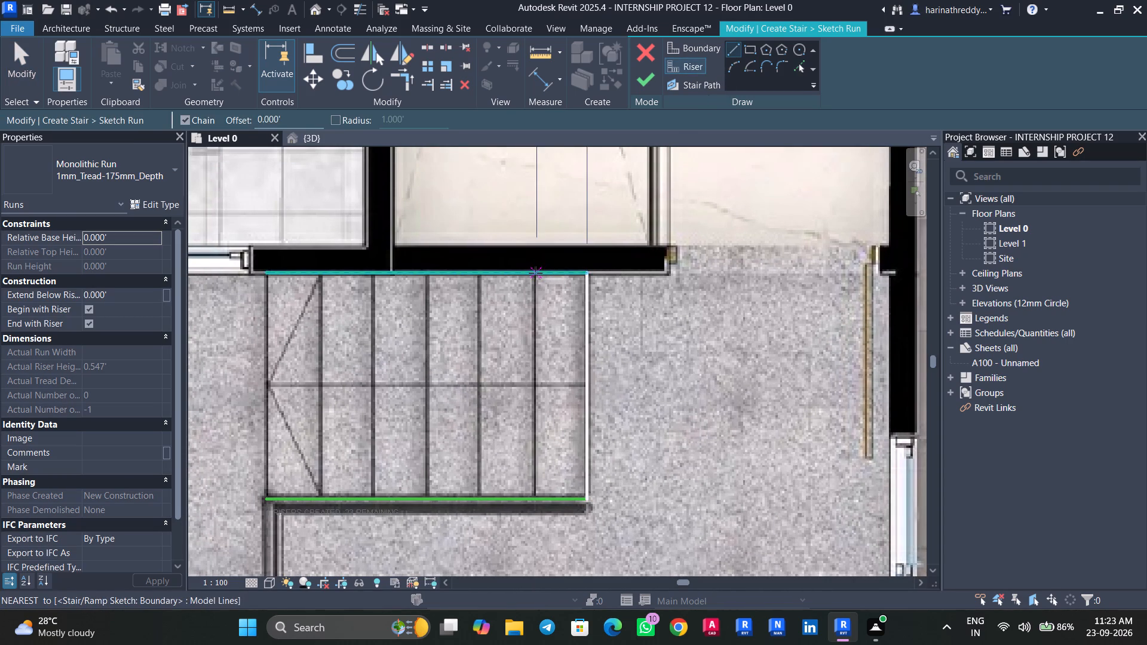
pyautogui.click(533, 273)
pyautogui.moveTo(538, 416); pyautogui.dragTo(535, 288, button='middle')
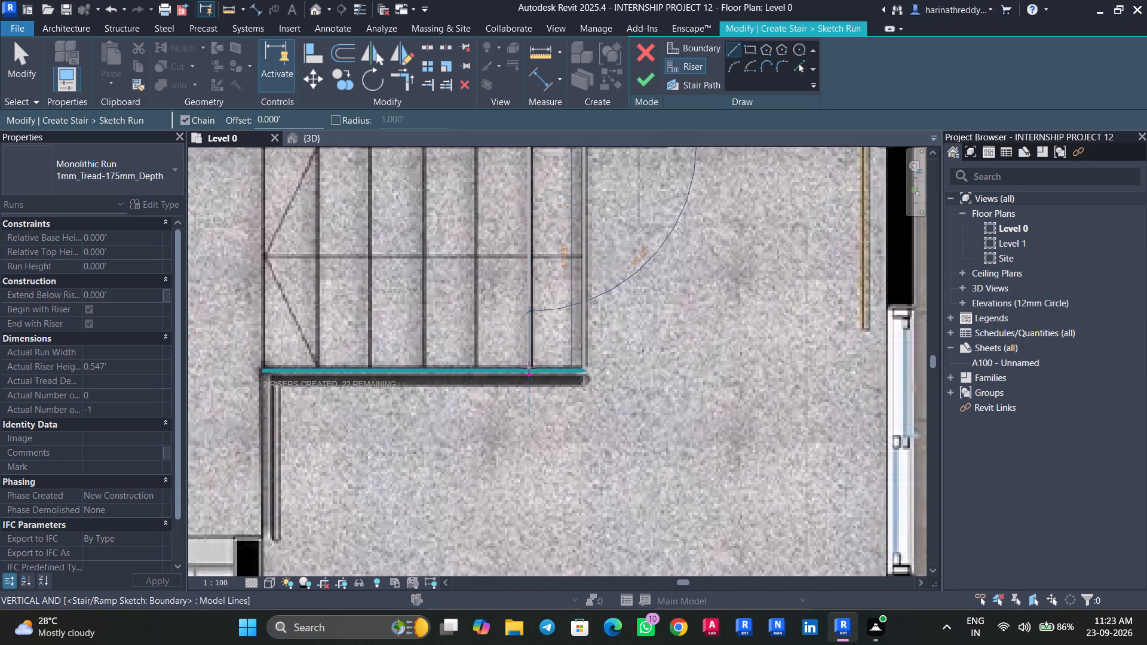
pyautogui.click(529, 368)
pyautogui.press('Escape')
pyautogui.press('Escape')
pyautogui.moveTo(485, 301); pyautogui.dragTo(515, 384, button='middle')
pyautogui.scroll(1, 515, 385)
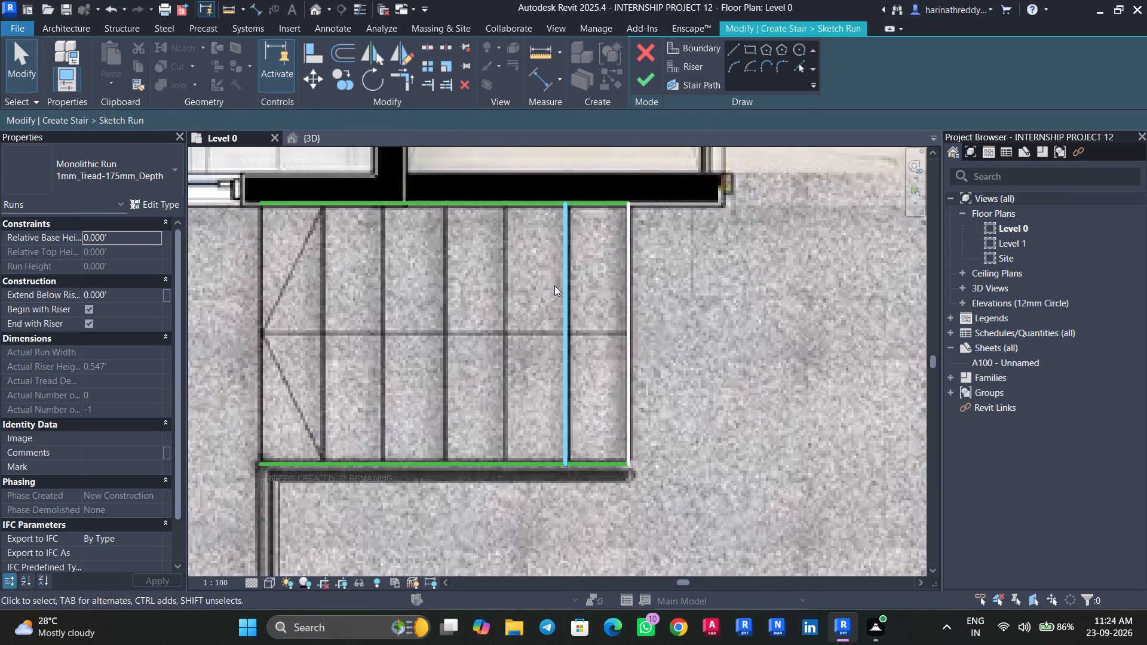
pyautogui.click(563, 286)
pyautogui.press('Right')
pyautogui.press('Escape')
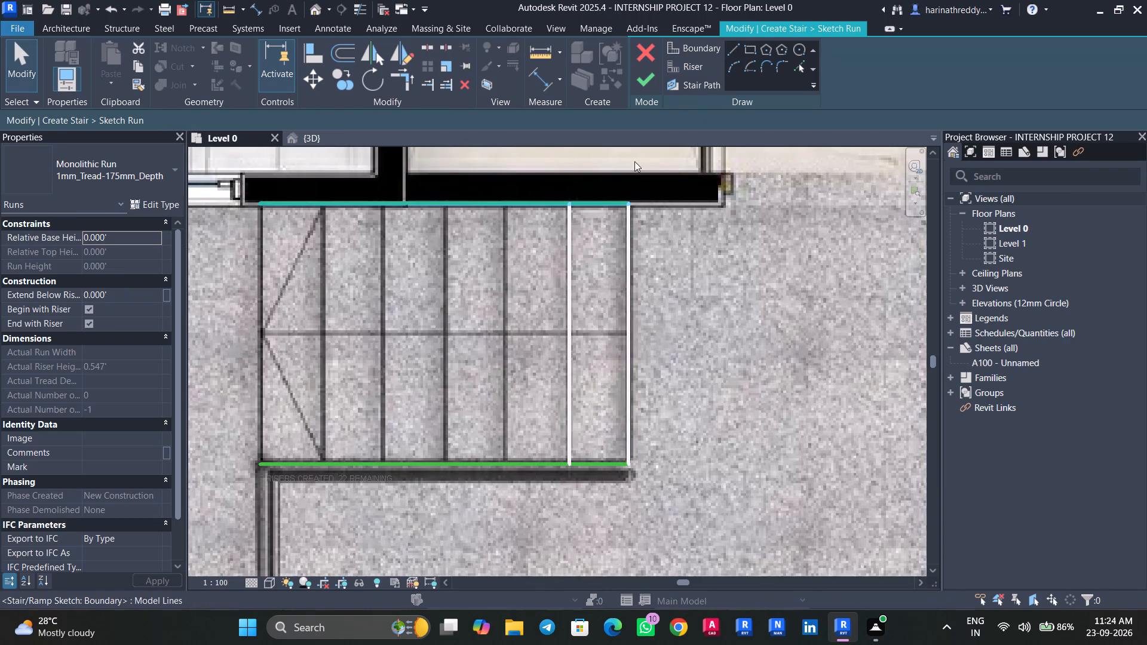
# Draw the third and fourth risers between the boundaries, aligned with the plan's step lines.
pyautogui.click(701, 67)
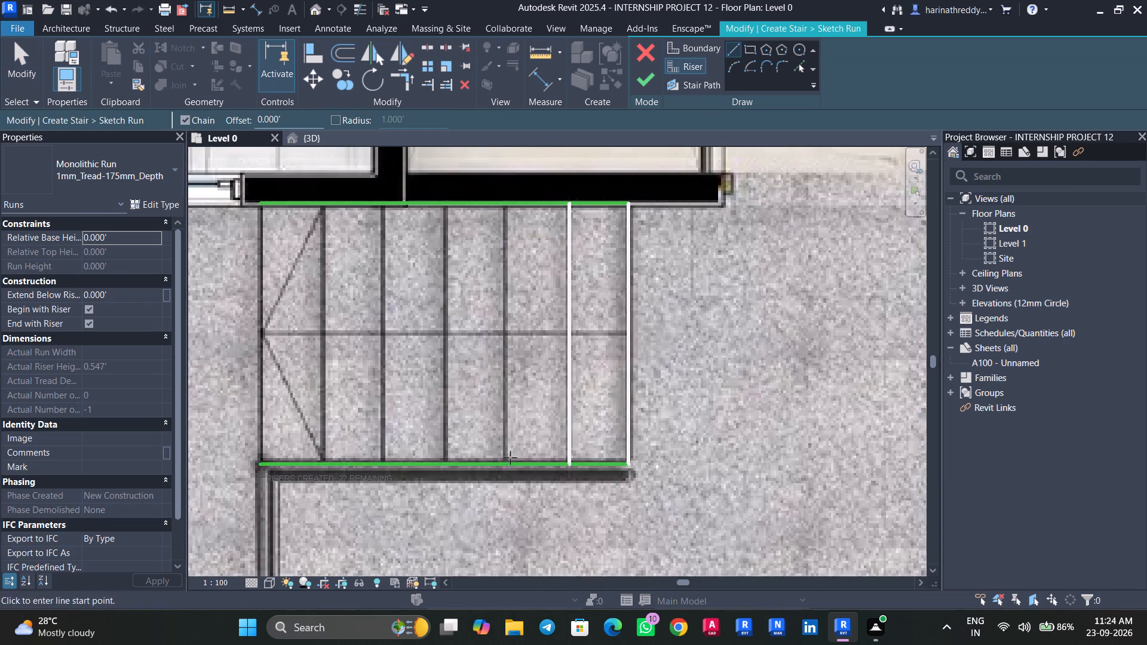
pyautogui.click(505, 462)
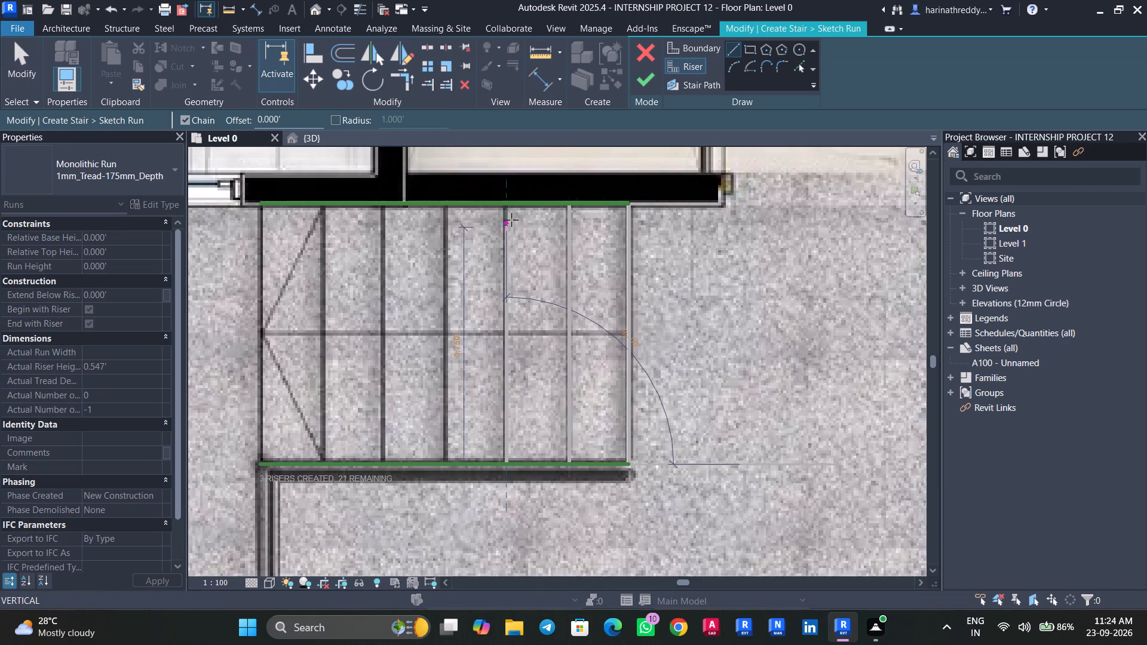
pyautogui.click(510, 204)
pyautogui.press('Escape')
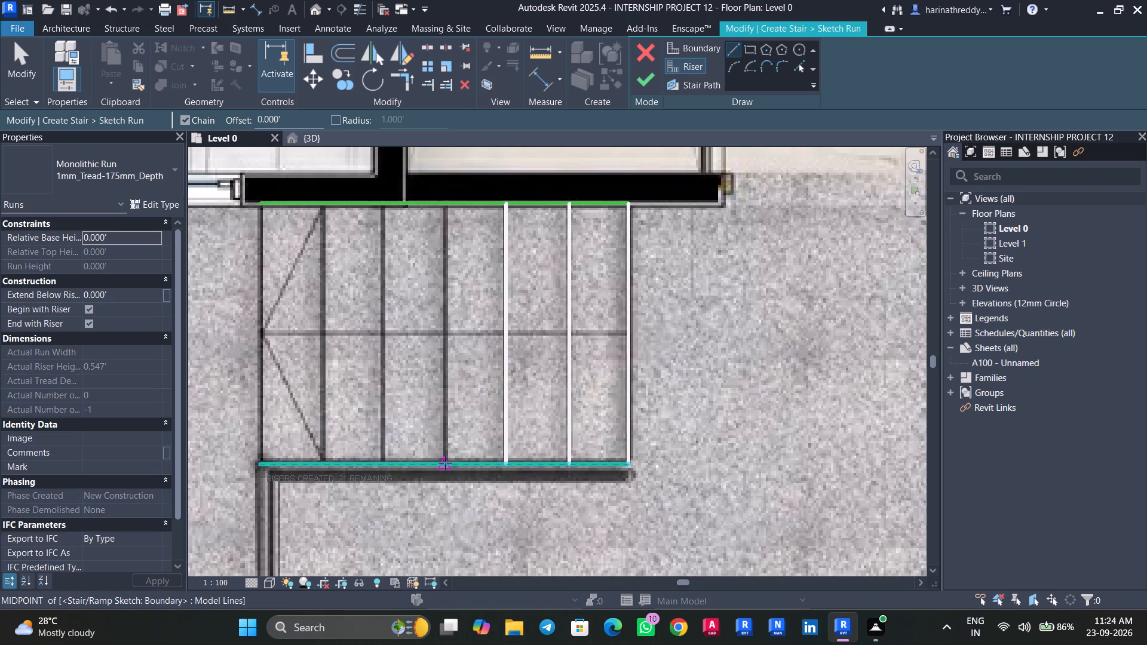
pyautogui.click(448, 464)
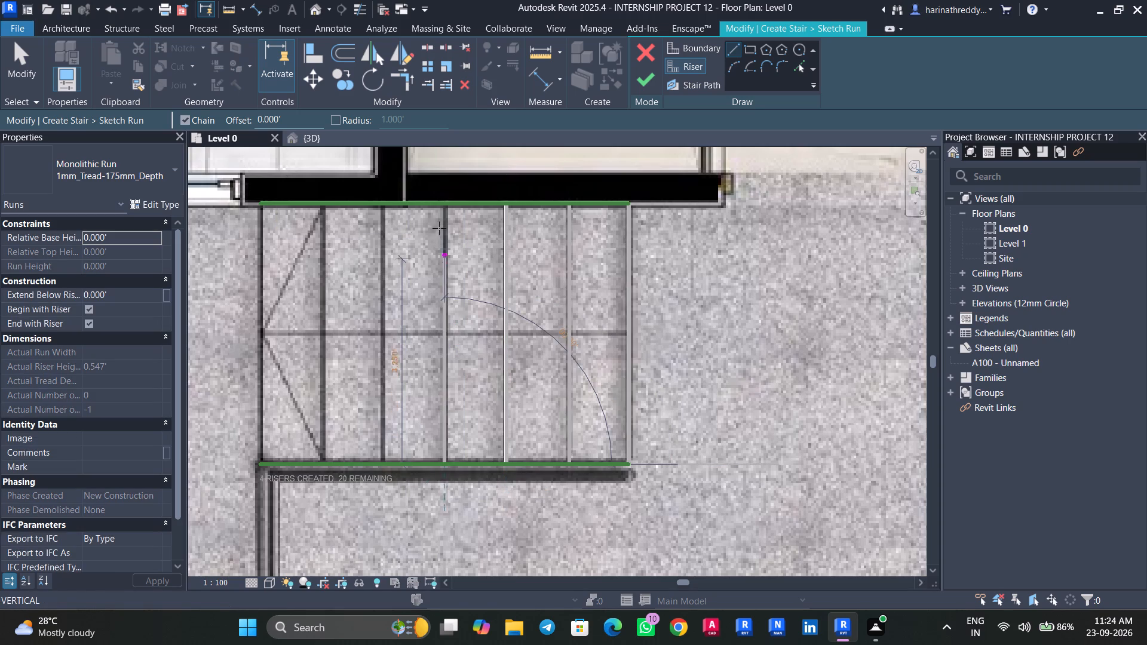
pyautogui.click(443, 203)
pyautogui.press('Escape')
pyautogui.press('Escape')
pyautogui.press('Escape')
pyautogui.click(441, 259)
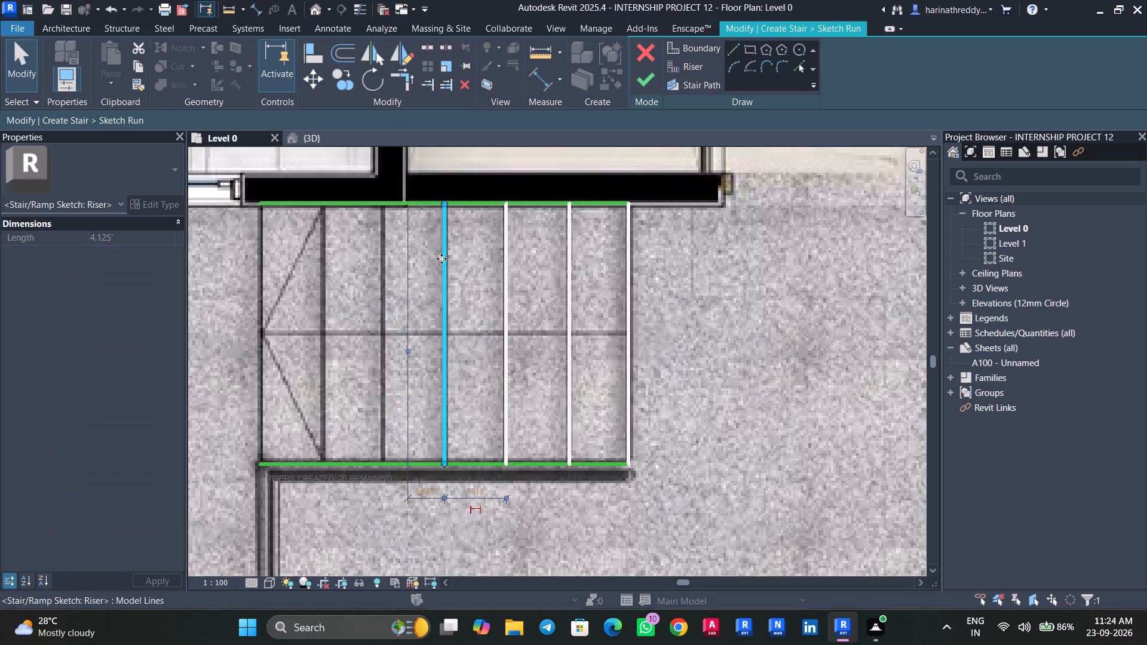
pyautogui.press('Right')
pyautogui.press('Left')
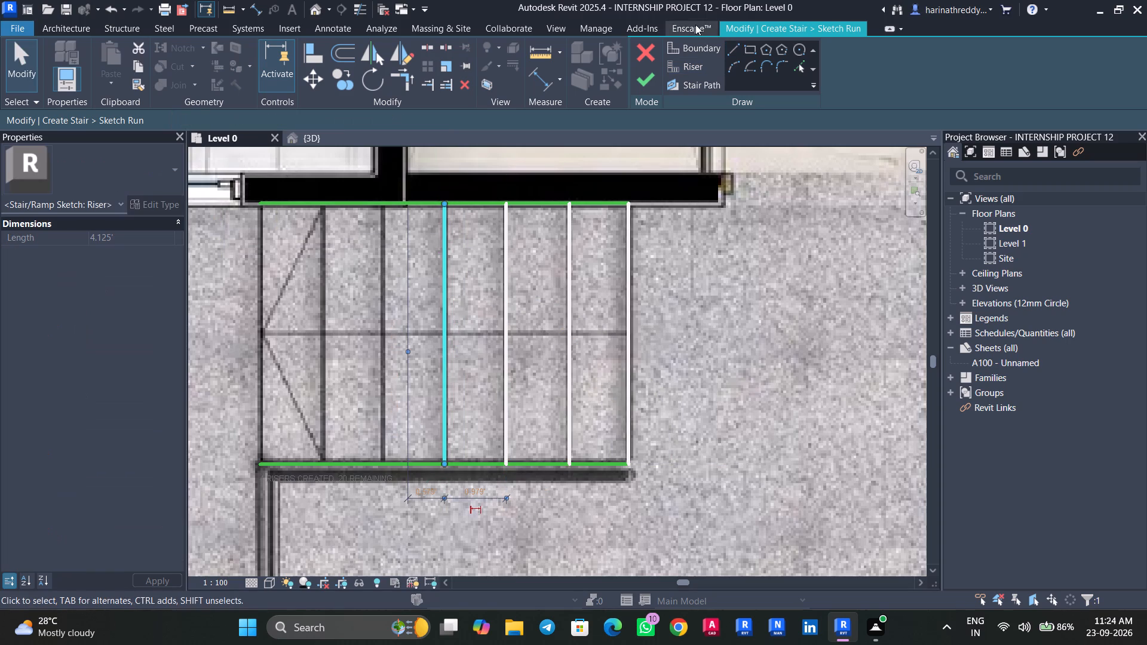
# Draw the fifth, sixth and seventh risers between the boundaries, aligned with the plan's remaining step lines to the flight's west end.
pyautogui.click(694, 62)
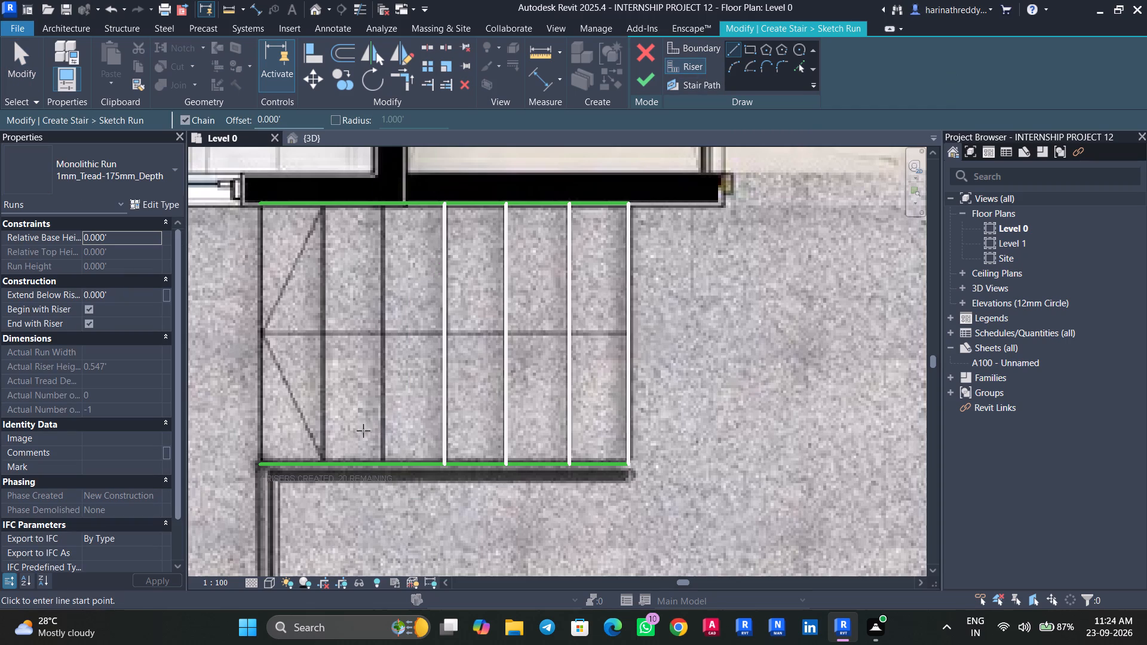
pyautogui.click(384, 464)
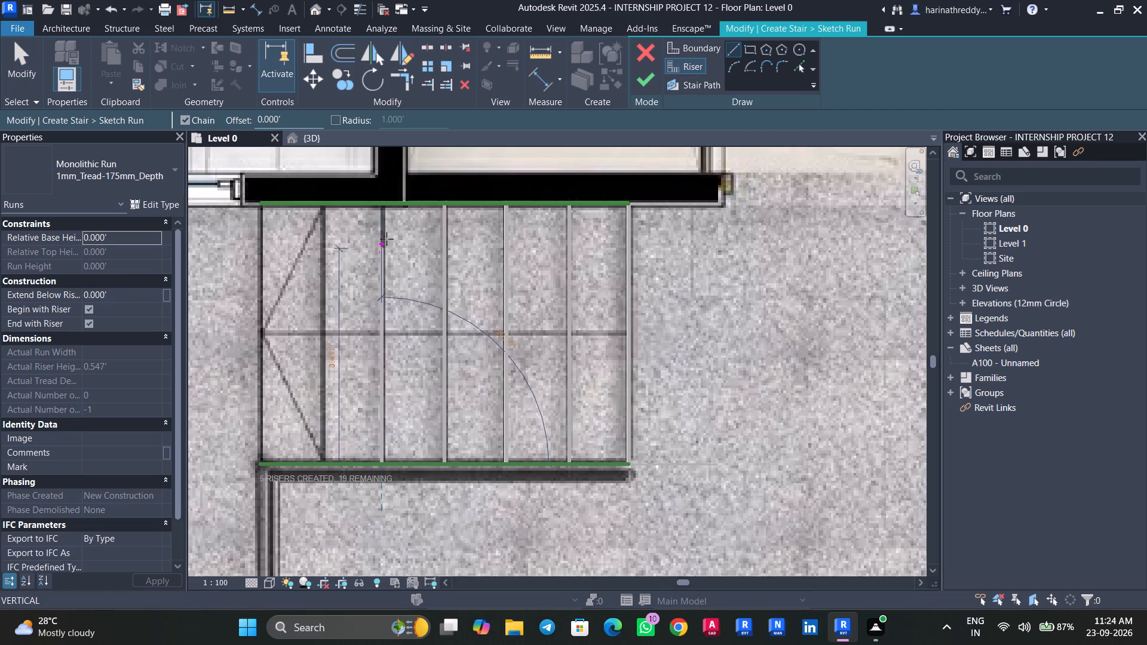
pyautogui.click(382, 205)
pyautogui.press('Escape')
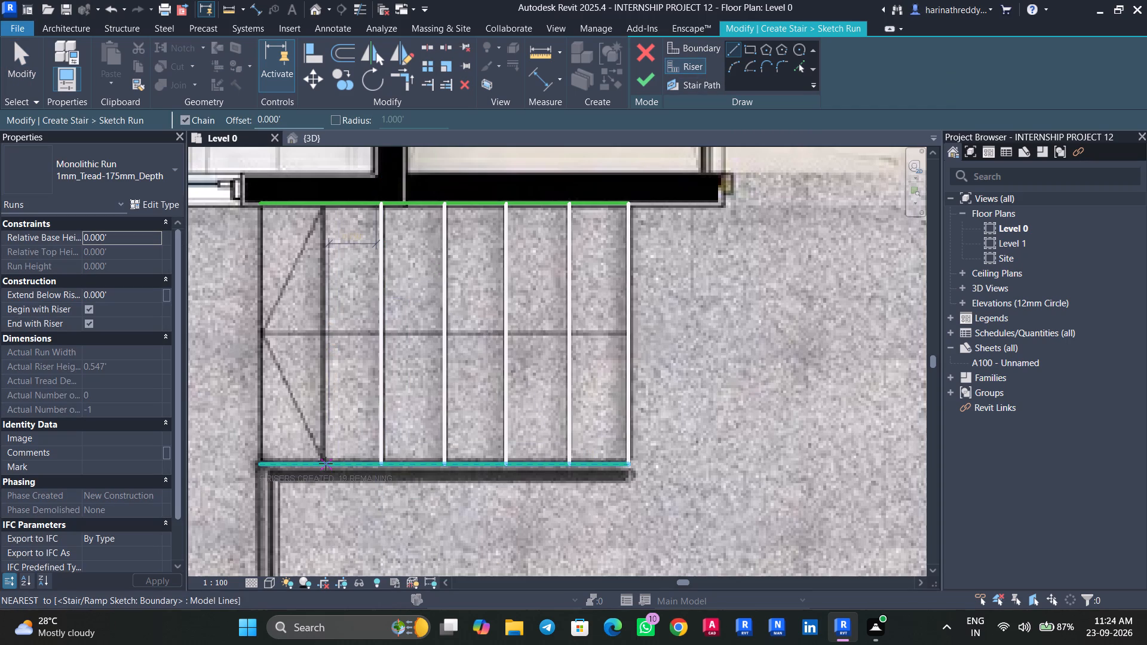
pyautogui.click(324, 462)
pyautogui.click(327, 204)
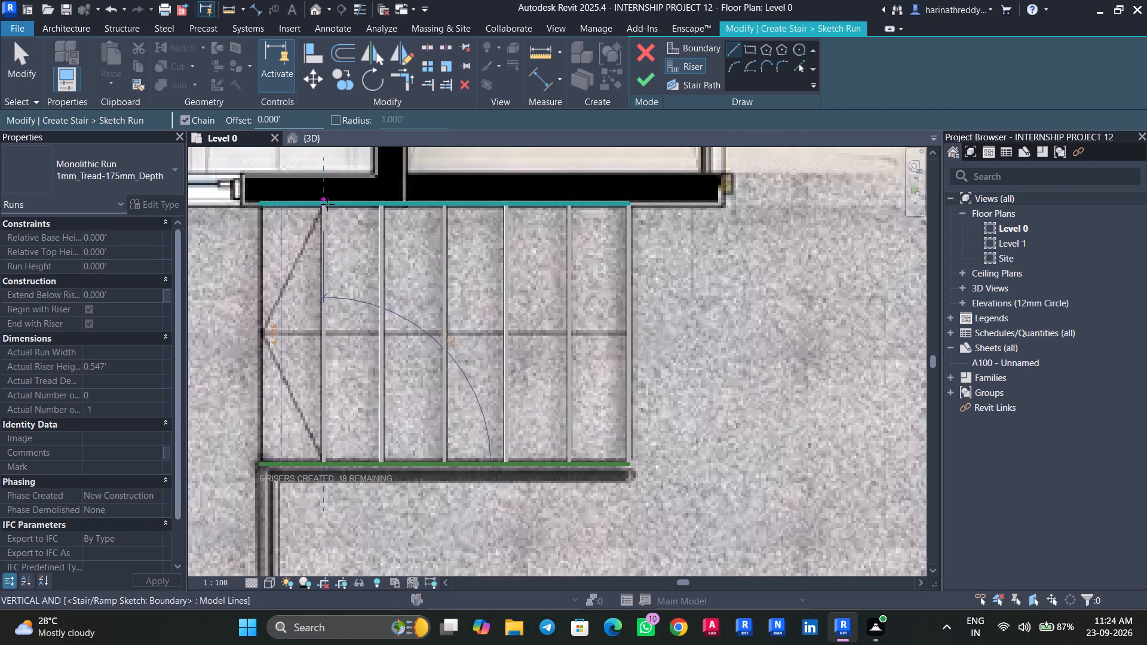
pyautogui.press('Escape')
pyautogui.click(259, 462)
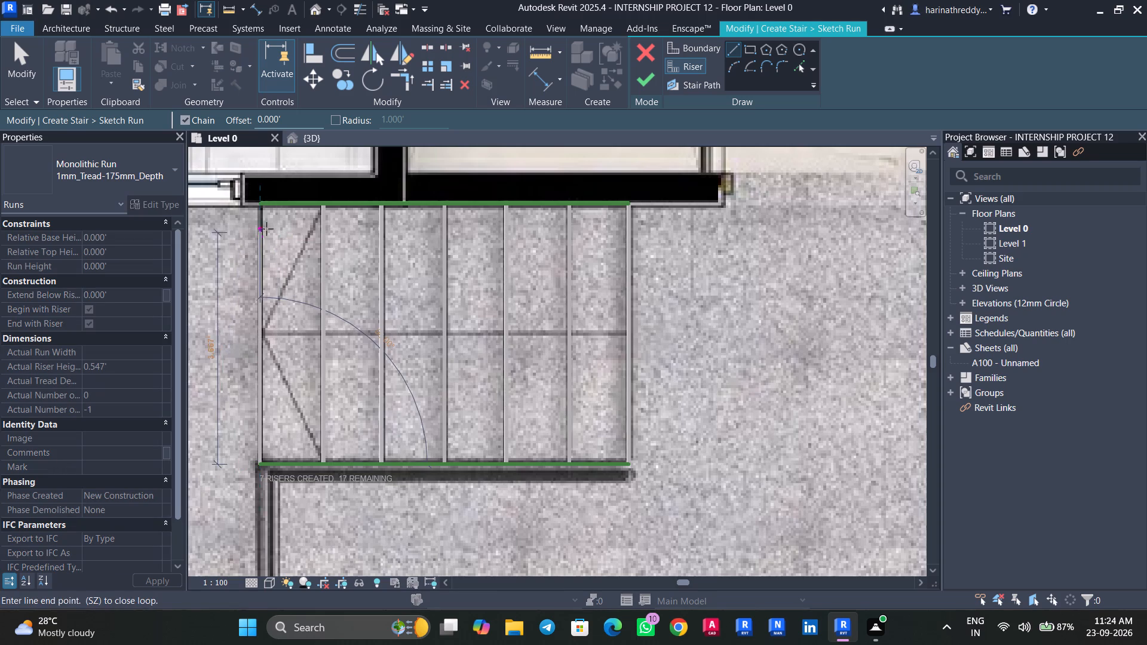
pyautogui.click(263, 204)
pyautogui.press('Escape')
pyautogui.press('Escape')
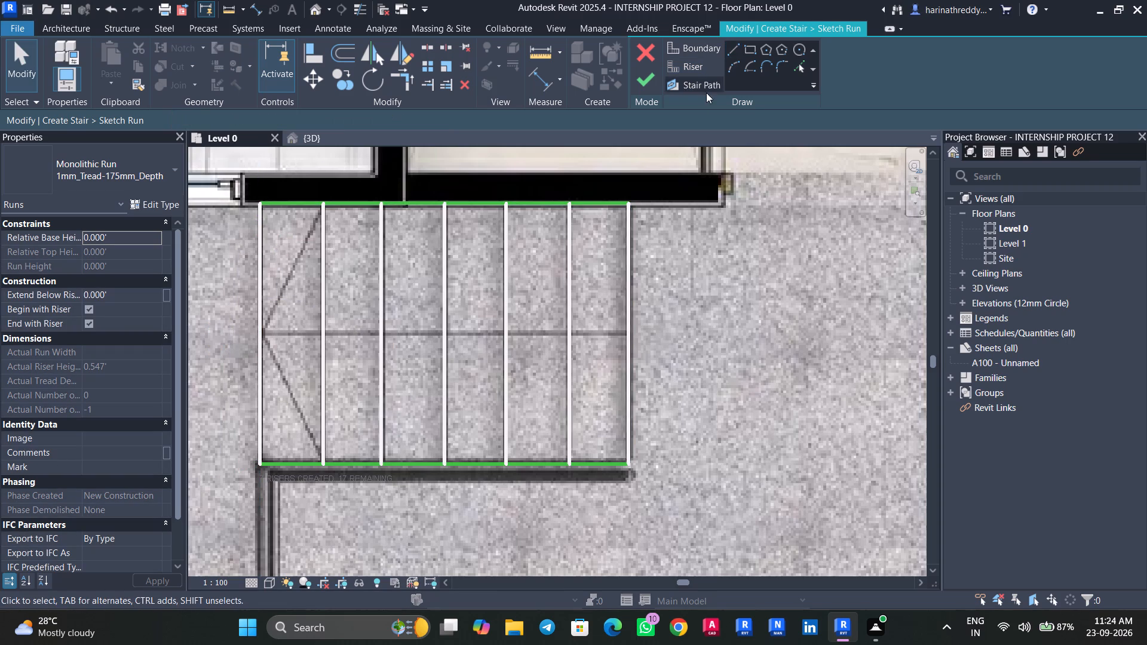
# Draw the stair path along the flight's centre line from the east riser to the west riser and finish the run sketch.
pyautogui.click(706, 90)
pyautogui.click(627, 335)
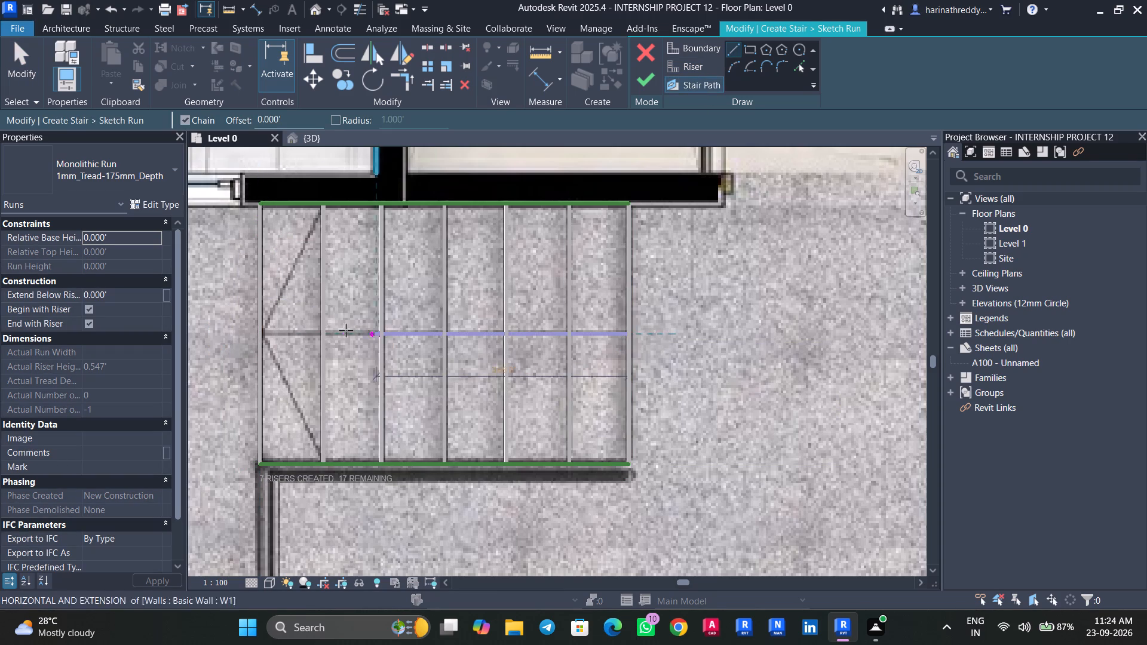
pyautogui.click(262, 331)
pyautogui.press('Escape')
pyautogui.press('Escape')
pyautogui.scroll(-5, 362, 397)
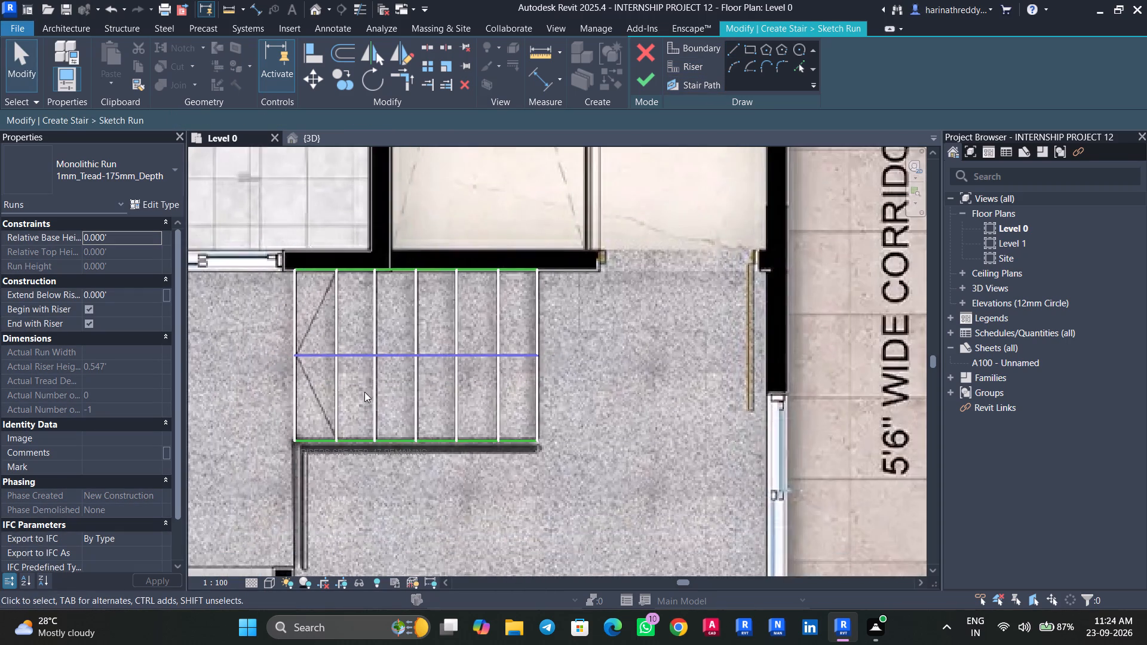
pyautogui.scroll(-2, 364, 392)
pyautogui.click(641, 86)
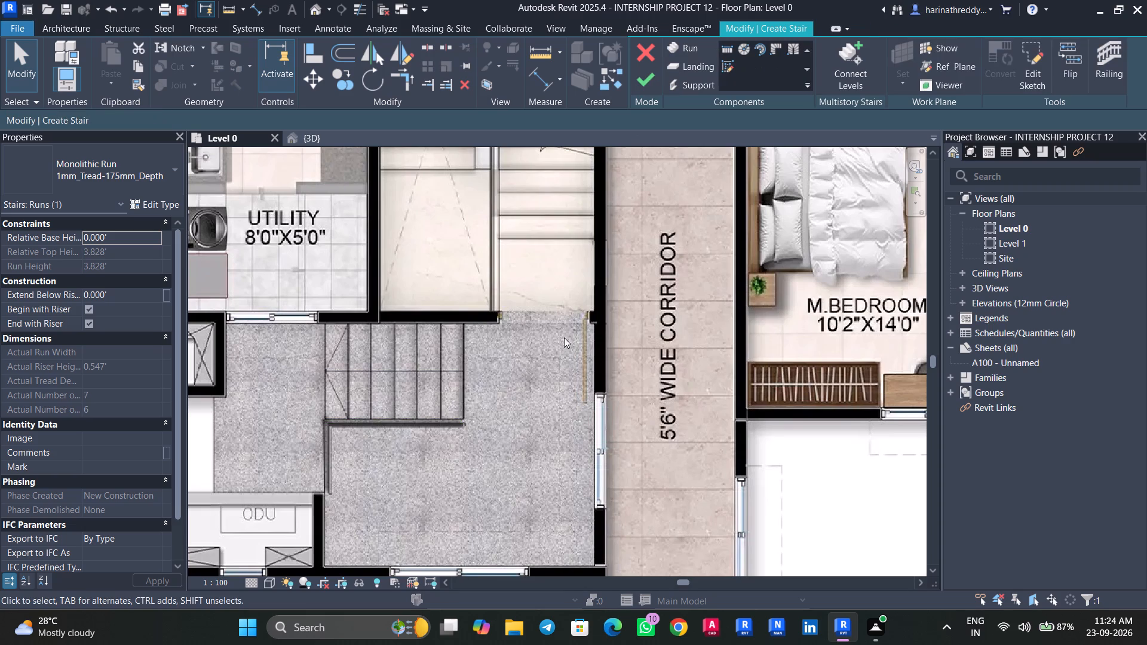
# Examine the sketched run in the 3D view, checking its steps against the adjoining floor and walls.
pyautogui.click(321, 142)
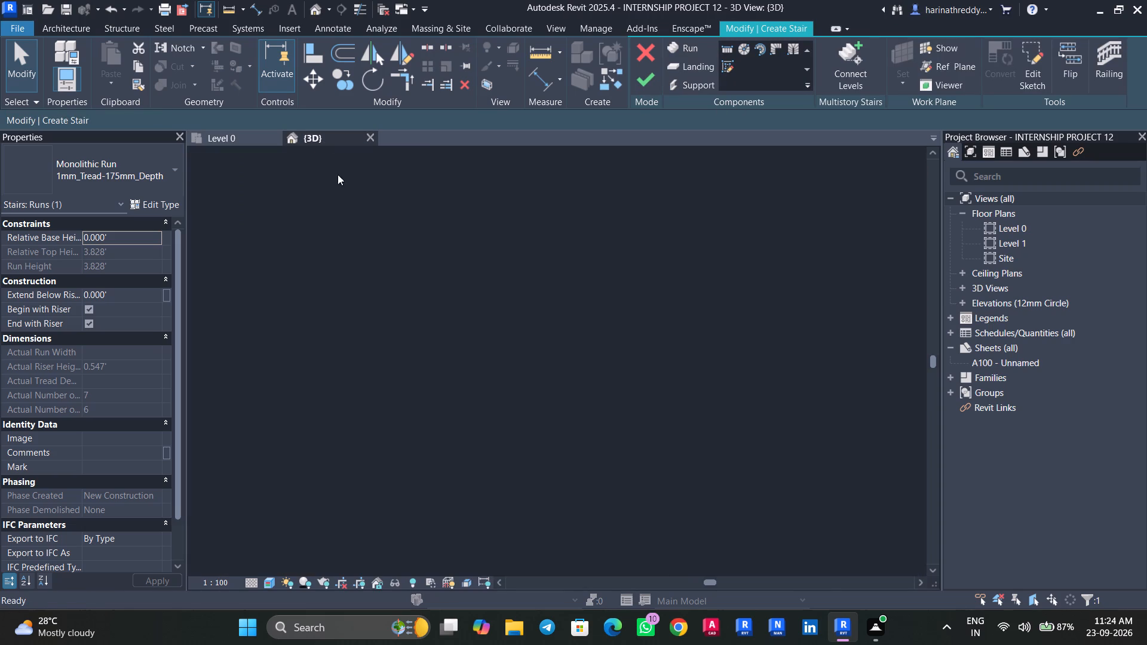
pyautogui.keyDown('shift'); pyautogui.moveTo(400, 447); pyautogui.dragTo(616, 517, button='middle'); pyautogui.keyUp('shift')
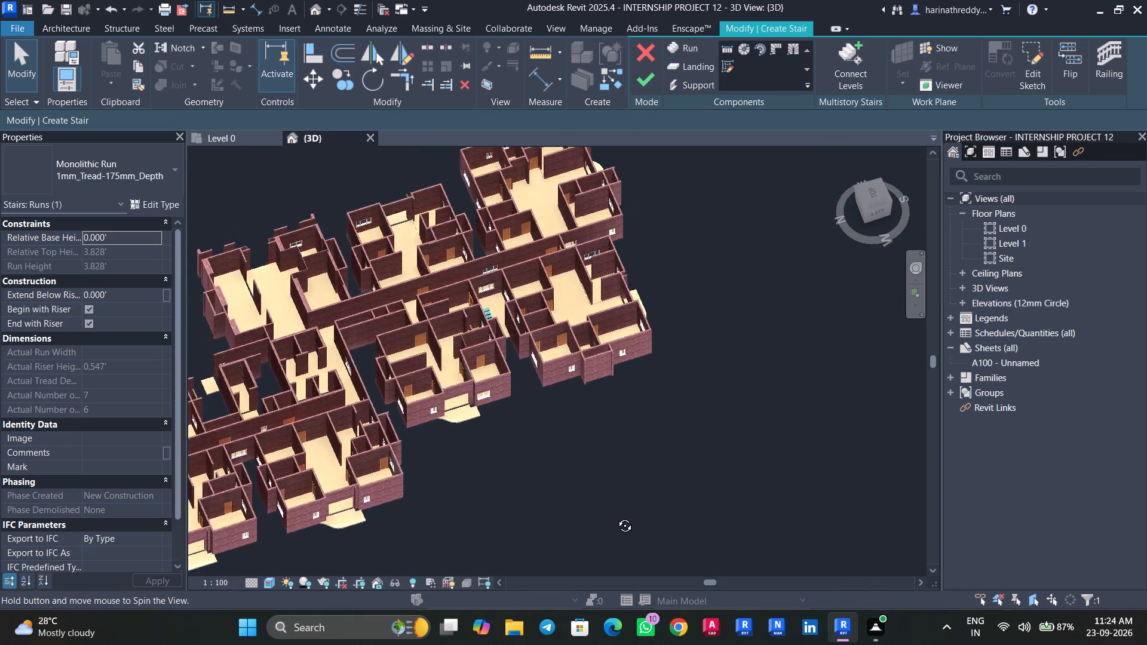
pyautogui.keyDown('shift'); pyautogui.moveTo(616, 517); pyautogui.dragTo(504, 540, button='middle'); pyautogui.keyUp('shift')
pyautogui.scroll(2, 490, 315)
pyautogui.scroll(-1, 490, 315)
pyautogui.scroll(7, 490, 315)
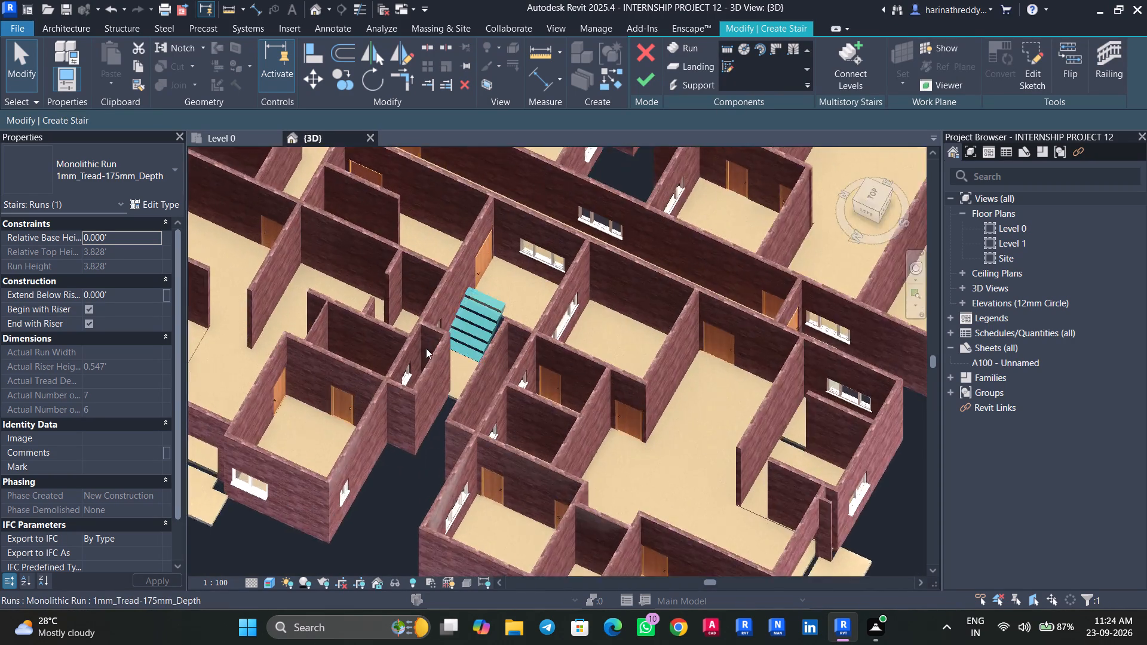
pyautogui.scroll(2, 426, 348)
pyautogui.scroll(-1, 426, 348)
pyautogui.scroll(2, 426, 348)
pyautogui.scroll(10, 496, 354)
pyautogui.keyDown('shift'); pyautogui.moveTo(477, 362); pyautogui.dragTo(428, 445, button='middle'); pyautogui.keyUp('shift')
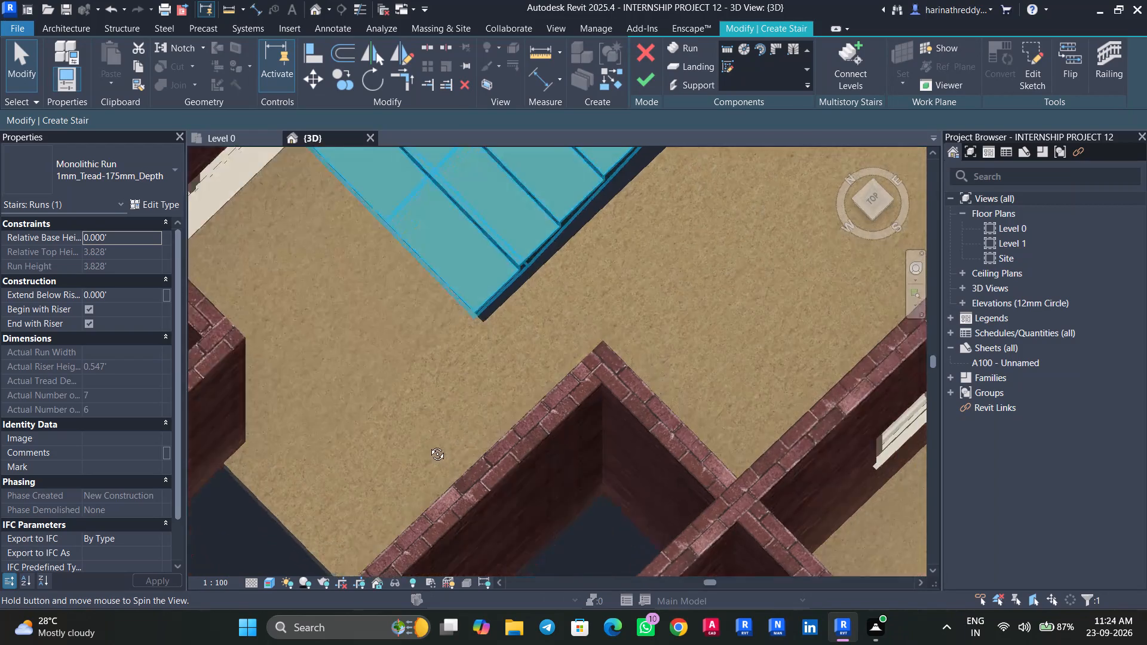
pyautogui.keyDown('shift'); pyautogui.moveTo(428, 445); pyautogui.dragTo(453, 359, button='middle'); pyautogui.keyUp('shift')
pyautogui.scroll(-2, 453, 358)
pyautogui.scroll(1, 453, 358)
pyautogui.scroll(-5, 453, 358)
pyautogui.moveTo(448, 347); pyautogui.dragTo(355, 484, button='middle')
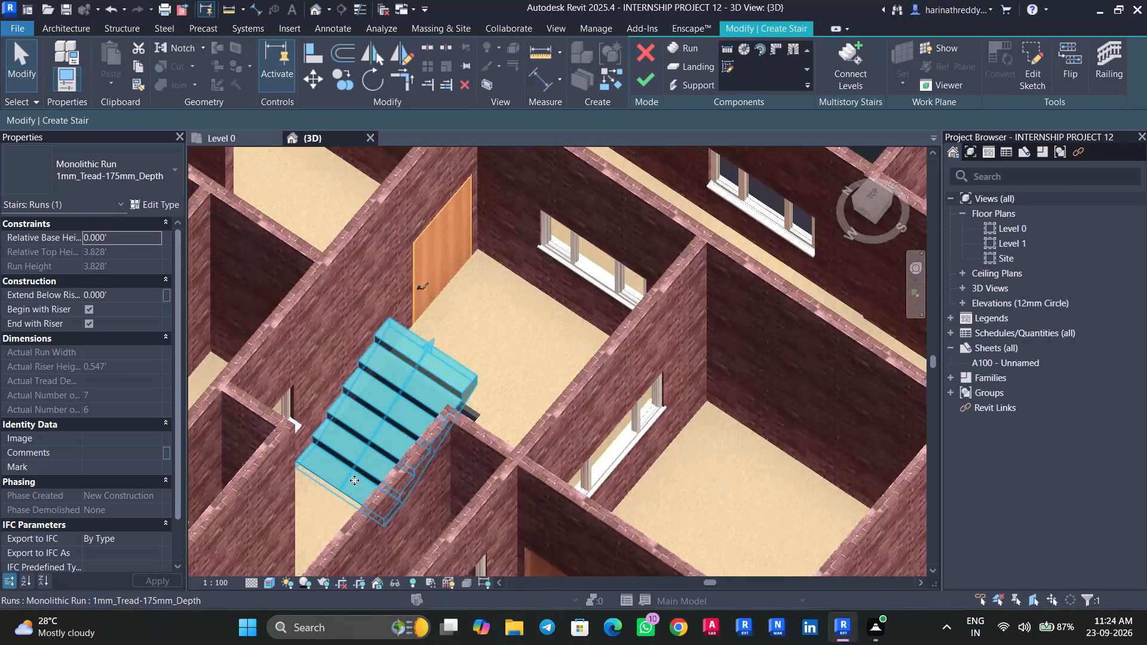
# Finish creating the precast stair.
pyautogui.click(649, 77)
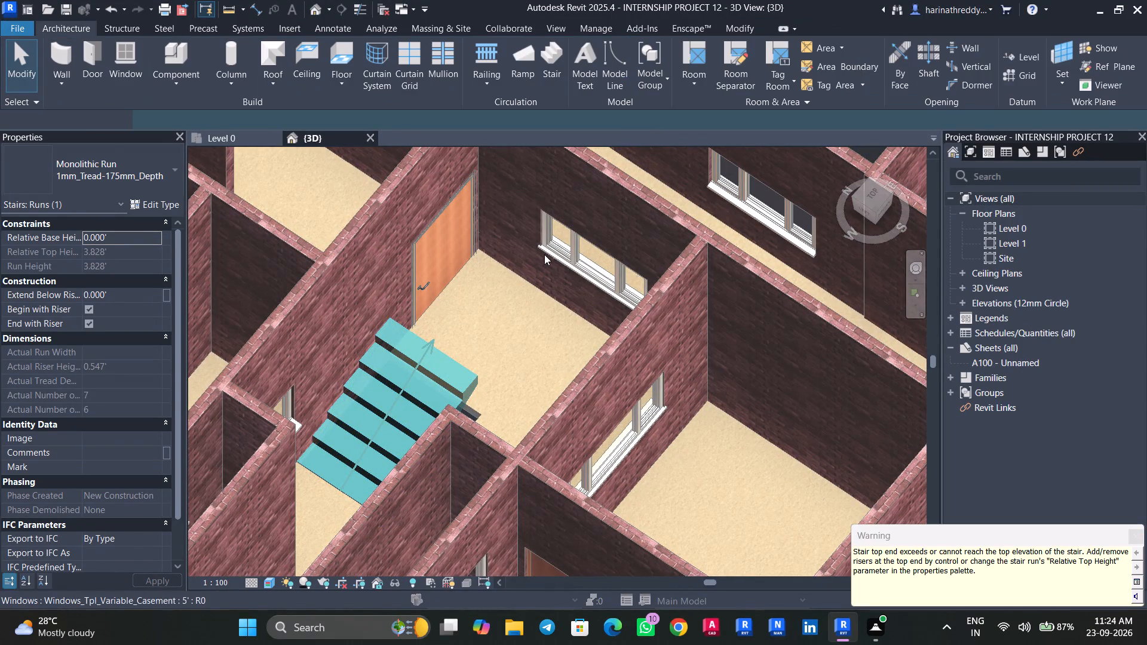
pyautogui.click(1142, 539)
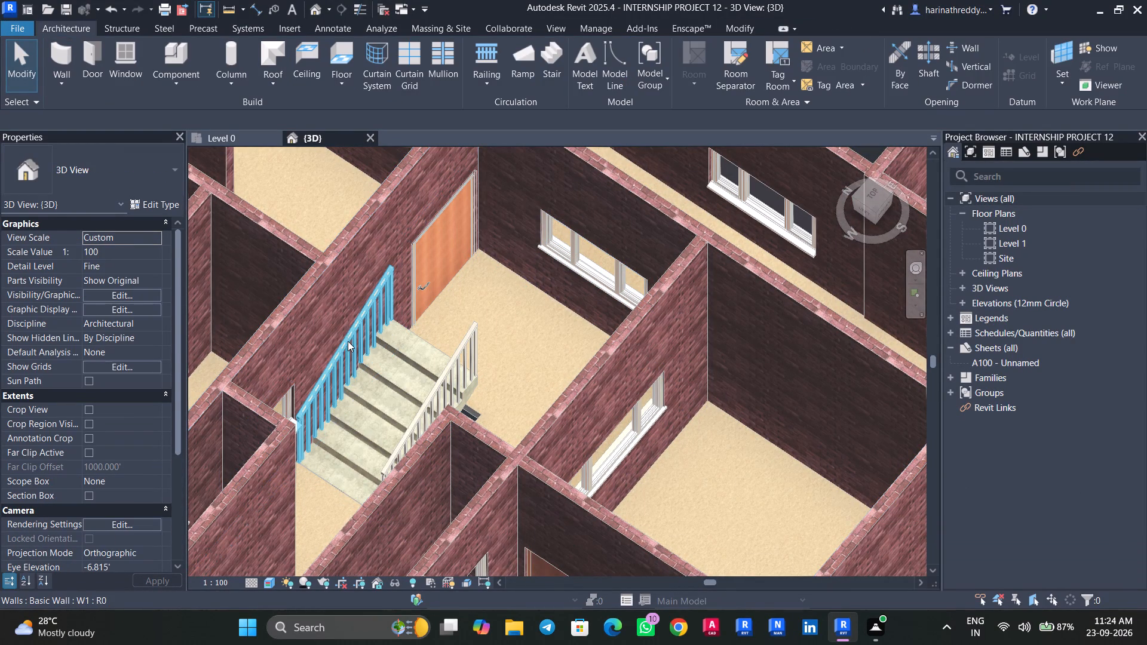
# Delete the railings on both sides of the short stair flight.
pyautogui.click(347, 341)
pyautogui.press('Delete')
pyautogui.click(446, 369)
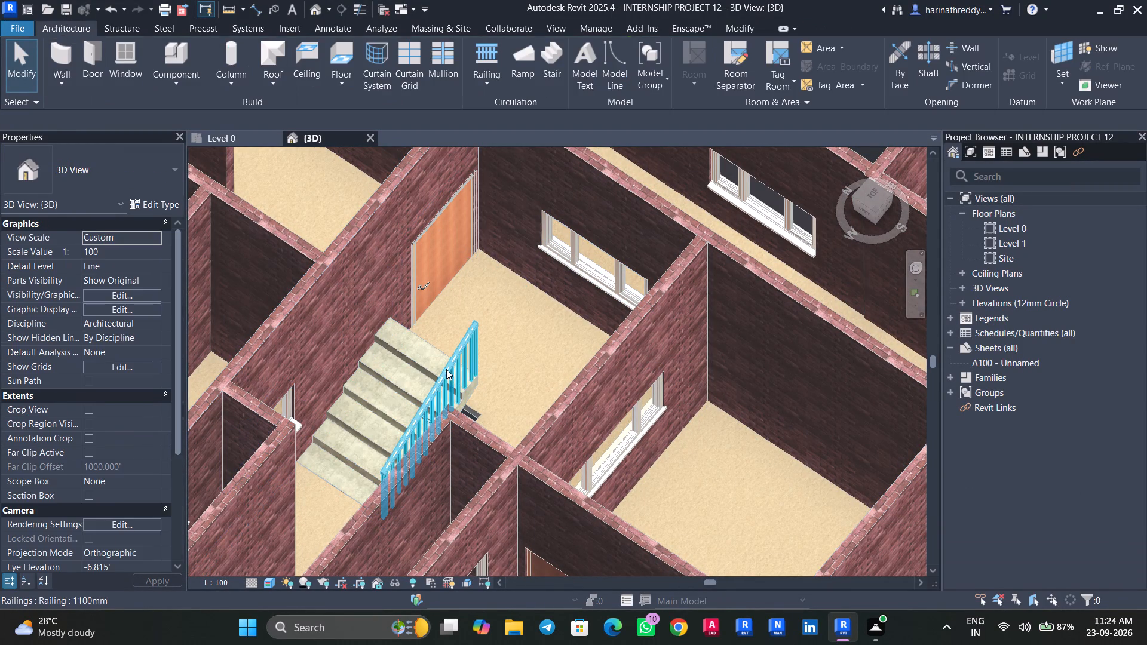
pyautogui.press('Delete')
# Examine the flight and the adjoining floor from the opposite side and review the stair's properties.
pyautogui.click(483, 322)
pyautogui.keyDown('shift'); pyautogui.moveTo(483, 322); pyautogui.dragTo(373, 383, button='middle'); pyautogui.keyUp('shift')
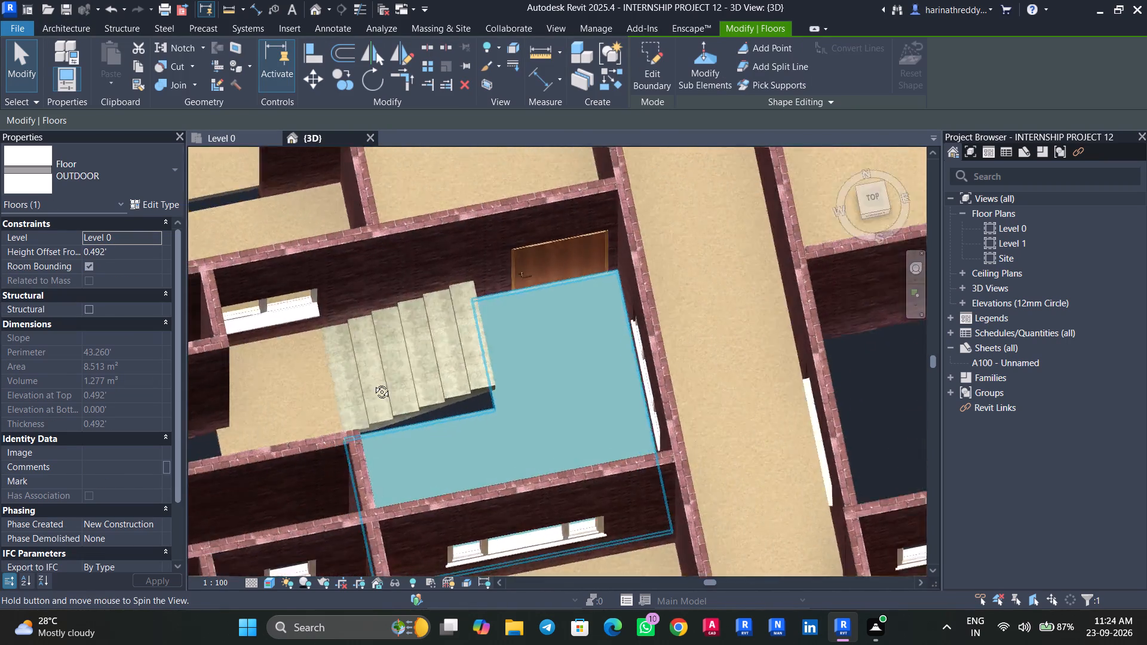
pyautogui.keyDown('shift'); pyautogui.moveTo(373, 383); pyautogui.dragTo(275, 323, button='middle'); pyautogui.keyUp('shift')
pyautogui.press('Escape')
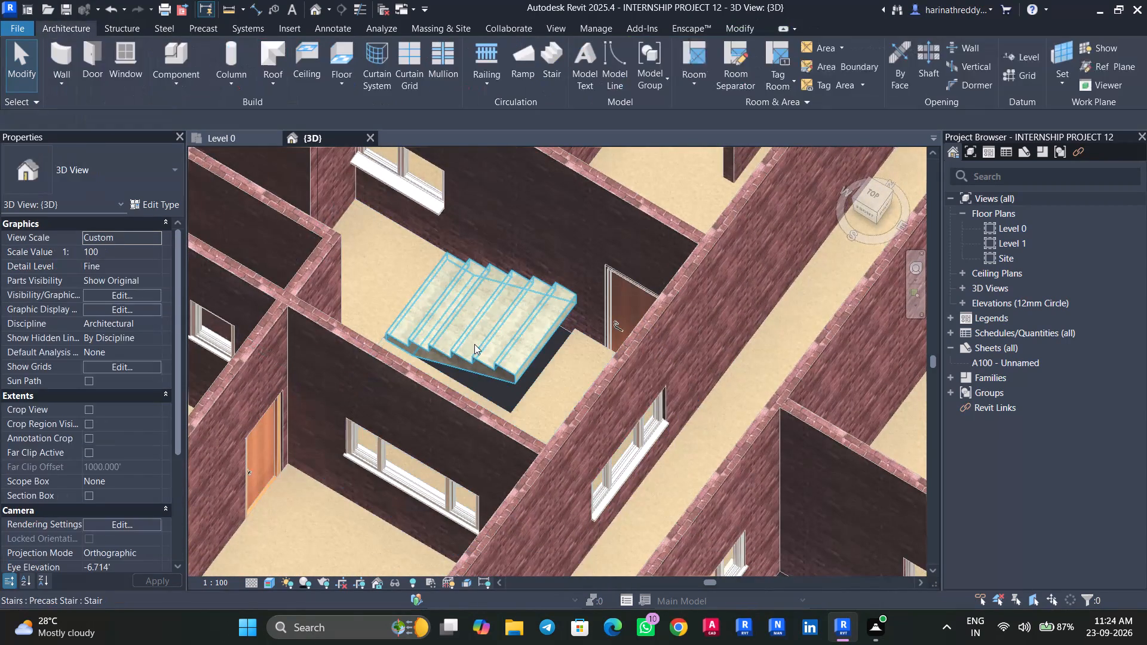
pyautogui.click(474, 344)
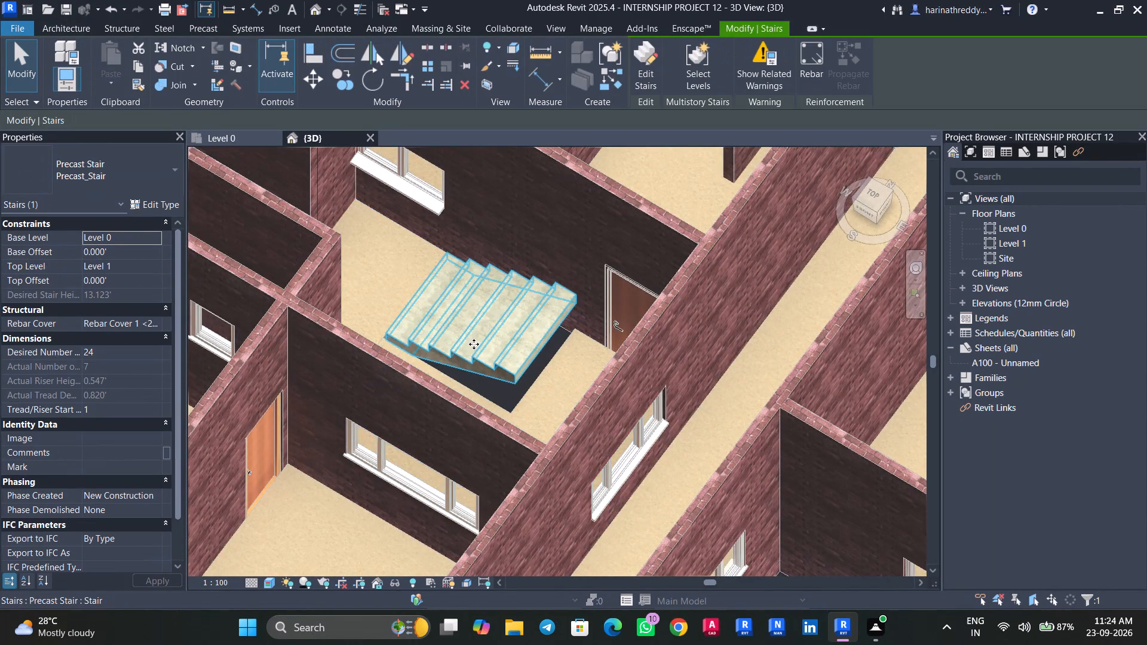
pyautogui.scroll(-4, 125, 414)
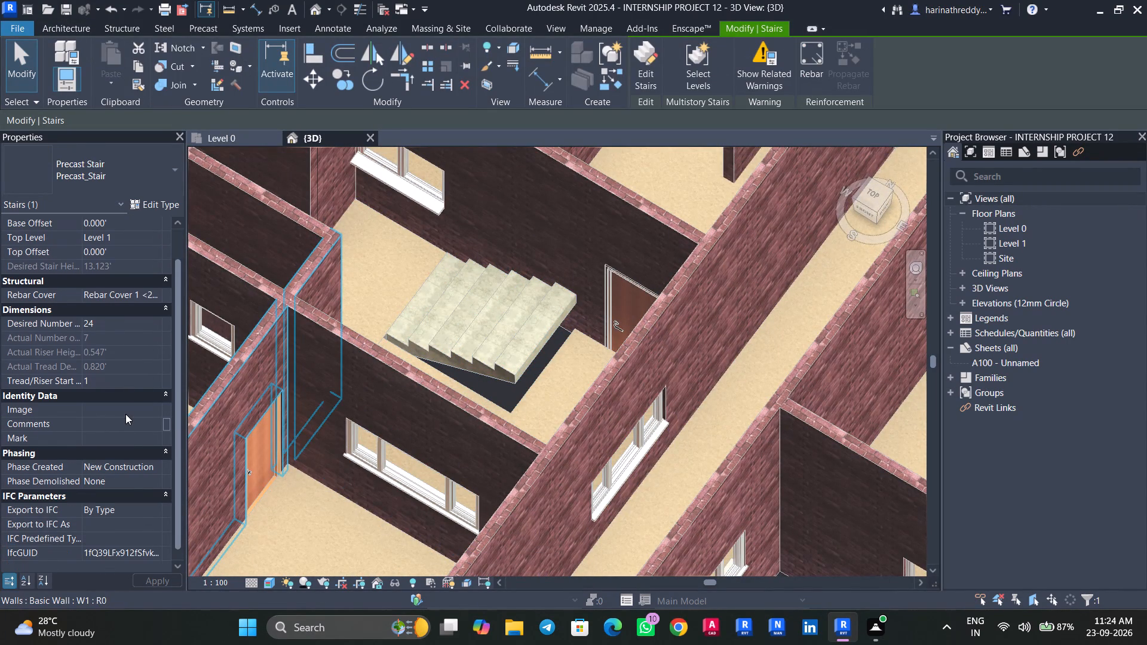
pyautogui.scroll(2, 125, 413)
pyautogui.press('Escape')
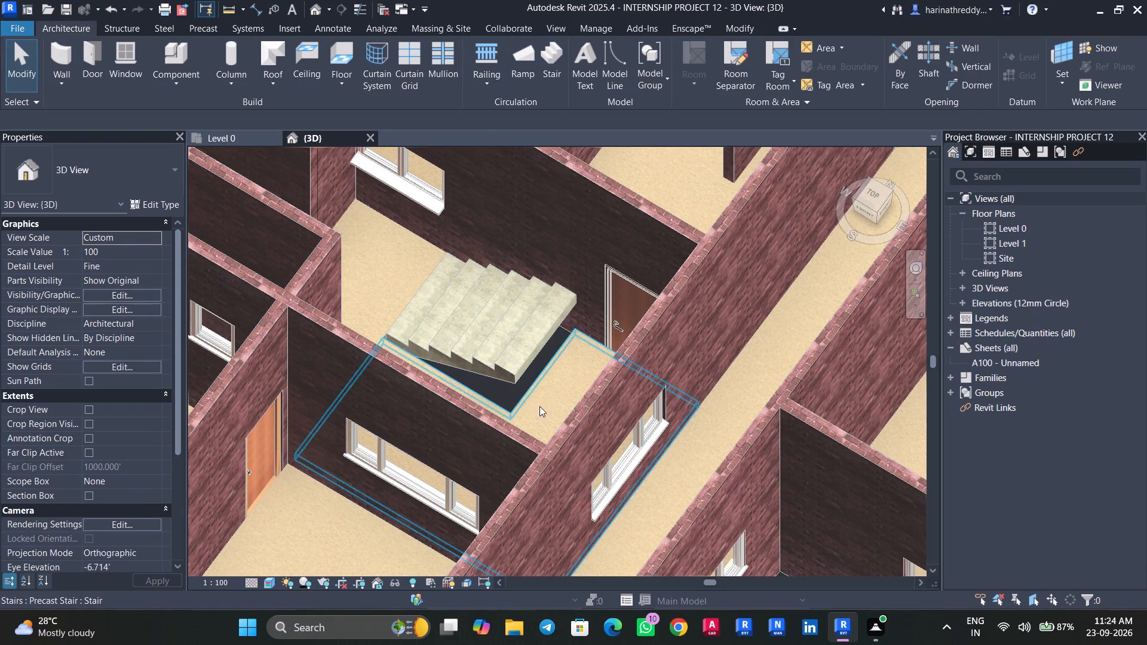
# Raise the OUTDOOR floor beside the flight in side view to a height offset of 3.659', near the top of the stair.
pyautogui.click(539, 406)
pyautogui.click(874, 196)
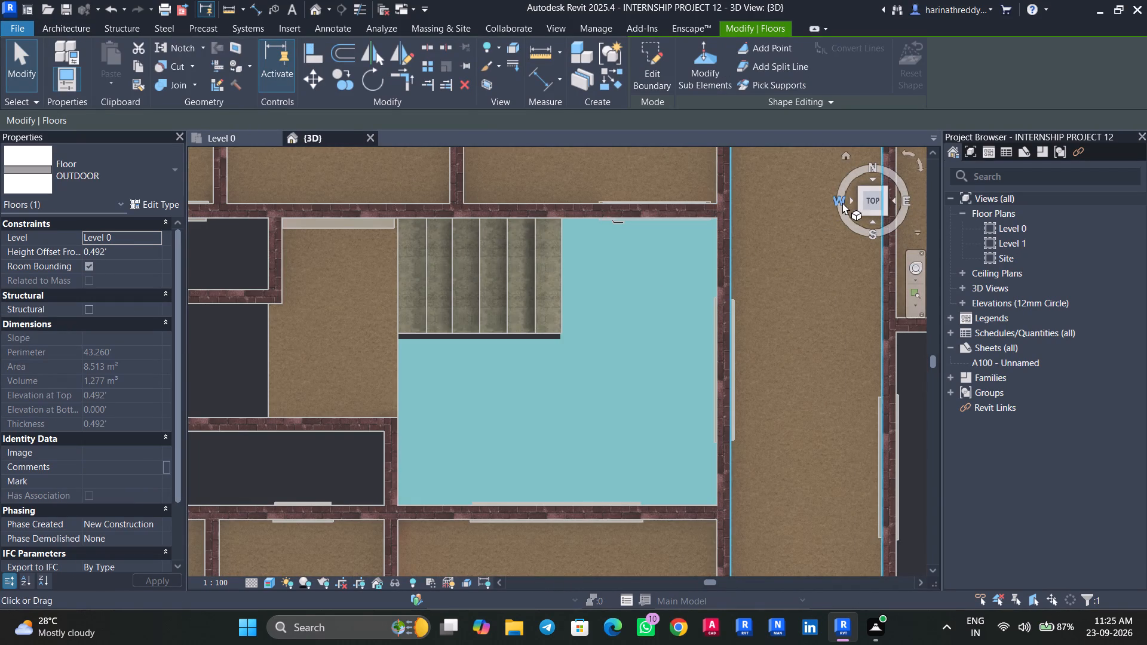
pyautogui.click(849, 200)
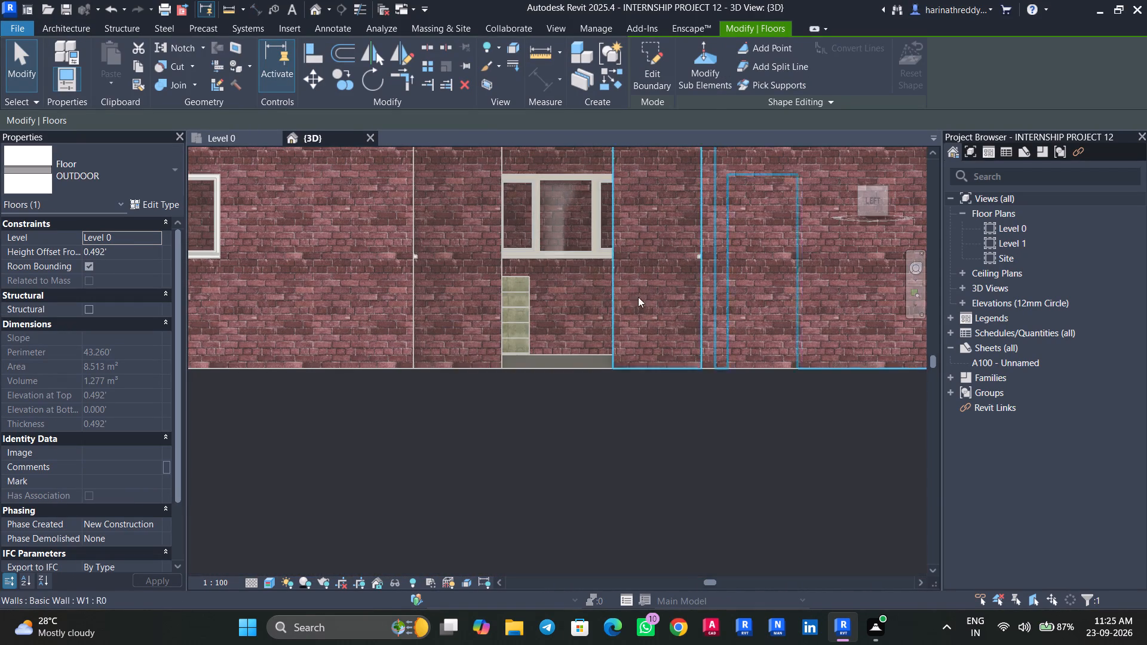
pyautogui.keyDown('shift'); pyautogui.moveTo(552, 418); pyautogui.dragTo(536, 507, button='middle'); pyautogui.keyUp('shift')
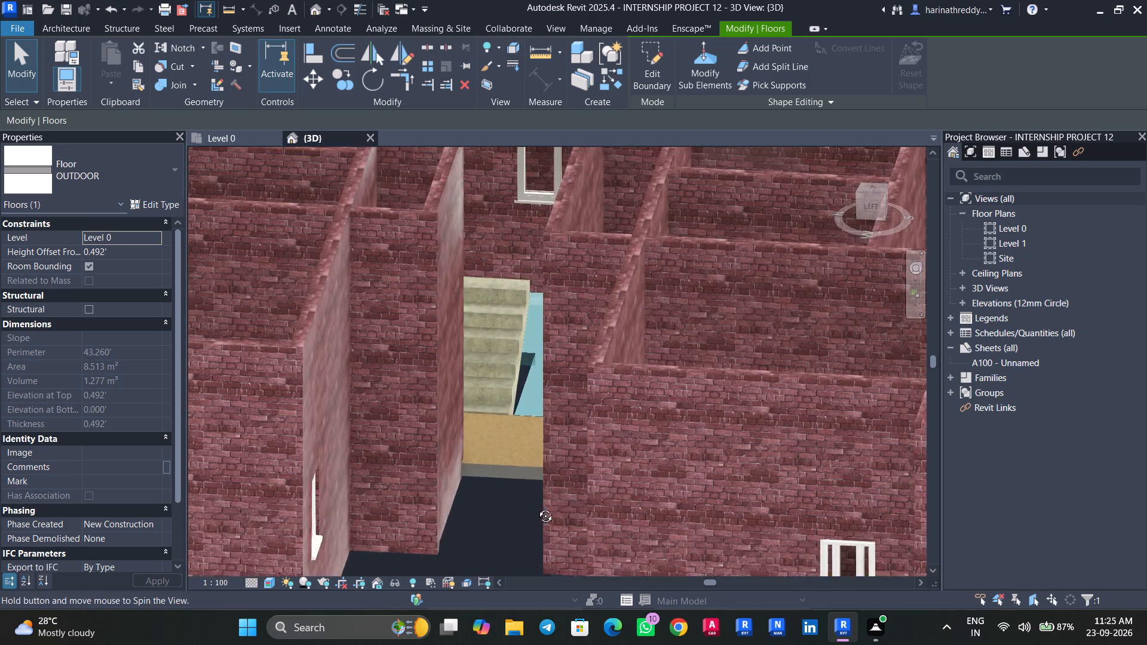
pyautogui.keyDown('shift'); pyautogui.moveTo(536, 507); pyautogui.dragTo(554, 428, button='middle'); pyautogui.keyUp('shift')
pyautogui.click(873, 204)
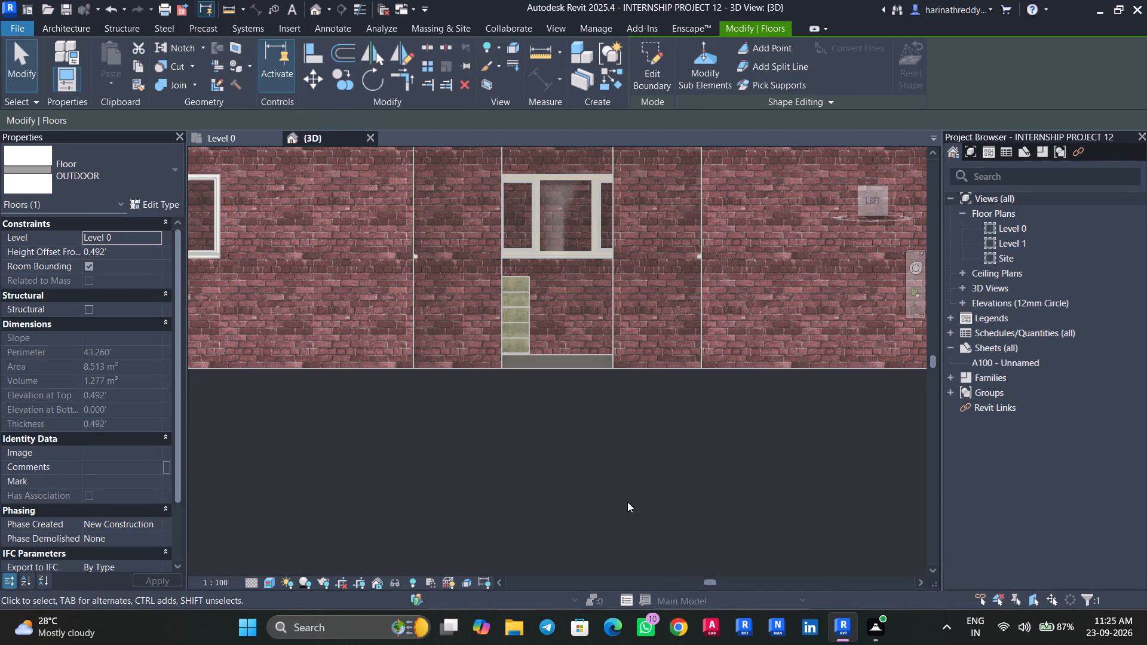
pyautogui.press('Up')
pyautogui.press('Up')
pyautogui.press('Up')
pyautogui.press('Up')
pyautogui.press('Up')
pyautogui.press('Up')
pyautogui.press('Up')
pyautogui.press('Up')
pyautogui.press('Up')
pyautogui.press('Up')
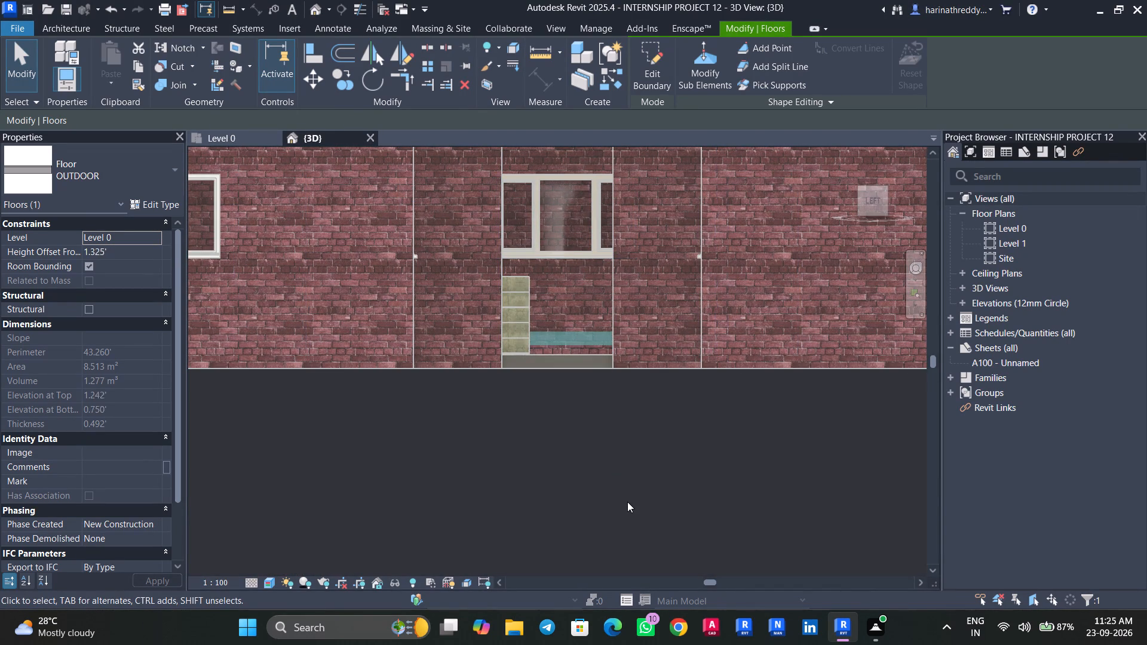
pyautogui.press('Up')
pyautogui.press('Up')
pyautogui.press('Up')
pyautogui.press('Up')
pyautogui.press('Up')
pyautogui.press('Up')
pyautogui.press('Up')
pyautogui.press('Up')
pyautogui.press('Up')
pyautogui.press('Up')
pyautogui.press('Up')
pyautogui.press('Up')
pyautogui.press('Up')
pyautogui.press('Up')
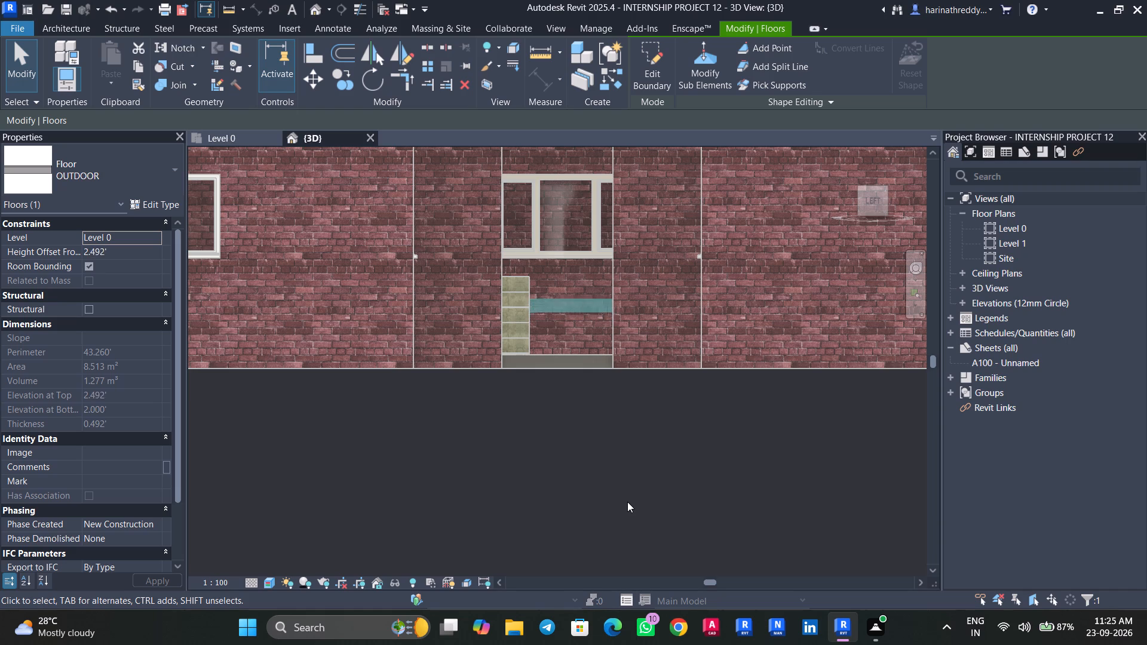
pyautogui.press('Up')
pyautogui.press('Up')
pyautogui.press('Up')
pyautogui.press('Up')
pyautogui.press('Up')
pyautogui.press('Up')
pyautogui.press('Up')
pyautogui.press('Up')
pyautogui.press('Up')
pyautogui.press('Up')
pyautogui.press('Up')
pyautogui.press('Up')
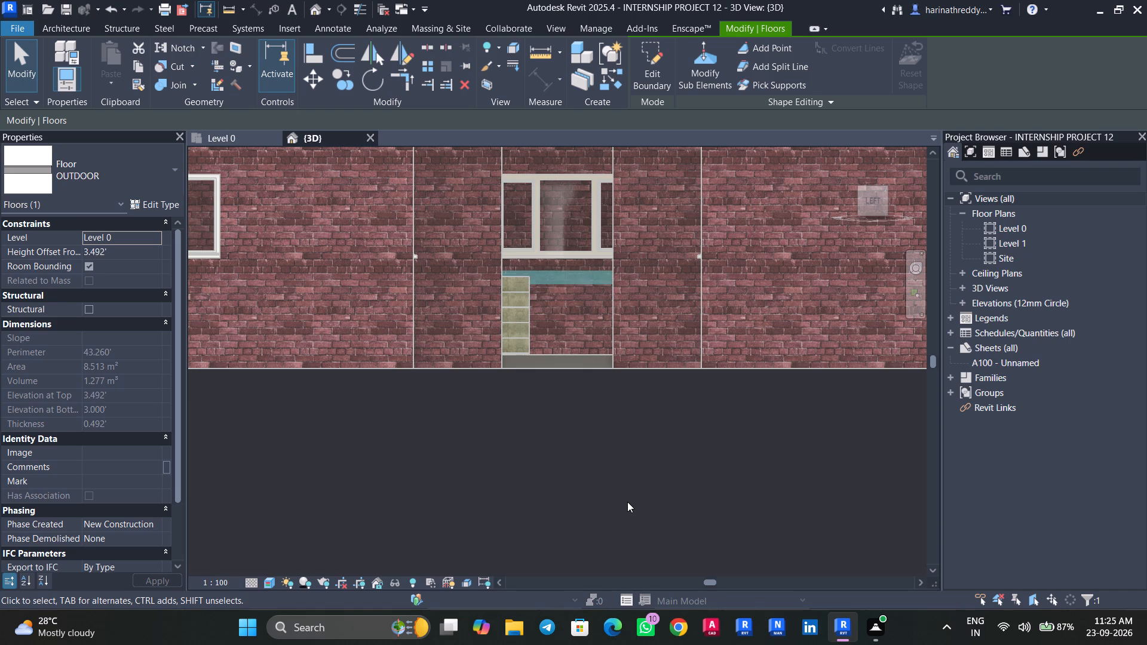
pyautogui.press('Up')
pyautogui.press('Up')
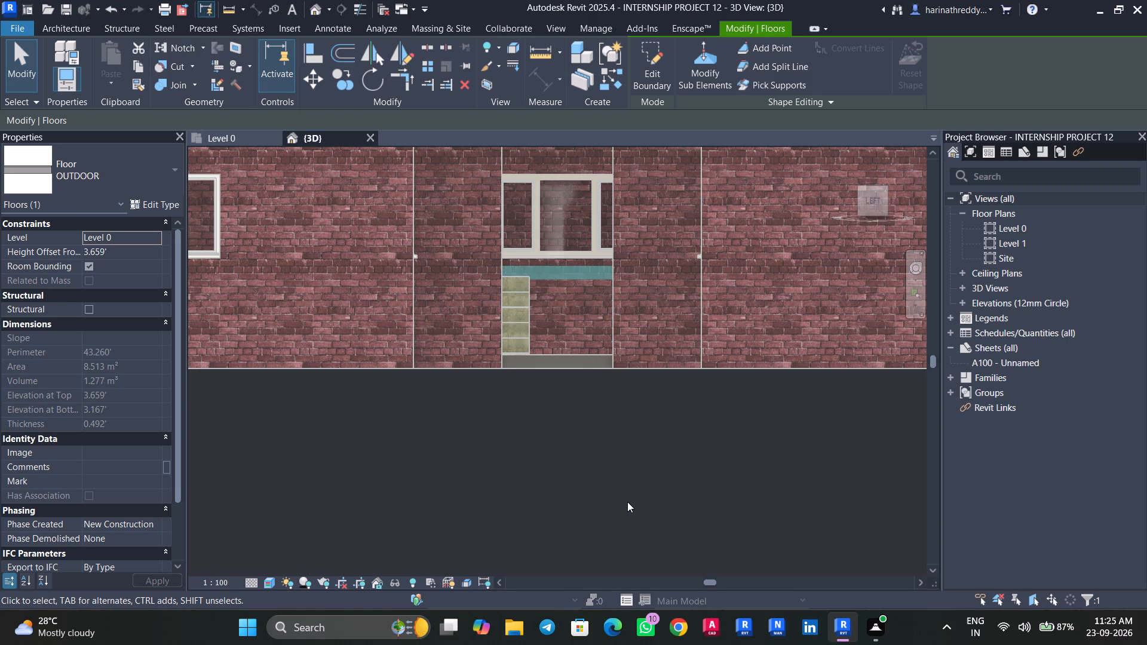
pyautogui.keyDown('shift'); pyautogui.moveTo(621, 508); pyautogui.dragTo(607, 615, button='middle'); pyautogui.keyUp('shift')
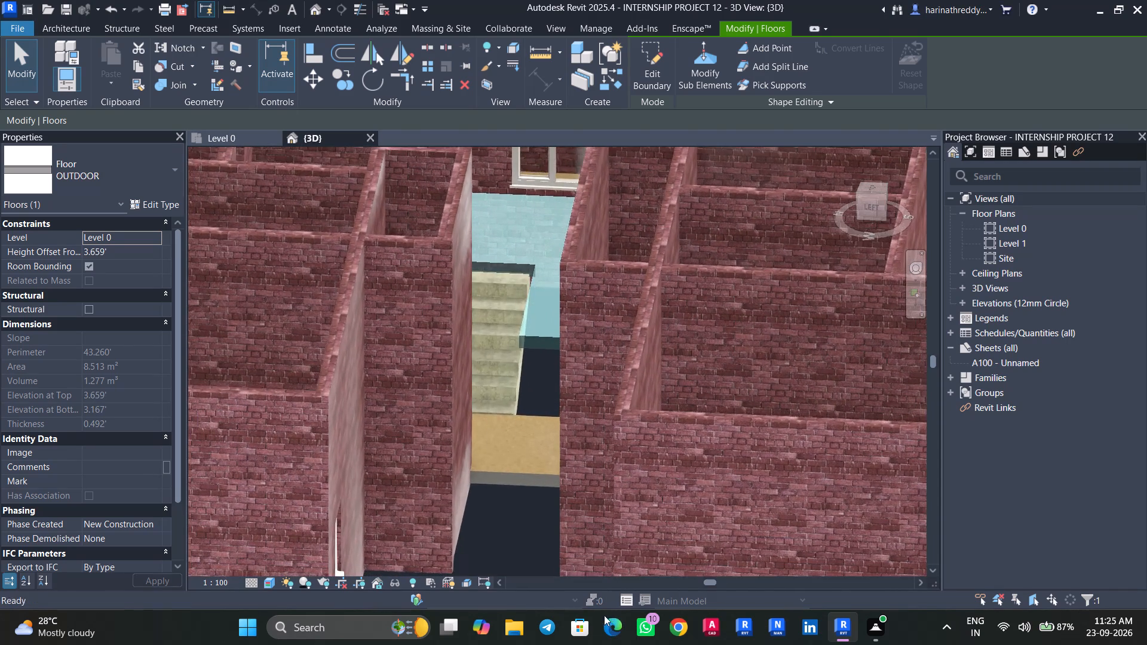
pyautogui.press('Escape')
# Examine the raised landing floor and stair flight from above, at an angle and from the building's left side.
pyautogui.scroll(-4, 515, 296)
pyautogui.keyDown('shift'); pyautogui.moveTo(514, 300); pyautogui.dragTo(601, 520, button='middle'); pyautogui.keyUp('shift')
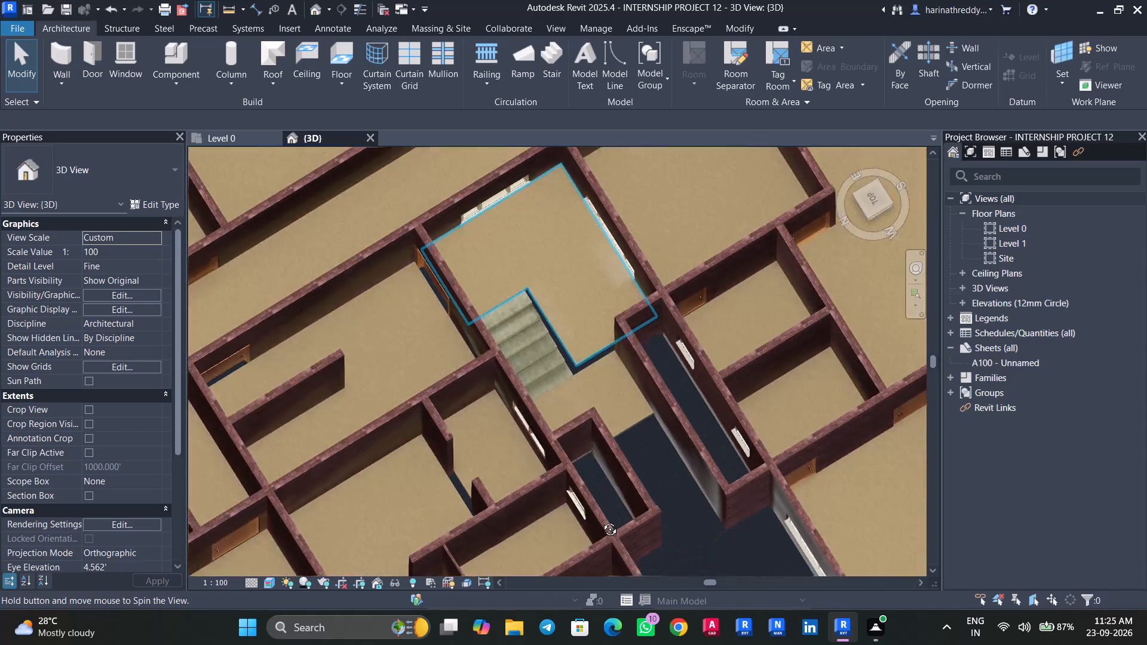
pyautogui.keyDown('shift'); pyautogui.moveTo(601, 520); pyautogui.dragTo(306, 535, button='middle'); pyautogui.keyUp('shift')
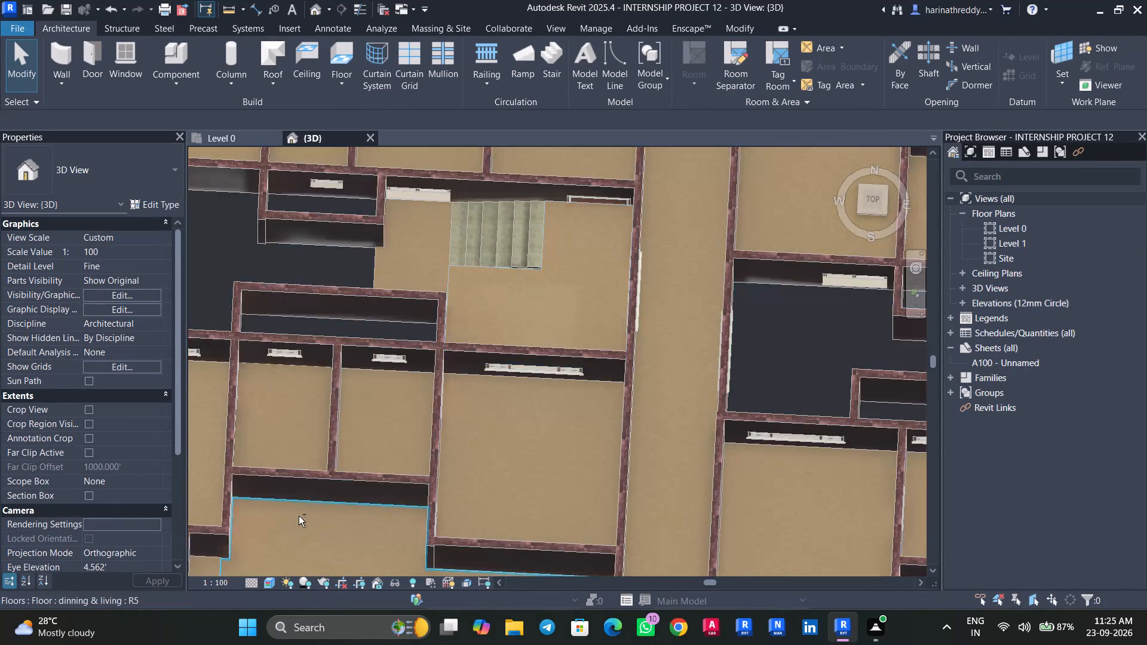
pyautogui.keyDown('shift'); pyautogui.moveTo(288, 448); pyautogui.dragTo(523, 317, button='middle'); pyautogui.keyUp('shift')
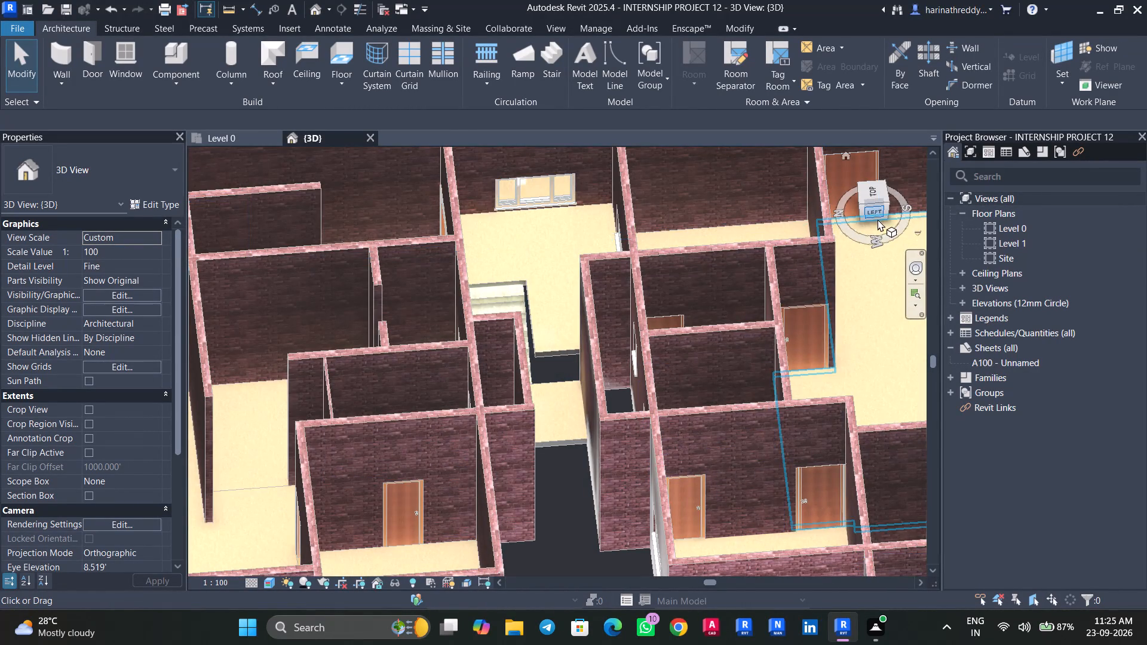
pyautogui.click(876, 211)
pyautogui.scroll(5, 587, 387)
pyautogui.scroll(-1, 559, 360)
pyautogui.scroll(8, 558, 359)
pyautogui.keyDown('shift'); pyautogui.middleClick(667, 404); pyautogui.keyUp('shift')
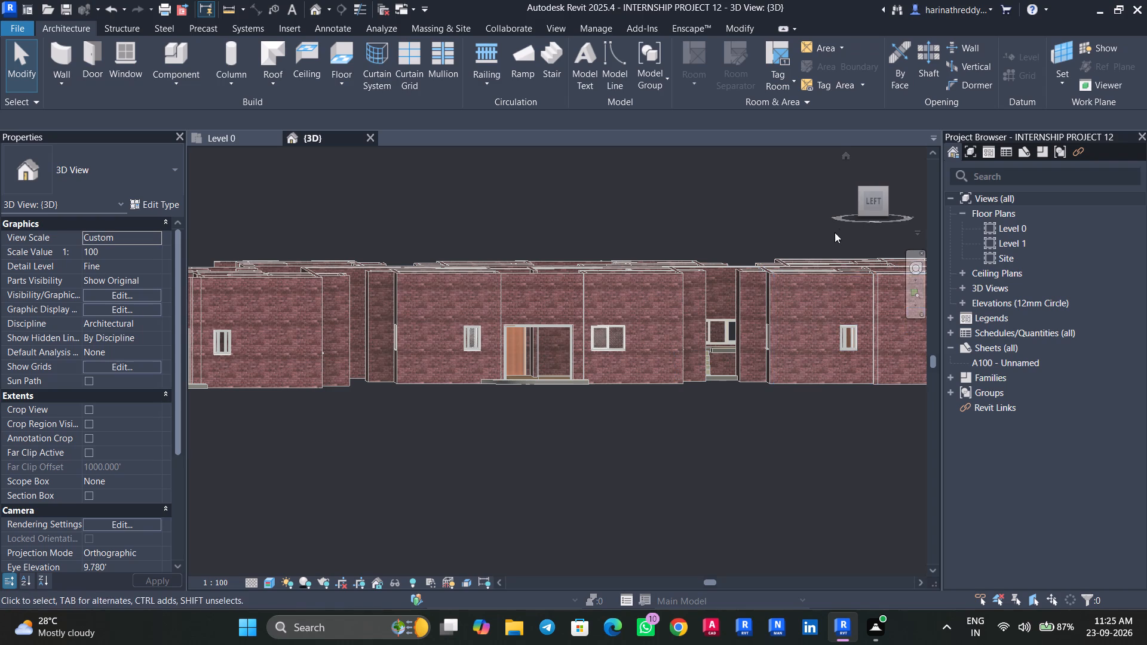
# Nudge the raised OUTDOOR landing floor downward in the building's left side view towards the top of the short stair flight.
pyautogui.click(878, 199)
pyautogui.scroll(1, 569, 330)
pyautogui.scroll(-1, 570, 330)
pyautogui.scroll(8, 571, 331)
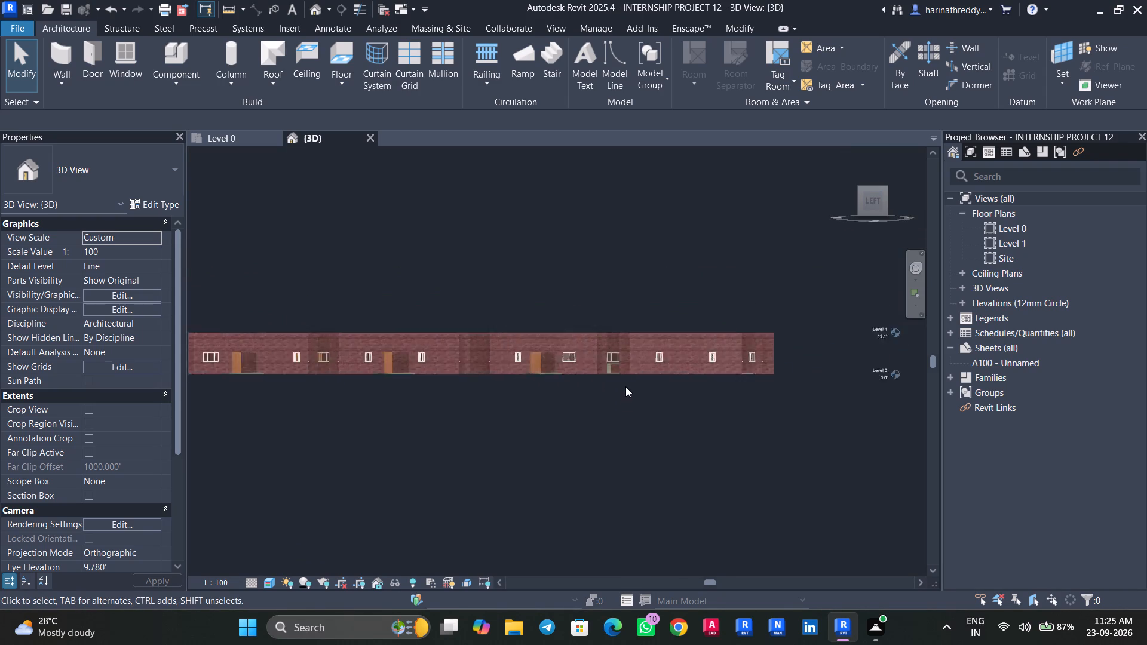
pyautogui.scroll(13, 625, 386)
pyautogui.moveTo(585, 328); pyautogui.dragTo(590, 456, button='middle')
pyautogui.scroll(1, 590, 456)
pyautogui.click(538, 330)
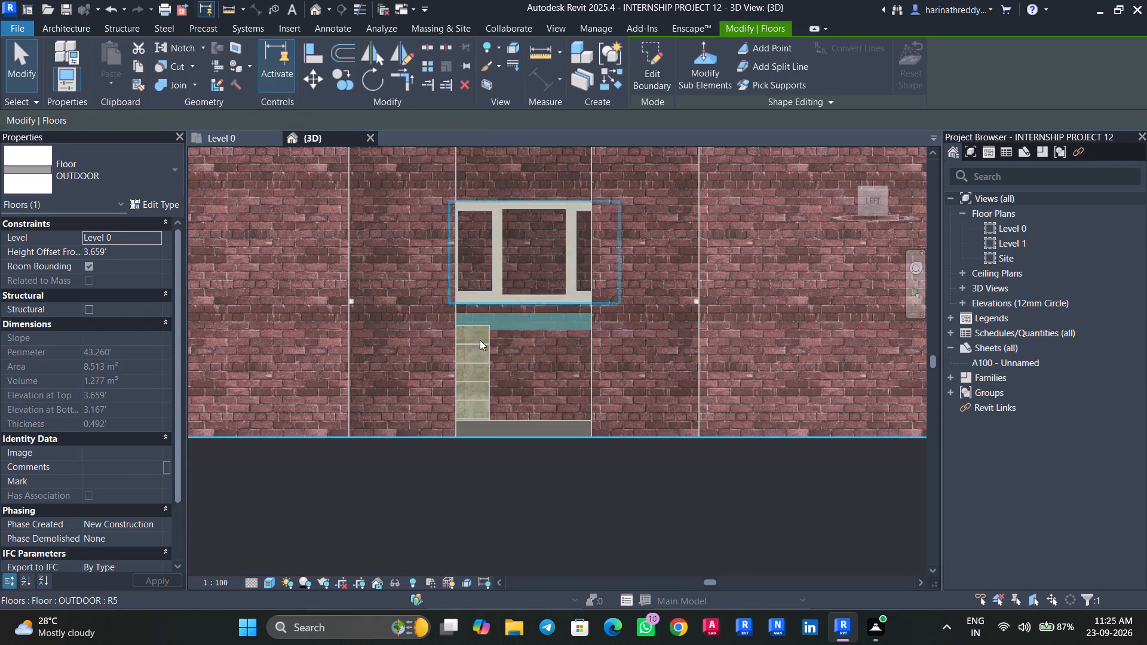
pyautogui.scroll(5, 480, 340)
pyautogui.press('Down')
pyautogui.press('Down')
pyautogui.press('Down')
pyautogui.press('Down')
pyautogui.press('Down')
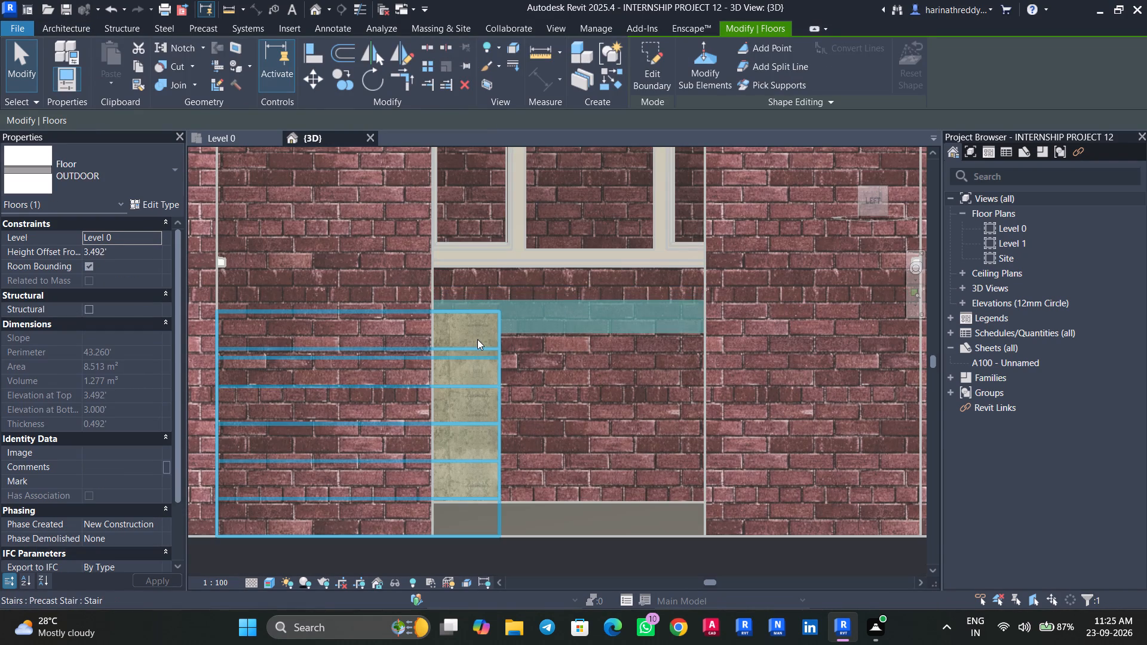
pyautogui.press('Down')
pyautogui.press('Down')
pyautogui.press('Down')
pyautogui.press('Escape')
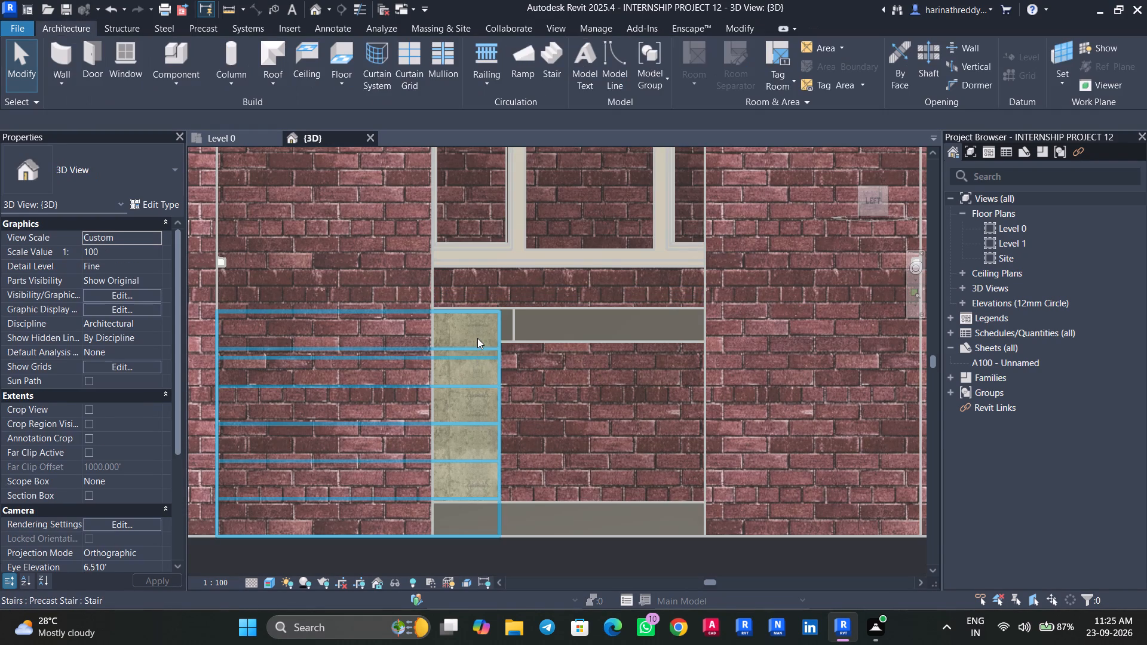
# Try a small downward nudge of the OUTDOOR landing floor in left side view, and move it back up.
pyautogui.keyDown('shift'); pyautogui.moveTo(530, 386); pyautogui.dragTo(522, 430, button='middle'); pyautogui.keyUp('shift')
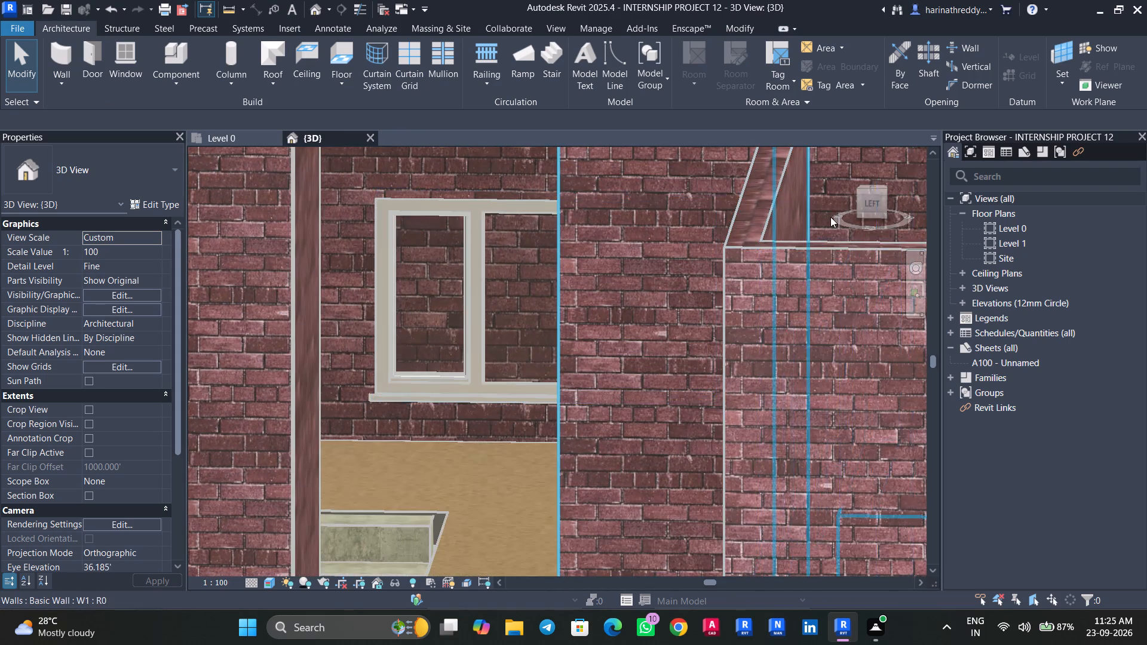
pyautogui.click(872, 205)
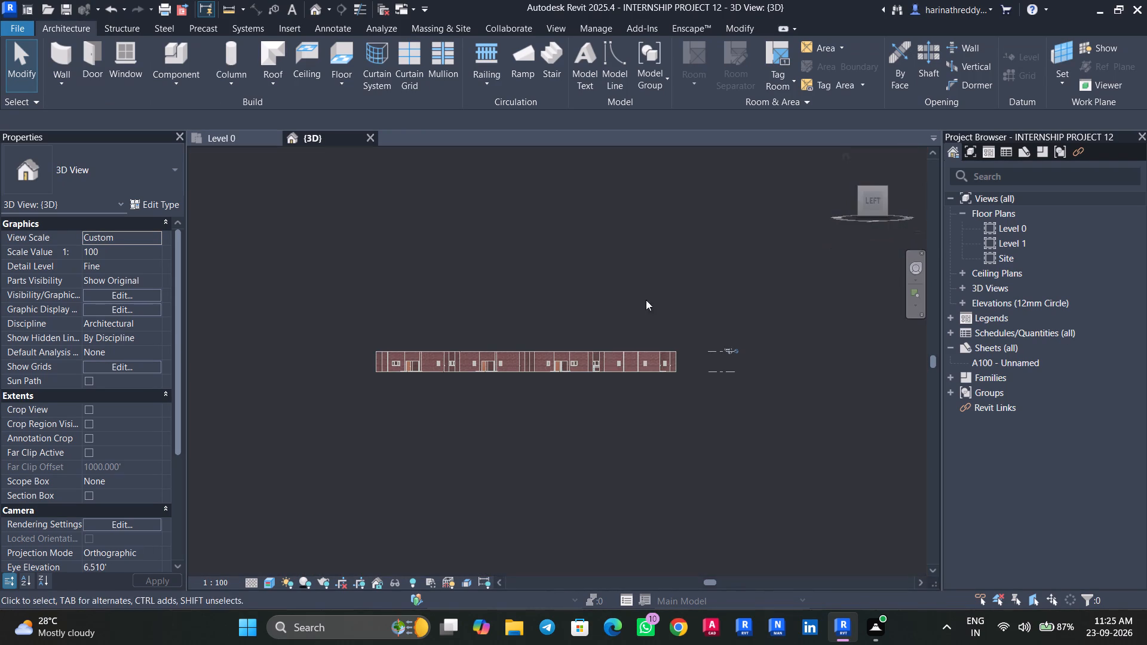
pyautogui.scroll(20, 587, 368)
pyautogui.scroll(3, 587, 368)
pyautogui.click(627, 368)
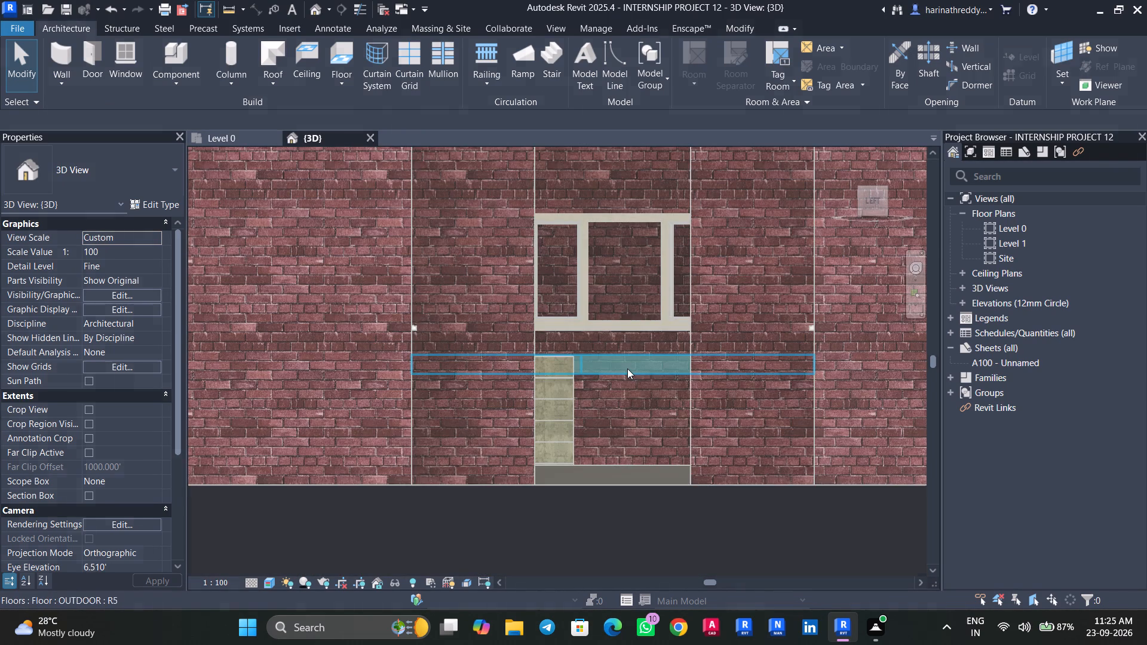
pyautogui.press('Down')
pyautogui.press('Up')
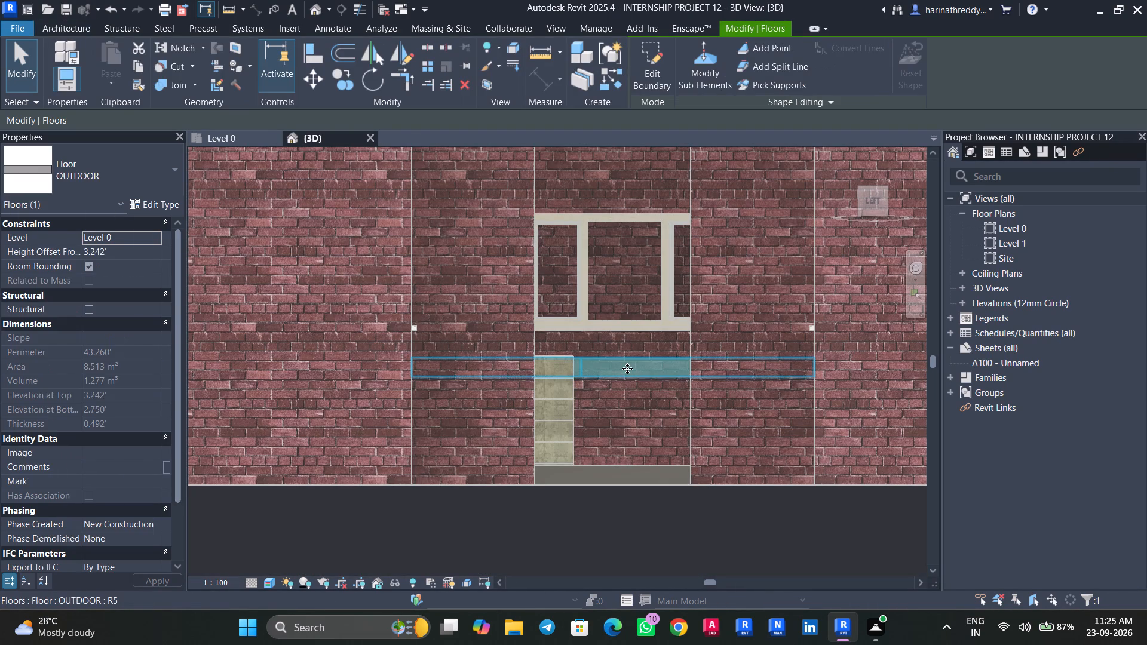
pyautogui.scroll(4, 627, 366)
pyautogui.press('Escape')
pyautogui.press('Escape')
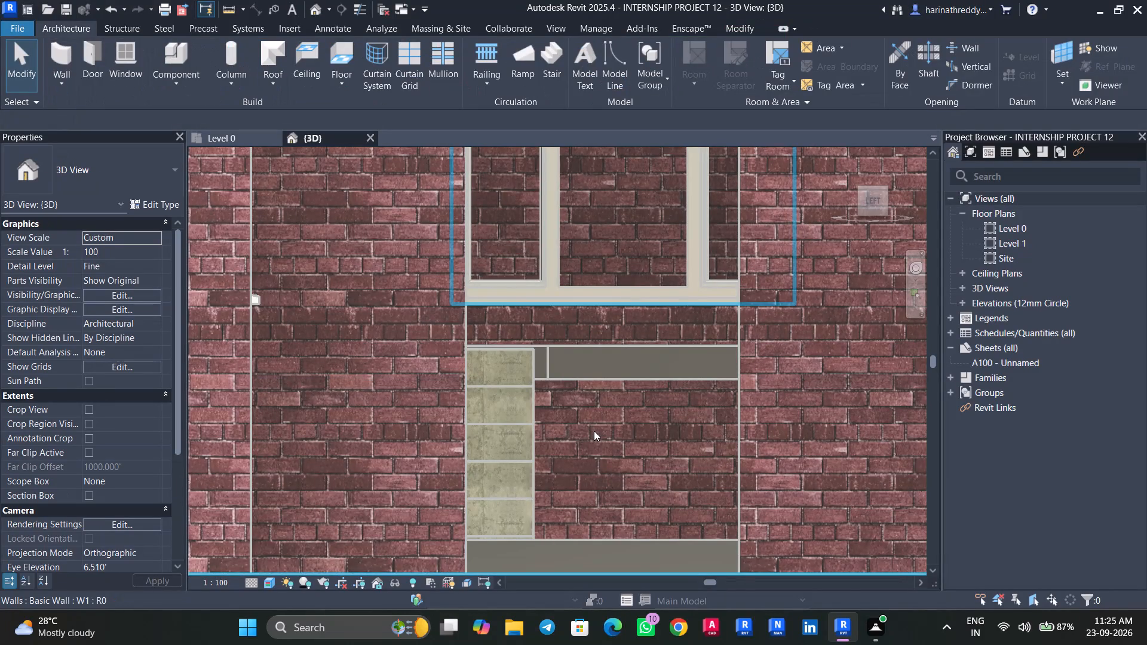
# Align the top face of the OUTDOOR landing floor with the top edge of the short precast stair.
pyautogui.write('al')
pyautogui.scroll(7, 493, 337)
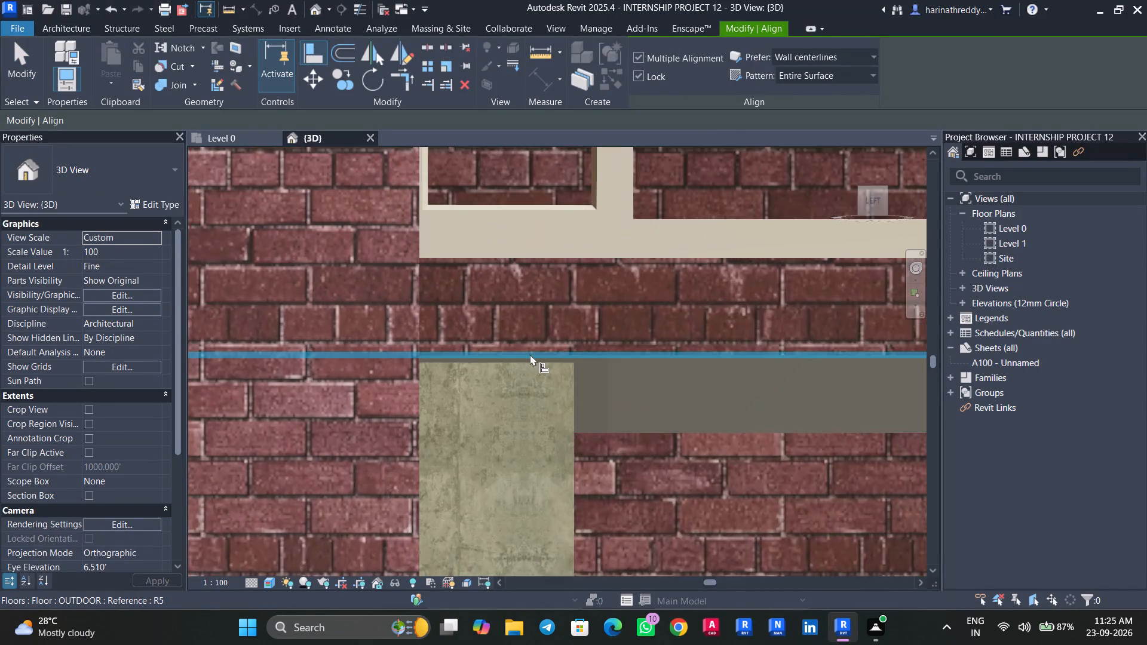
pyautogui.scroll(1, 530, 354)
pyautogui.click(532, 370)
pyautogui.click(609, 353)
pyautogui.press('Escape')
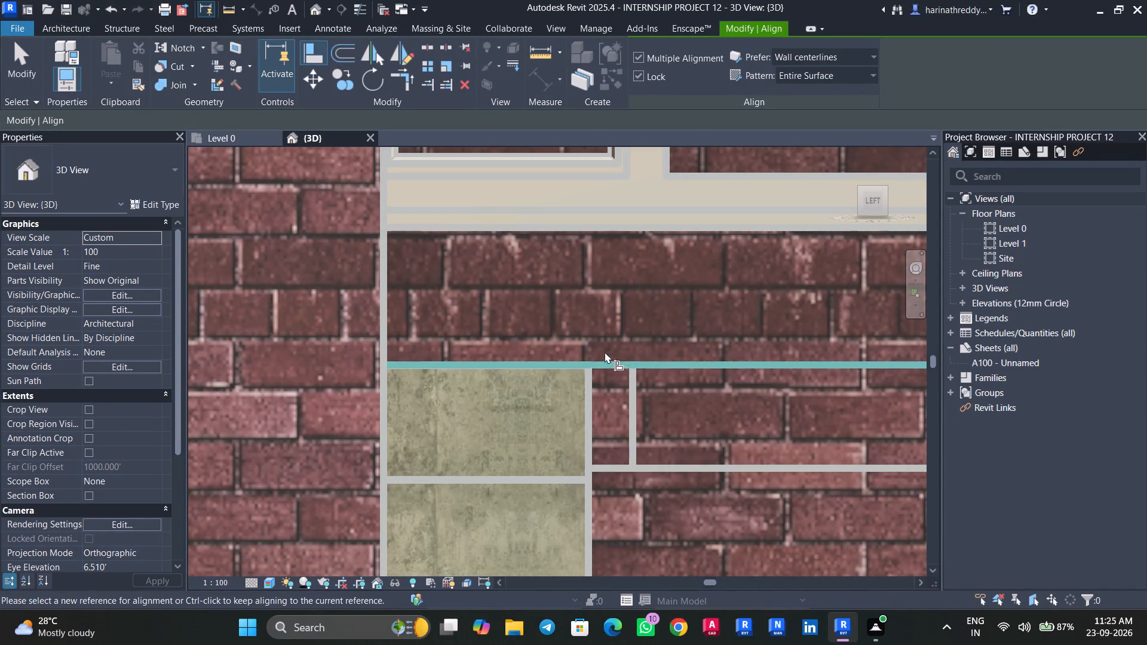
pyautogui.press('Escape')
pyautogui.press('Escape')
# Examine from above and from the left side how the landing floor meets the top of the stair flight.
pyautogui.scroll(-5, 599, 343)
pyautogui.keyDown('shift'); pyautogui.moveTo(603, 343); pyautogui.dragTo(612, 438, button='middle'); pyautogui.keyUp('shift')
pyautogui.scroll(-6, 606, 428)
pyautogui.moveTo(654, 441); pyautogui.dragTo(612, 380, button='middle')
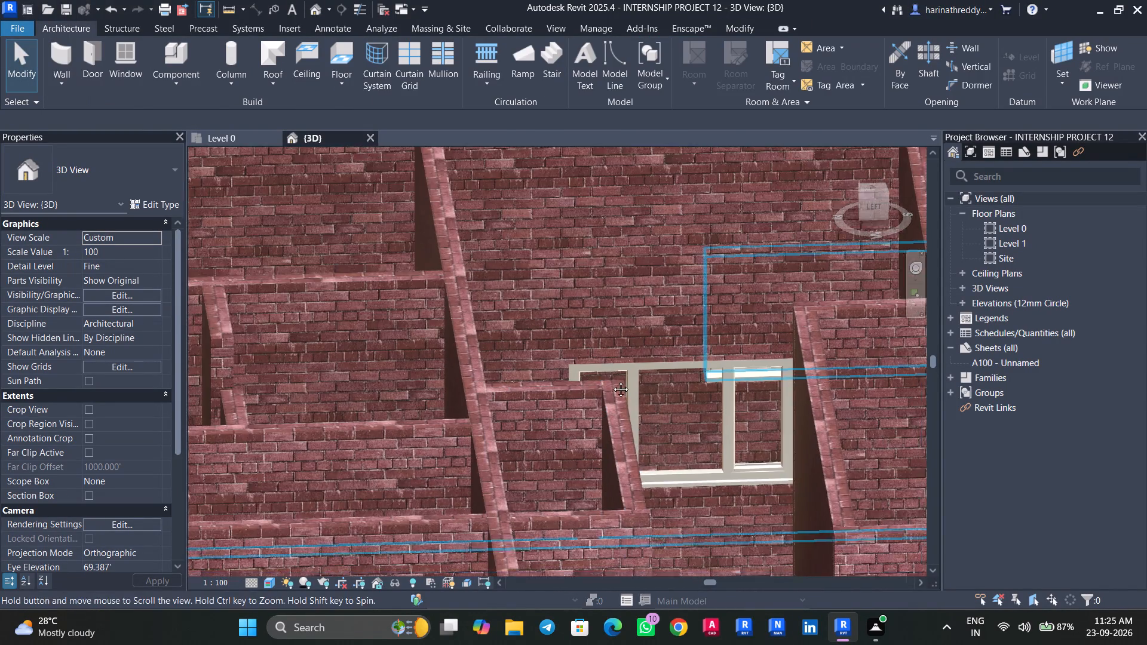
pyautogui.moveTo(612, 380); pyautogui.dragTo(535, 262, button='middle')
pyautogui.press('Escape')
pyautogui.press('Escape')
pyautogui.click(610, 425)
pyautogui.scroll(-3, 610, 425)
pyautogui.press('Escape')
pyautogui.scroll(-4, 614, 507)
pyautogui.keyDown('shift'); pyautogui.moveTo(601, 506); pyautogui.dragTo(593, 503, button='middle'); pyautogui.keyUp('shift')
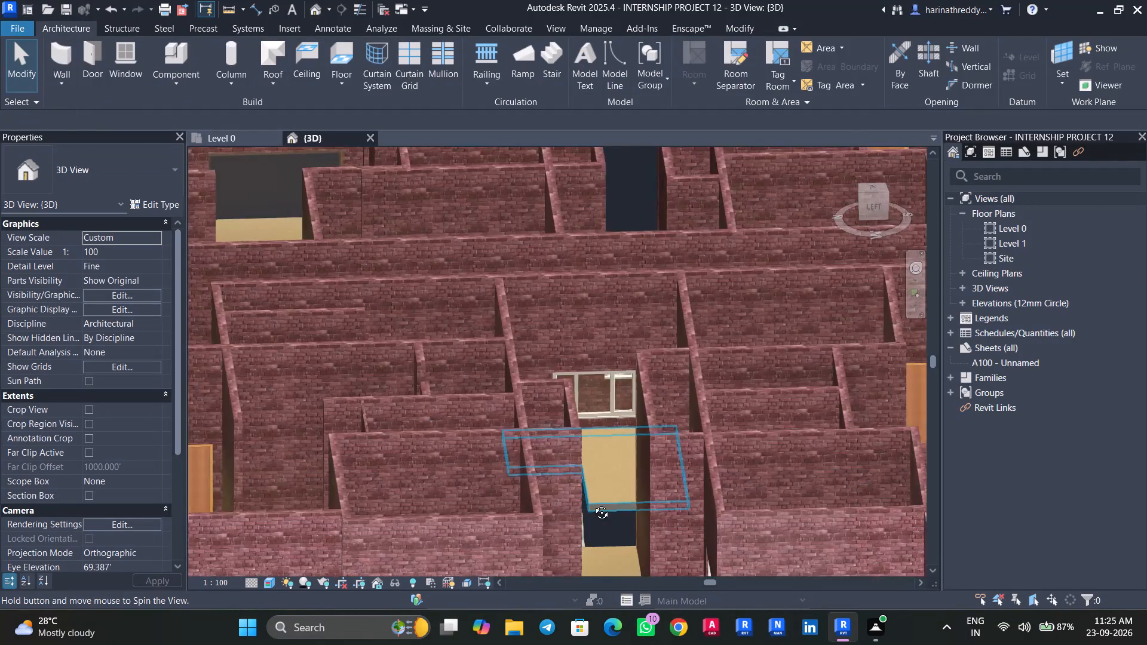
pyautogui.keyDown('shift'); pyautogui.moveTo(593, 503); pyautogui.dragTo(573, 497, button='middle'); pyautogui.keyUp('shift')
pyautogui.scroll(1, 490, 495)
pyautogui.scroll(-1, 491, 495)
pyautogui.scroll(11, 493, 496)
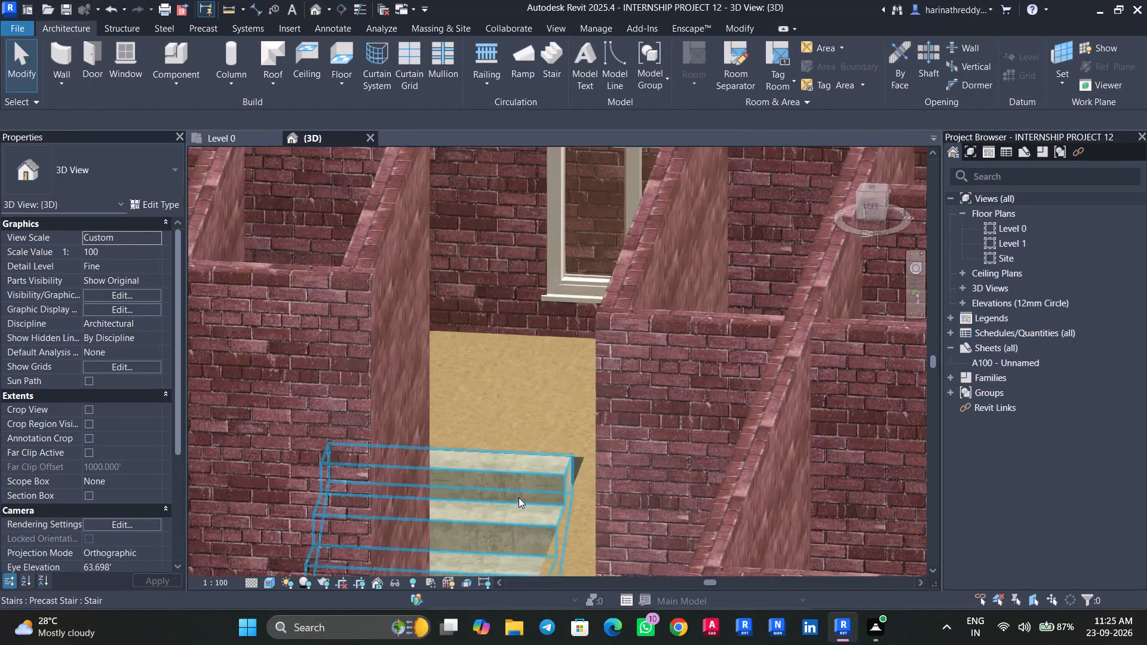
pyautogui.scroll(2, 519, 497)
pyautogui.keyDown('shift'); pyautogui.moveTo(519, 497); pyautogui.dragTo(531, 532, button='middle'); pyautogui.keyUp('shift')
pyautogui.scroll(-13, 649, 460)
pyautogui.scroll(1, 649, 454)
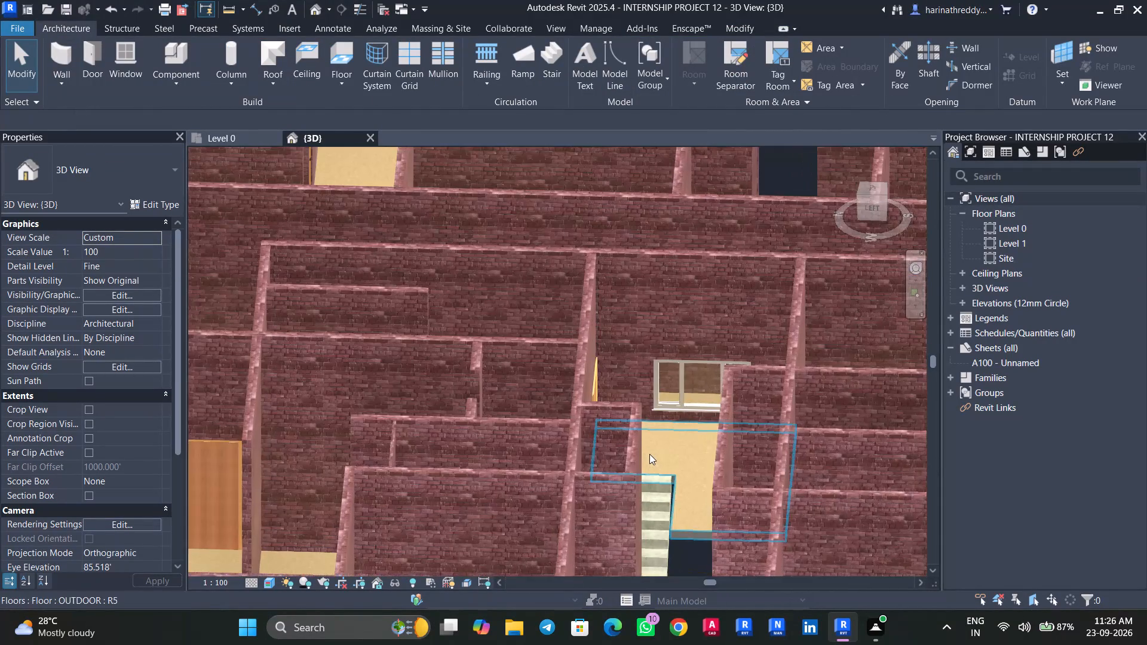
pyautogui.scroll(-2, 649, 454)
# Review the corridor floor and the single door beside the stair landing from several angles above the building.
pyautogui.keyDown('shift'); pyautogui.moveTo(655, 445); pyautogui.dragTo(478, 566, button='middle'); pyautogui.keyUp('shift')
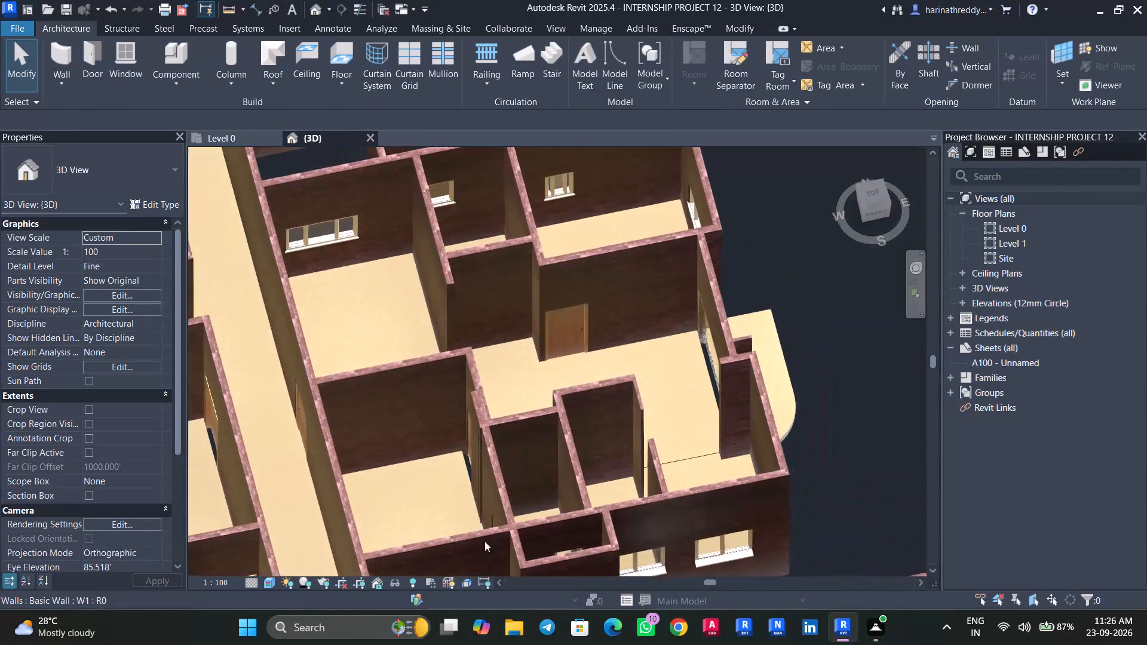
pyautogui.scroll(-3, 513, 475)
pyautogui.moveTo(518, 473); pyautogui.dragTo(765, 354, button='middle')
pyautogui.click(622, 431)
pyautogui.keyDown('shift'); pyautogui.moveTo(631, 441); pyautogui.dragTo(630, 439, button='middle'); pyautogui.keyUp('shift')
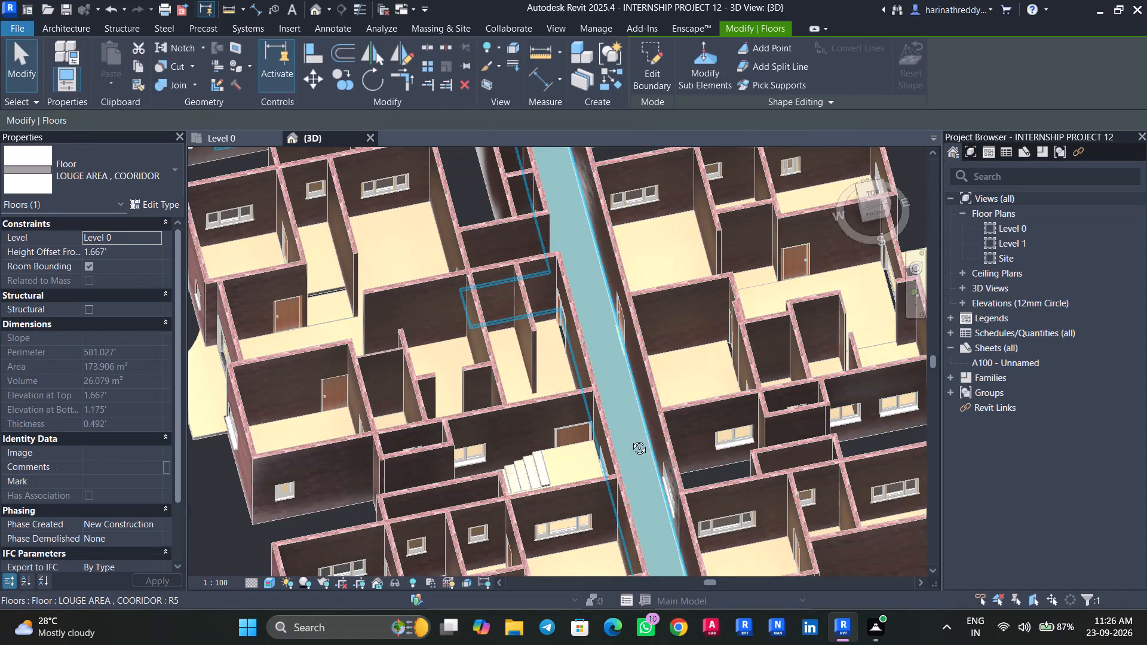
pyautogui.keyDown('shift'); pyautogui.moveTo(630, 439); pyautogui.dragTo(637, 381, button='middle'); pyautogui.keyUp('shift')
pyautogui.press('Escape')
pyautogui.click(593, 359)
pyautogui.keyDown('shift'); pyautogui.moveTo(593, 360); pyautogui.dragTo(609, 407, button='middle'); pyautogui.keyUp('shift')
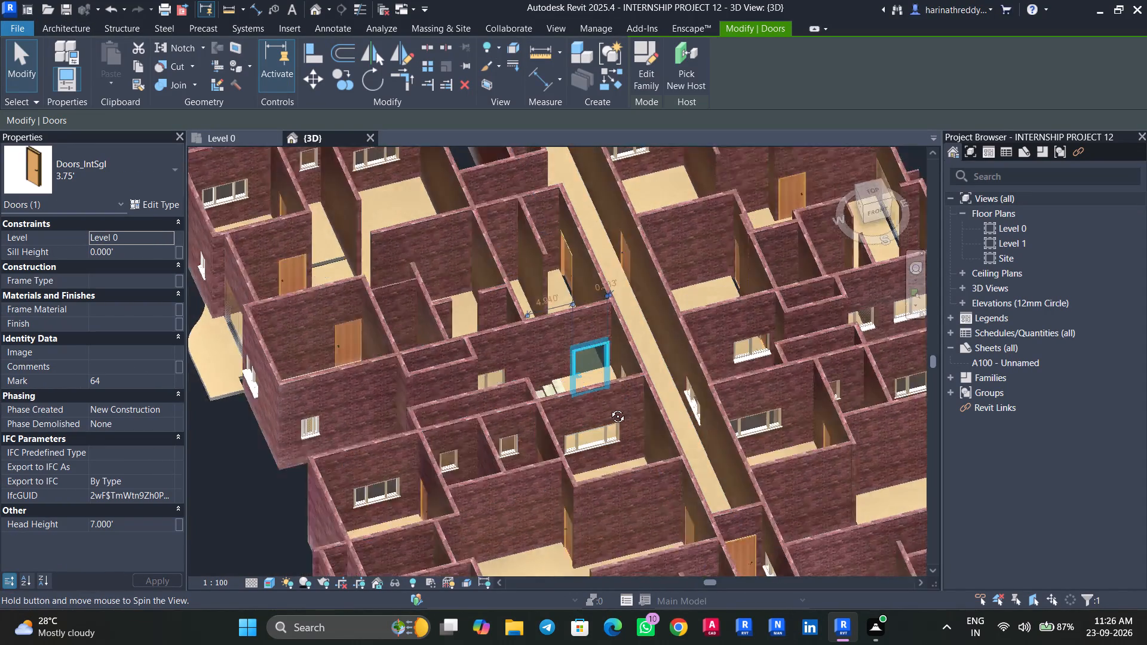
pyautogui.keyDown('shift'); pyautogui.moveTo(609, 407); pyautogui.dragTo(884, 347, button='middle'); pyautogui.keyUp('shift')
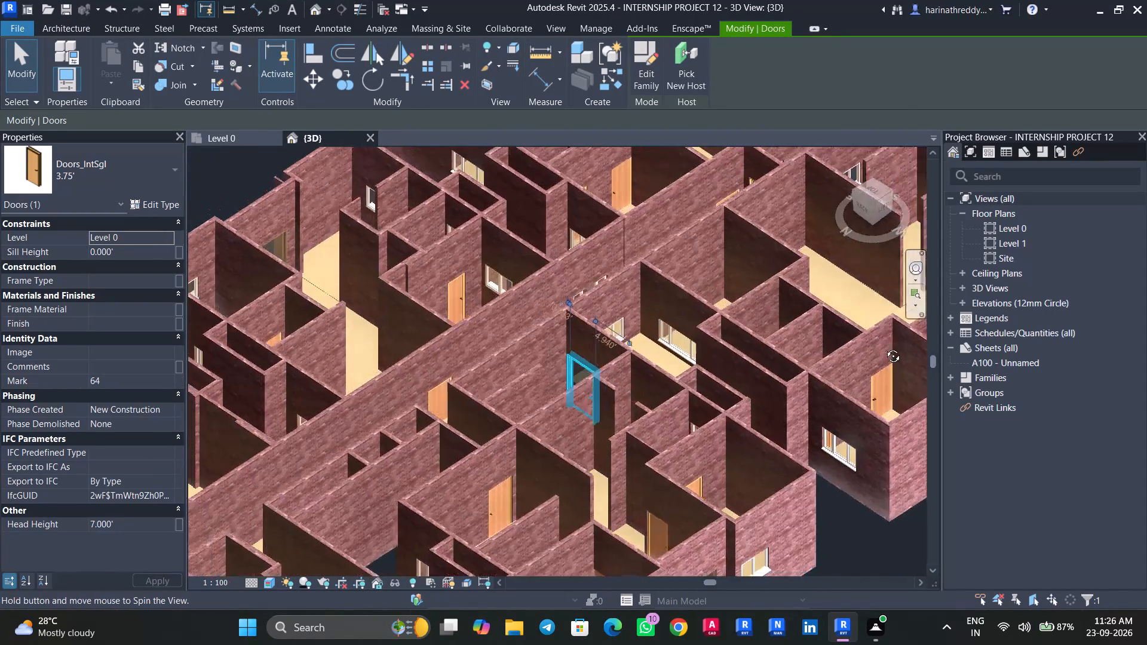
pyautogui.keyDown('shift'); pyautogui.moveTo(884, 347); pyautogui.dragTo(708, 437, button='middle'); pyautogui.keyUp('shift')
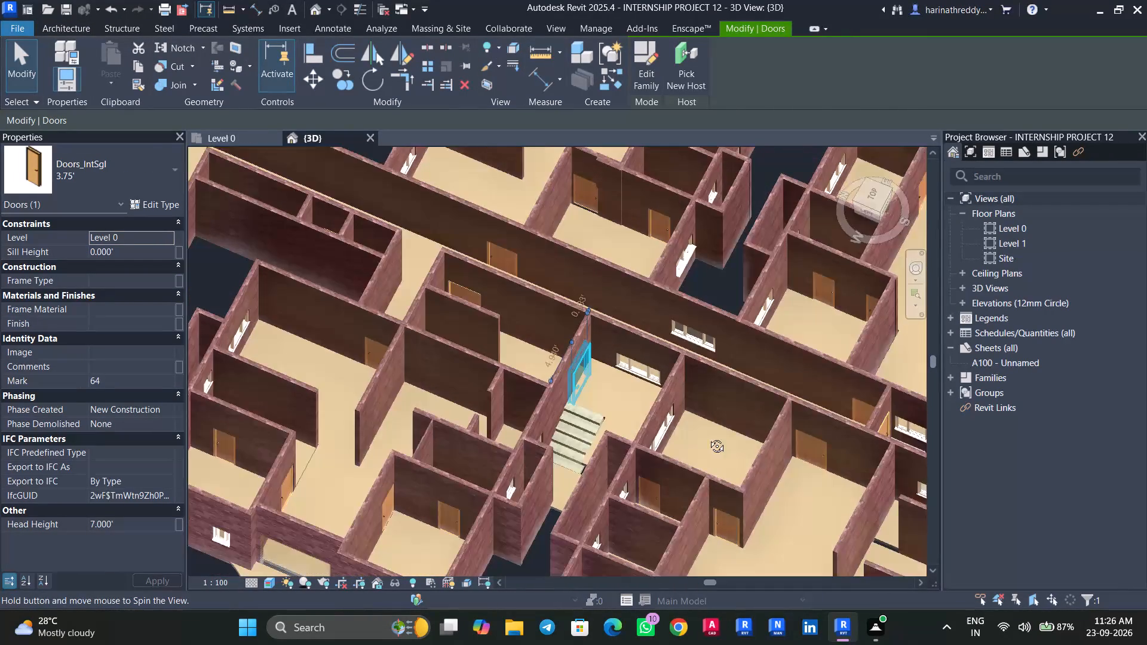
pyautogui.keyDown('shift'); pyautogui.moveTo(708, 437); pyautogui.dragTo(705, 438, button='middle'); pyautogui.keyUp('shift')
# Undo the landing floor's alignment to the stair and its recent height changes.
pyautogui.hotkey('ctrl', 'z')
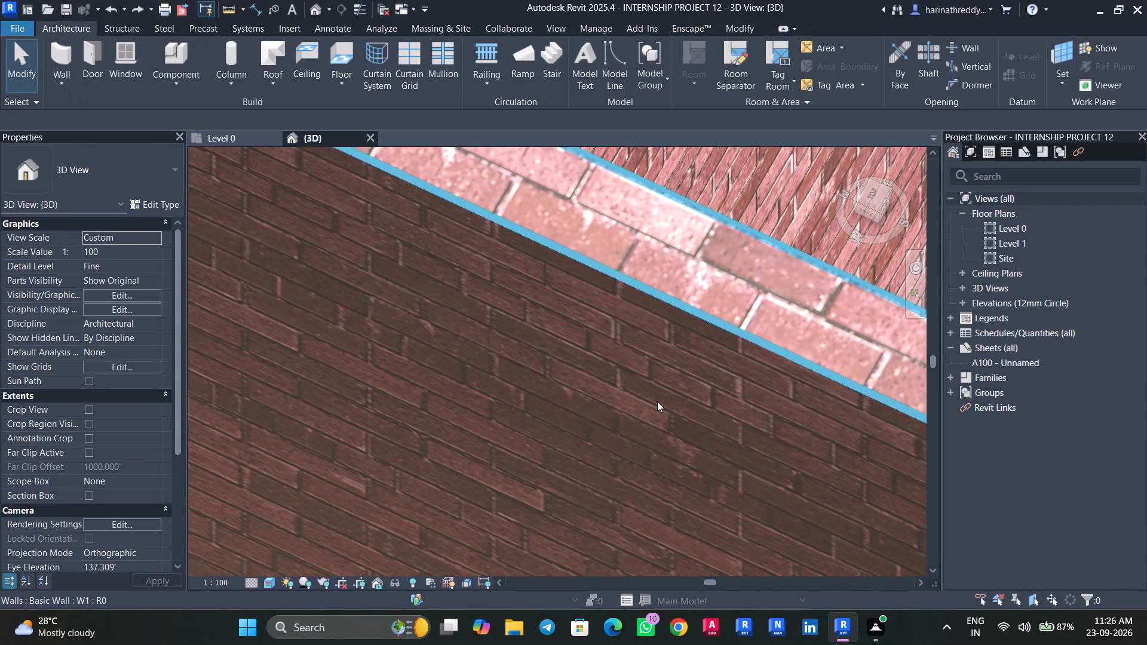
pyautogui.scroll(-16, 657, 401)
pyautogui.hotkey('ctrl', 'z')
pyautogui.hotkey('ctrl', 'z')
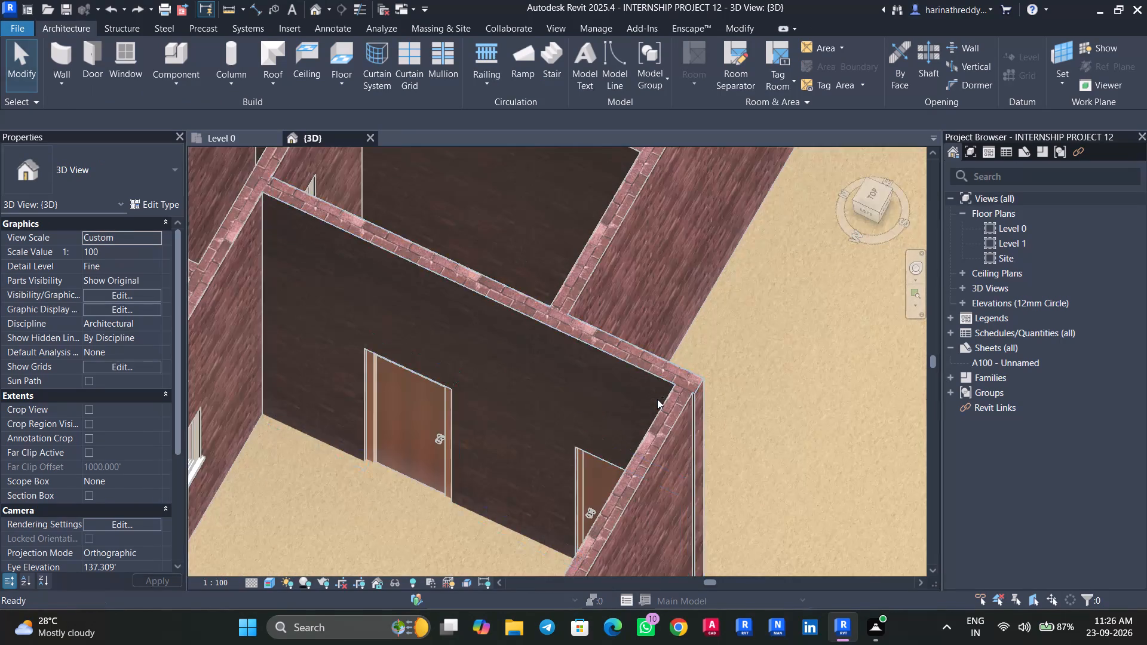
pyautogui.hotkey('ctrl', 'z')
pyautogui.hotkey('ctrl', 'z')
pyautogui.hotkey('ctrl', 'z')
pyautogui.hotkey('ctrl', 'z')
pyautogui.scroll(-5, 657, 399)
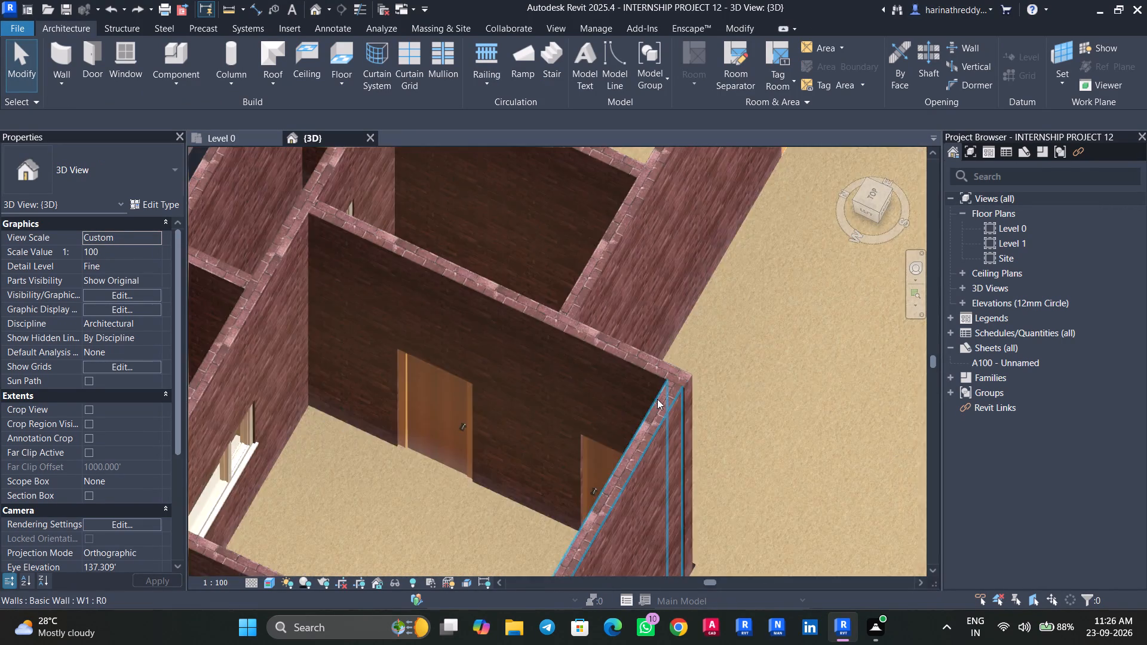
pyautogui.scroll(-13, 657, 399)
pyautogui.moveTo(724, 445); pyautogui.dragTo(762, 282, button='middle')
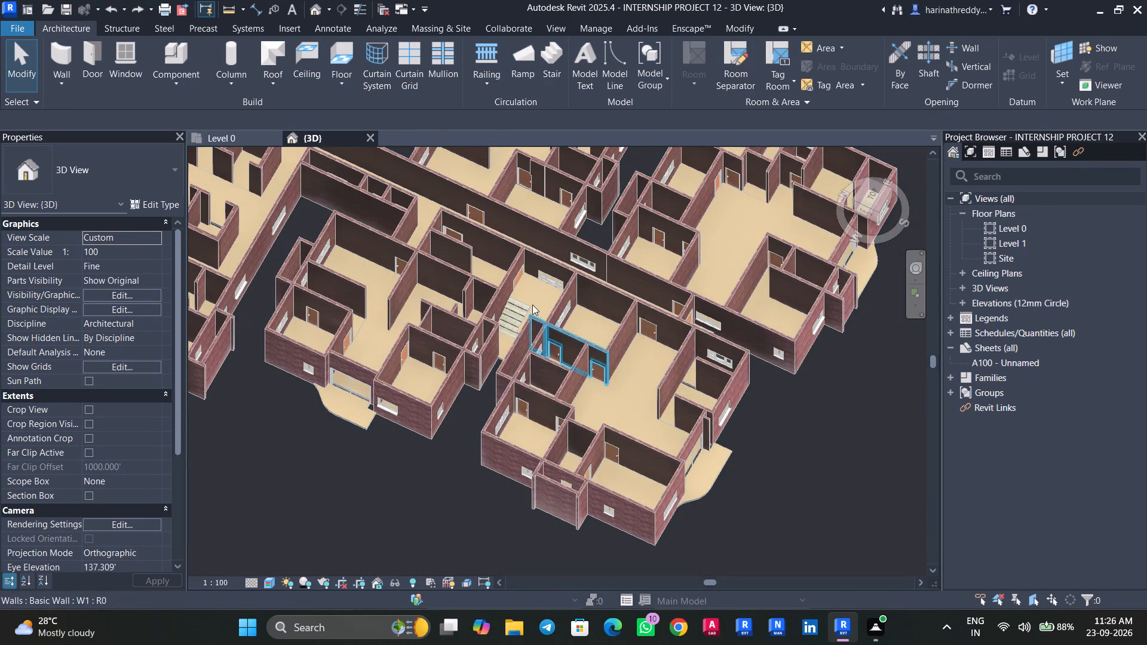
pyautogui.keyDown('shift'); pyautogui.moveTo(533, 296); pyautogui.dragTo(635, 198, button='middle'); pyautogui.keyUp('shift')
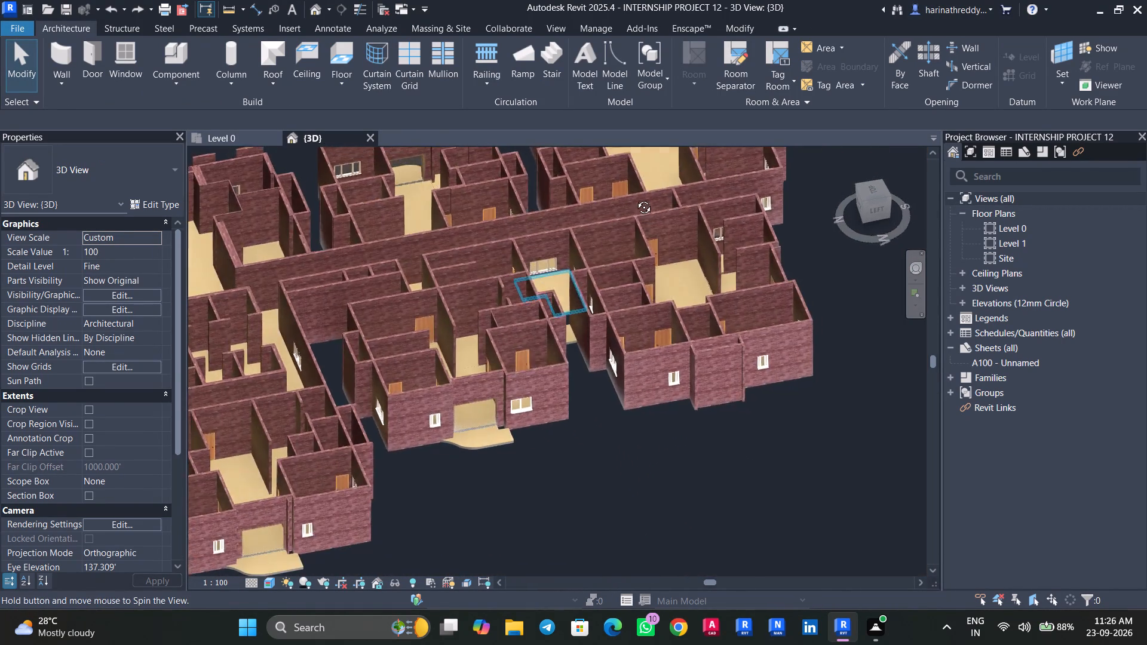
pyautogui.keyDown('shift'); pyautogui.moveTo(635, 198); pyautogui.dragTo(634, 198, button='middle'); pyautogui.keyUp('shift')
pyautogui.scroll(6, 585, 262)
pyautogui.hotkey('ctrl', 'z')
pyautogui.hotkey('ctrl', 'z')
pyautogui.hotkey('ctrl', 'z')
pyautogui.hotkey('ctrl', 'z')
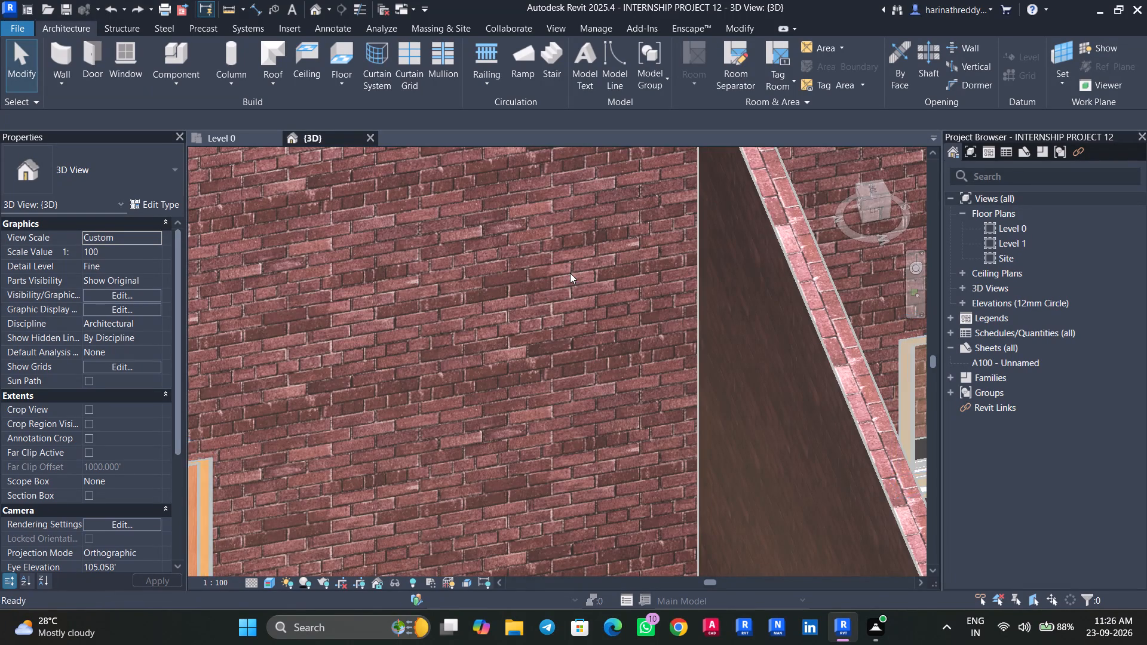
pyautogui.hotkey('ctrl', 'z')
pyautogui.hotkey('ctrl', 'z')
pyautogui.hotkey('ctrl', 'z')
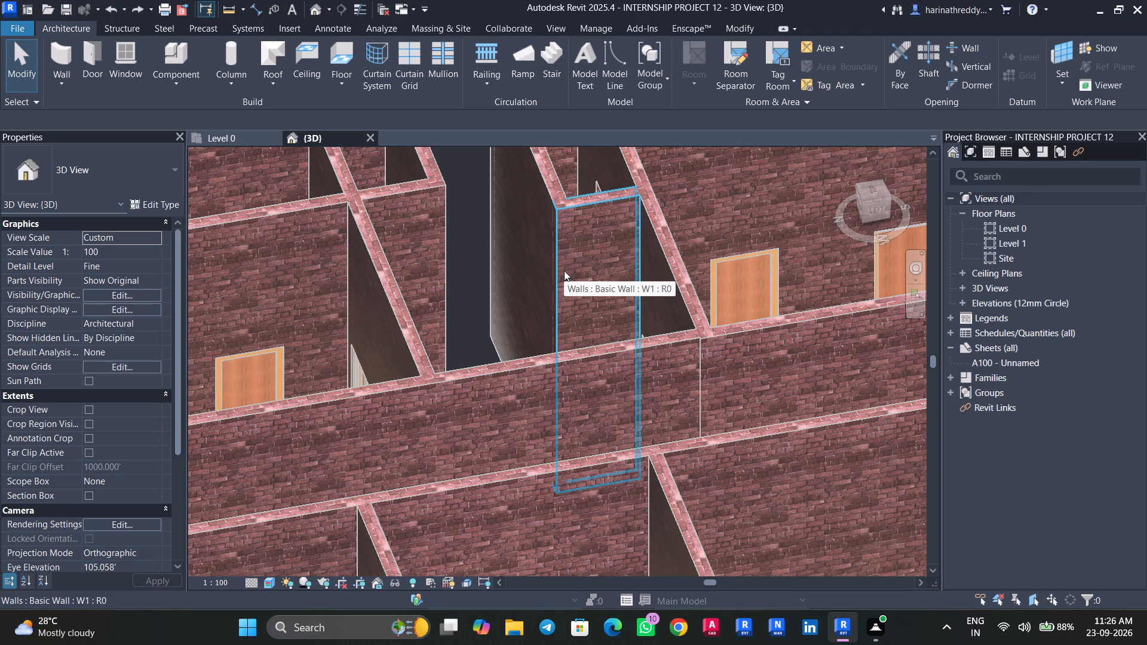
# Examine the landing floor and the stair flight again from above and from the left side.
pyautogui.scroll(-4, 568, 328)
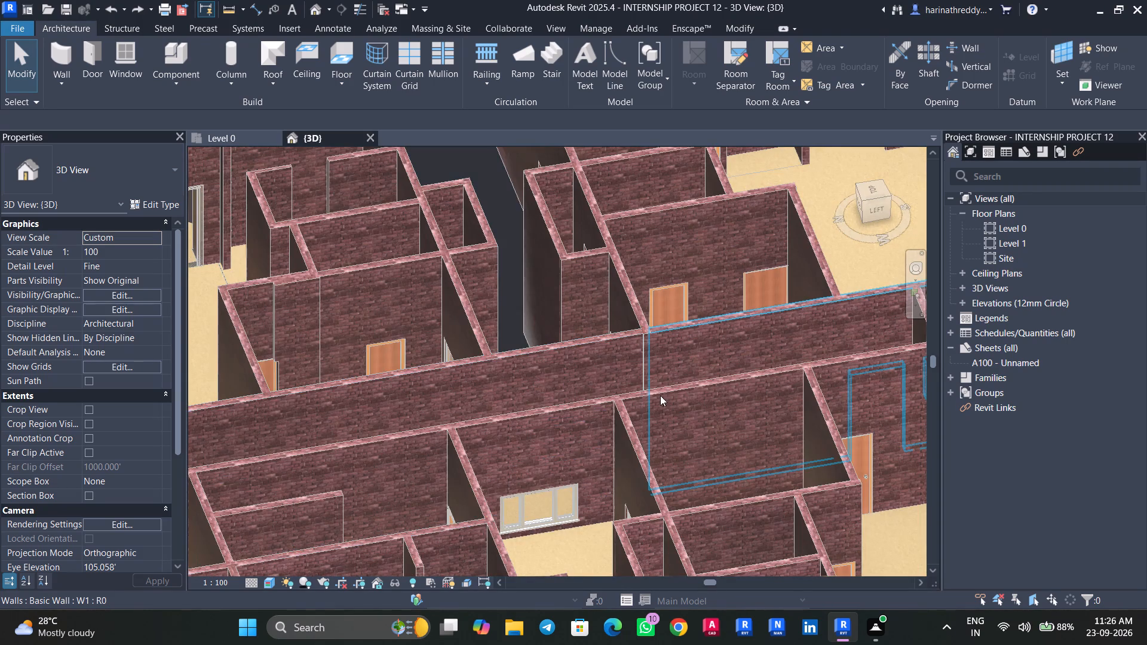
pyautogui.keyDown('shift'); pyautogui.moveTo(670, 401); pyautogui.dragTo(579, 464, button='middle'); pyautogui.keyUp('shift')
pyautogui.scroll(1, 591, 437)
pyautogui.moveTo(596, 422); pyautogui.dragTo(692, 185, button='middle')
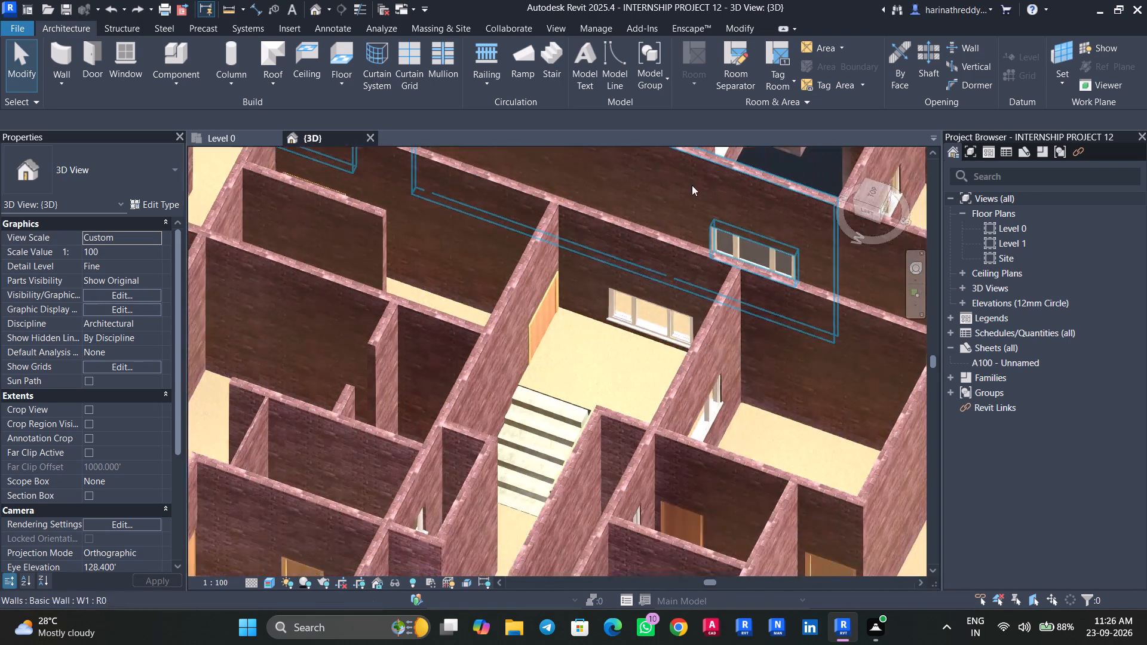
pyautogui.keyDown('shift'); pyautogui.moveTo(584, 371); pyautogui.dragTo(649, 252, button='middle'); pyautogui.keyUp('shift')
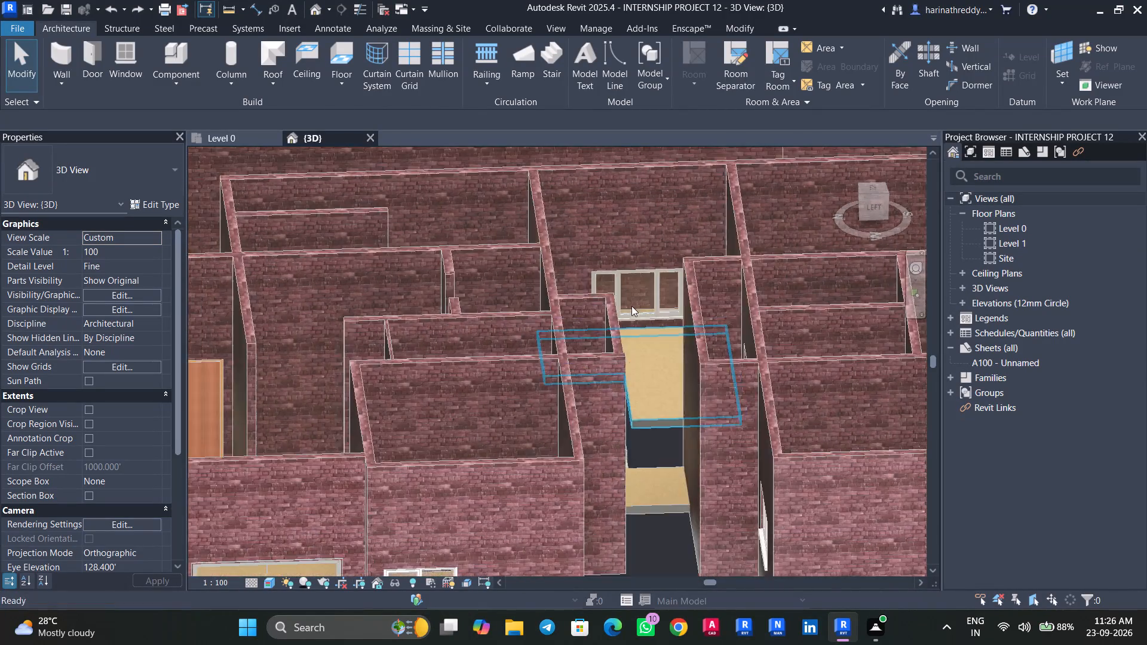
pyautogui.scroll(6, 630, 309)
pyautogui.keyDown('shift'); pyautogui.moveTo(623, 320); pyautogui.dragTo(596, 298, button='middle'); pyautogui.keyUp('shift')
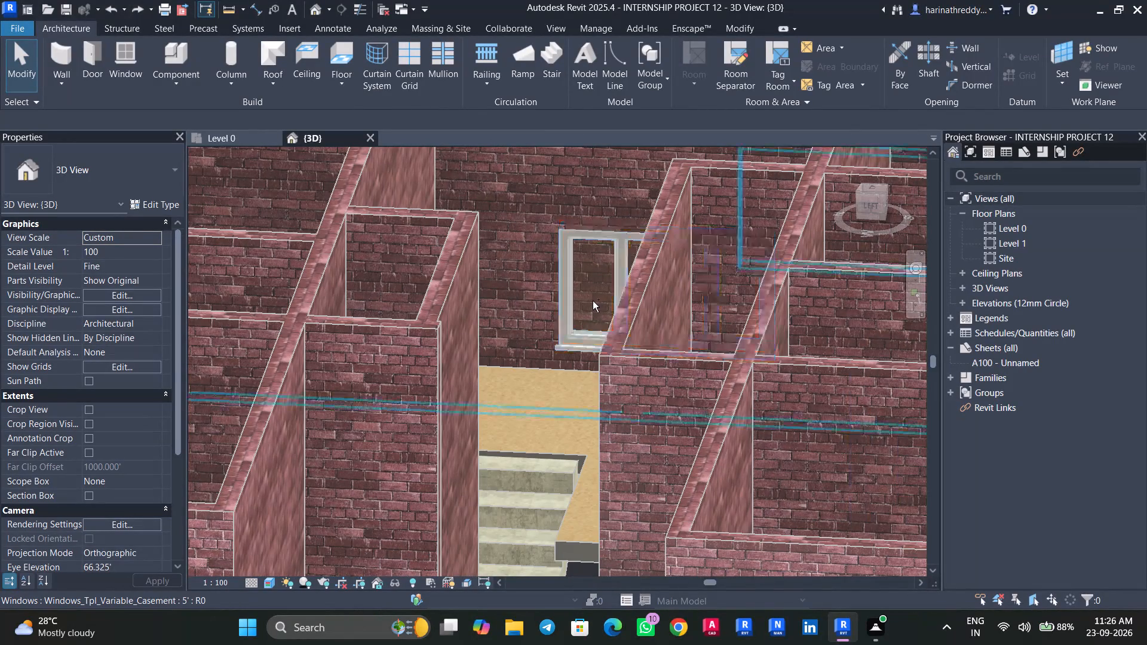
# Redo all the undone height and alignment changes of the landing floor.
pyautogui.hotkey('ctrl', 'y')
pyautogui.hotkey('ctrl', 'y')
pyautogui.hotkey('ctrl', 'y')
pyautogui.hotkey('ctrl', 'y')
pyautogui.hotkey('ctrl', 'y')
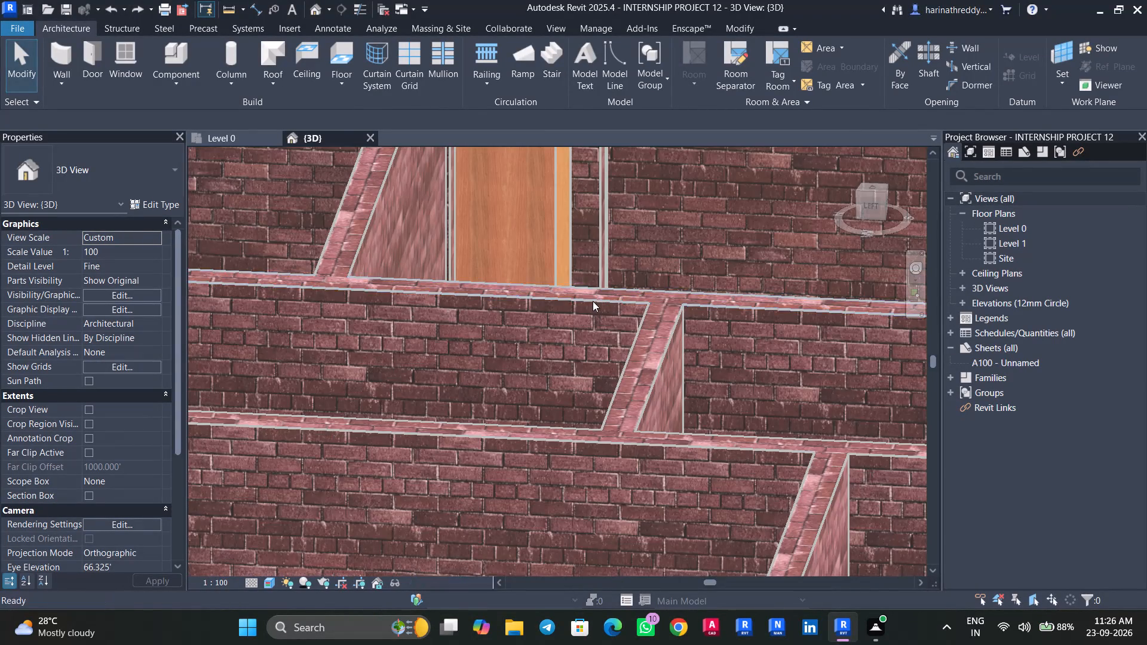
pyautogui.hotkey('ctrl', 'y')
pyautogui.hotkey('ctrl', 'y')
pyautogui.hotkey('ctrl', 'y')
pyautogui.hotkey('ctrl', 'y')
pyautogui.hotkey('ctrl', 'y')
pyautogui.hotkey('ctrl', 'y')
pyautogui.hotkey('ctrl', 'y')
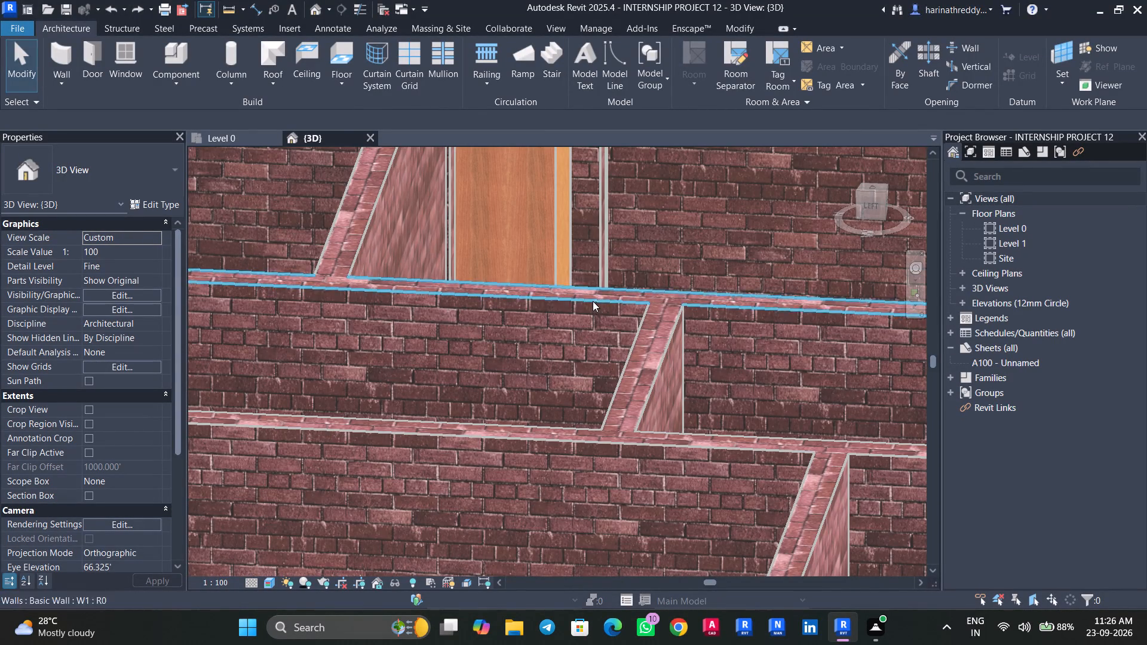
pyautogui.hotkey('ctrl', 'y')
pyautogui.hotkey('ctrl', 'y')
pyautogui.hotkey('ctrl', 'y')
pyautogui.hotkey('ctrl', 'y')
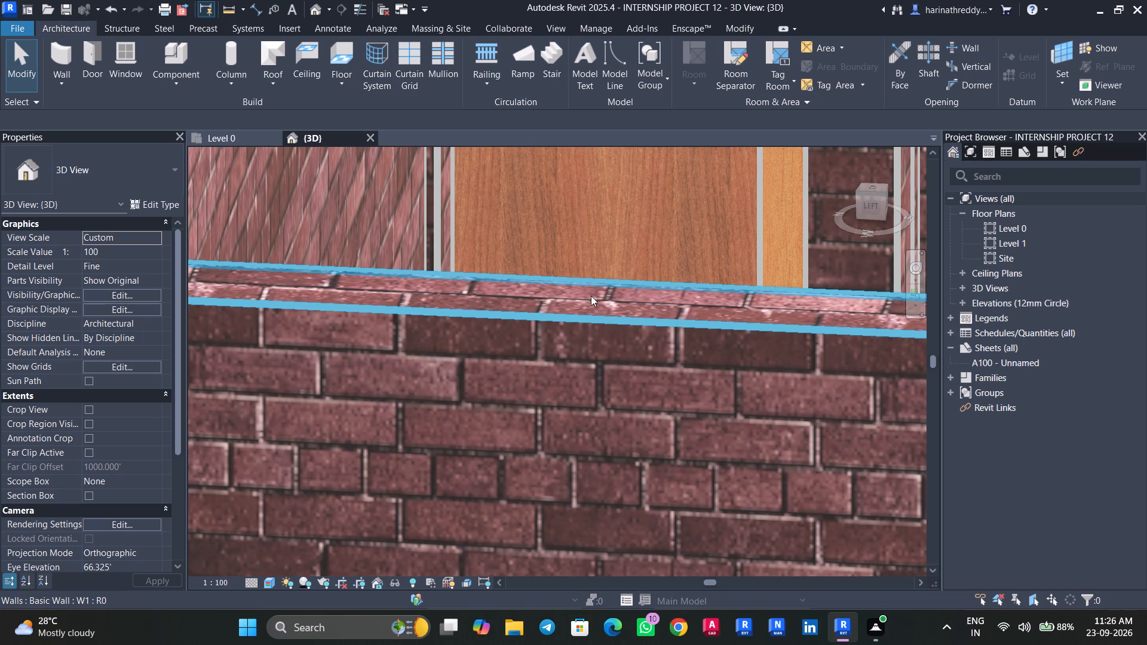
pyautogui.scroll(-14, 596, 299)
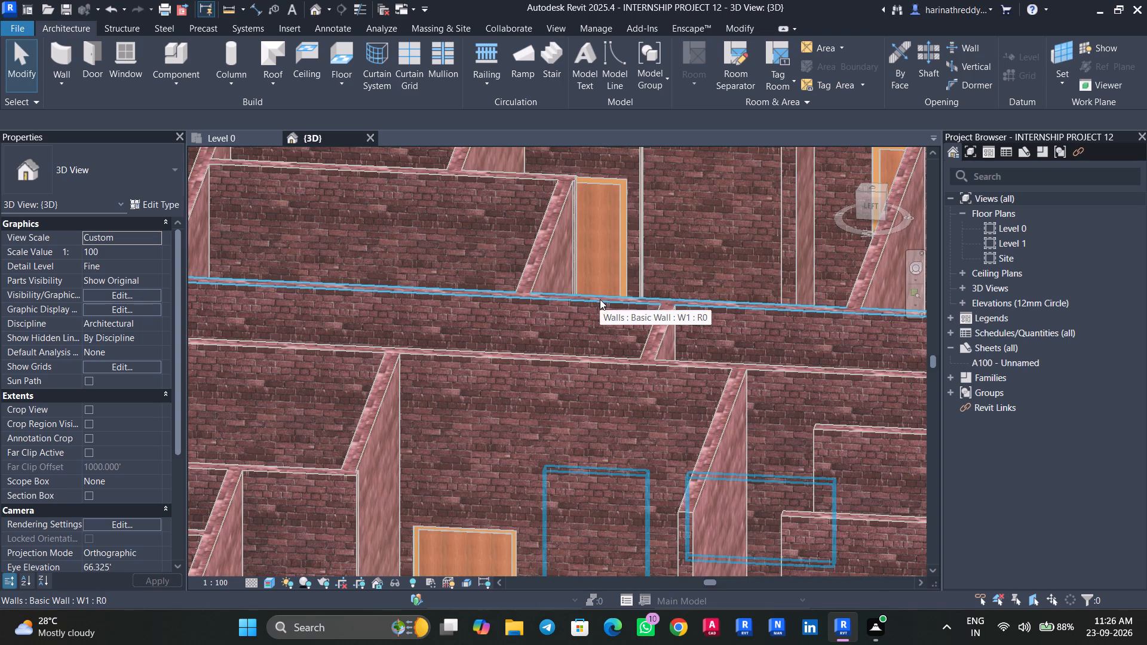
# Examine the block's walls, the landing floor with its stair flights and the outside entrance from several 3D angles.
pyautogui.scroll(-5, 600, 299)
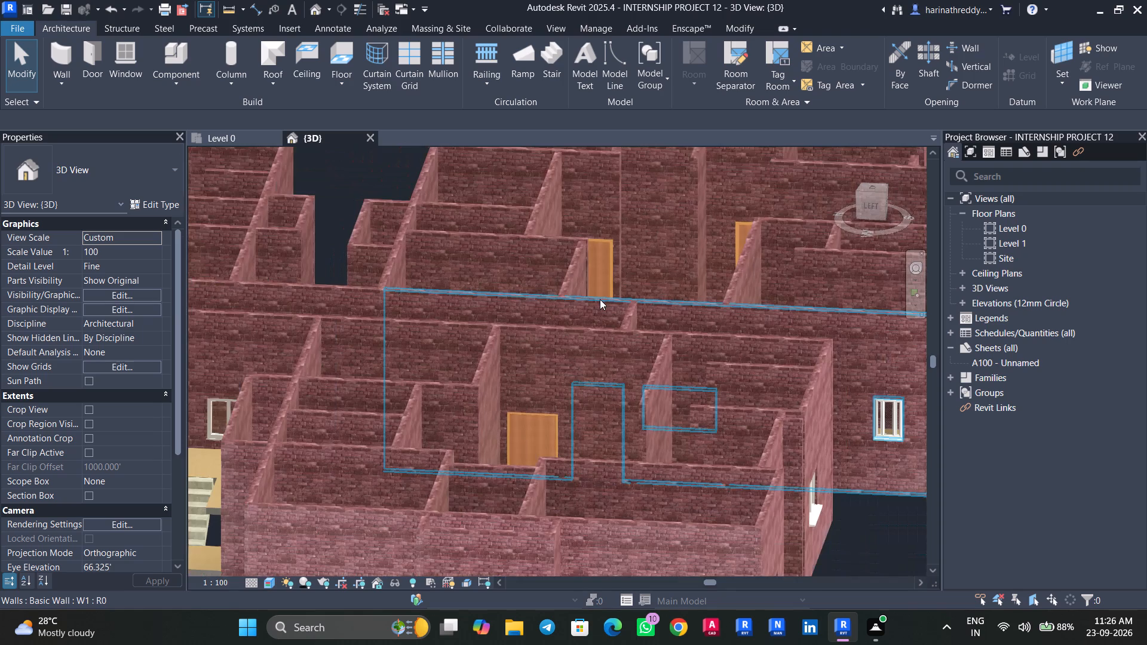
pyautogui.scroll(3, 600, 299)
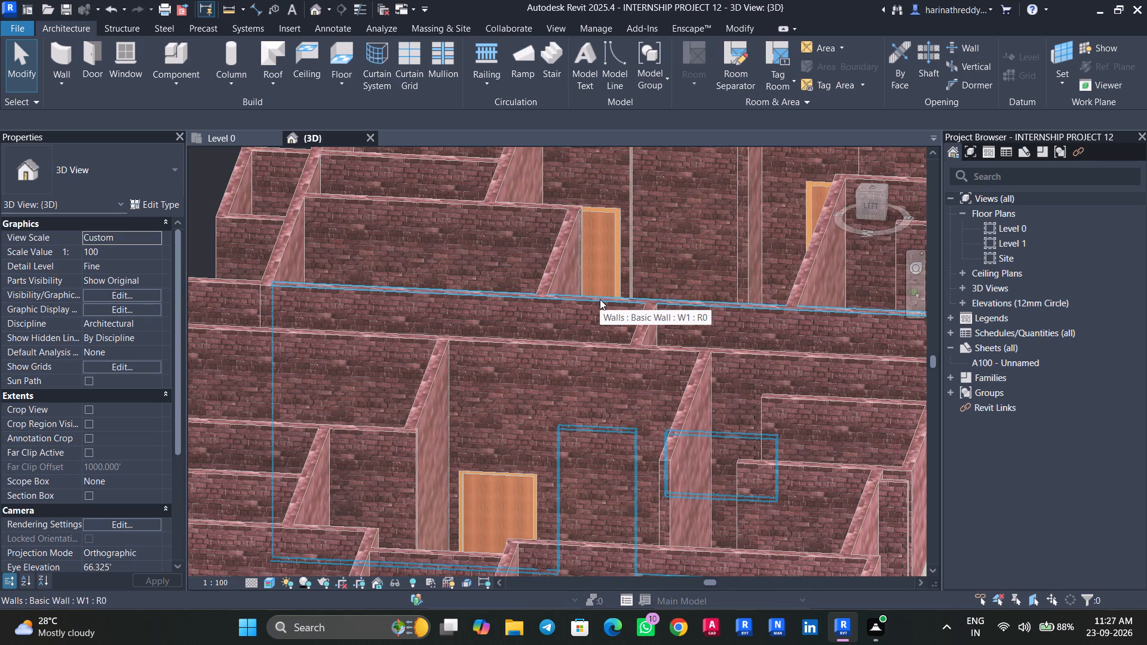
pyautogui.scroll(-3, 600, 299)
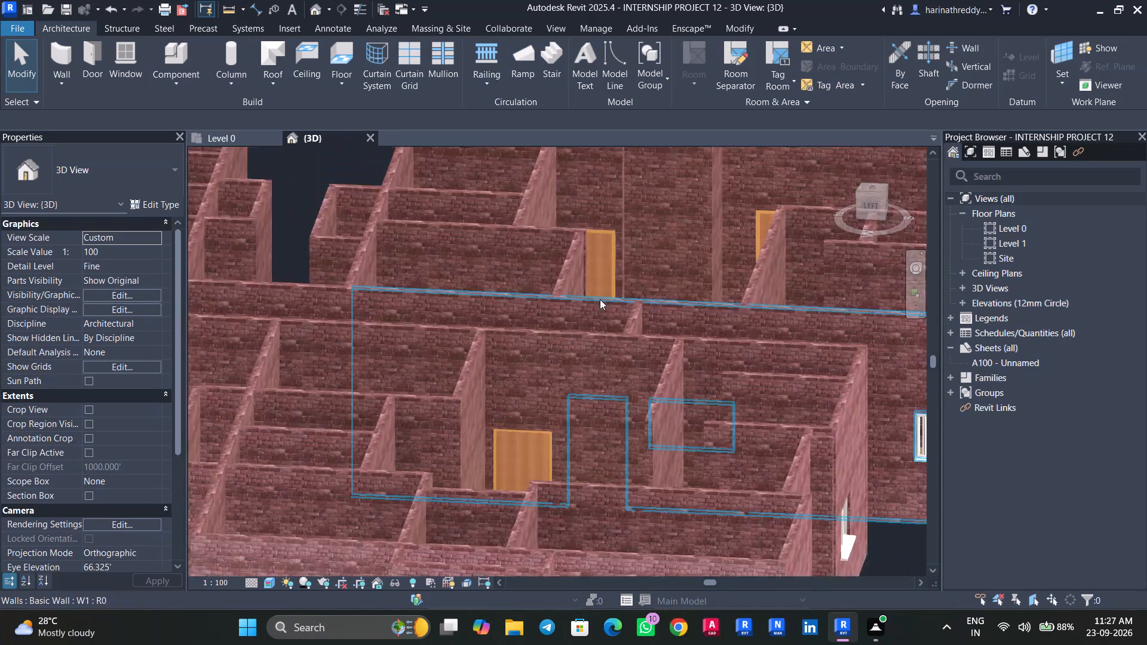
pyautogui.scroll(-1, 600, 299)
pyautogui.scroll(3, 600, 299)
pyautogui.scroll(-2, 600, 299)
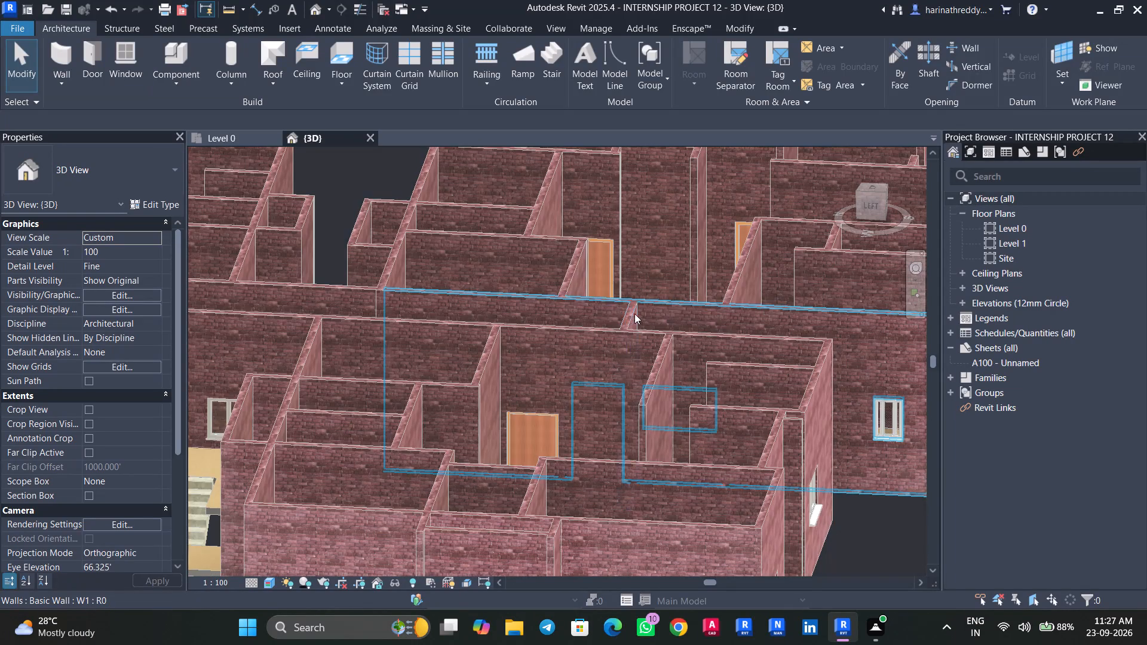
pyautogui.scroll(-5, 631, 313)
pyautogui.scroll(4, 462, 382)
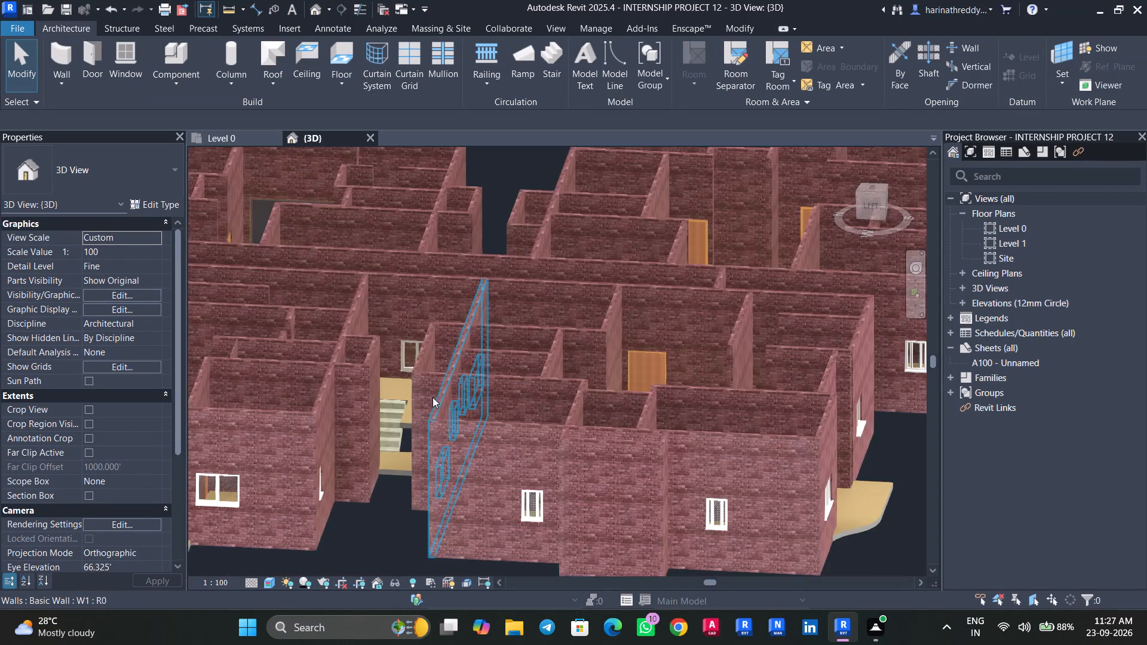
pyautogui.scroll(4, 433, 397)
pyautogui.moveTo(393, 410); pyautogui.dragTo(630, 293, button='middle')
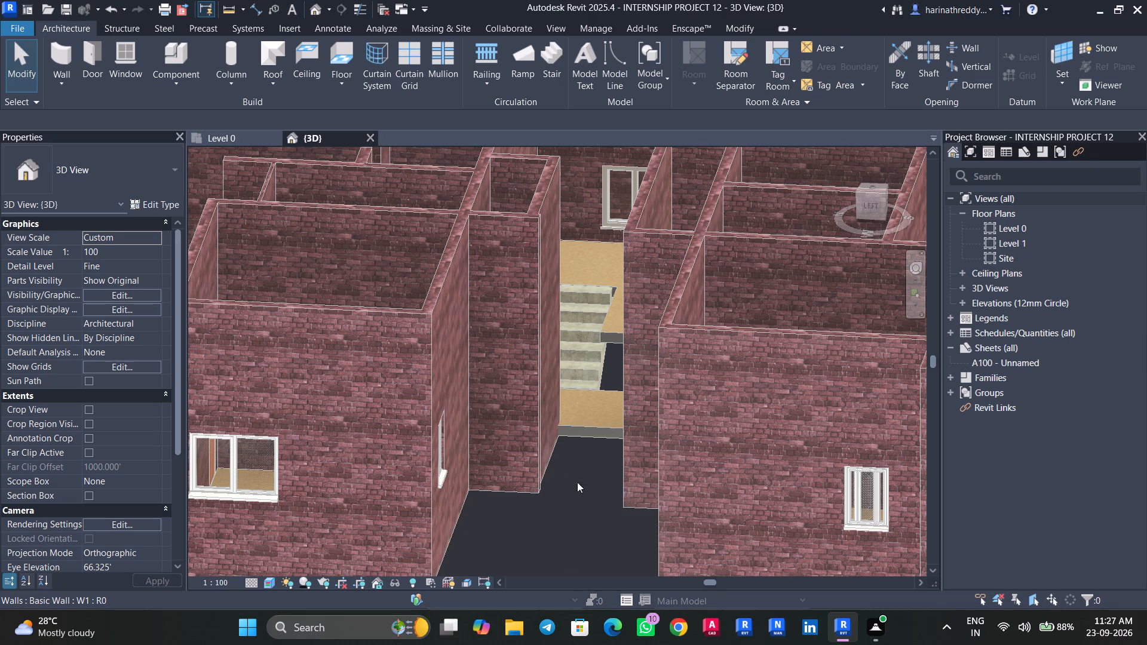
pyautogui.scroll(-3, 580, 501)
pyautogui.keyDown('shift'); pyautogui.moveTo(571, 513); pyautogui.dragTo(625, 473, button='middle'); pyautogui.keyUp('shift')
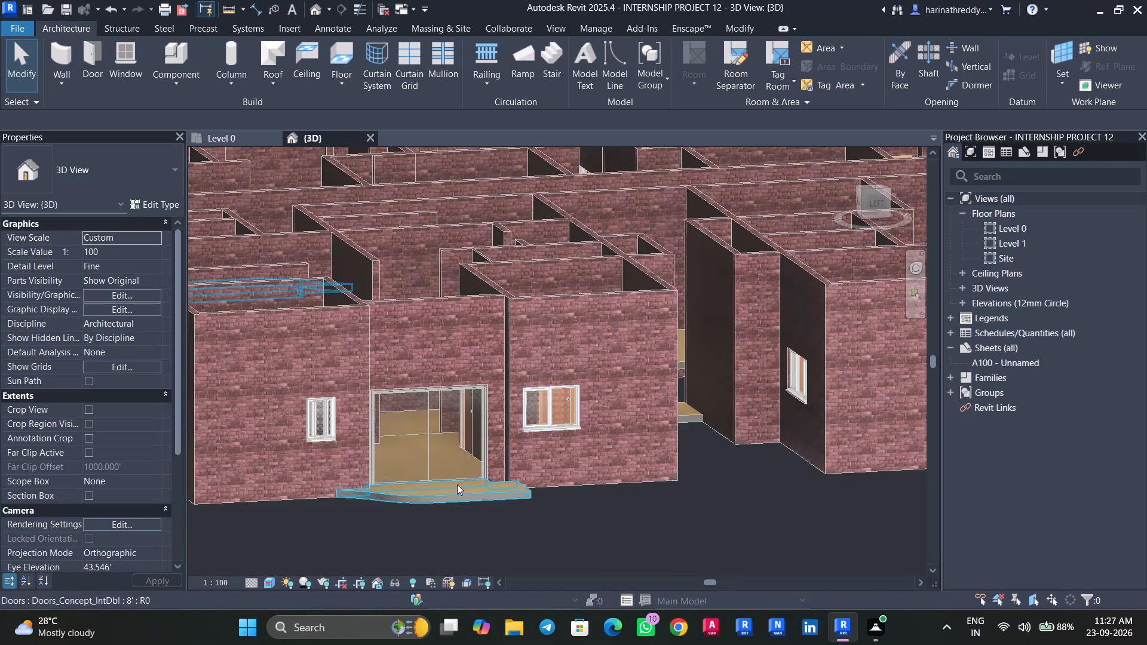
pyautogui.scroll(5, 426, 480)
pyautogui.keyDown('shift'); pyautogui.moveTo(293, 535); pyautogui.dragTo(296, 591, button='middle'); pyautogui.keyUp('shift')
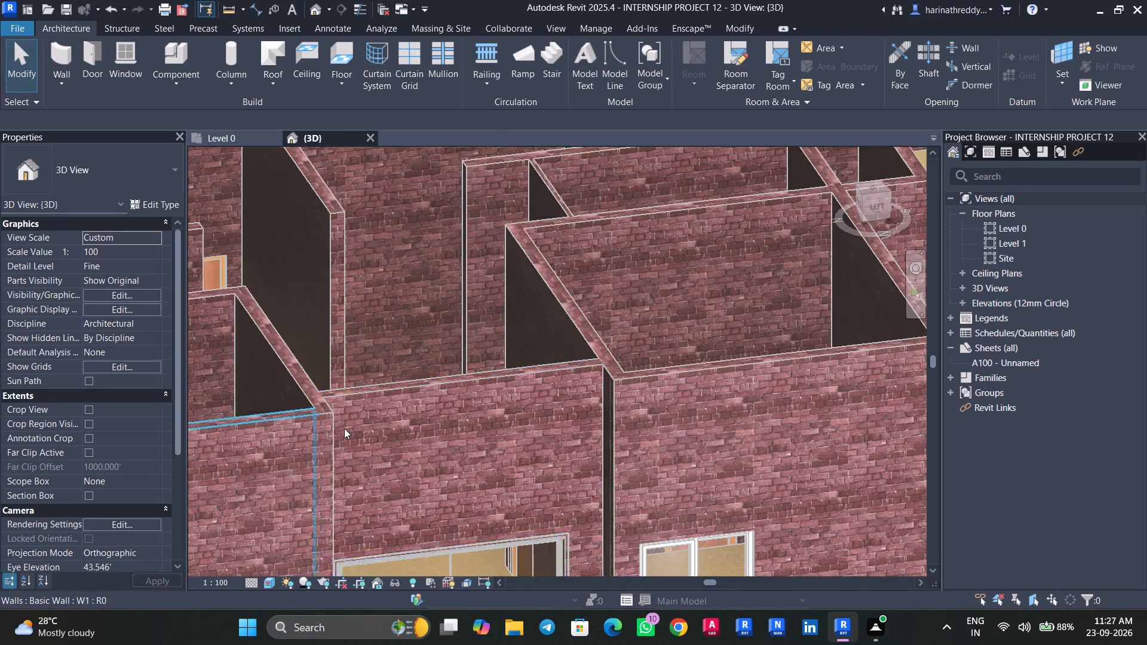
pyautogui.scroll(-8, 344, 425)
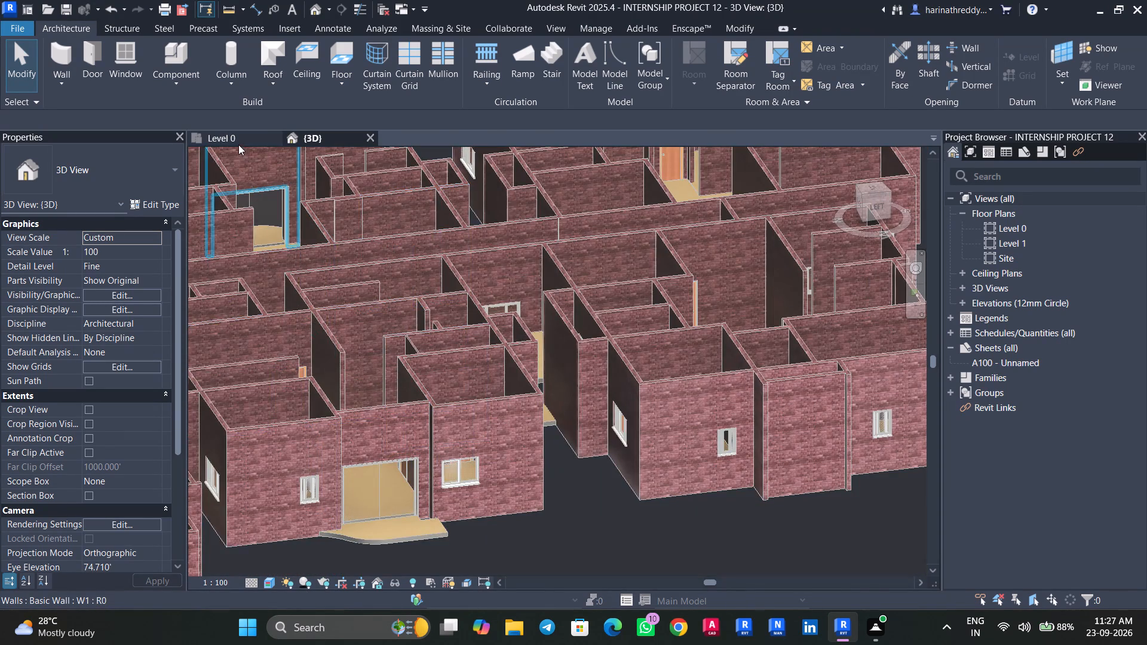
# Switch to the Level 0 floor plan at the two-flight staircase between the kitchen and the corridor.
pyautogui.click(238, 144)
pyautogui.scroll(-6, 474, 383)
pyautogui.moveTo(486, 376); pyautogui.dragTo(492, 472, button='middle')
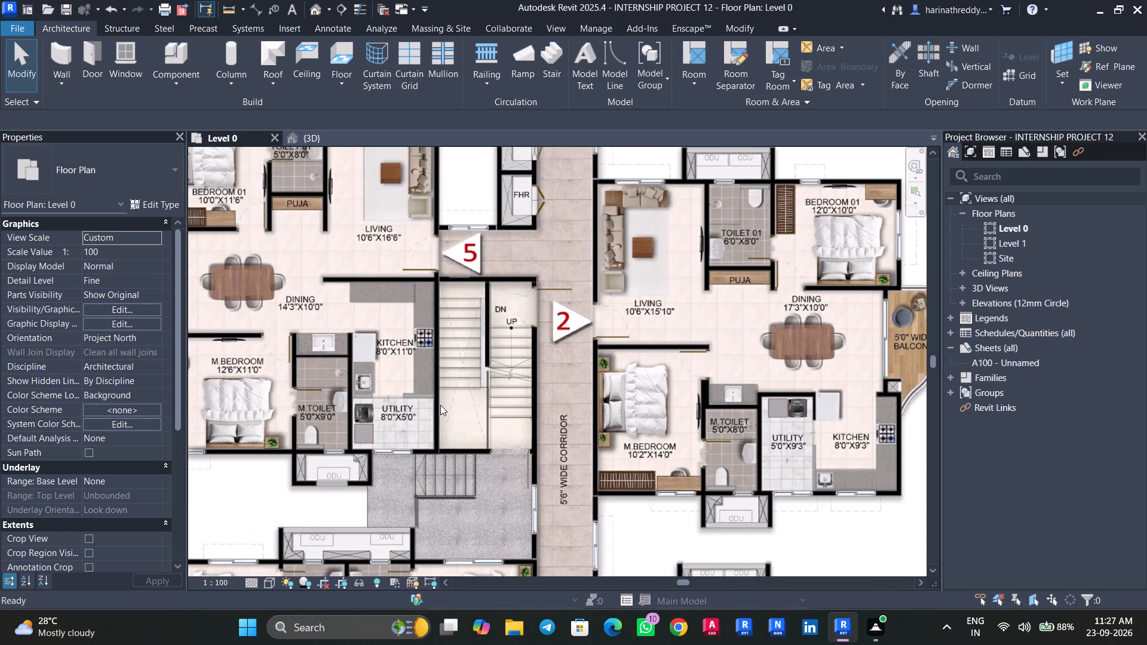
pyautogui.scroll(4, 446, 398)
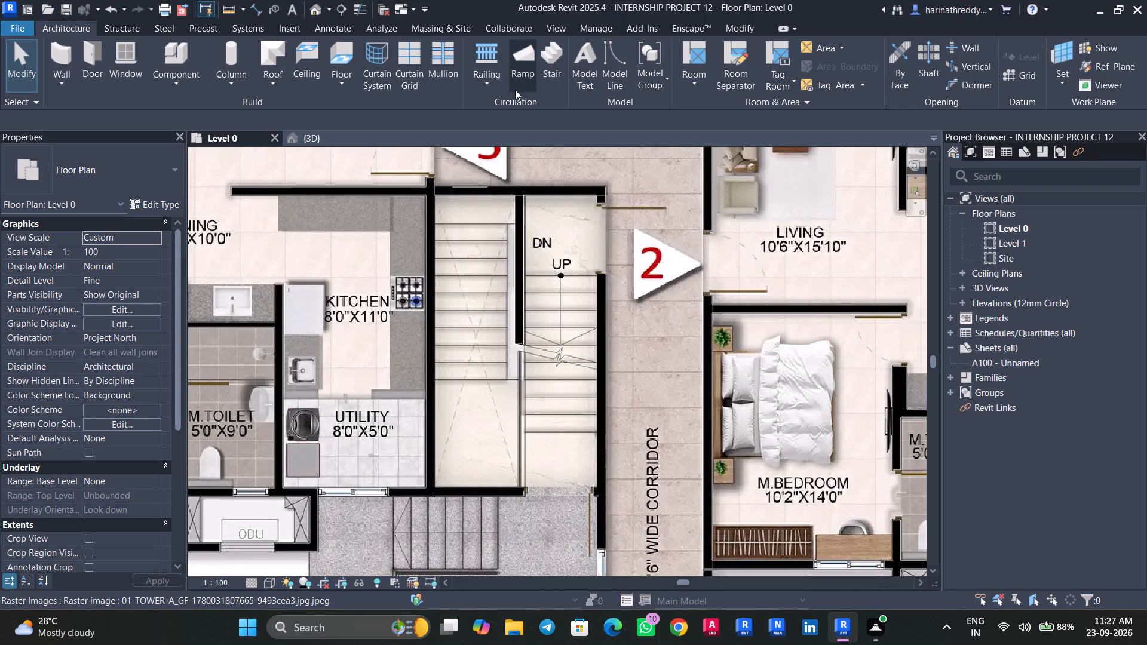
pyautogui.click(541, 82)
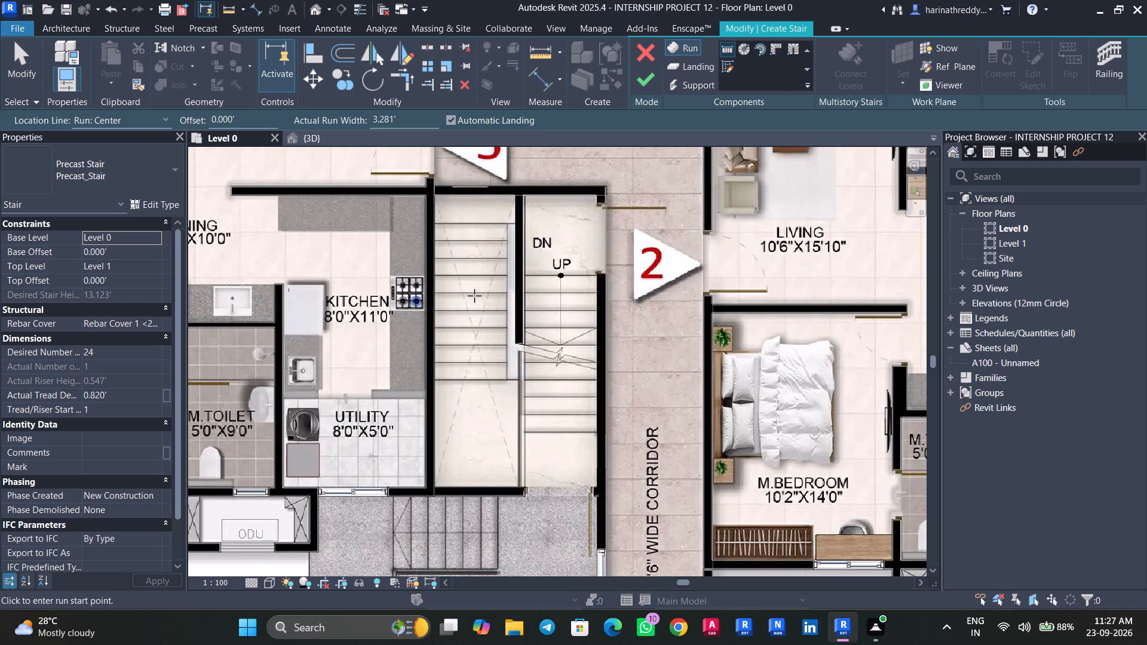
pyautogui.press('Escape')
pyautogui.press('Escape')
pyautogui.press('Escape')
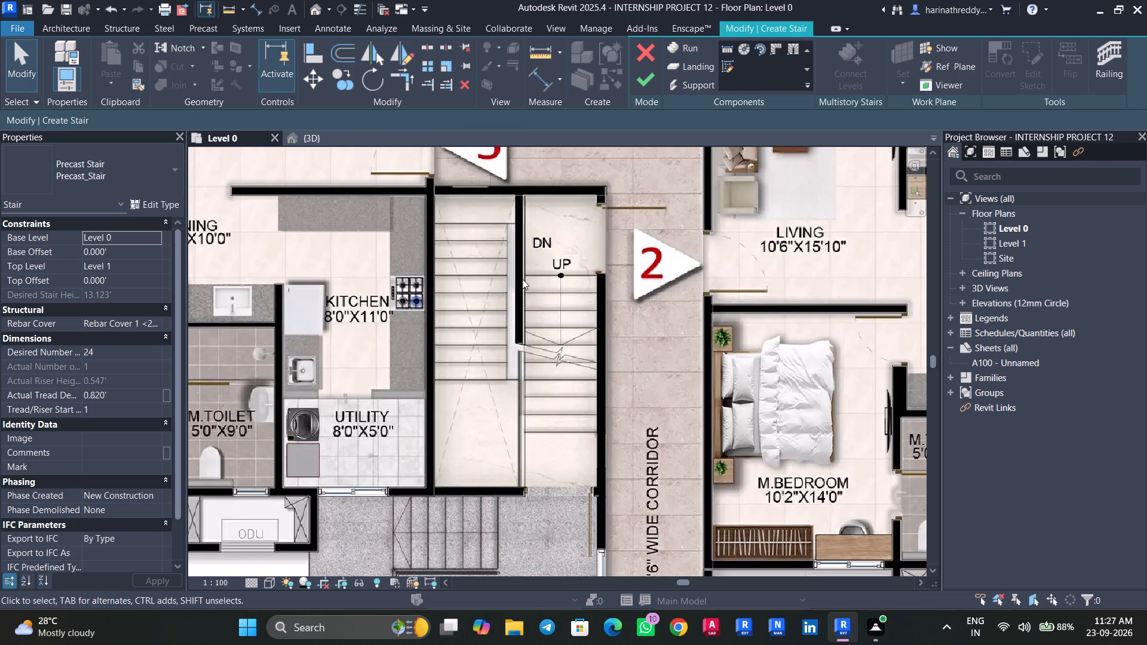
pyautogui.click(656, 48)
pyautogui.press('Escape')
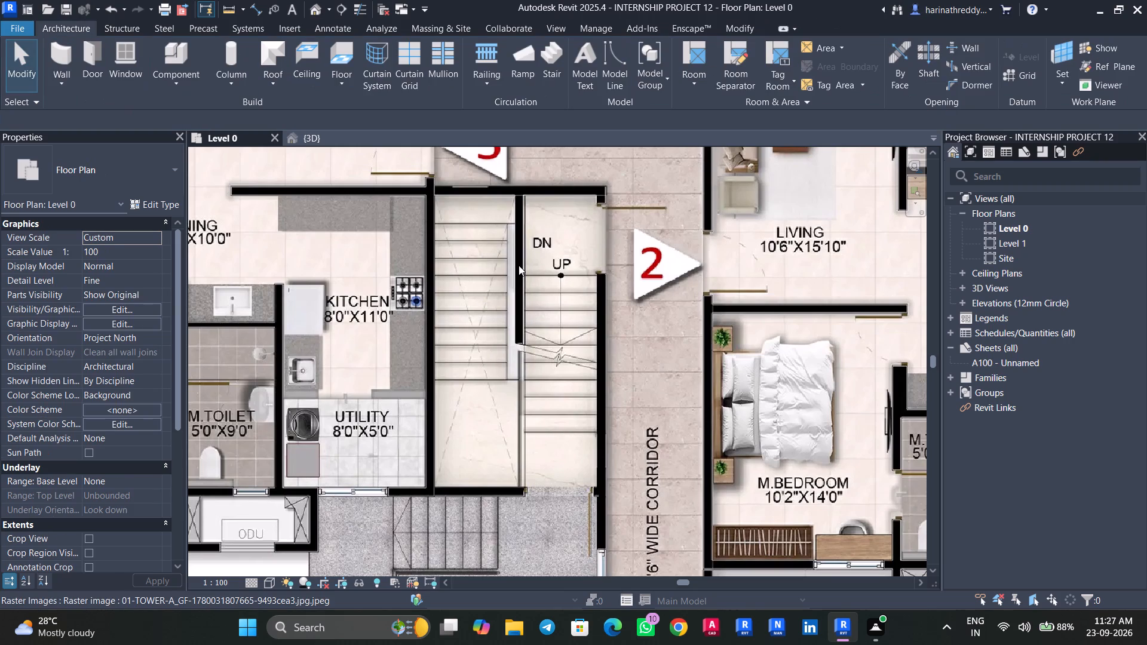
# Delete the W1 wall that separates the two flights of the staircase beside the corridor.
pyautogui.press('Tab')
pyautogui.press('Tab')
pyautogui.press('Tab')
pyautogui.click(519, 265)
pyautogui.scroll(3, 519, 265)
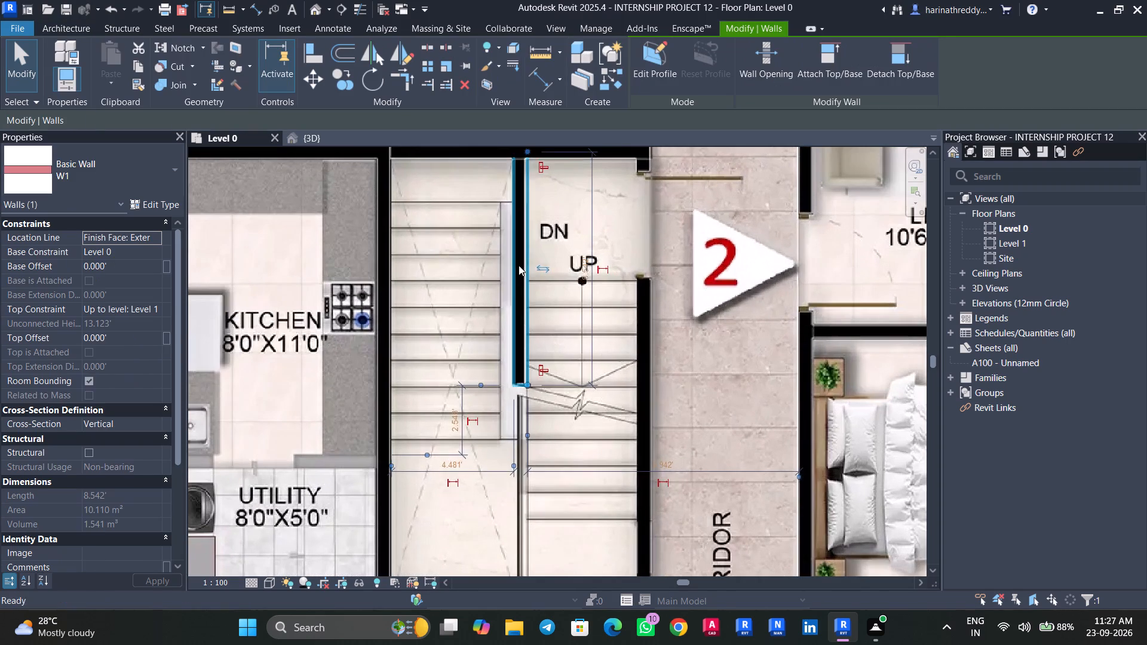
pyautogui.press('Delete')
pyautogui.scroll(-3, 521, 276)
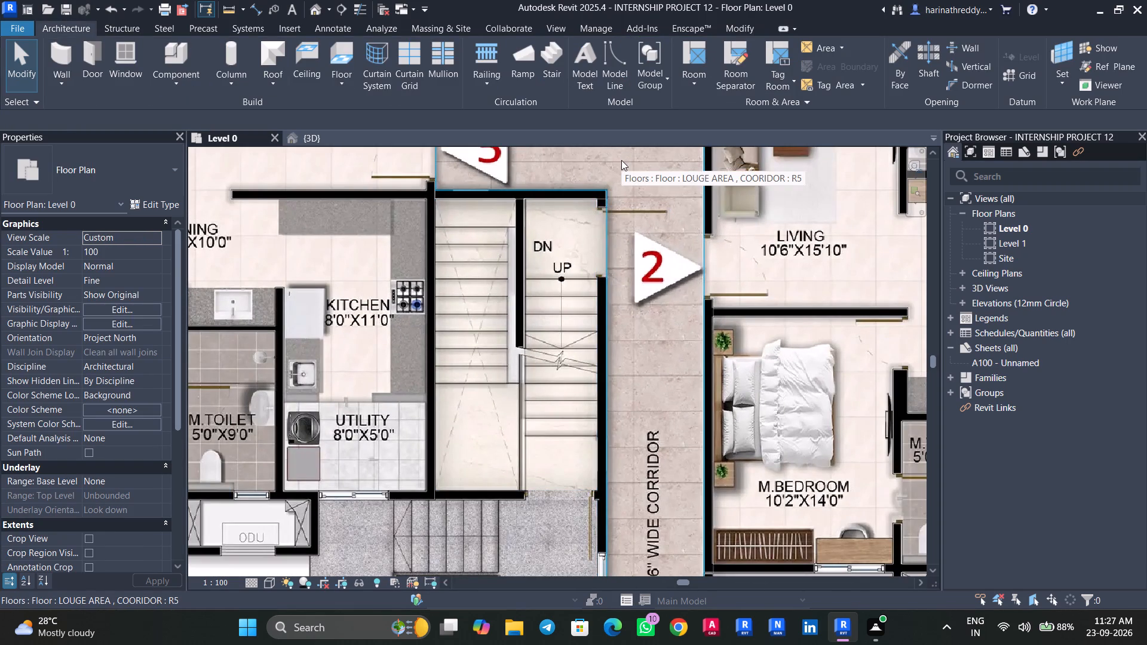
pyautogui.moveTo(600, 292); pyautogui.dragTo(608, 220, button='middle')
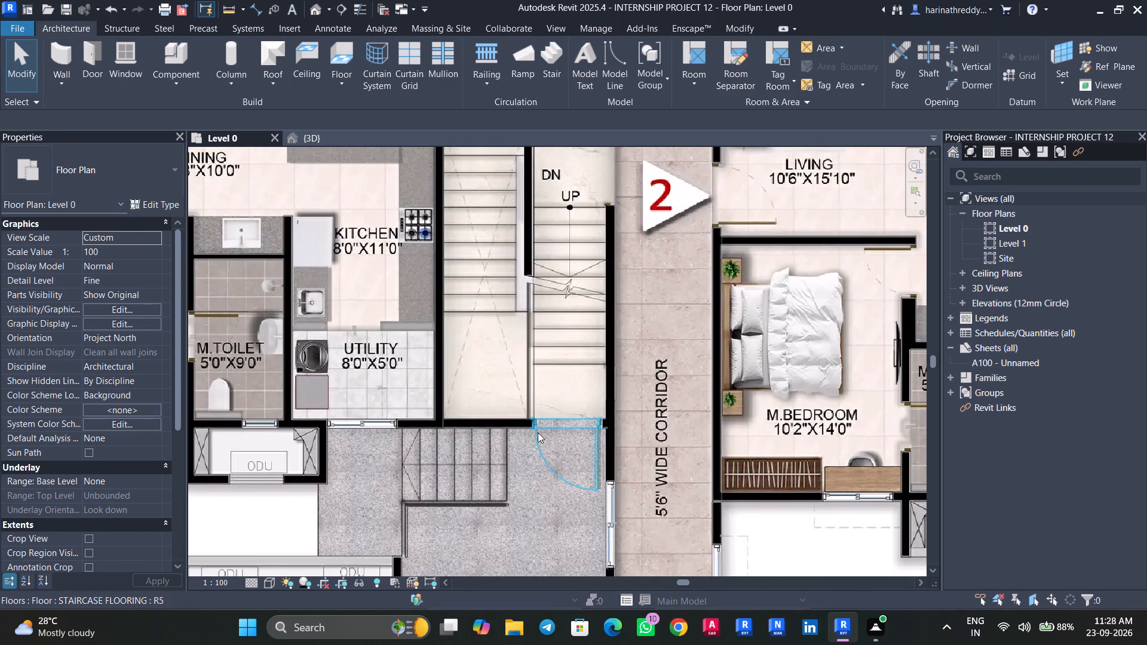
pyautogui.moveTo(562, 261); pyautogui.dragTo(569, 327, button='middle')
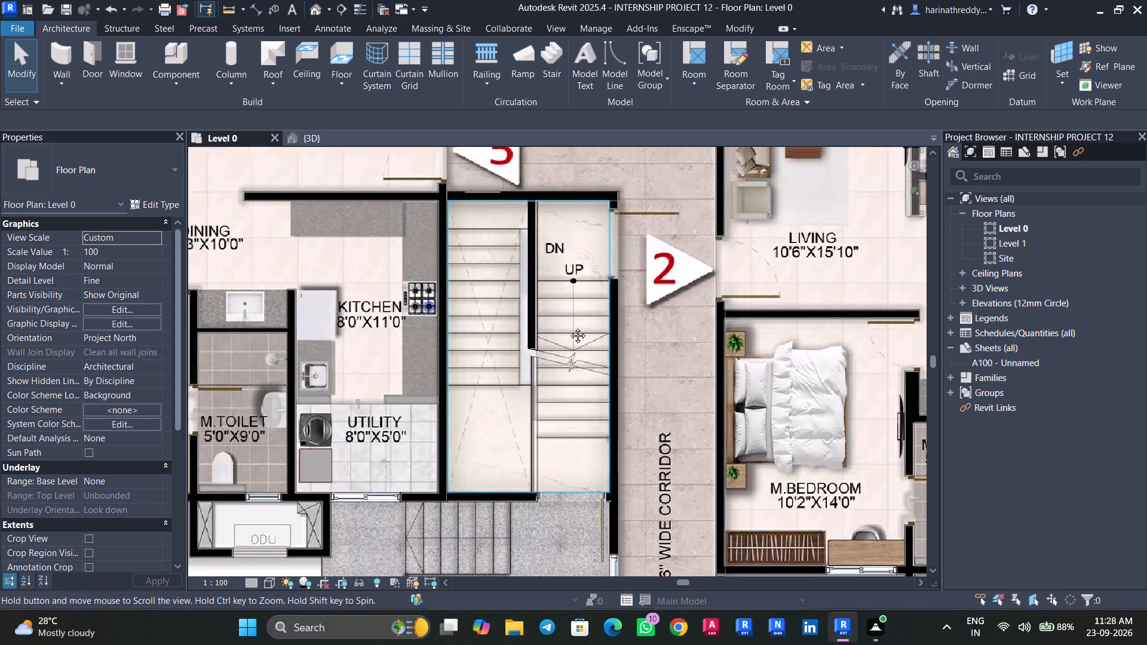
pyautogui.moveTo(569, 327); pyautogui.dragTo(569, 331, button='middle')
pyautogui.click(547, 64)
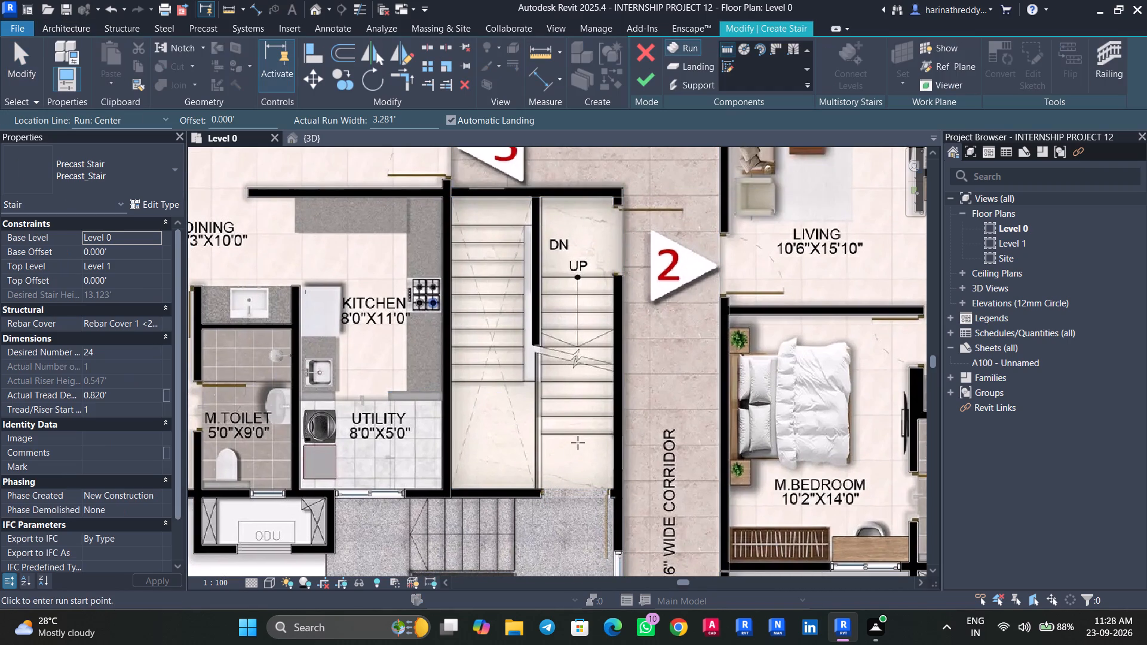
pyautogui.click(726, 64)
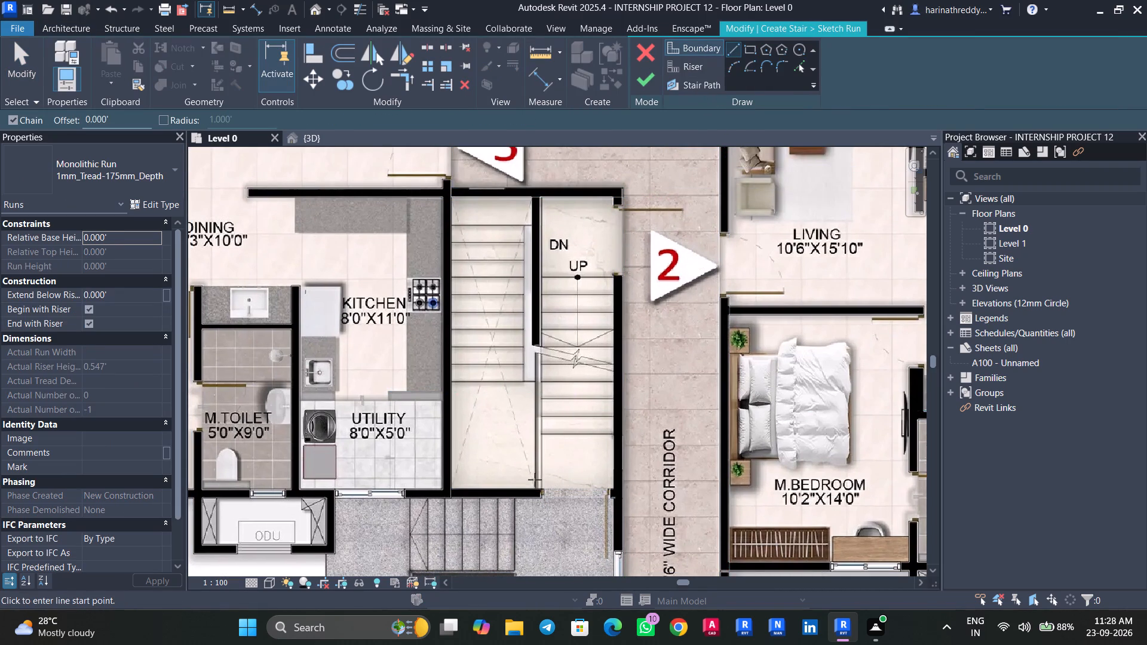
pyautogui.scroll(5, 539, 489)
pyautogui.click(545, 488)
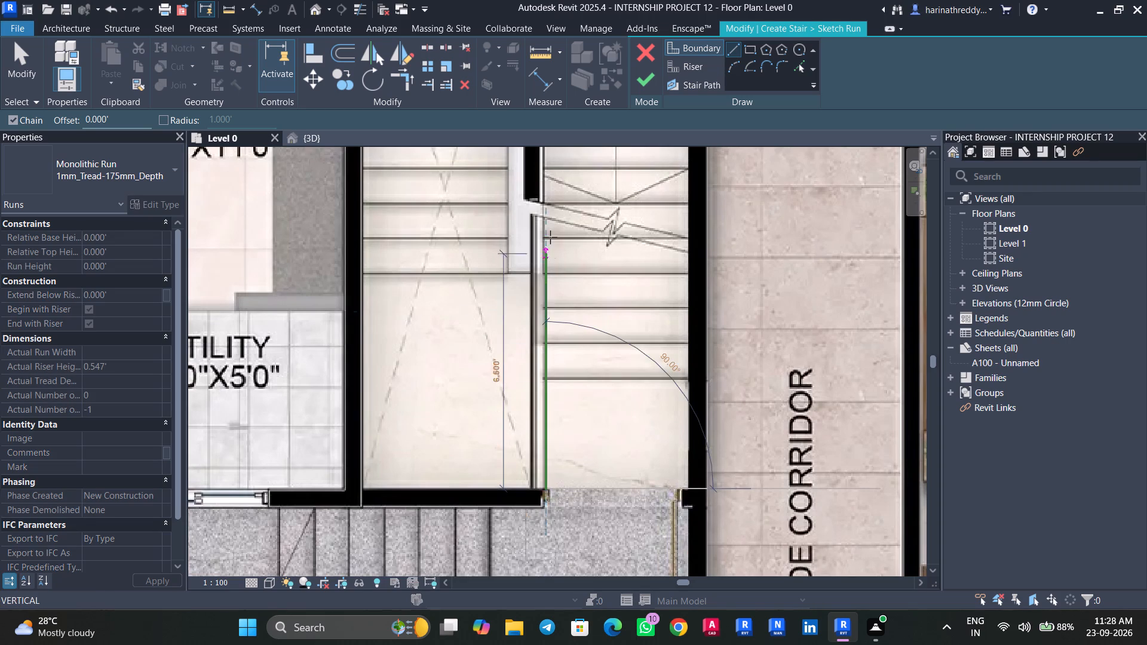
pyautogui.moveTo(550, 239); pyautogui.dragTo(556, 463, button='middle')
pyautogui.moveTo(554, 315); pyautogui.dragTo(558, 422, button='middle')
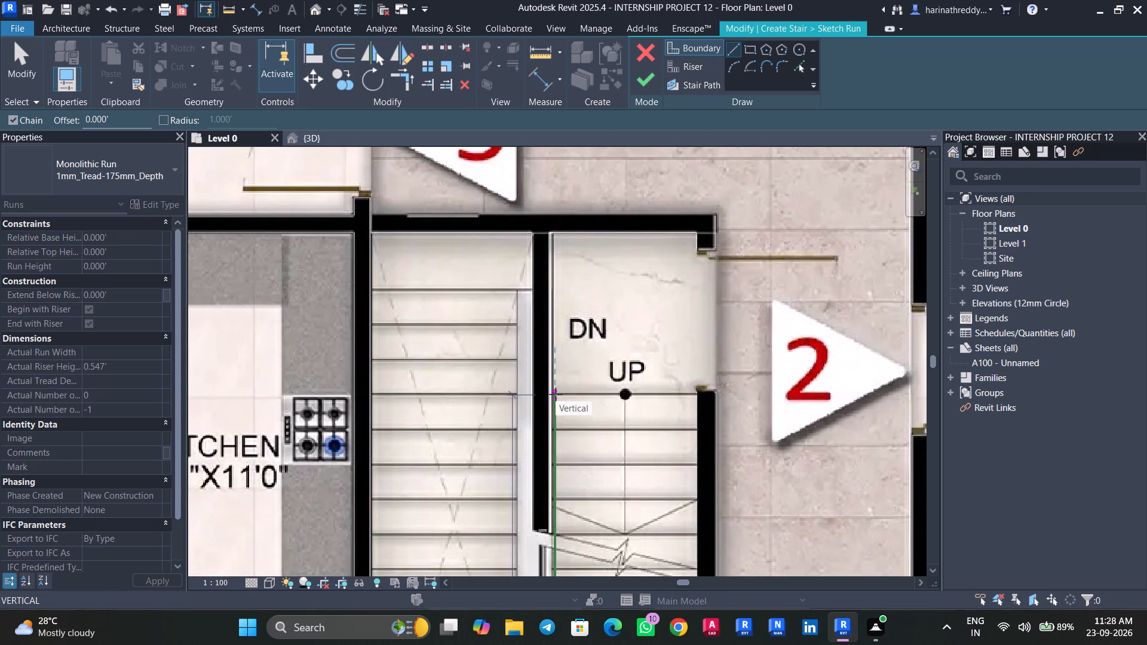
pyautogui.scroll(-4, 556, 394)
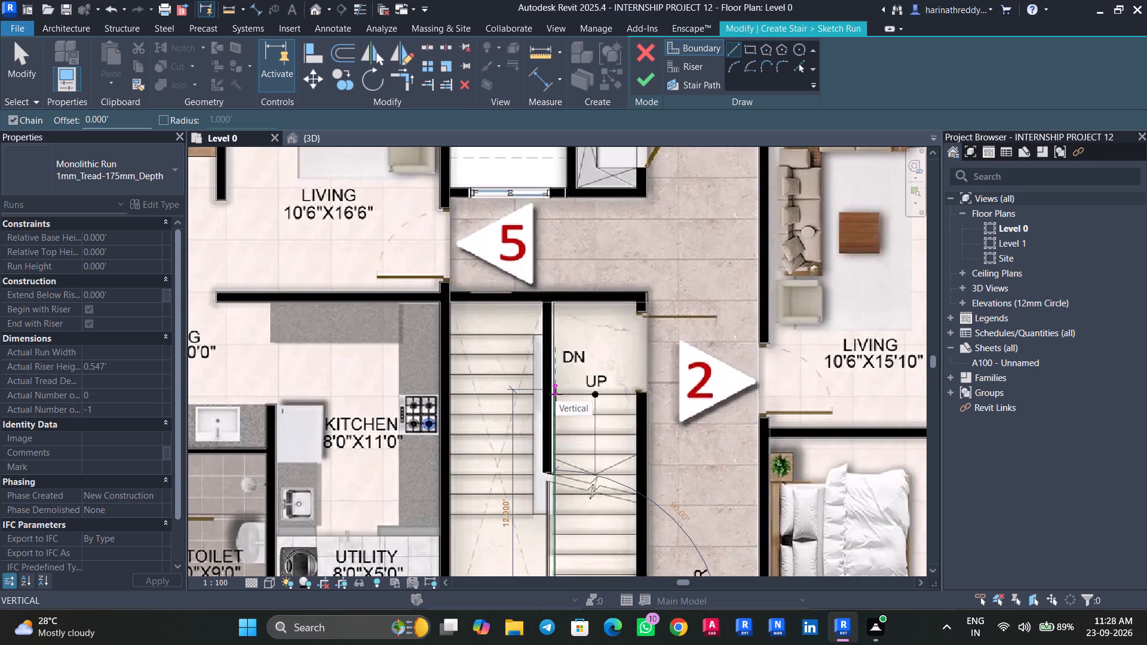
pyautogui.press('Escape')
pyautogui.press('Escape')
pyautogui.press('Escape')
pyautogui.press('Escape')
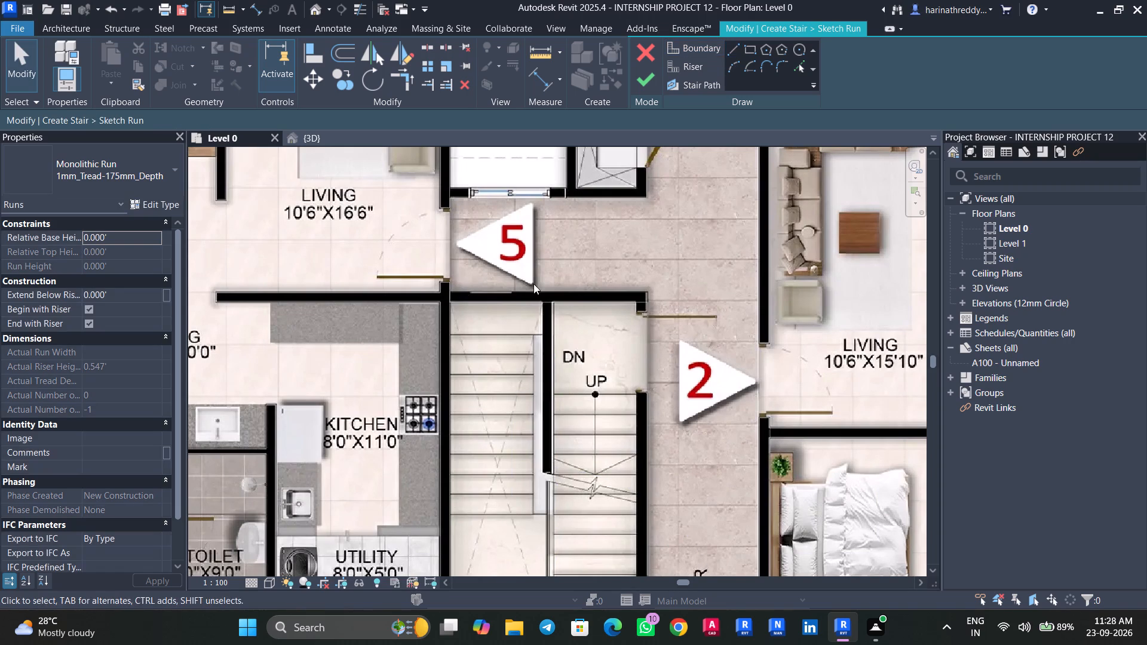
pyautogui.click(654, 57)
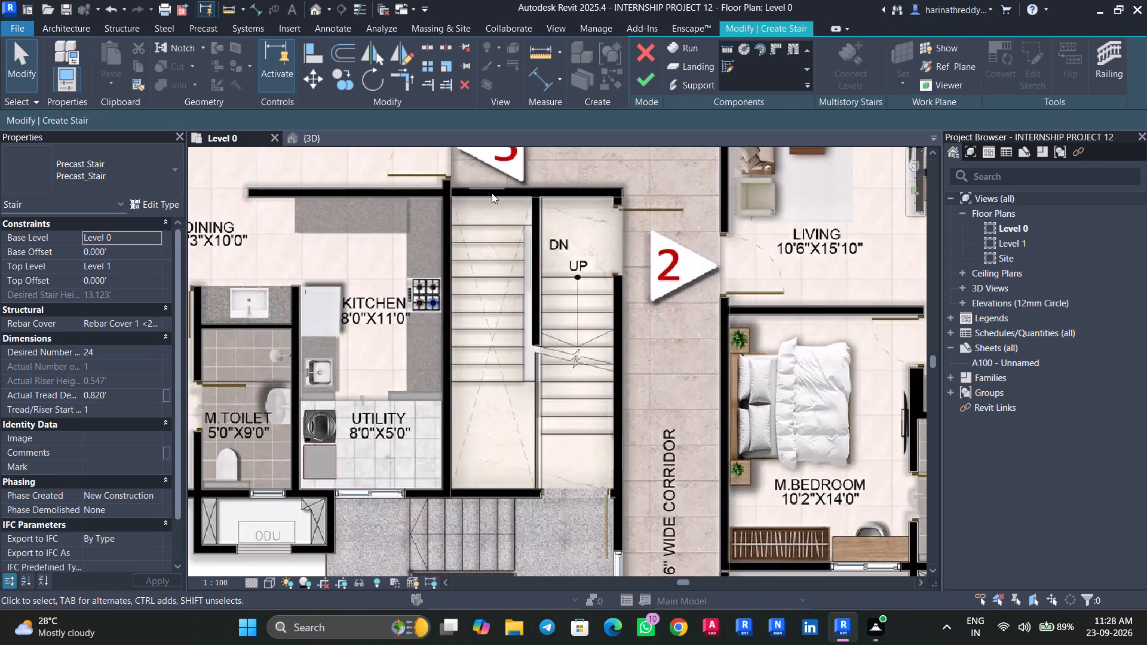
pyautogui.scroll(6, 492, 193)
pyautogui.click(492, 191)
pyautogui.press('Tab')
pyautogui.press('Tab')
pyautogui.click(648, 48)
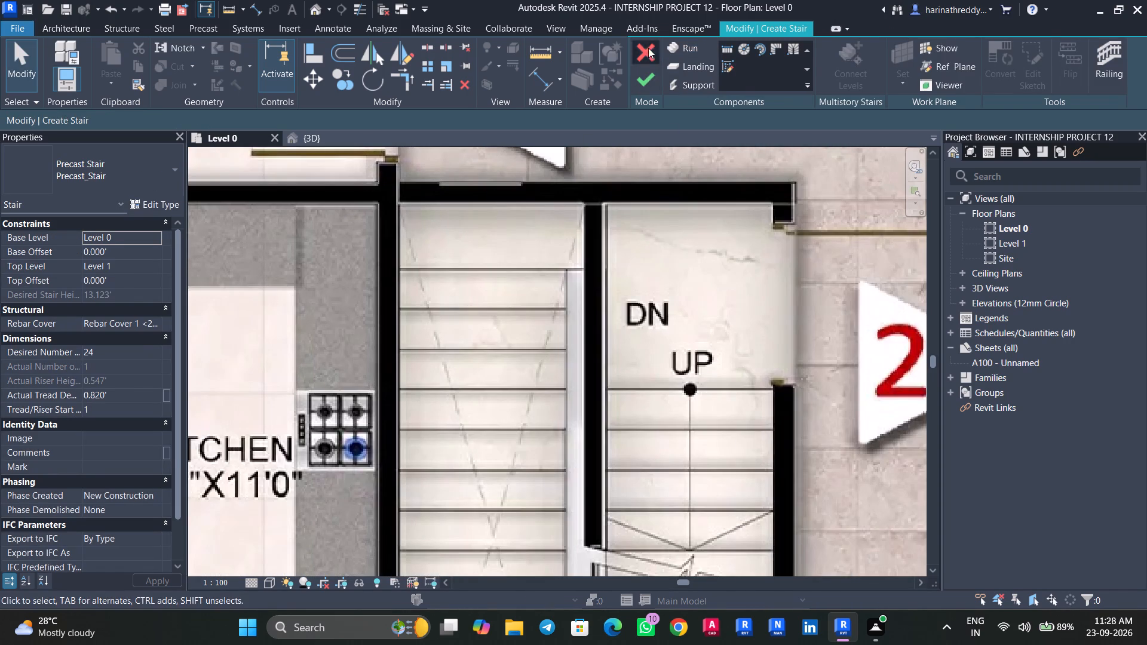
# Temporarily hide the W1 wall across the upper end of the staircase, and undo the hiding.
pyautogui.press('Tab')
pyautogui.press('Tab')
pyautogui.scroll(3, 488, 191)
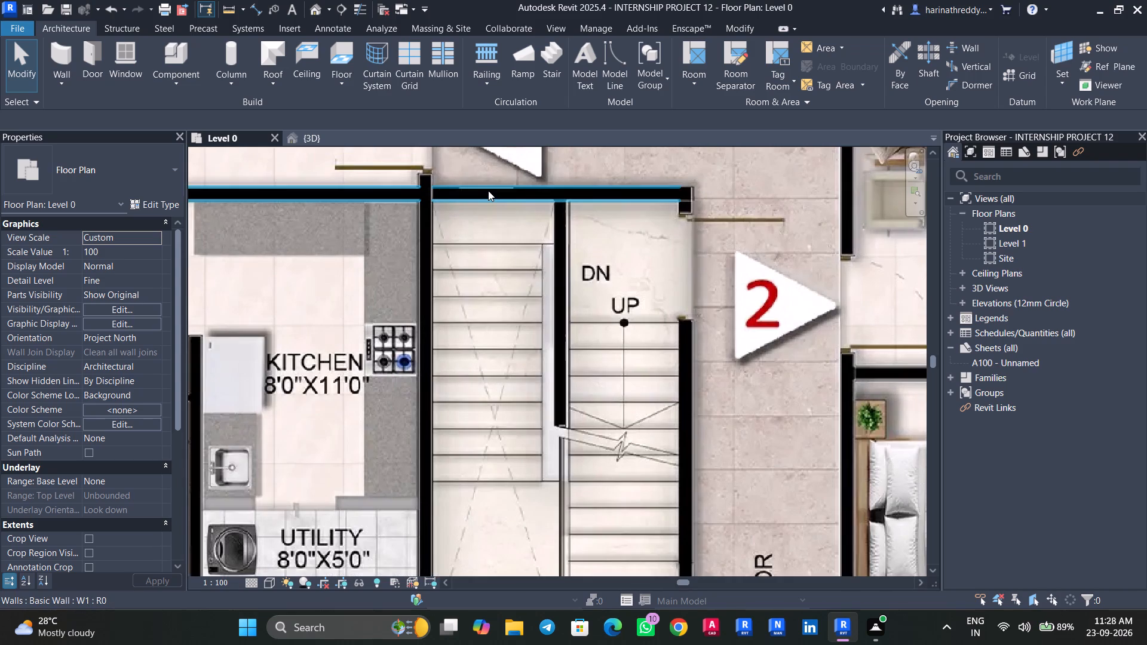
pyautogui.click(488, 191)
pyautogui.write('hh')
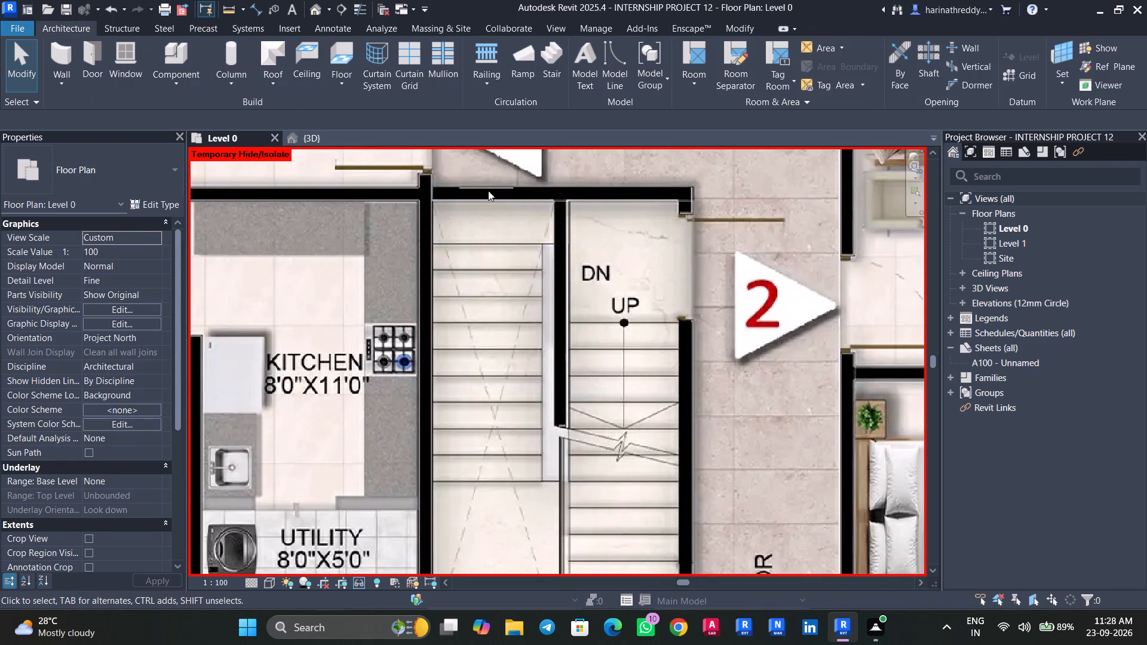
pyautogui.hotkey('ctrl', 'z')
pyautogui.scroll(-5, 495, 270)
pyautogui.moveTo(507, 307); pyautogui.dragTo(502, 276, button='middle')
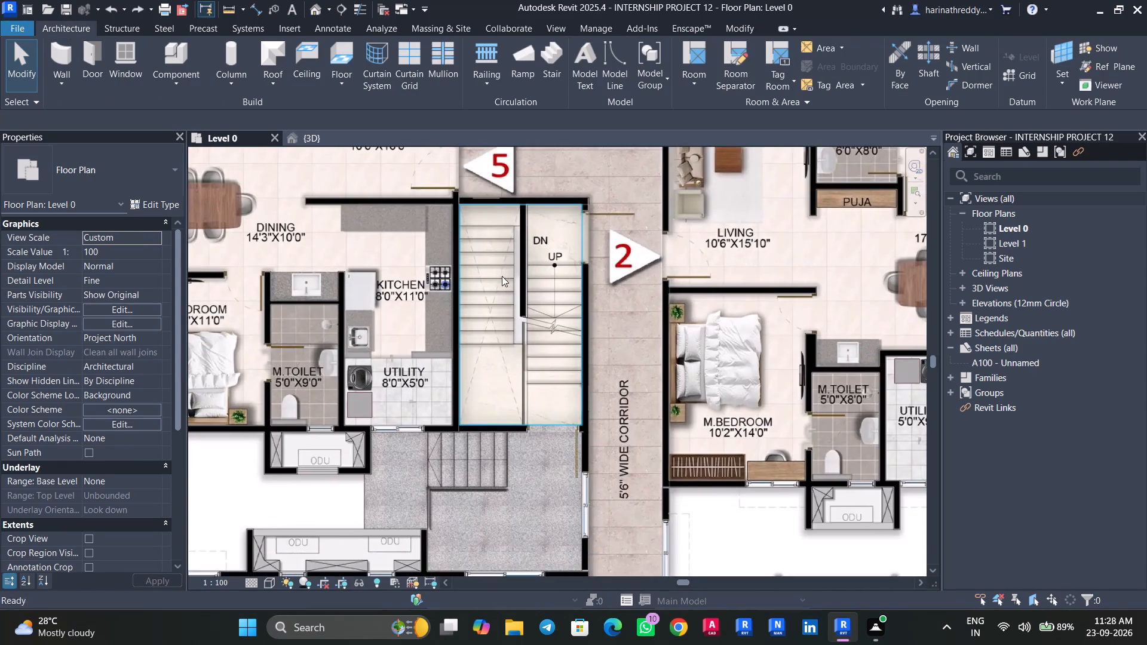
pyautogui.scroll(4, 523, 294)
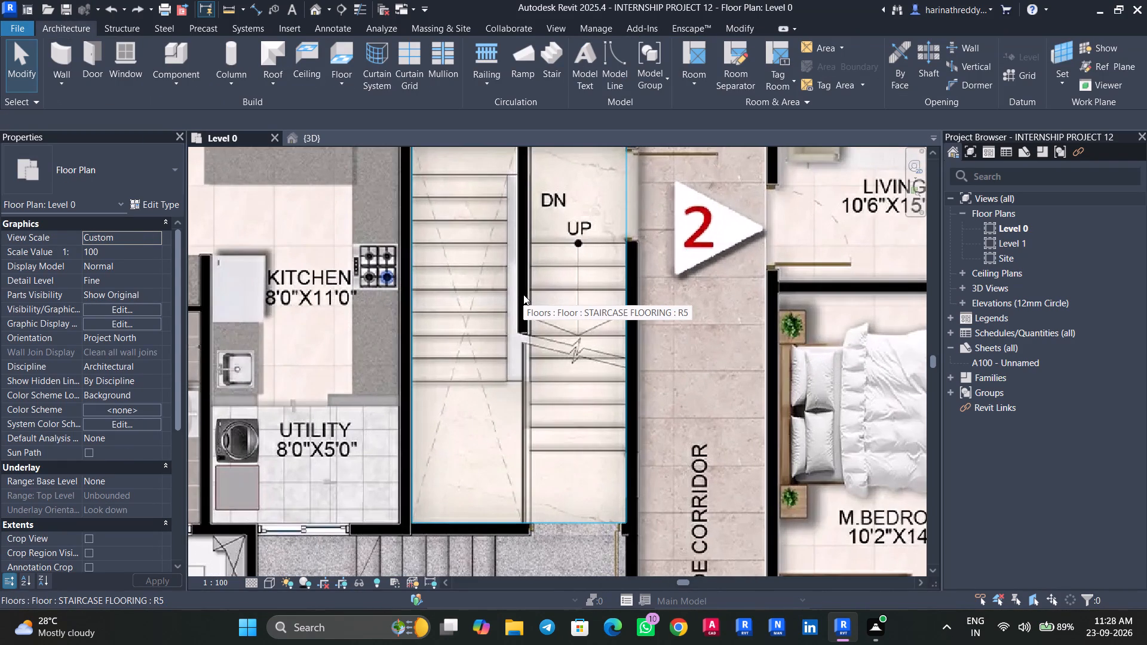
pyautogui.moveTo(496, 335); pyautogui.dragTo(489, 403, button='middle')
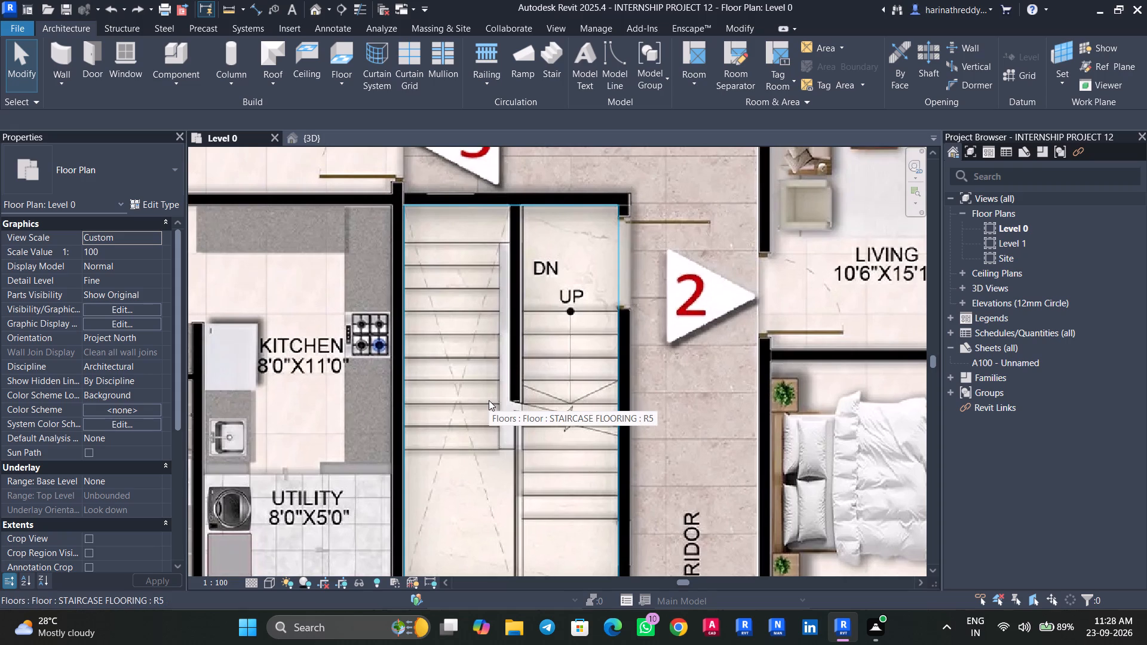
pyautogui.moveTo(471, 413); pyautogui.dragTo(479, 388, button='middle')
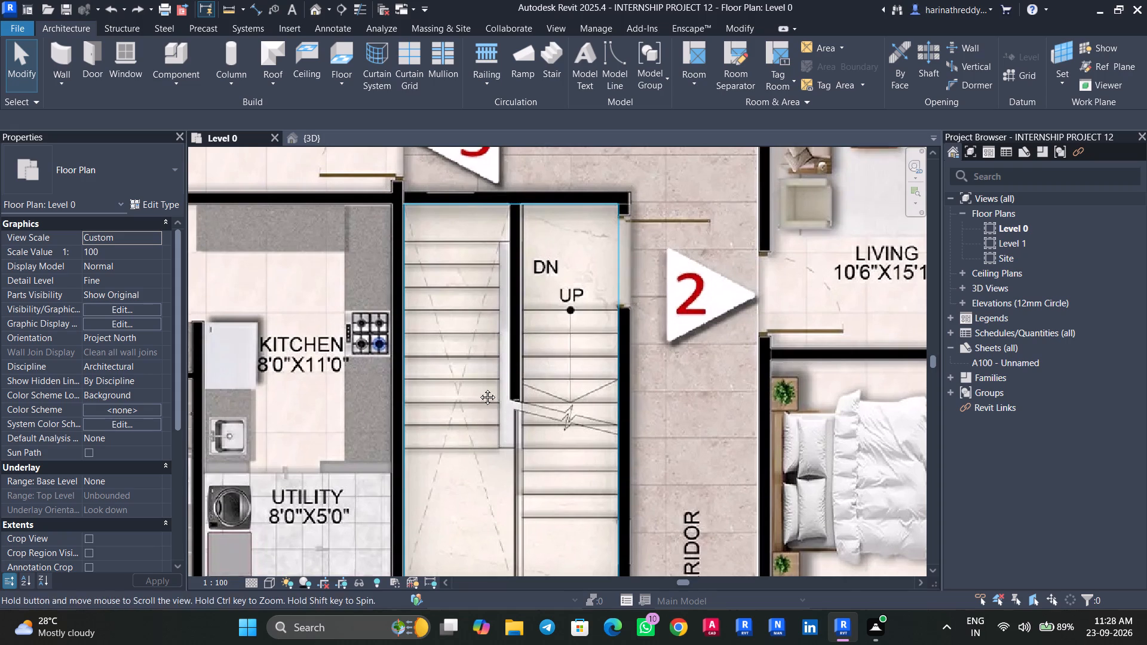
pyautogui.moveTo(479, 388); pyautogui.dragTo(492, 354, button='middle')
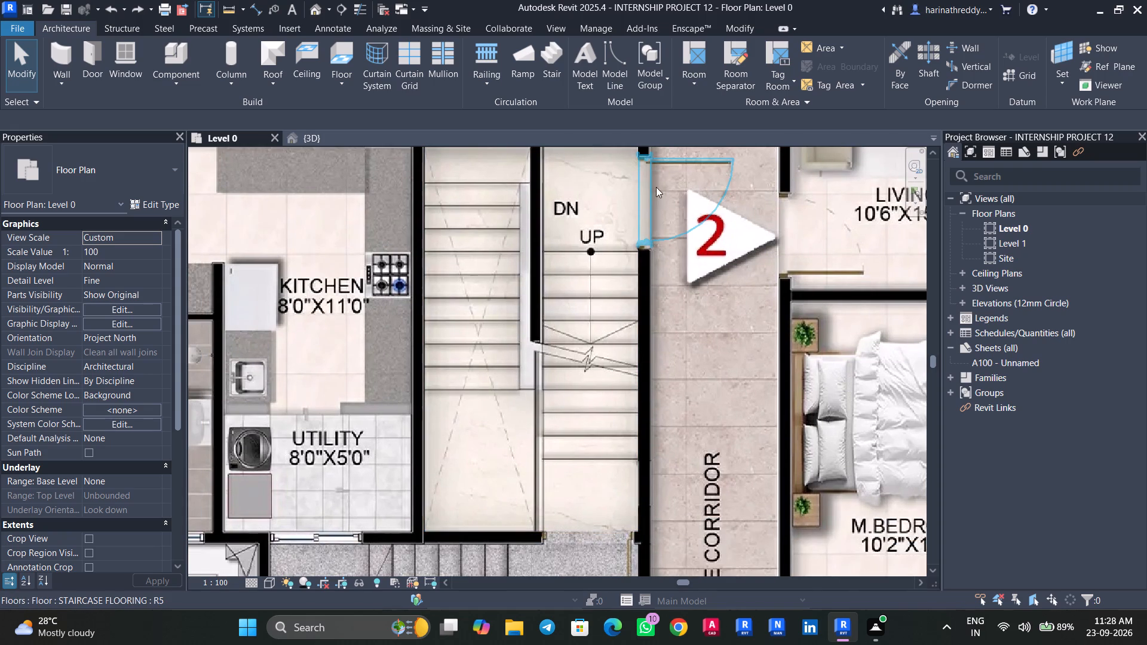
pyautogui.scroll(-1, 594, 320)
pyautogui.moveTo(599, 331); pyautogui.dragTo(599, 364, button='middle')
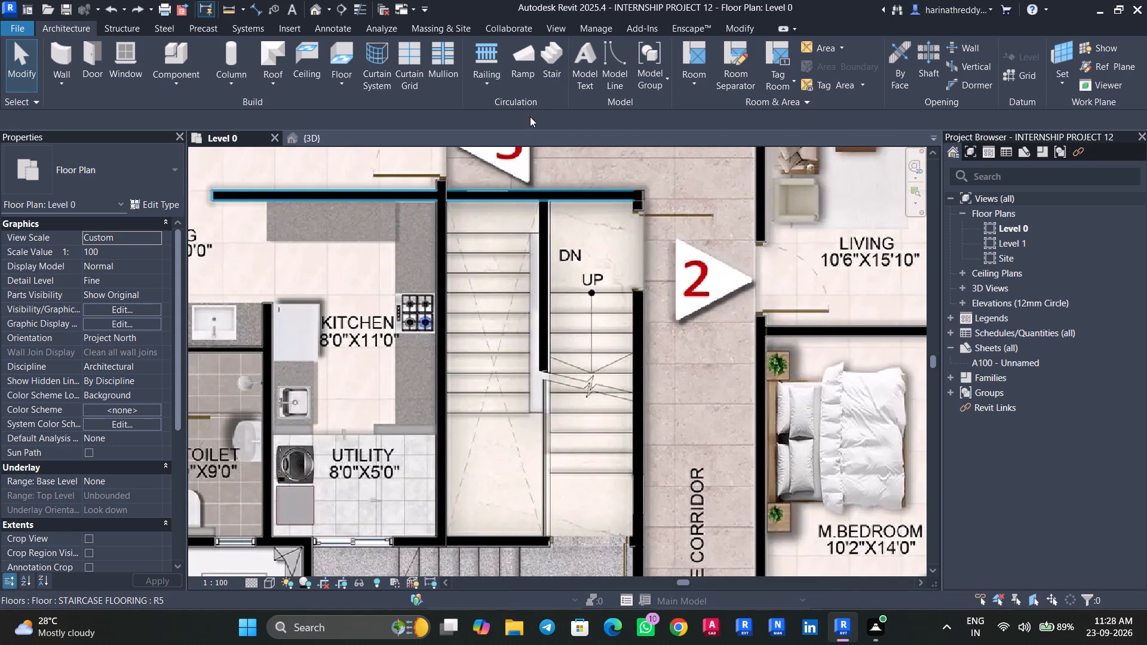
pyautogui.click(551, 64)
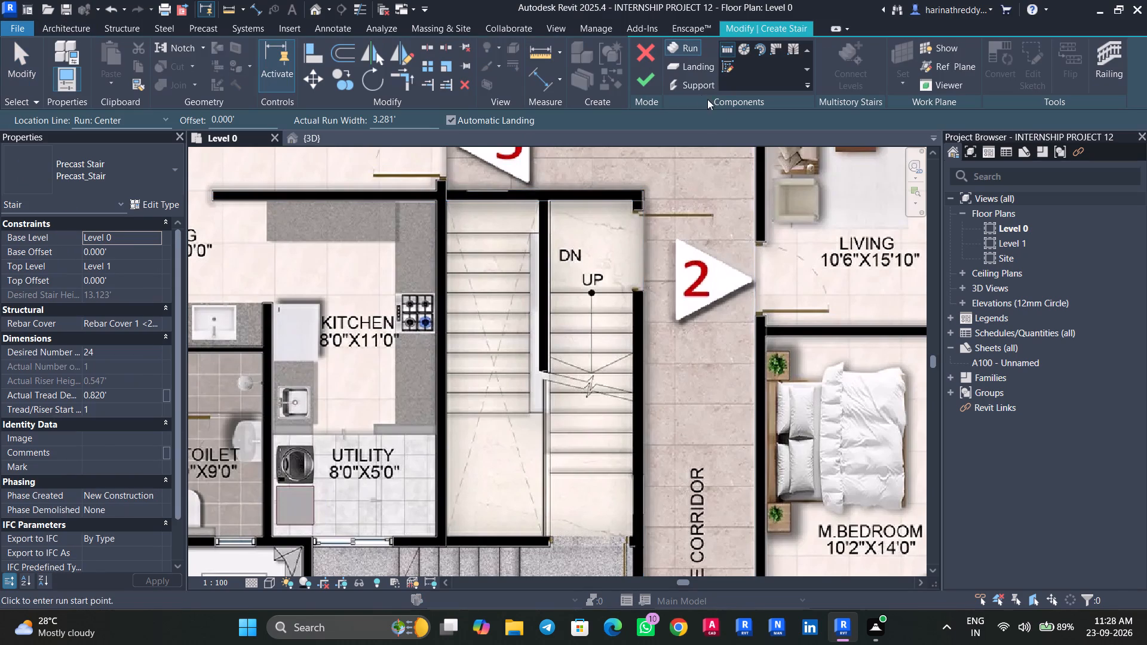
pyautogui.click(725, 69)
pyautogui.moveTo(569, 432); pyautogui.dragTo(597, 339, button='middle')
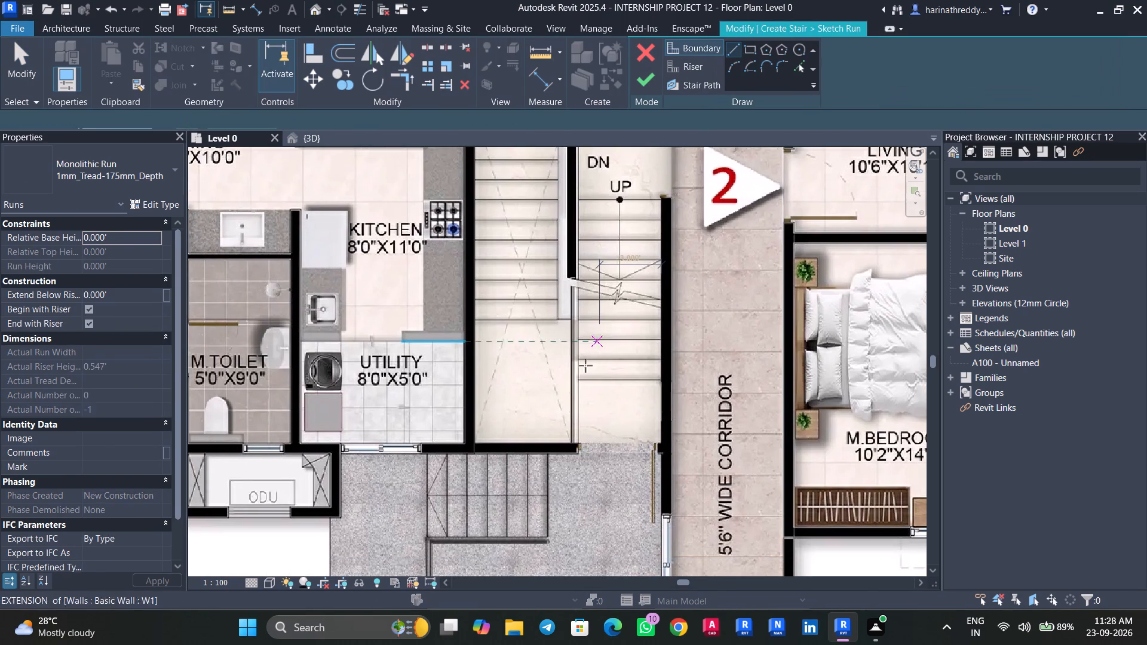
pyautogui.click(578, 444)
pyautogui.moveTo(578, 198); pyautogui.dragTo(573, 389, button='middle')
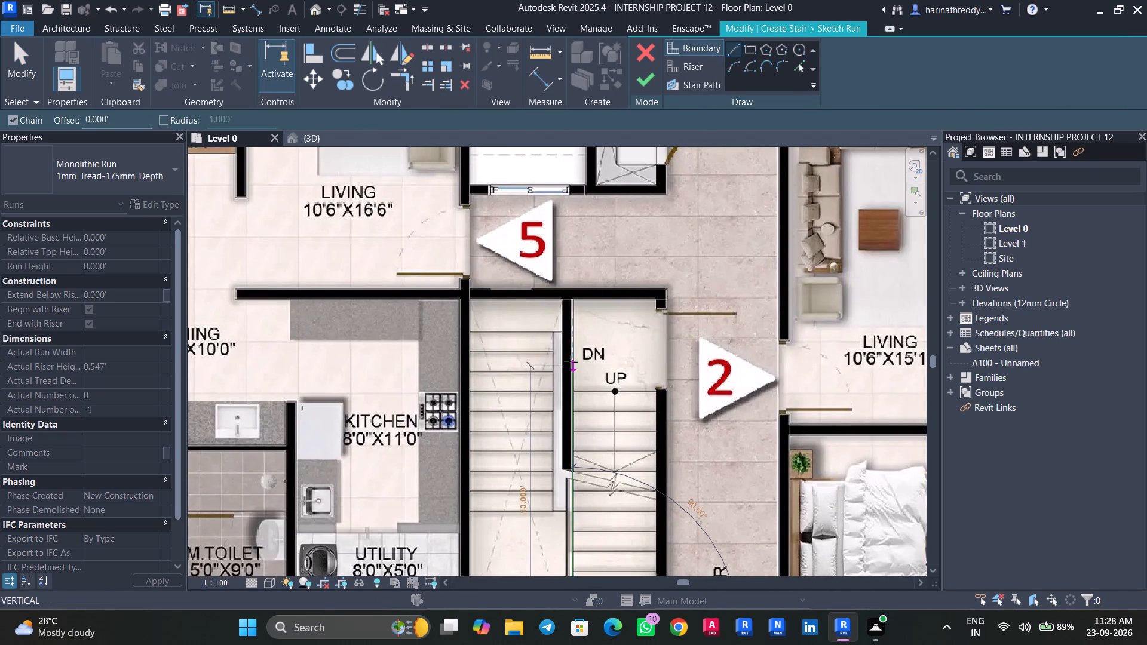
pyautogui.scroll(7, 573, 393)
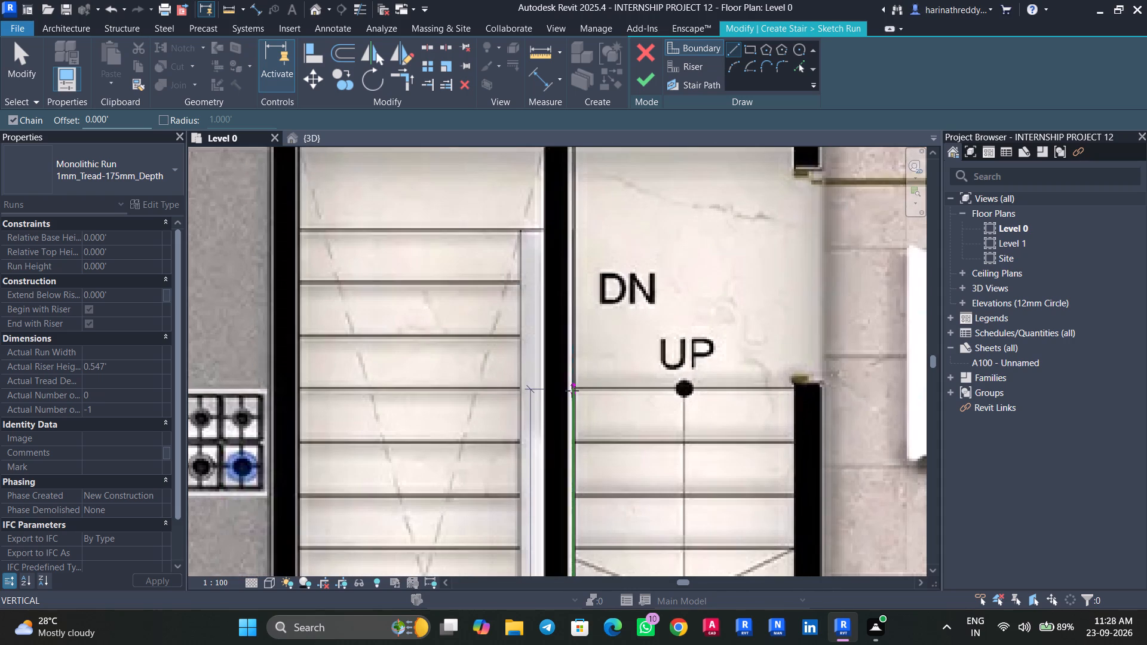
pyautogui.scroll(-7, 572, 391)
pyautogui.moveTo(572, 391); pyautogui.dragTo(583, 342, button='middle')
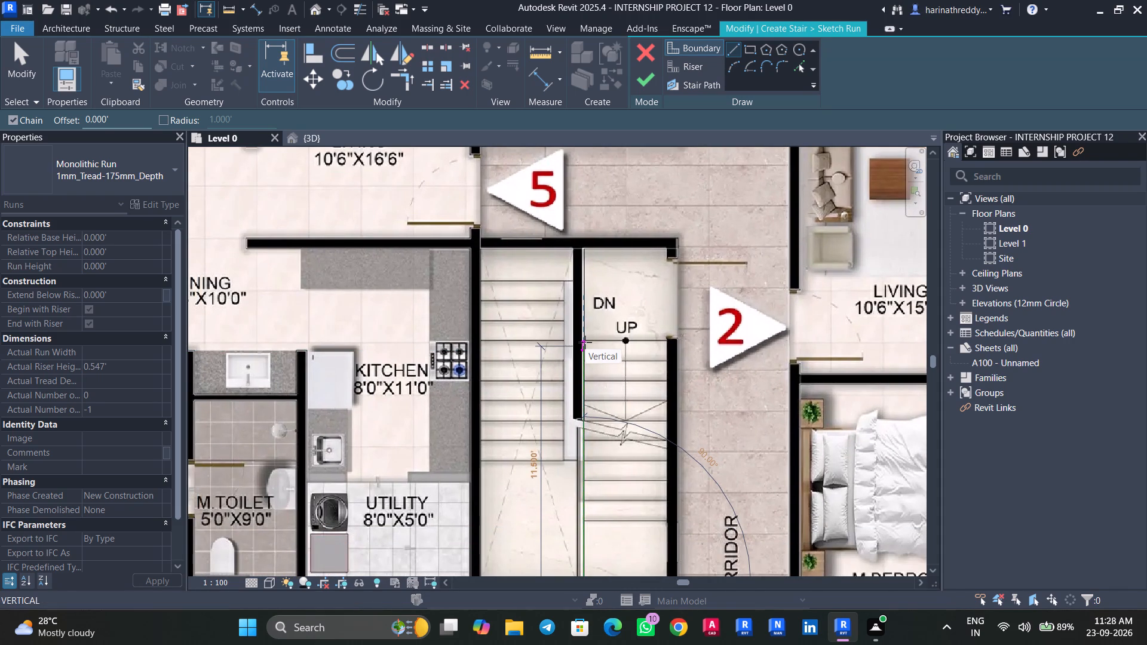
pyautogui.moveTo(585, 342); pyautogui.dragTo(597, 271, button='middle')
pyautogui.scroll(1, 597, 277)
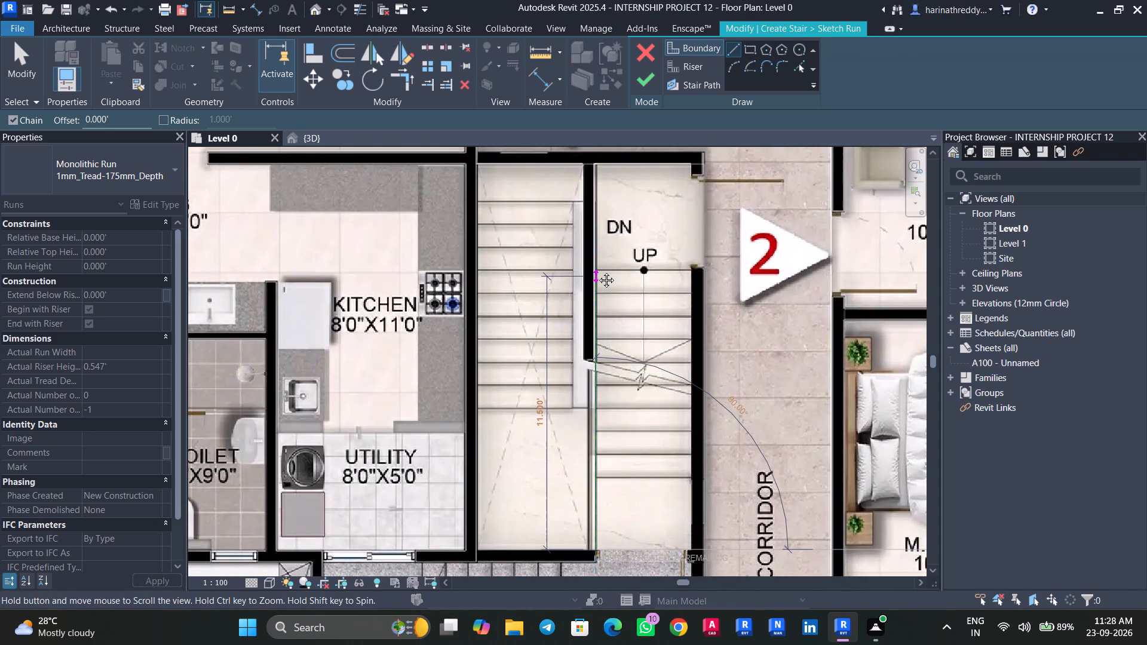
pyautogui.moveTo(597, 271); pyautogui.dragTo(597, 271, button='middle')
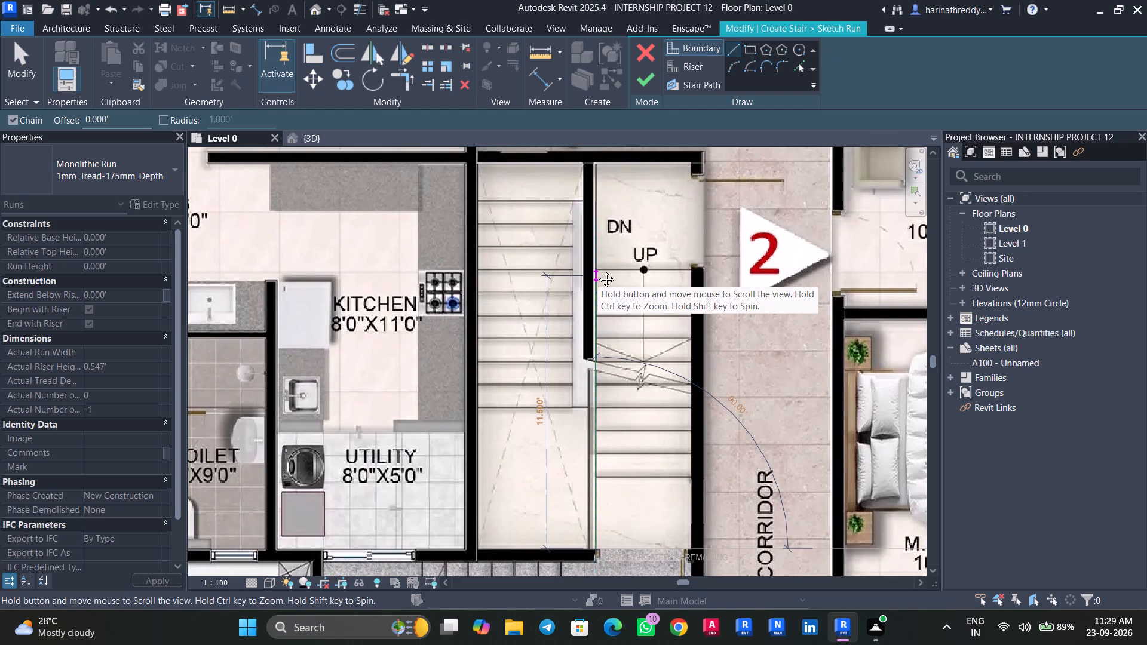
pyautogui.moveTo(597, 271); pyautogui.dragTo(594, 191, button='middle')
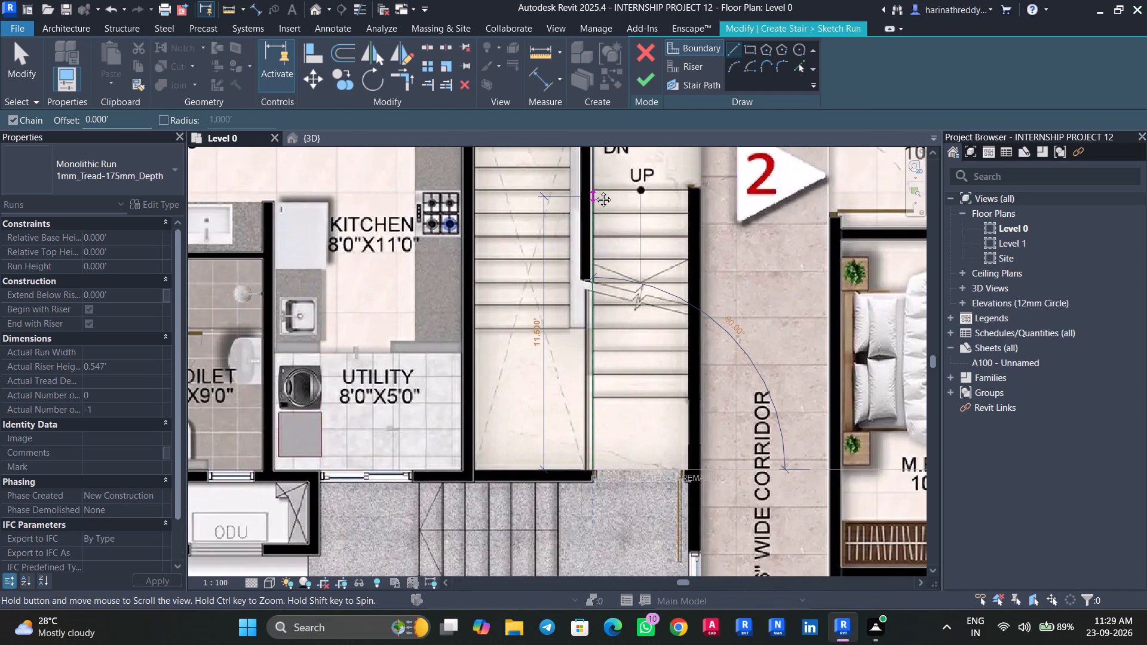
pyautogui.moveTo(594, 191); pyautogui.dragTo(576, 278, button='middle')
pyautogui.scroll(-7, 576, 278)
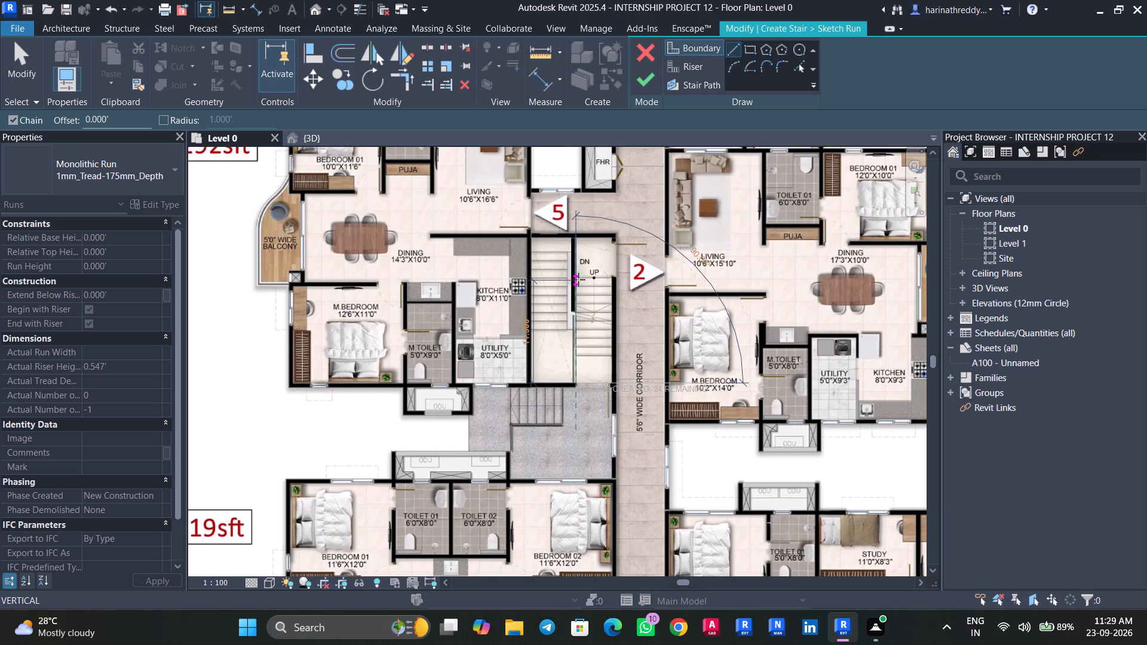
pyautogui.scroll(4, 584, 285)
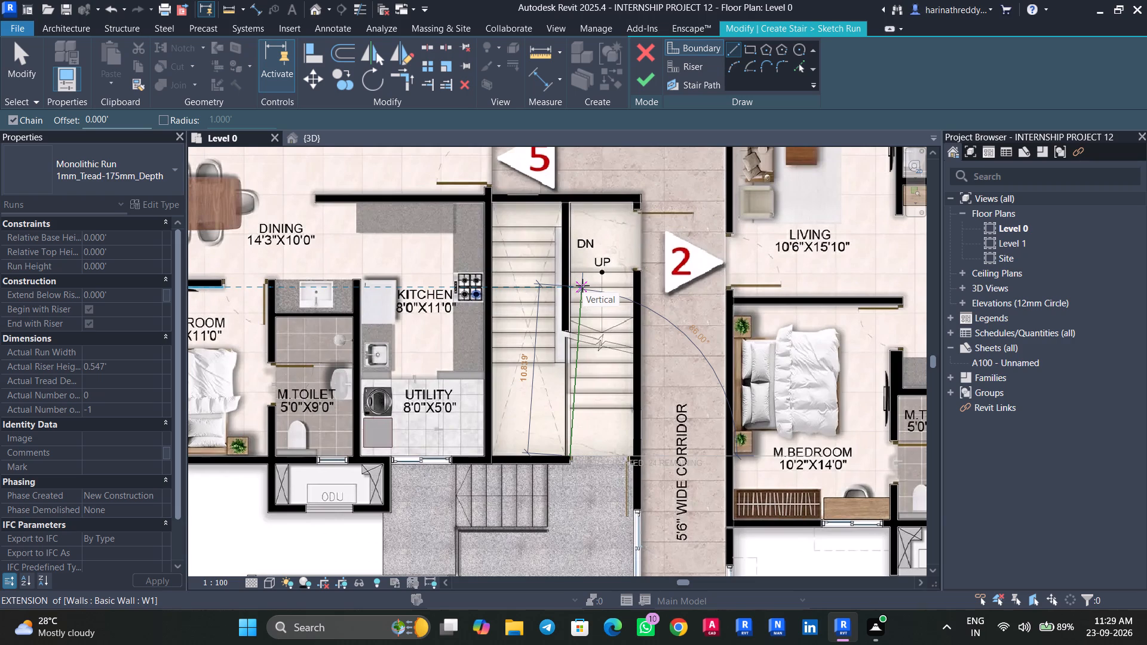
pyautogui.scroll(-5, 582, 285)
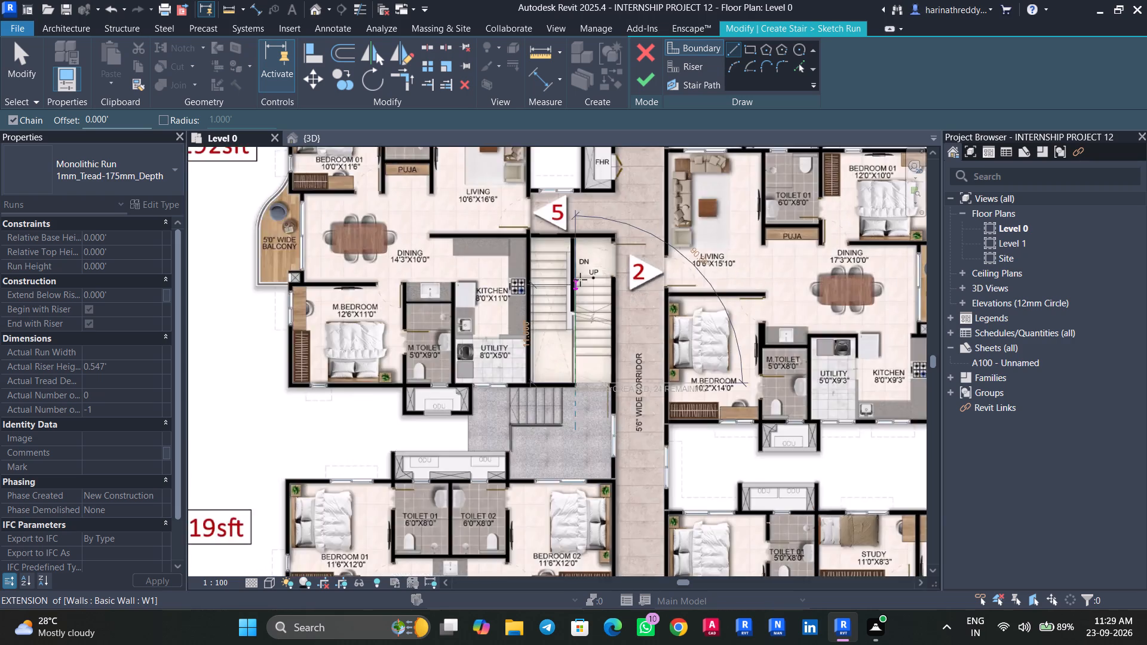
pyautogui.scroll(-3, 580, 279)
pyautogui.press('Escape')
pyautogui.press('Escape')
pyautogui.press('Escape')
# Examine the stair flights beside the fire lift lobby and lift lobby on the plan image, and leave the run sketch.
pyautogui.scroll(5, 655, 388)
pyautogui.scroll(-5, 649, 380)
pyautogui.moveTo(647, 387); pyautogui.dragTo(643, 464, button='middle')
pyautogui.moveTo(706, 311); pyautogui.dragTo(714, 423, button='middle')
pyautogui.scroll(1, 714, 374)
pyautogui.moveTo(709, 406); pyautogui.dragTo(719, 469, button='middle')
pyautogui.moveTo(648, 297); pyautogui.dragTo(672, 395, button='middle')
pyautogui.scroll(6, 521, 310)
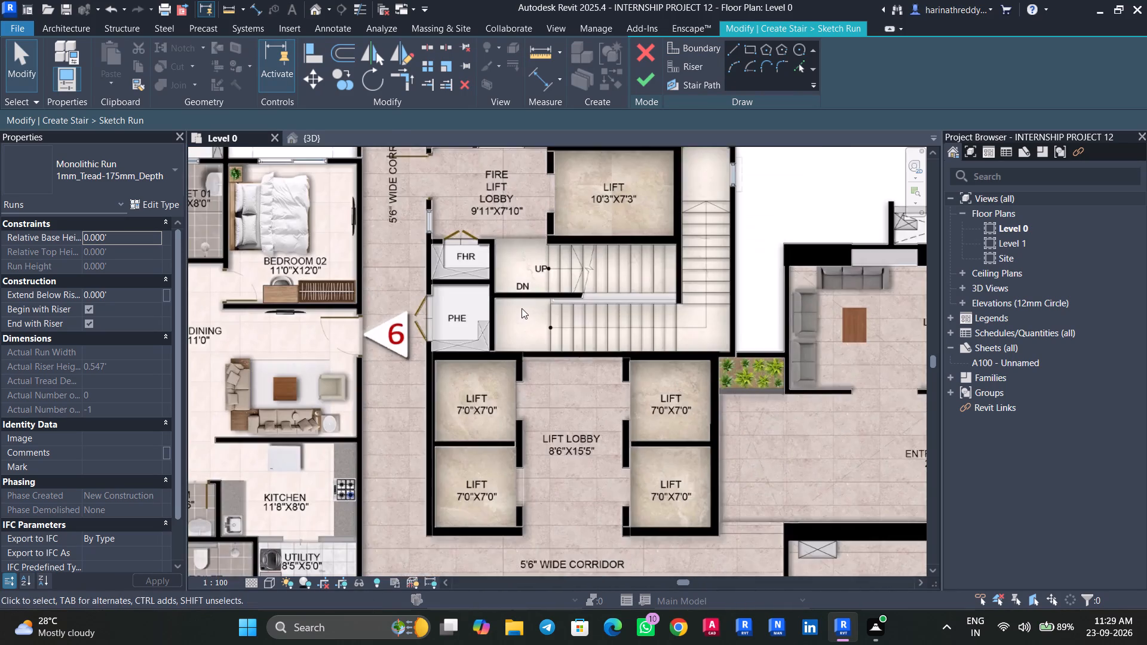
pyautogui.moveTo(541, 315); pyautogui.dragTo(530, 382, button='middle')
pyautogui.scroll(-3, 615, 320)
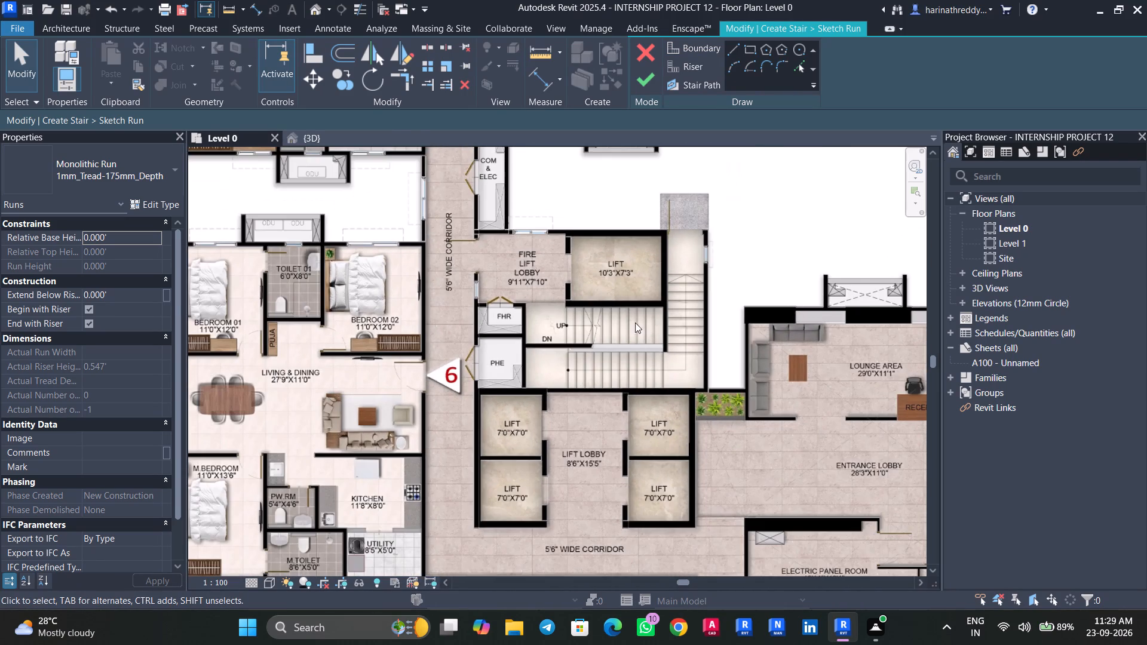
pyautogui.scroll(2, 663, 321)
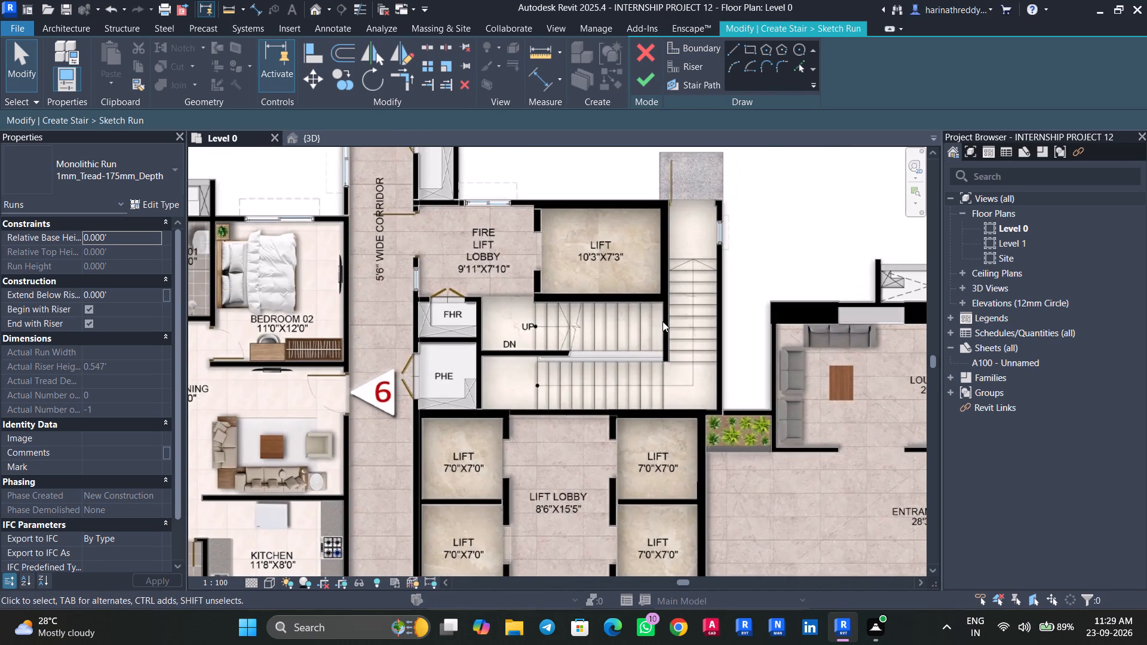
pyautogui.scroll(-2, 663, 321)
pyautogui.scroll(1, 663, 321)
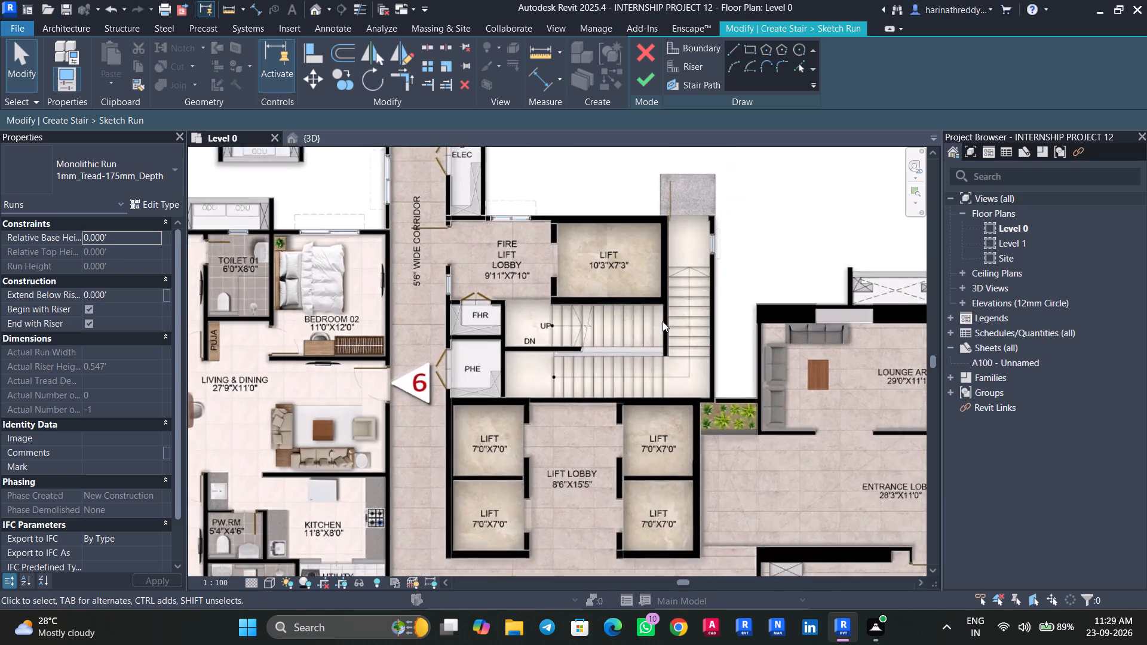
pyautogui.scroll(1, 663, 321)
pyautogui.scroll(-2, 663, 321)
pyautogui.click(634, 53)
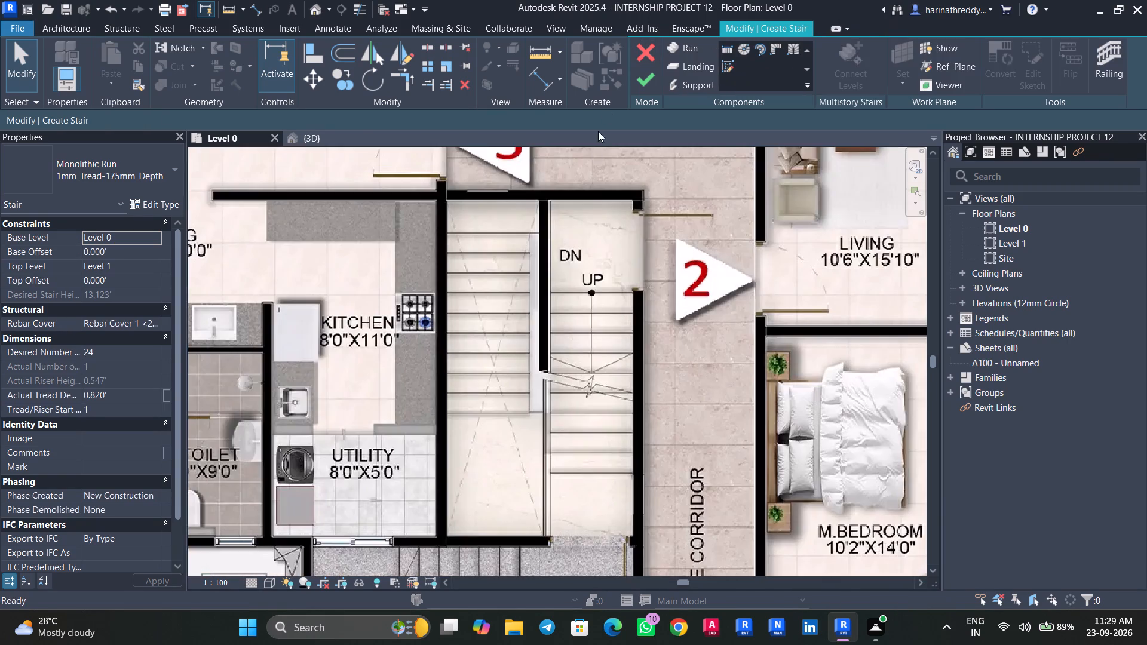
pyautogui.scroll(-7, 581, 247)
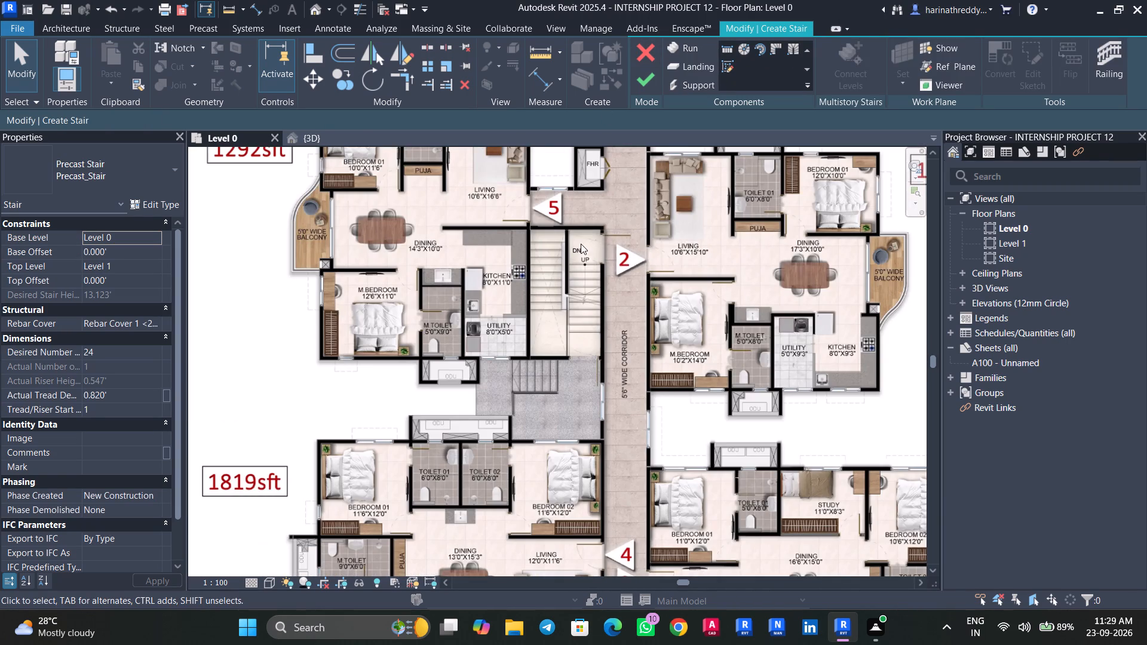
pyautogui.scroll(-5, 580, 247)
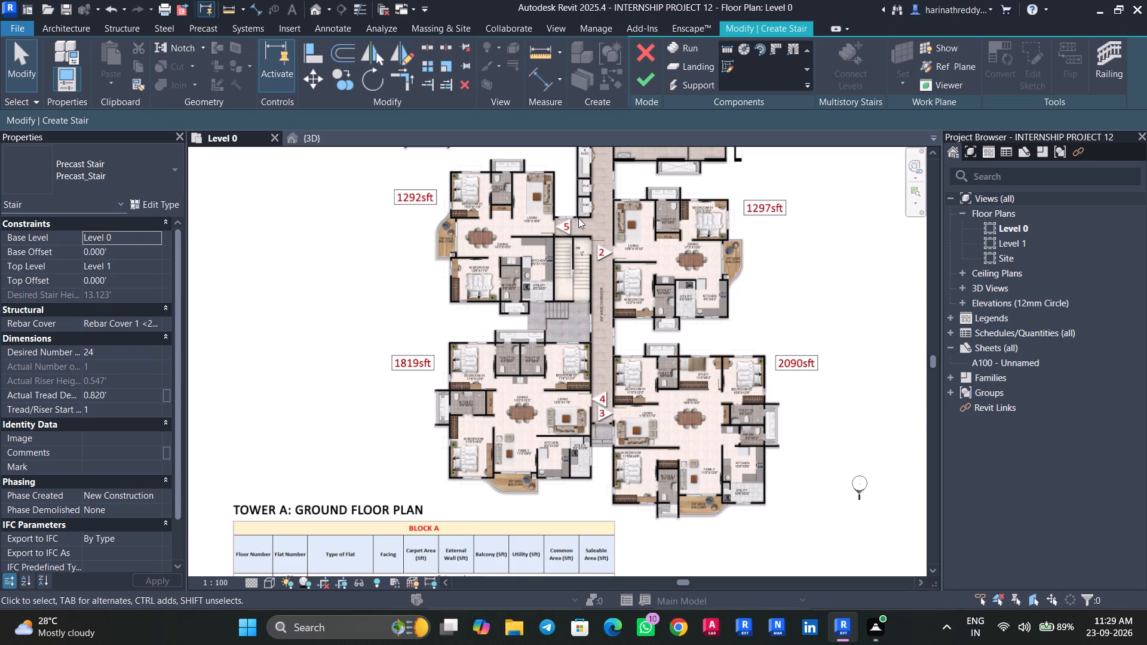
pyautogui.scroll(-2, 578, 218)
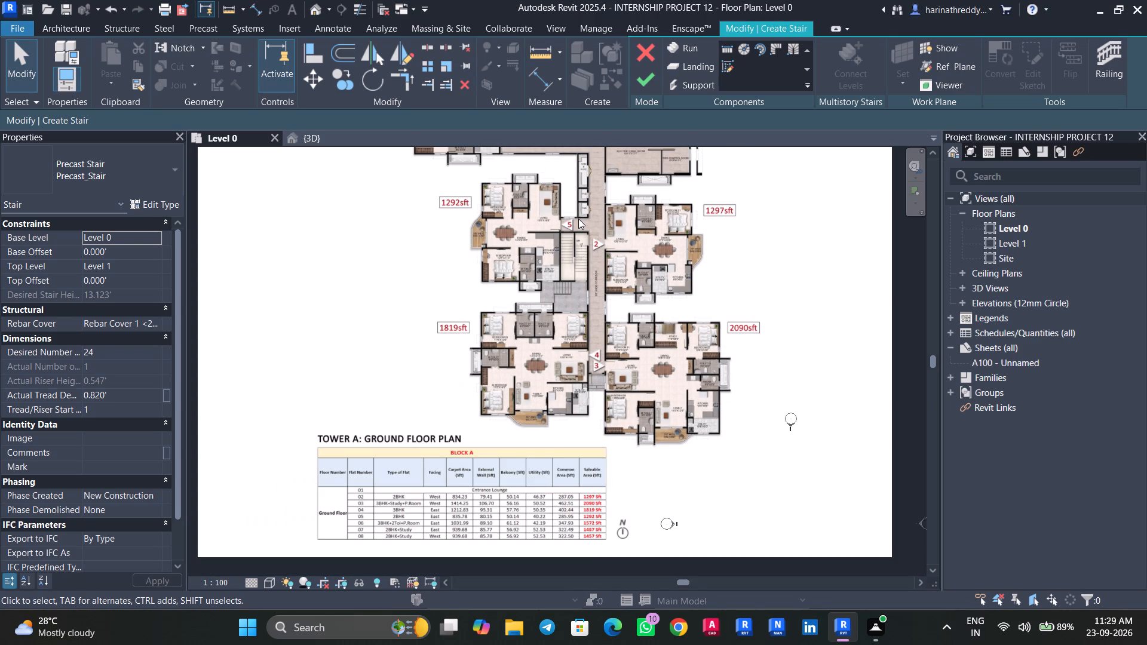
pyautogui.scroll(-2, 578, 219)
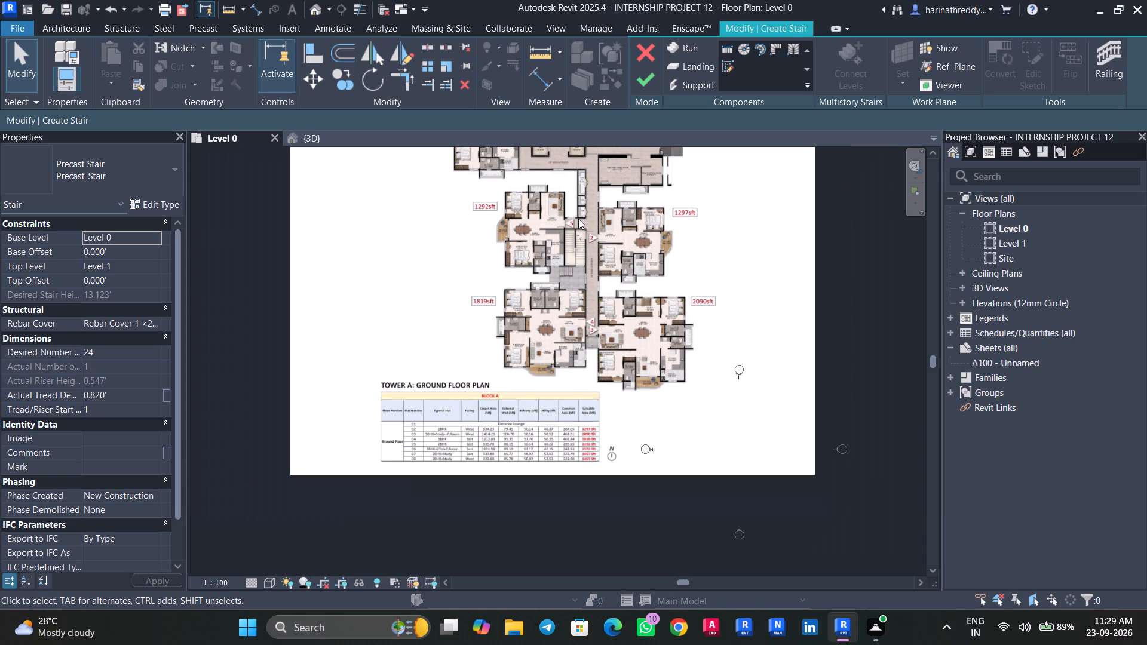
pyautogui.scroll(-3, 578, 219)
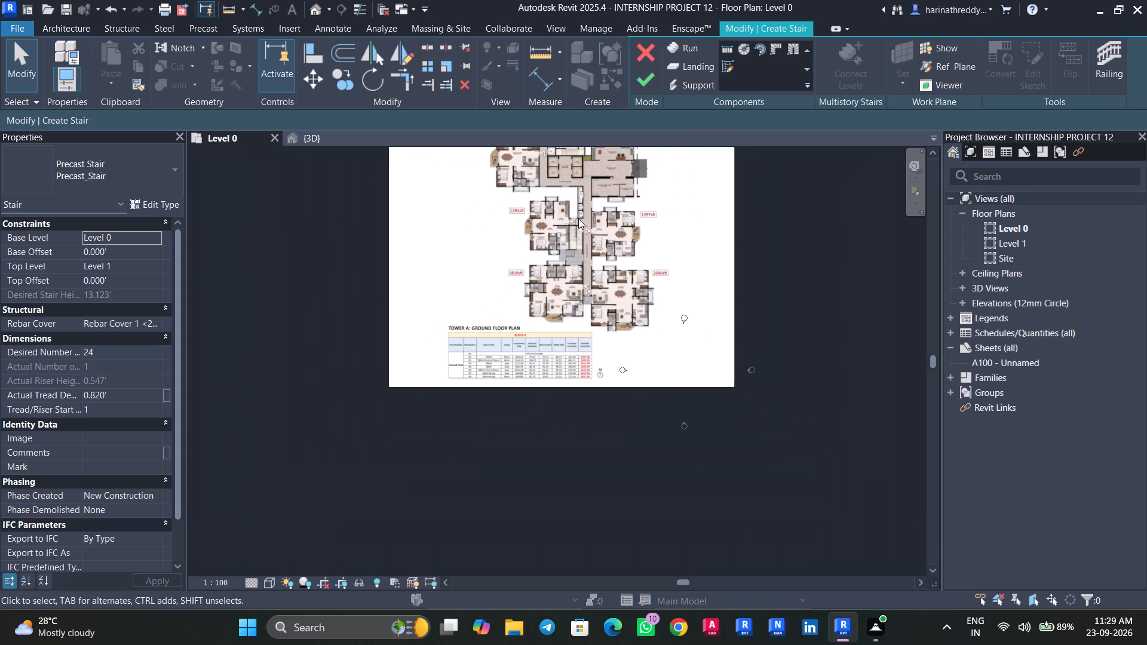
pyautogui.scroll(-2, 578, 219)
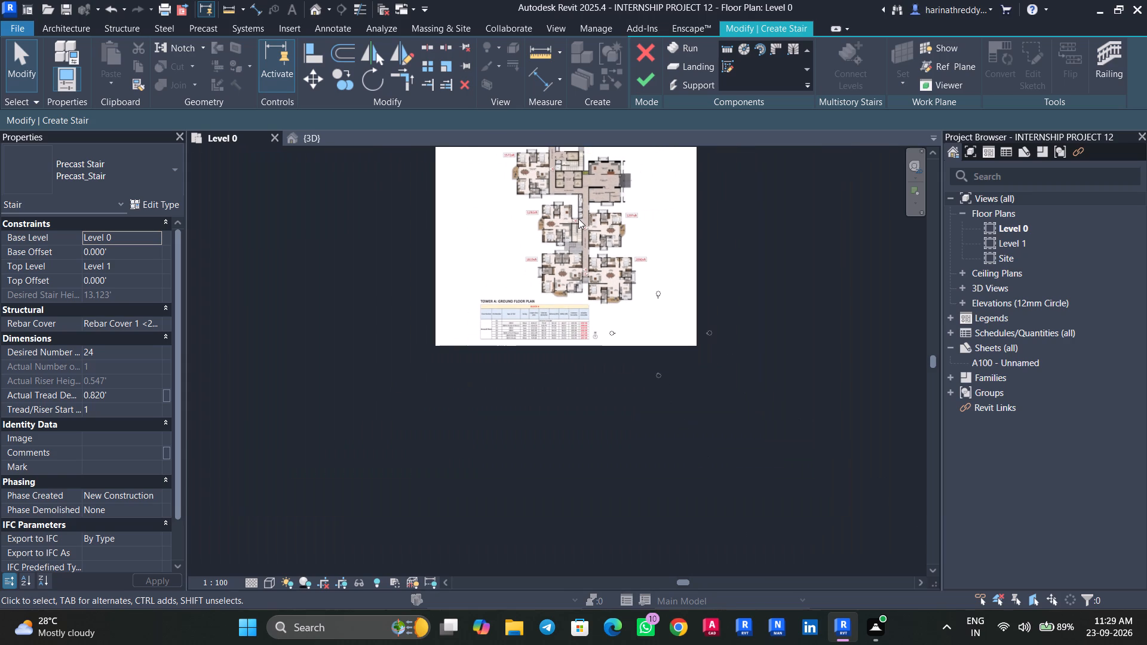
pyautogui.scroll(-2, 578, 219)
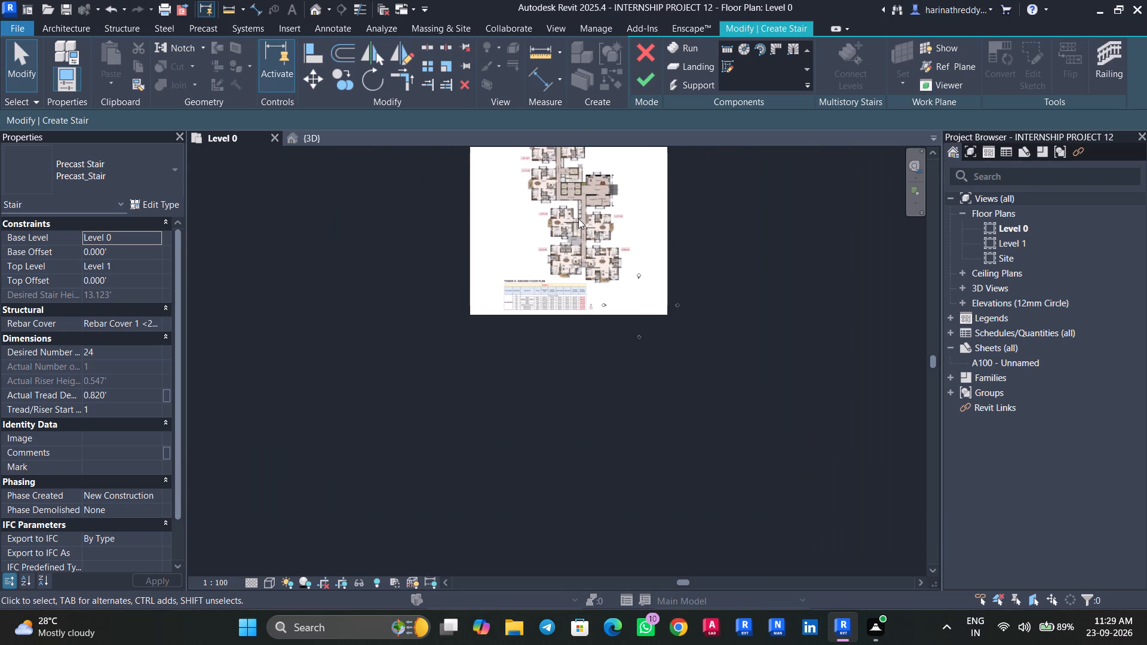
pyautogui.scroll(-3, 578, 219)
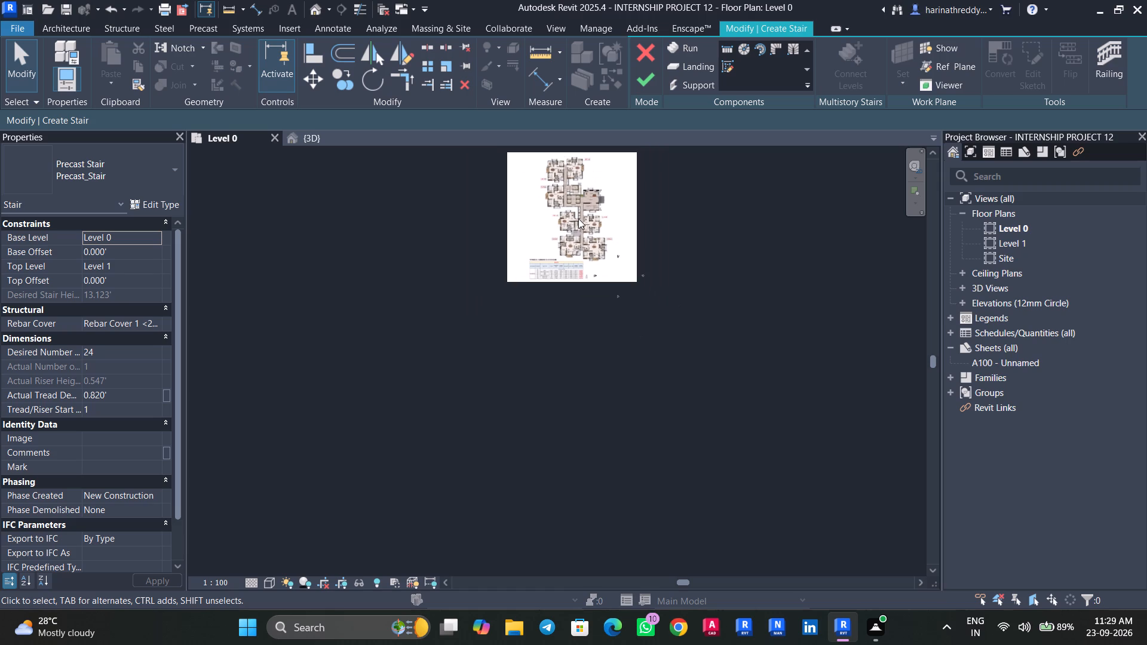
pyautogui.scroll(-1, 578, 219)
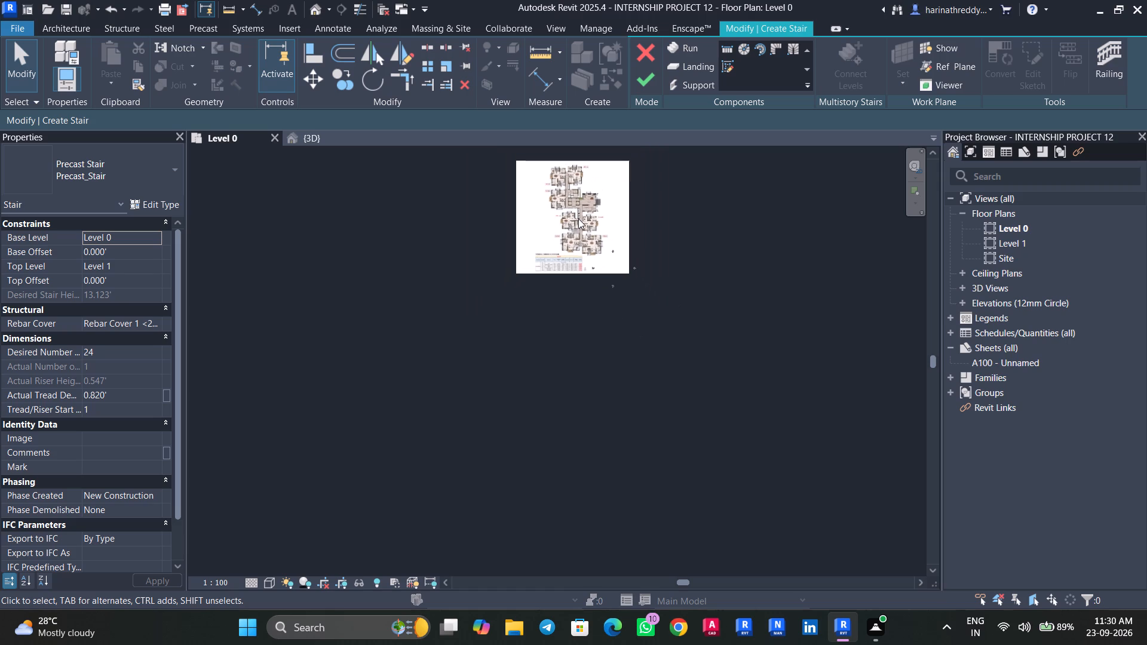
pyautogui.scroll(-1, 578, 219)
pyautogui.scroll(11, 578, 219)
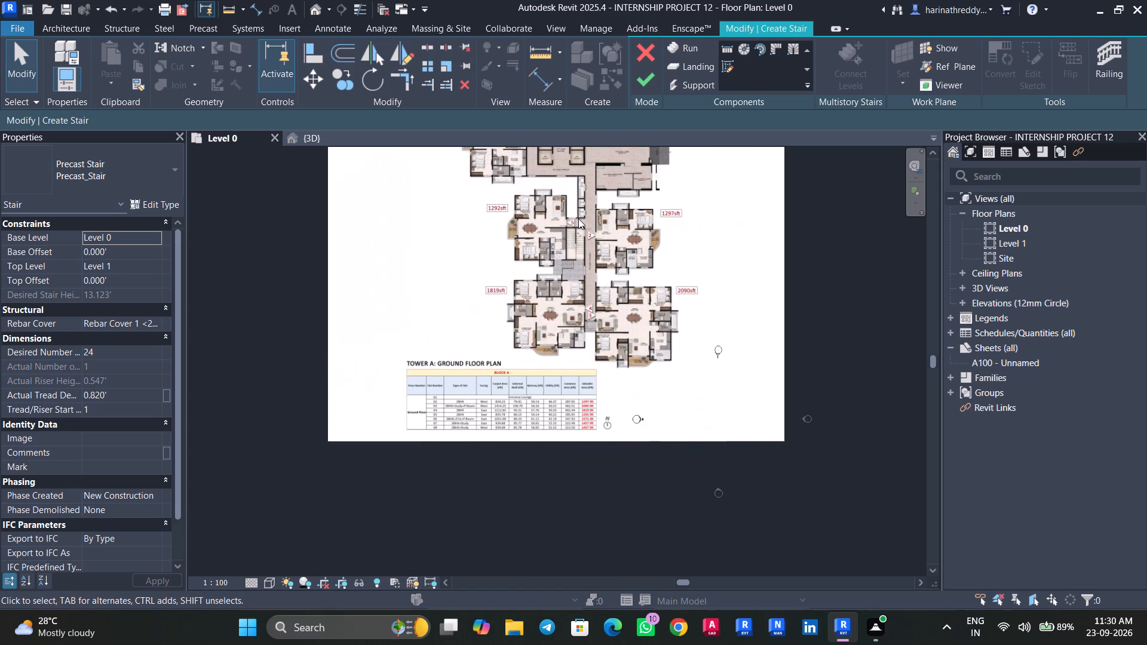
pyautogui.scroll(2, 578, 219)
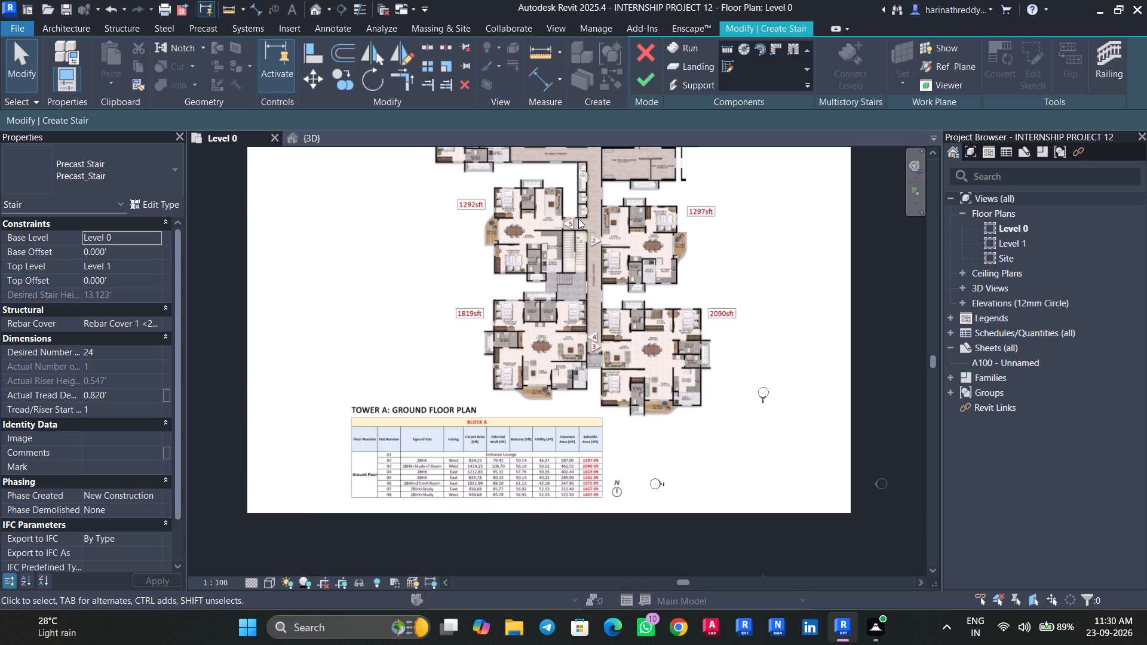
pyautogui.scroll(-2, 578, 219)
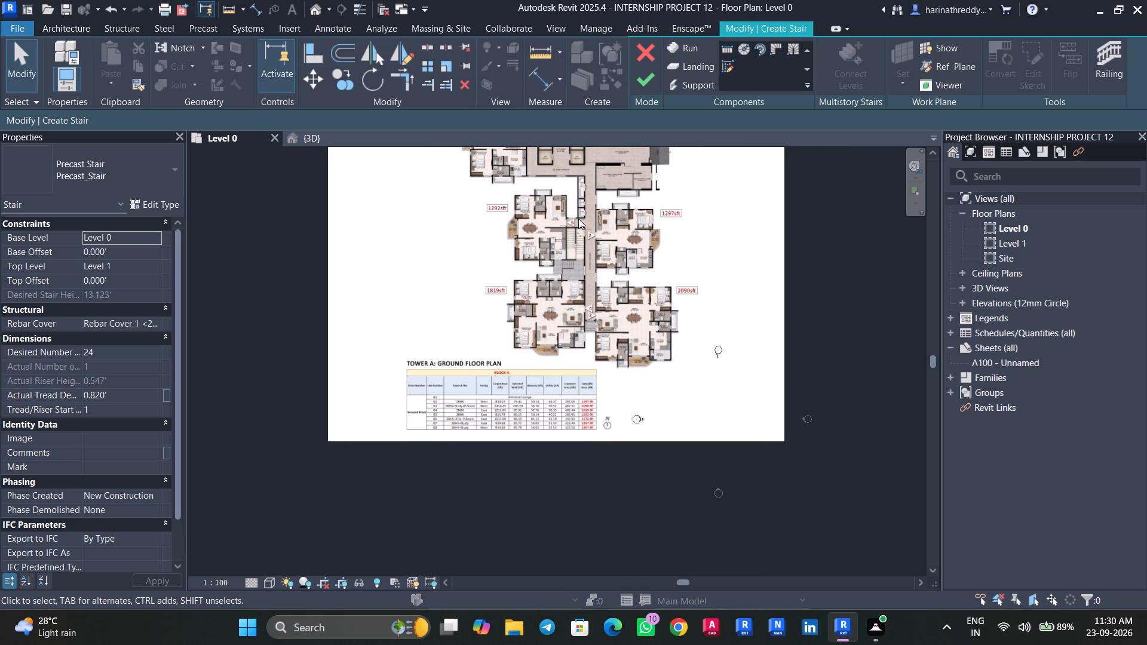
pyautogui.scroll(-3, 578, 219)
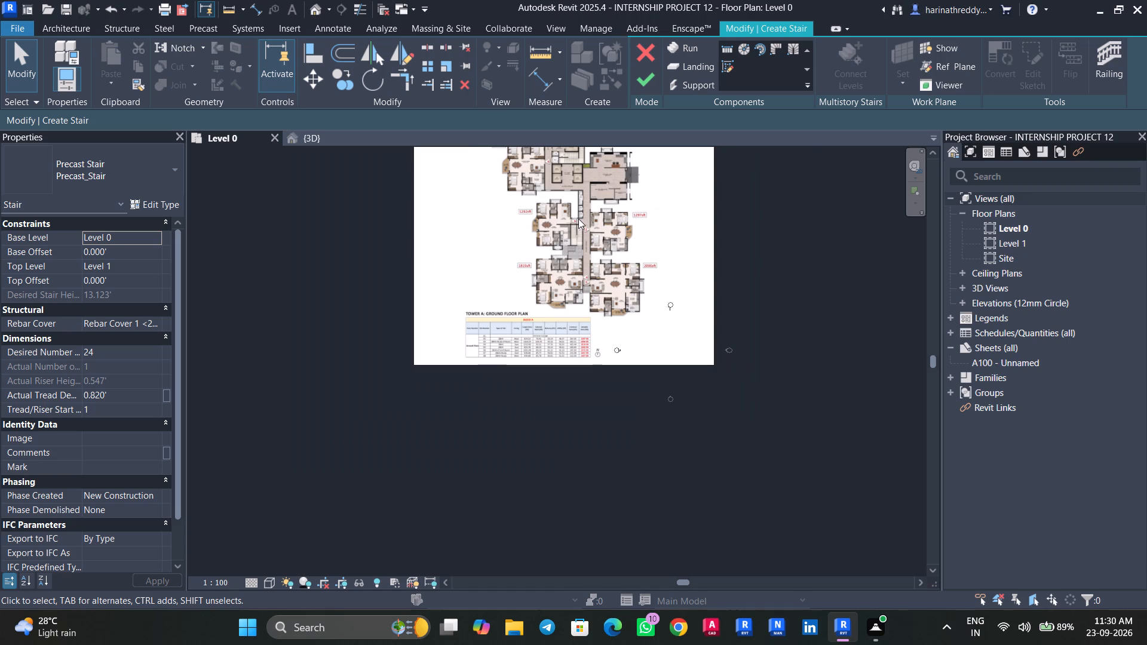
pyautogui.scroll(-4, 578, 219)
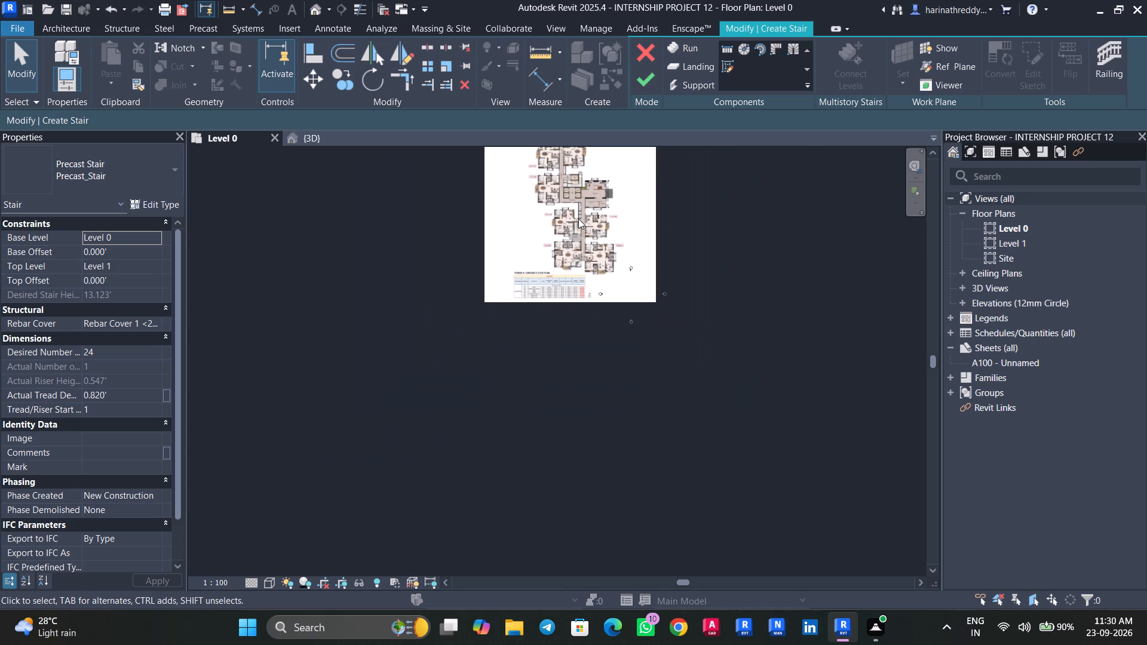